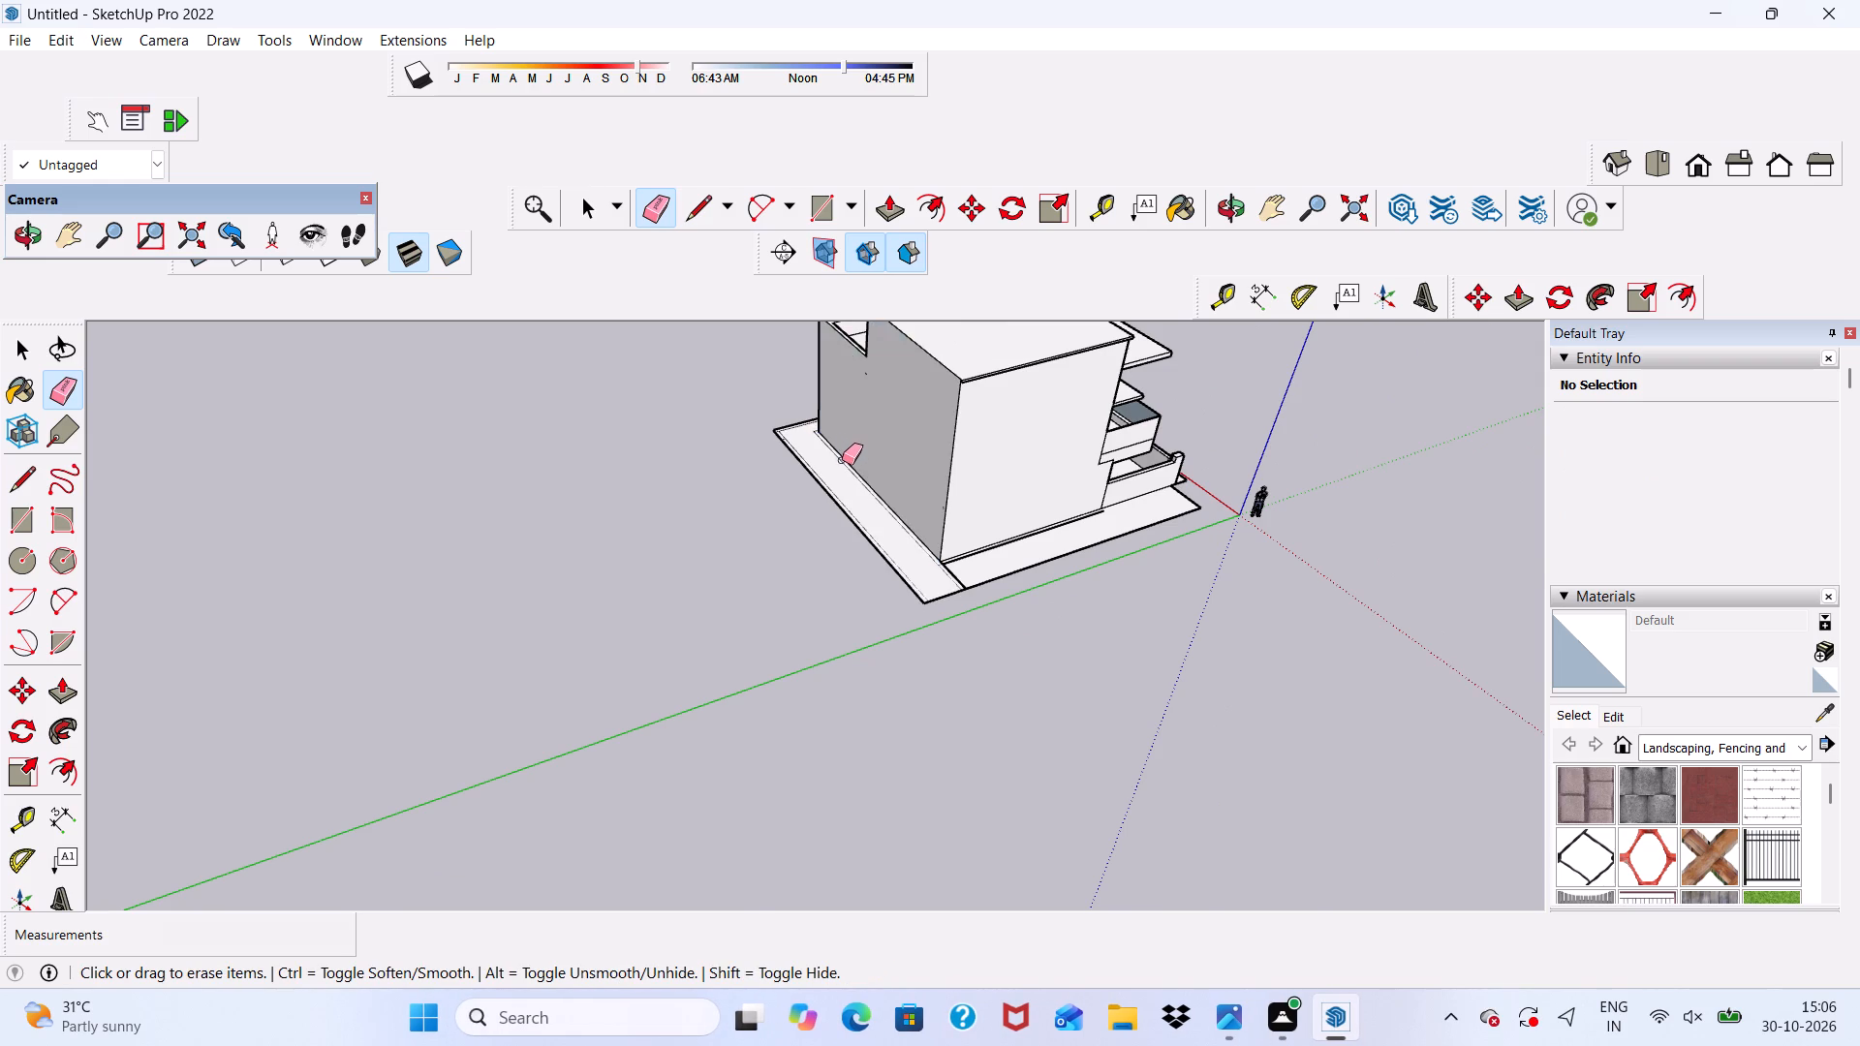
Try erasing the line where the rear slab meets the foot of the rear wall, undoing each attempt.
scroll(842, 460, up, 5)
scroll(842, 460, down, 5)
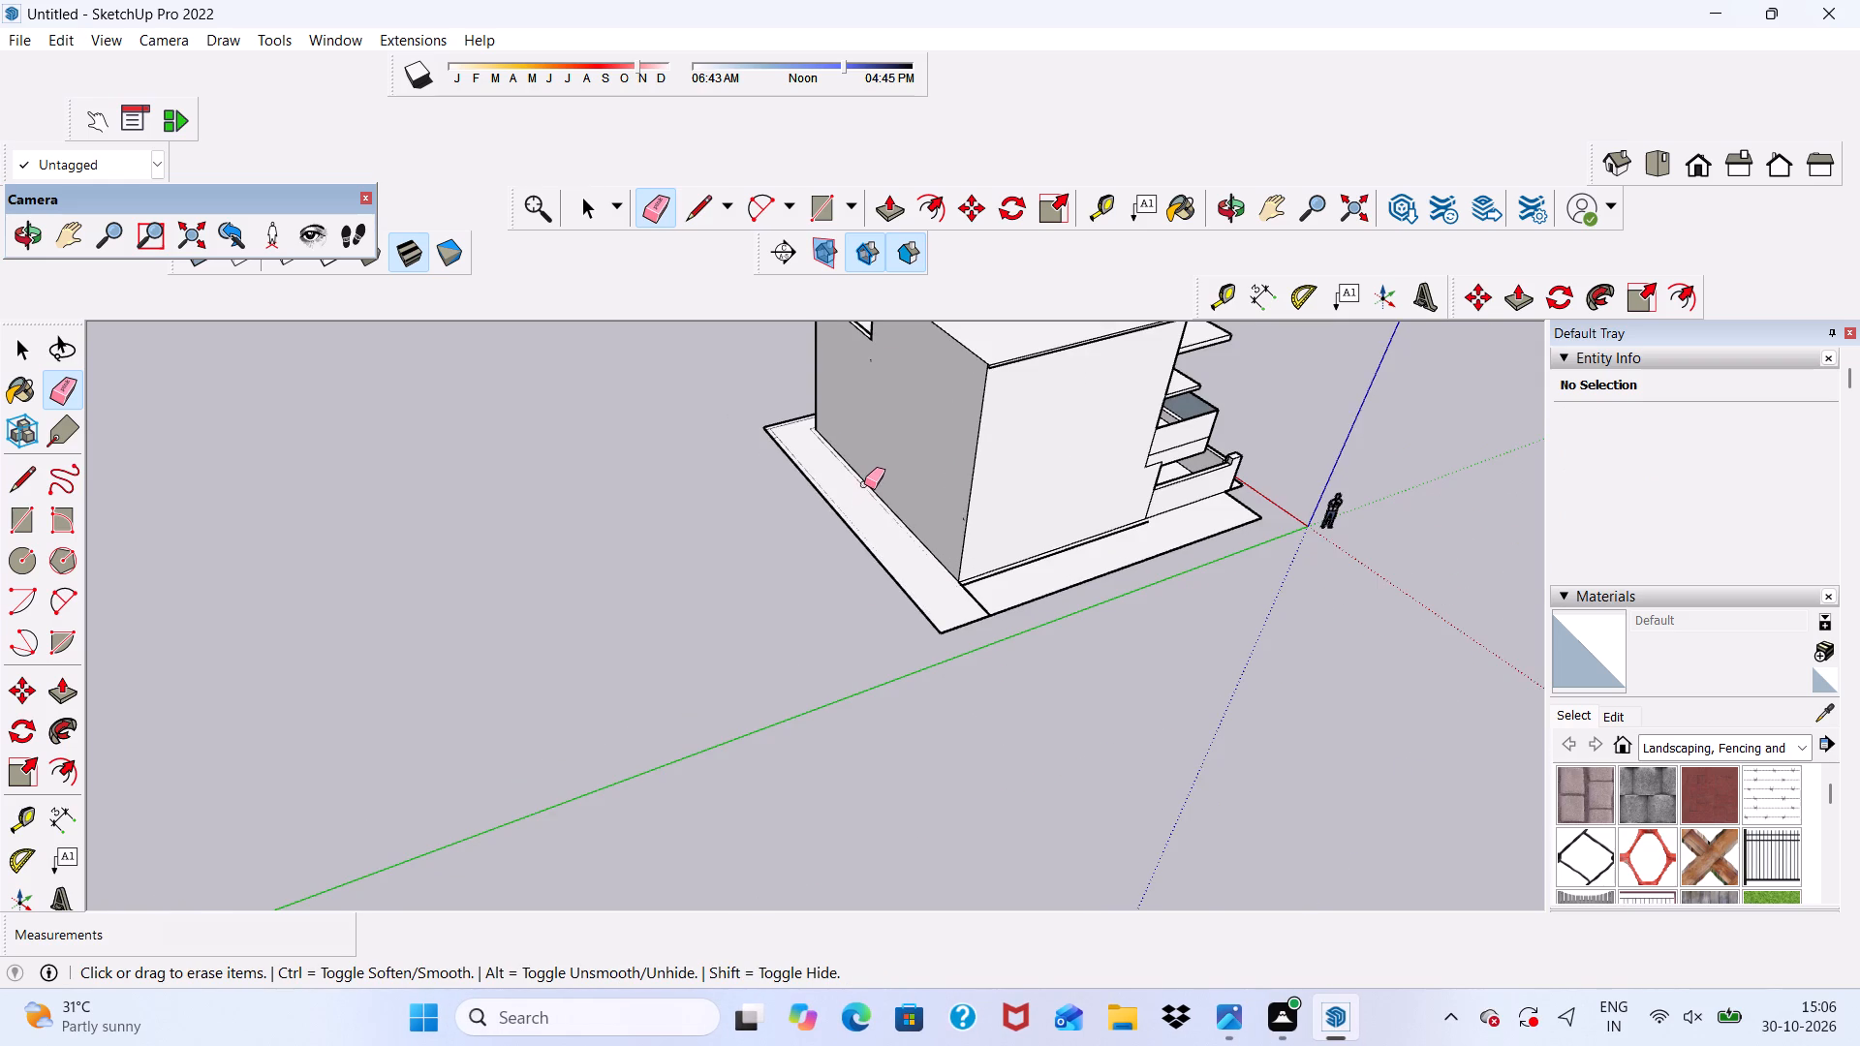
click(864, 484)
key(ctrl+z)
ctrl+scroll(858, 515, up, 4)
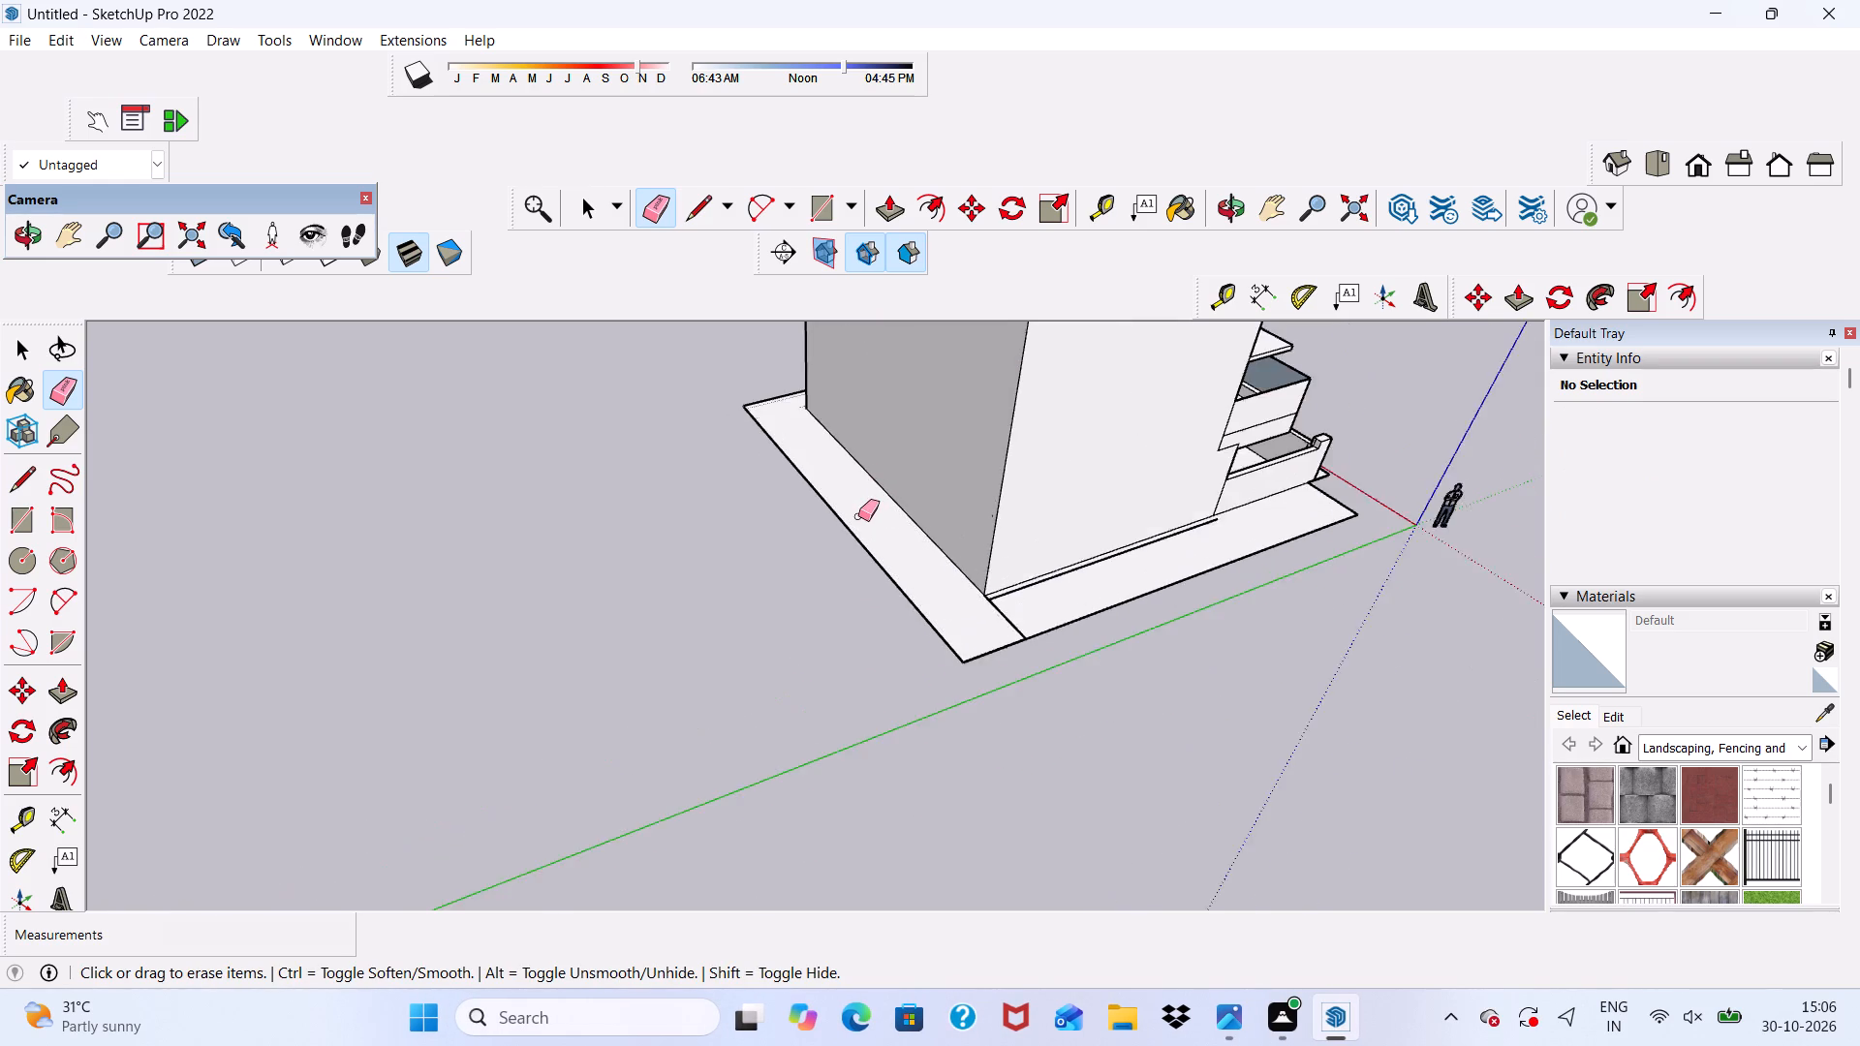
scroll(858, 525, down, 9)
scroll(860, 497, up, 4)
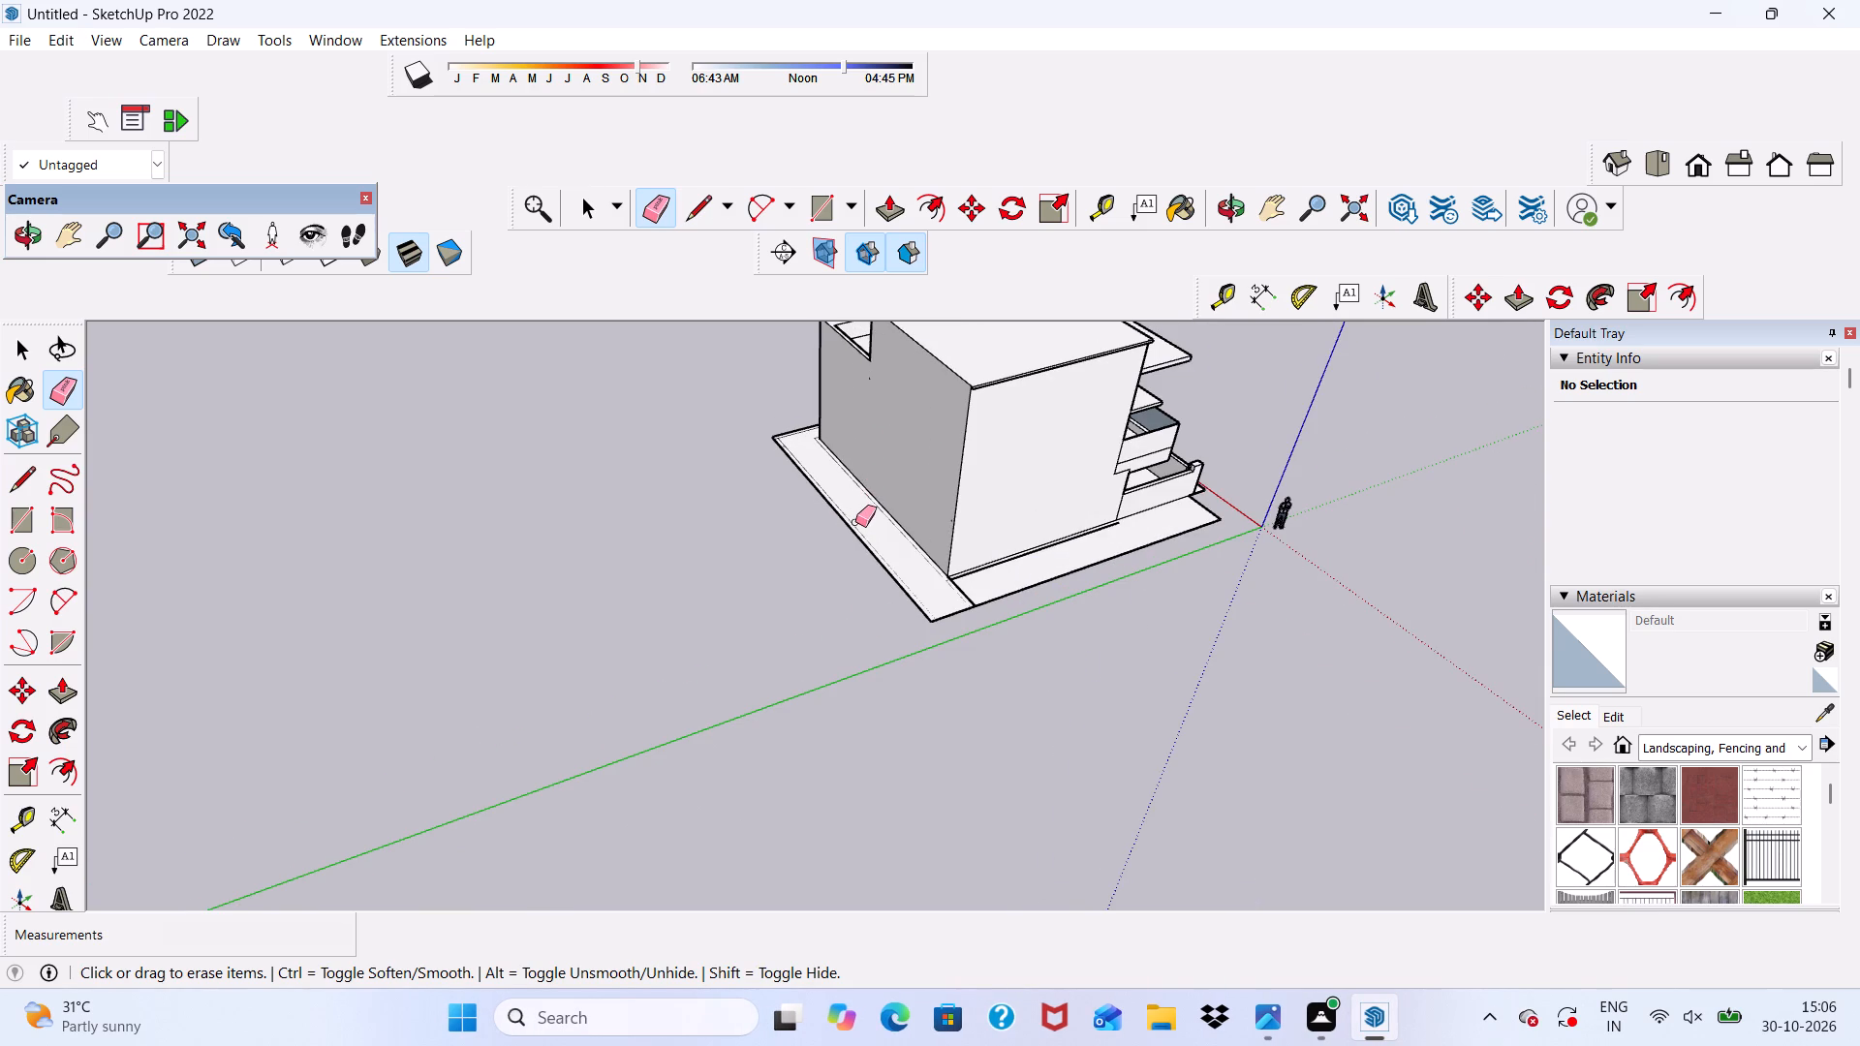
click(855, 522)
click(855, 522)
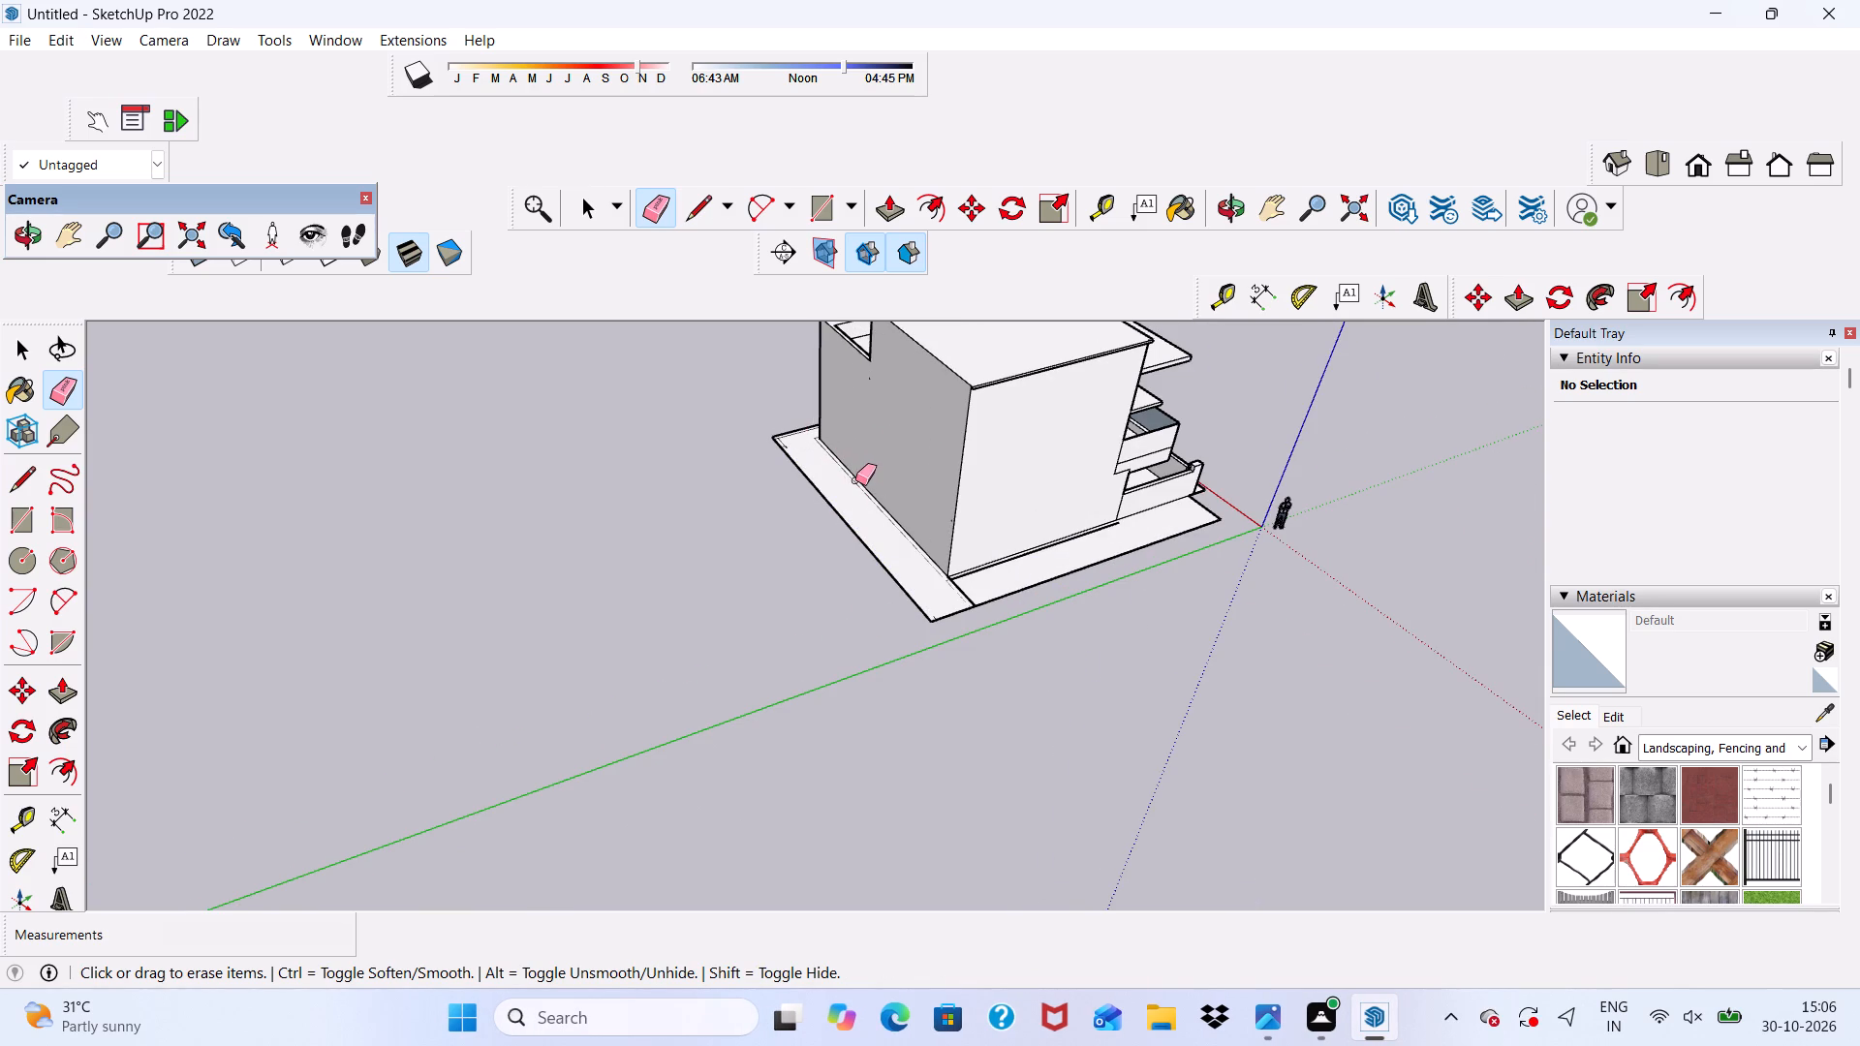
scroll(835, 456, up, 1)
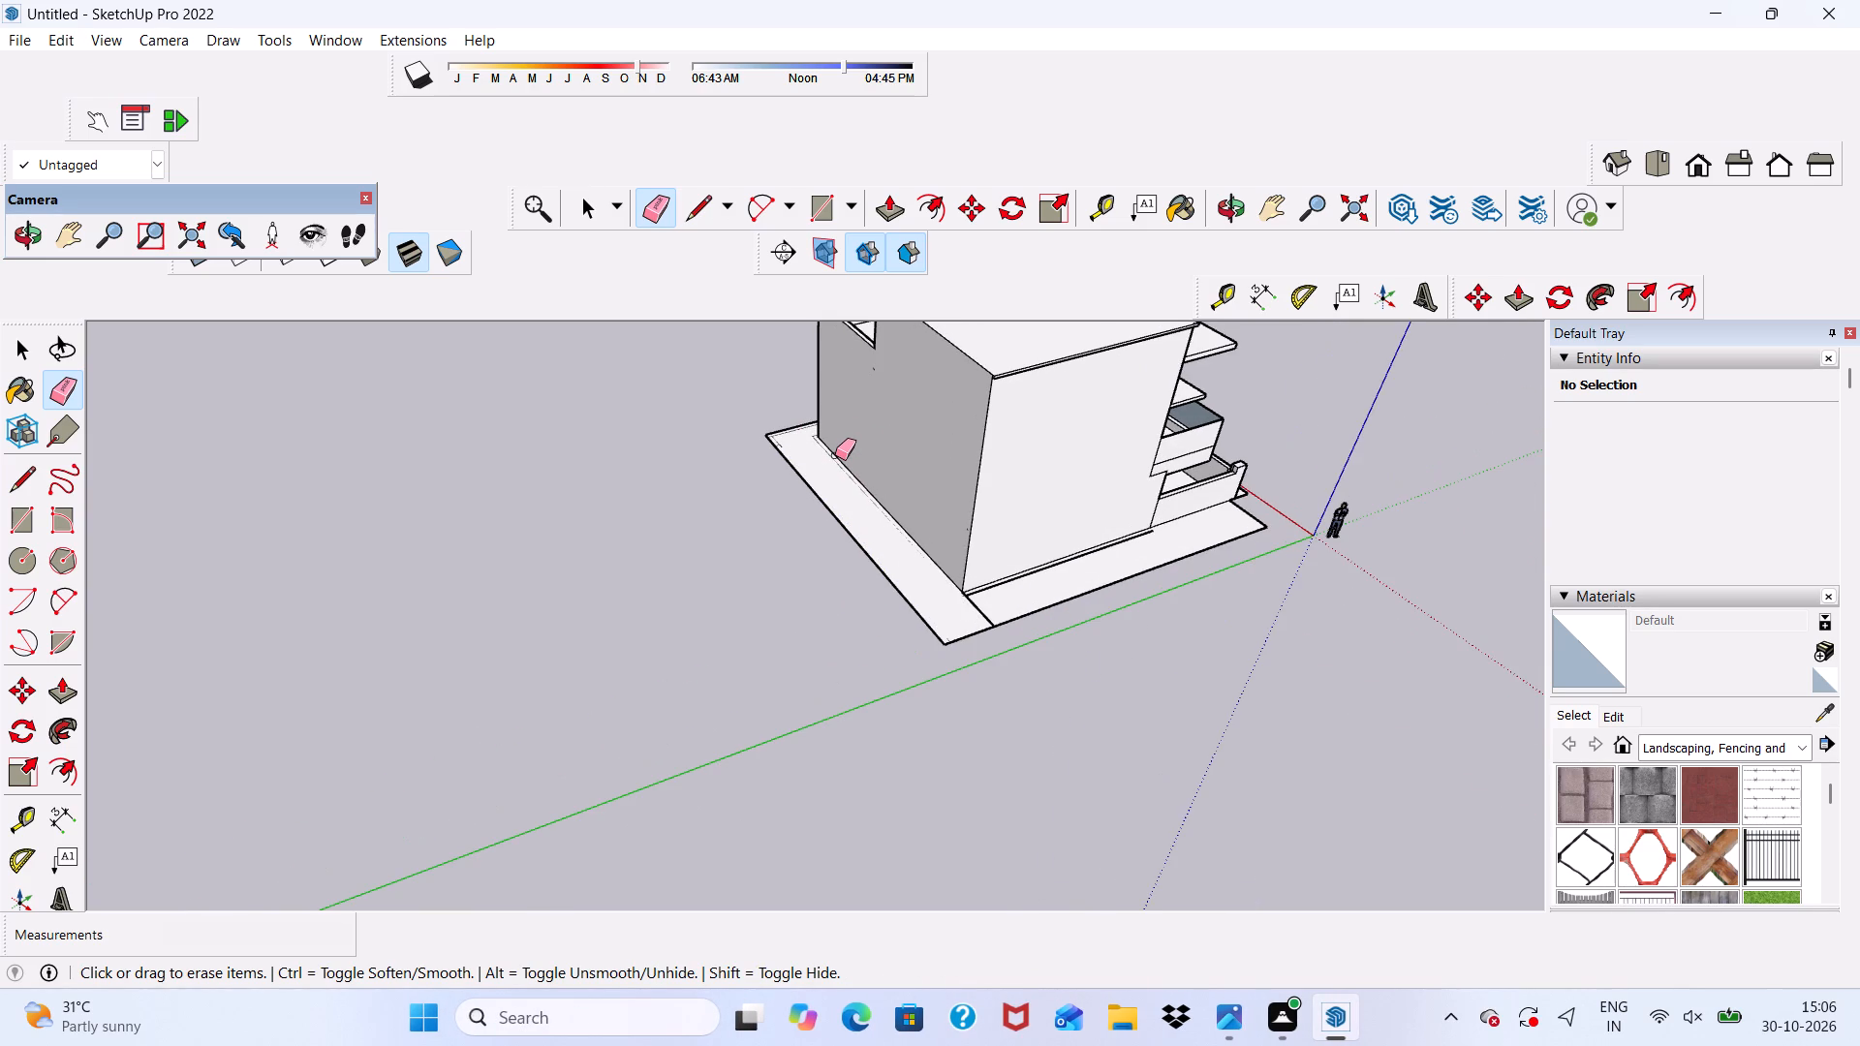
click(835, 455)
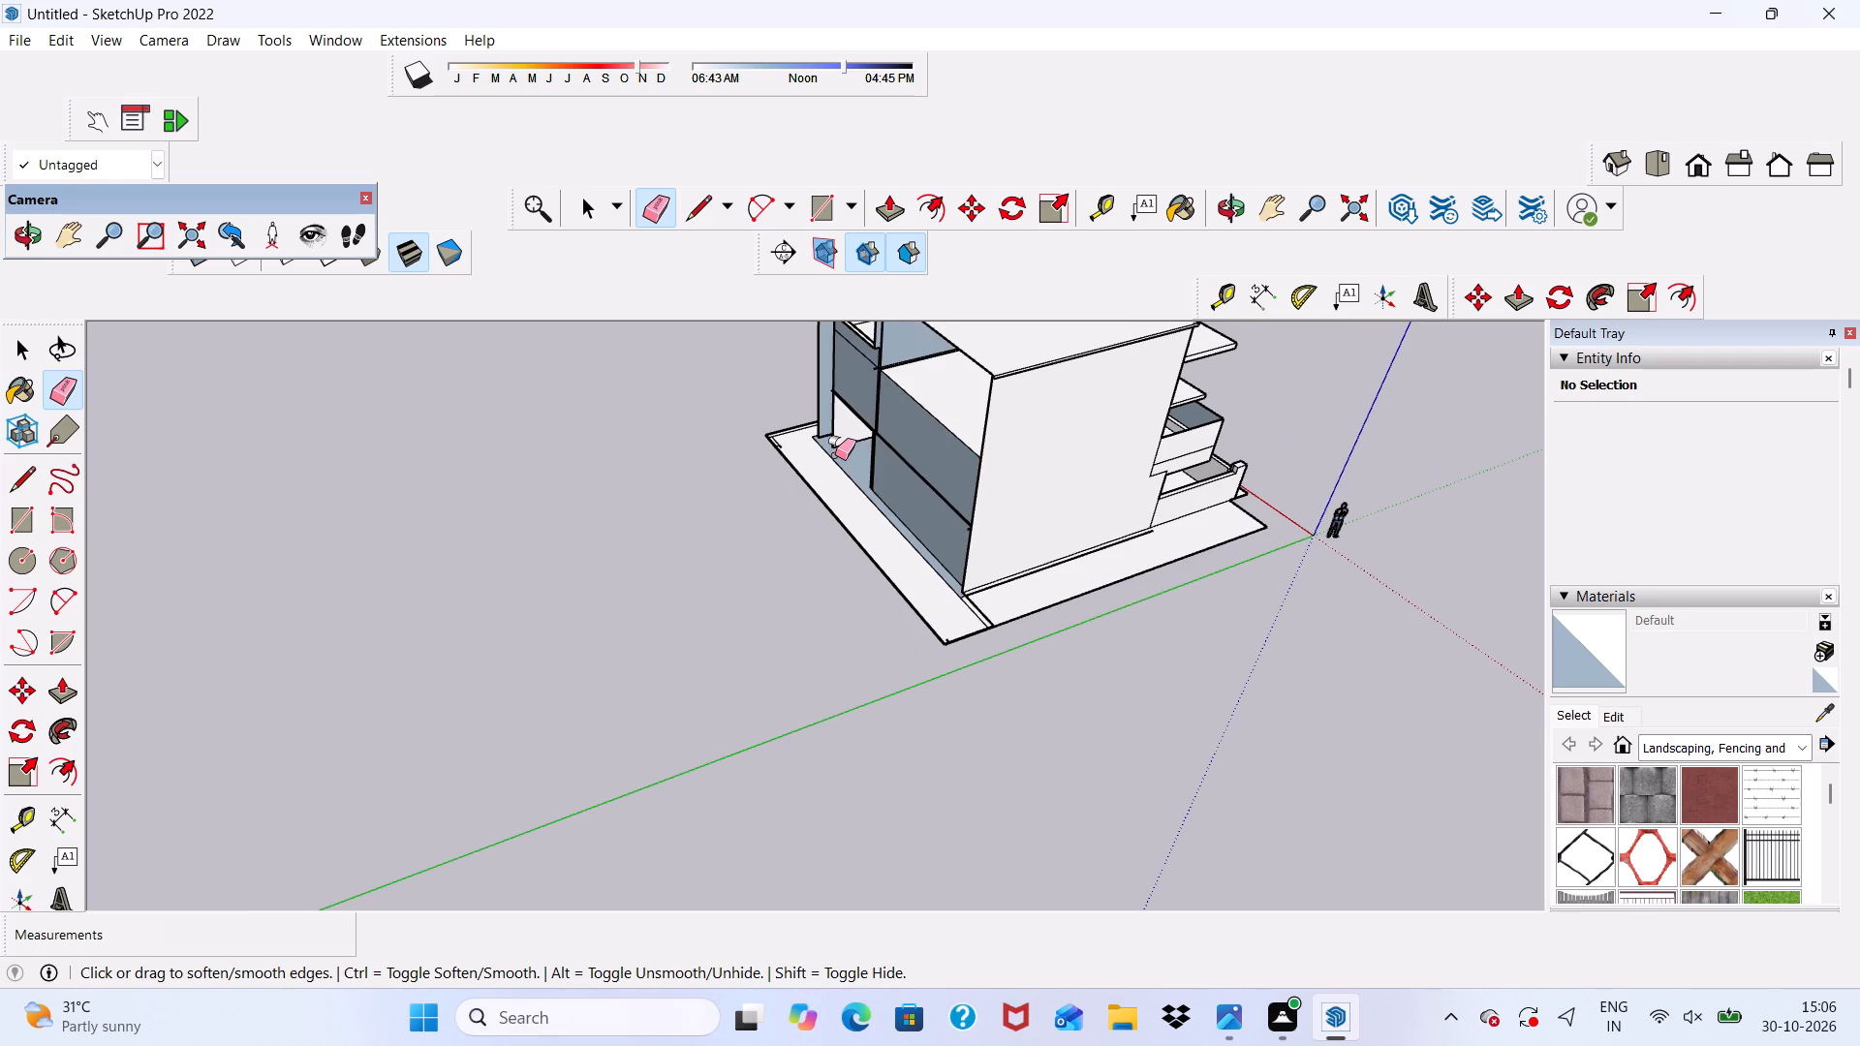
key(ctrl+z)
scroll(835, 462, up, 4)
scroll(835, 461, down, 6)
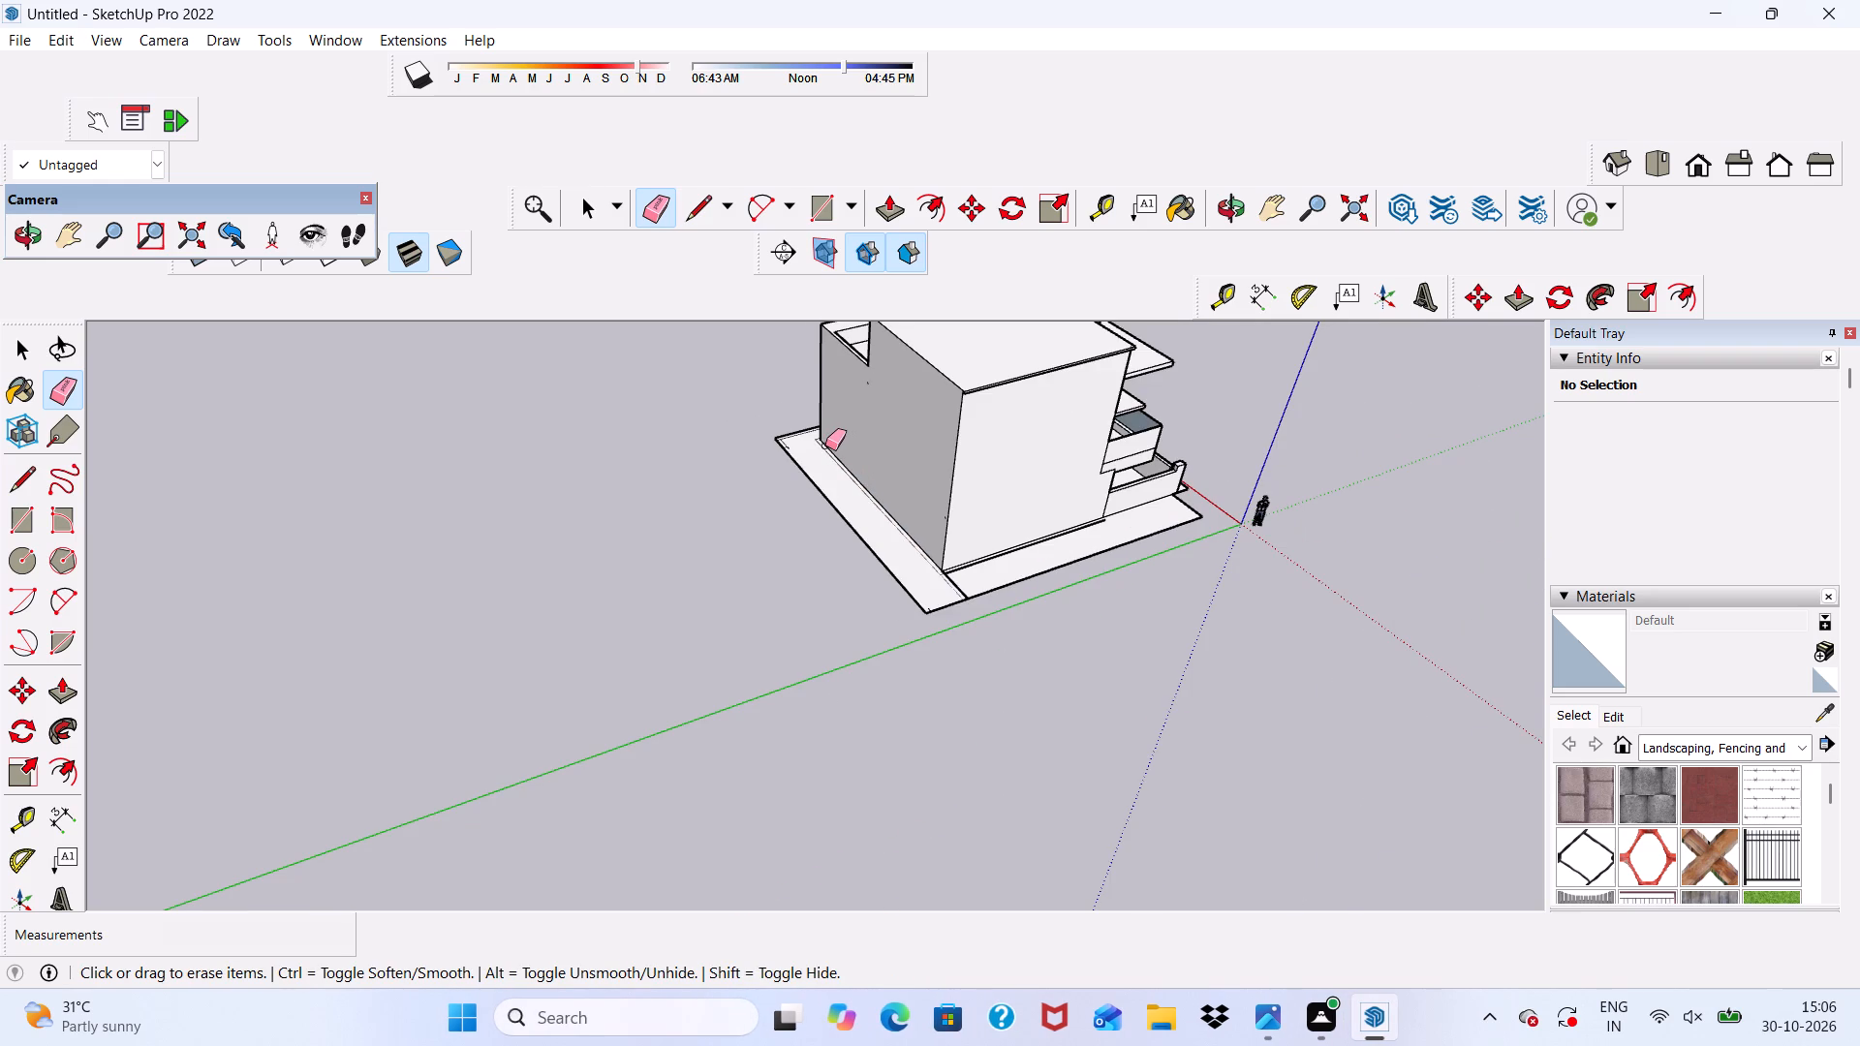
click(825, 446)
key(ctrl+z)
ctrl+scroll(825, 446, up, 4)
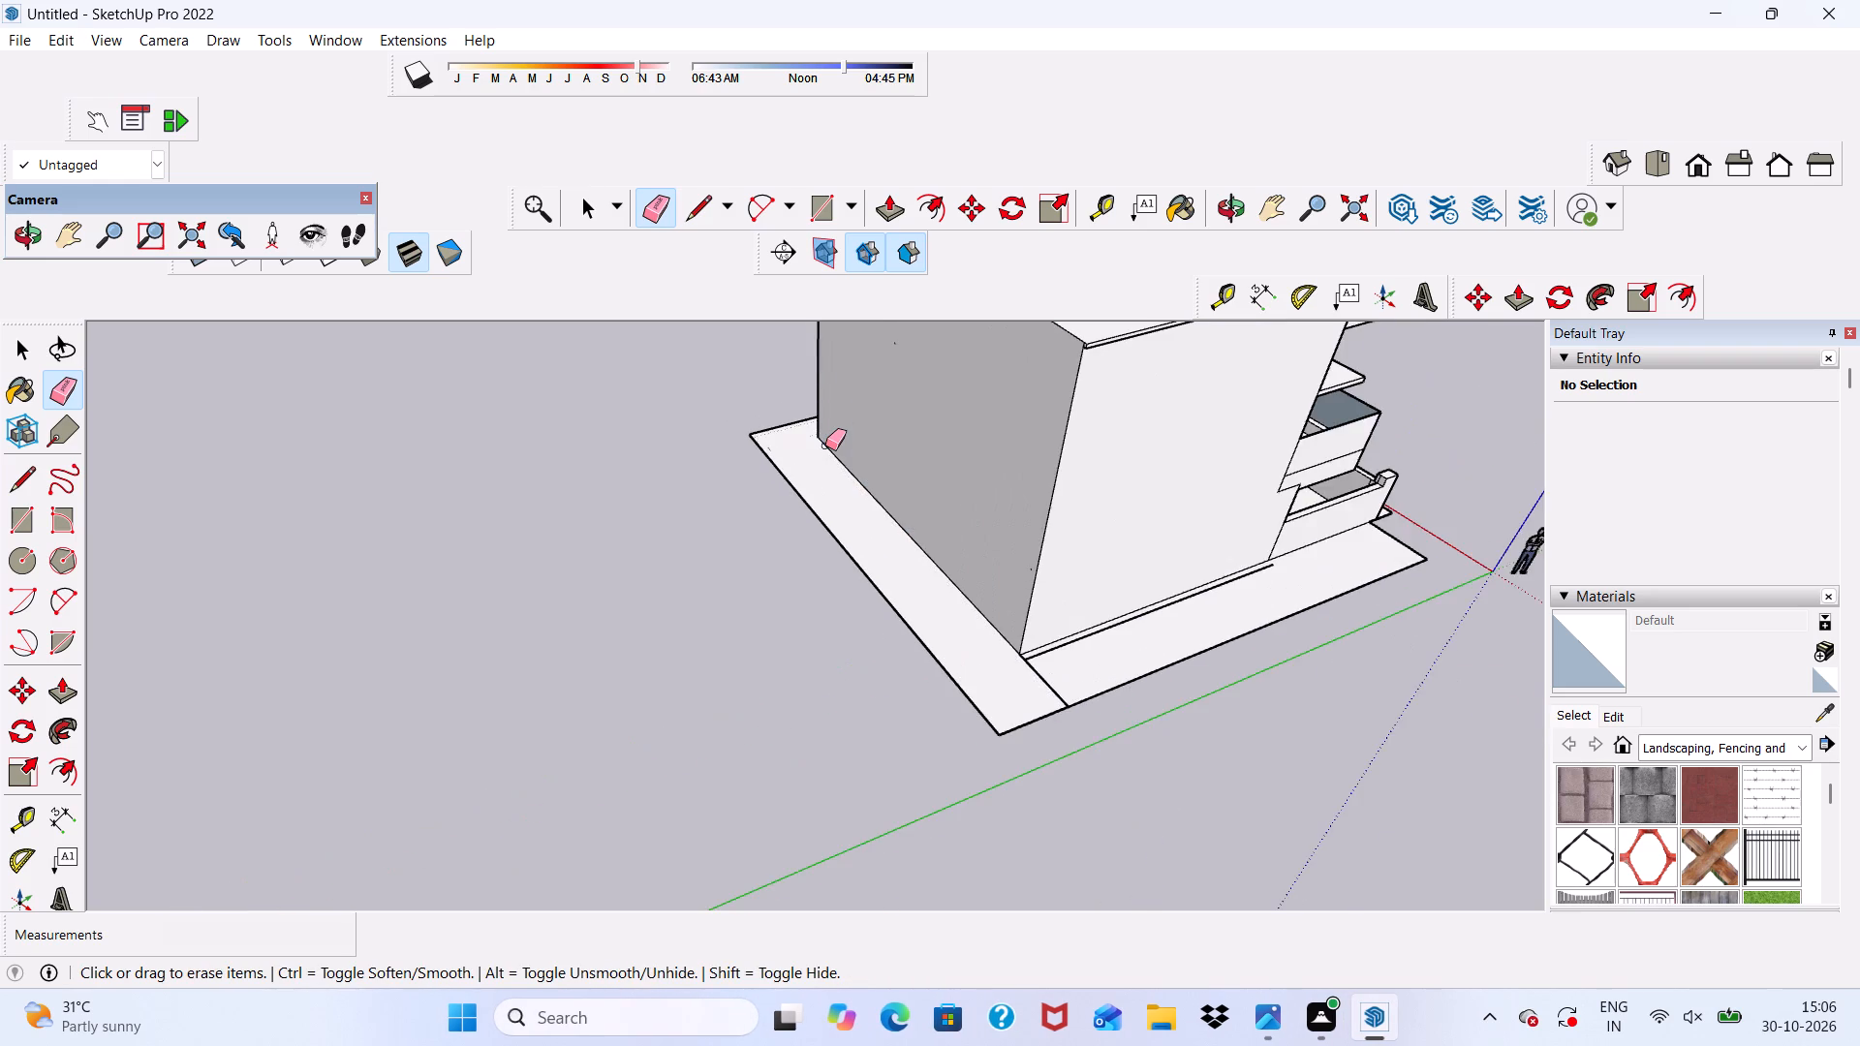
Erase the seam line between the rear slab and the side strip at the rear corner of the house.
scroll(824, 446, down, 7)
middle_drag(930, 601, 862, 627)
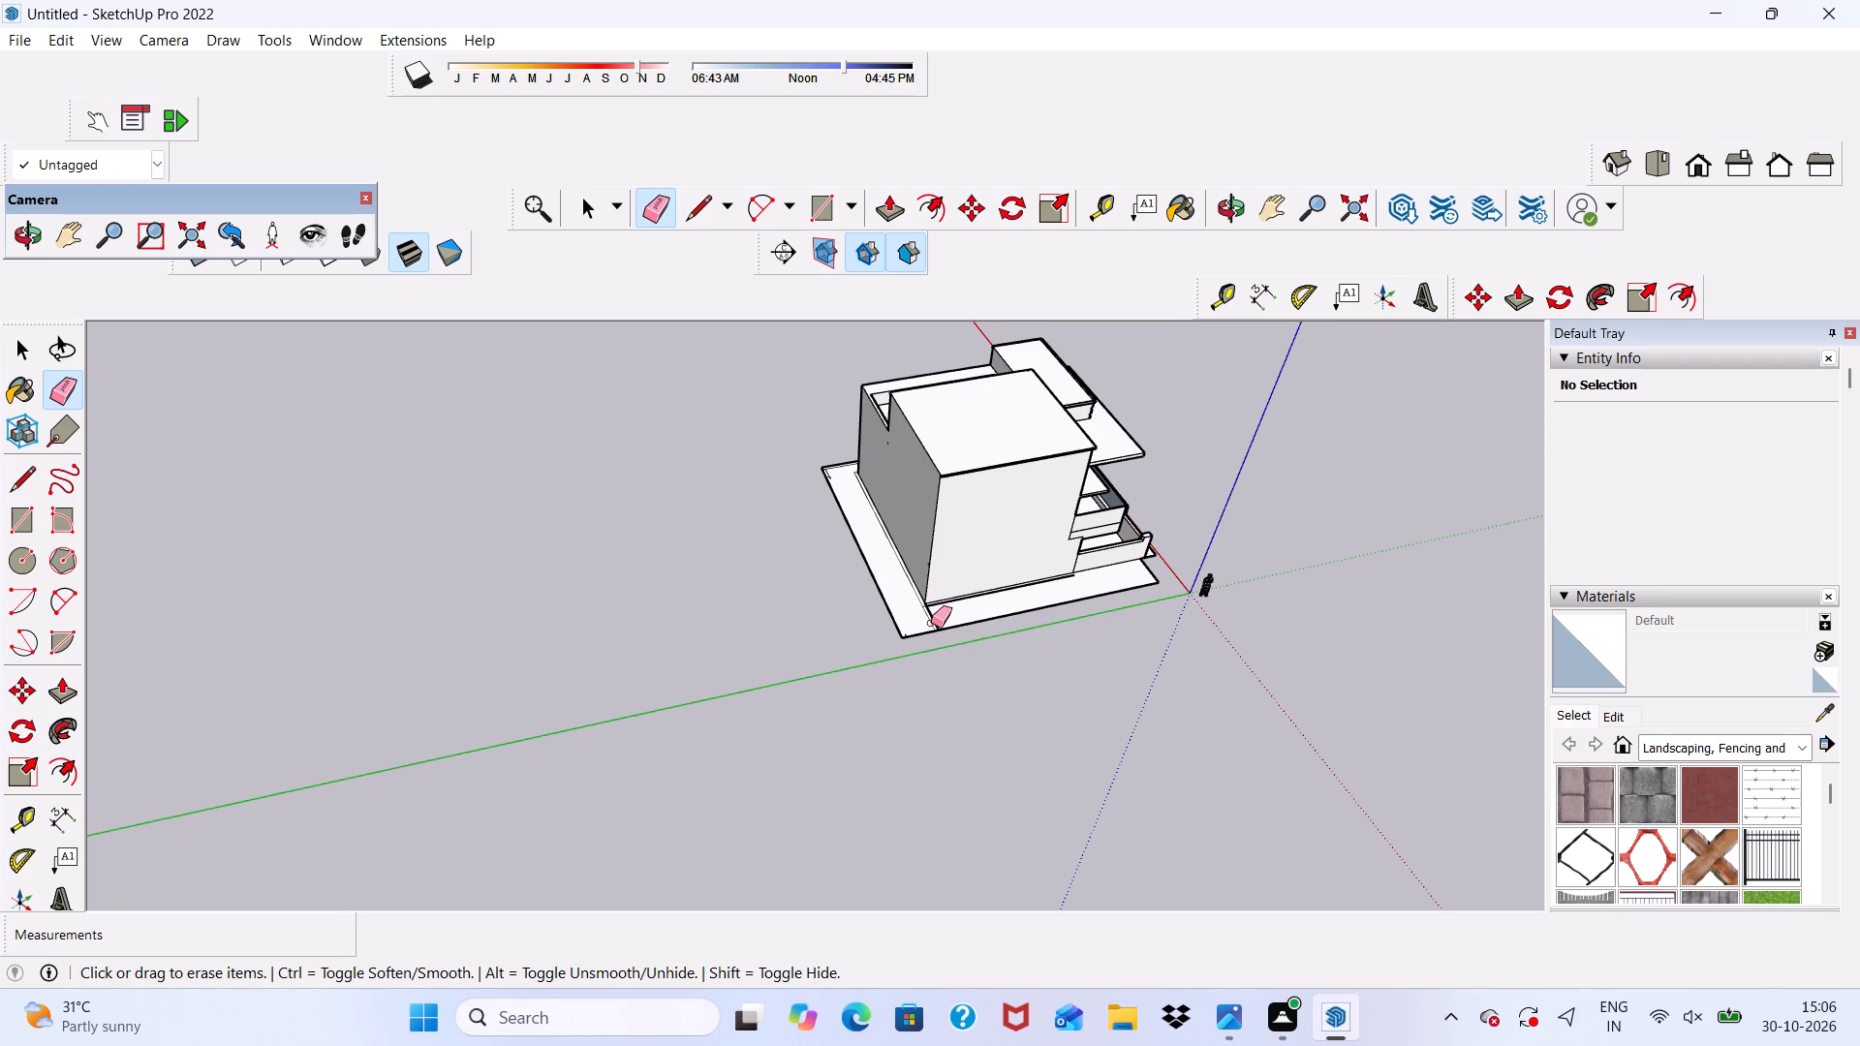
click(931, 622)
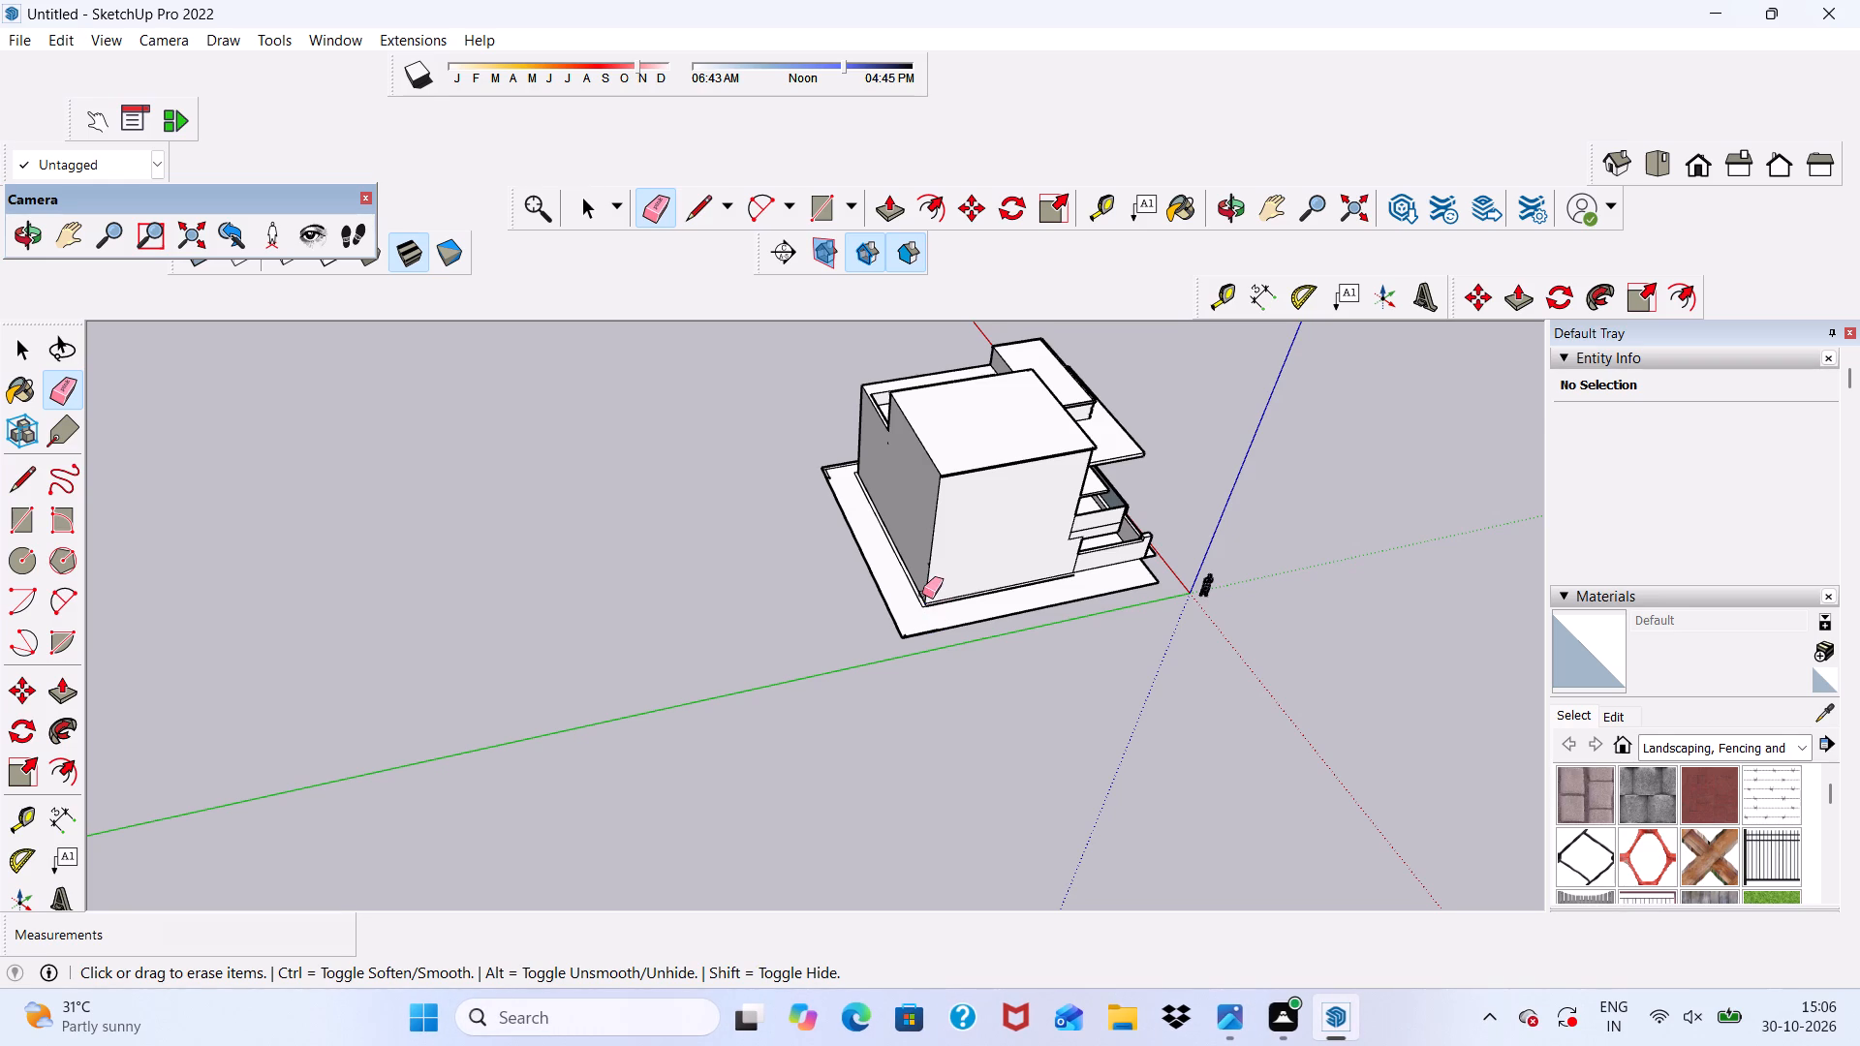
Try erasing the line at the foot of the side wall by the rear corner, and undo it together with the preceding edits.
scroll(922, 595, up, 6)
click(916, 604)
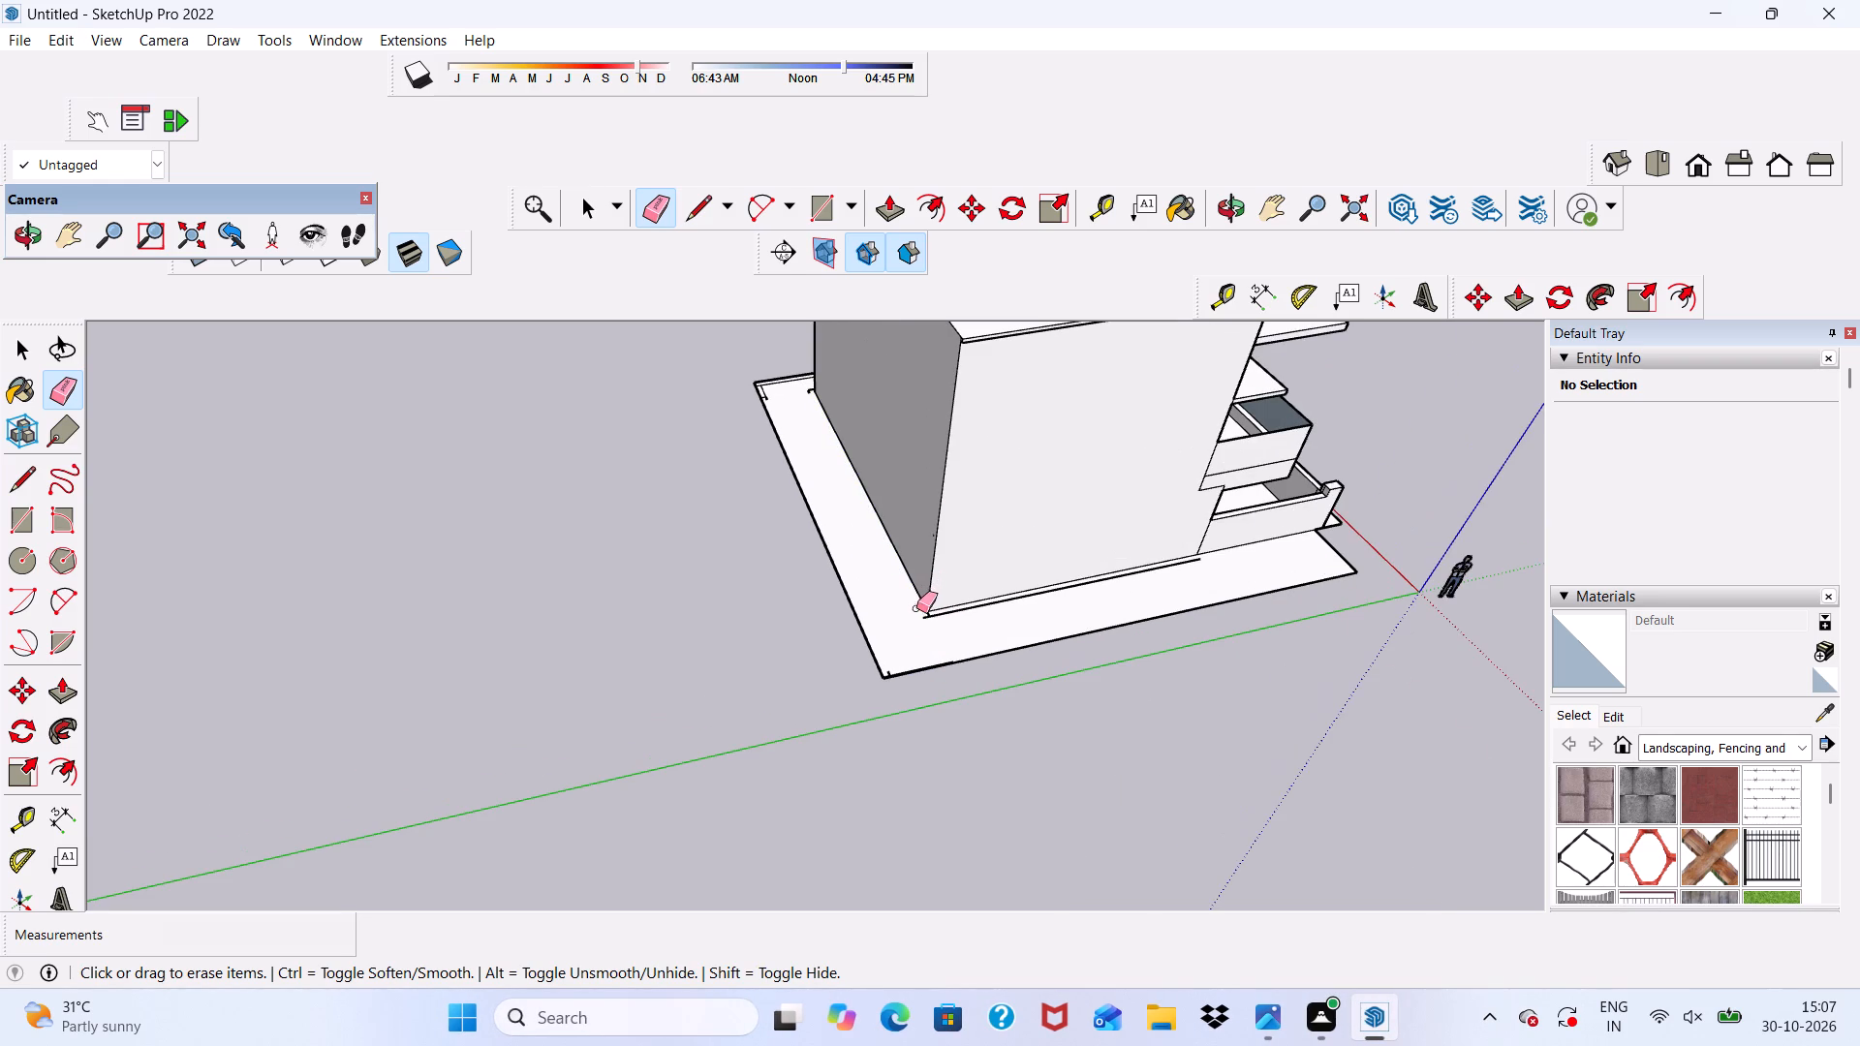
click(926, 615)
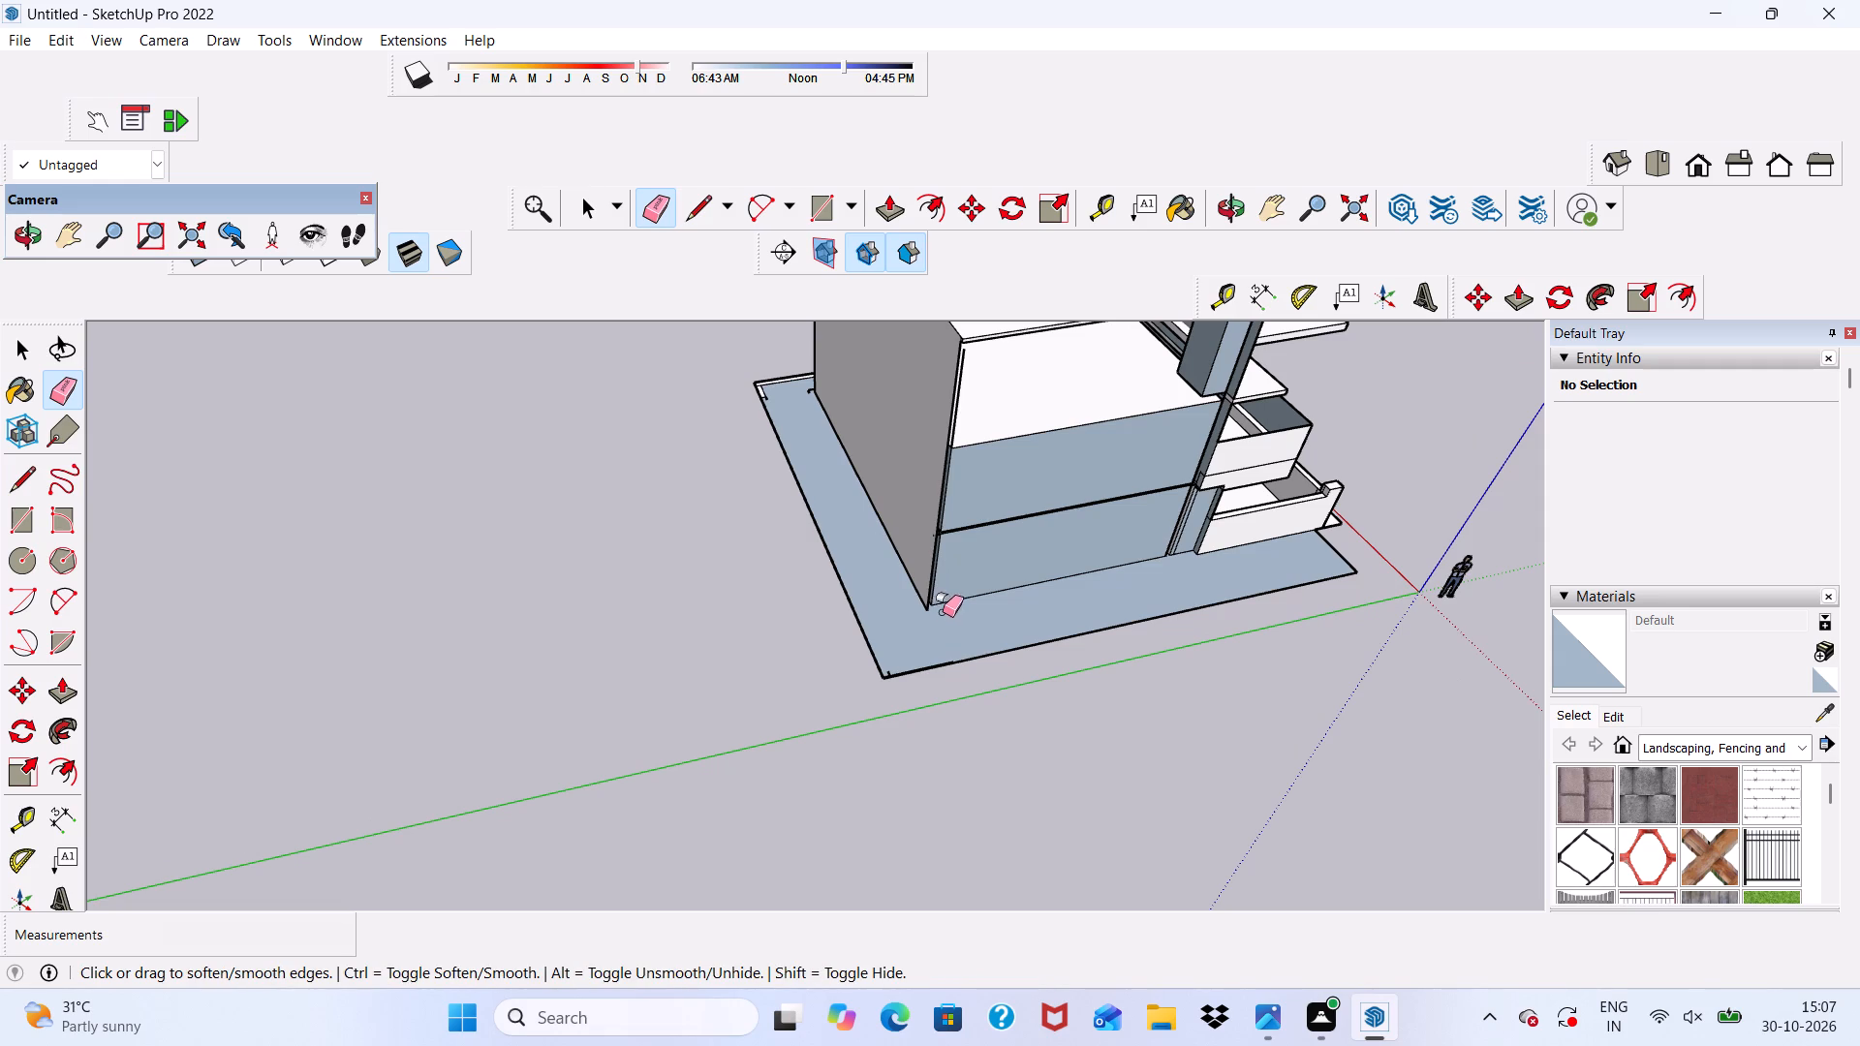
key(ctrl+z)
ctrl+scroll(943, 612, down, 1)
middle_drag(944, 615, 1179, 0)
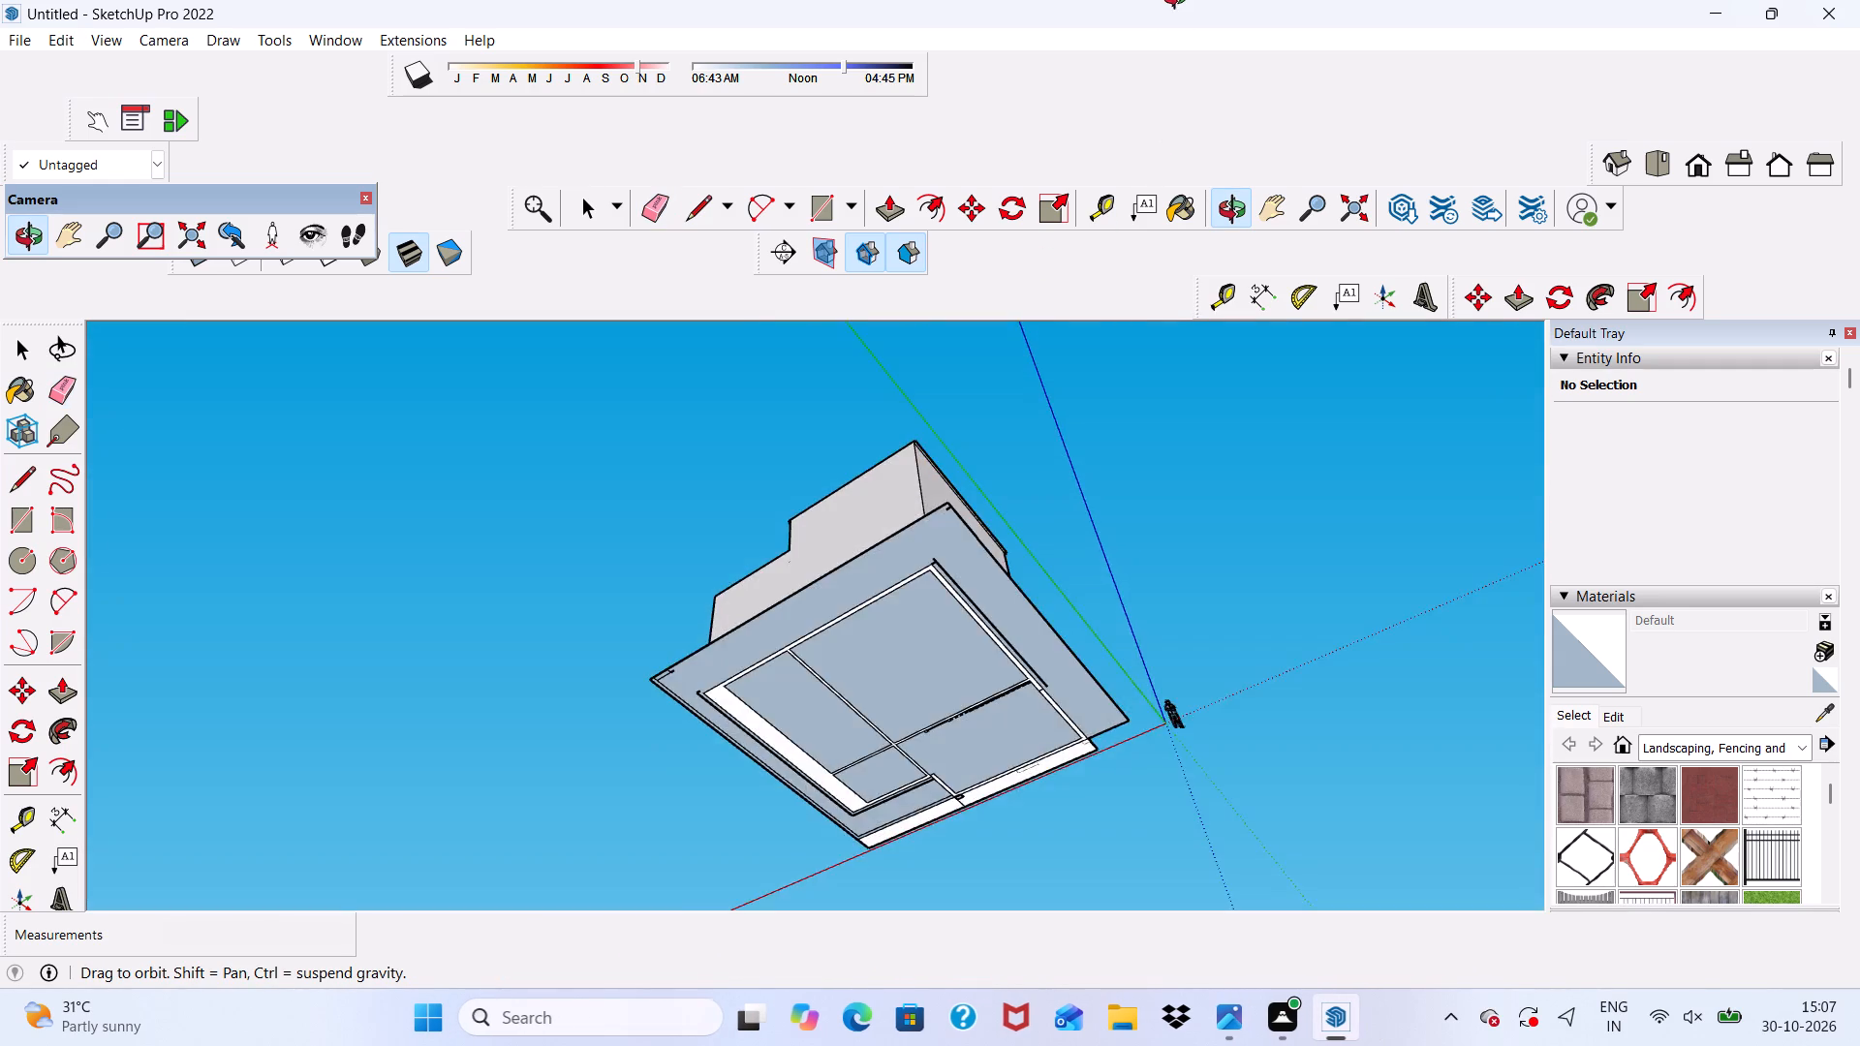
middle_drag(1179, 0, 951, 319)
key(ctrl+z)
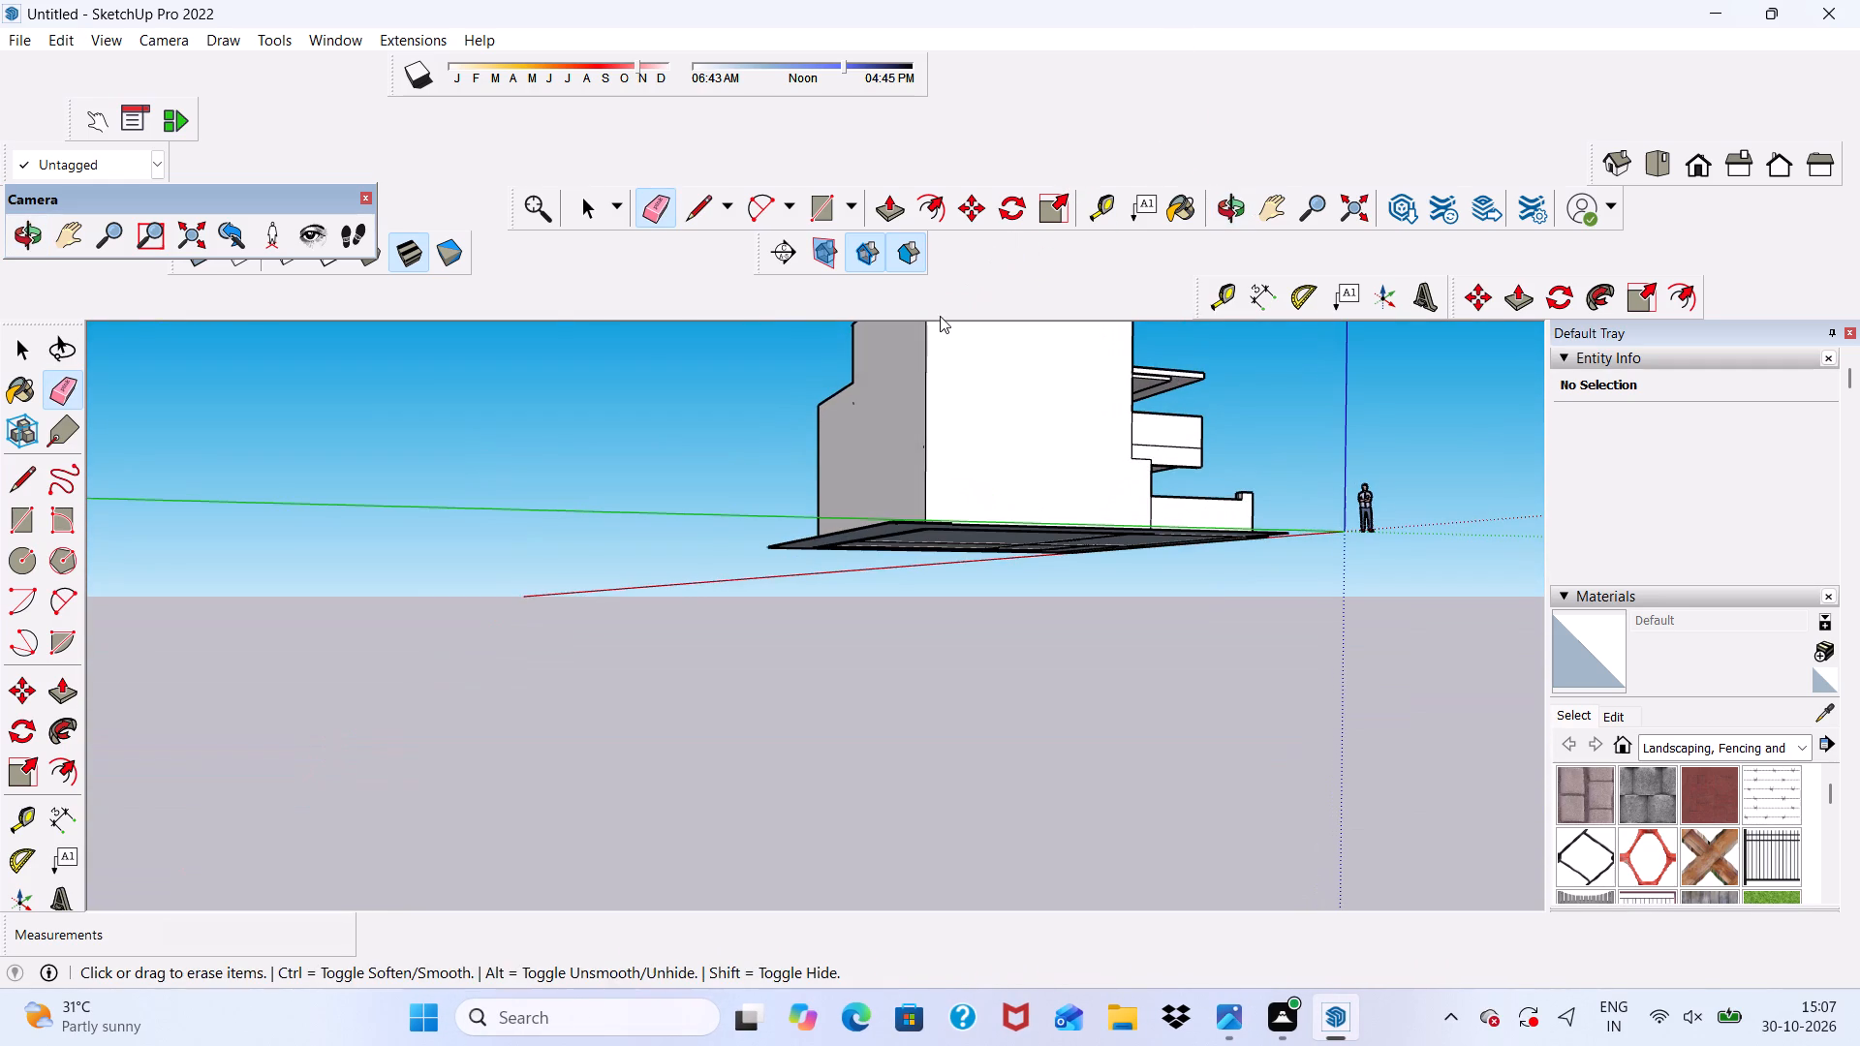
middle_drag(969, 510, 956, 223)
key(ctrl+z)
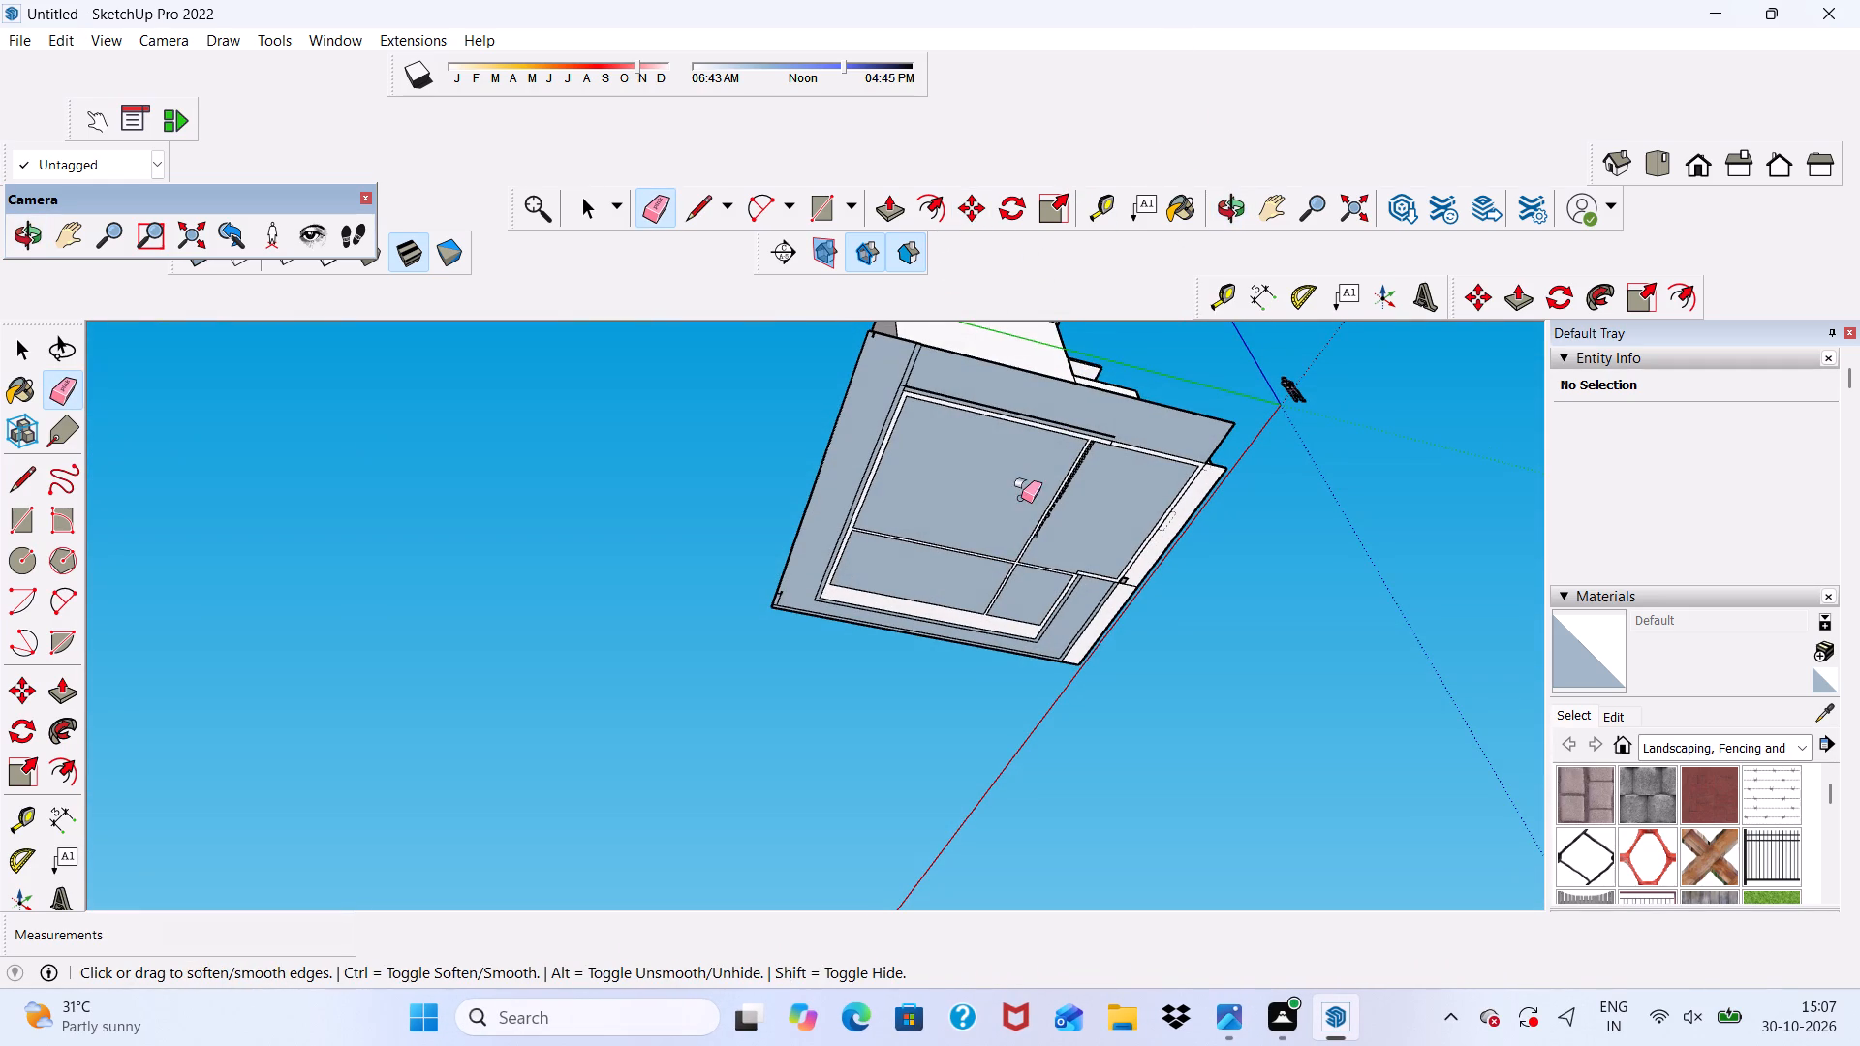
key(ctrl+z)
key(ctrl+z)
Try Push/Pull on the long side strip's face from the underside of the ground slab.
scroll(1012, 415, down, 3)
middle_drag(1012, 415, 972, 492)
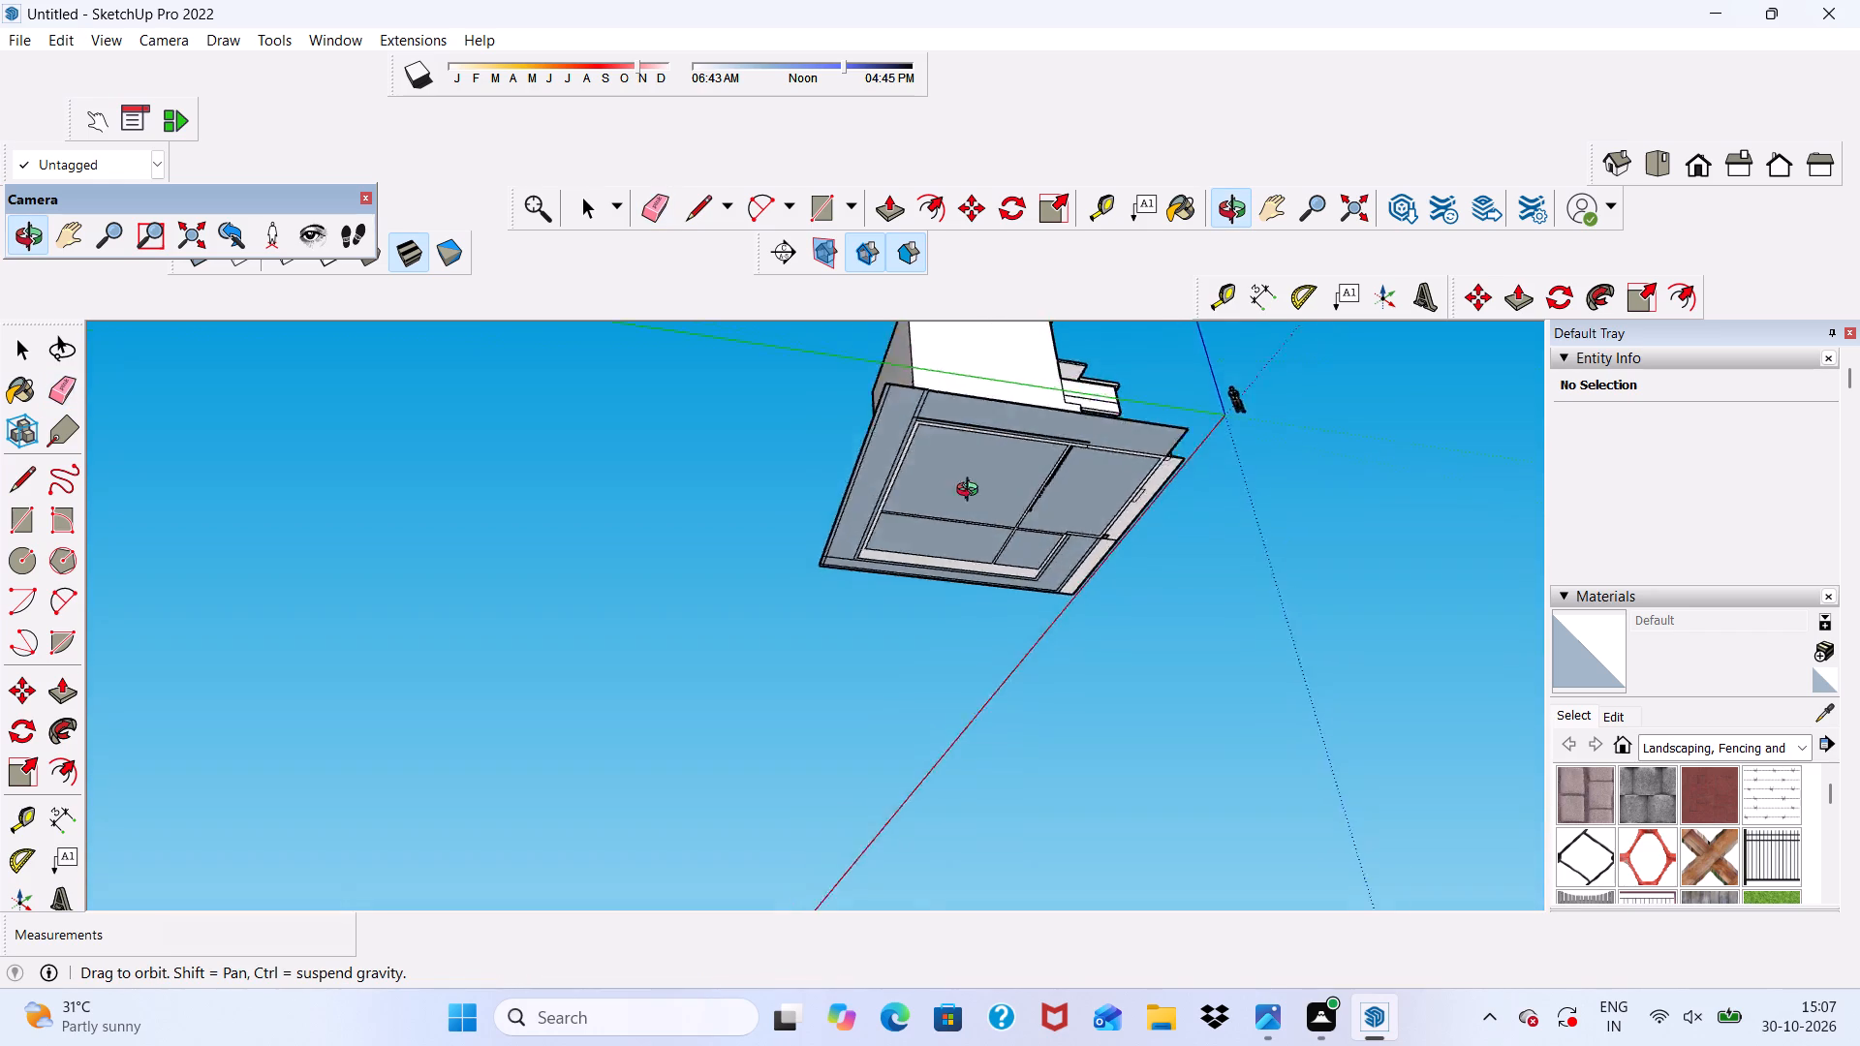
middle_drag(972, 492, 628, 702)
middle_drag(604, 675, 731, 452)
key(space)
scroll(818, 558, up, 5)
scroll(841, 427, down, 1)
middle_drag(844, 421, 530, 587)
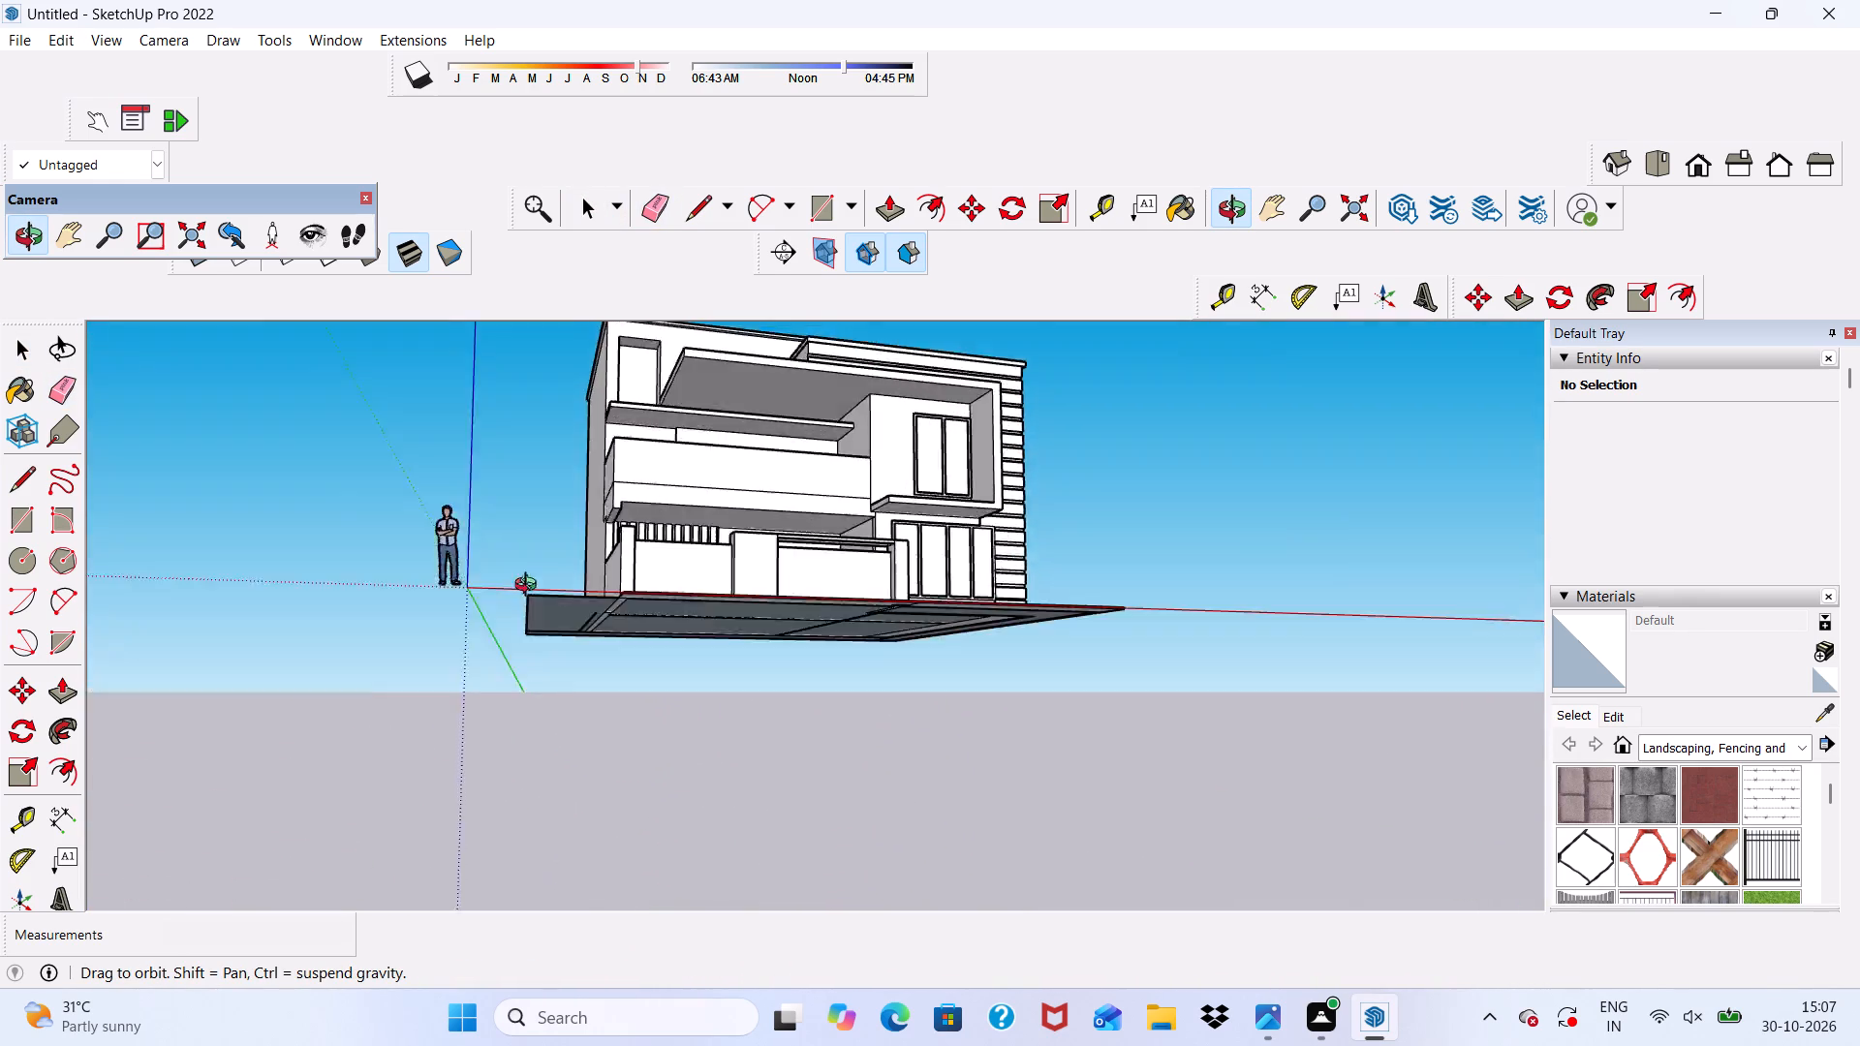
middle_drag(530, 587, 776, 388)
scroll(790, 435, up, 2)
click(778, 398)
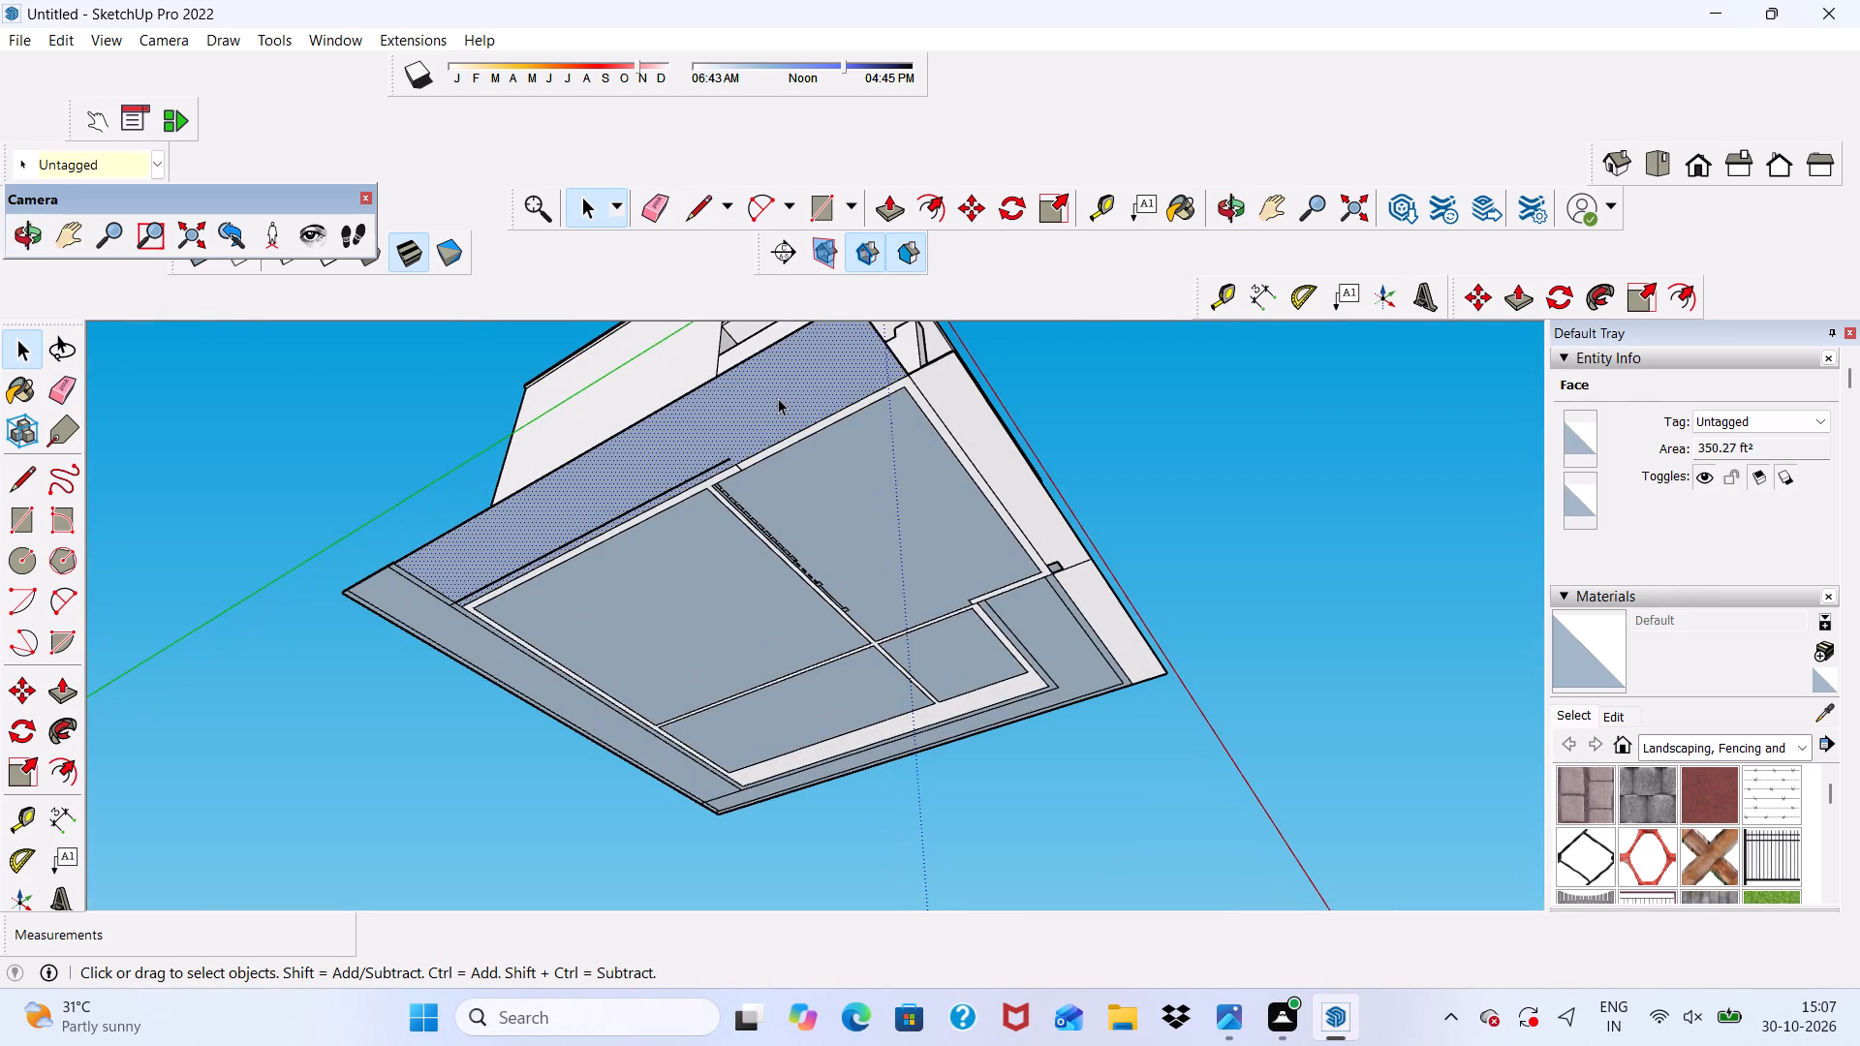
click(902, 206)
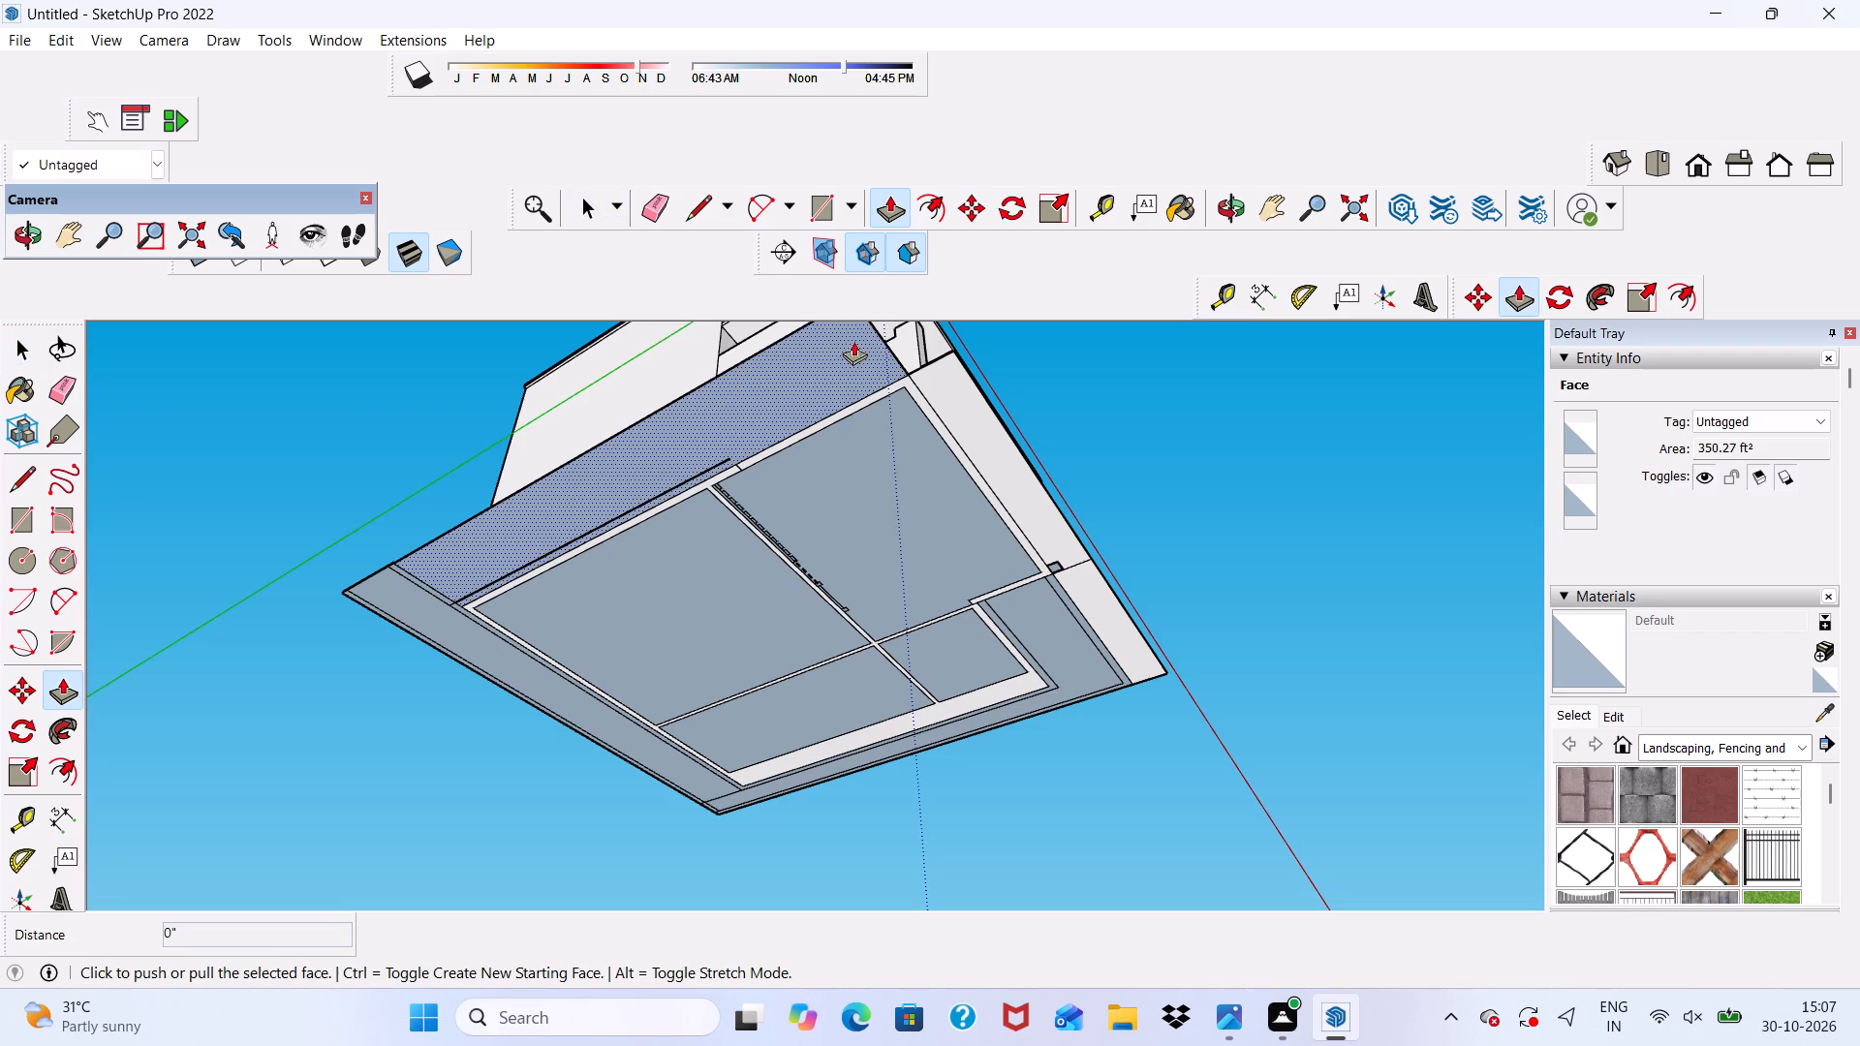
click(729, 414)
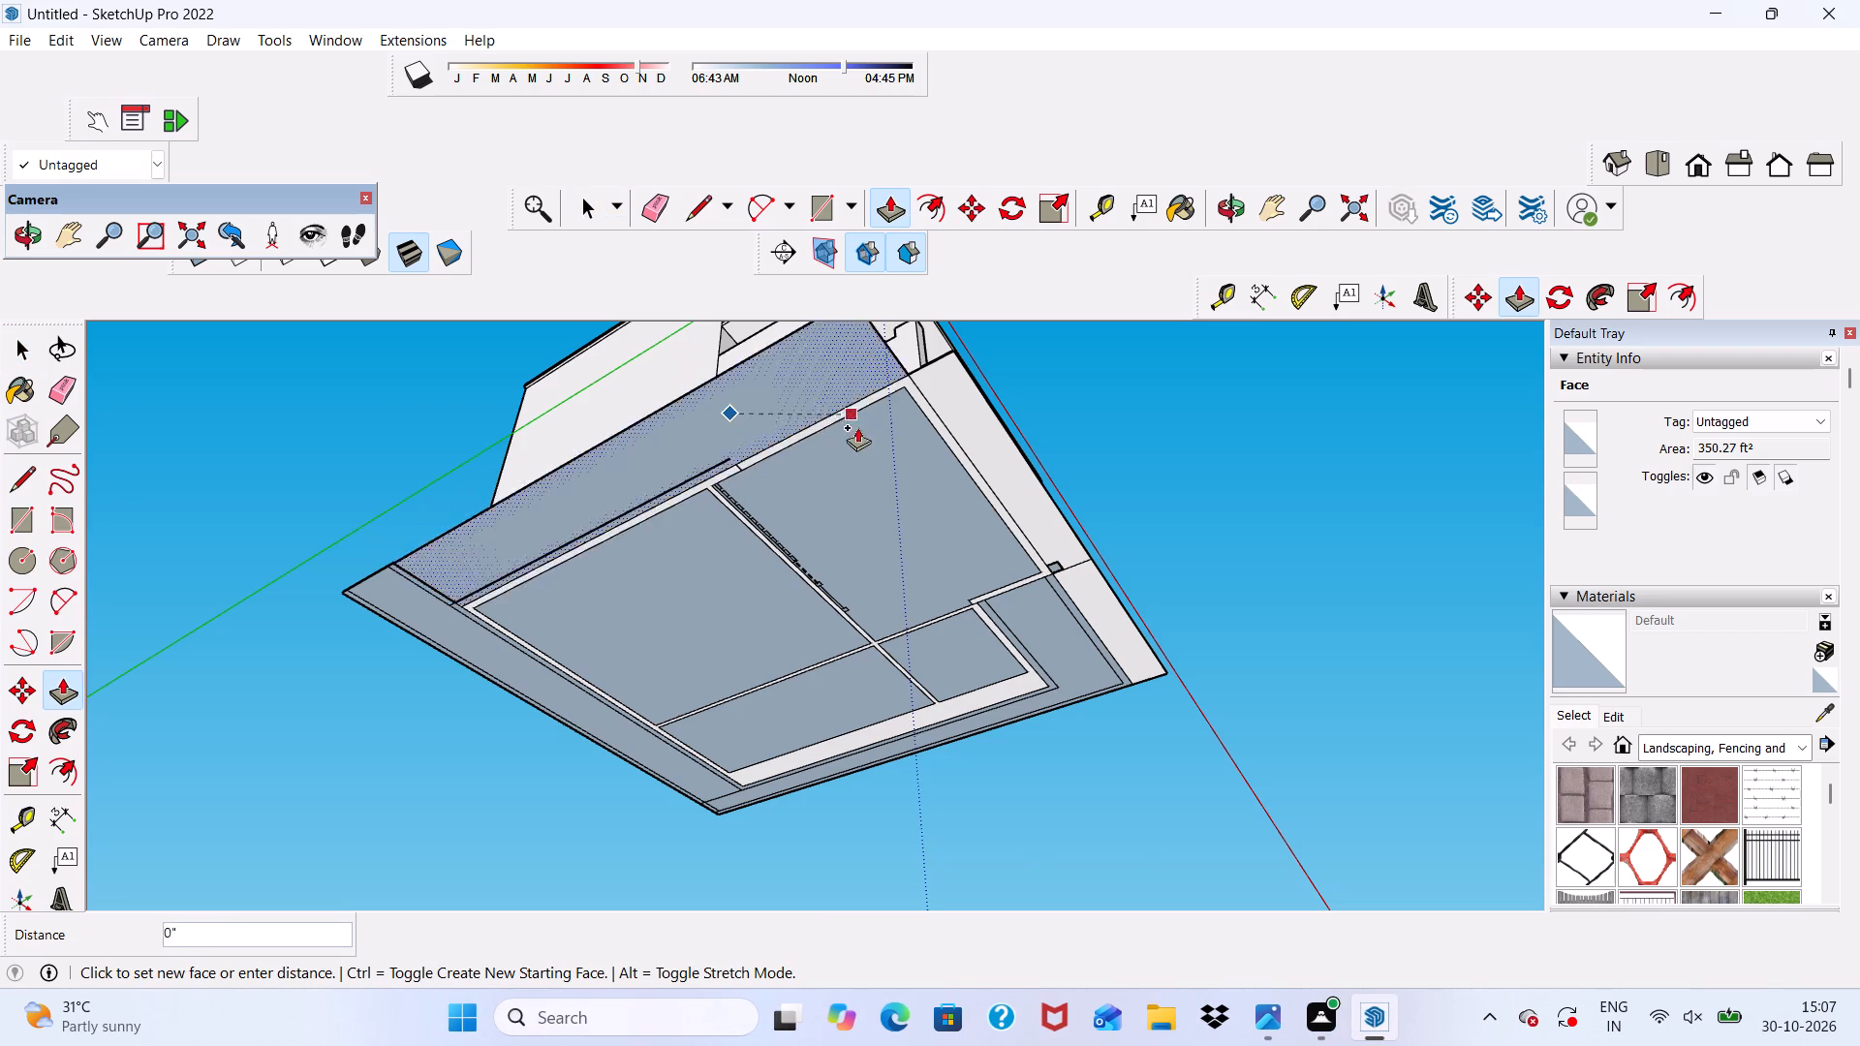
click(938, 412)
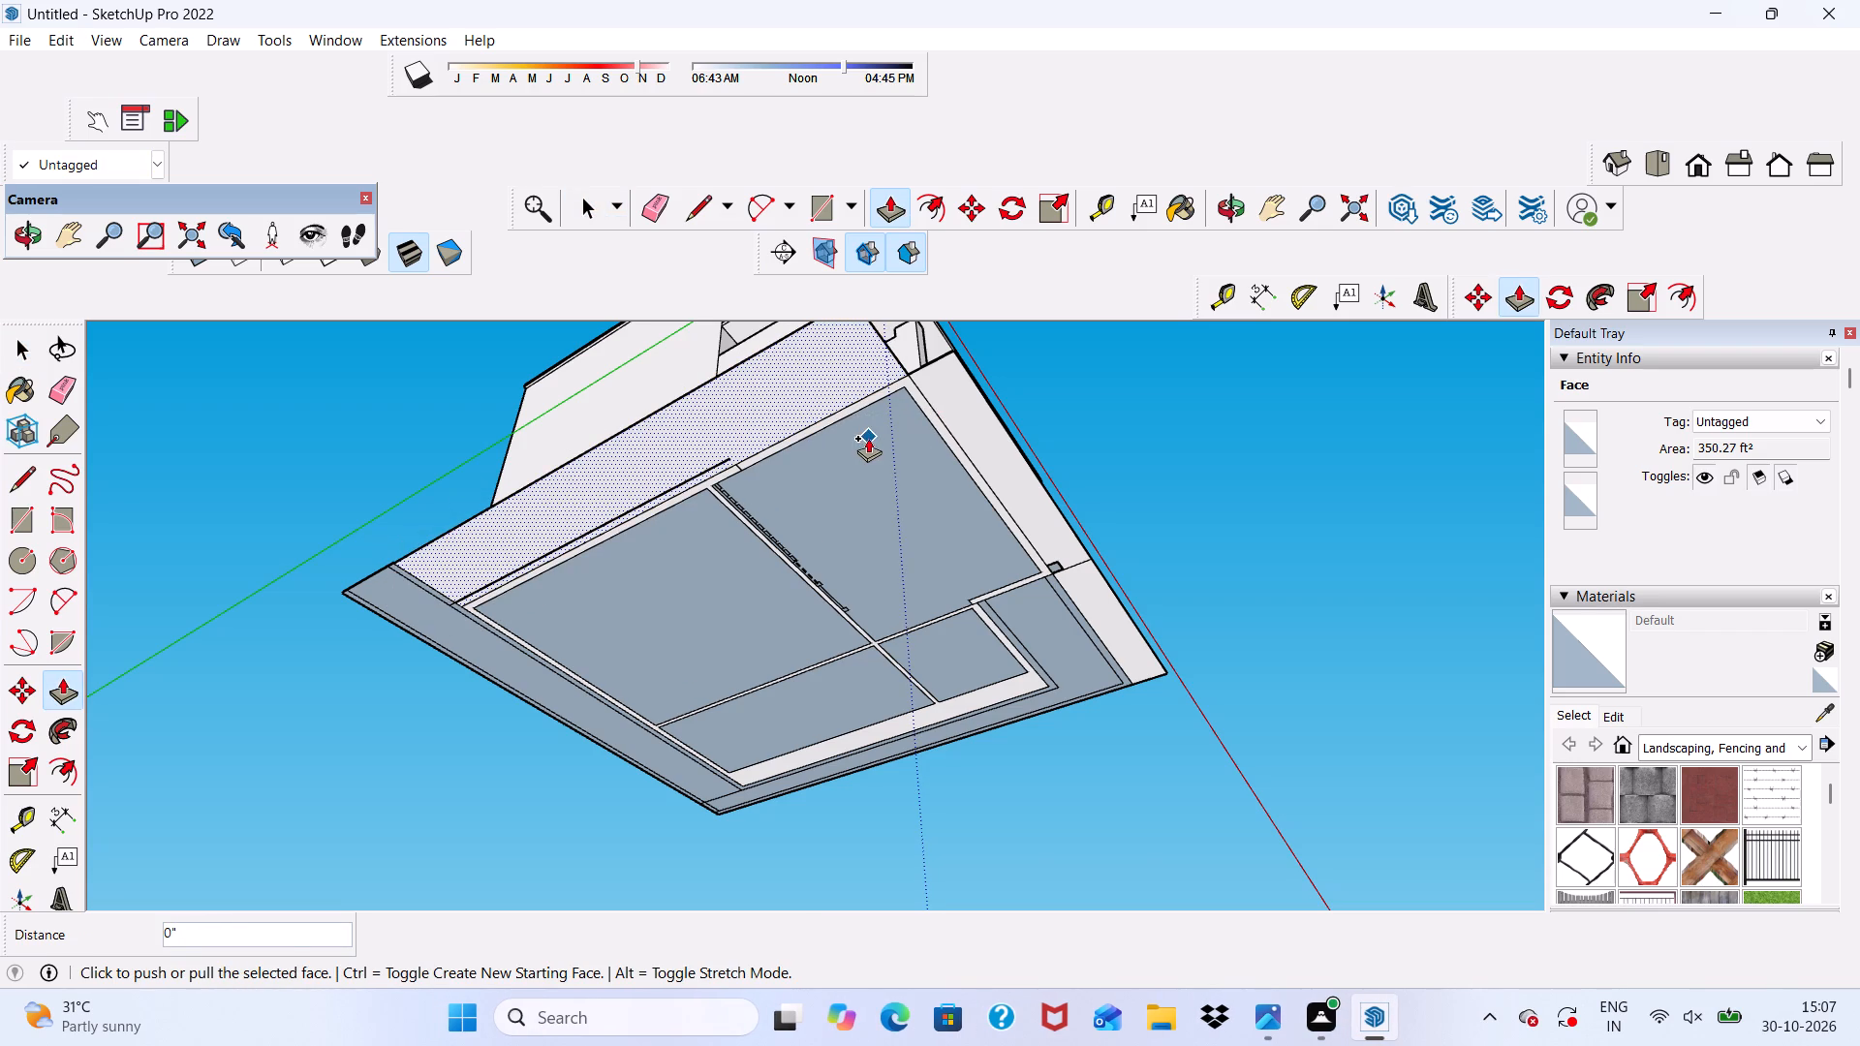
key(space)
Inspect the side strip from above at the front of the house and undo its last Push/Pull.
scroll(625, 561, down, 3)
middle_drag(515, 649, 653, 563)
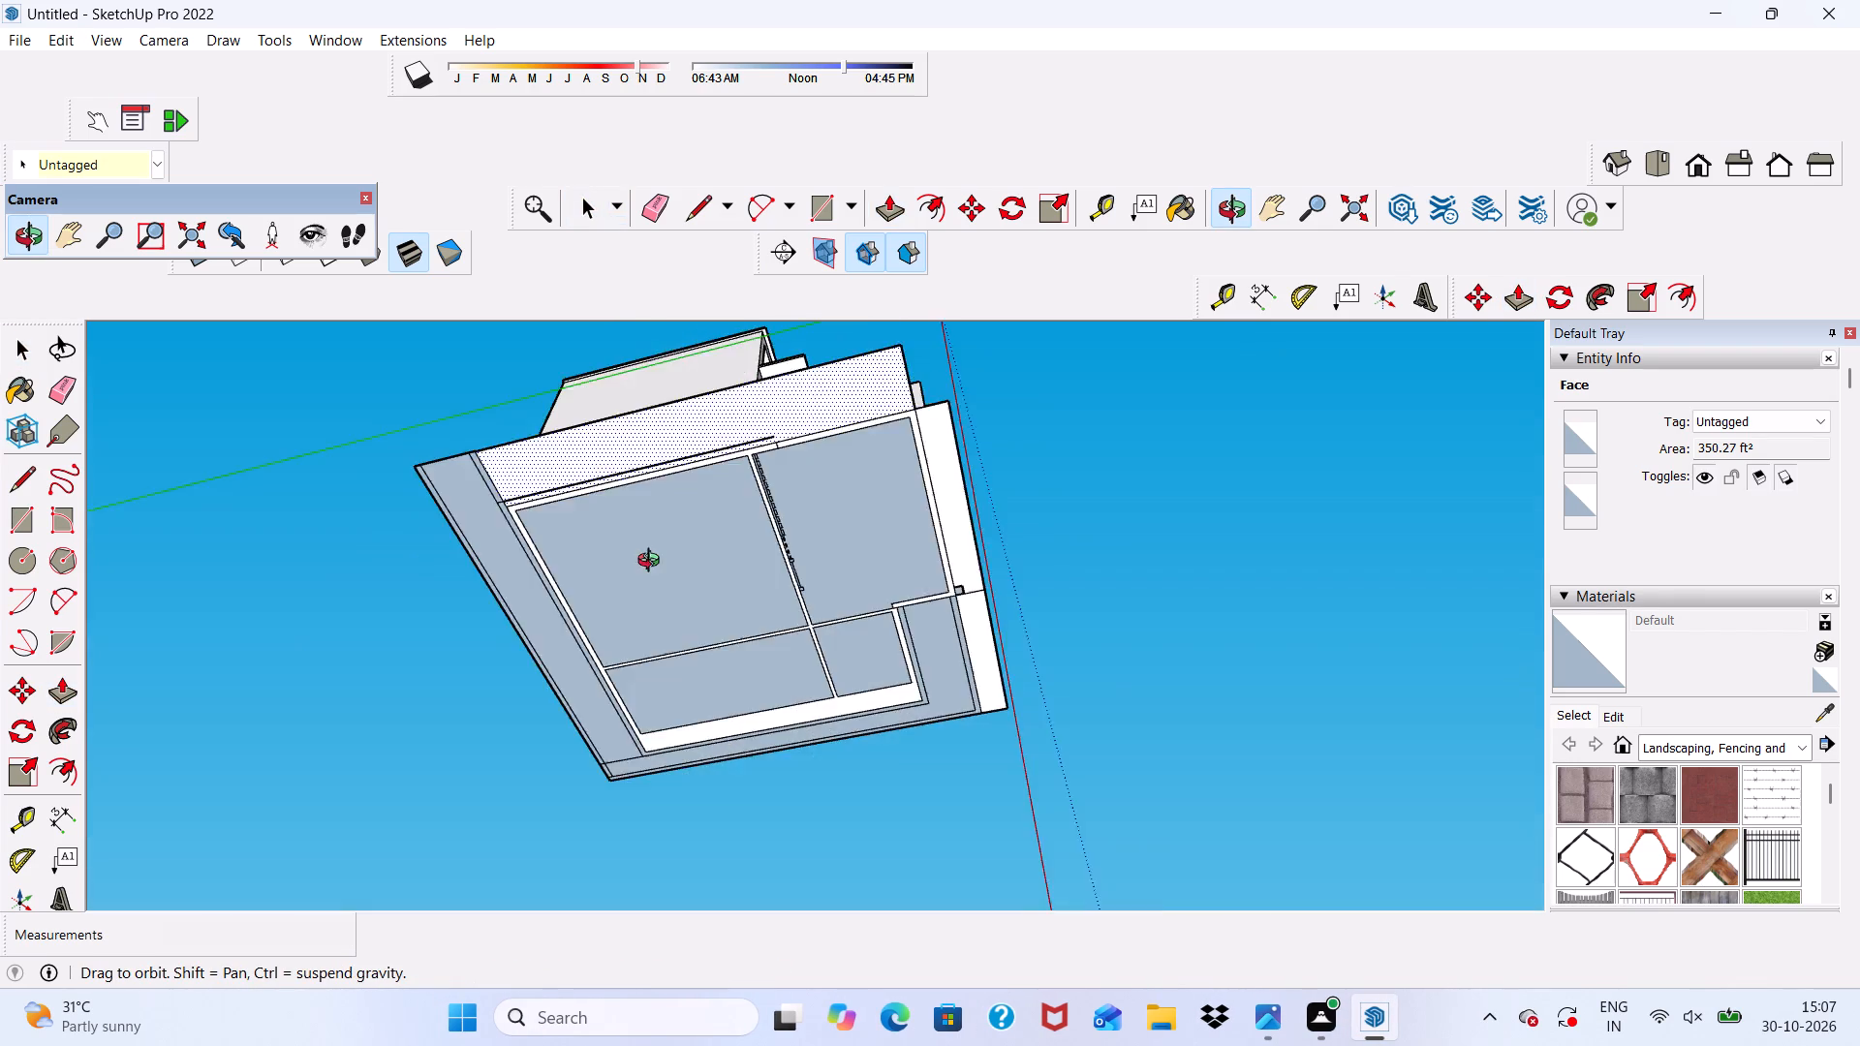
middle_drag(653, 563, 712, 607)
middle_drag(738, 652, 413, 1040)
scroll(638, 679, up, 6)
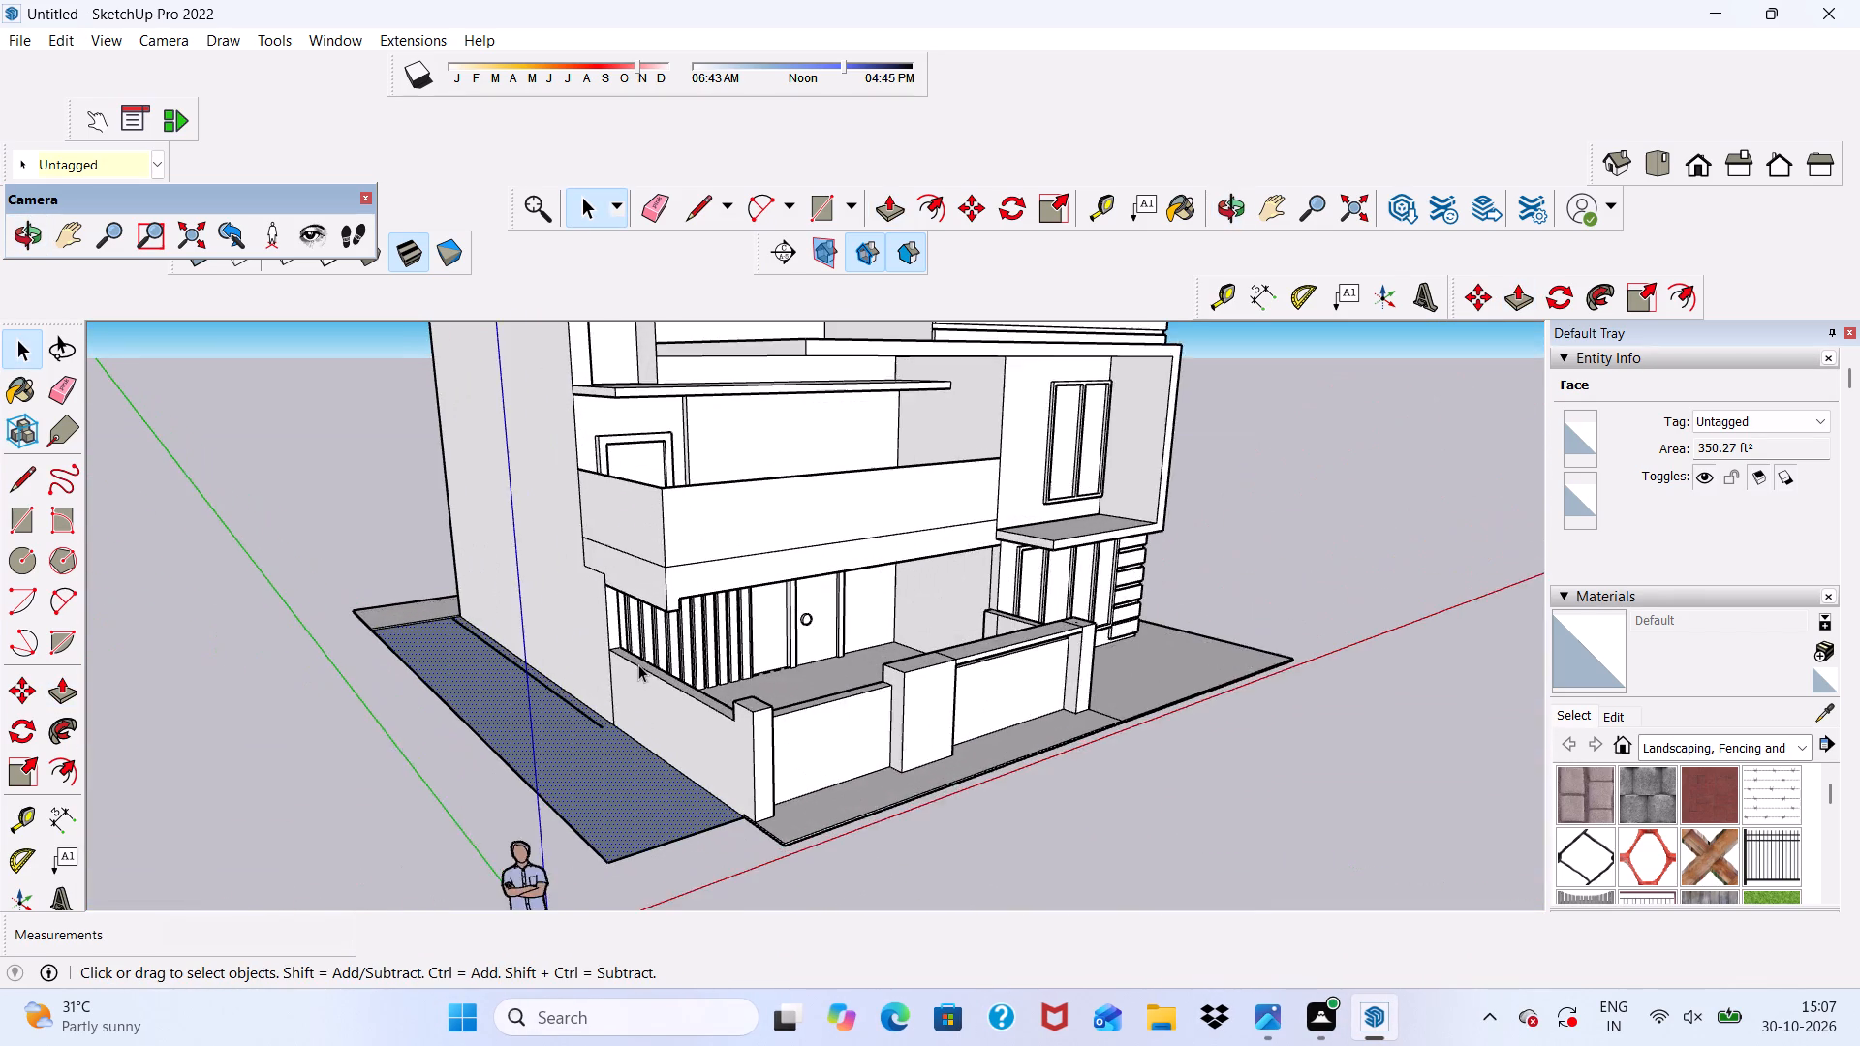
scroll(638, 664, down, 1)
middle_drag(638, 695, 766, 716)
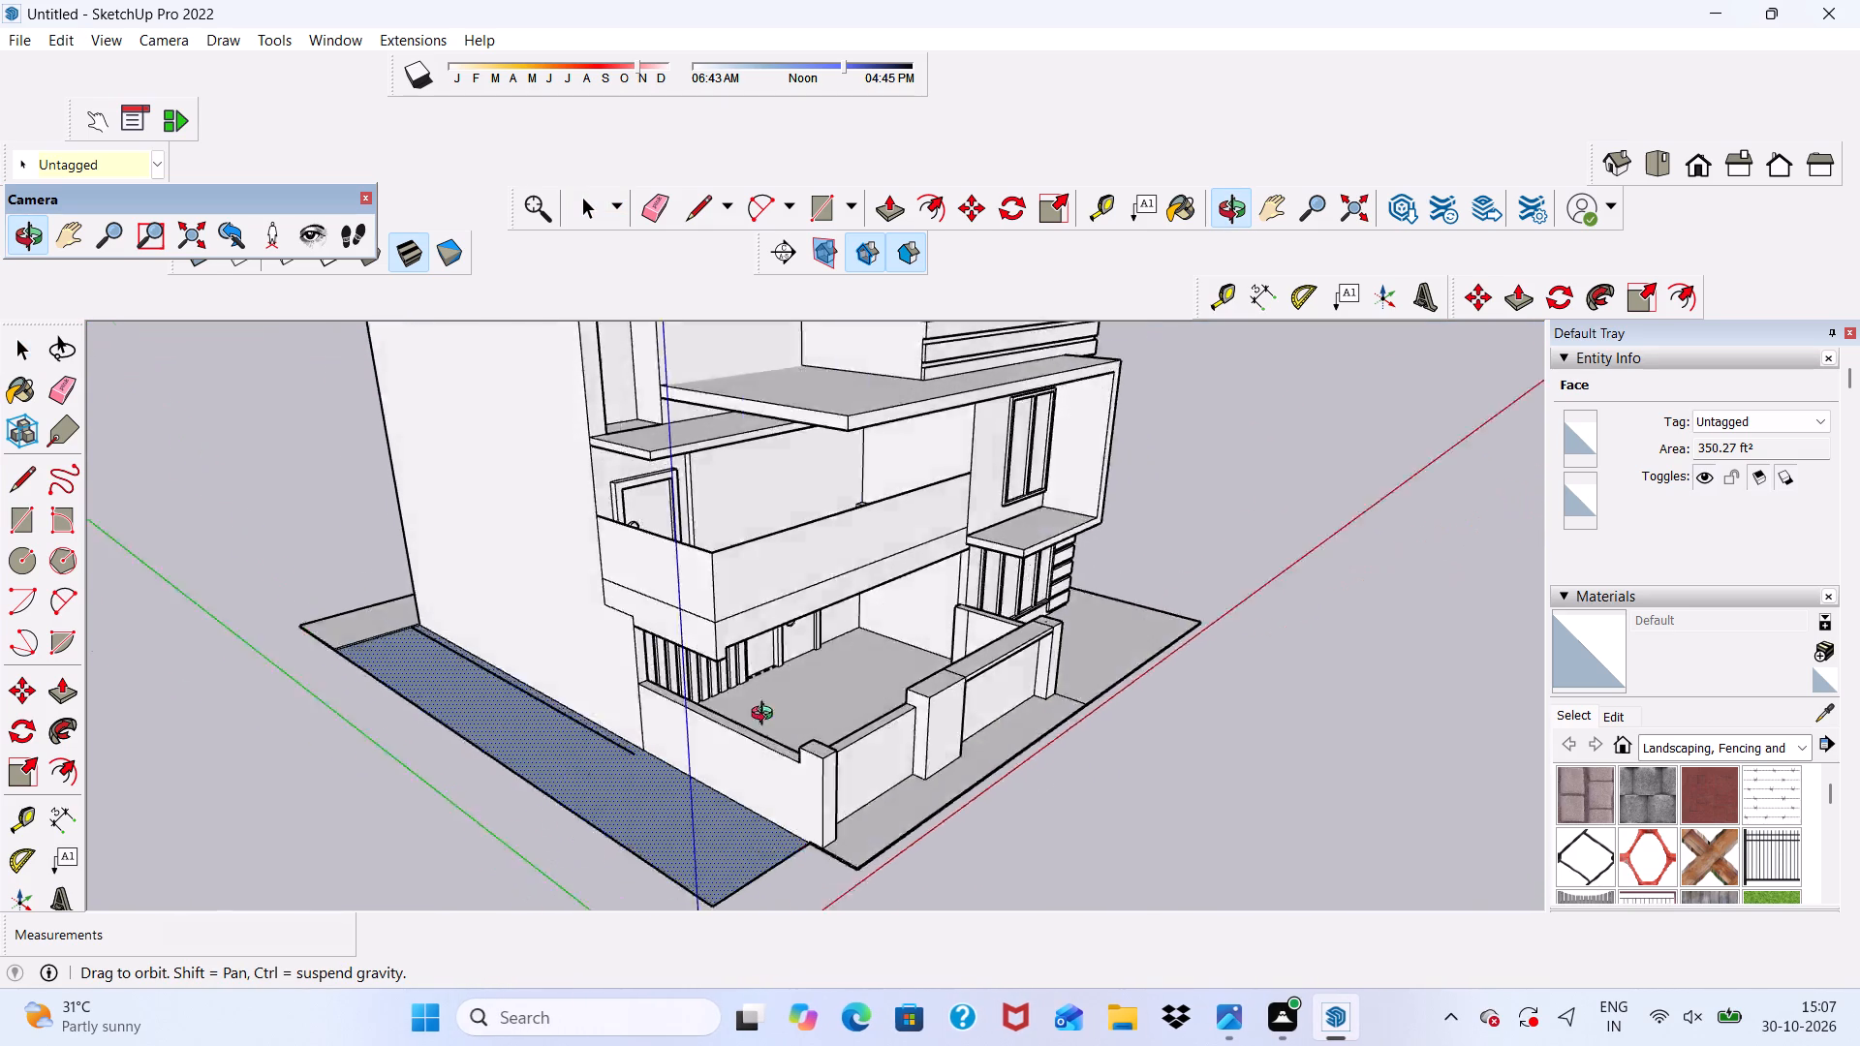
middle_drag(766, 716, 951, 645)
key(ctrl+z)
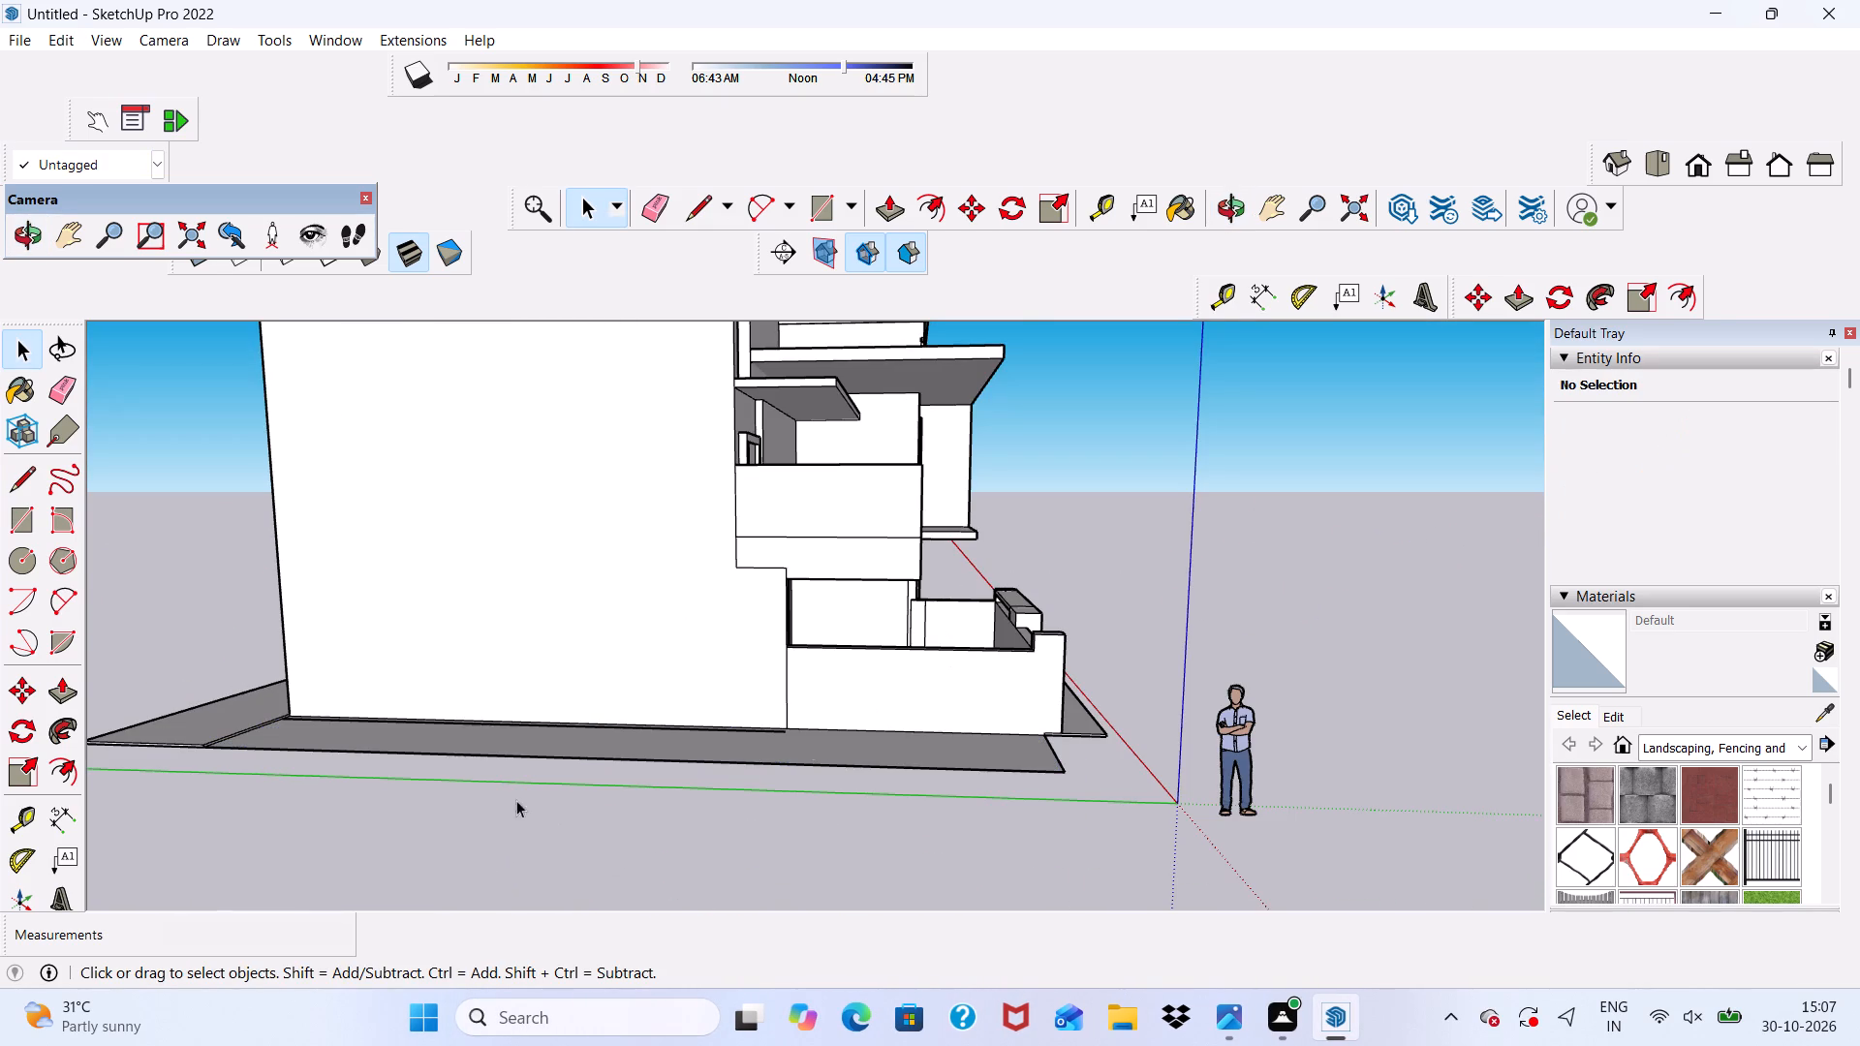
Push/Pull the side strip's top face up about 1 11/16" to the level of the raised rear slab.
scroll(508, 788, up, 4)
scroll(505, 650, down, 5)
middle_drag(579, 725, 587, 854)
scroll(382, 815, up, 9)
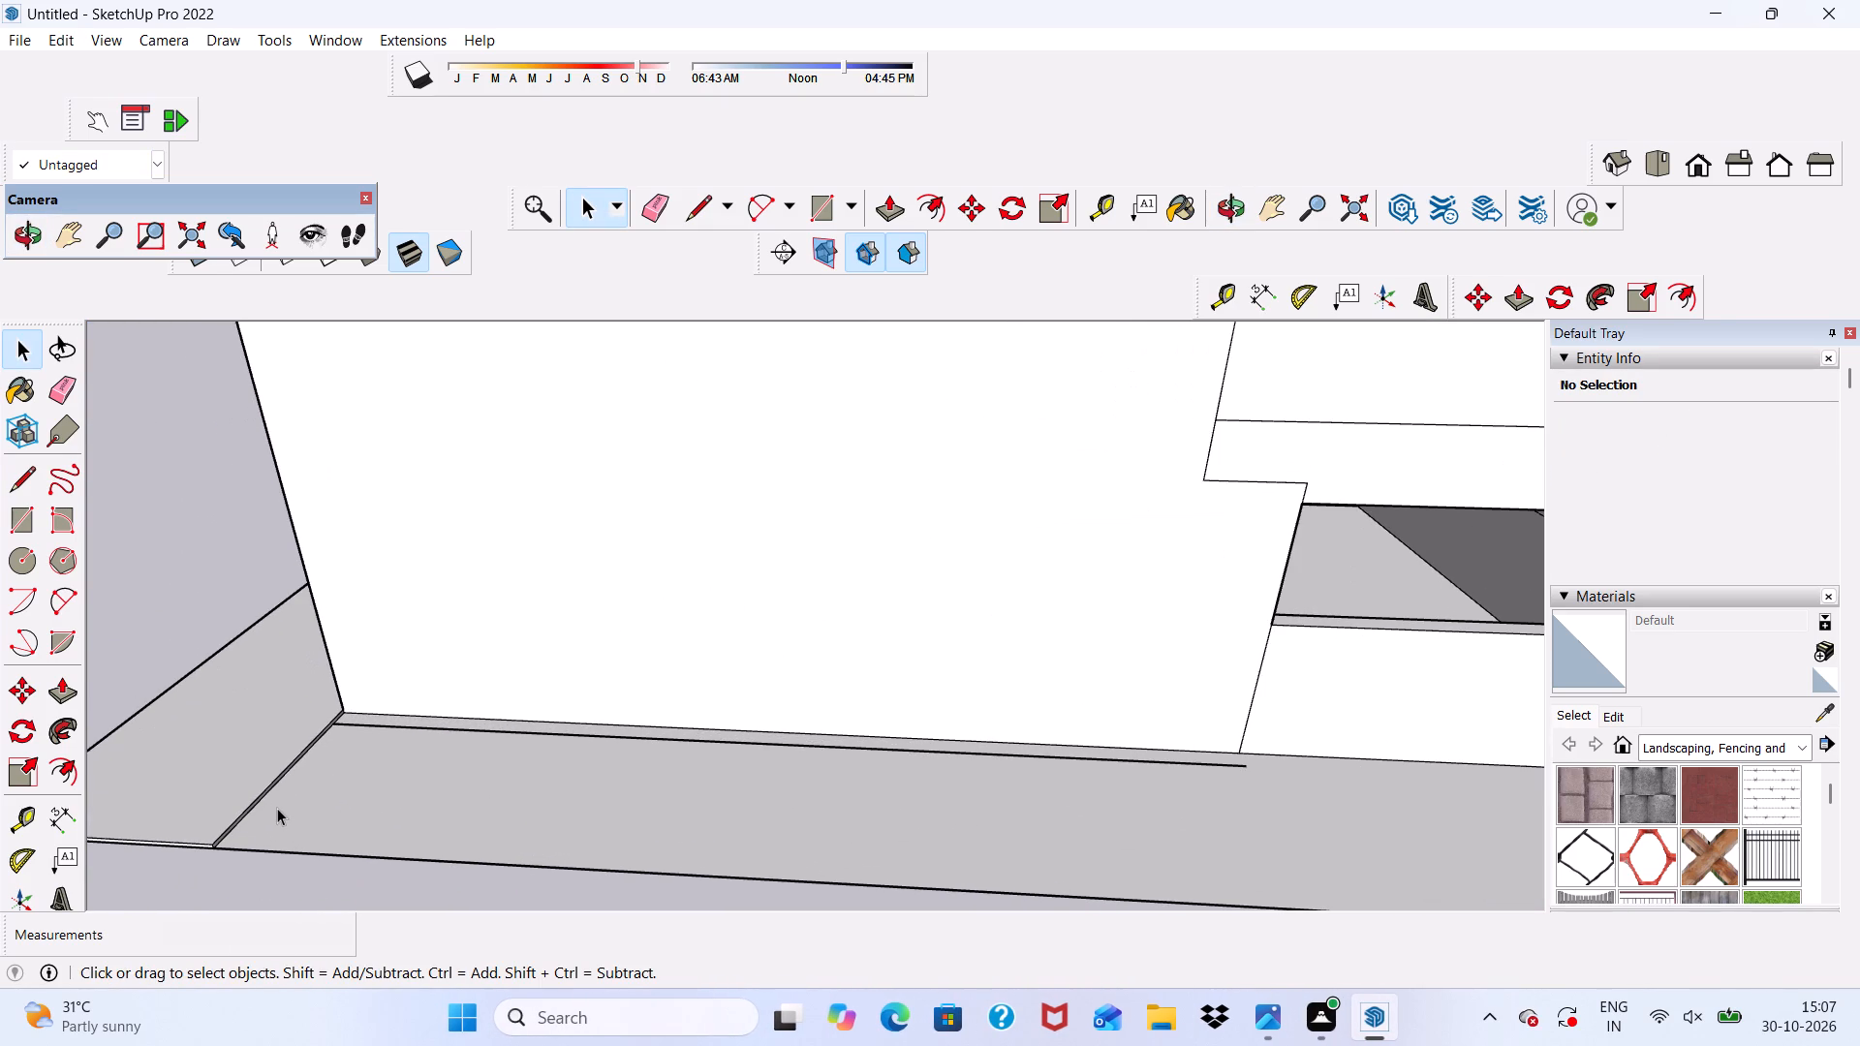
scroll(299, 815, up, 3)
click(316, 806)
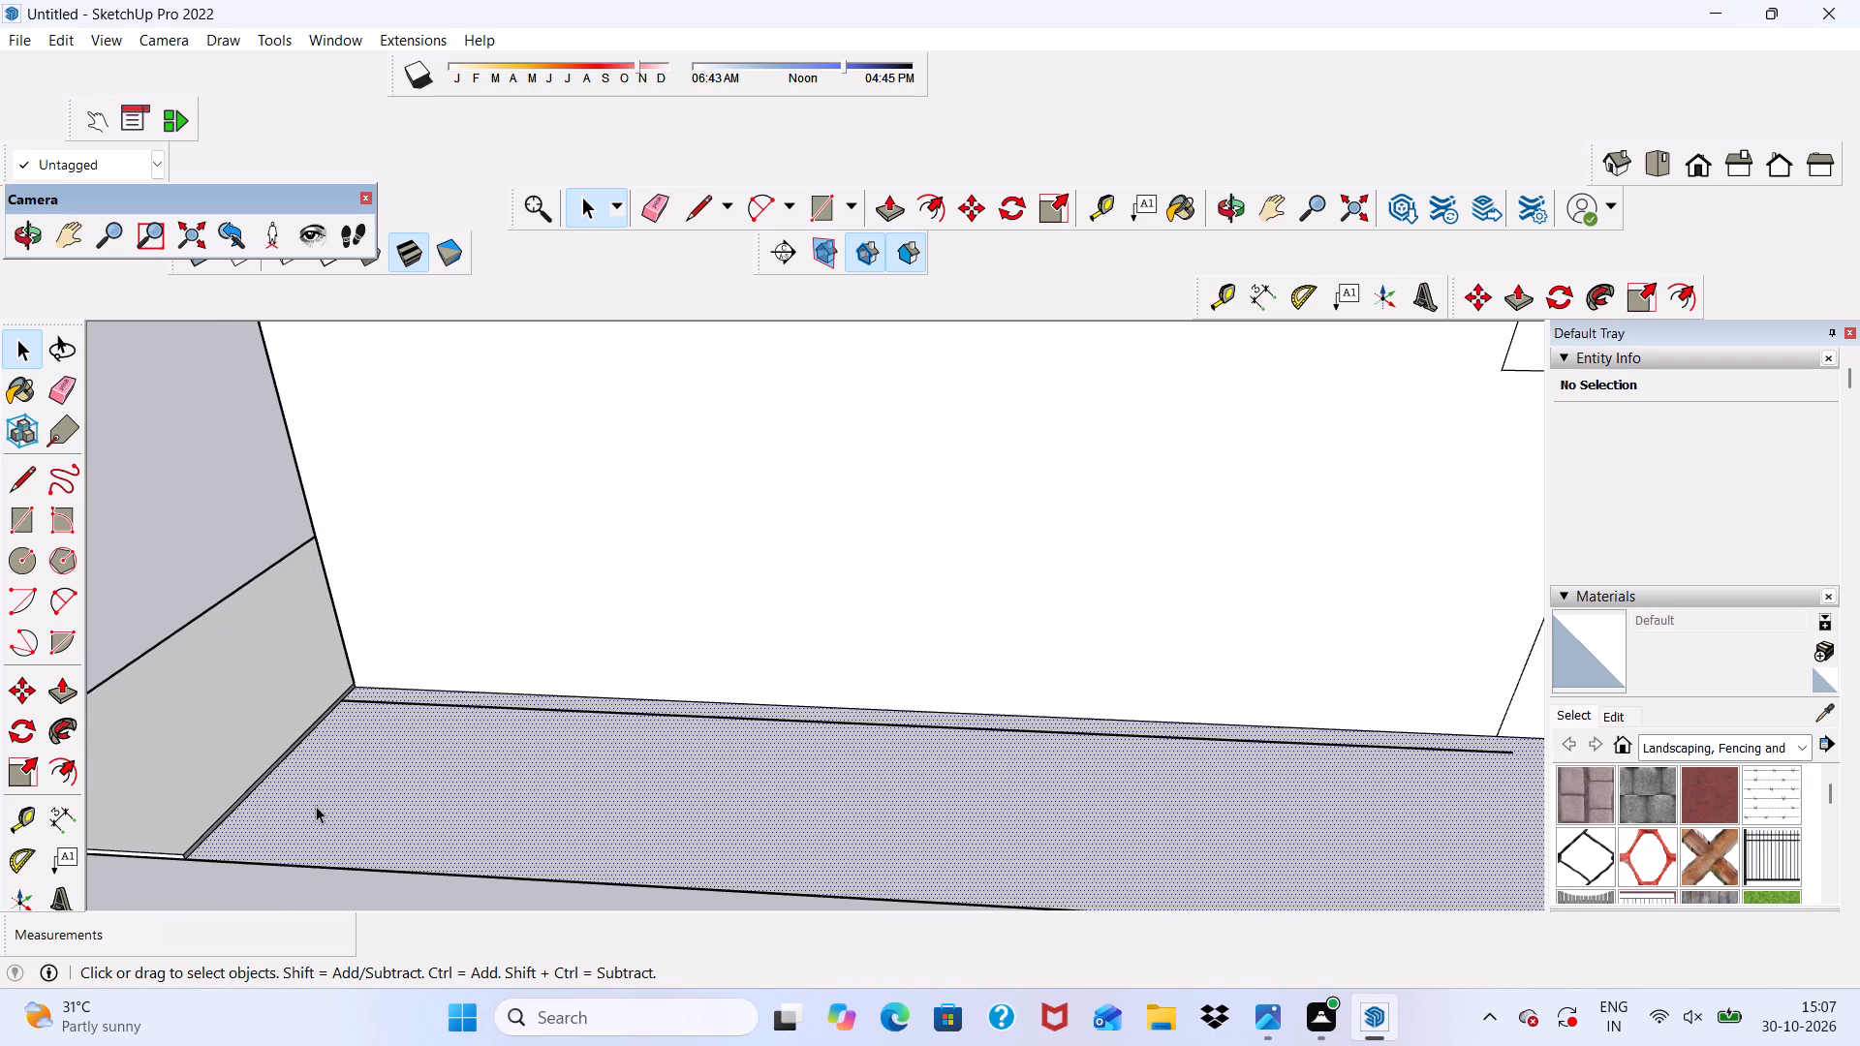
click(902, 212)
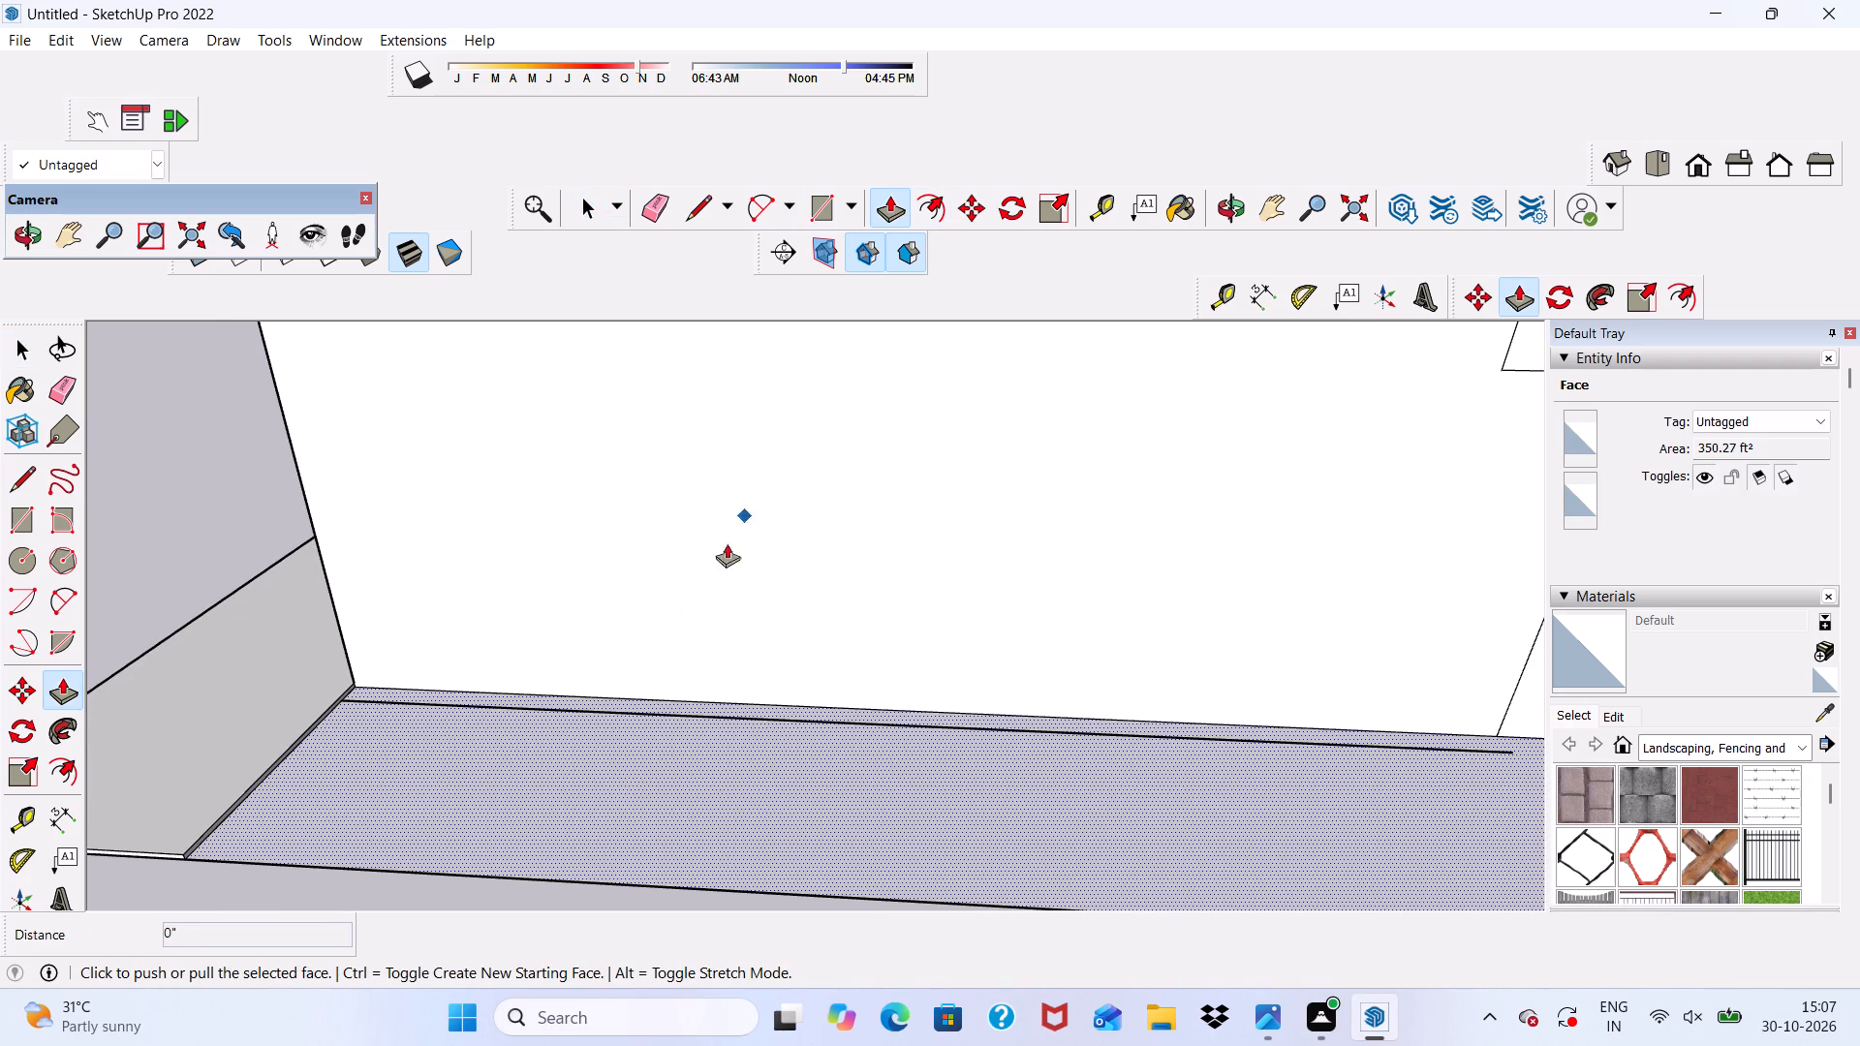
click(576, 754)
scroll(389, 763, down, 3)
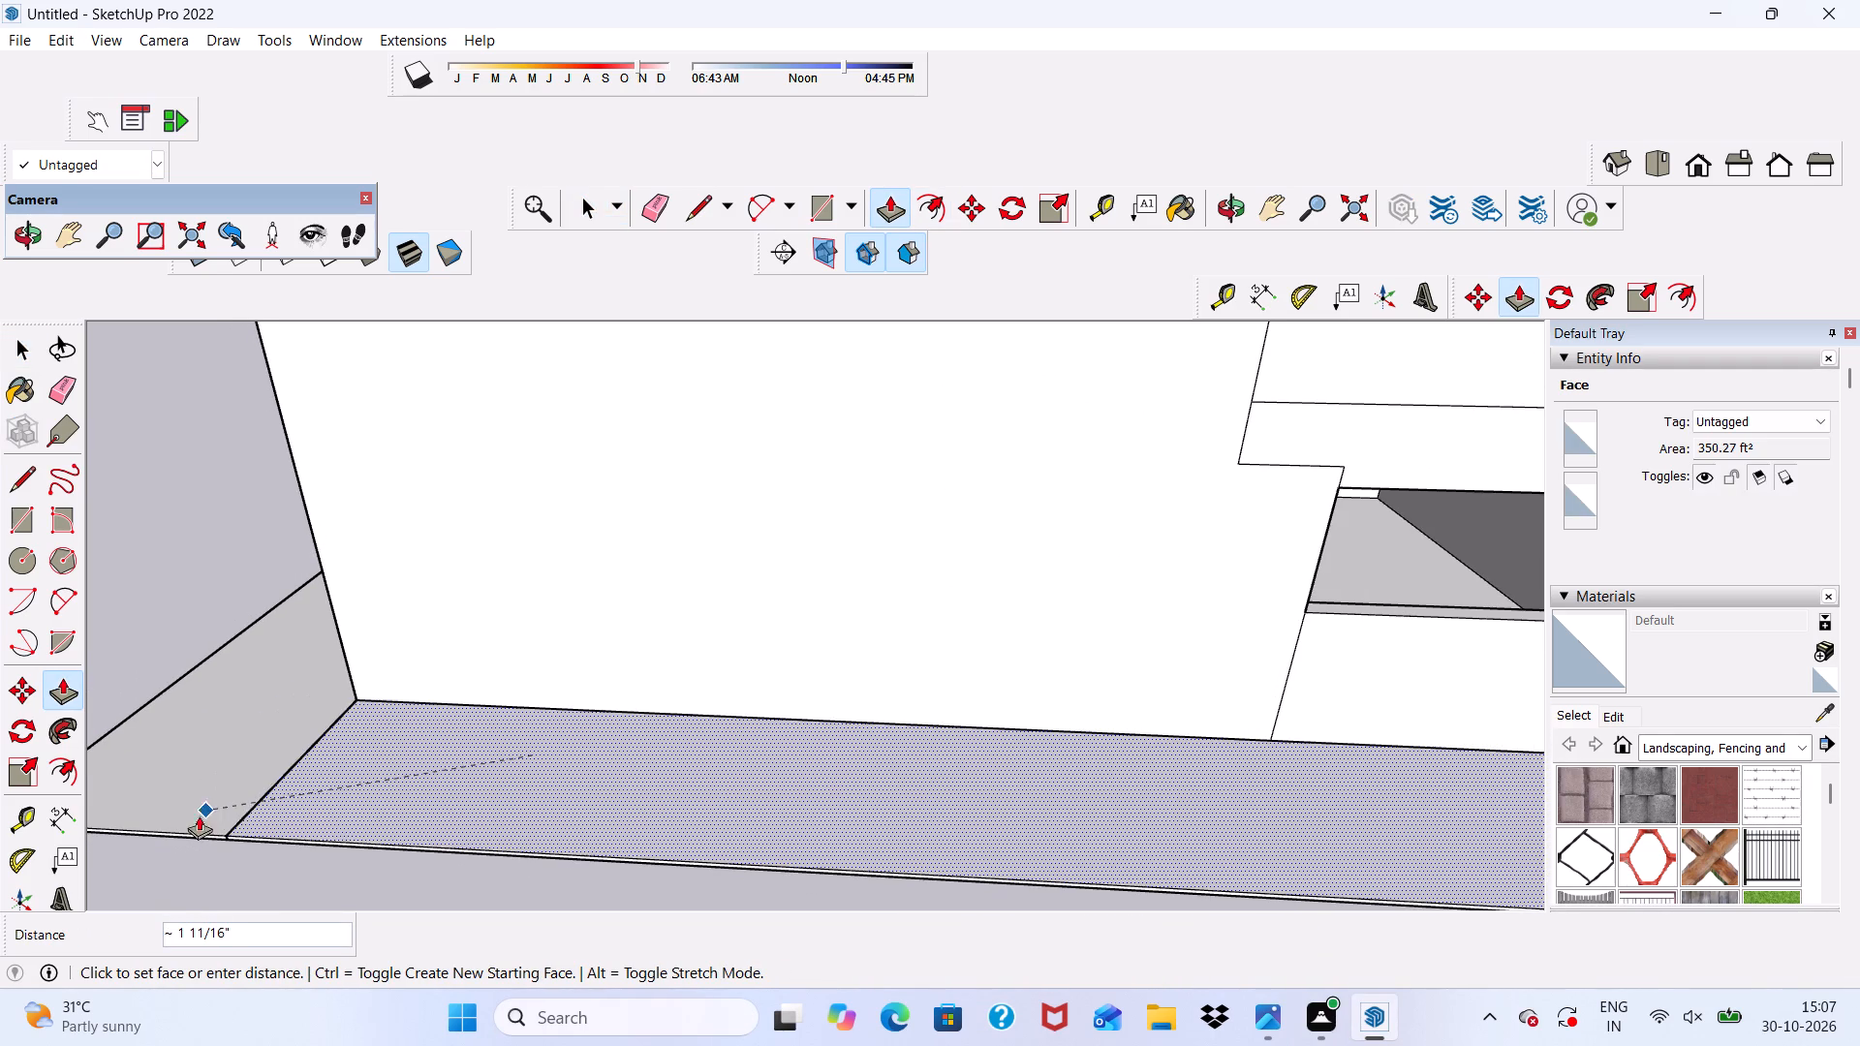
click(177, 822)
Erase the seam line across the slab's top between the raised side strip and the rear slab at the rear corner.
scroll(223, 754, down, 6)
middle_drag(292, 779, 440, 708)
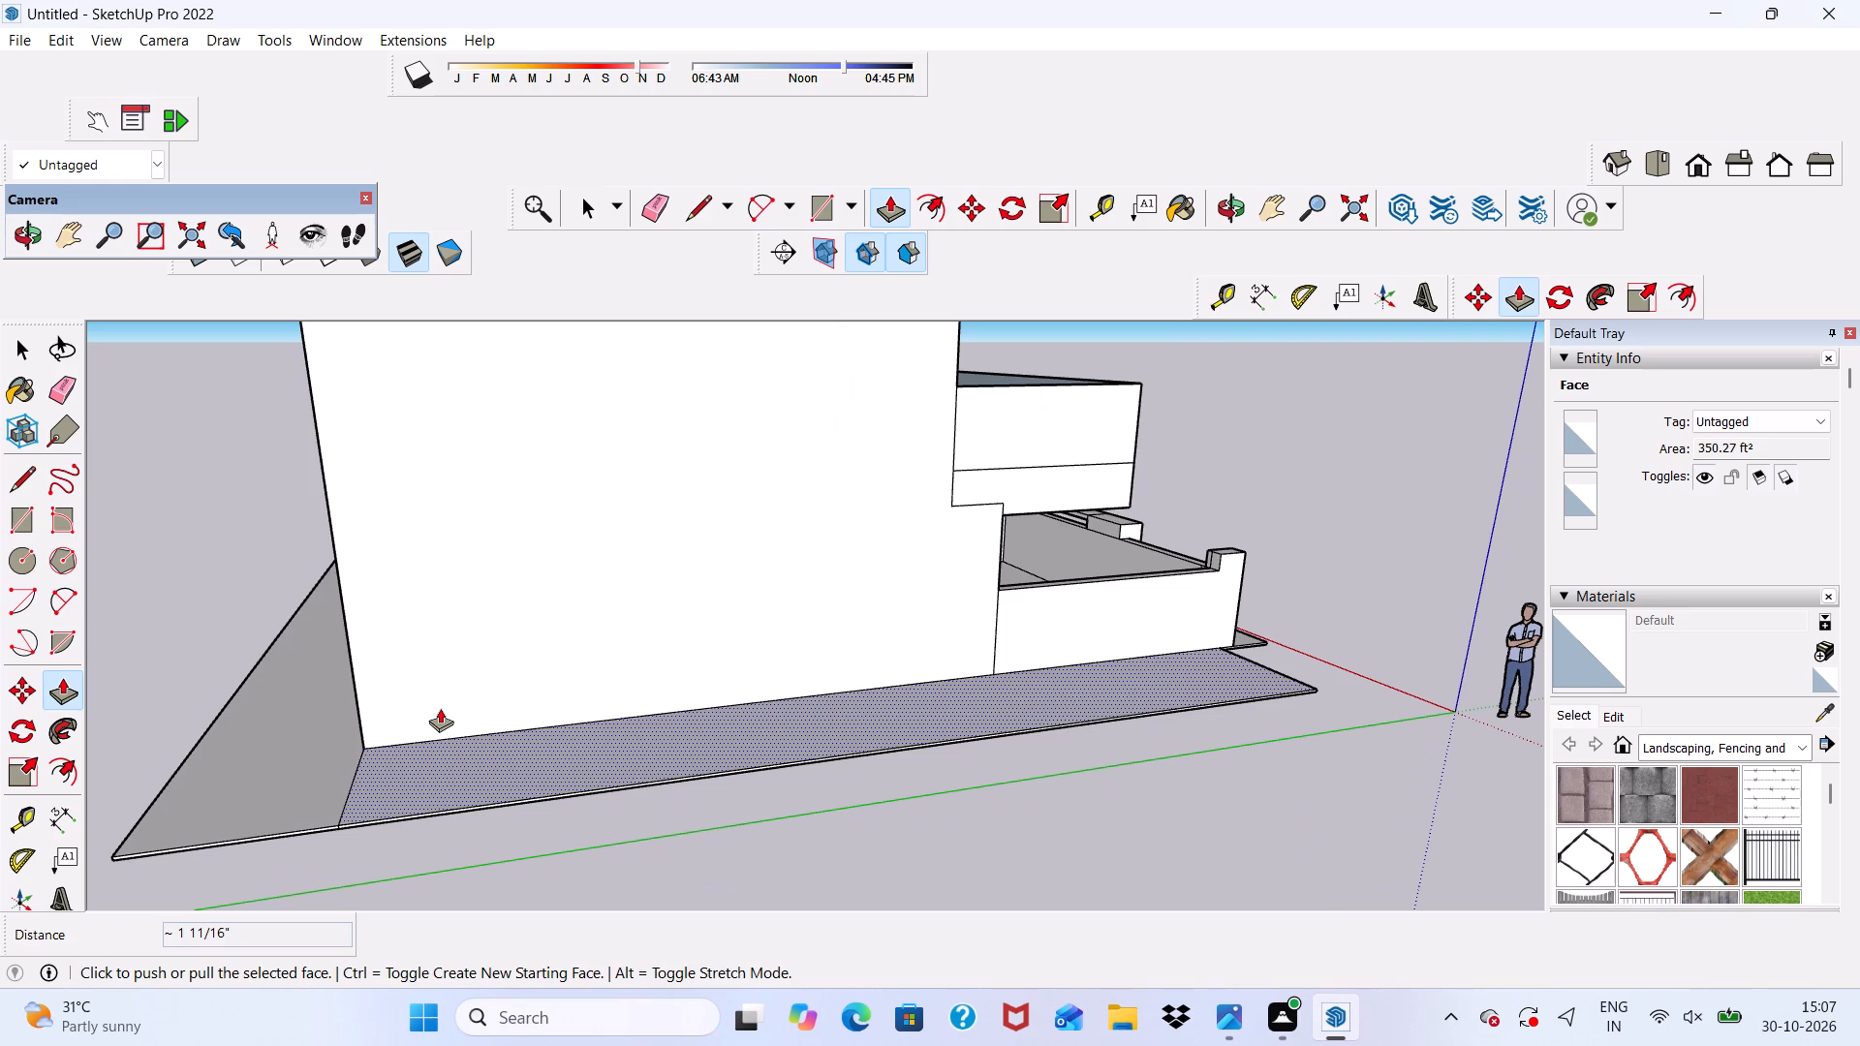
click(661, 212)
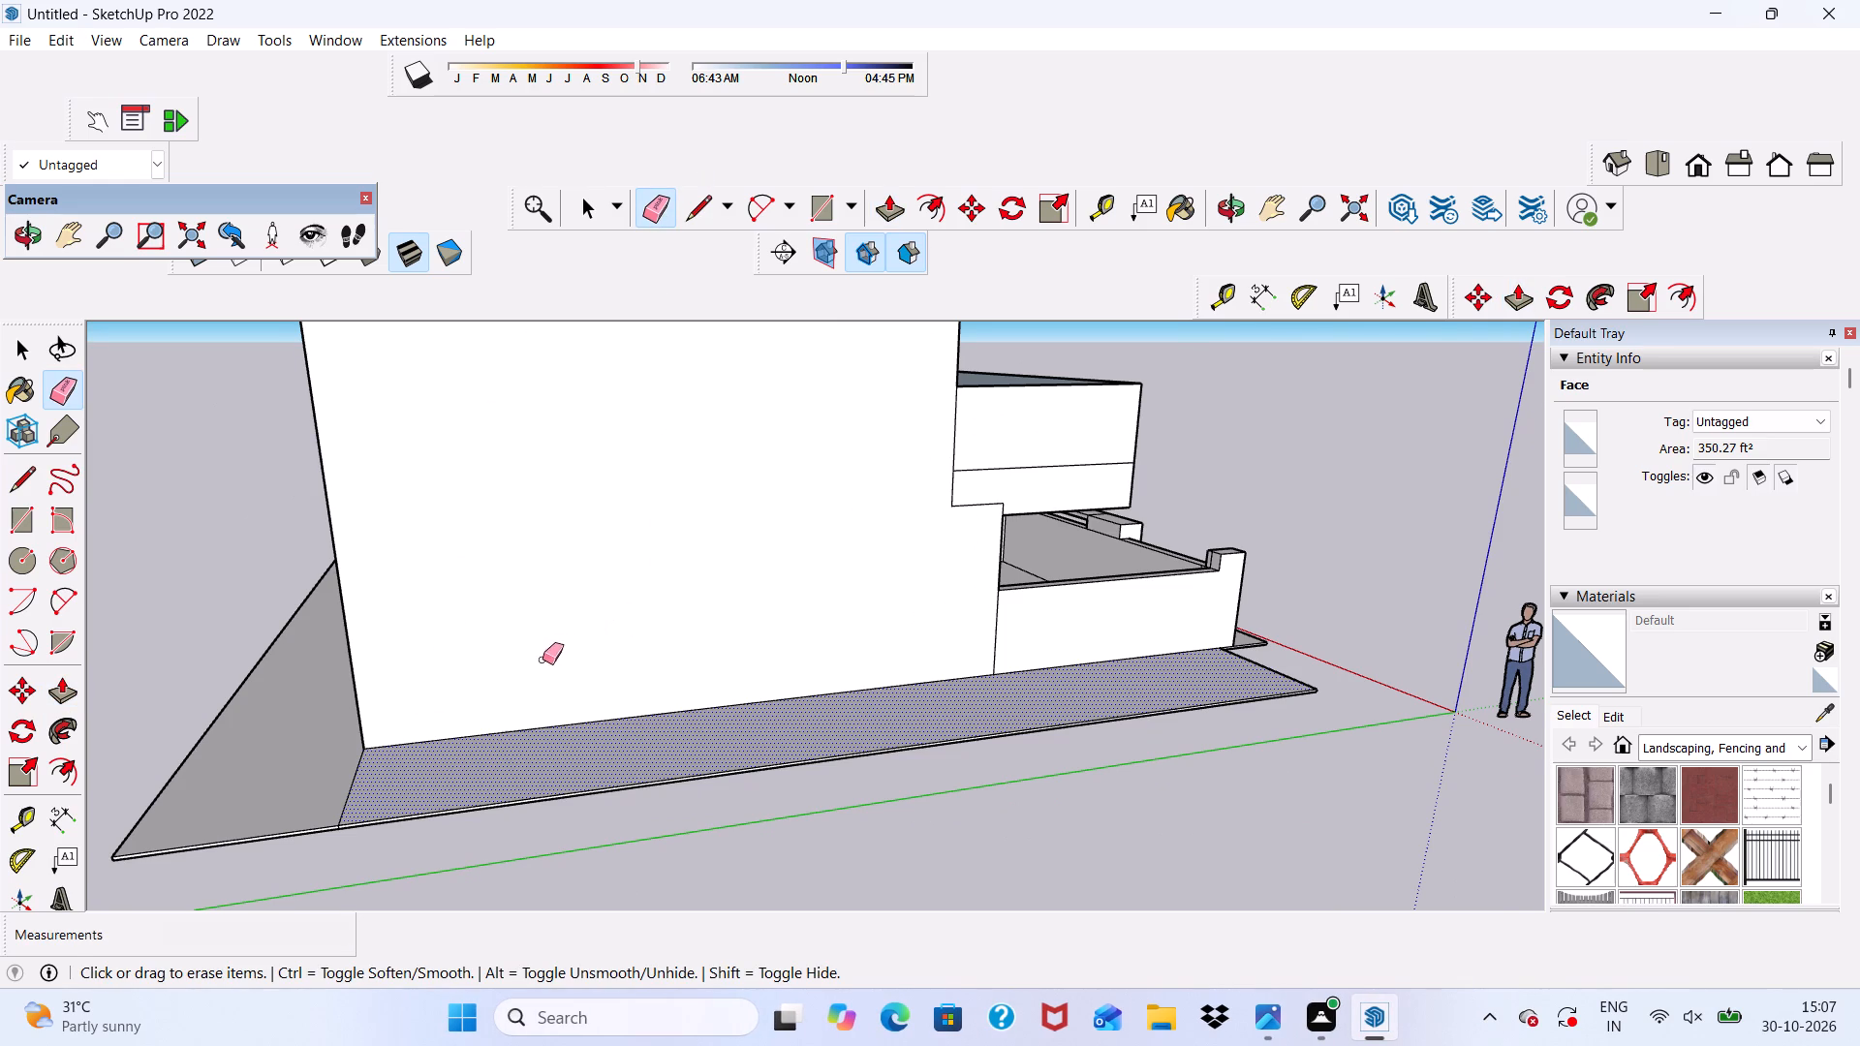
scroll(508, 675, up, 1)
drag(312, 805, 355, 807)
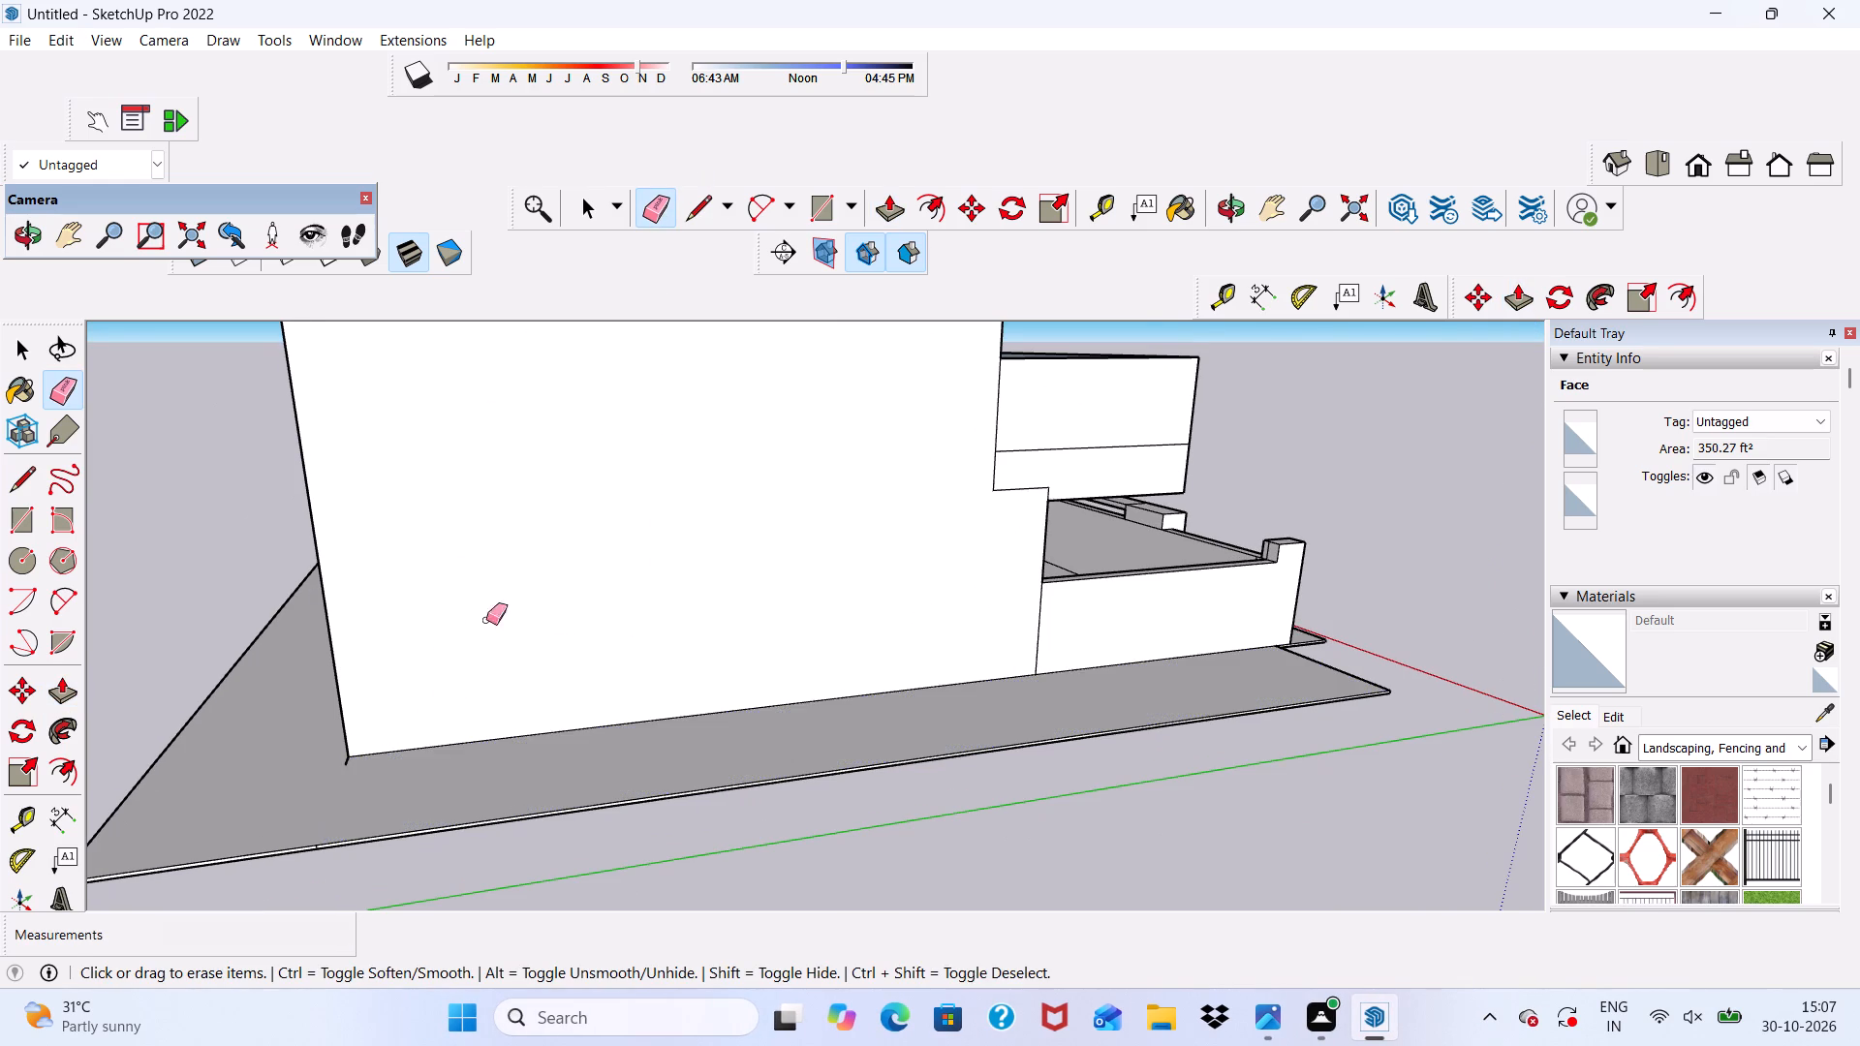
Erase the short vertical seam line on the slab's outer edge face near the rear corner.
scroll(486, 620, down, 6)
scroll(384, 772, up, 6)
scroll(516, 707, up, 2)
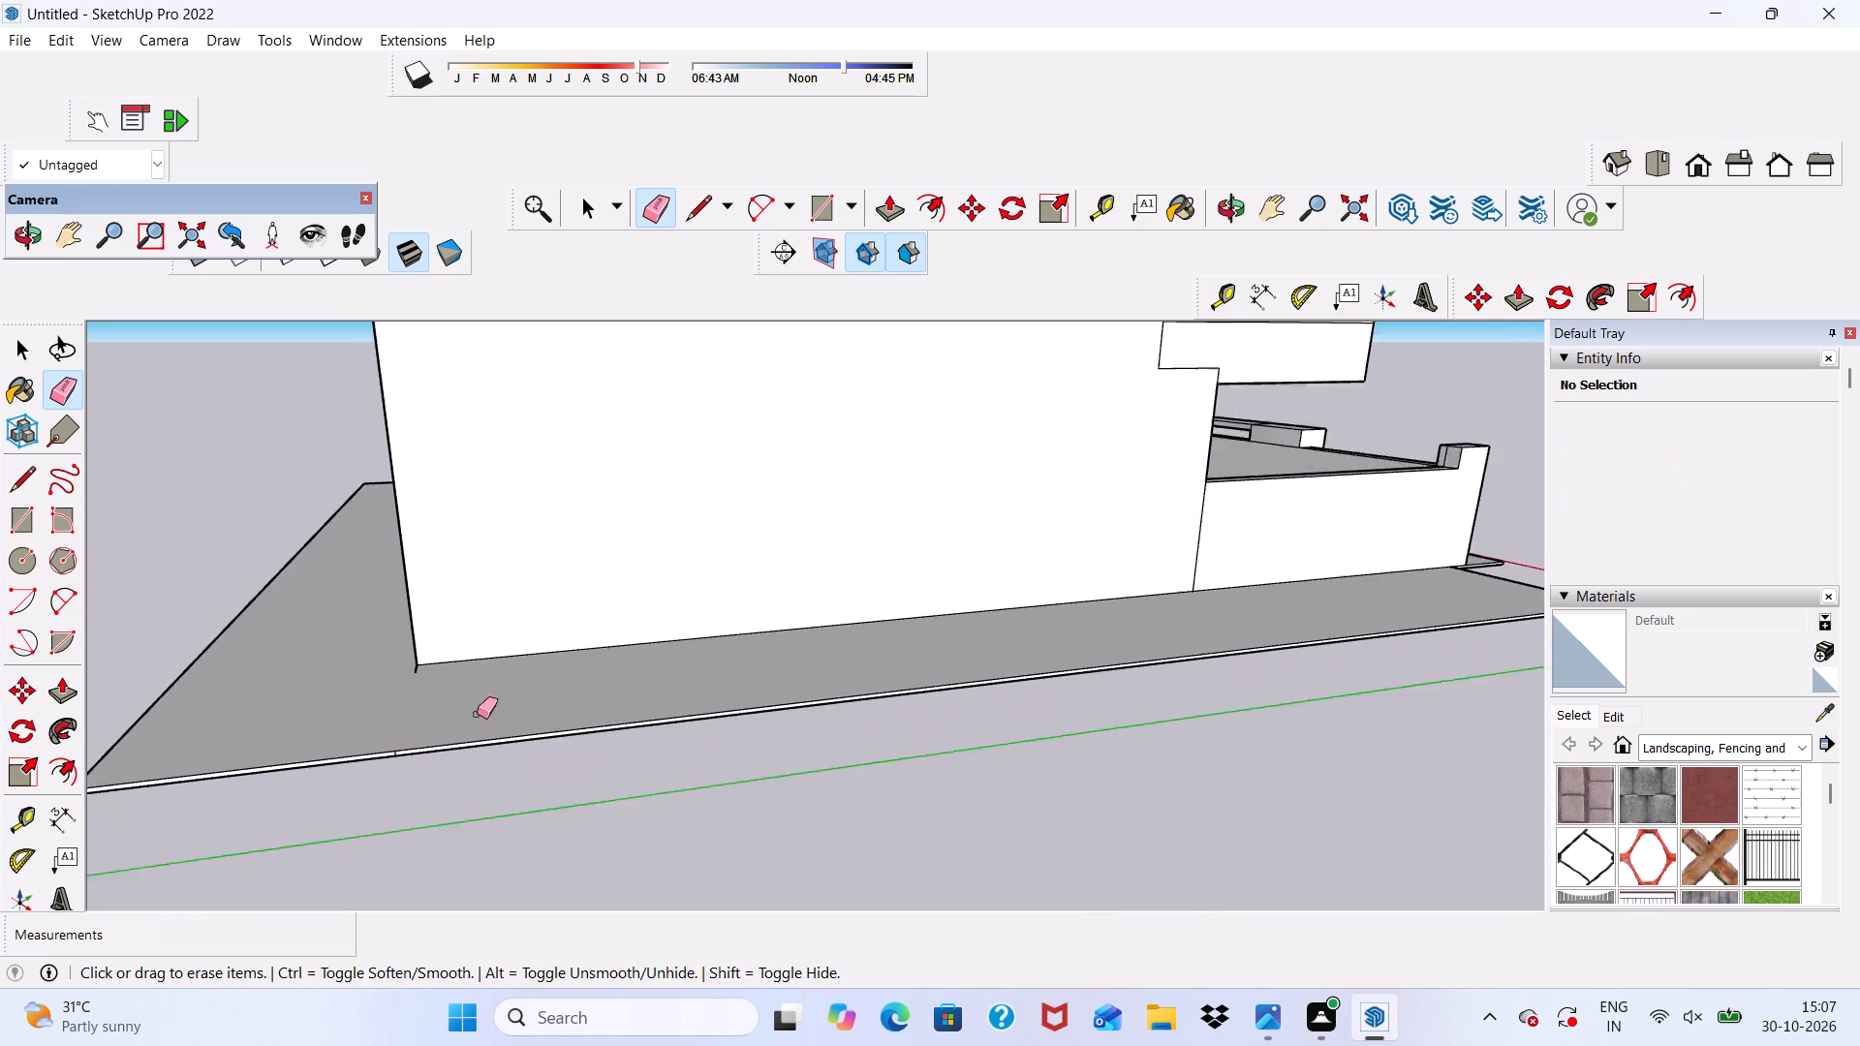
scroll(477, 714, up, 20)
scroll(477, 714, up, 3)
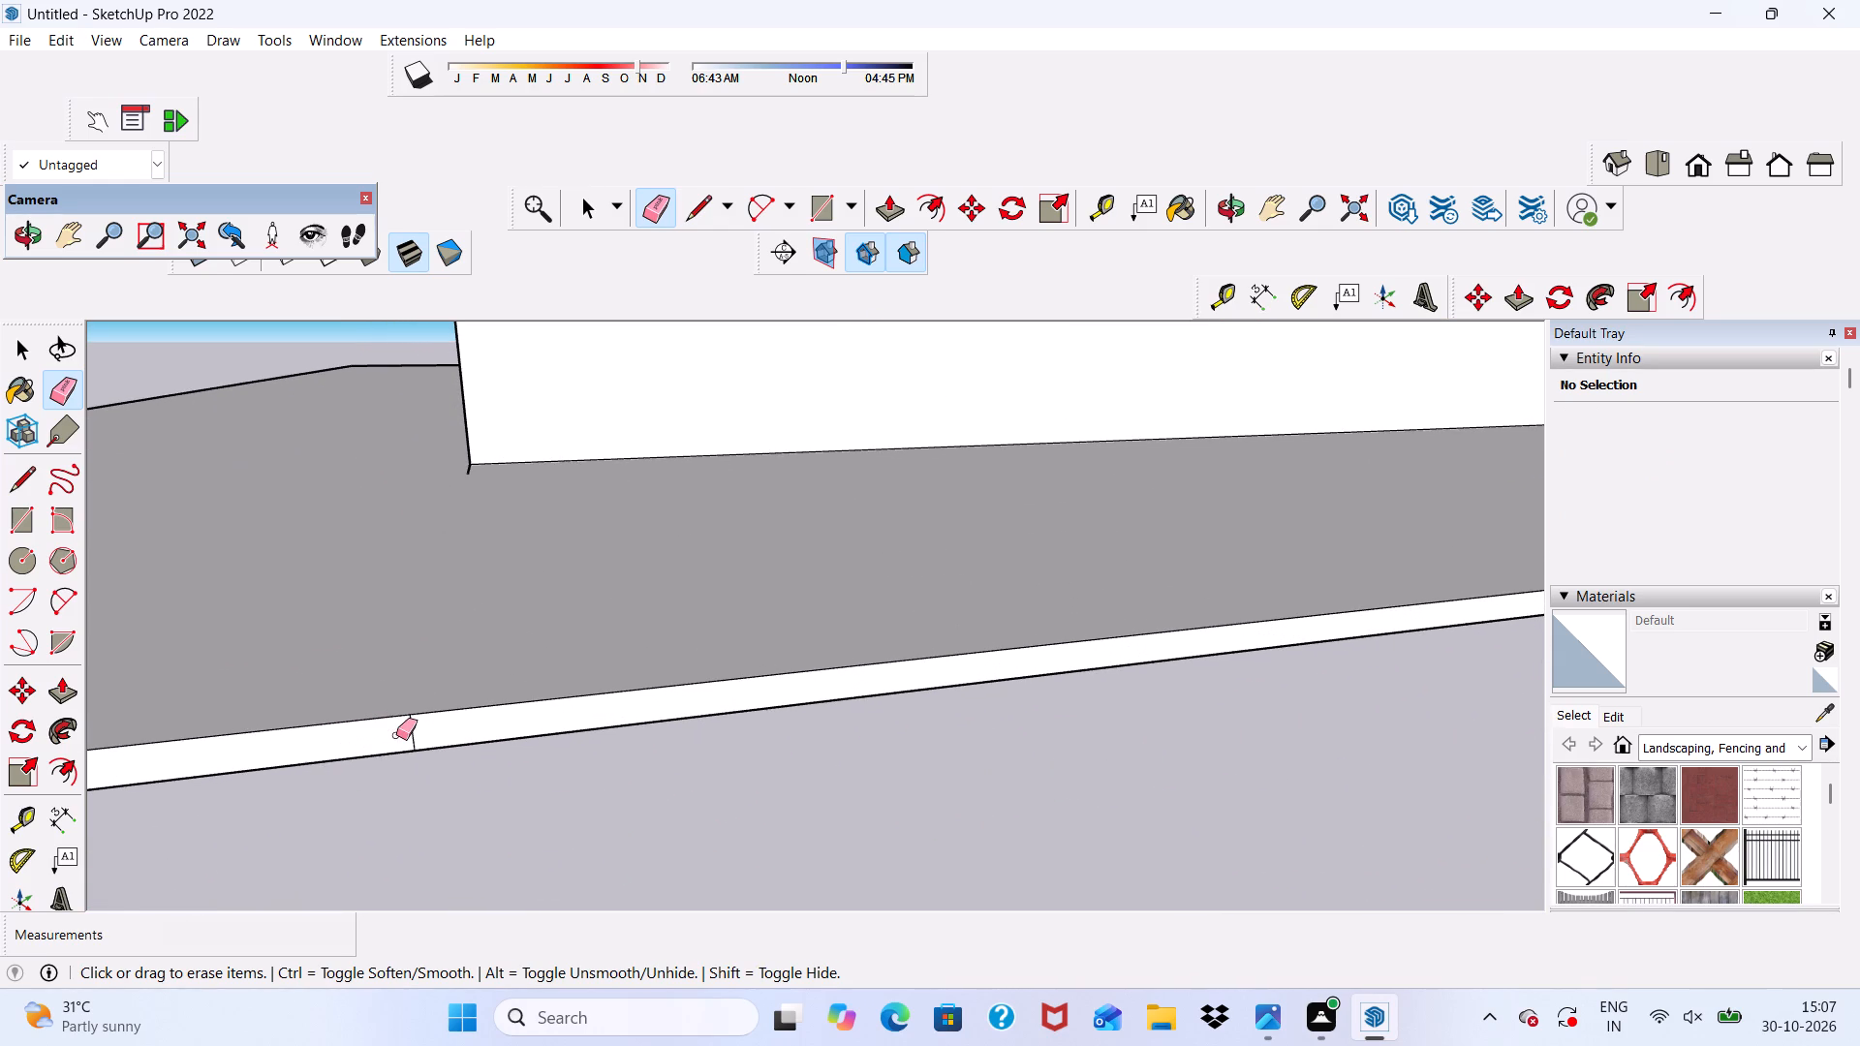
drag(396, 735, 428, 736)
scroll(468, 478, up, 3)
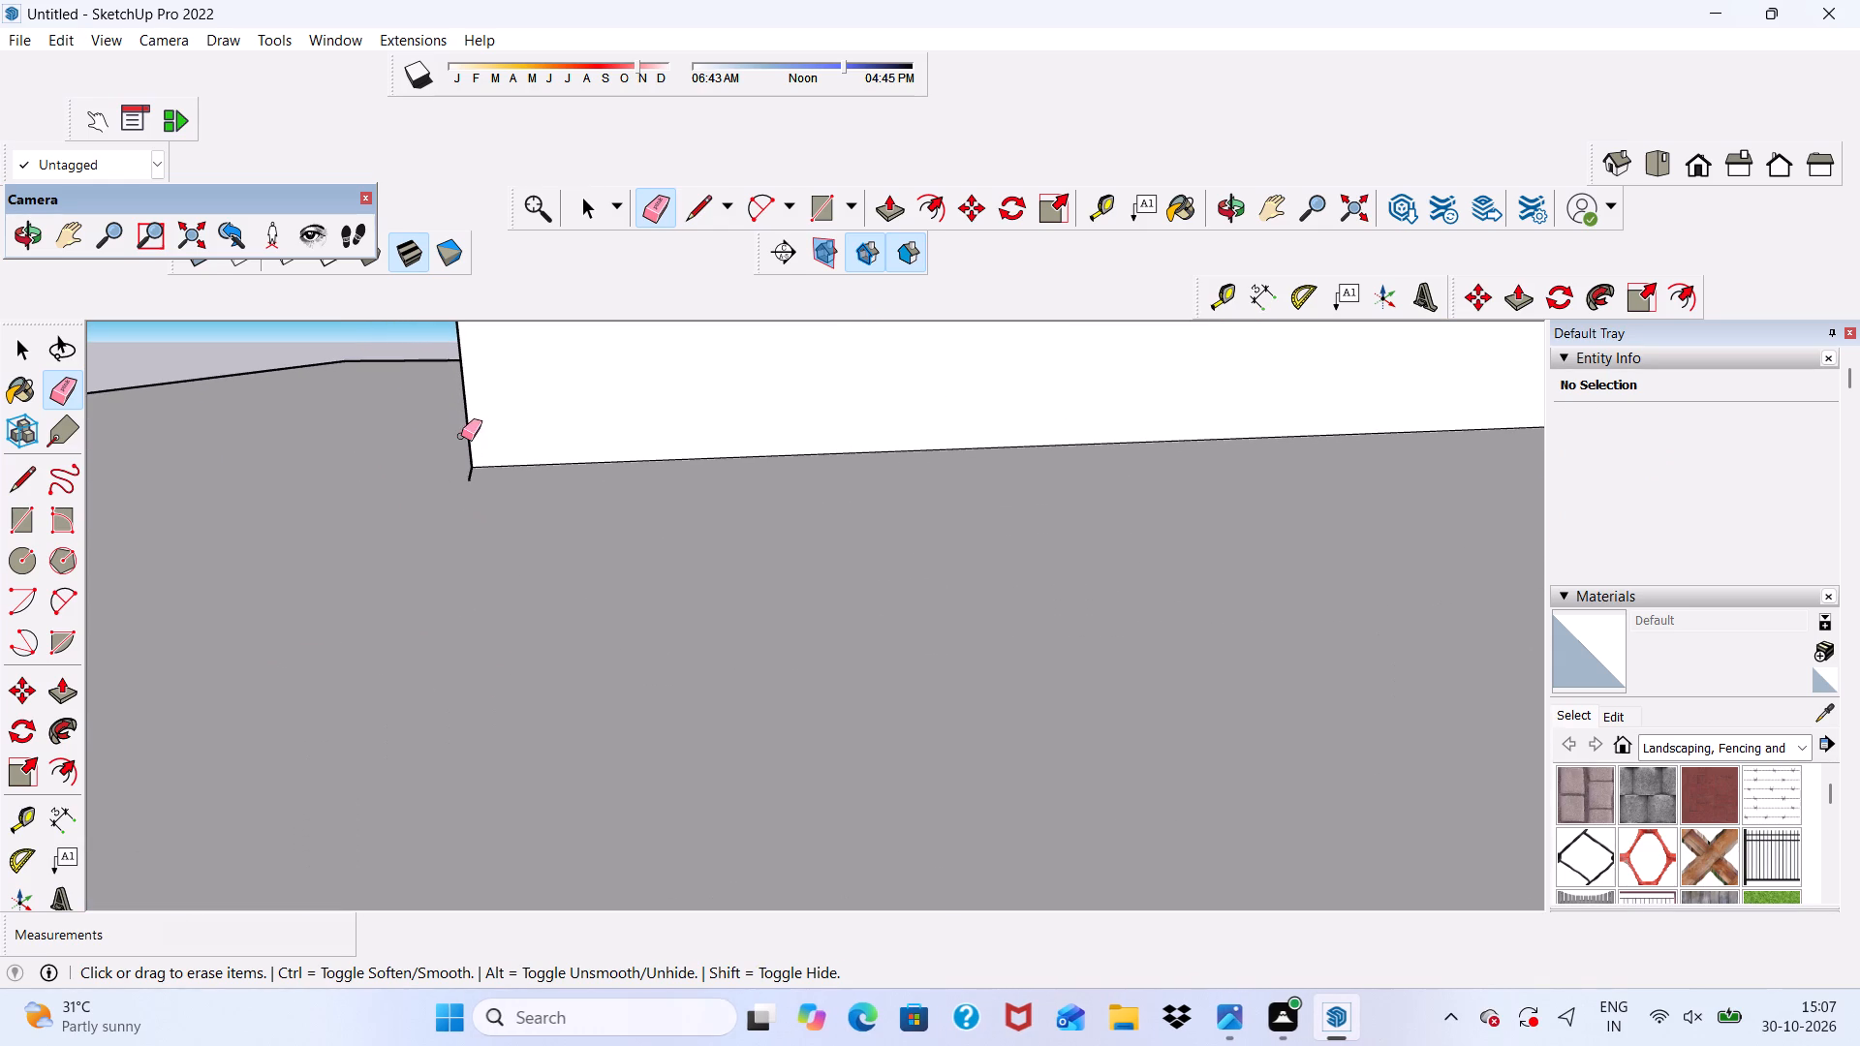
Erase the leftover short edge on the raised slab at the bottom of the house wall's rear corner.
click(472, 471)
Push/Pull the side strip's large underside face about 5/16".
scroll(470, 485, down, 5)
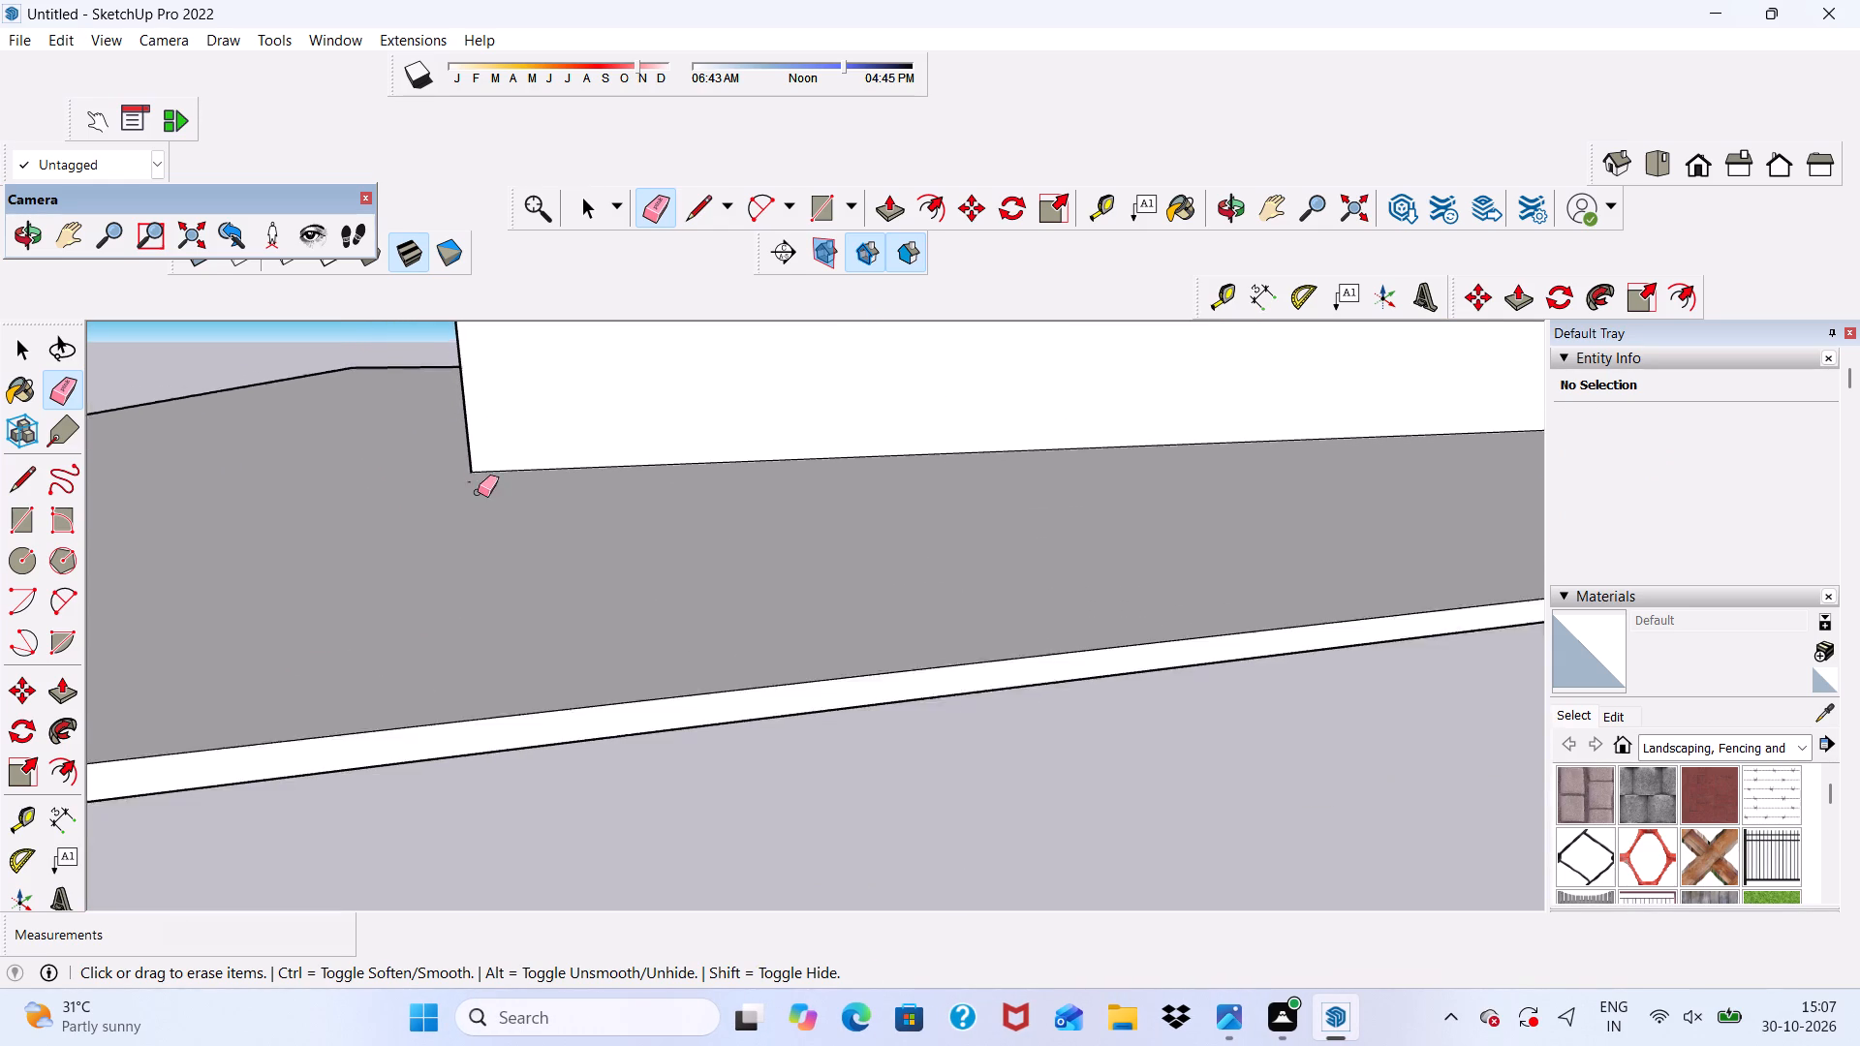
scroll(478, 492, down, 7)
middle_drag(521, 563, 553, 305)
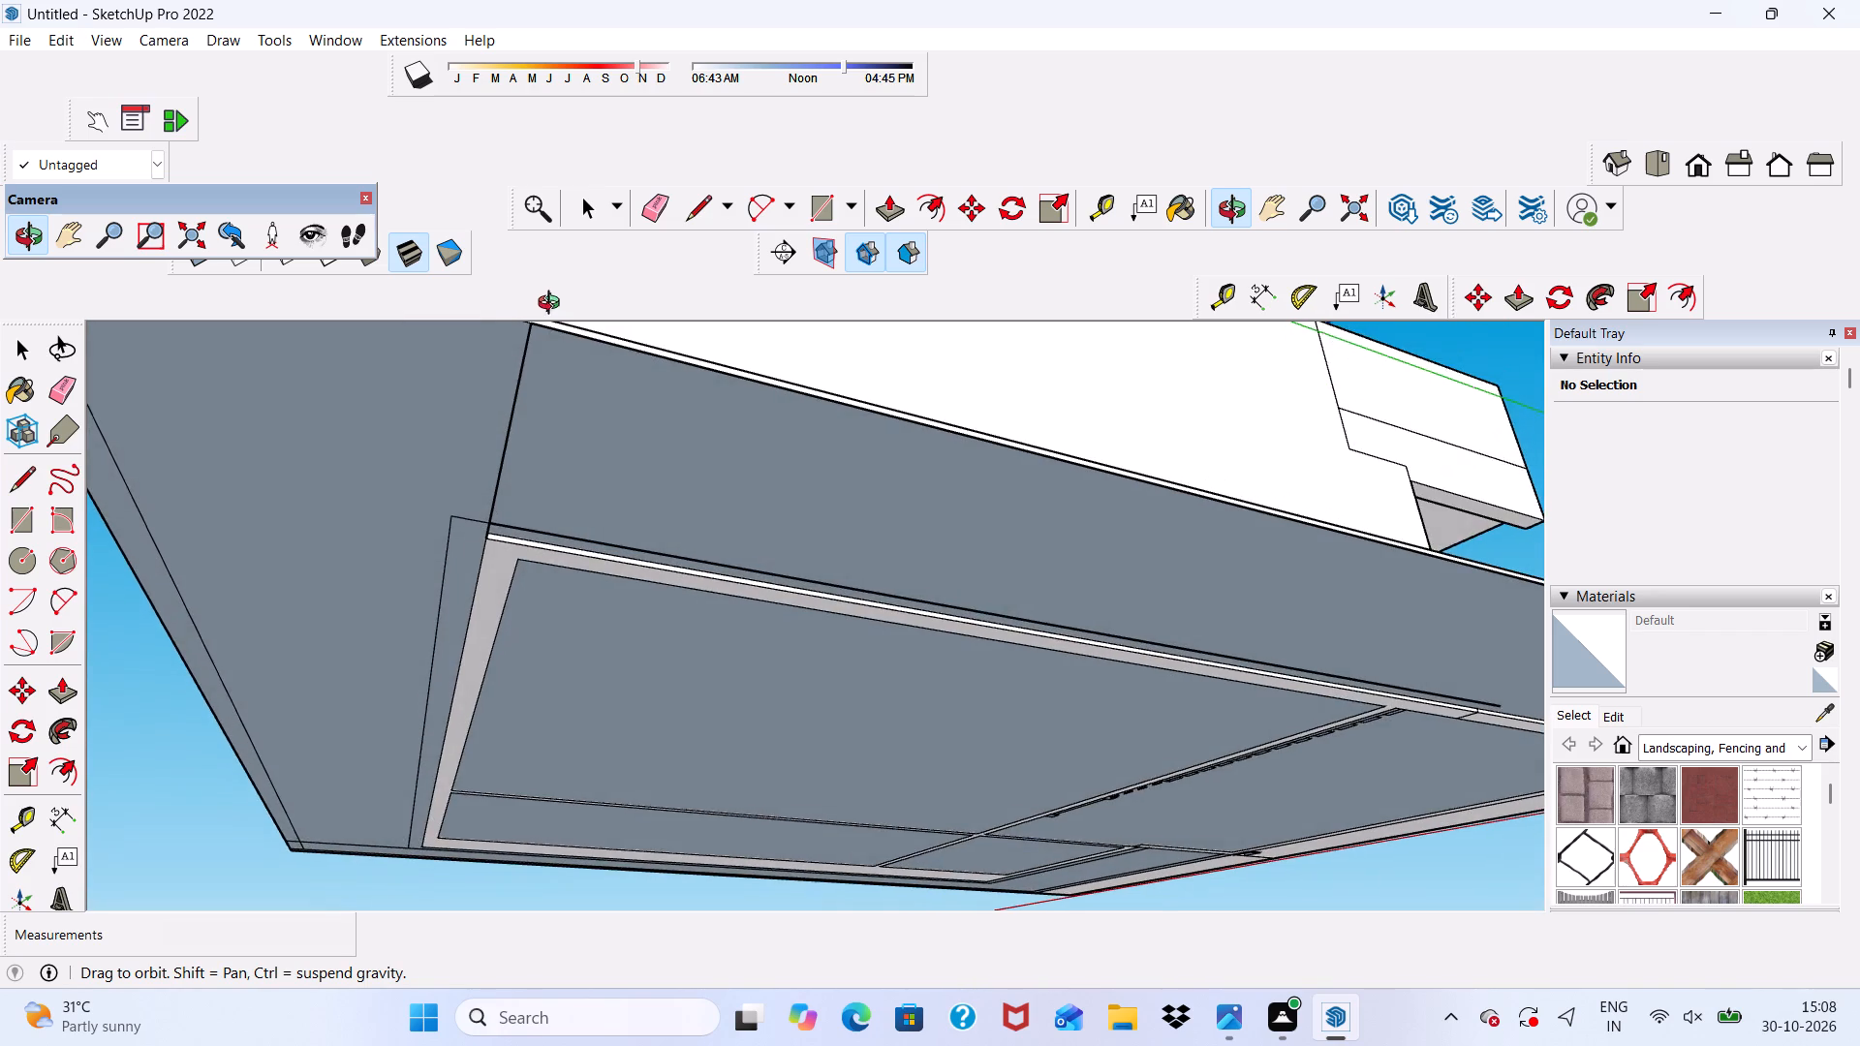
middle_drag(553, 305, 553, 363)
scroll(553, 363, up, 4)
key(space)
scroll(547, 452, down, 1)
middle_drag(546, 474, 551, 400)
scroll(551, 400, up, 9)
click(551, 406)
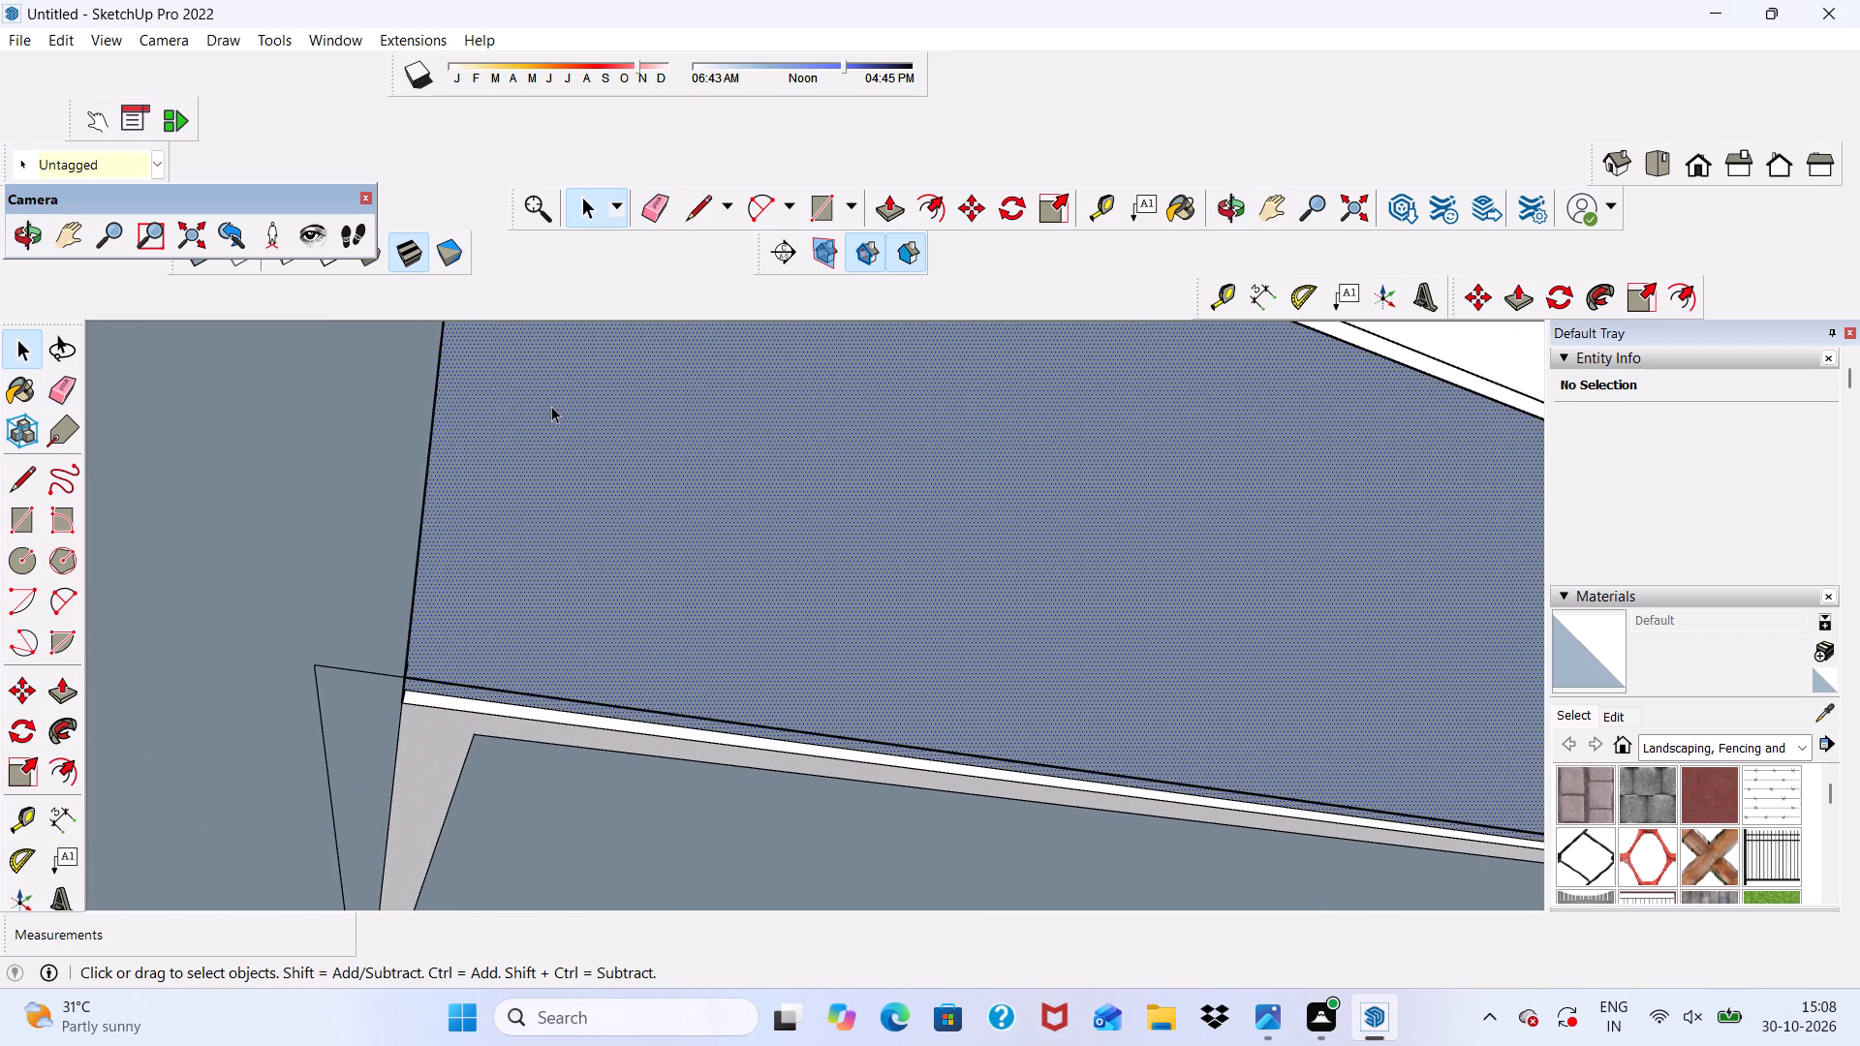
scroll(546, 411, down, 5)
click(891, 209)
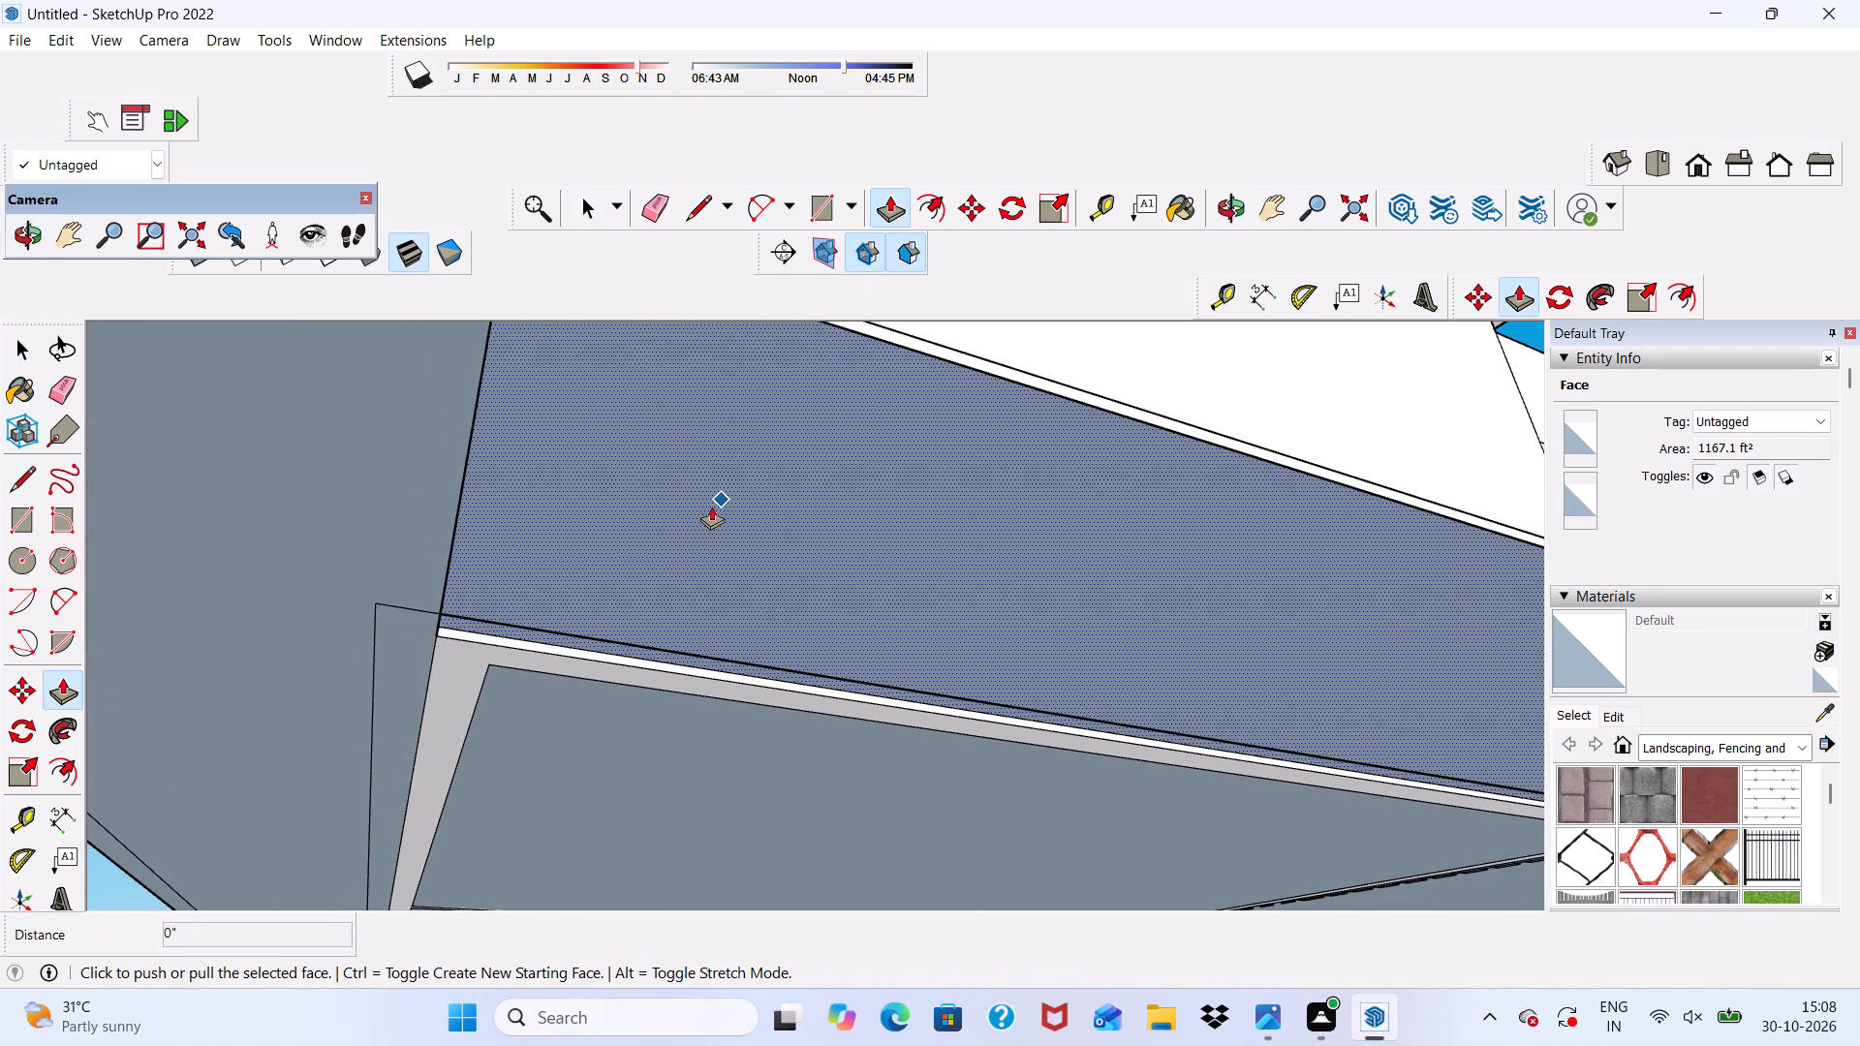
click(652, 557)
click(634, 553)
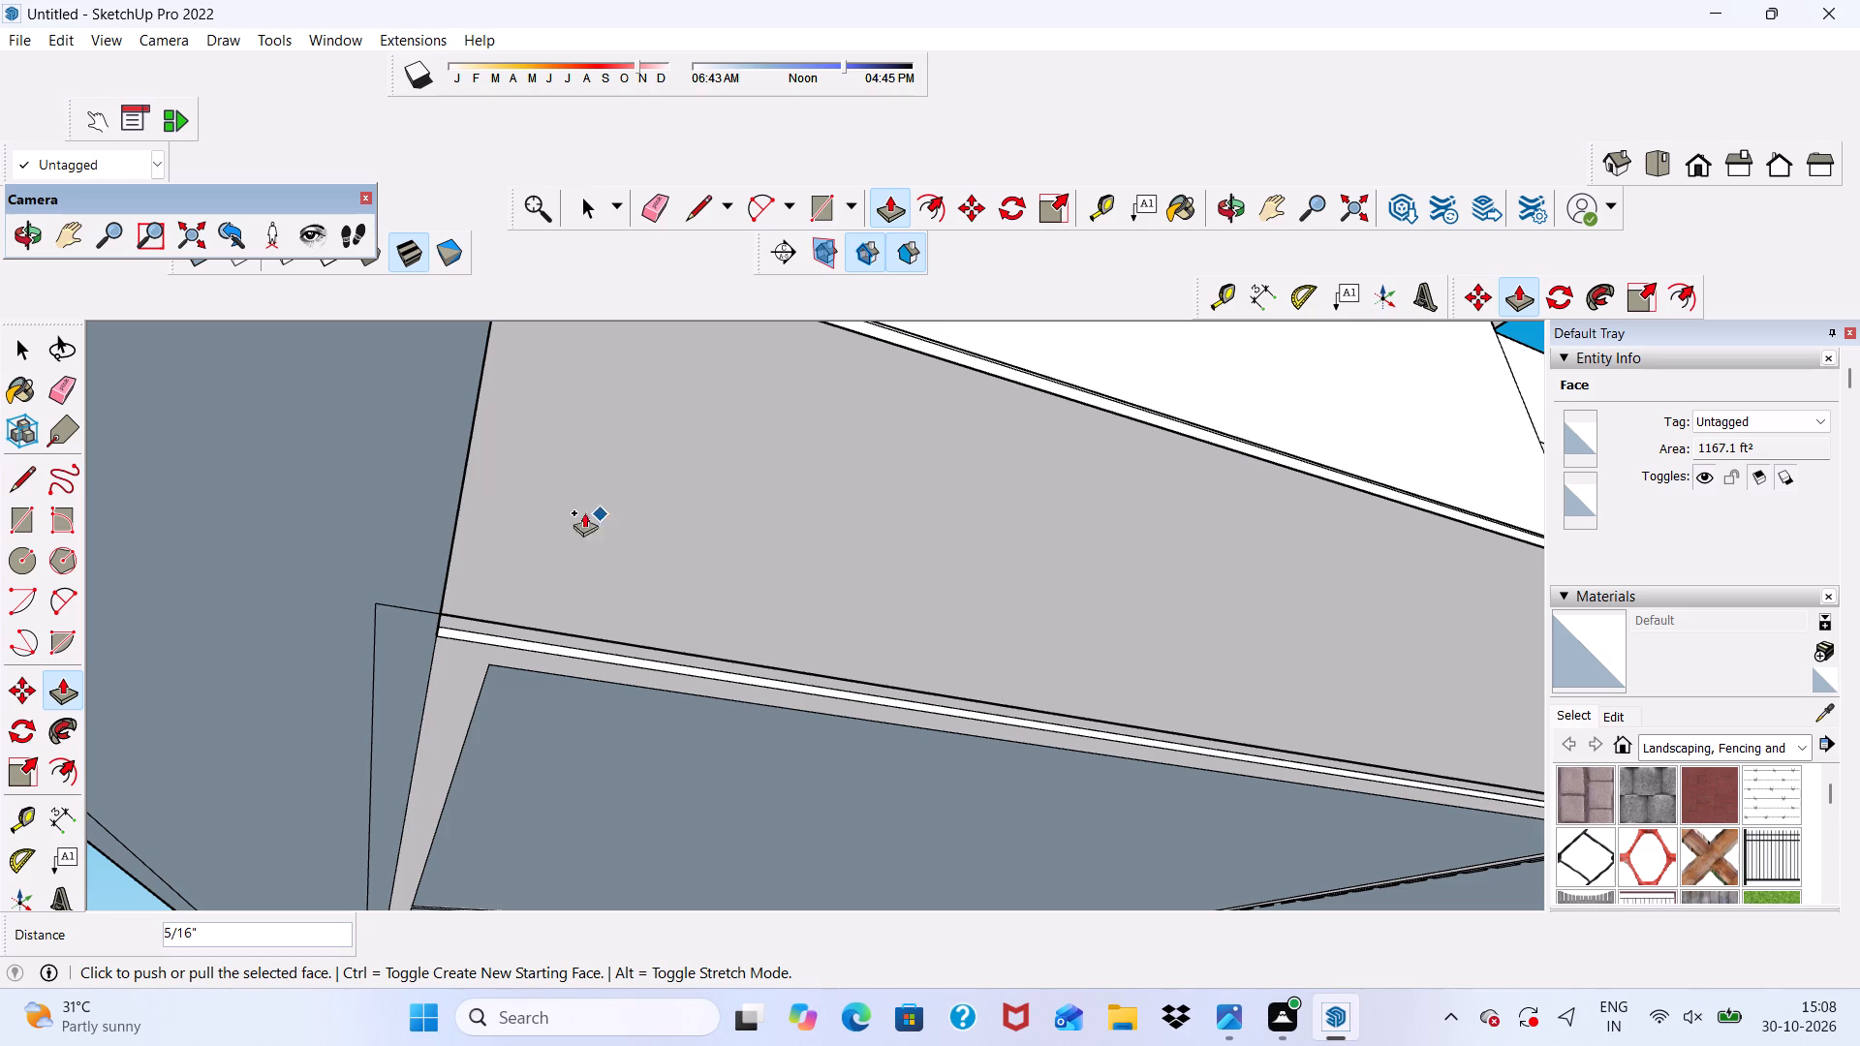
Push/Pull the rear slab's wide underside face about 1 11/16" to match the adjoining side strip.
key(space)
click(387, 539)
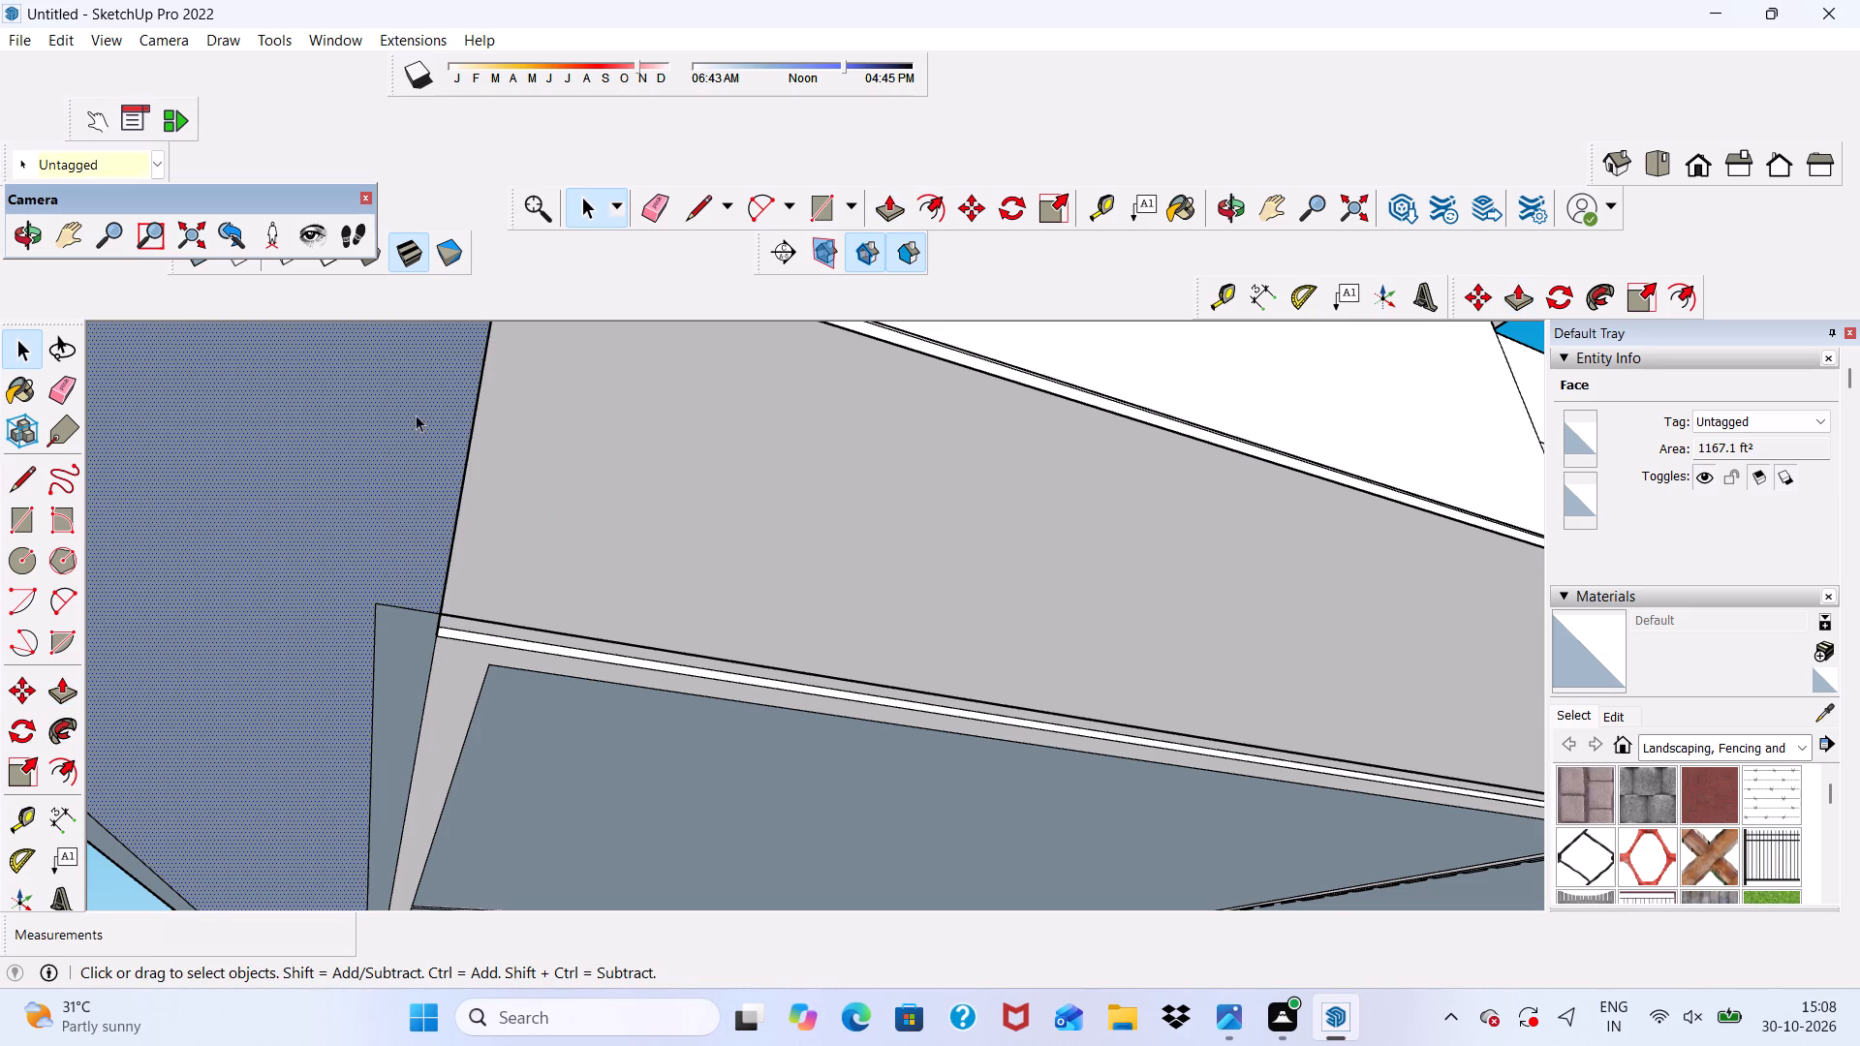
click(890, 210)
click(325, 514)
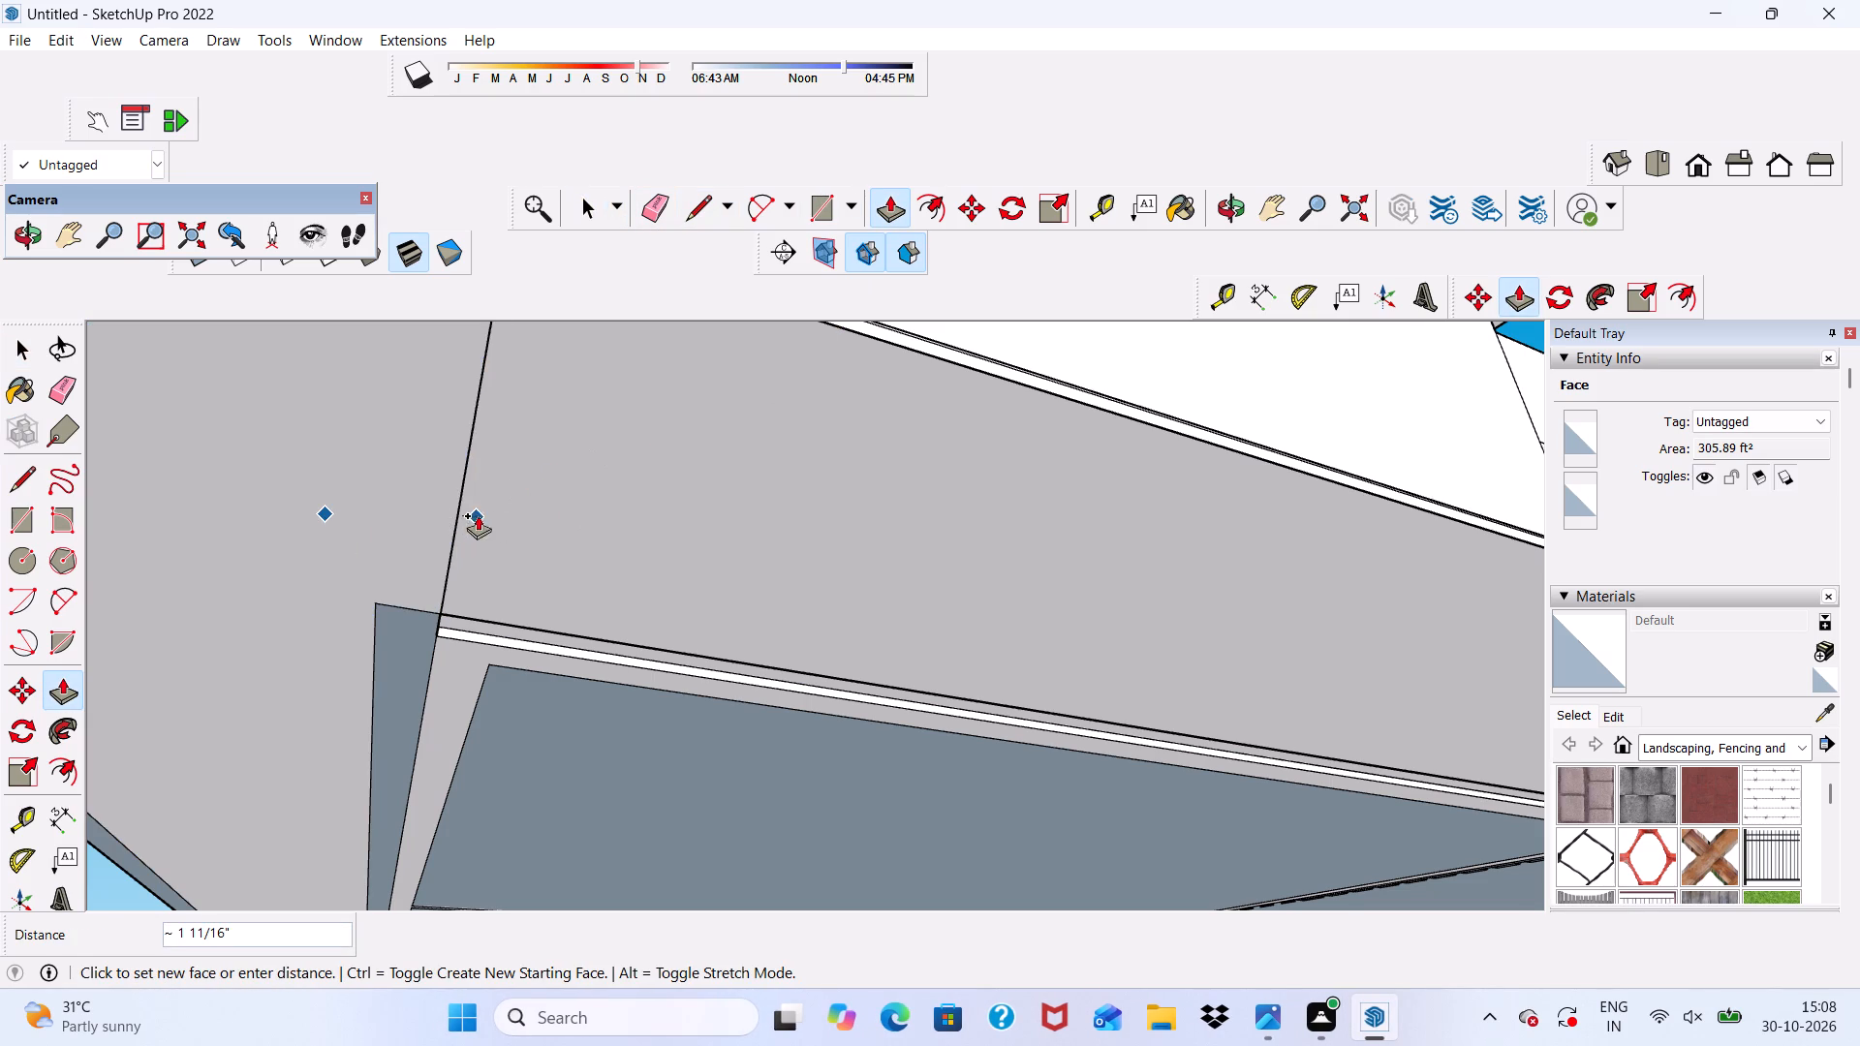
click(478, 515)
Push/Pull the underside face of the narrow border along the rear slab's outer edge about 1/16" to match its neighbour.
scroll(480, 465, down, 12)
middle_drag(640, 557, 710, 620)
scroll(420, 549, up, 6)
click(408, 518)
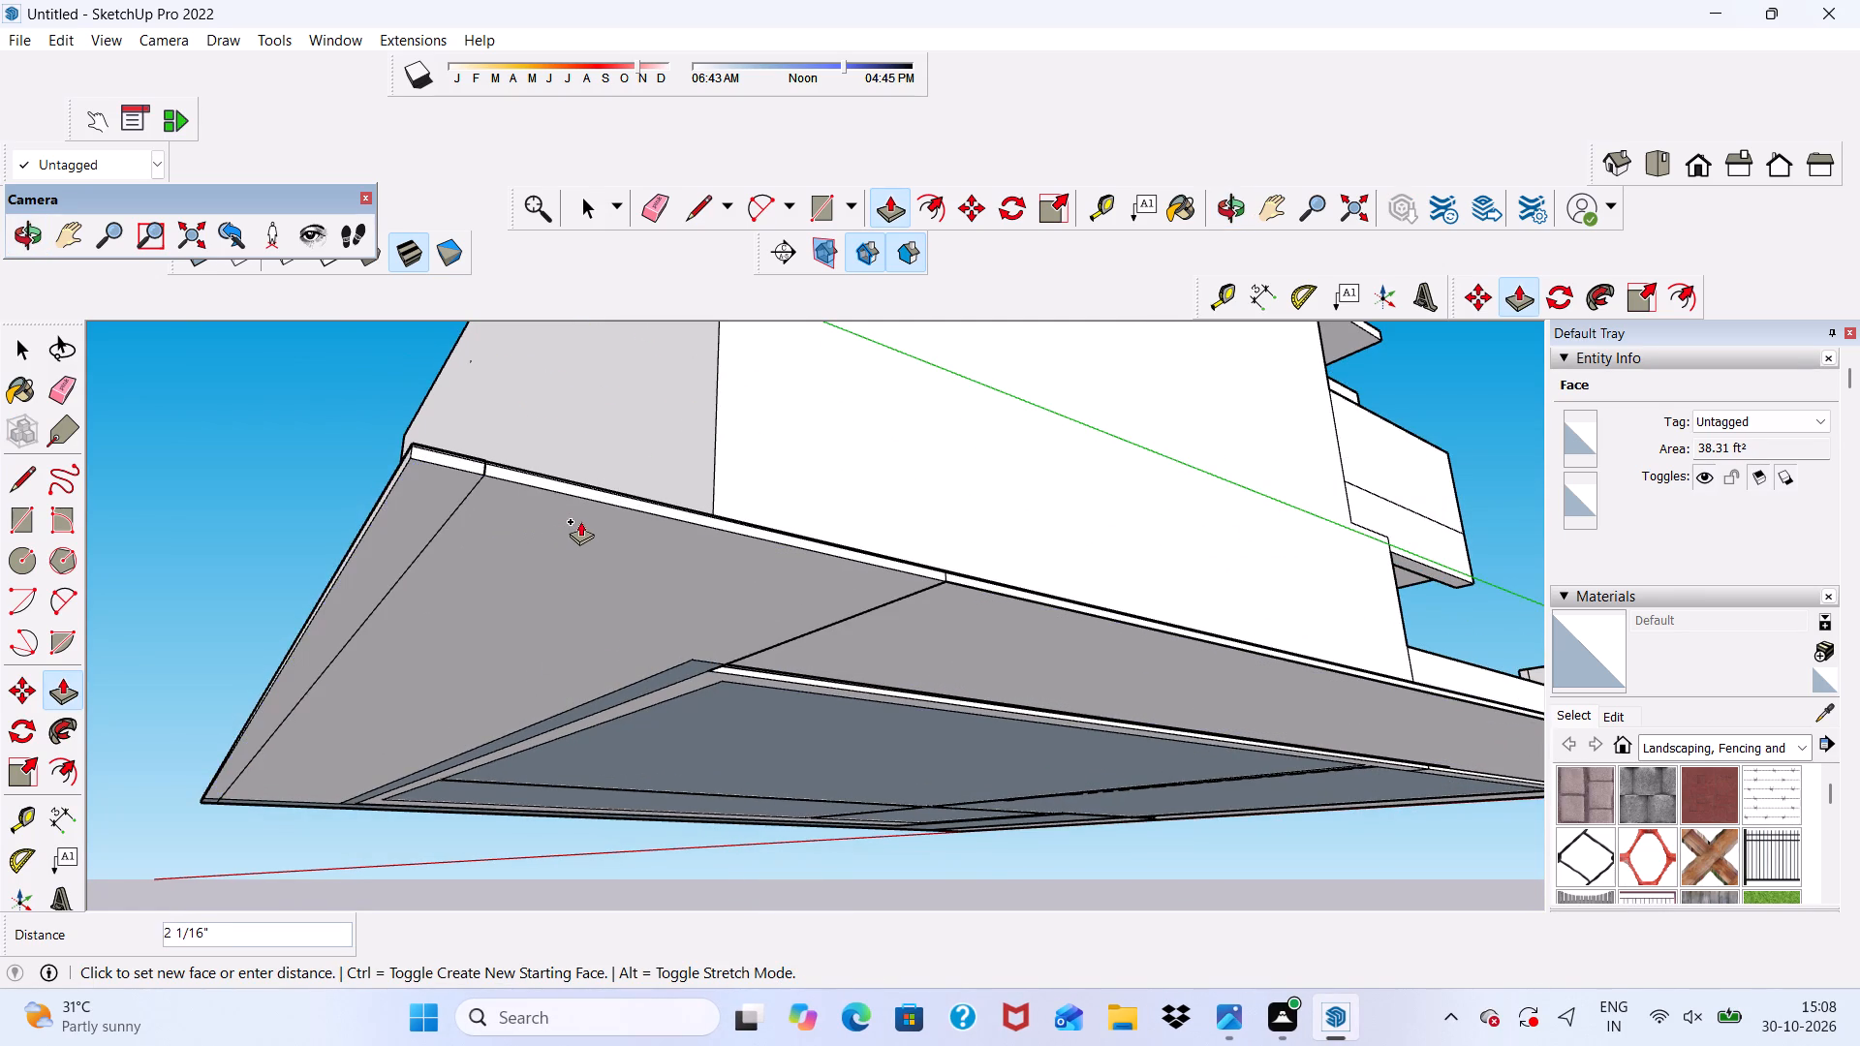
scroll(584, 507, up, 4)
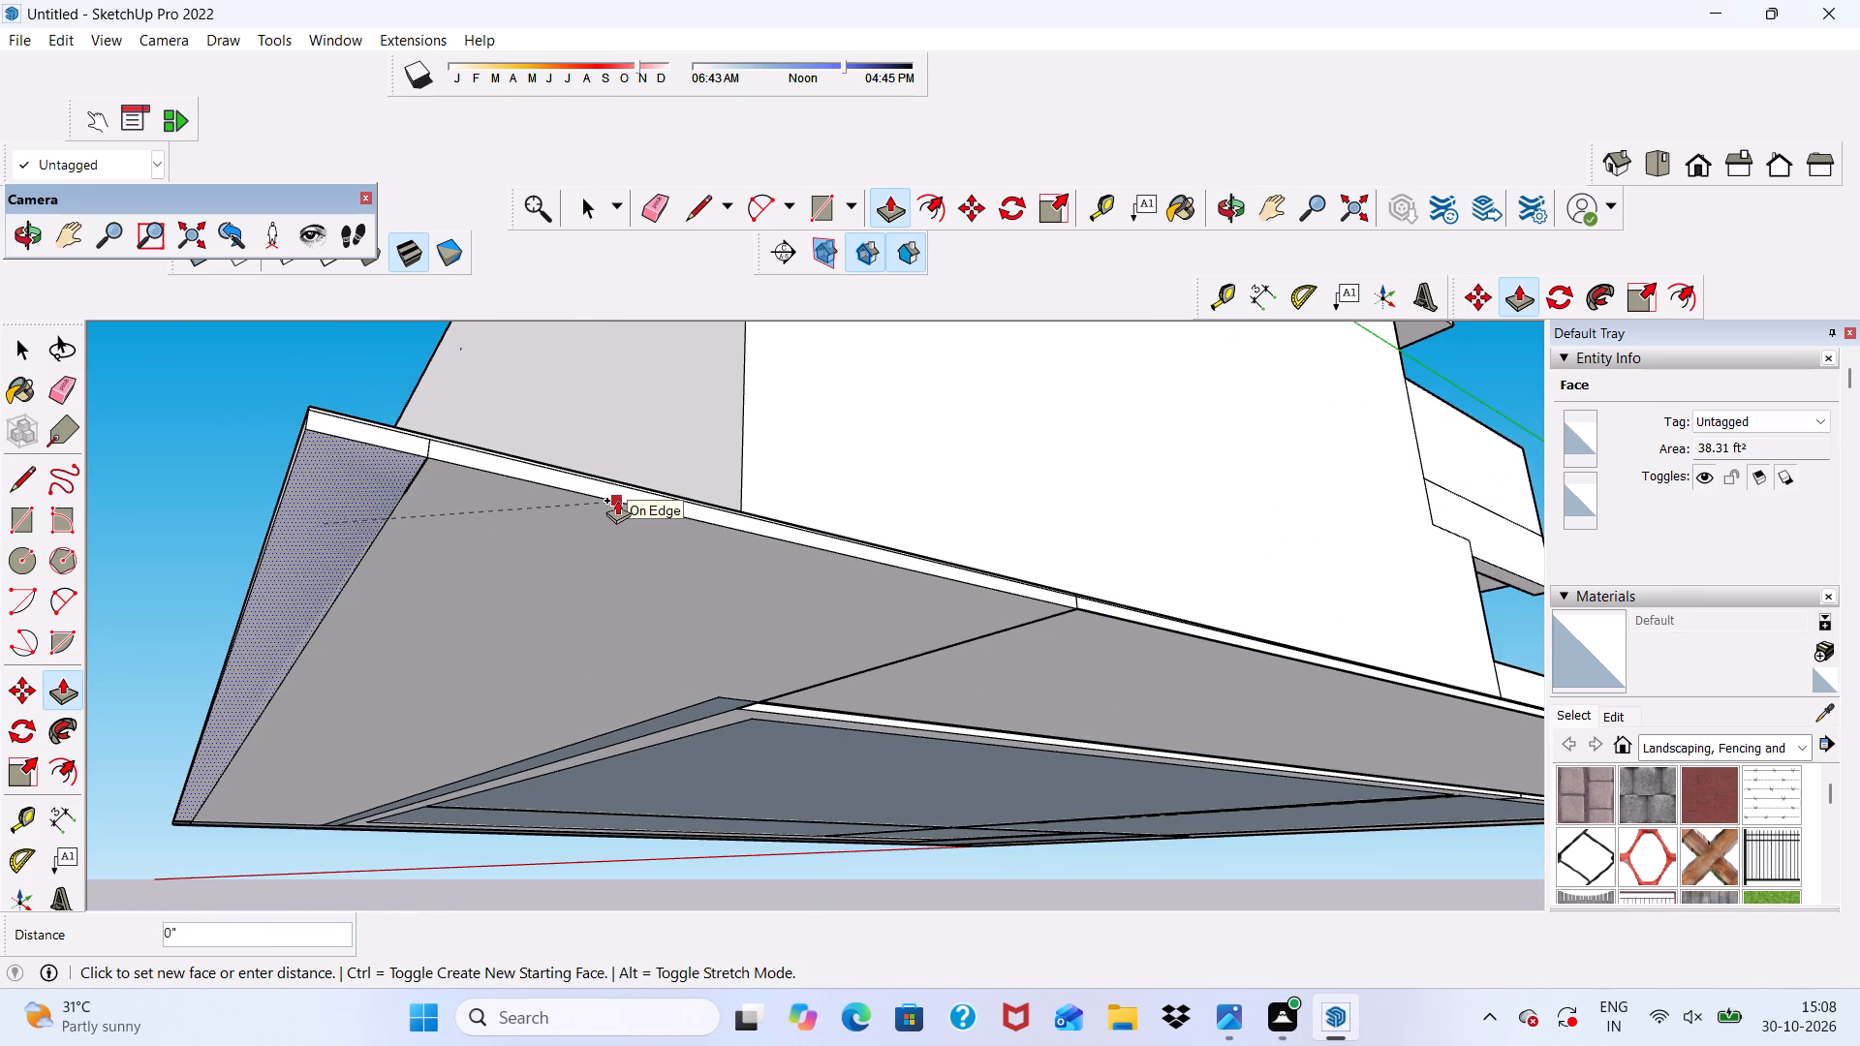
scroll(617, 500, up, 3)
click(617, 500)
scroll(618, 484, down, 4)
scroll(381, 518, up, 2)
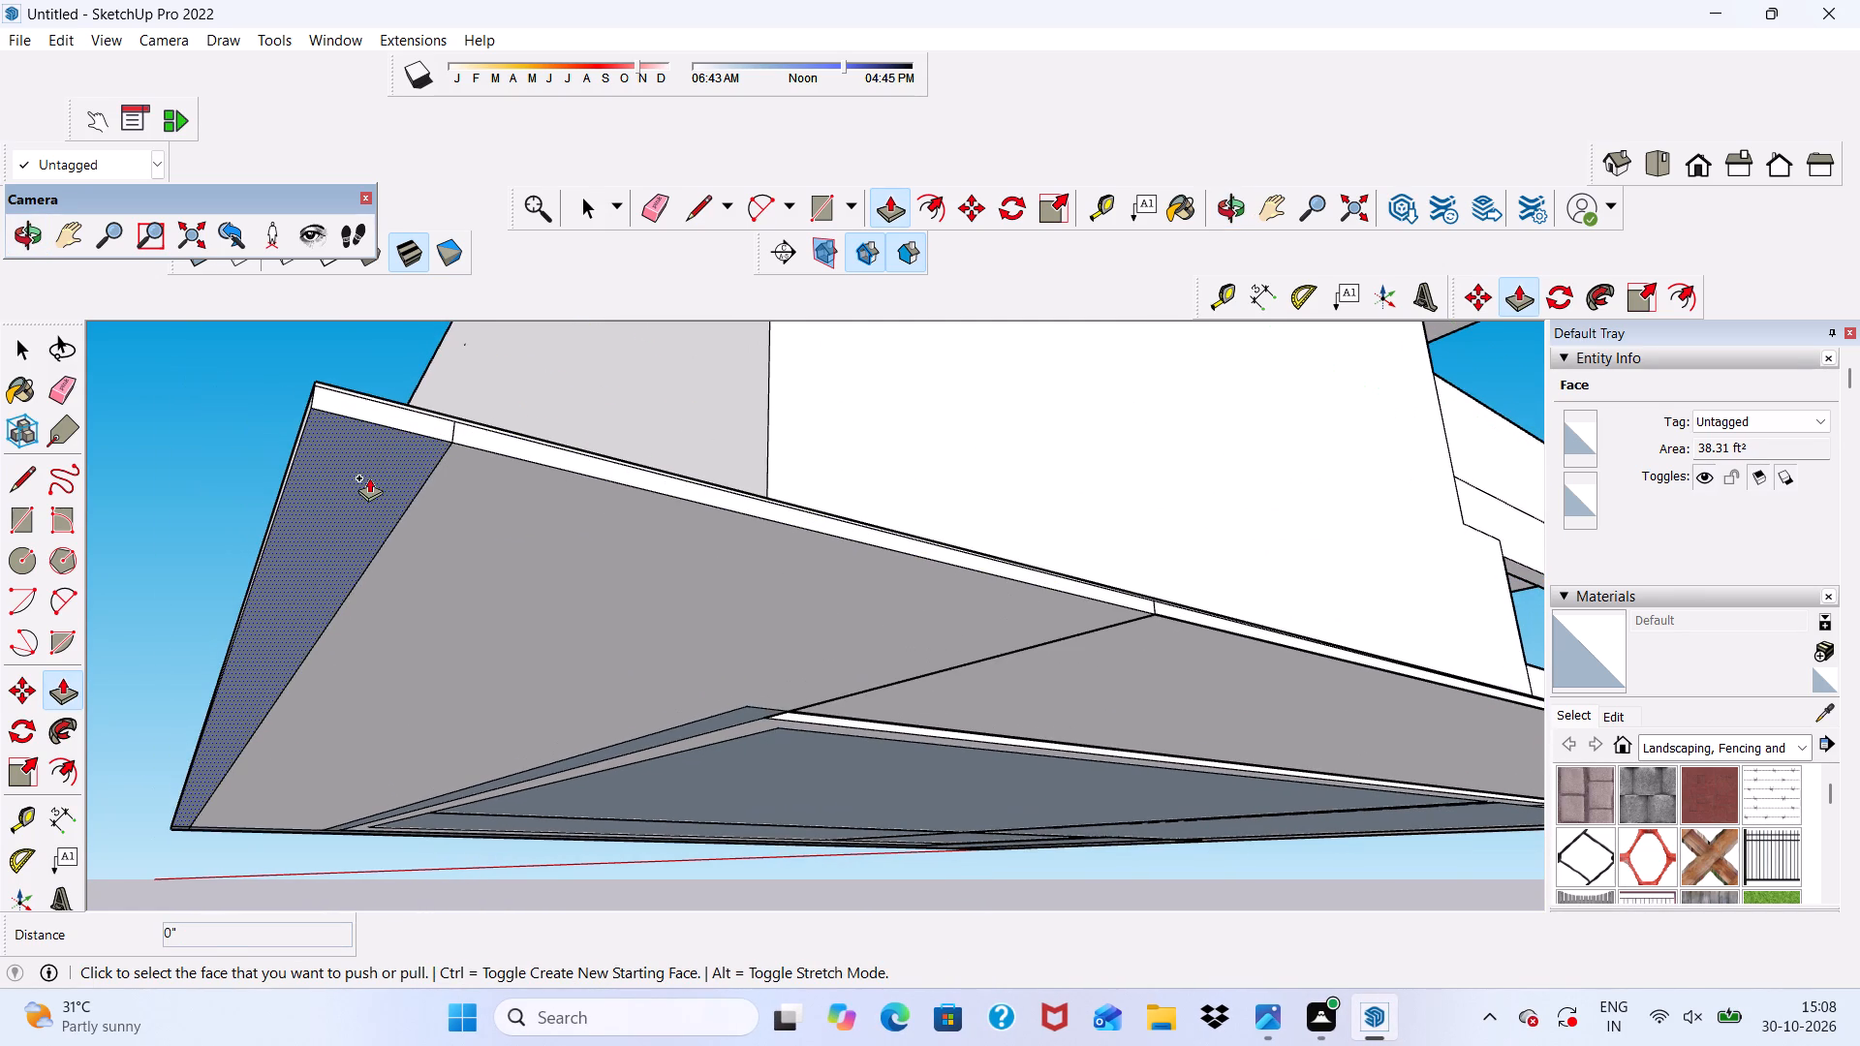
click(369, 477)
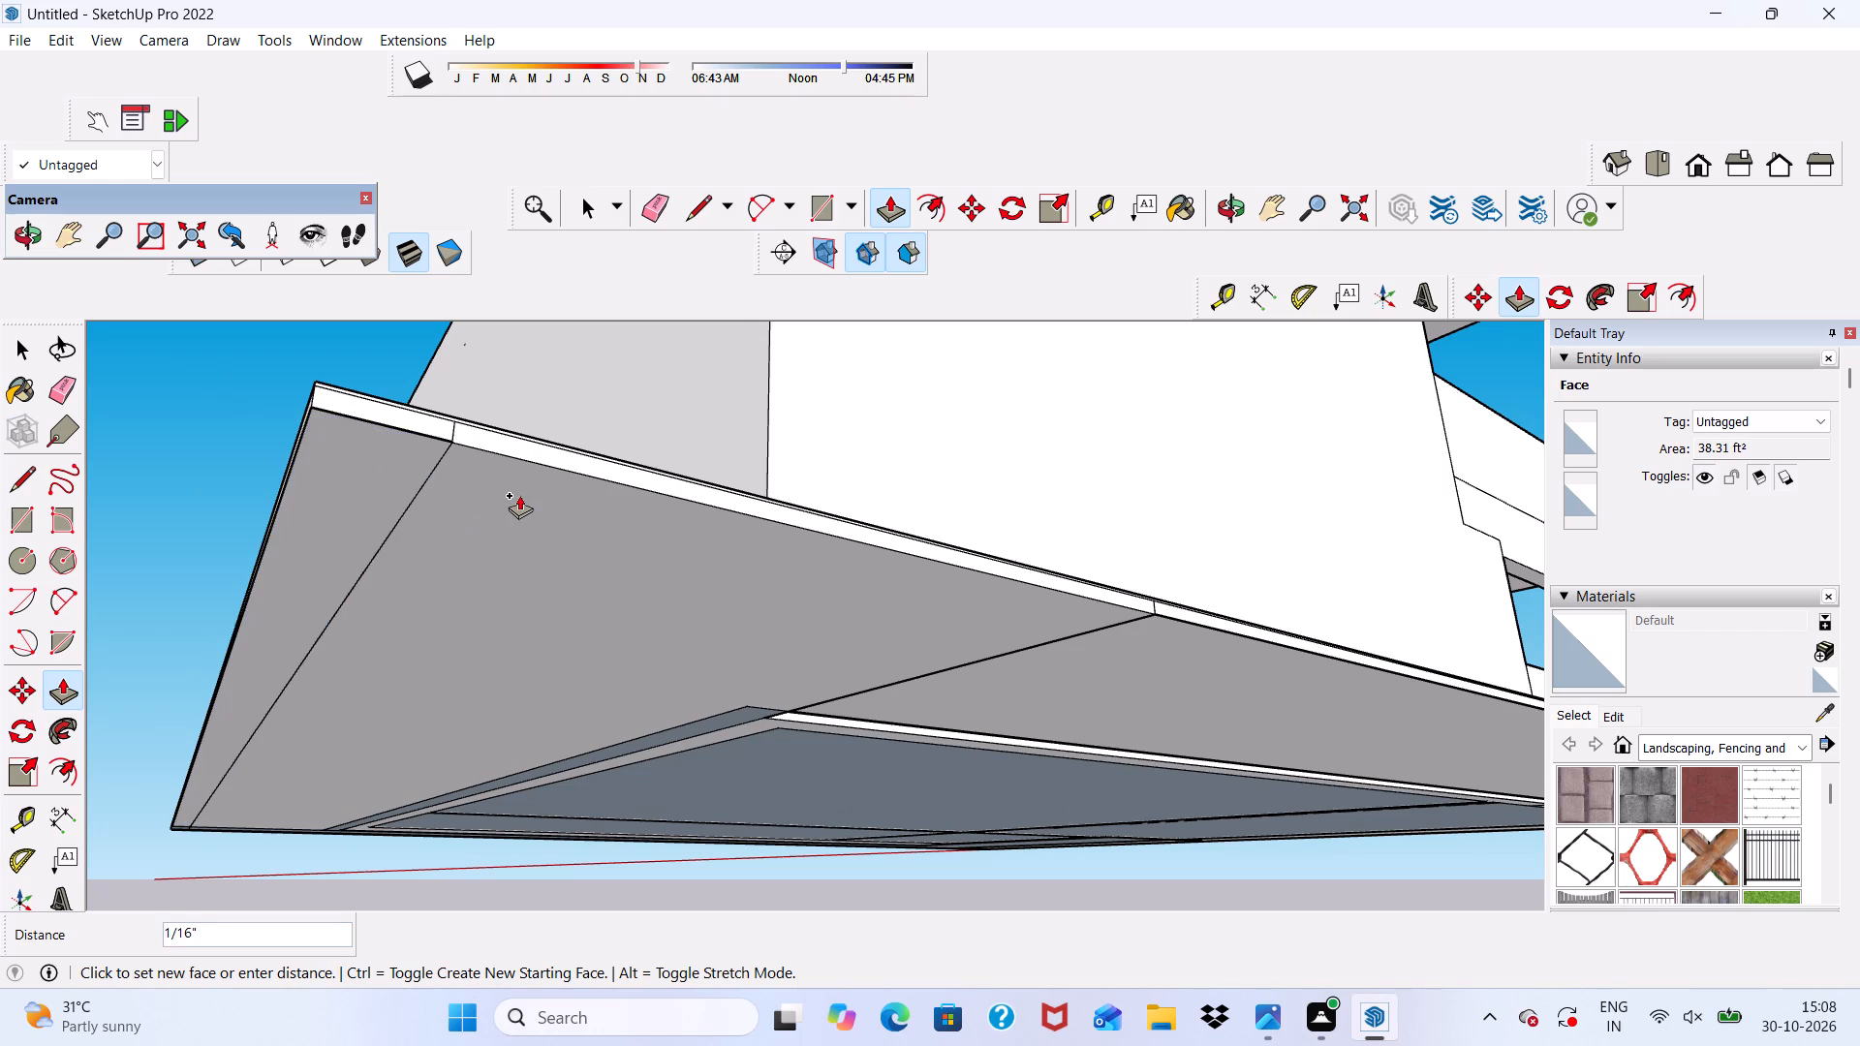
click(519, 495)
Push/Pull the largest floor panel on the house's underside about 5' 1 3/16", referencing the rear slab's underside.
scroll(537, 465, down, 5)
middle_drag(544, 476, 613, 376)
scroll(640, 643, up, 3)
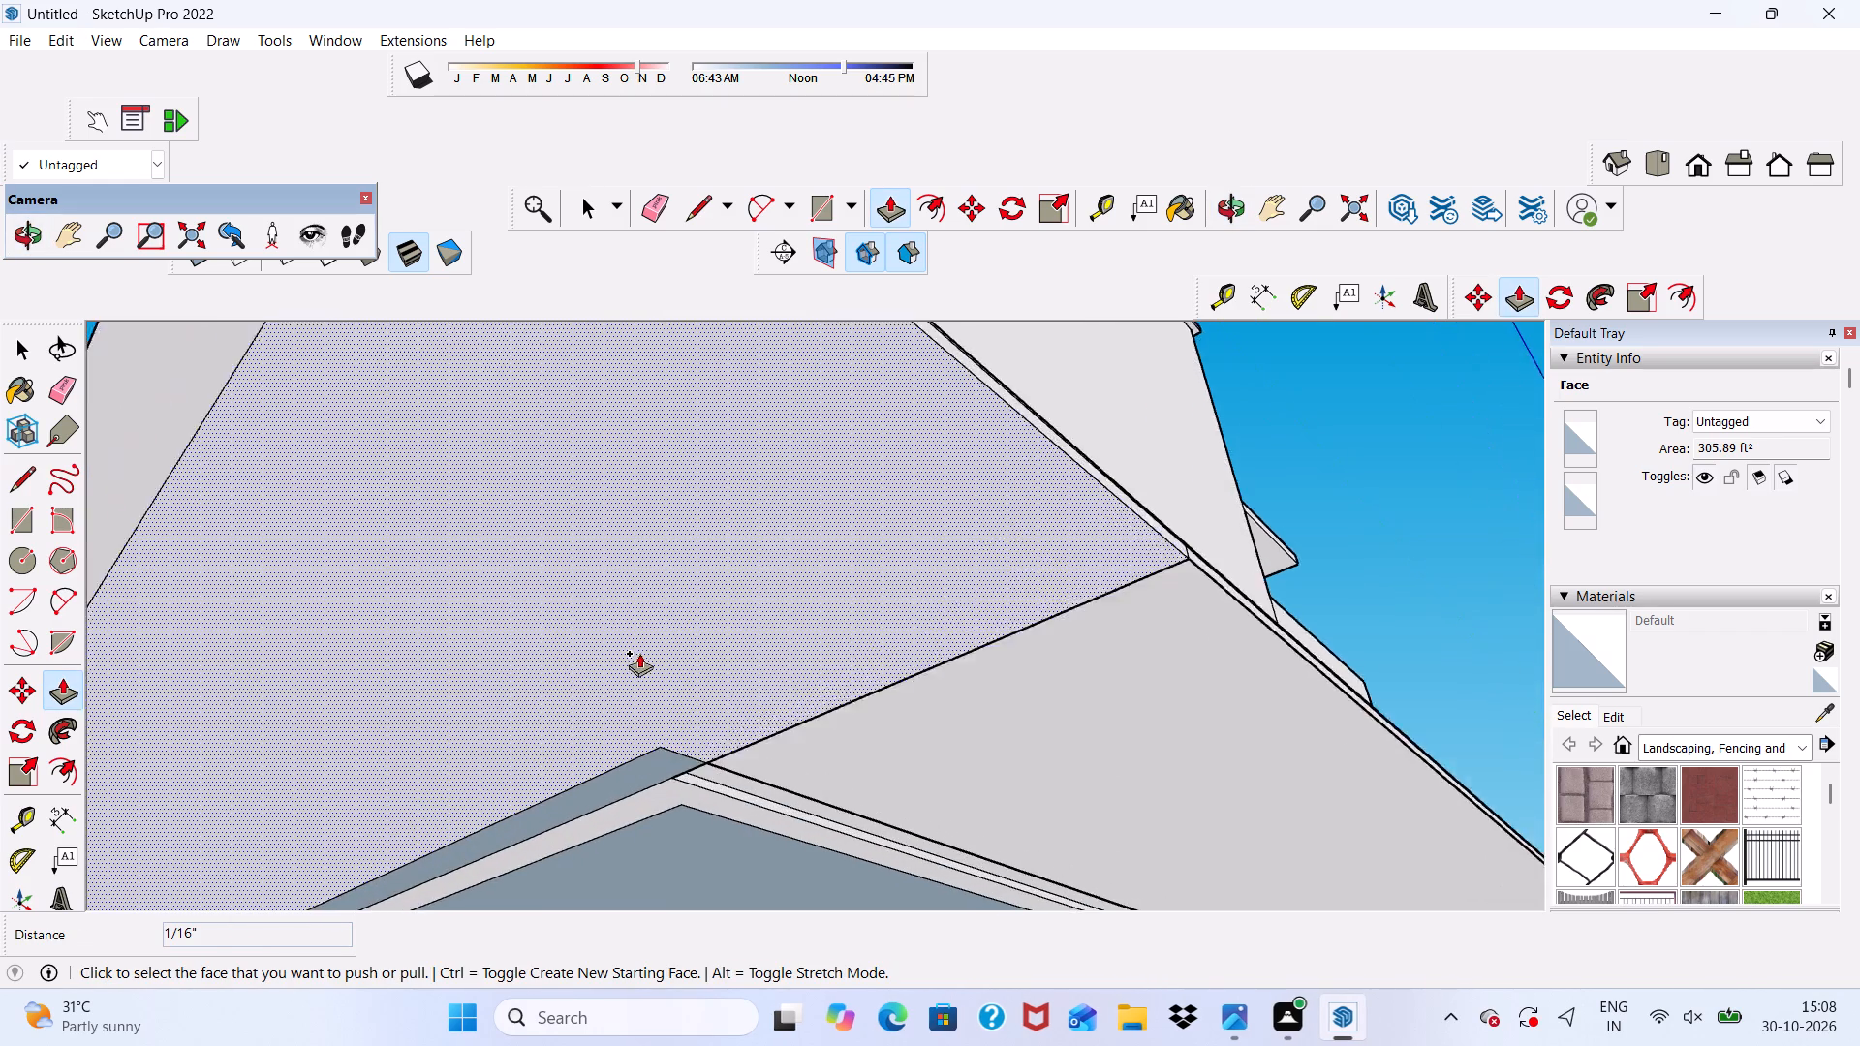
scroll(639, 653, up, 2)
scroll(600, 529, down, 11)
middle_drag(607, 584, 401, 569)
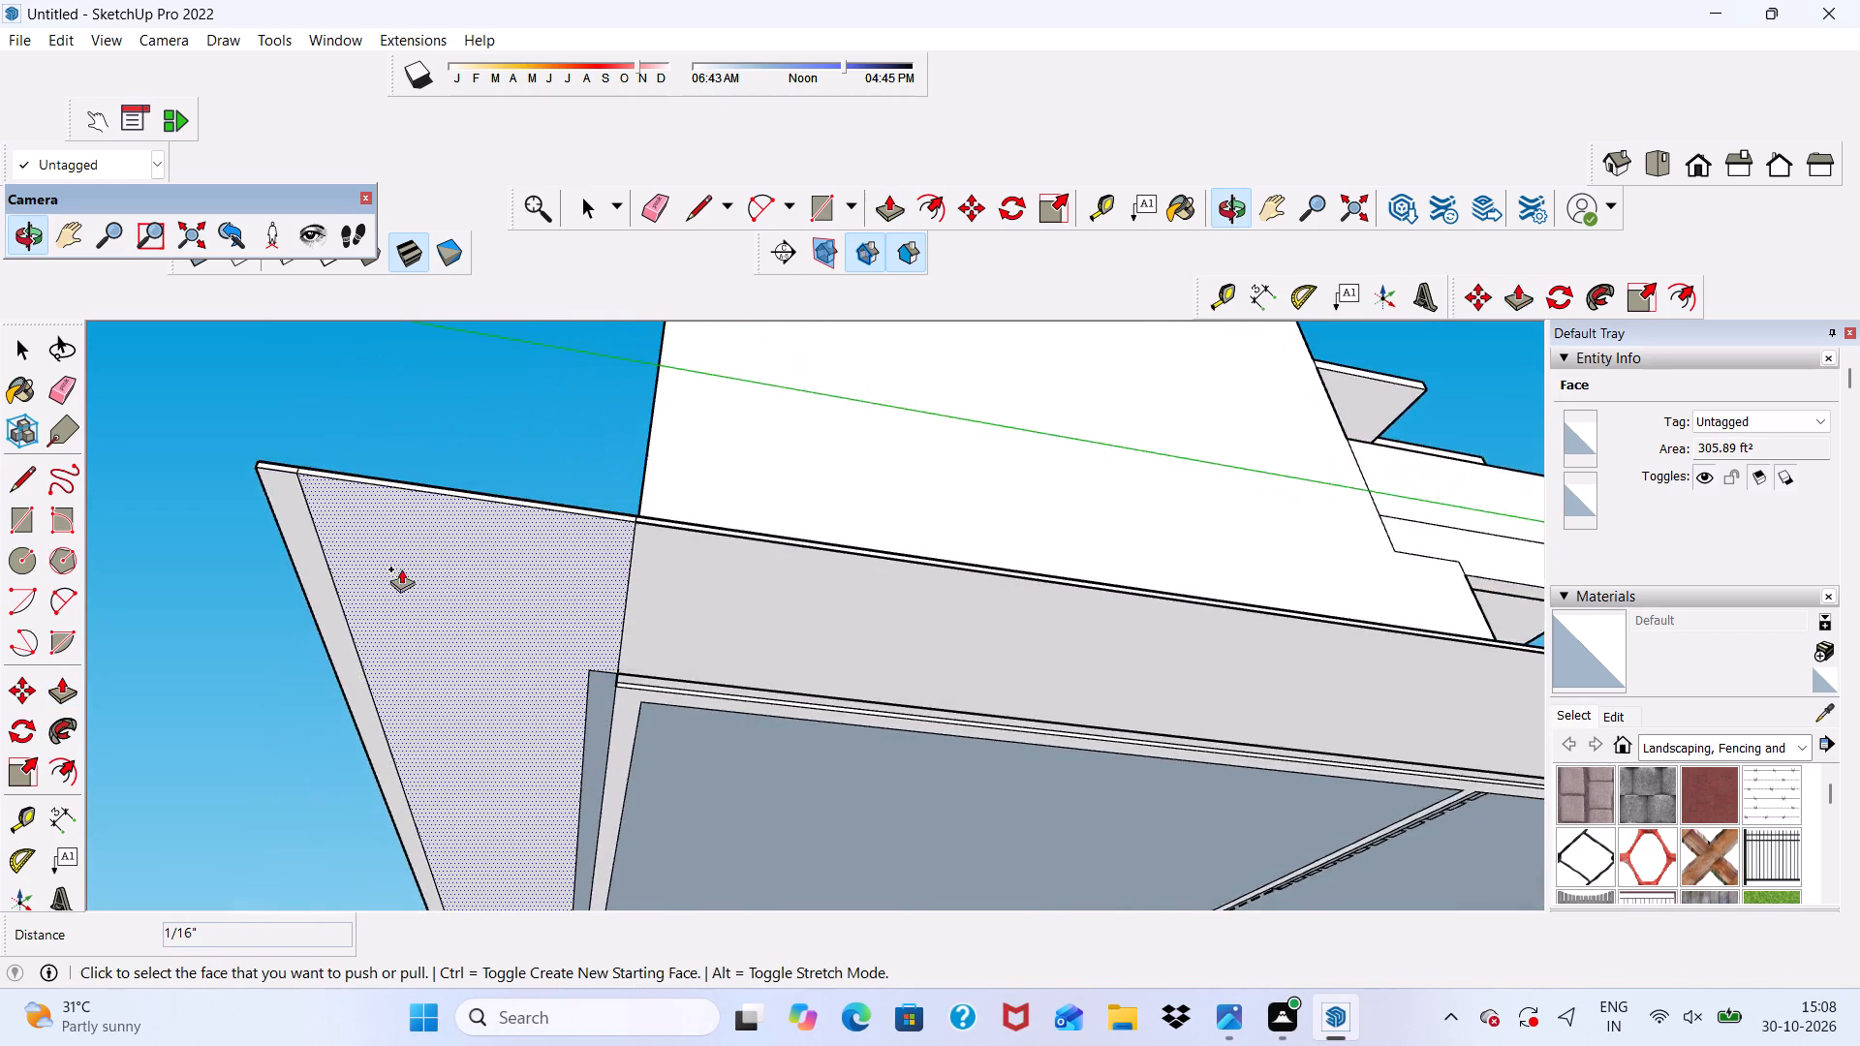
scroll(400, 571, up, 1)
scroll(488, 510, down, 10)
middle_drag(799, 688, 855, 555)
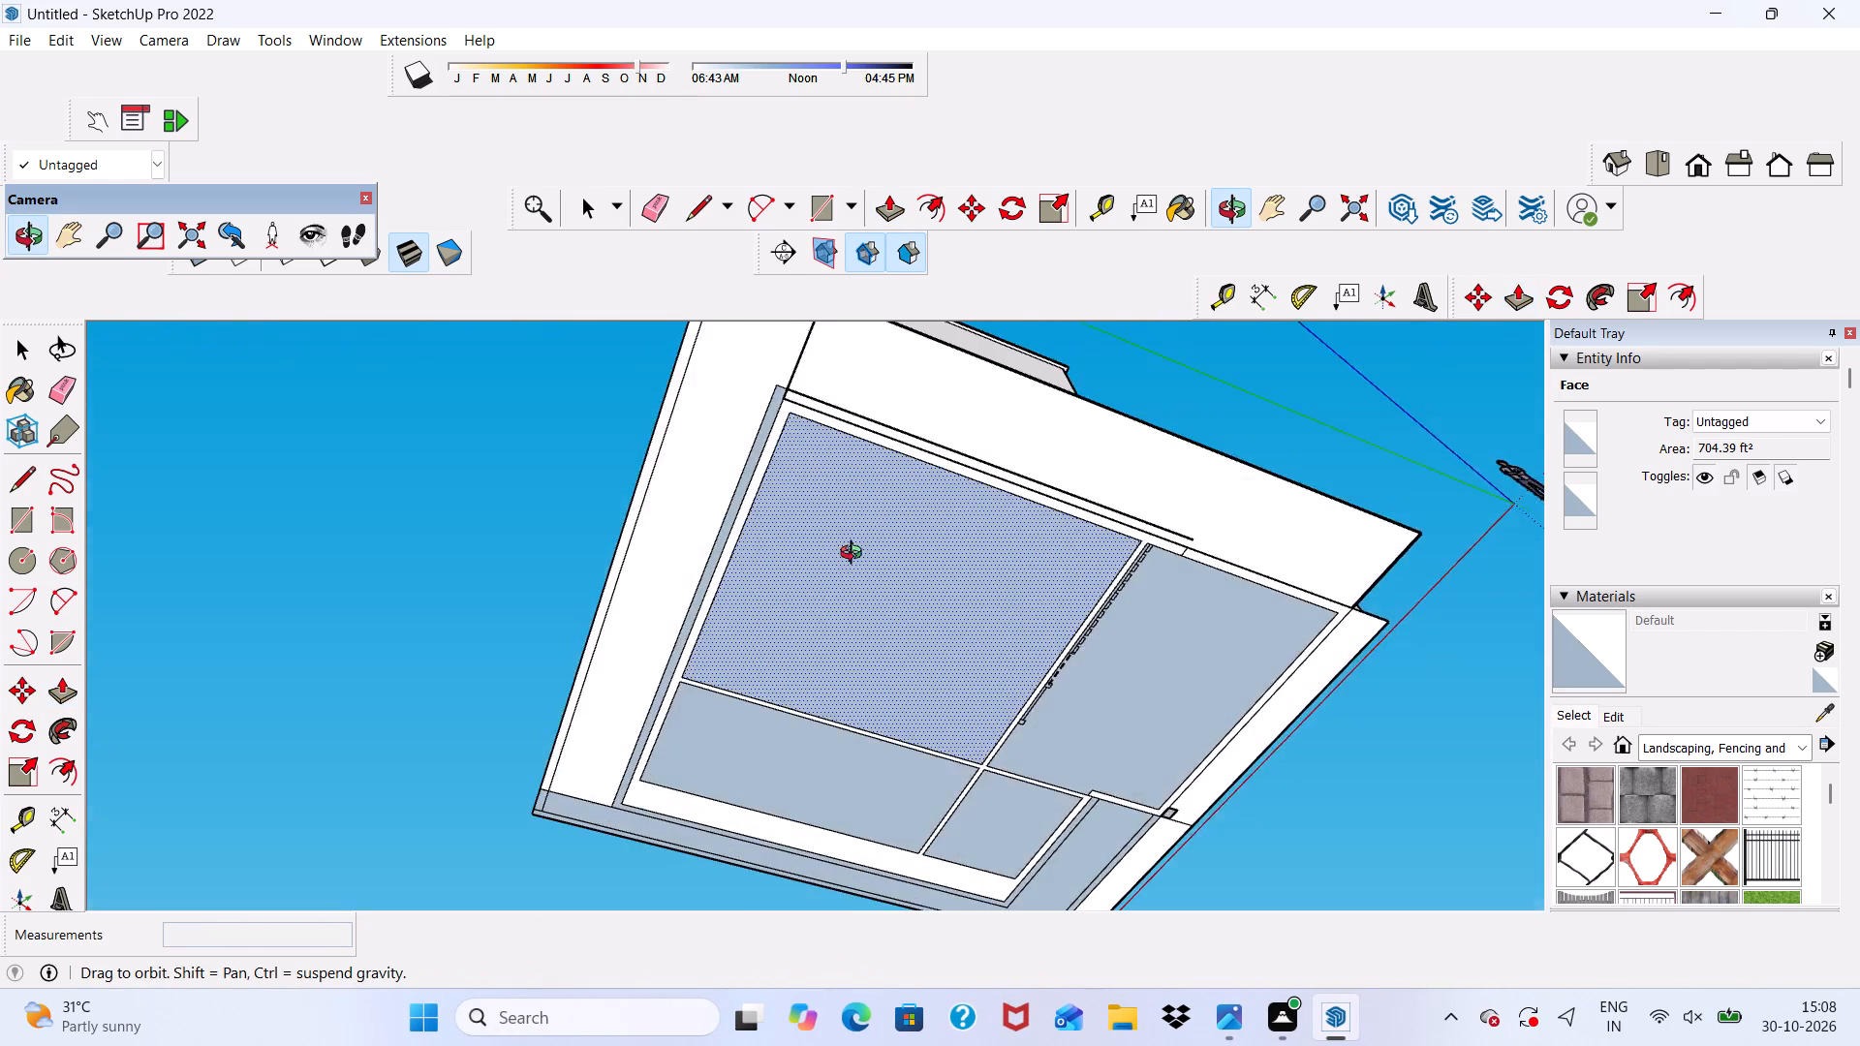
middle_drag(855, 555, 885, 615)
click(831, 549)
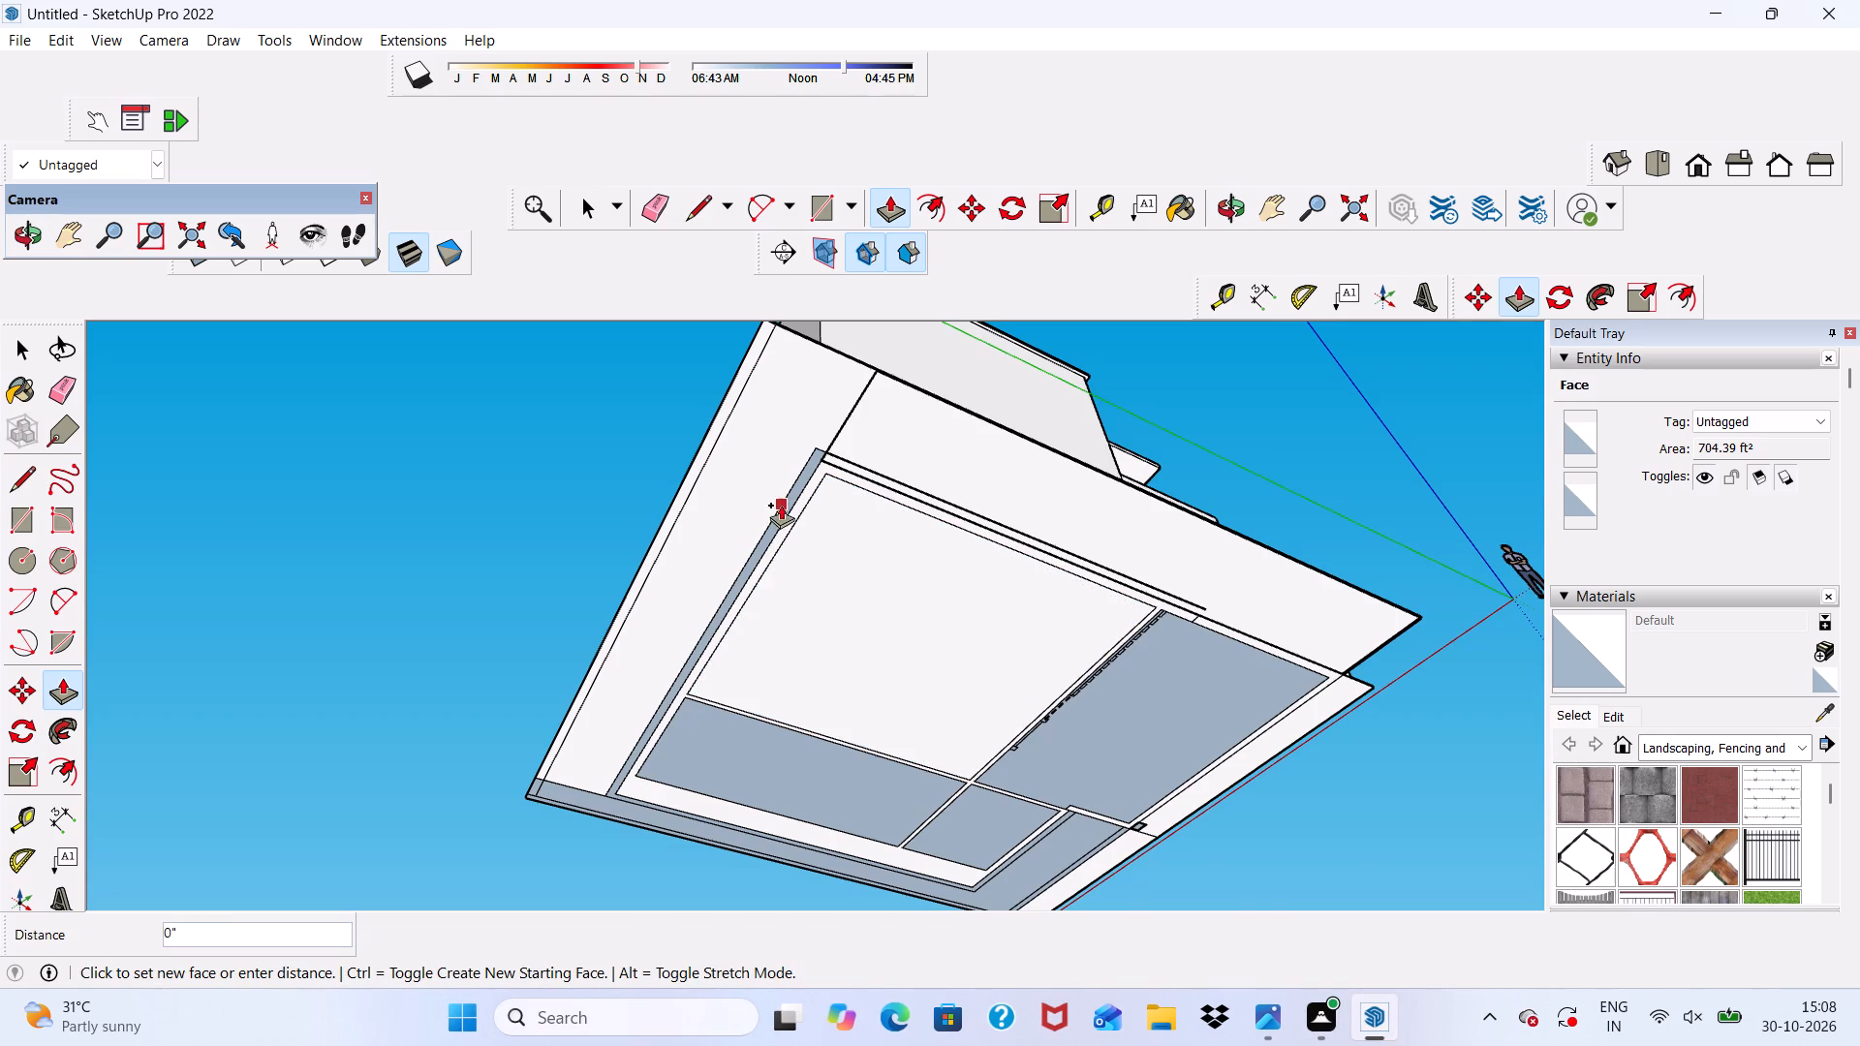
scroll(787, 513, up, 3)
click(789, 511)
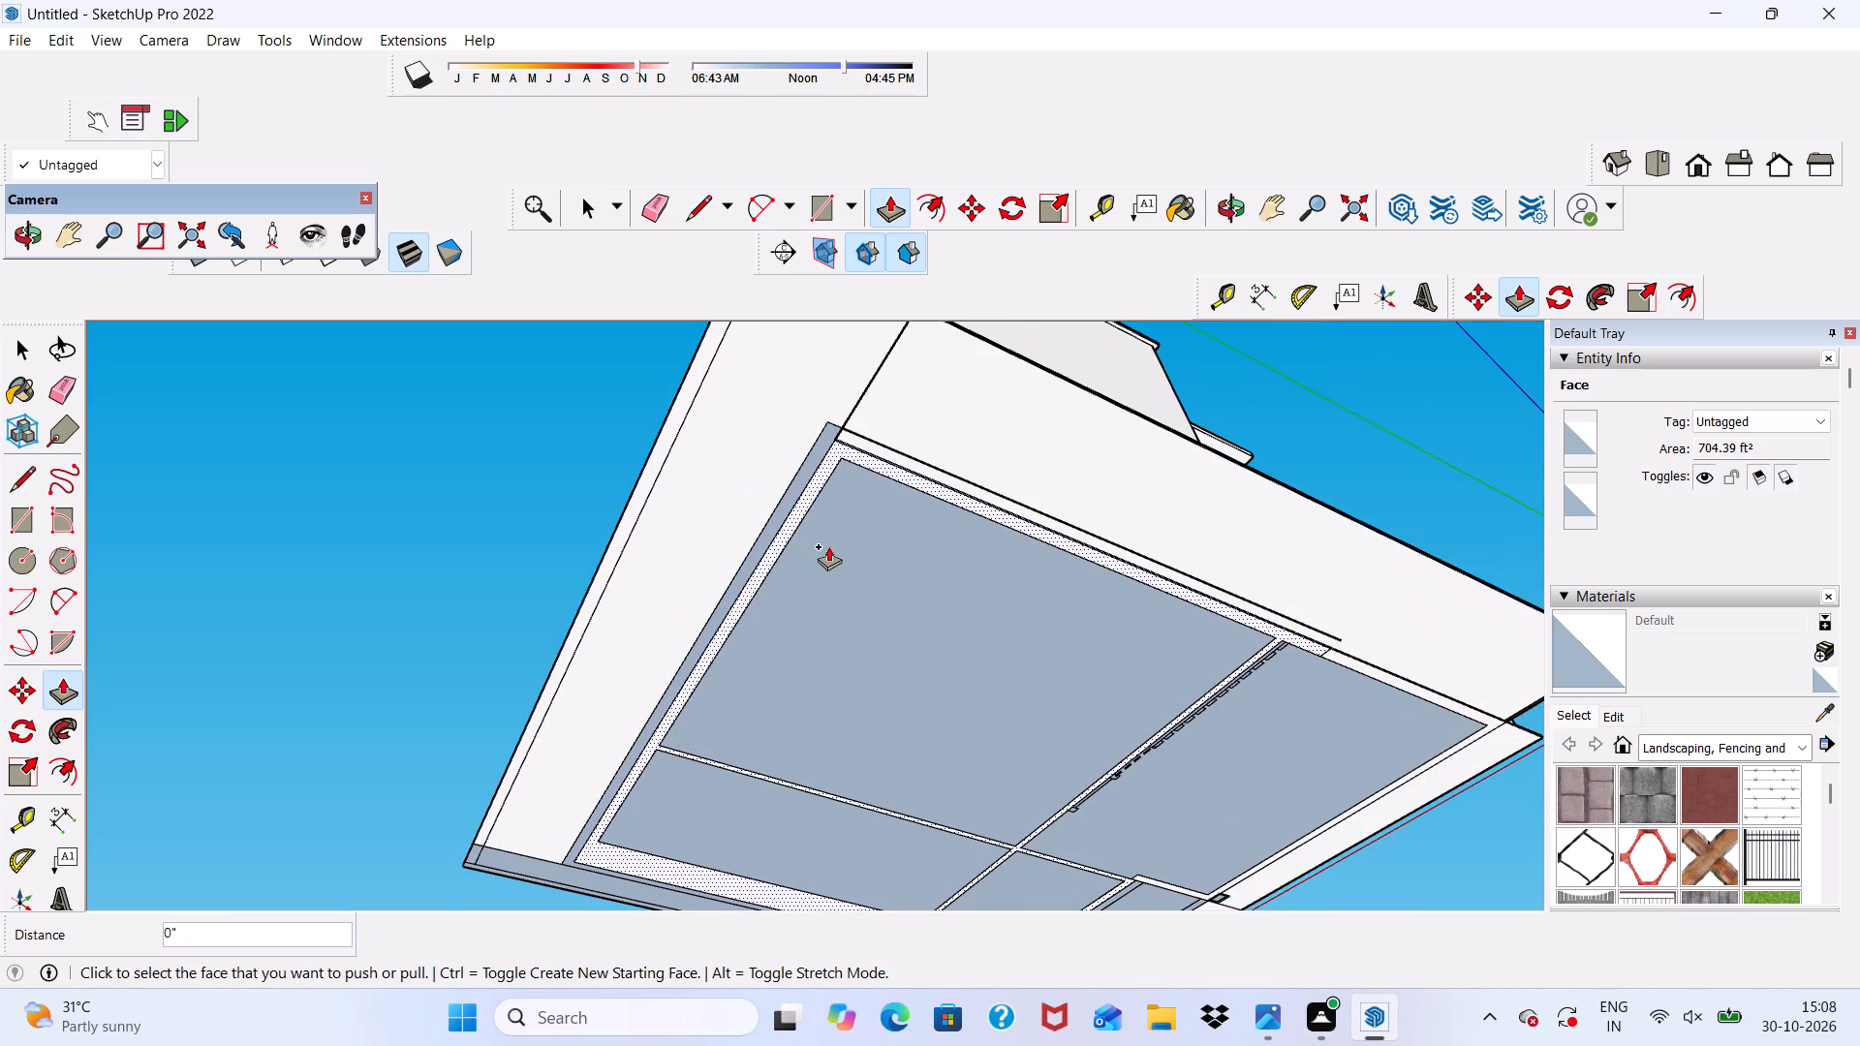
click(828, 546)
click(739, 476)
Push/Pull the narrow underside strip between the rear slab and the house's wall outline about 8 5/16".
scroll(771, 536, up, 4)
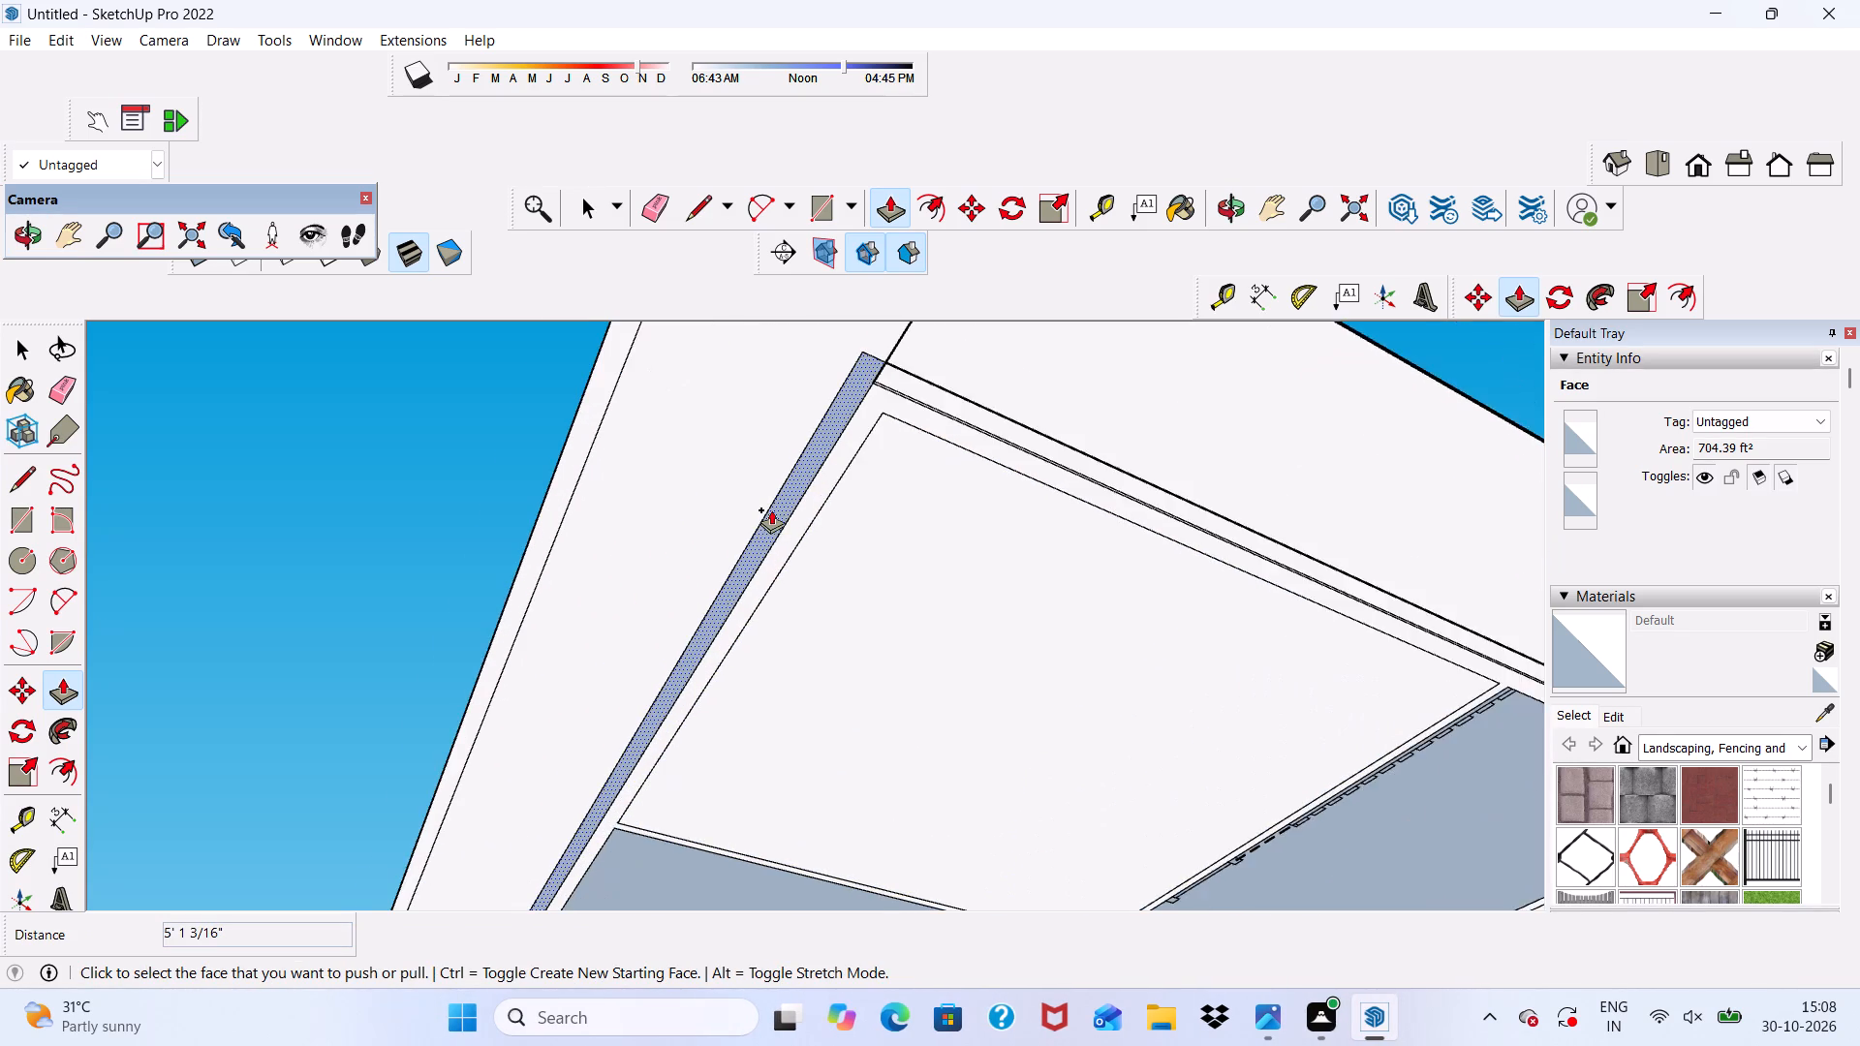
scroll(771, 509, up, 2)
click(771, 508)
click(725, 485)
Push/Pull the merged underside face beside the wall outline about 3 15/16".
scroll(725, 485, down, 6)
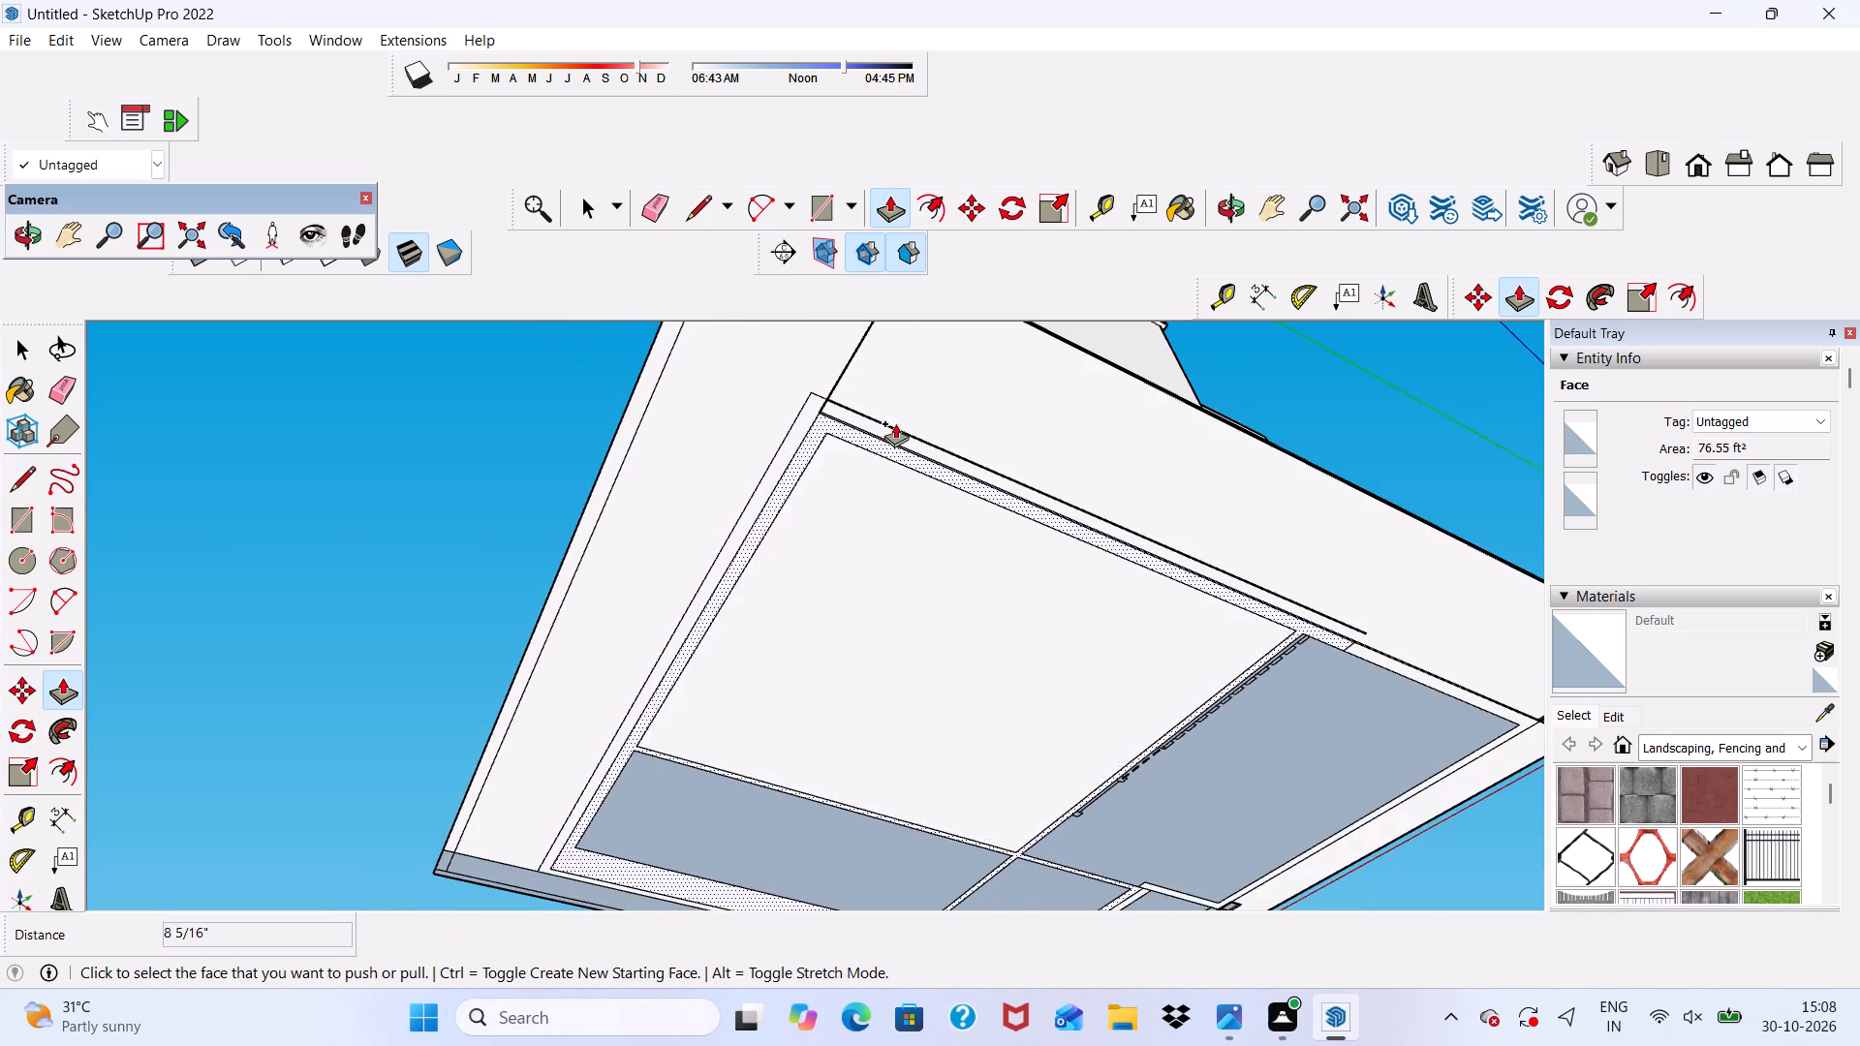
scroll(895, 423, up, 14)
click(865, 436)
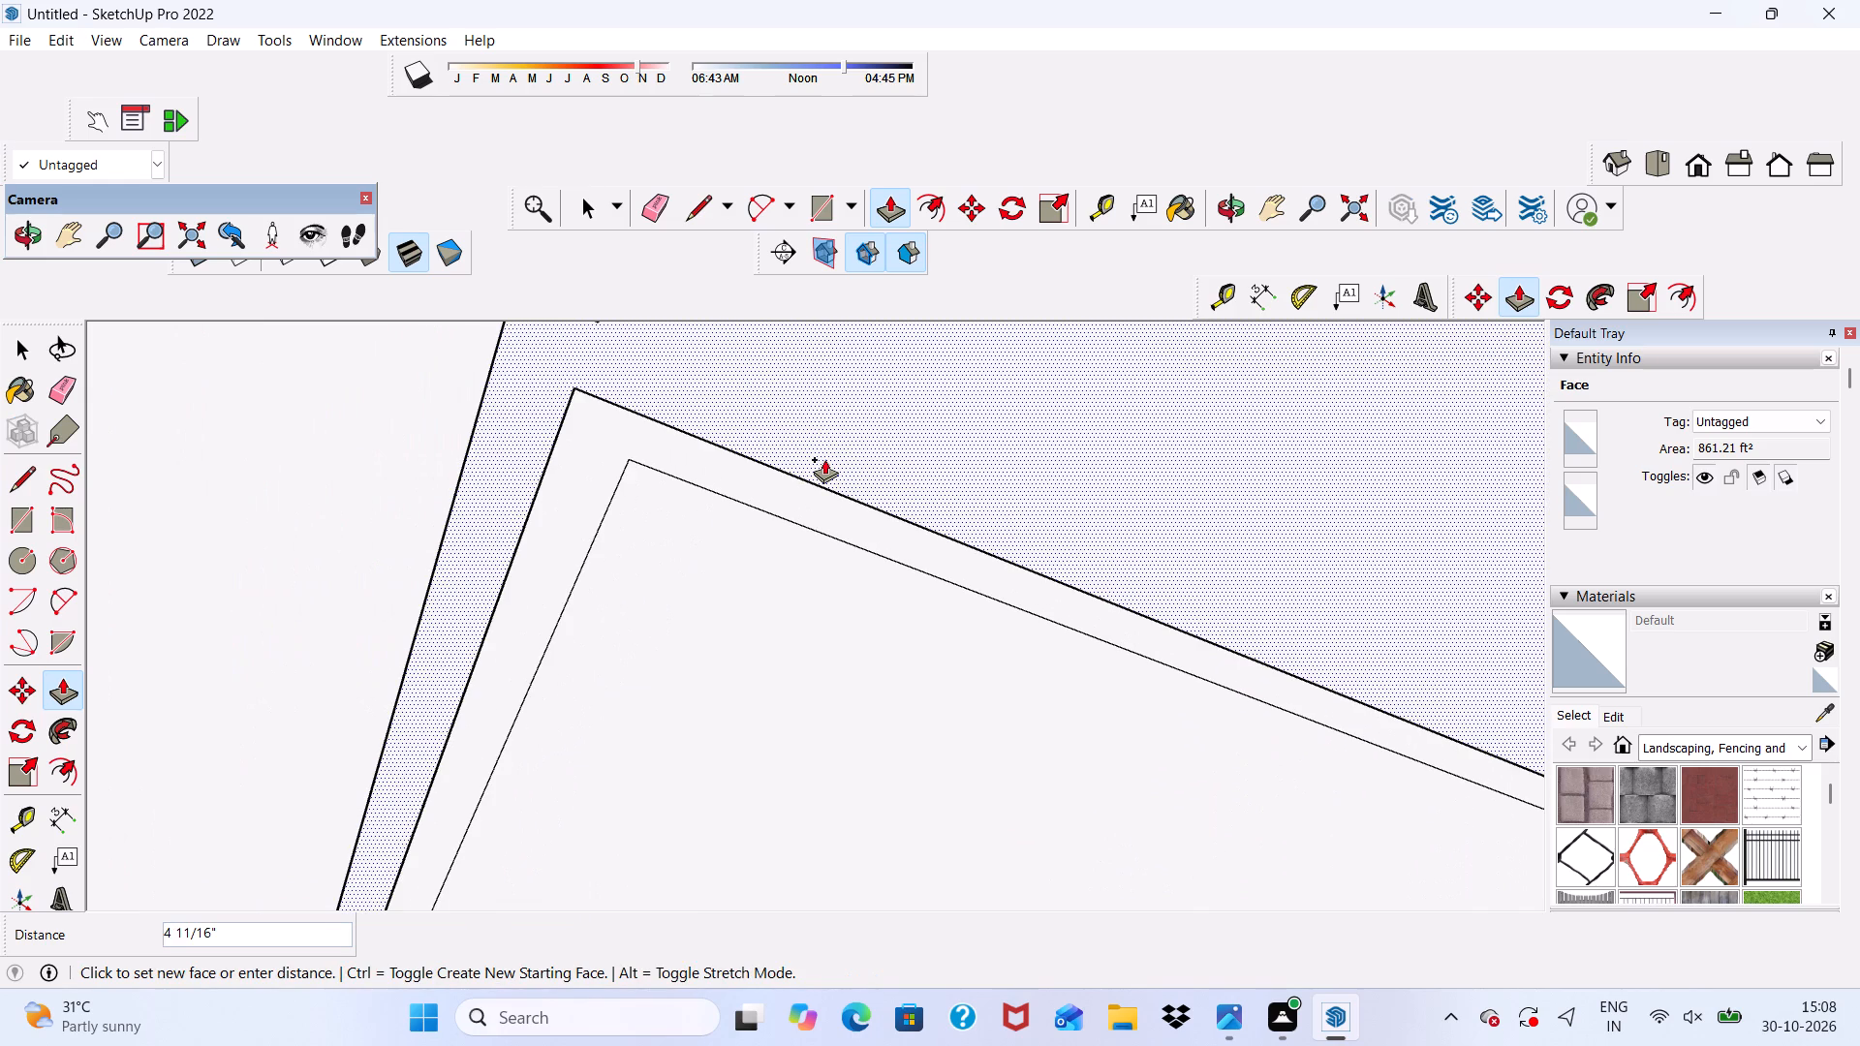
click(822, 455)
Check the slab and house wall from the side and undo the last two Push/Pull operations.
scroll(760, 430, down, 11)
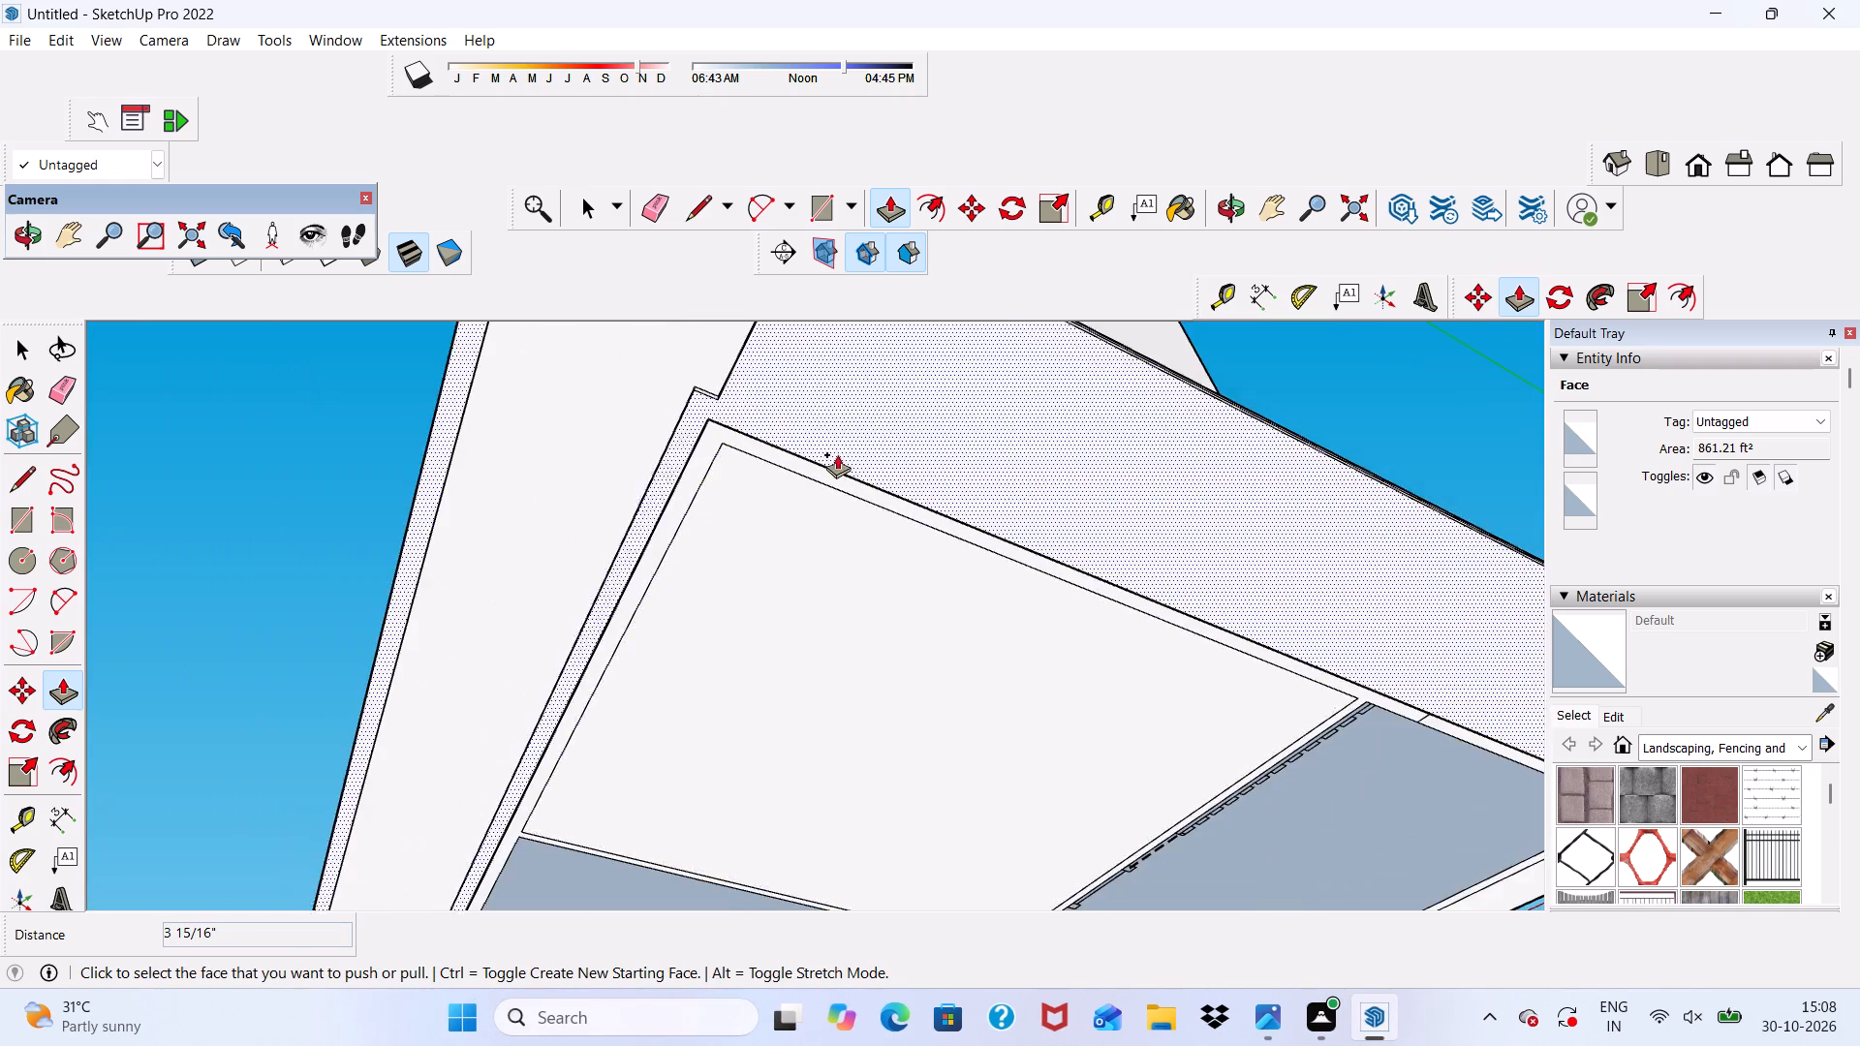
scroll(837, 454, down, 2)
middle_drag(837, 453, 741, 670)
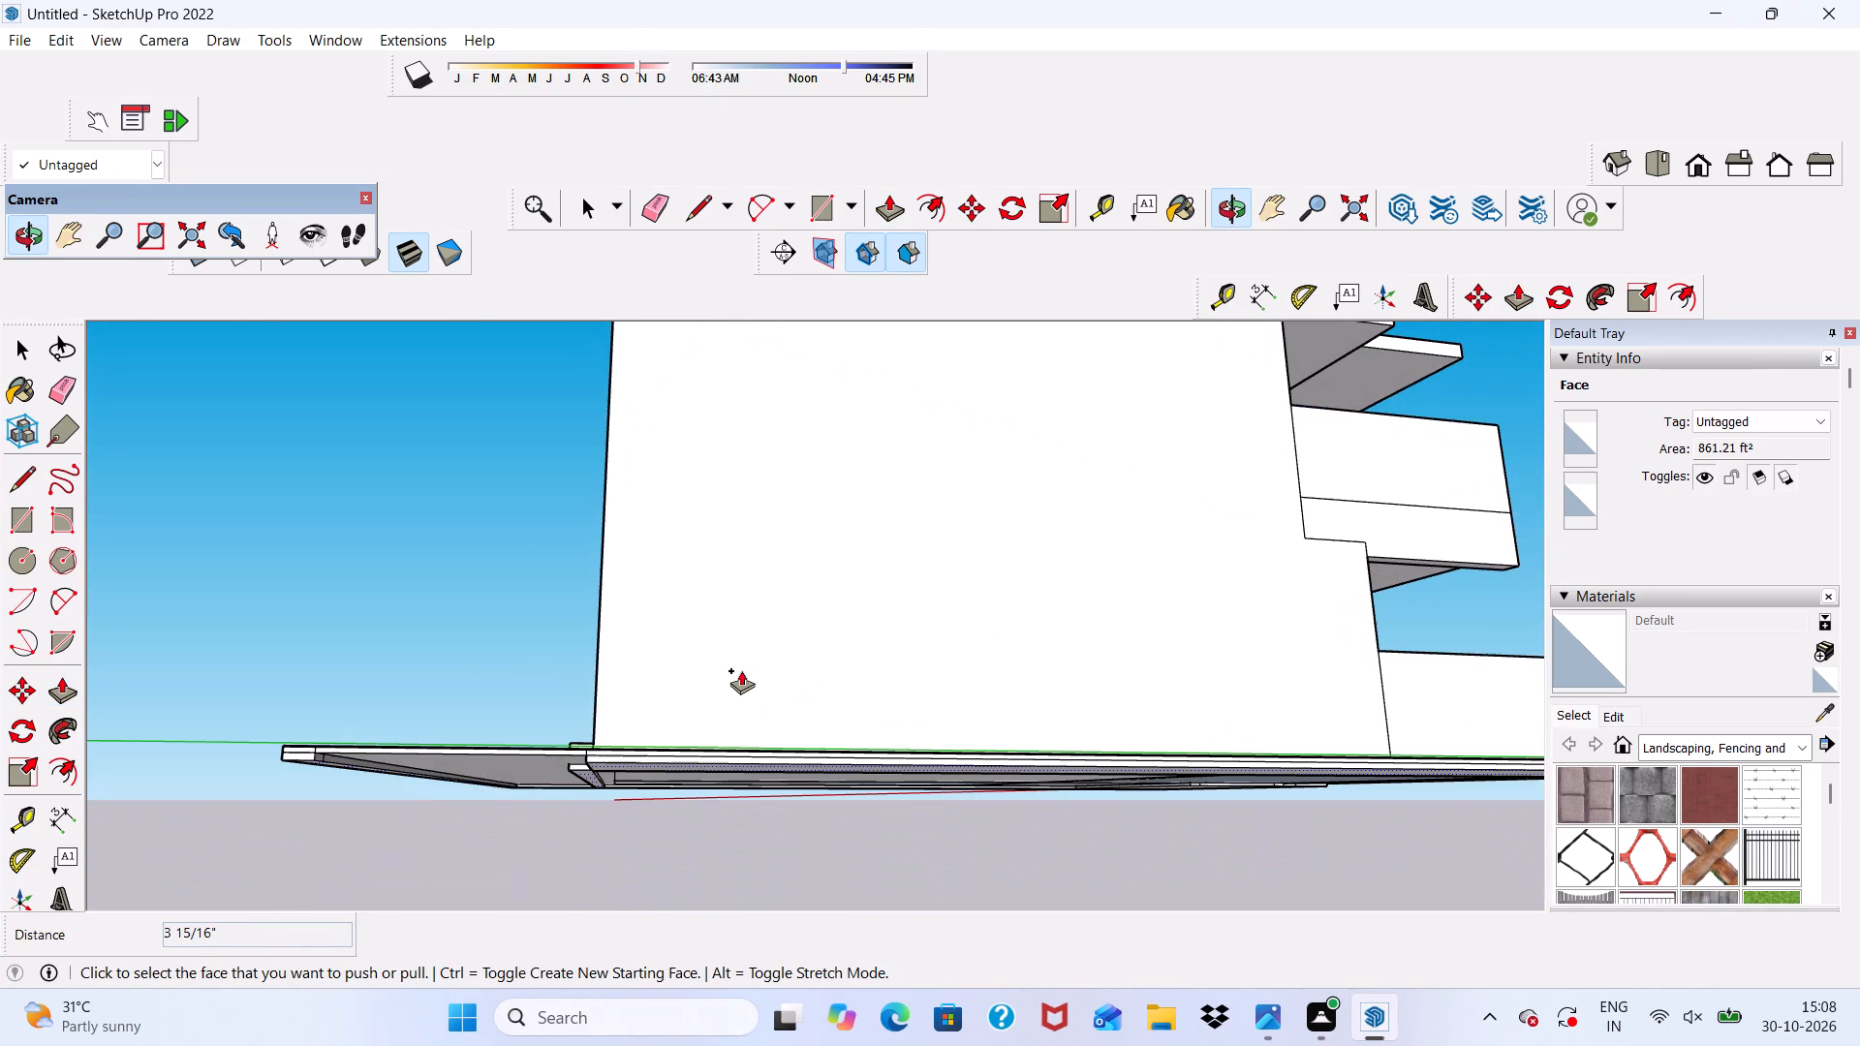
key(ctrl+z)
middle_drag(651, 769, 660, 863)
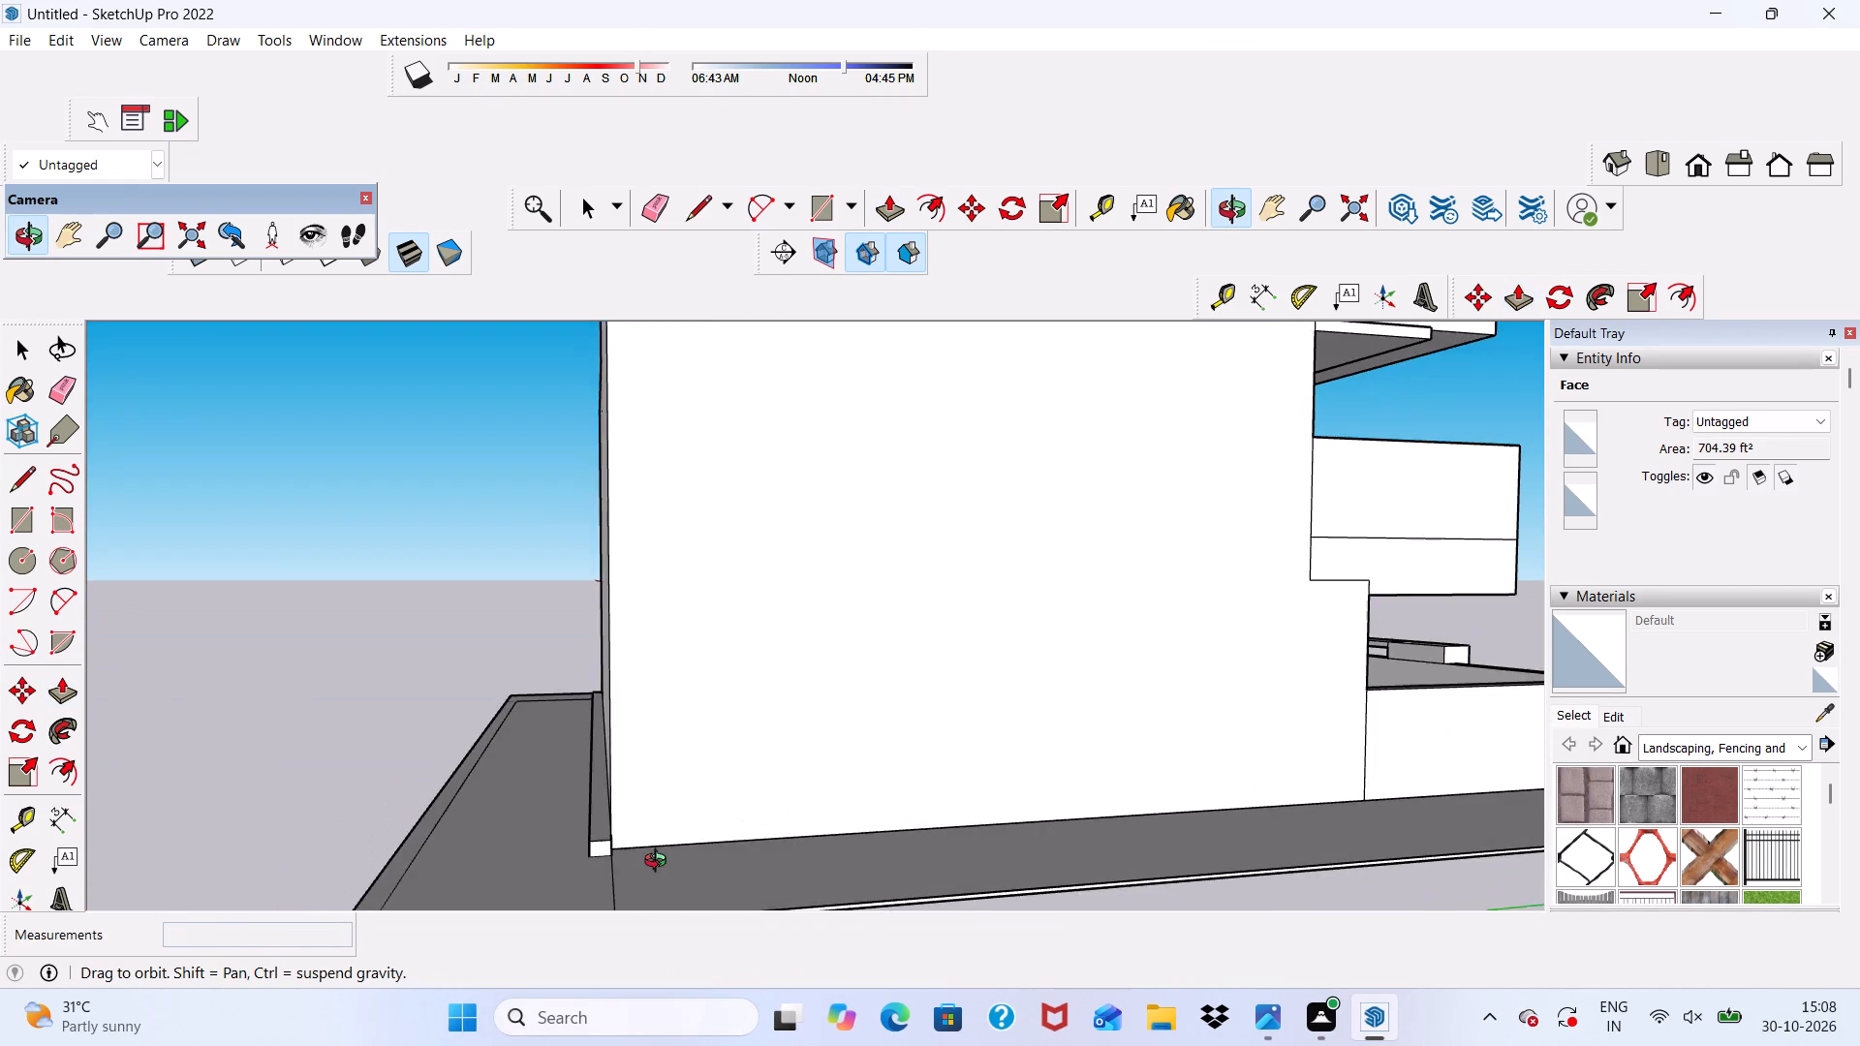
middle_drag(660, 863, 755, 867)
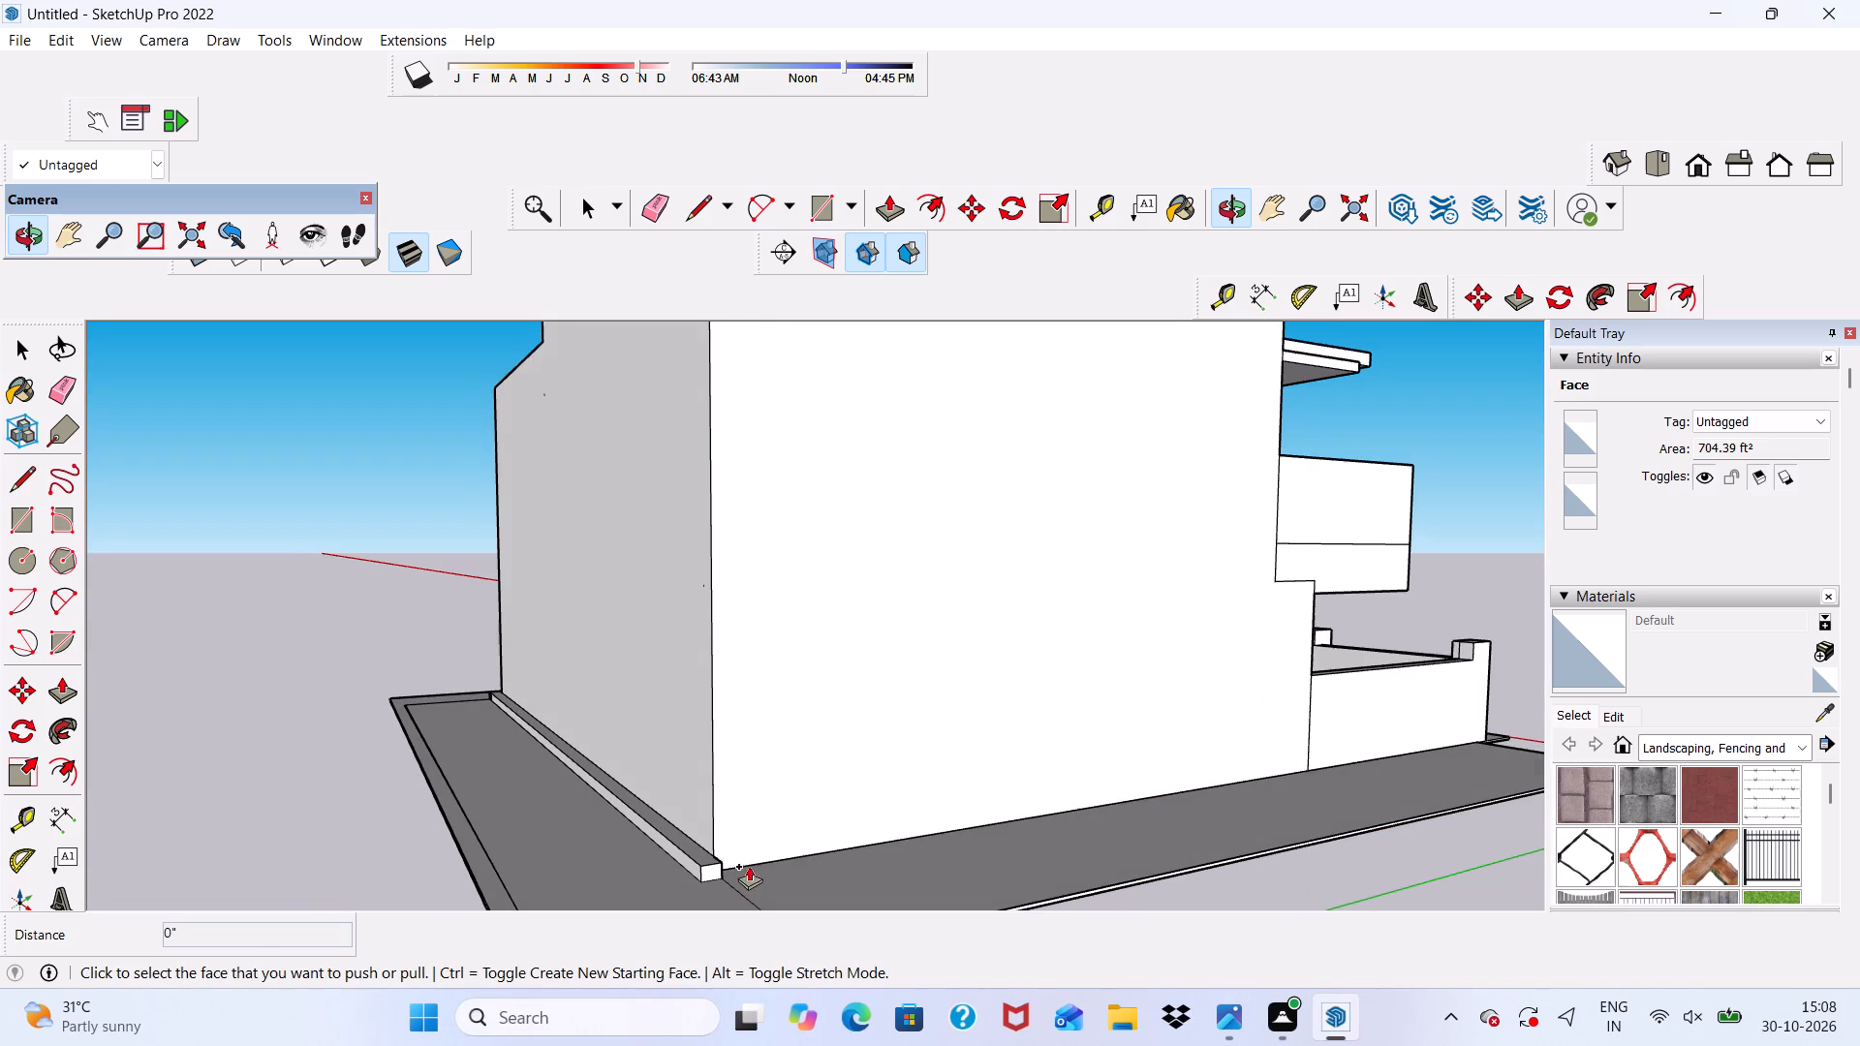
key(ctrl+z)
Push/Pull the narrow underside strip beside the rear slab about 2 5/16" to match the surrounding underside faces.
scroll(578, 683, down, 6)
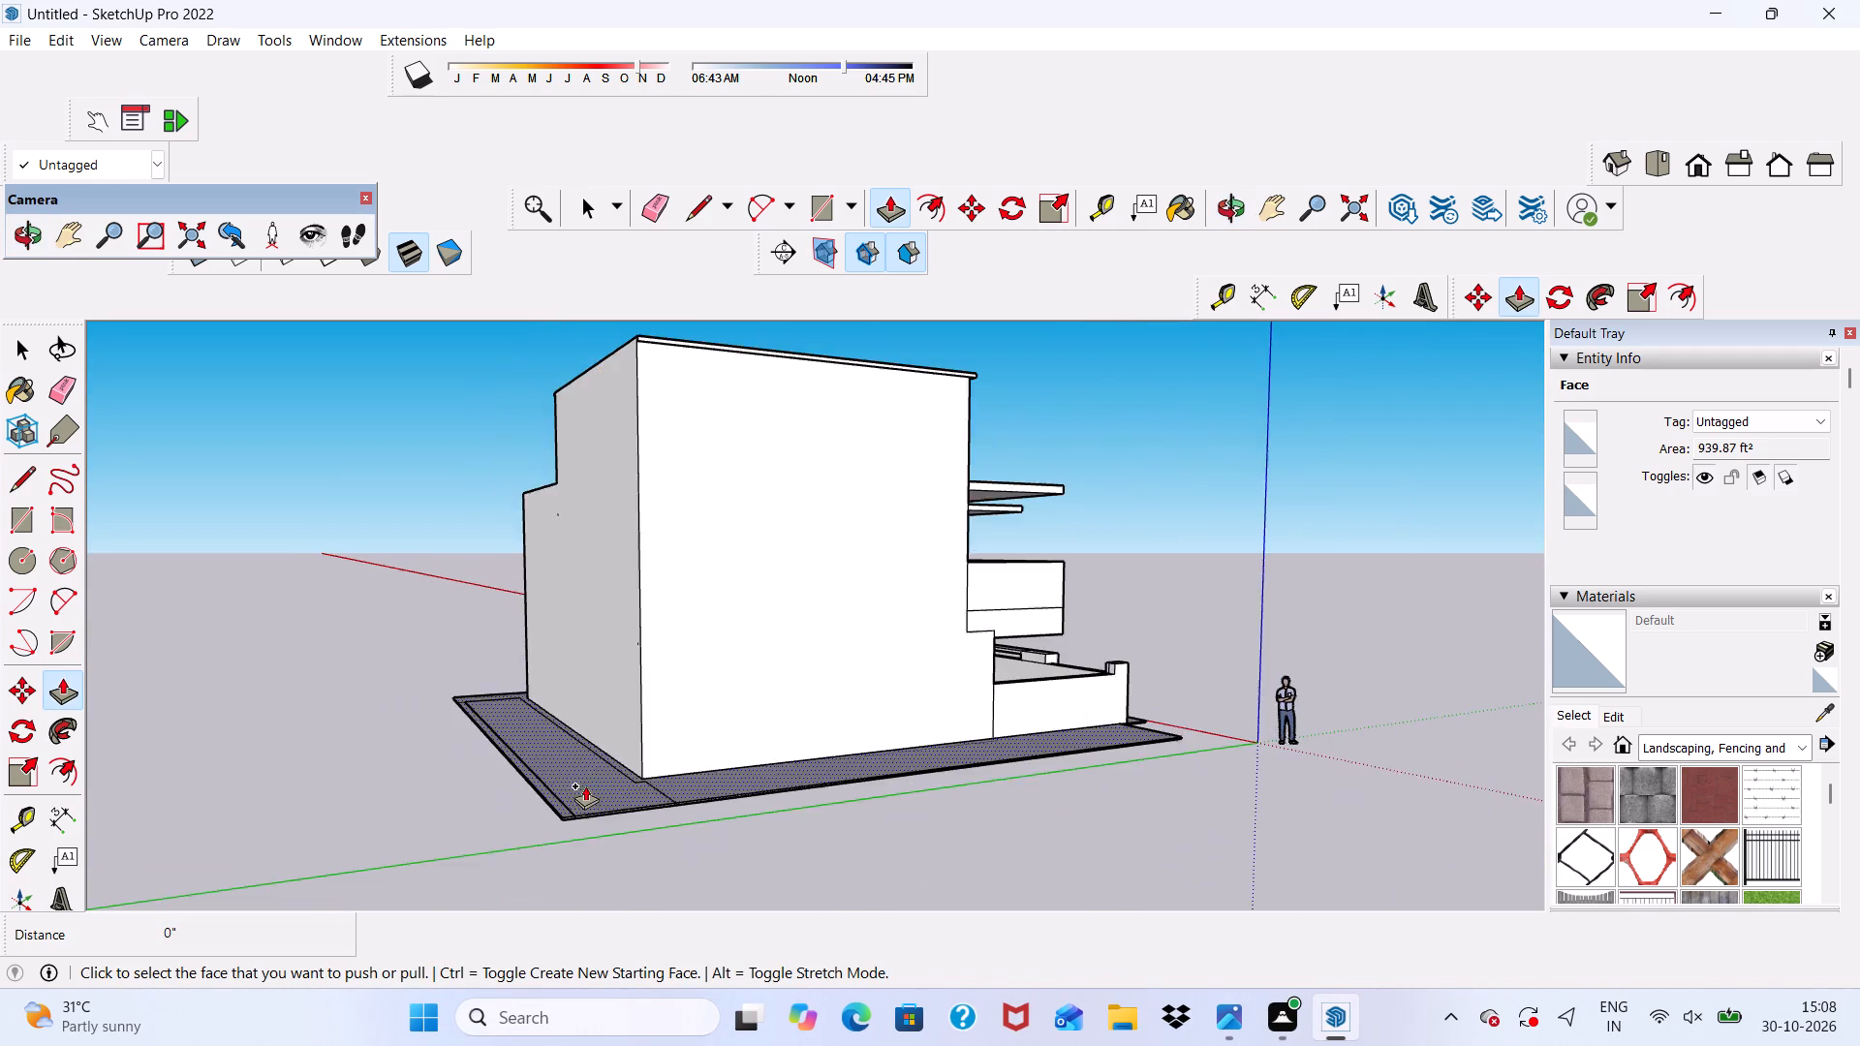
middle_drag(585, 785, 608, 488)
scroll(608, 488, up, 9)
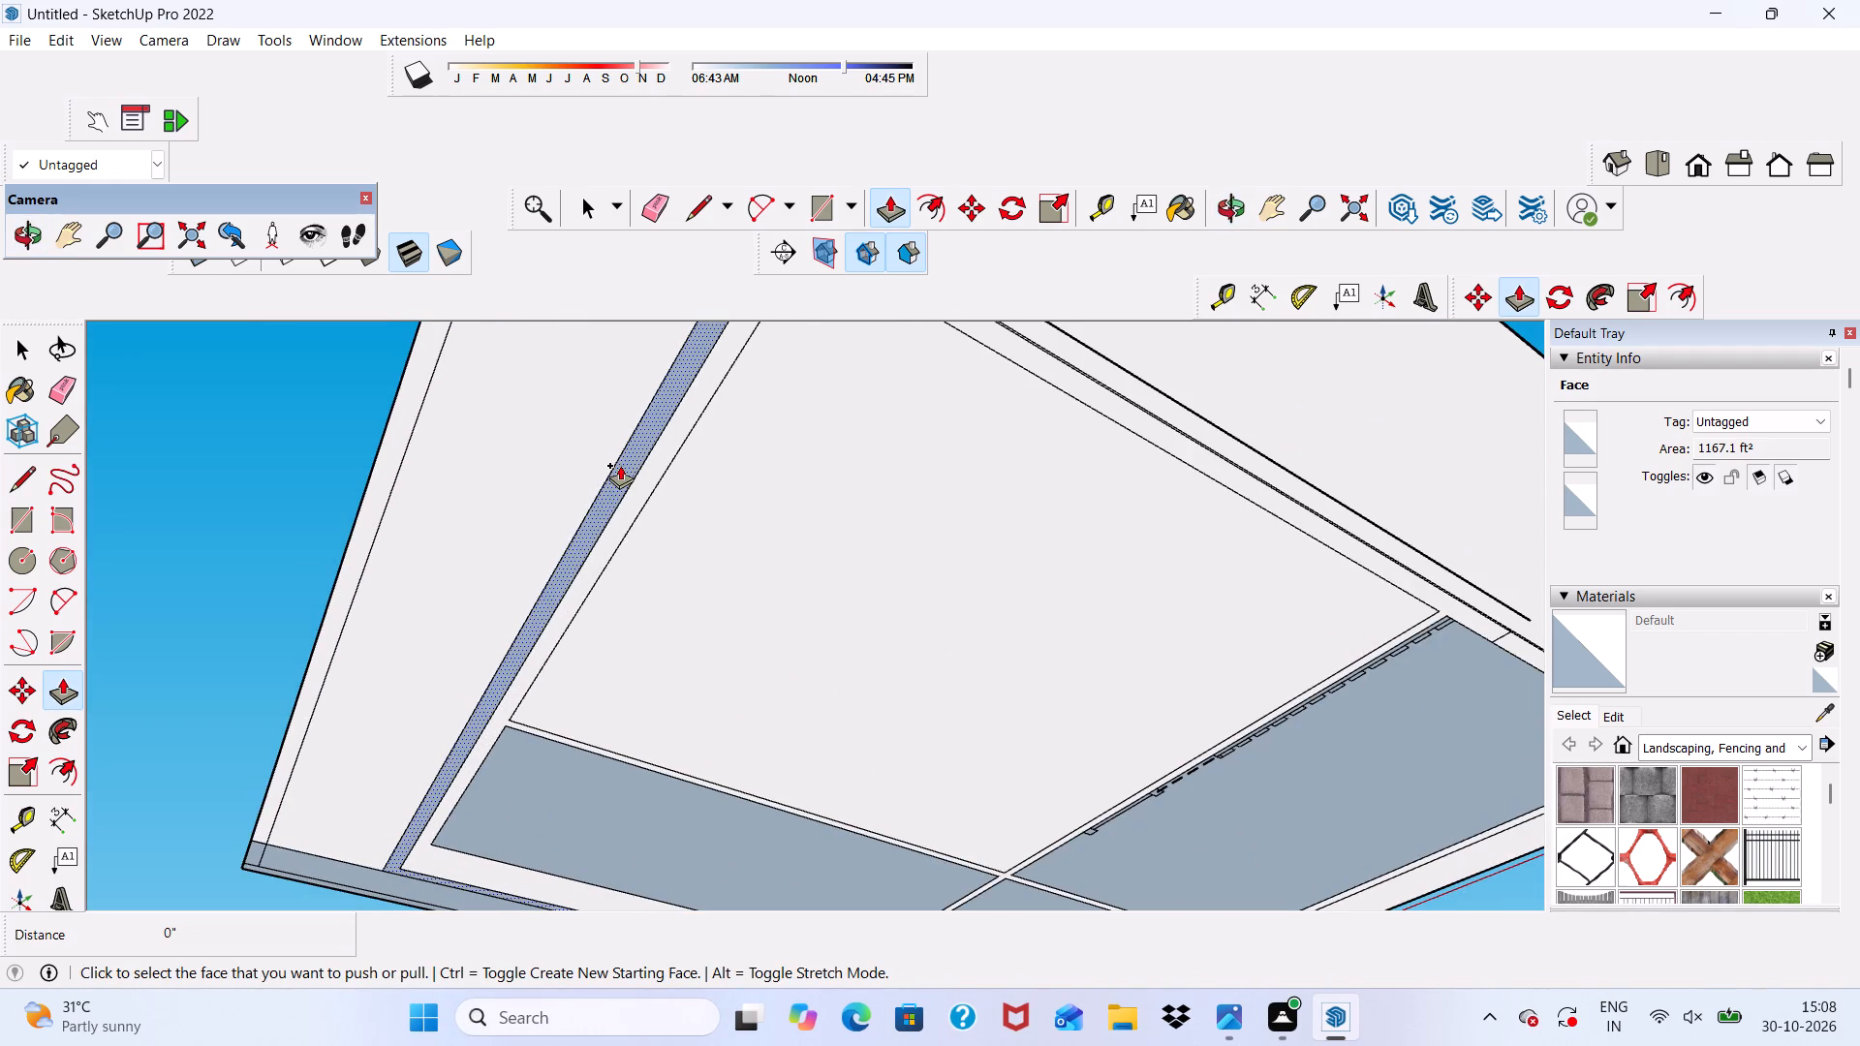
click(620, 465)
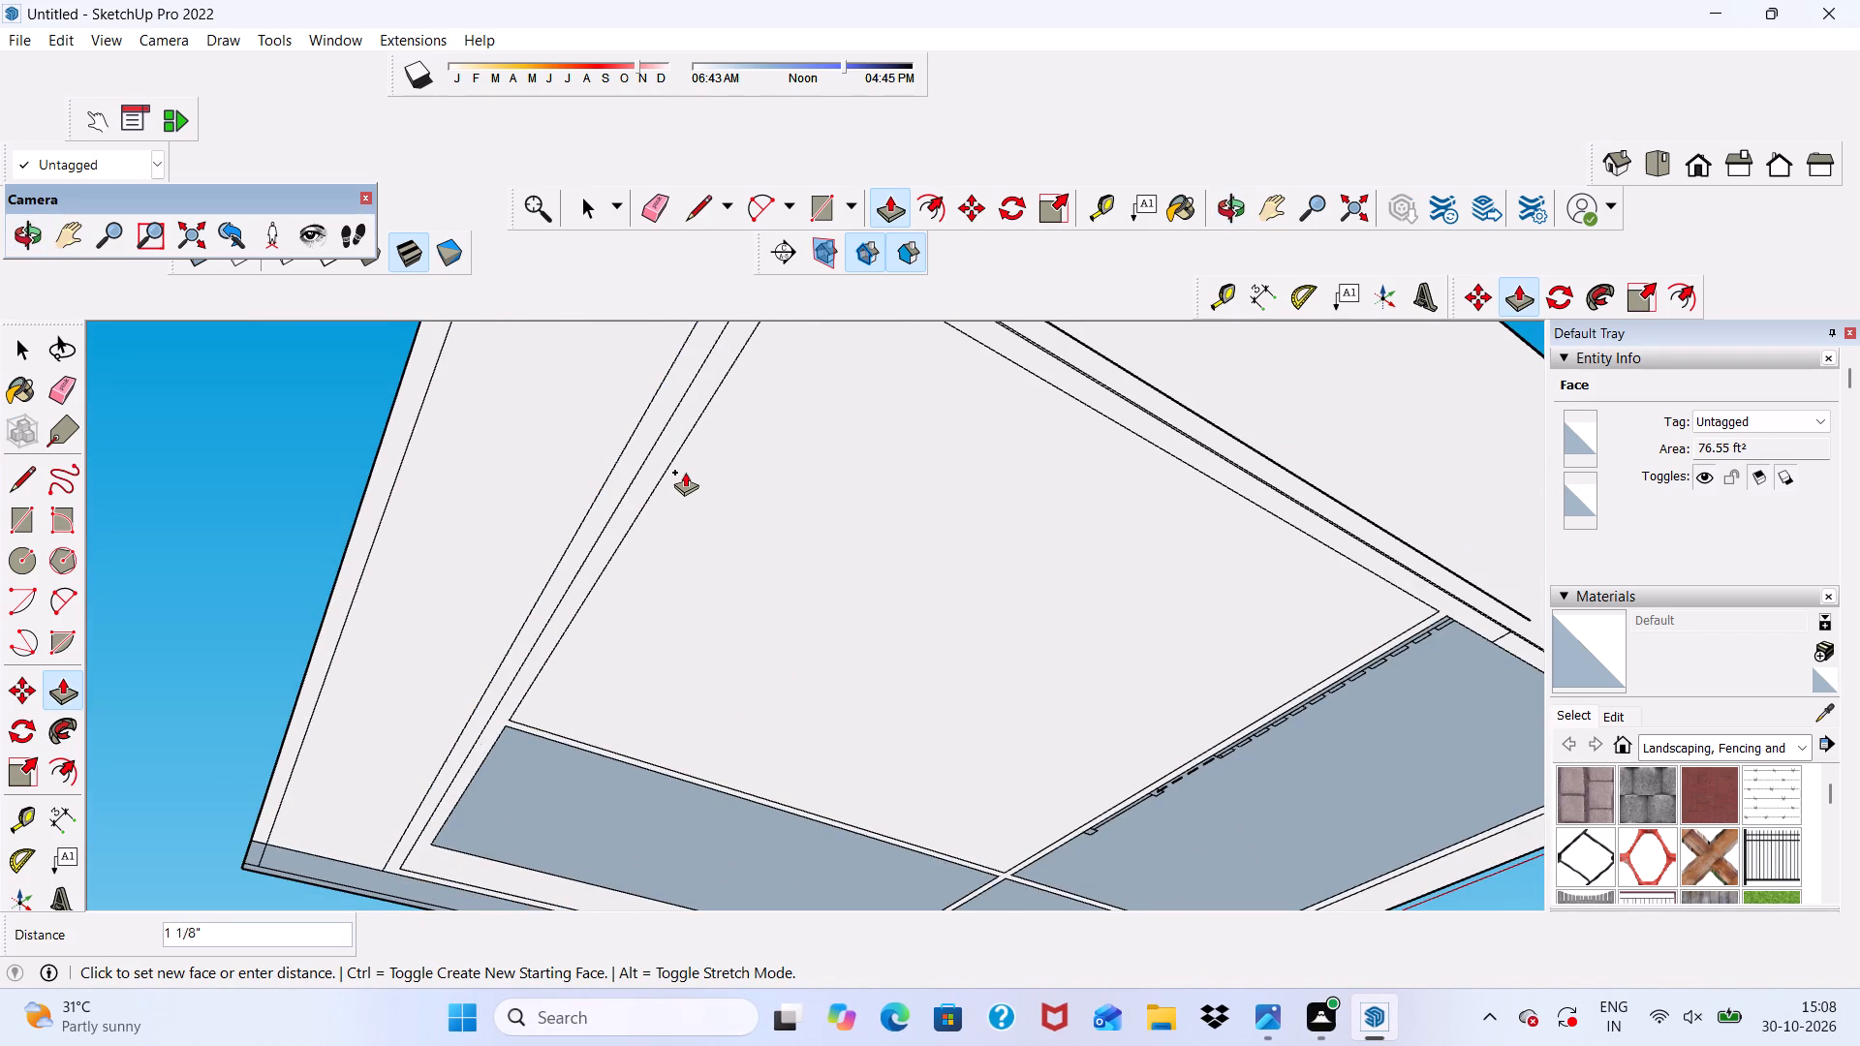
click(685, 472)
Push/Pull the large front floor panel on the house's underside about 1' 10 3/4", referencing the large rear panel.
scroll(685, 472, down, 4)
middle_drag(710, 538, 702, 782)
scroll(666, 667, down, 17)
middle_drag(786, 719, 789, 721)
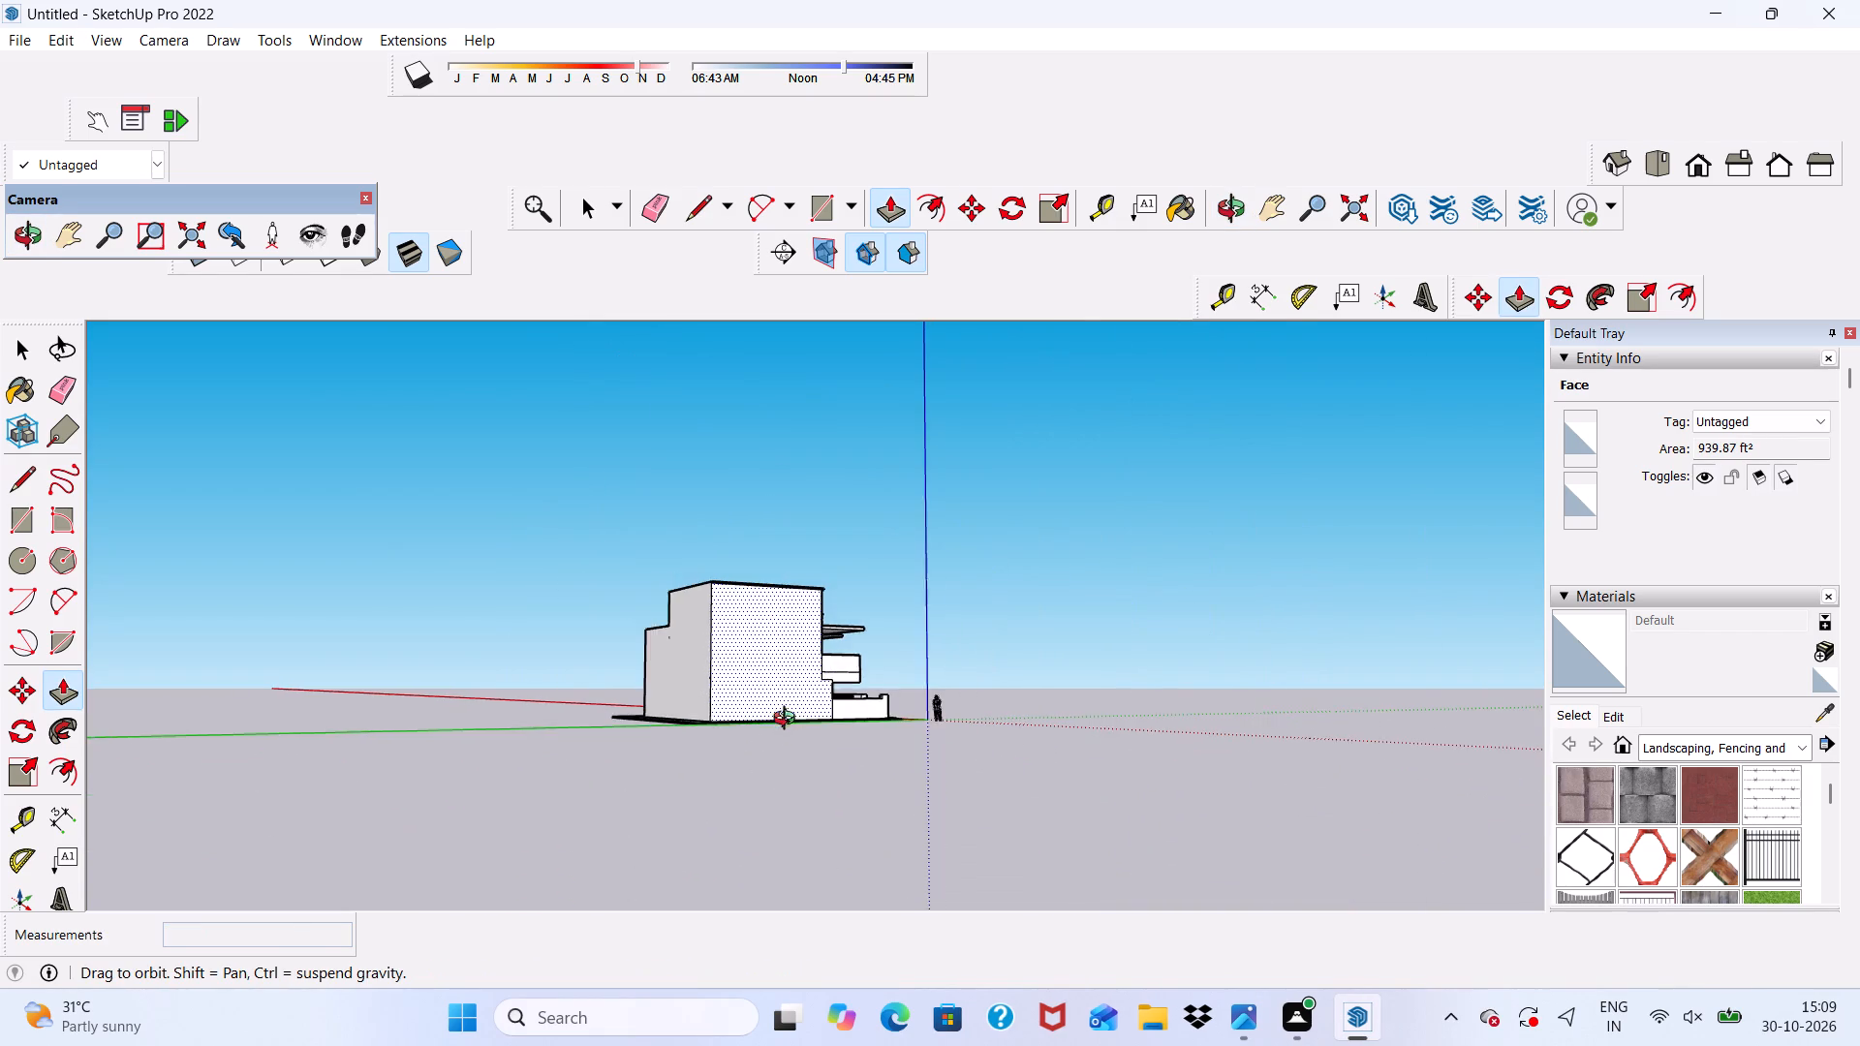
middle_drag(789, 721, 477, 842)
scroll(794, 761, up, 12)
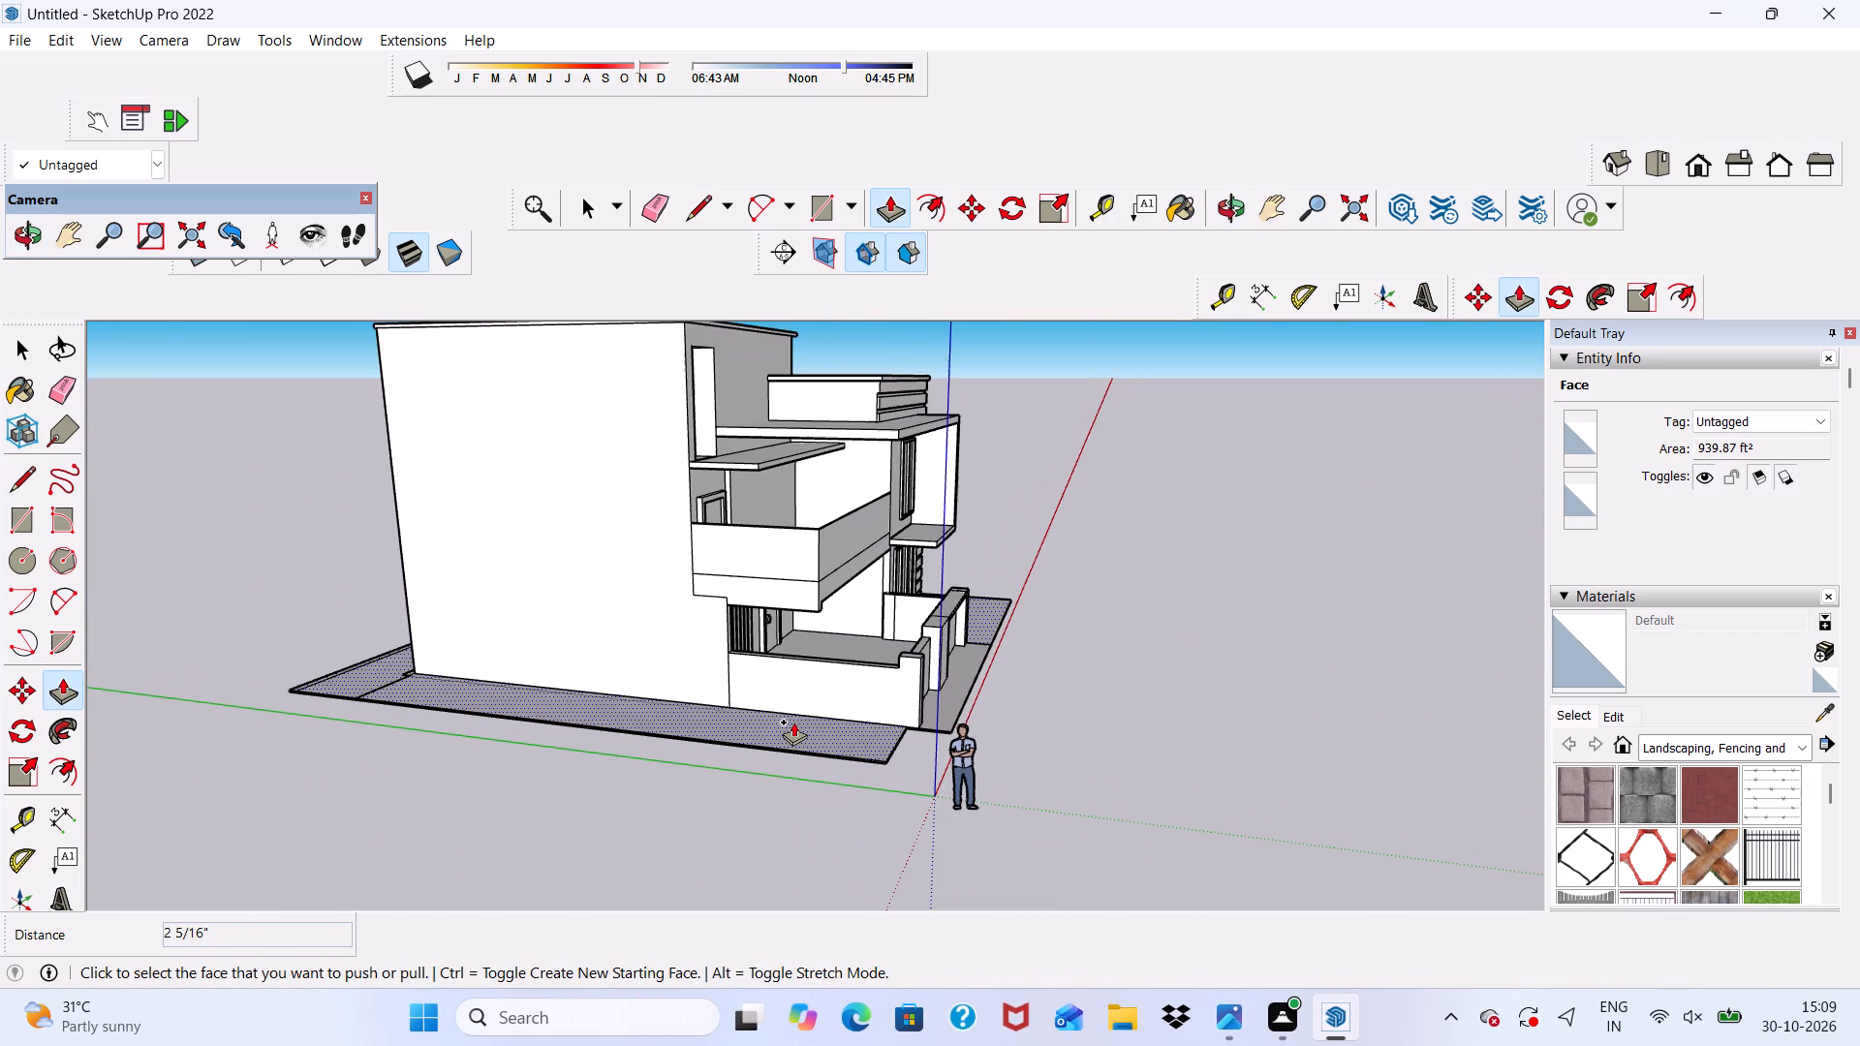
middle_drag(734, 781, 778, 497)
scroll(804, 578, up, 5)
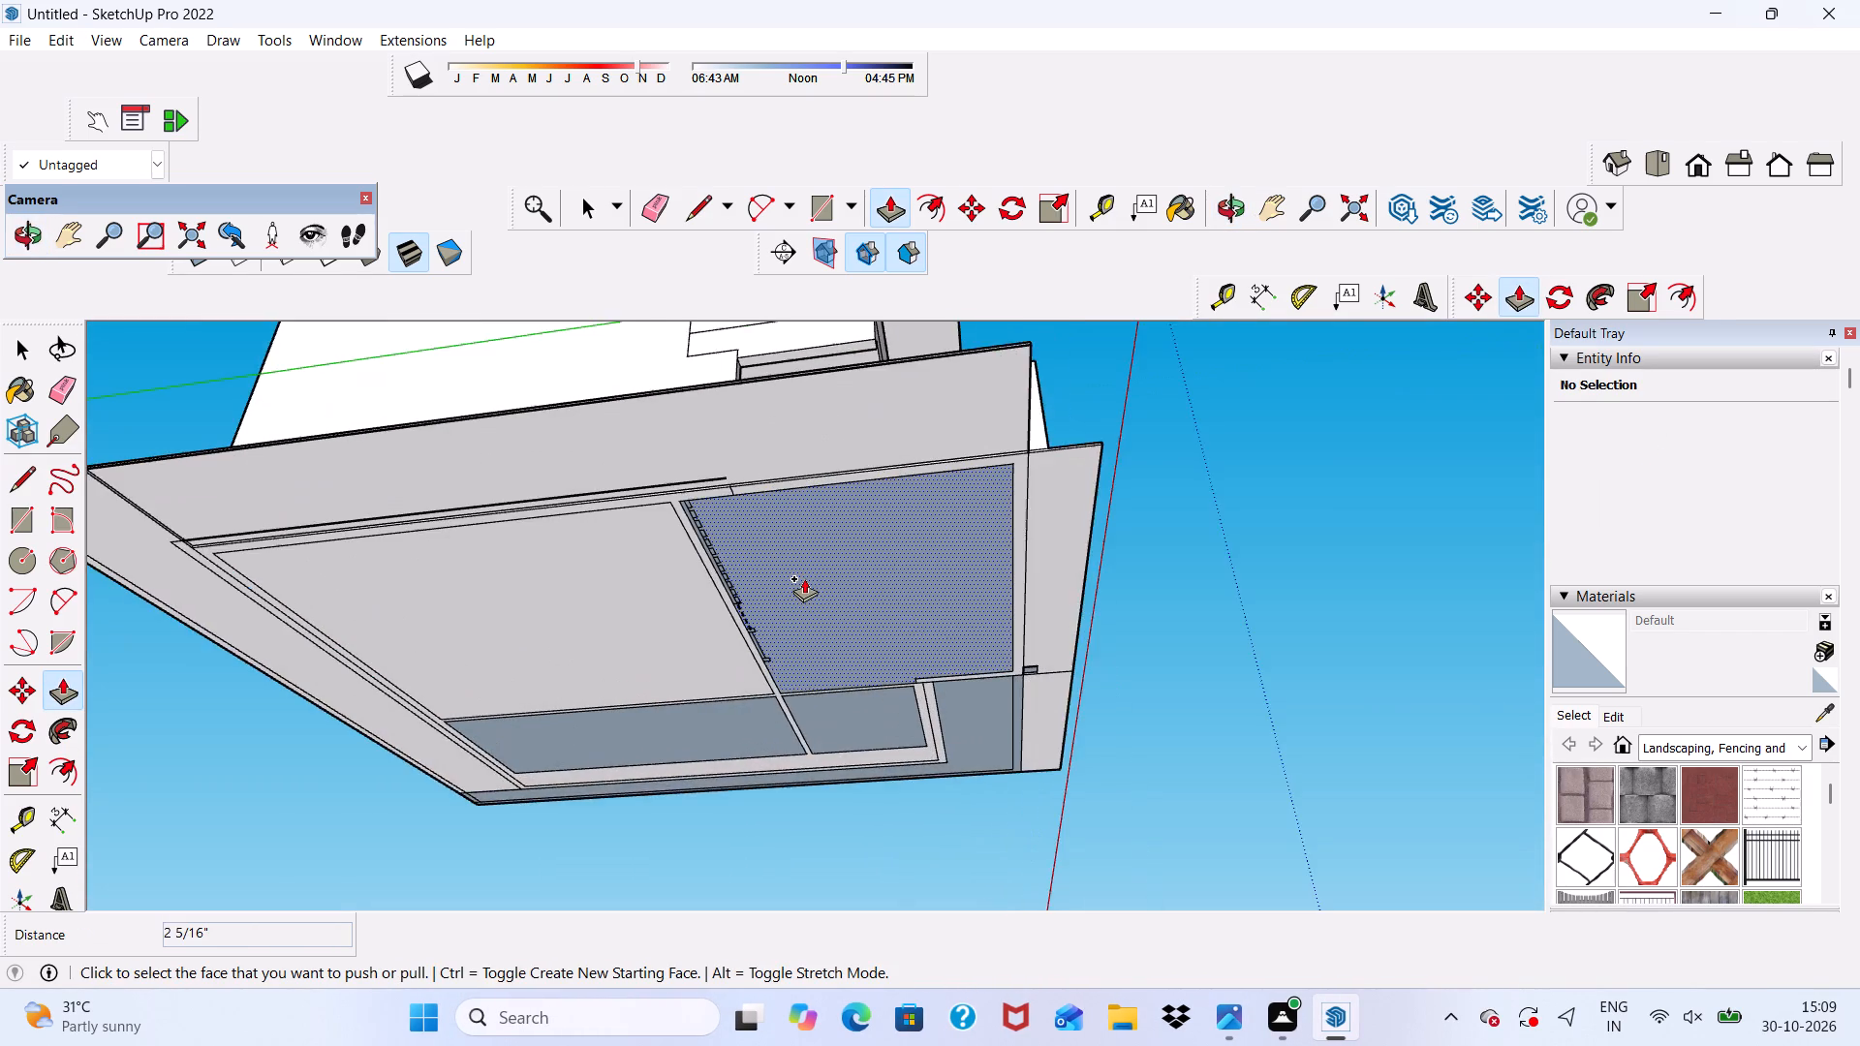
click(804, 578)
click(657, 533)
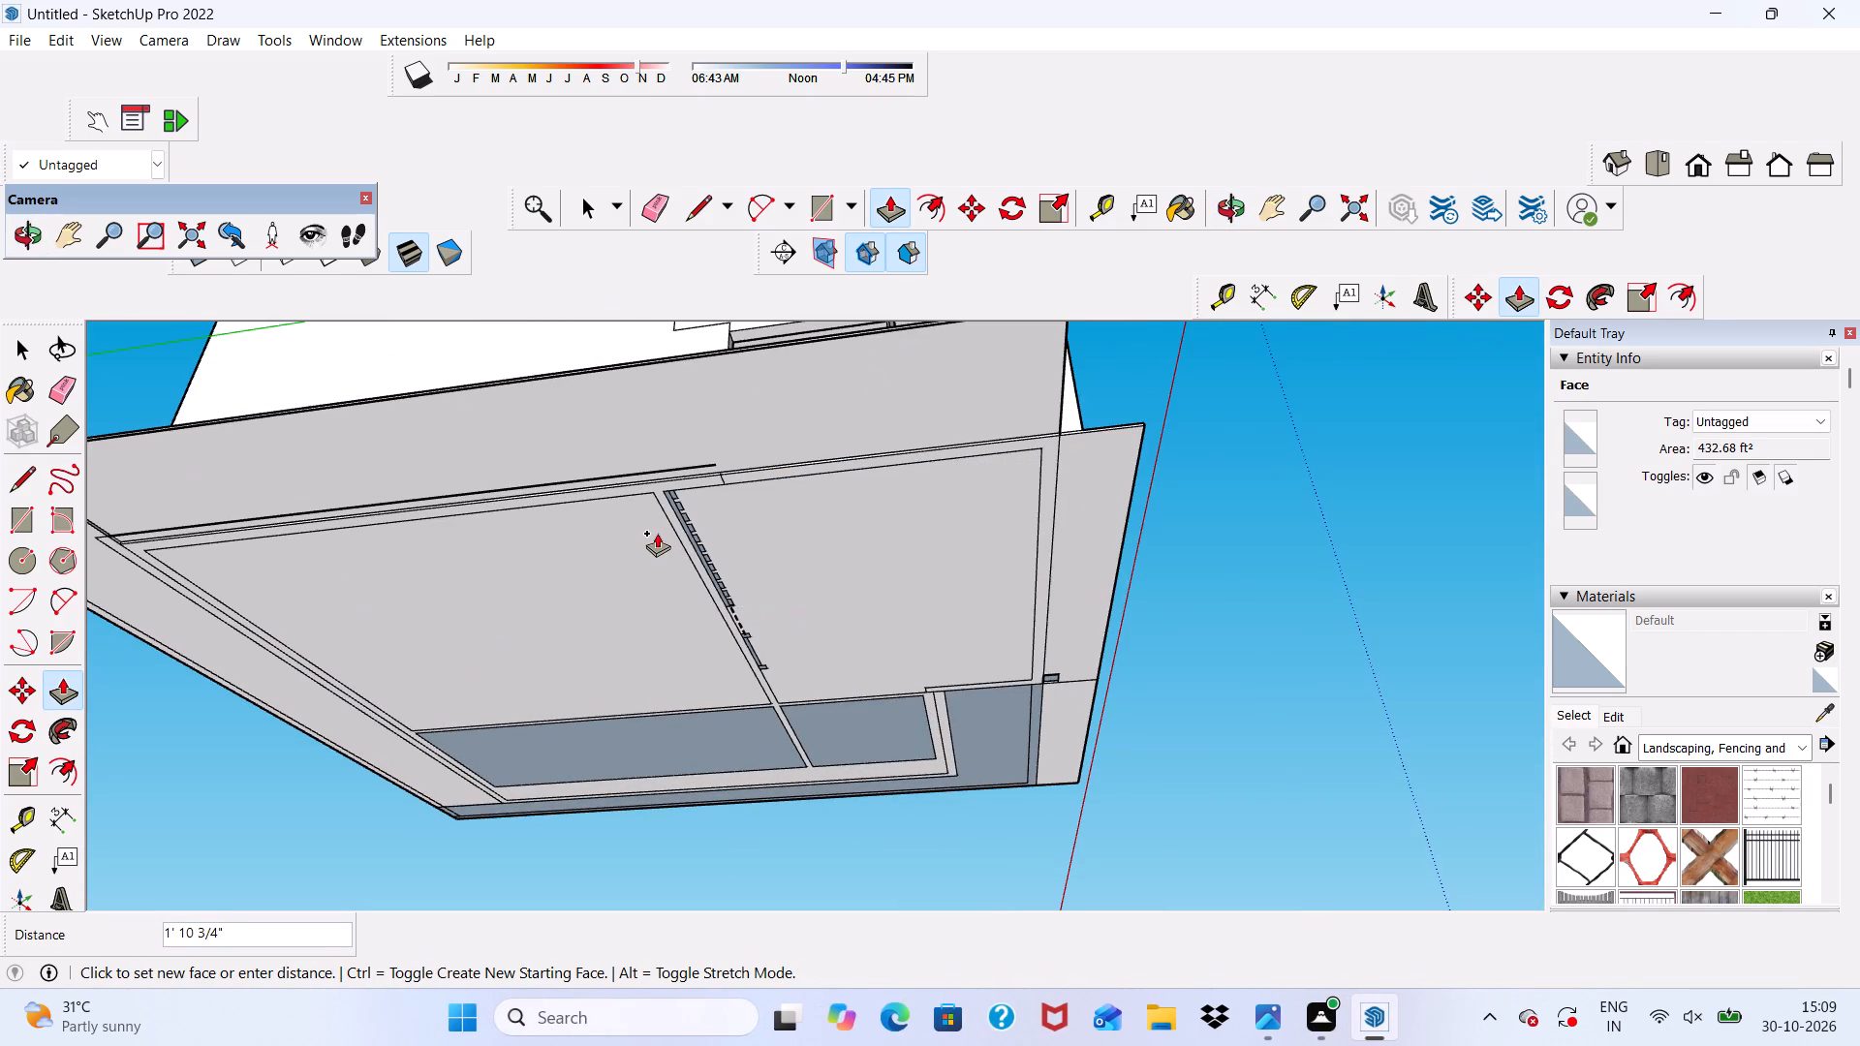
Push/Pull the small front and long rear floor panels on the underside's far side about 5' 8 3/4" and 4' 6 5/16".
scroll(801, 775, up, 2)
click(812, 718)
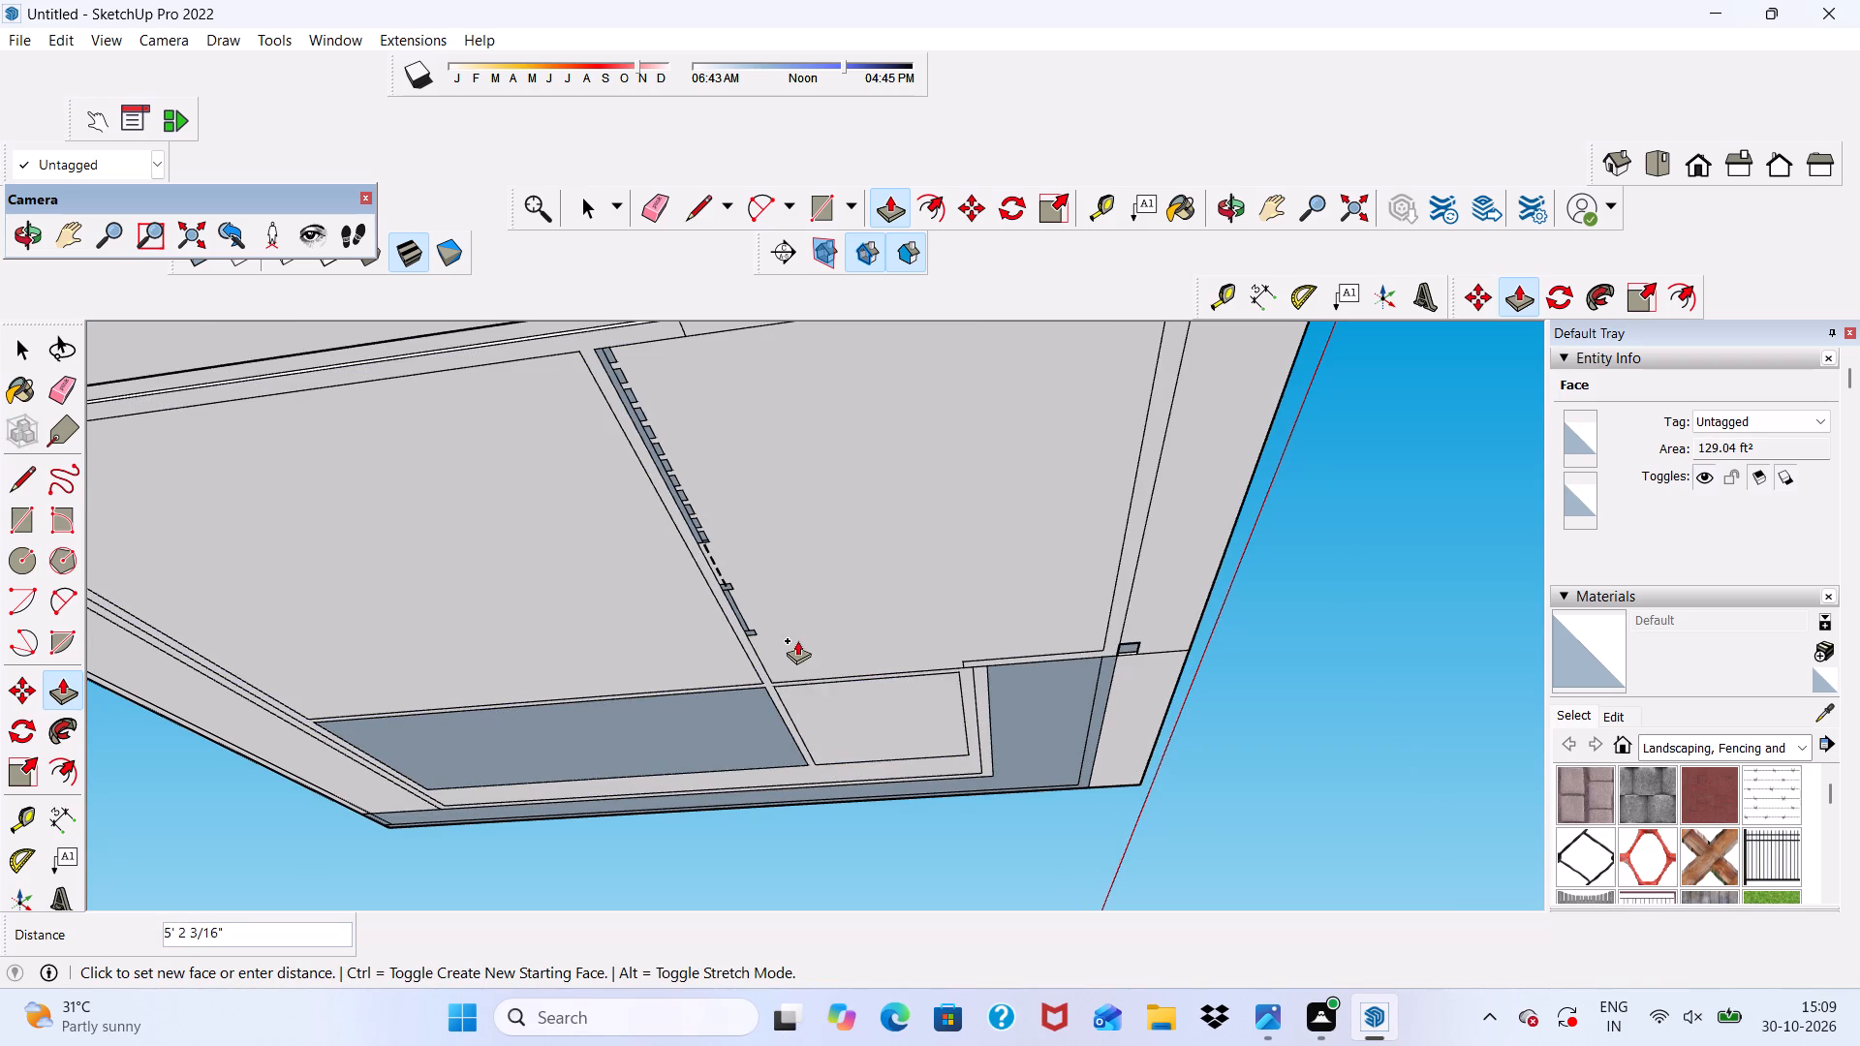
click(797, 632)
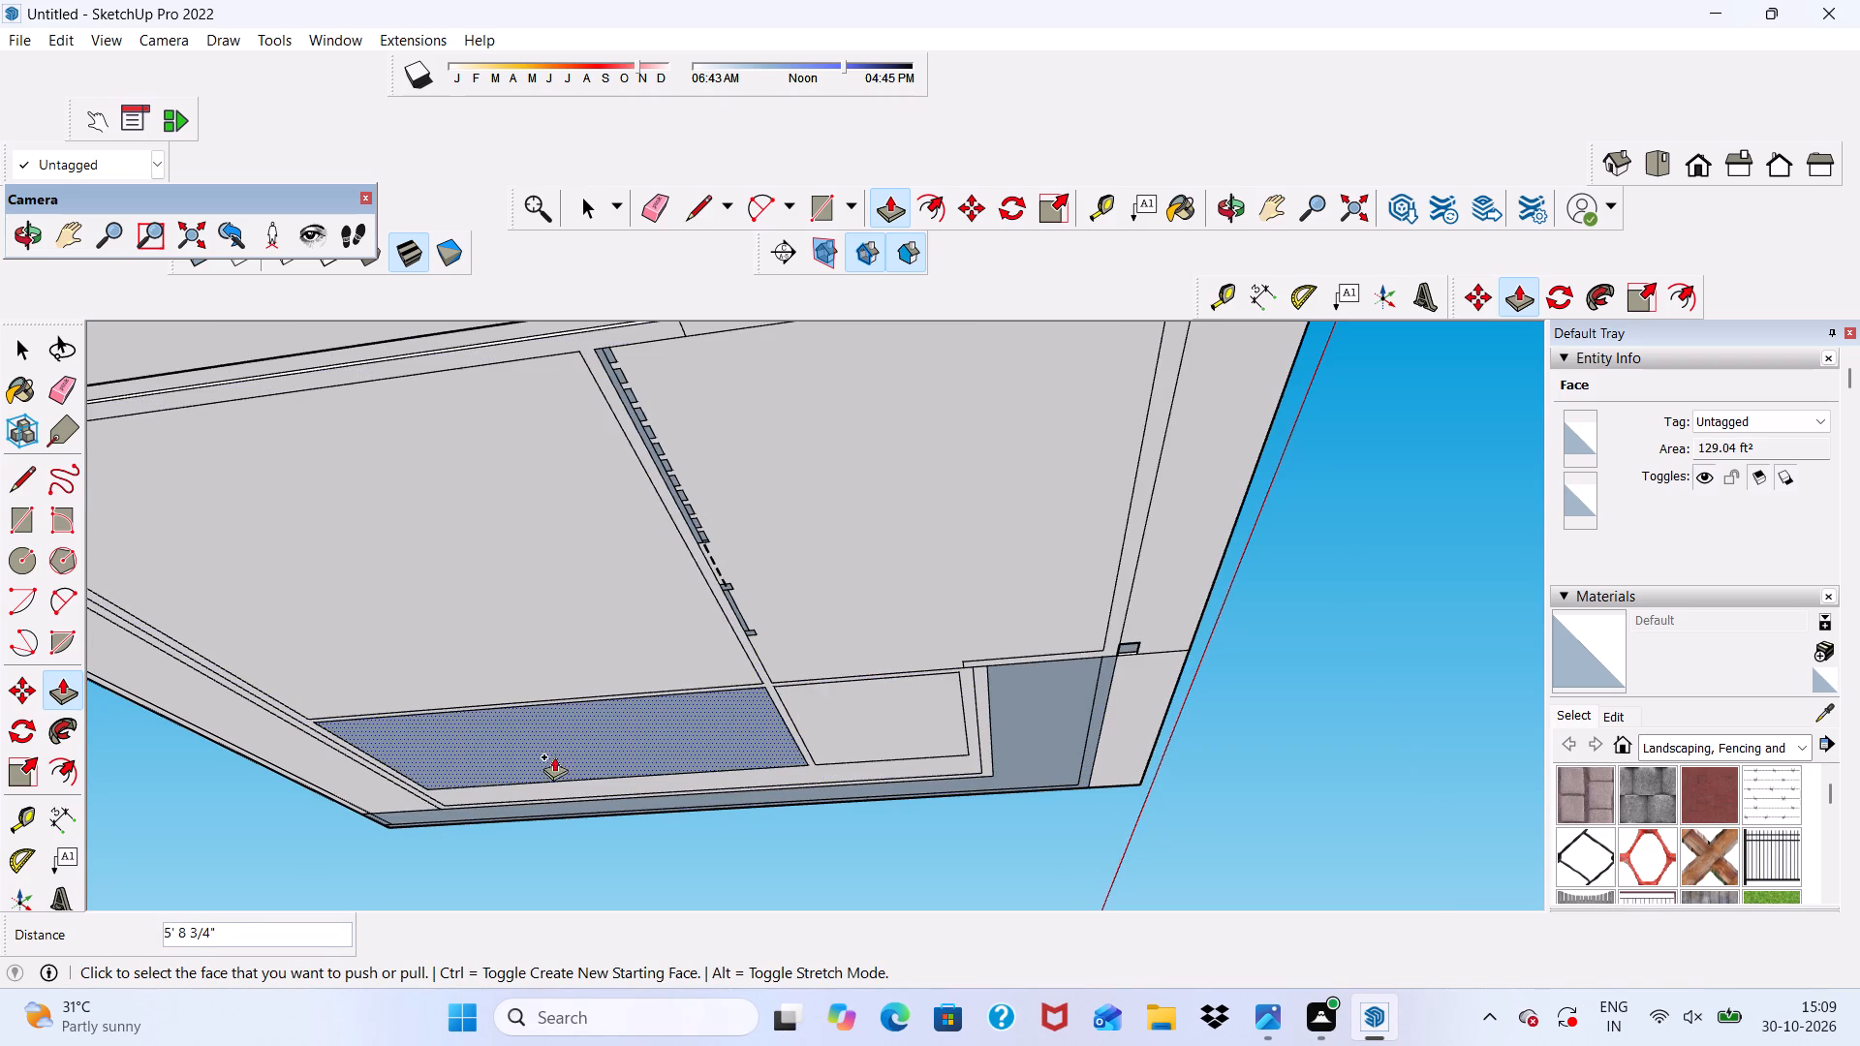
click(555, 736)
click(555, 669)
Push/Pull the L-shaped underside face around the front far-side corner about 1 13/16", referencing the adjoining floor panel.
scroll(652, 761, down, 2)
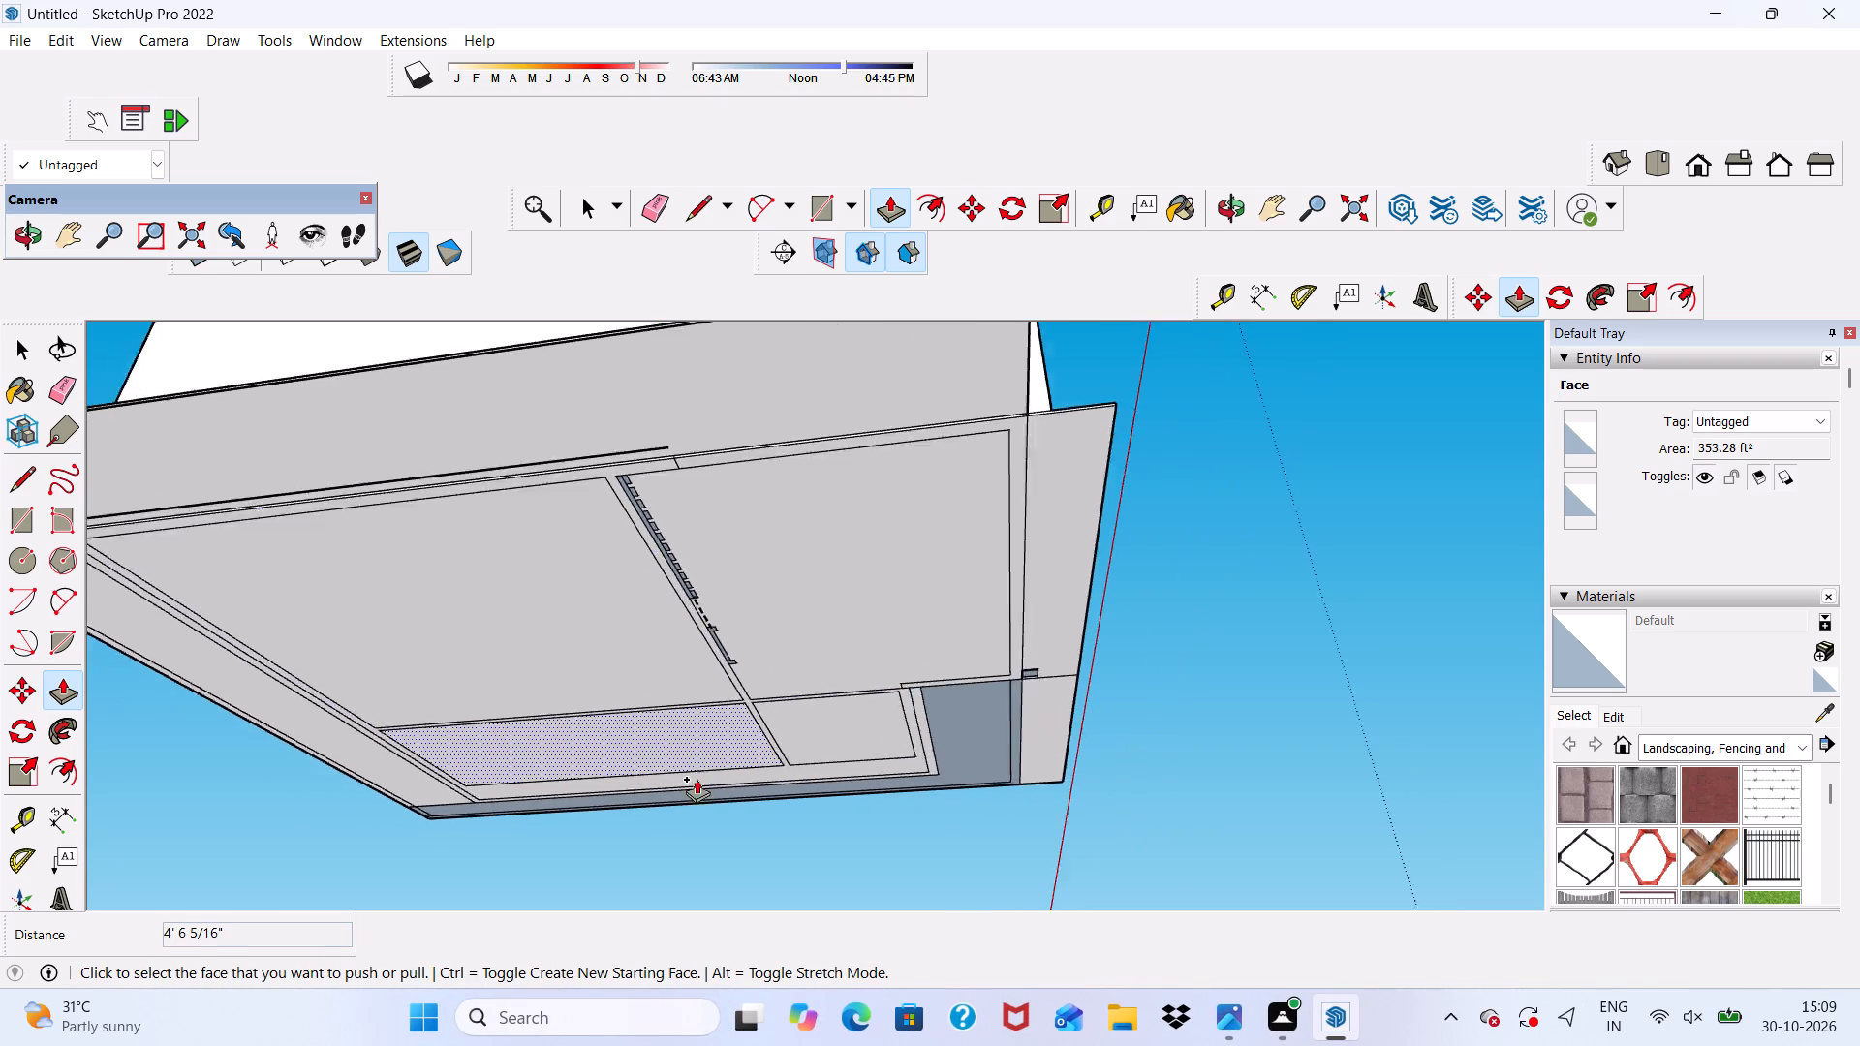
scroll(697, 779, down, 1)
scroll(907, 745, up, 2)
click(939, 721)
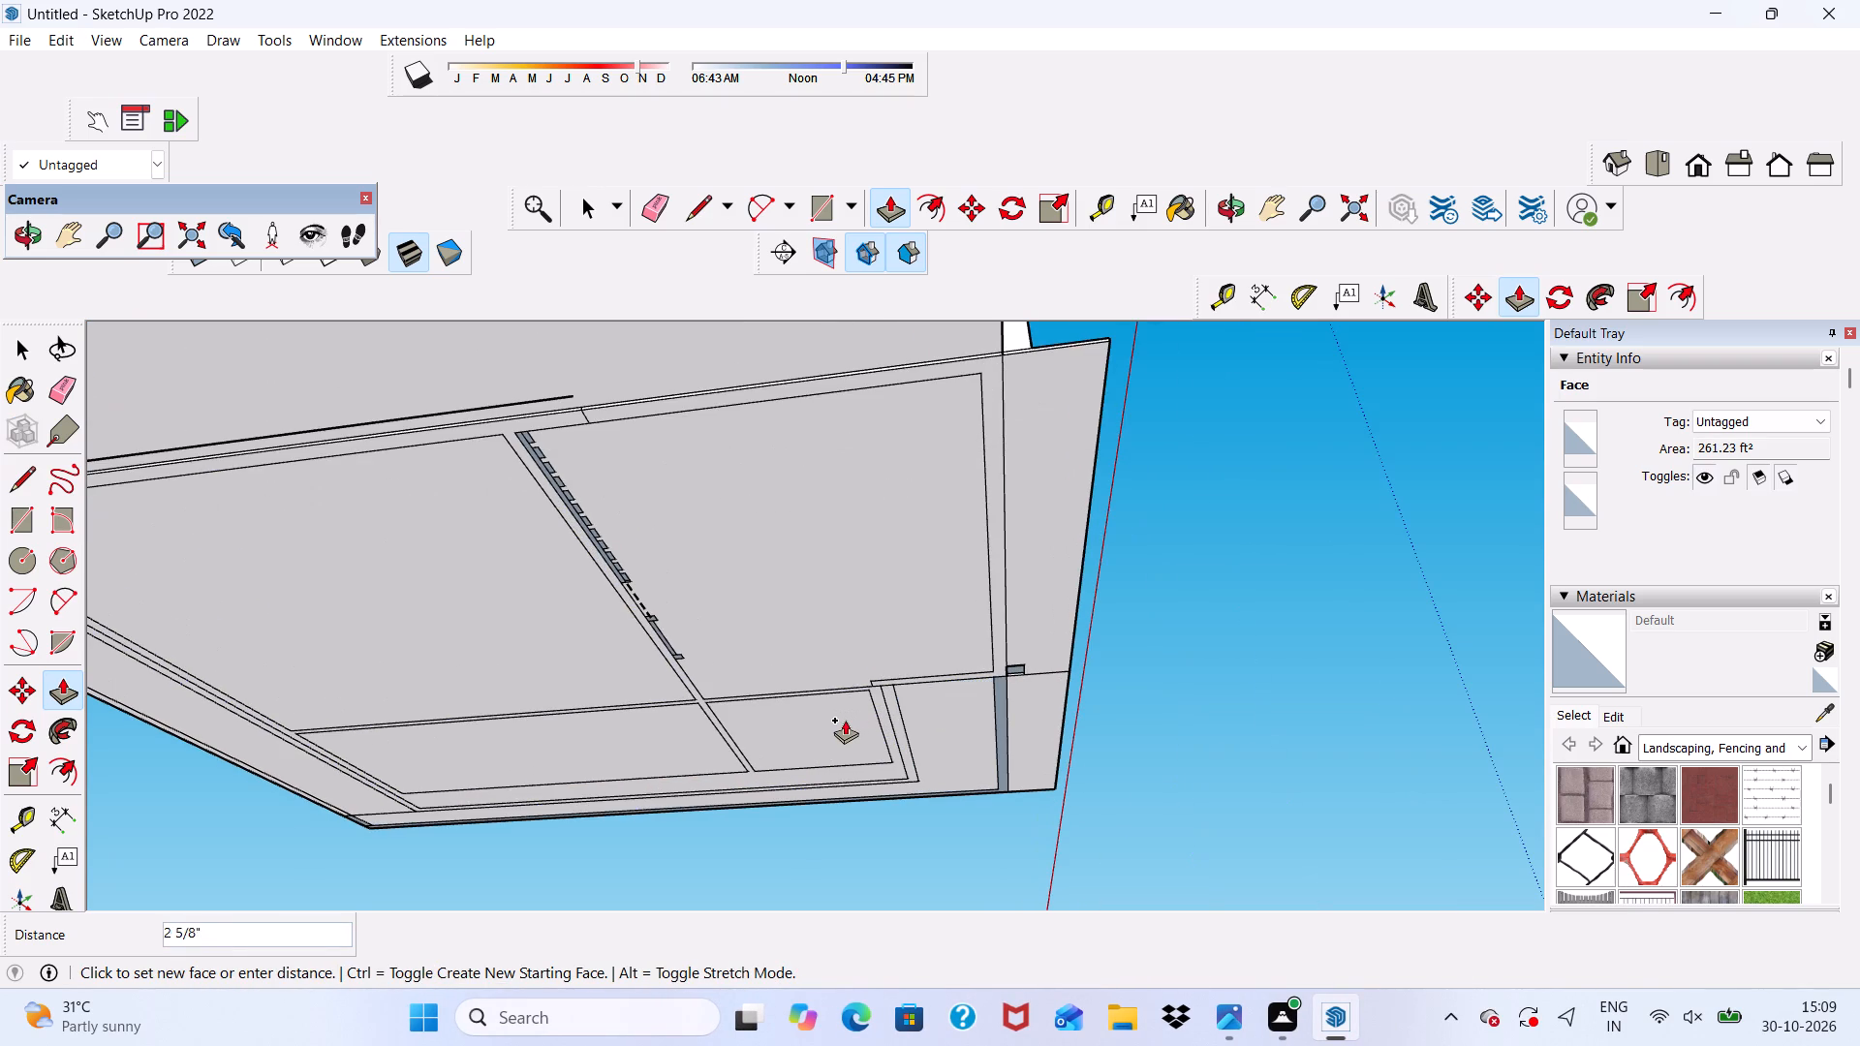
click(845, 720)
scroll(835, 675, down, 5)
scroll(960, 708, up, 11)
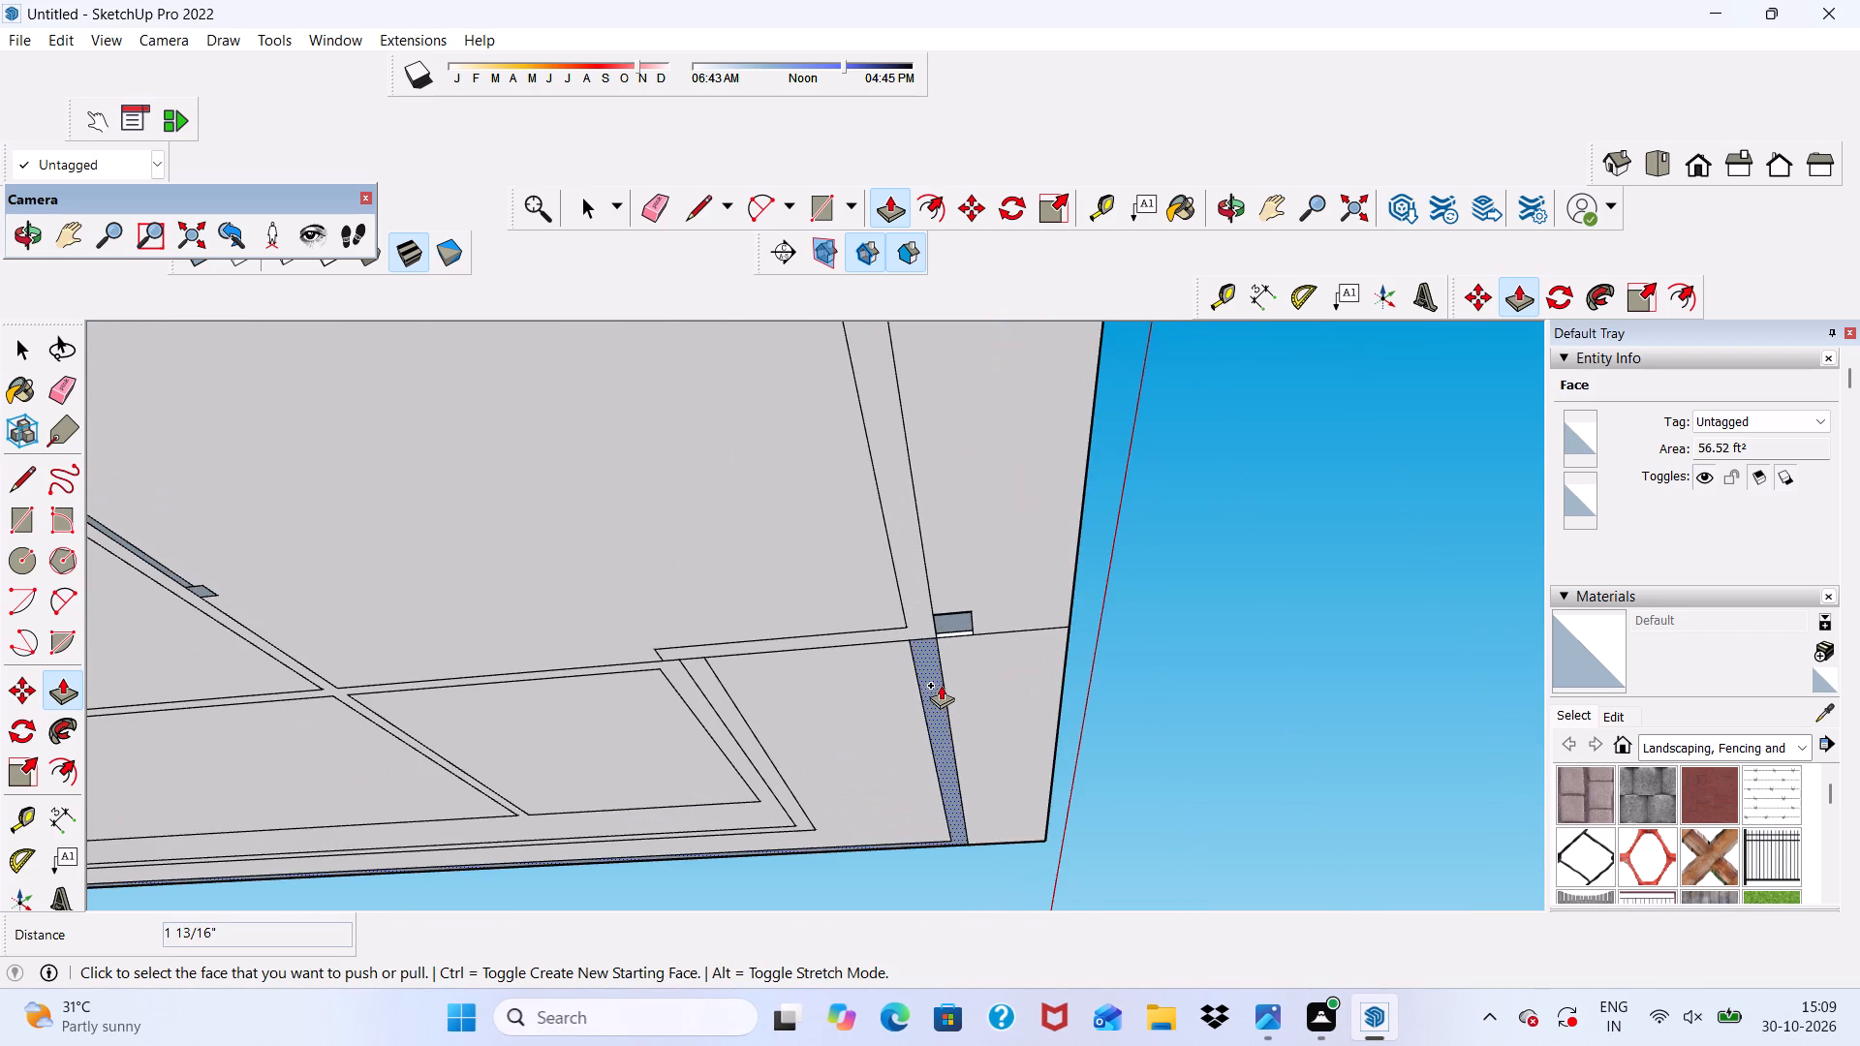
Push/Pull the narrow underside strip about 4 1/2" and the small rectangular recess beside it about 1 11/16", referencing the adjoining underside faces.
click(934, 682)
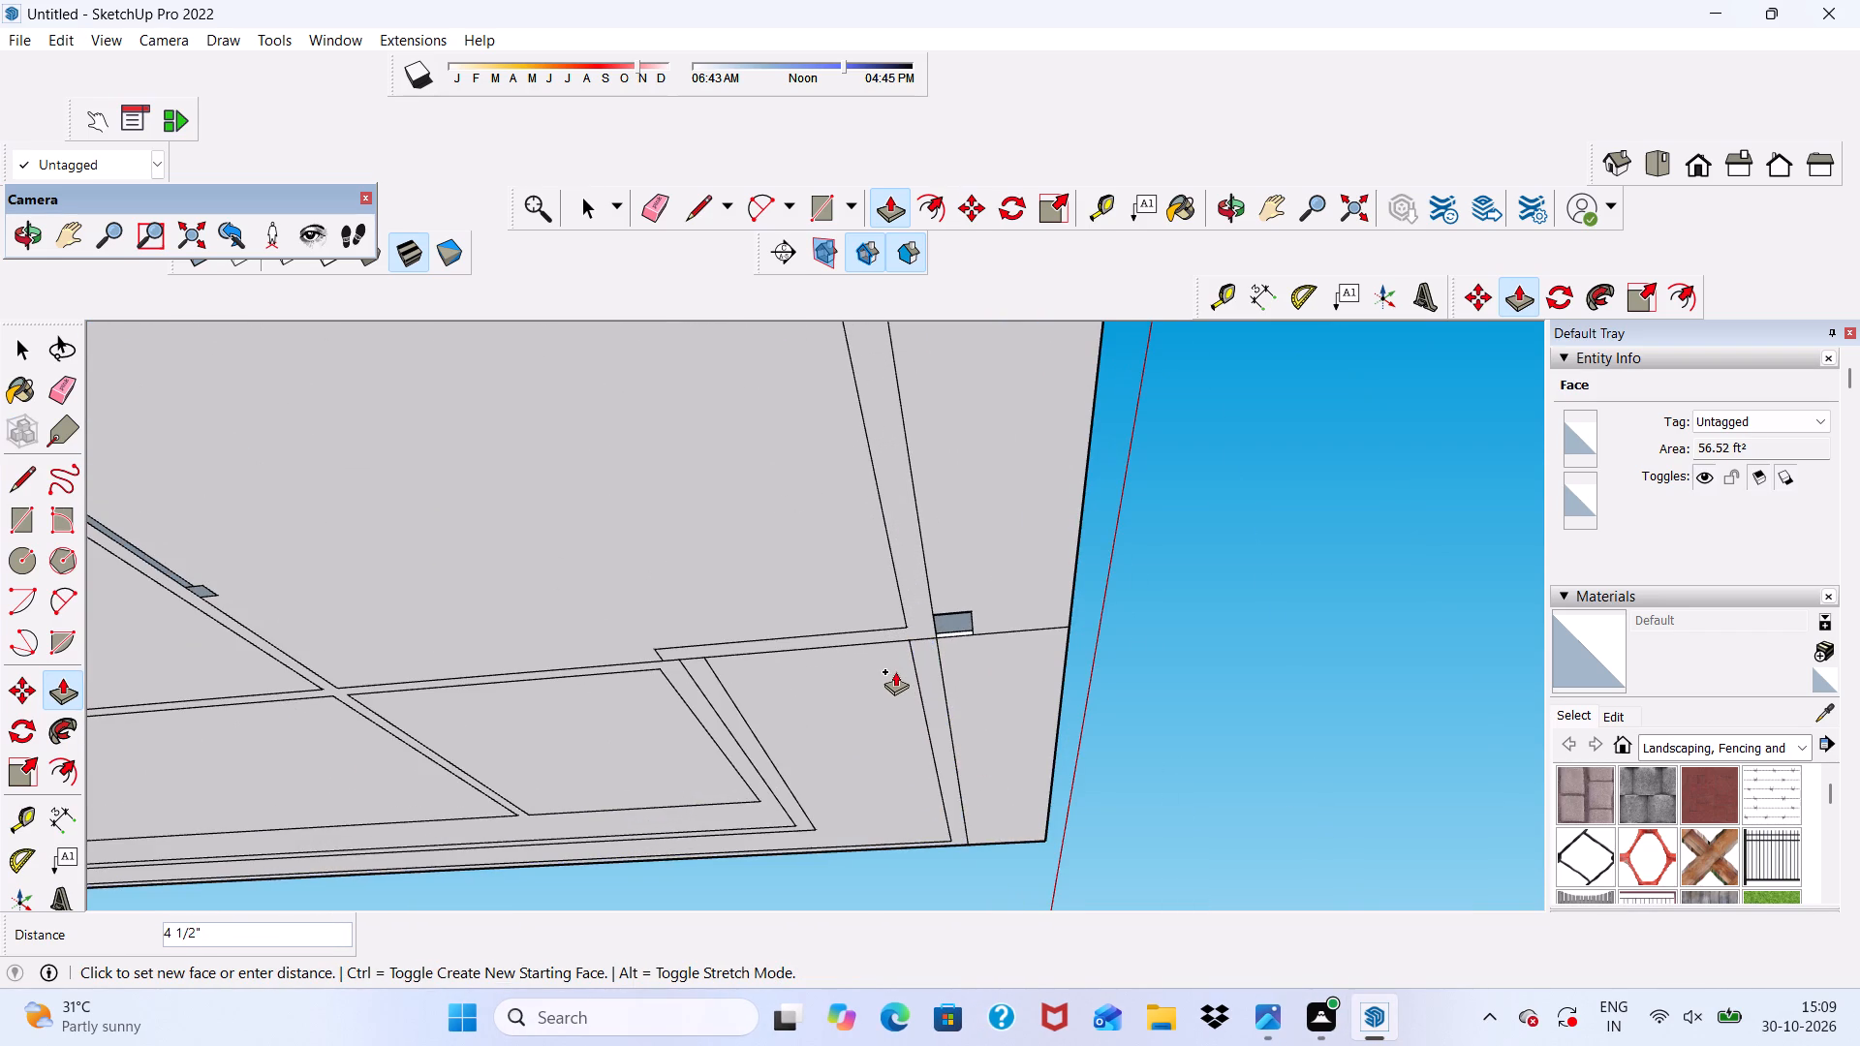
click(895, 671)
scroll(895, 671, down, 5)
scroll(927, 635, up, 11)
click(936, 647)
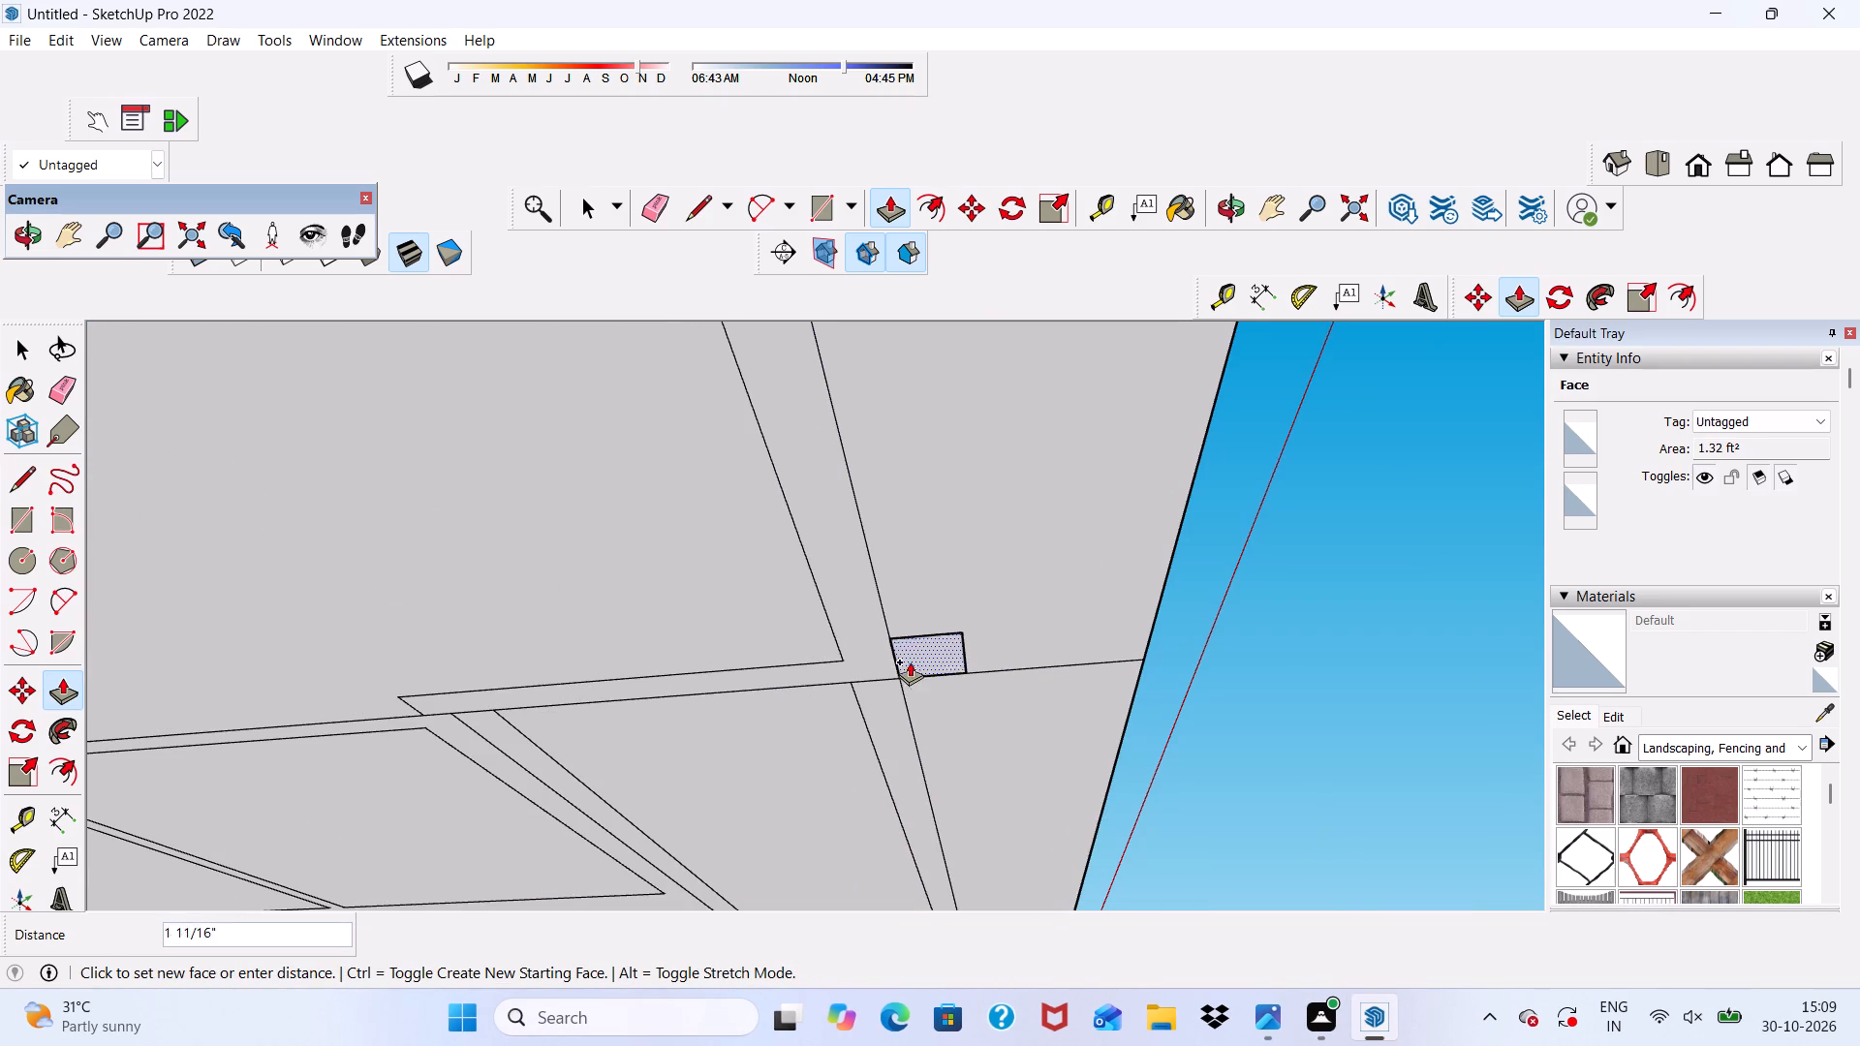
click(882, 664)
Examine the ground slab, its underside and the house's front and side from several angles for remaining uneven faces or seams.
scroll(882, 664, down, 5)
scroll(974, 642, down, 4)
middle_drag(979, 654, 812, 831)
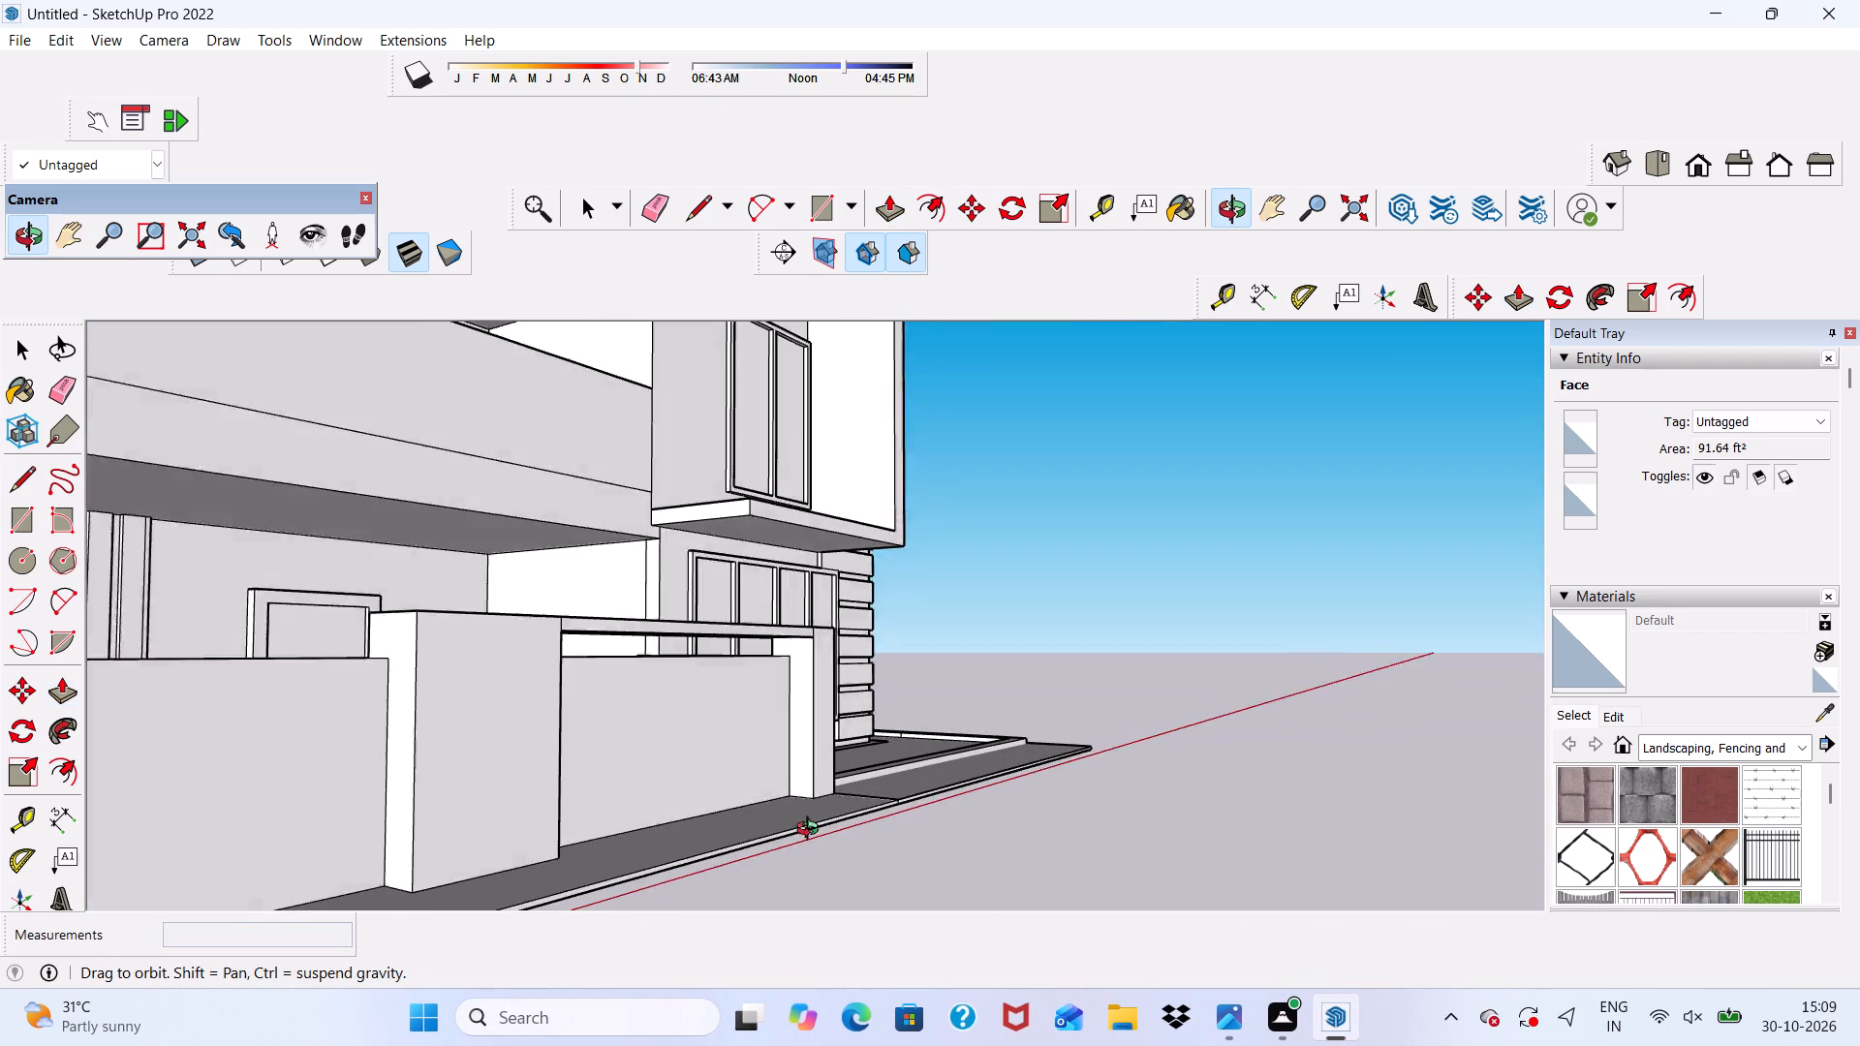
middle_drag(812, 831, 263, 932)
scroll(749, 716, up, 5)
scroll(750, 683, down, 4)
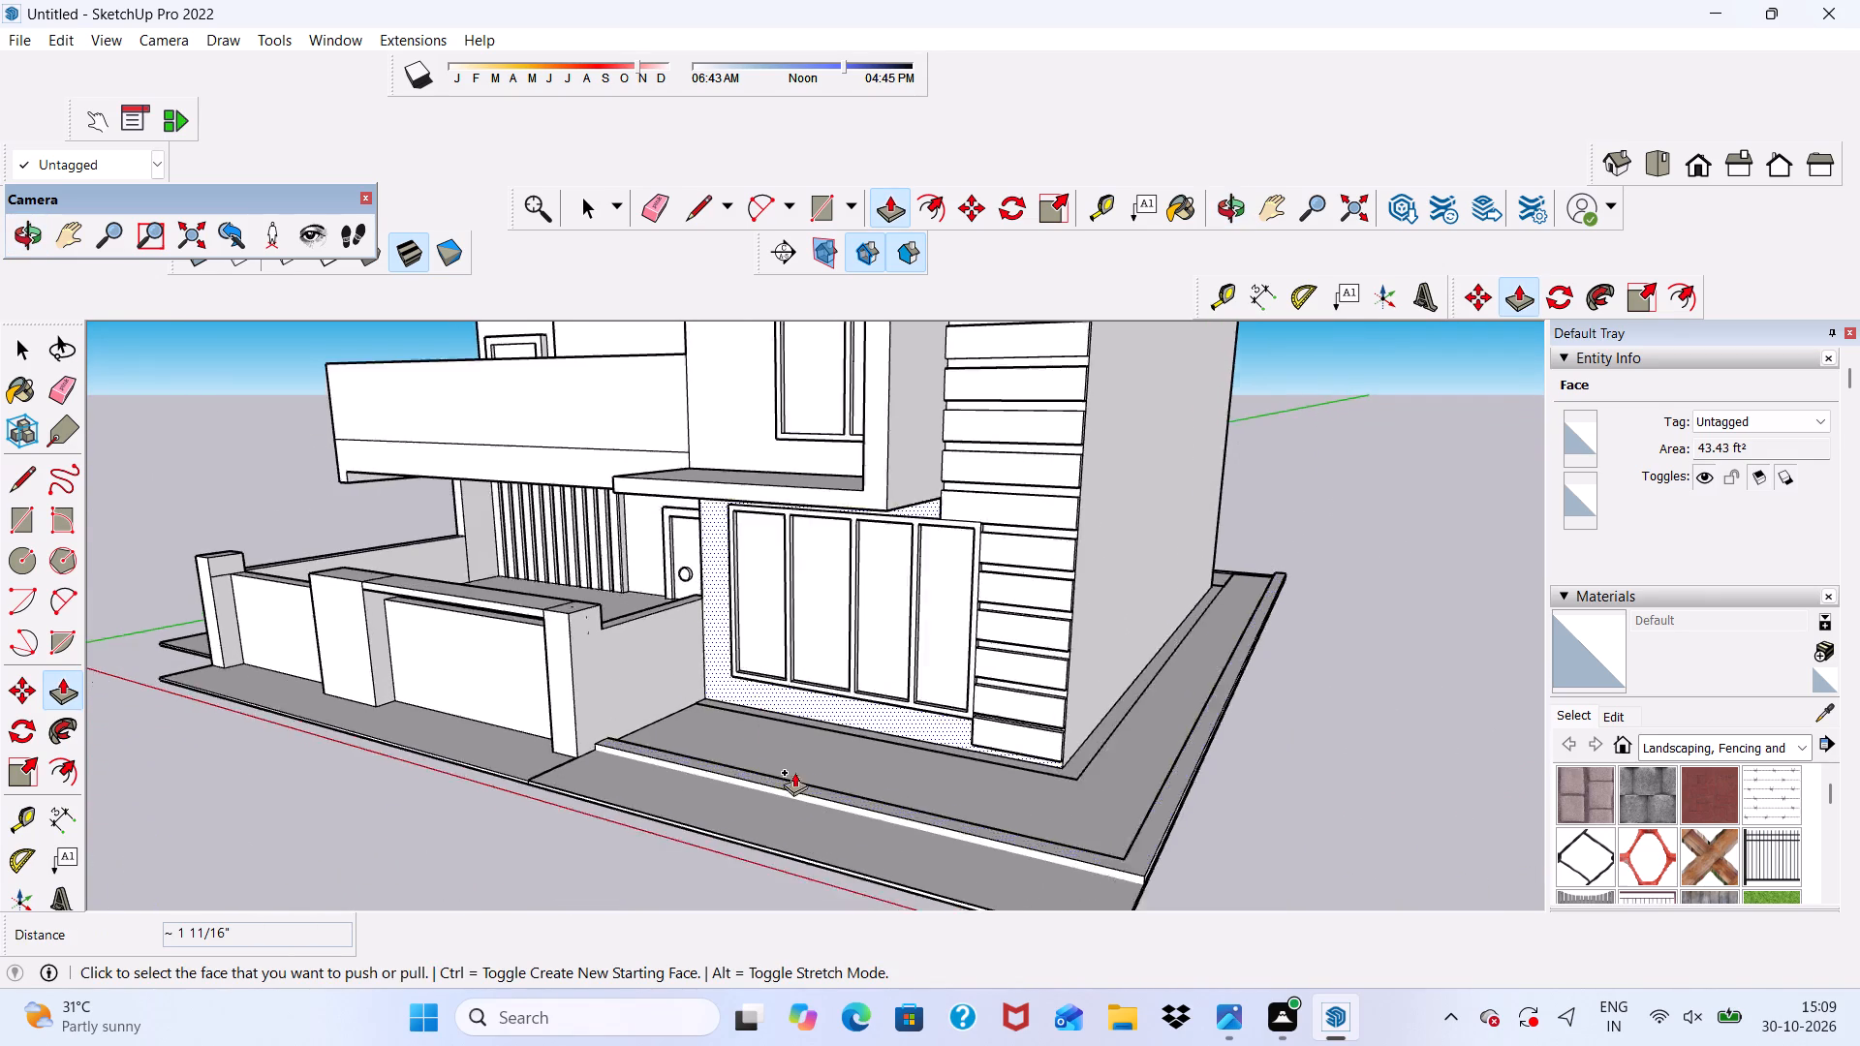
scroll(794, 772, down, 2)
scroll(1049, 809, up, 1)
middle_drag(1050, 809, 1048, 608)
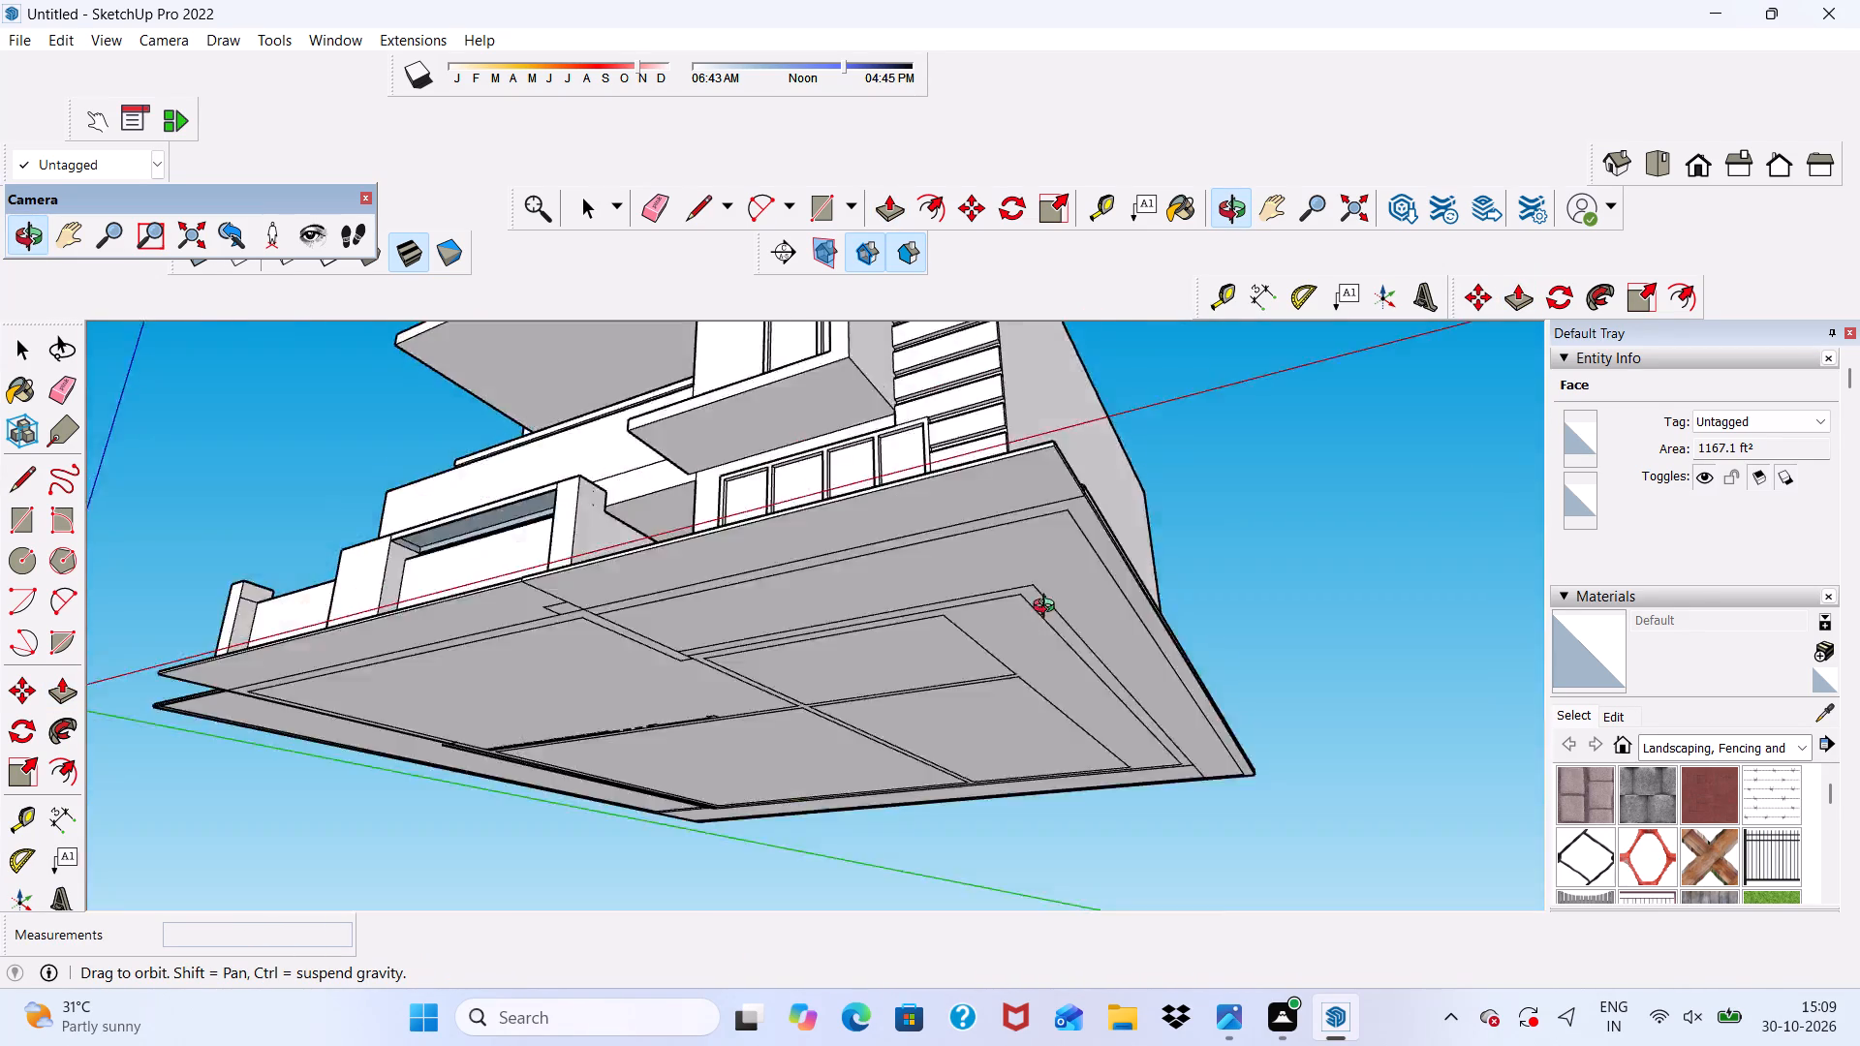
middle_drag(1048, 608, 878, 854)
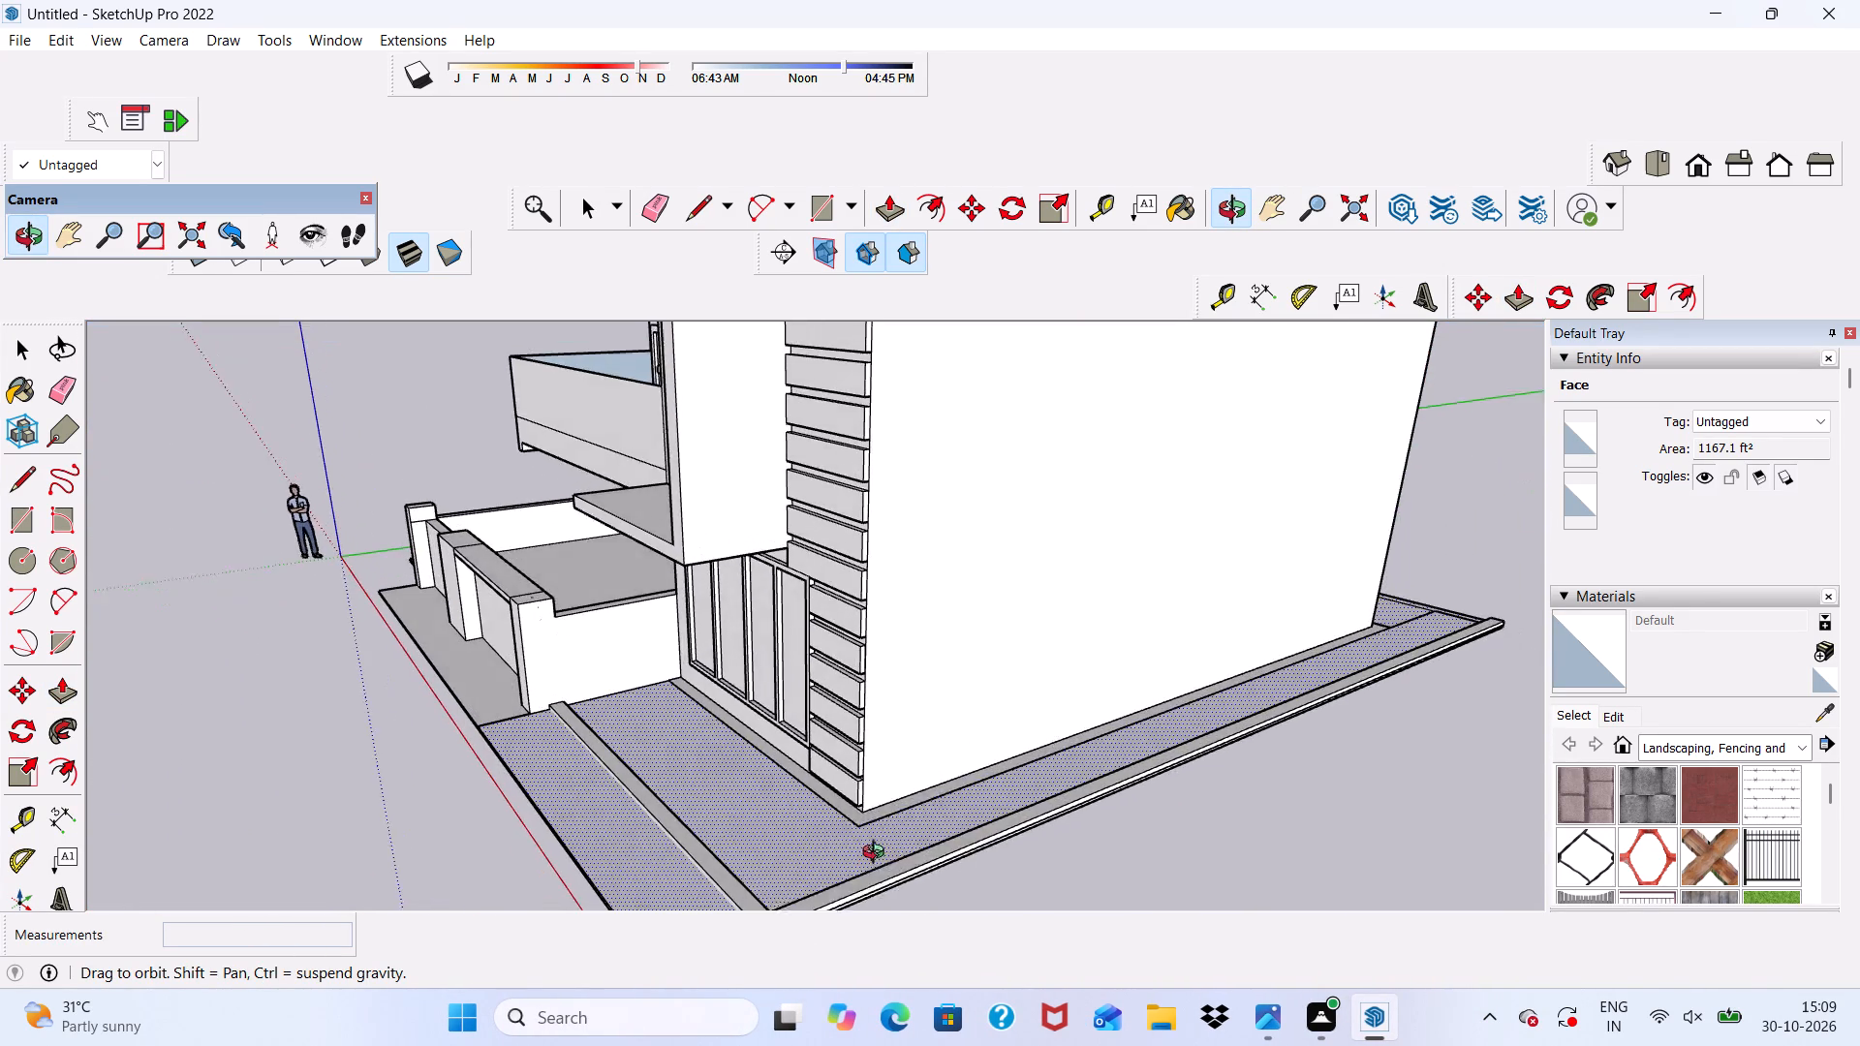
middle_drag(878, 854, 879, 861)
scroll(954, 679, down, 5)
middle_drag(744, 844, 926, 912)
scroll(871, 831, up, 5)
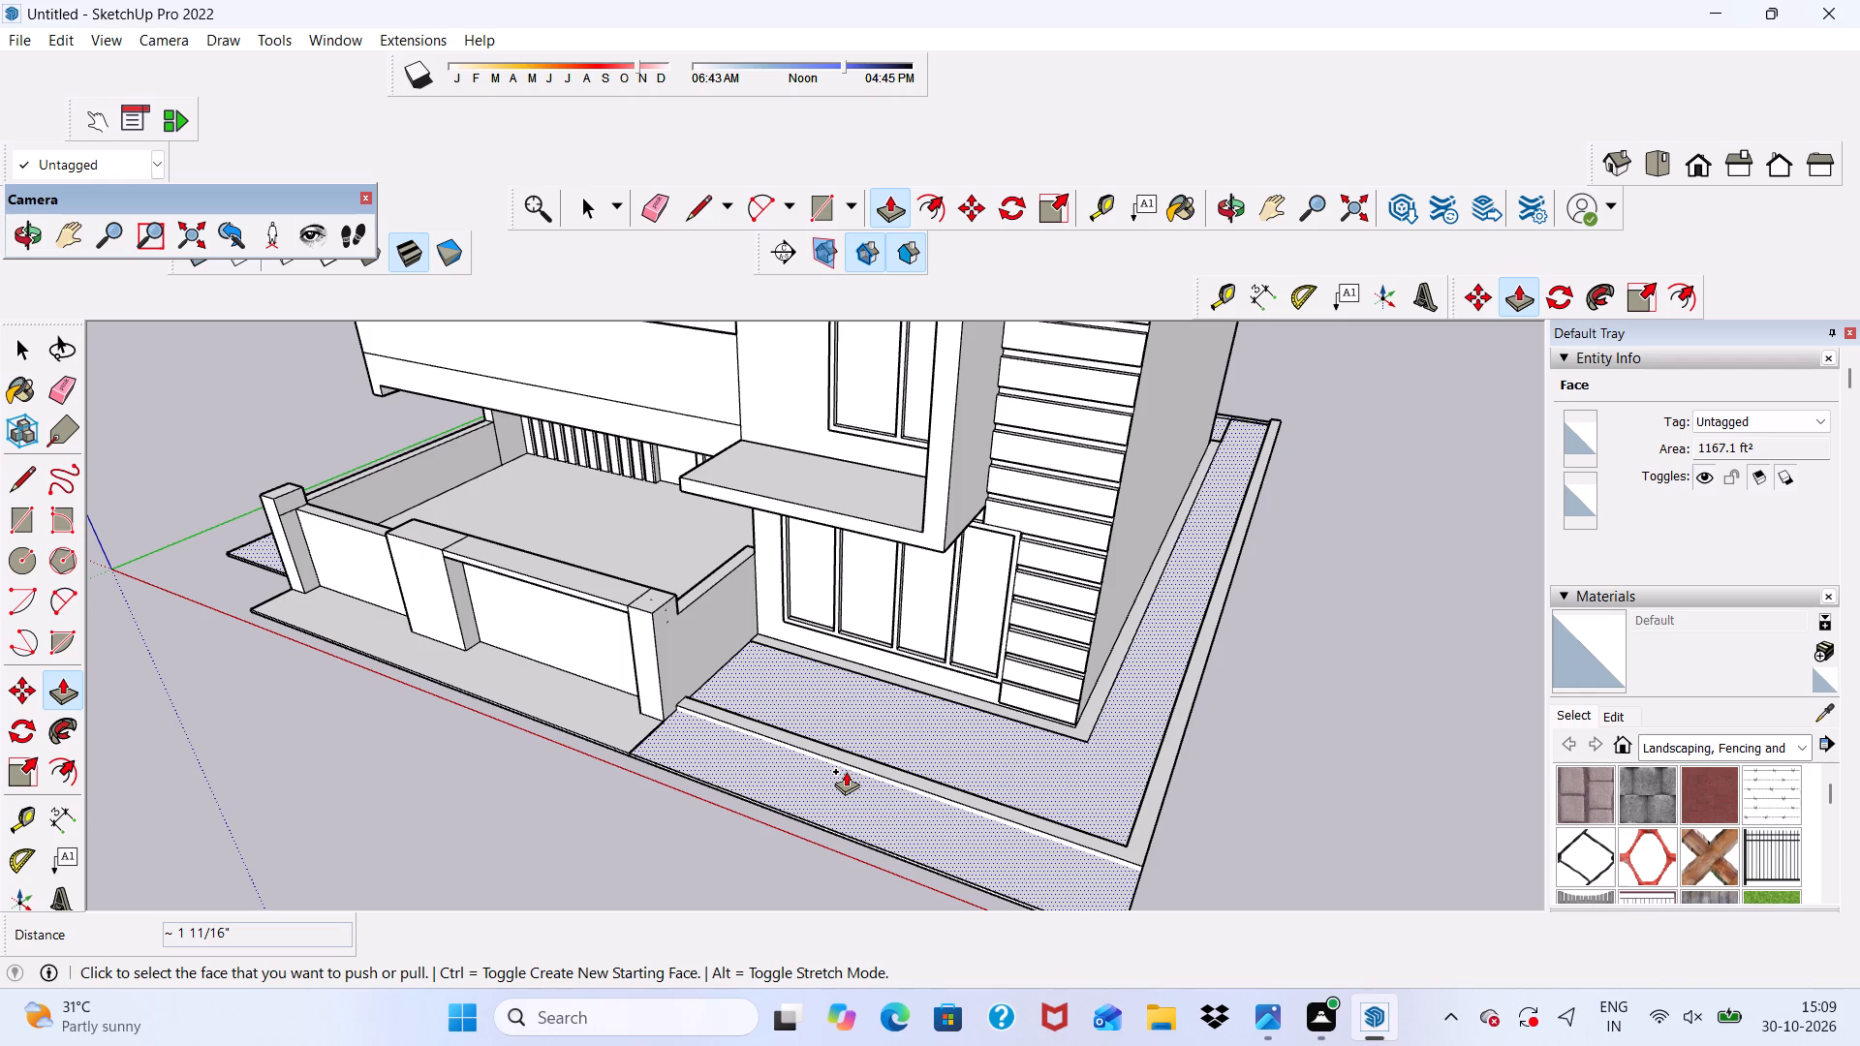
key(space)
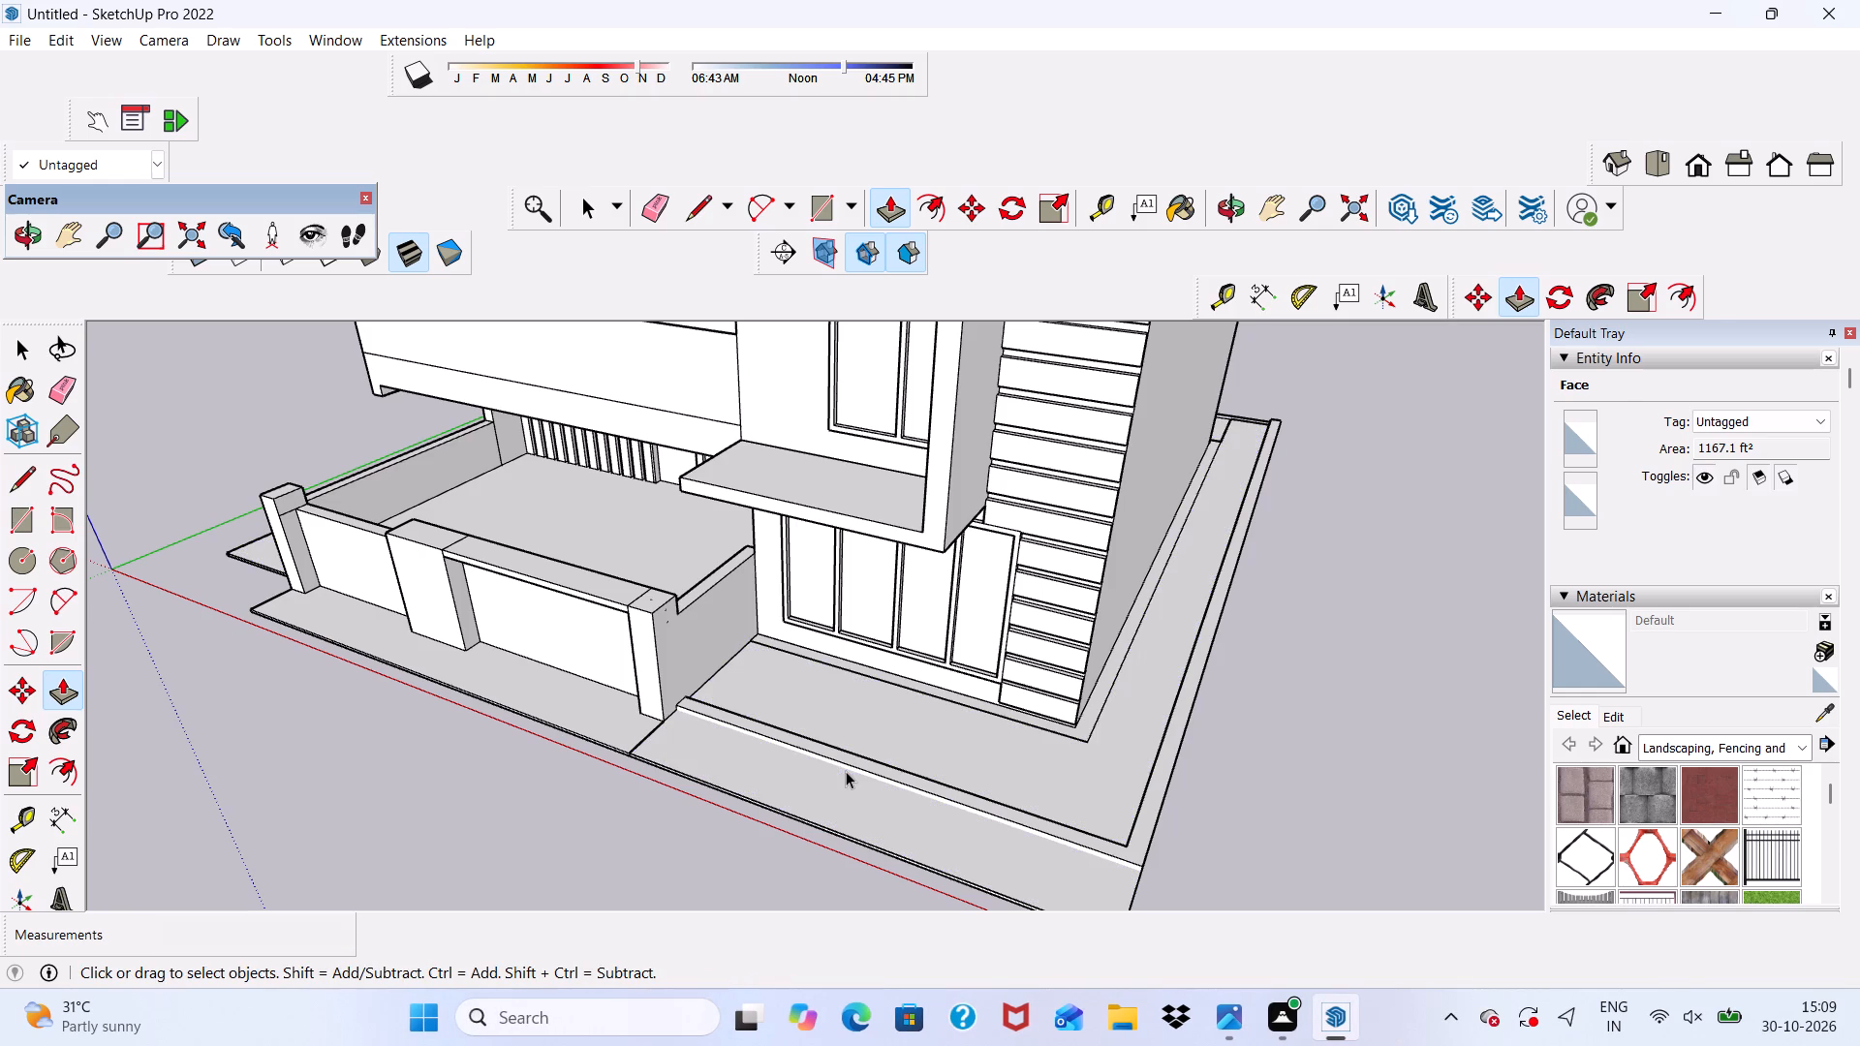
click(1292, 752)
middle_drag(1240, 619, 1054, 710)
scroll(1016, 756, up, 1)
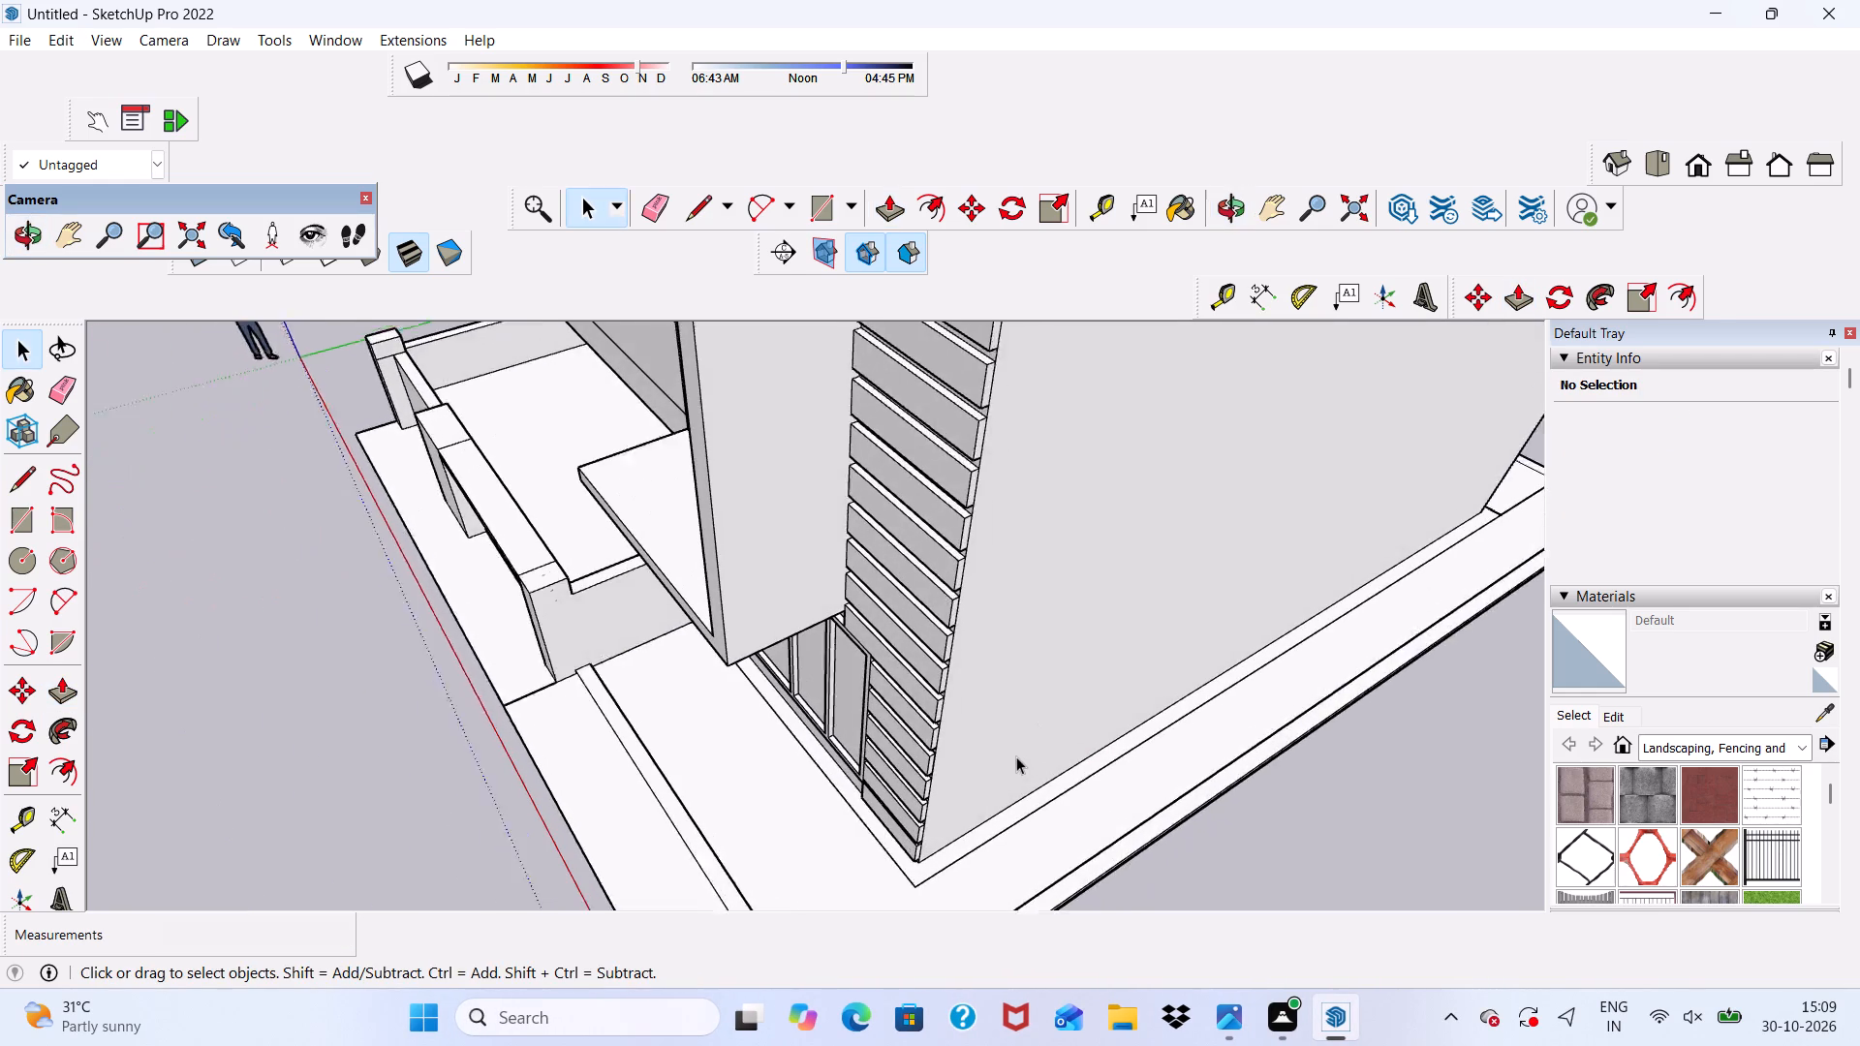
scroll(1016, 756, up, 1)
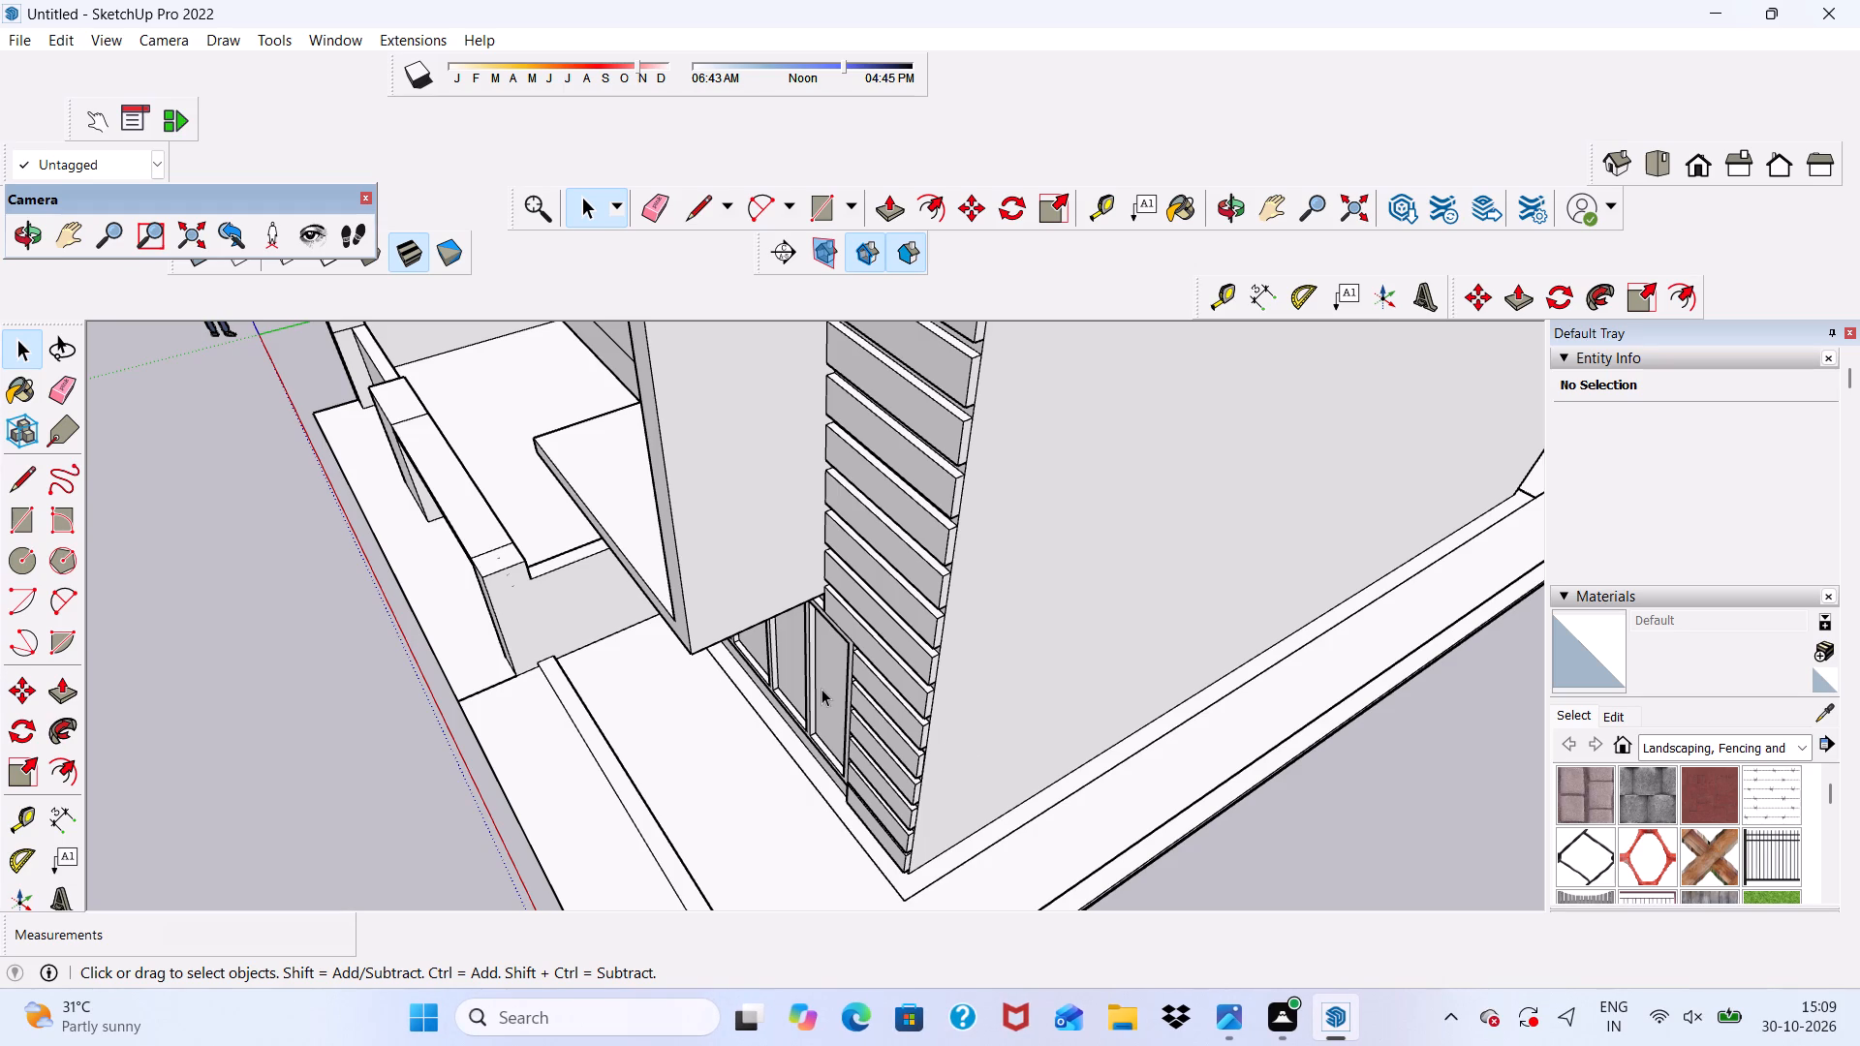
scroll(821, 689, down, 6)
middle_drag(807, 750, 985, 803)
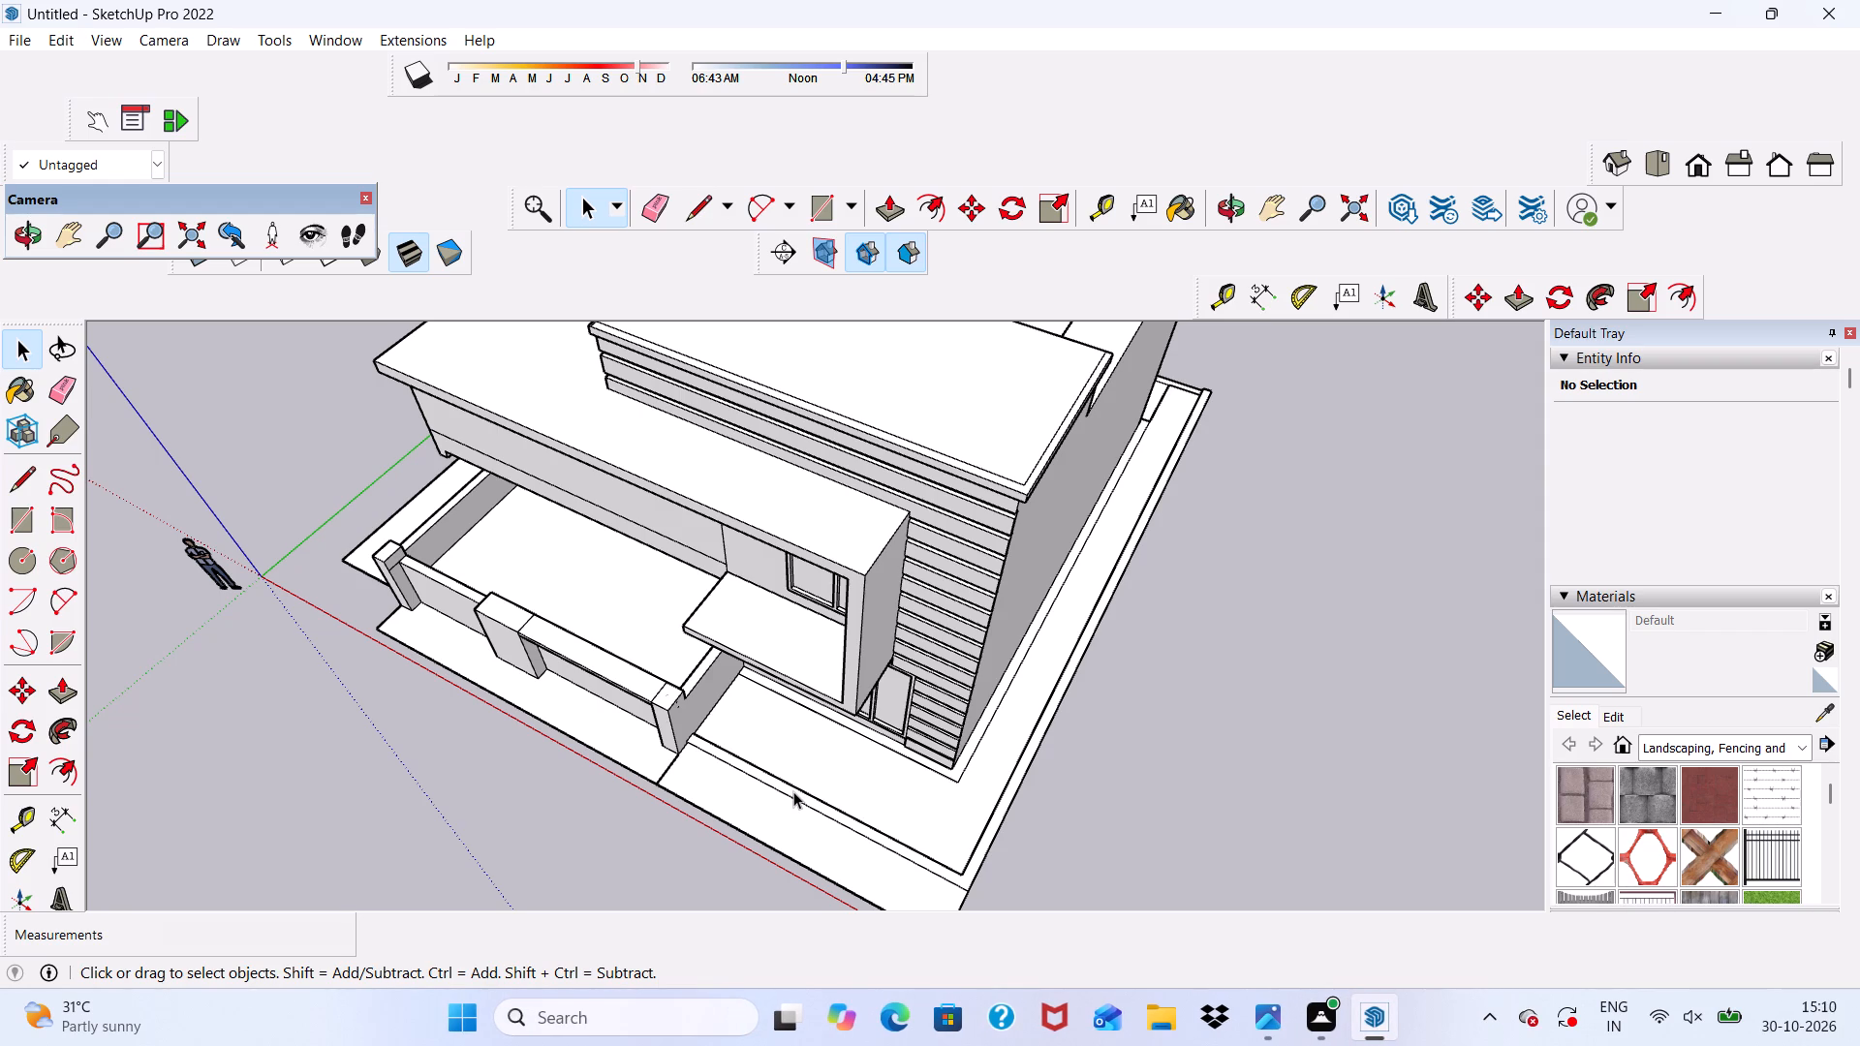
scroll(802, 778, down, 1)
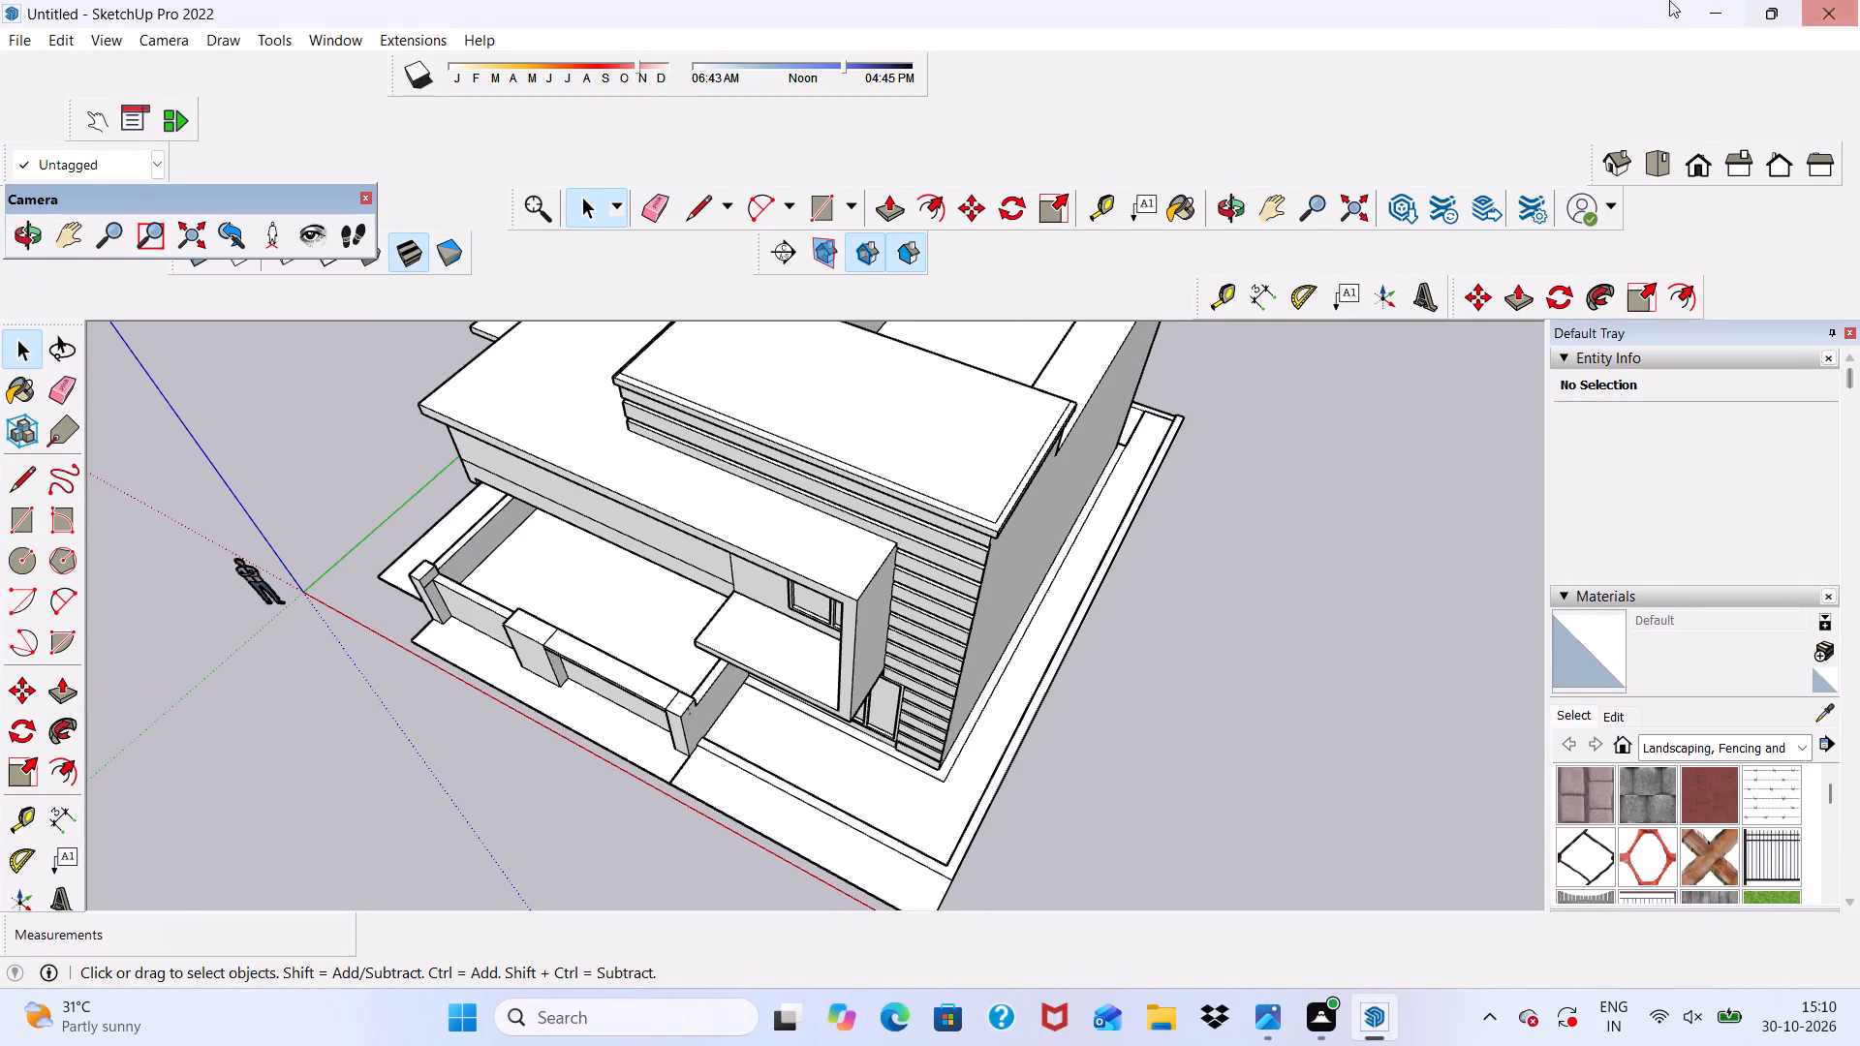
scroll(735, 750, down, 2)
Erase the seam lines between the front boundary wall's top beam and its end pillar, on the top and front faces.
middle_drag(741, 750, 770, 642)
scroll(668, 655, up, 8)
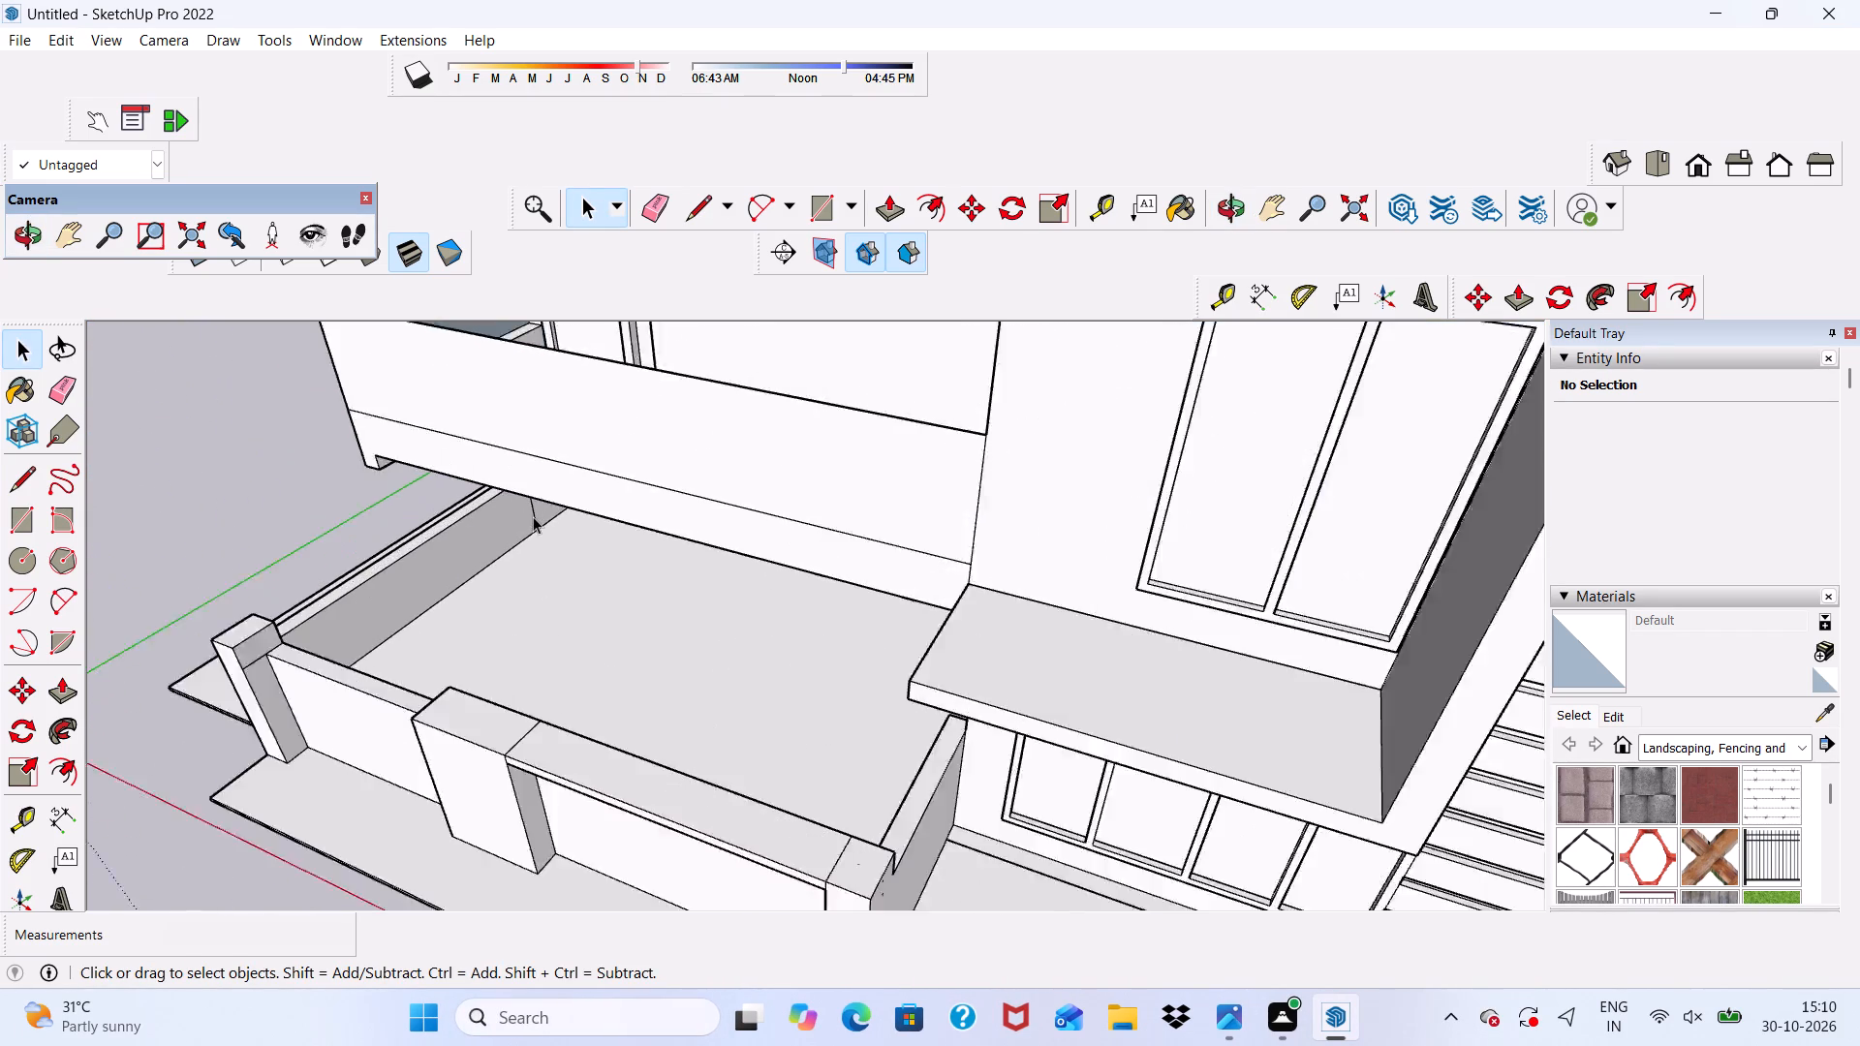
scroll(533, 516, up, 2)
scroll(533, 516, down, 4)
middle_drag(533, 529, 619, 431)
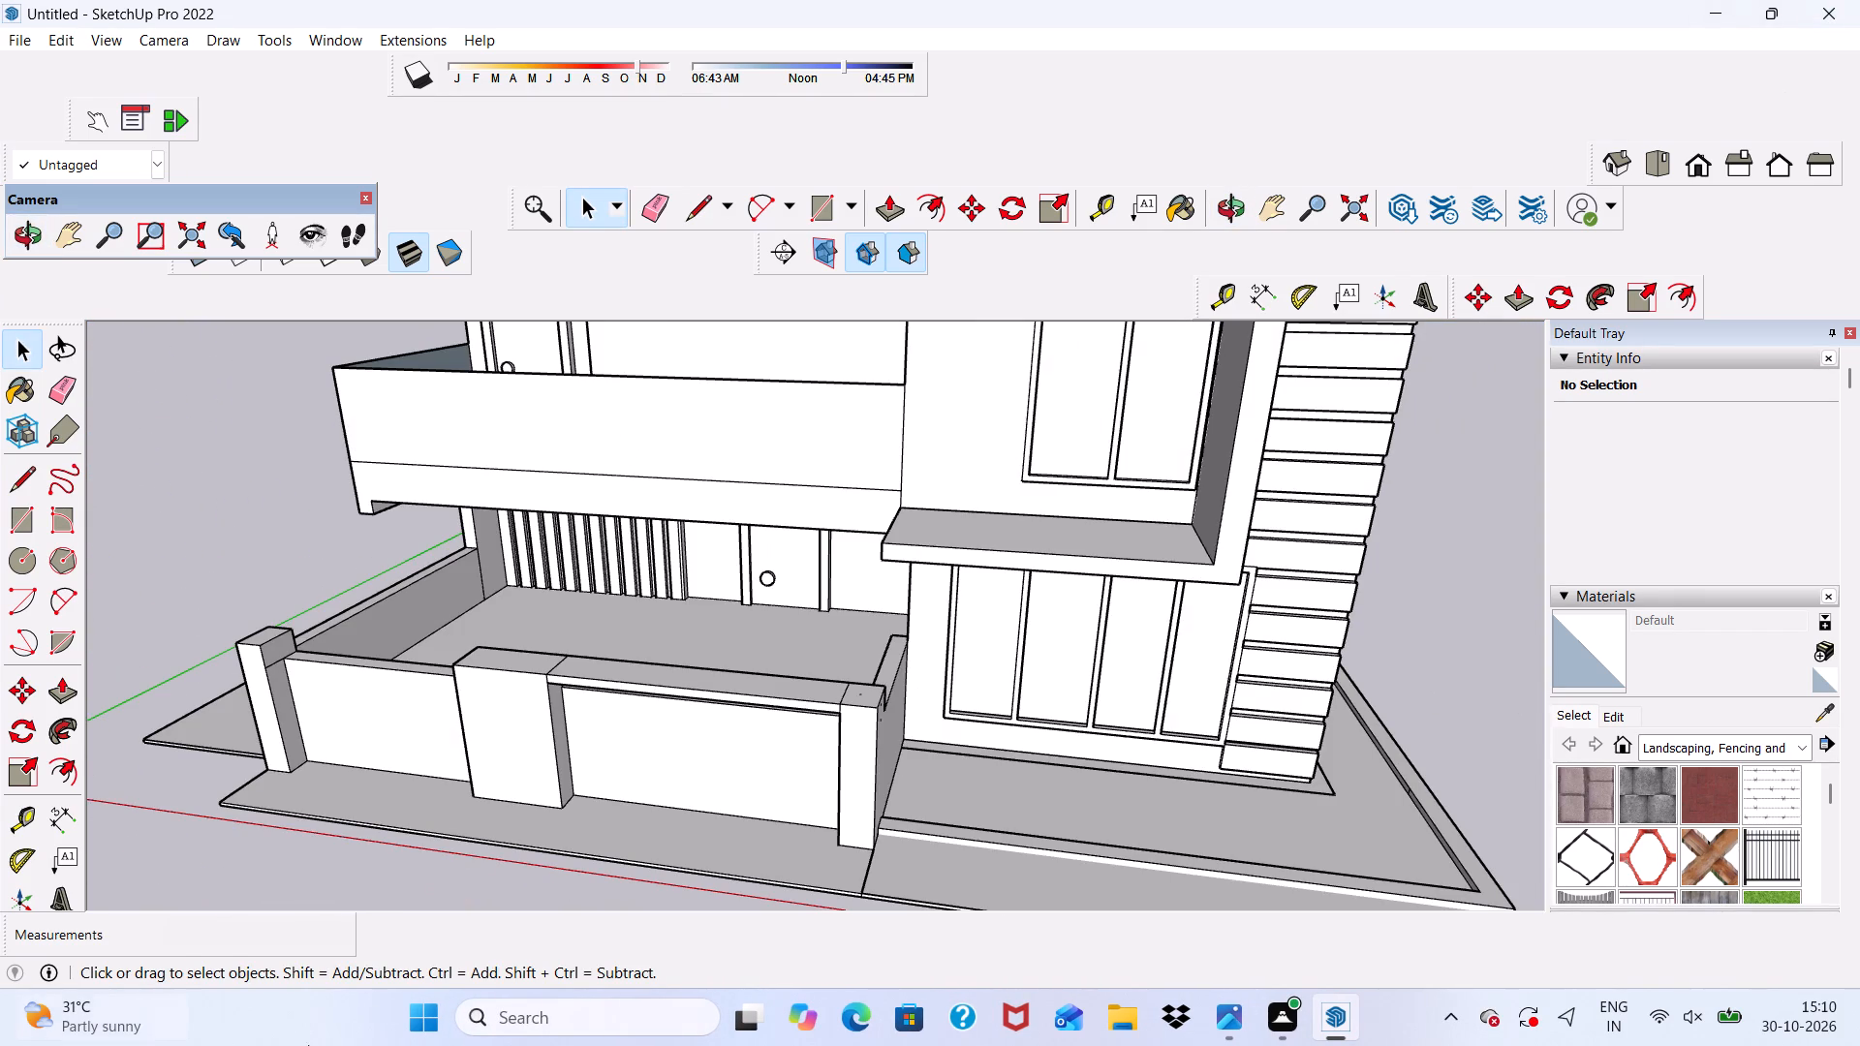
click(655, 204)
scroll(1089, 1045, up, 4)
scroll(817, 862, up, 4)
scroll(867, 634, up, 5)
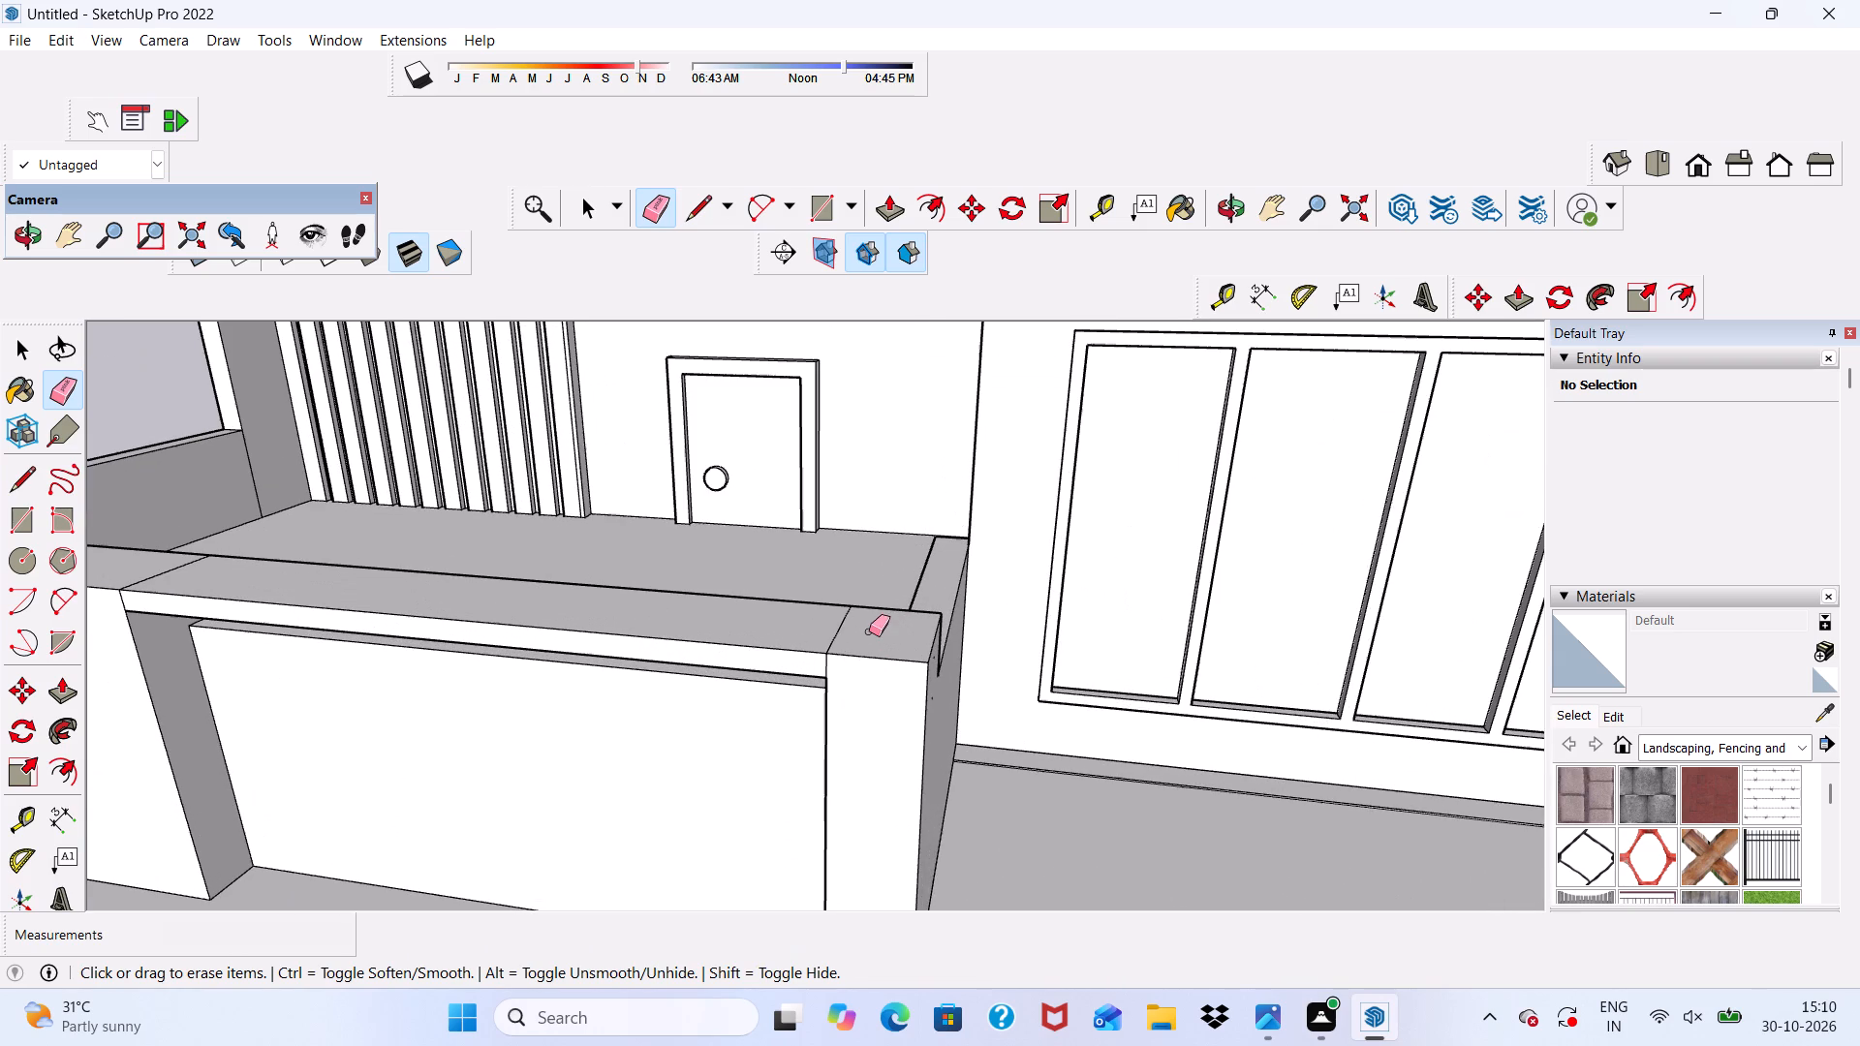
drag(886, 628, 897, 645)
drag(879, 612, 888, 644)
click(832, 644)
scroll(833, 683, up, 3)
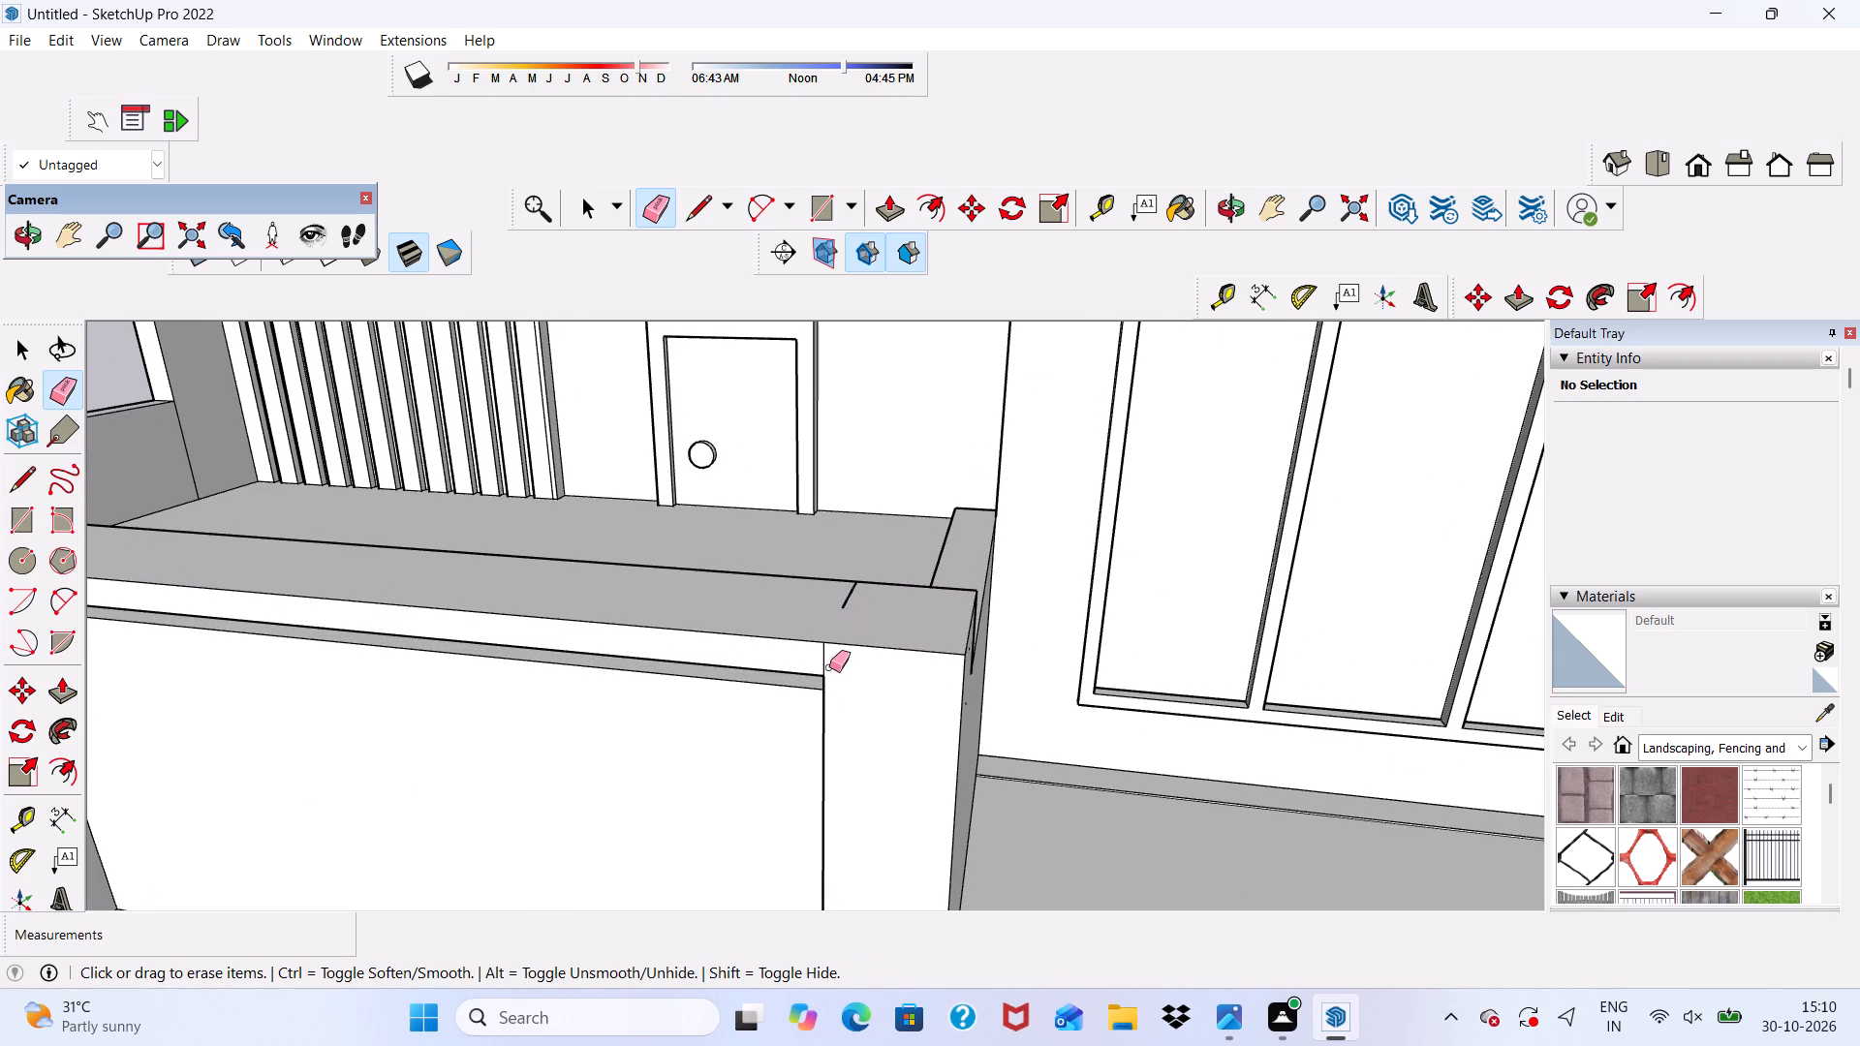
drag(829, 667, 799, 667)
drag(843, 593, 848, 605)
Erase the tiny stray edges on the top and side faces of the front boundary wall's end pillar.
scroll(848, 605, down, 6)
middle_drag(858, 683, 629, 687)
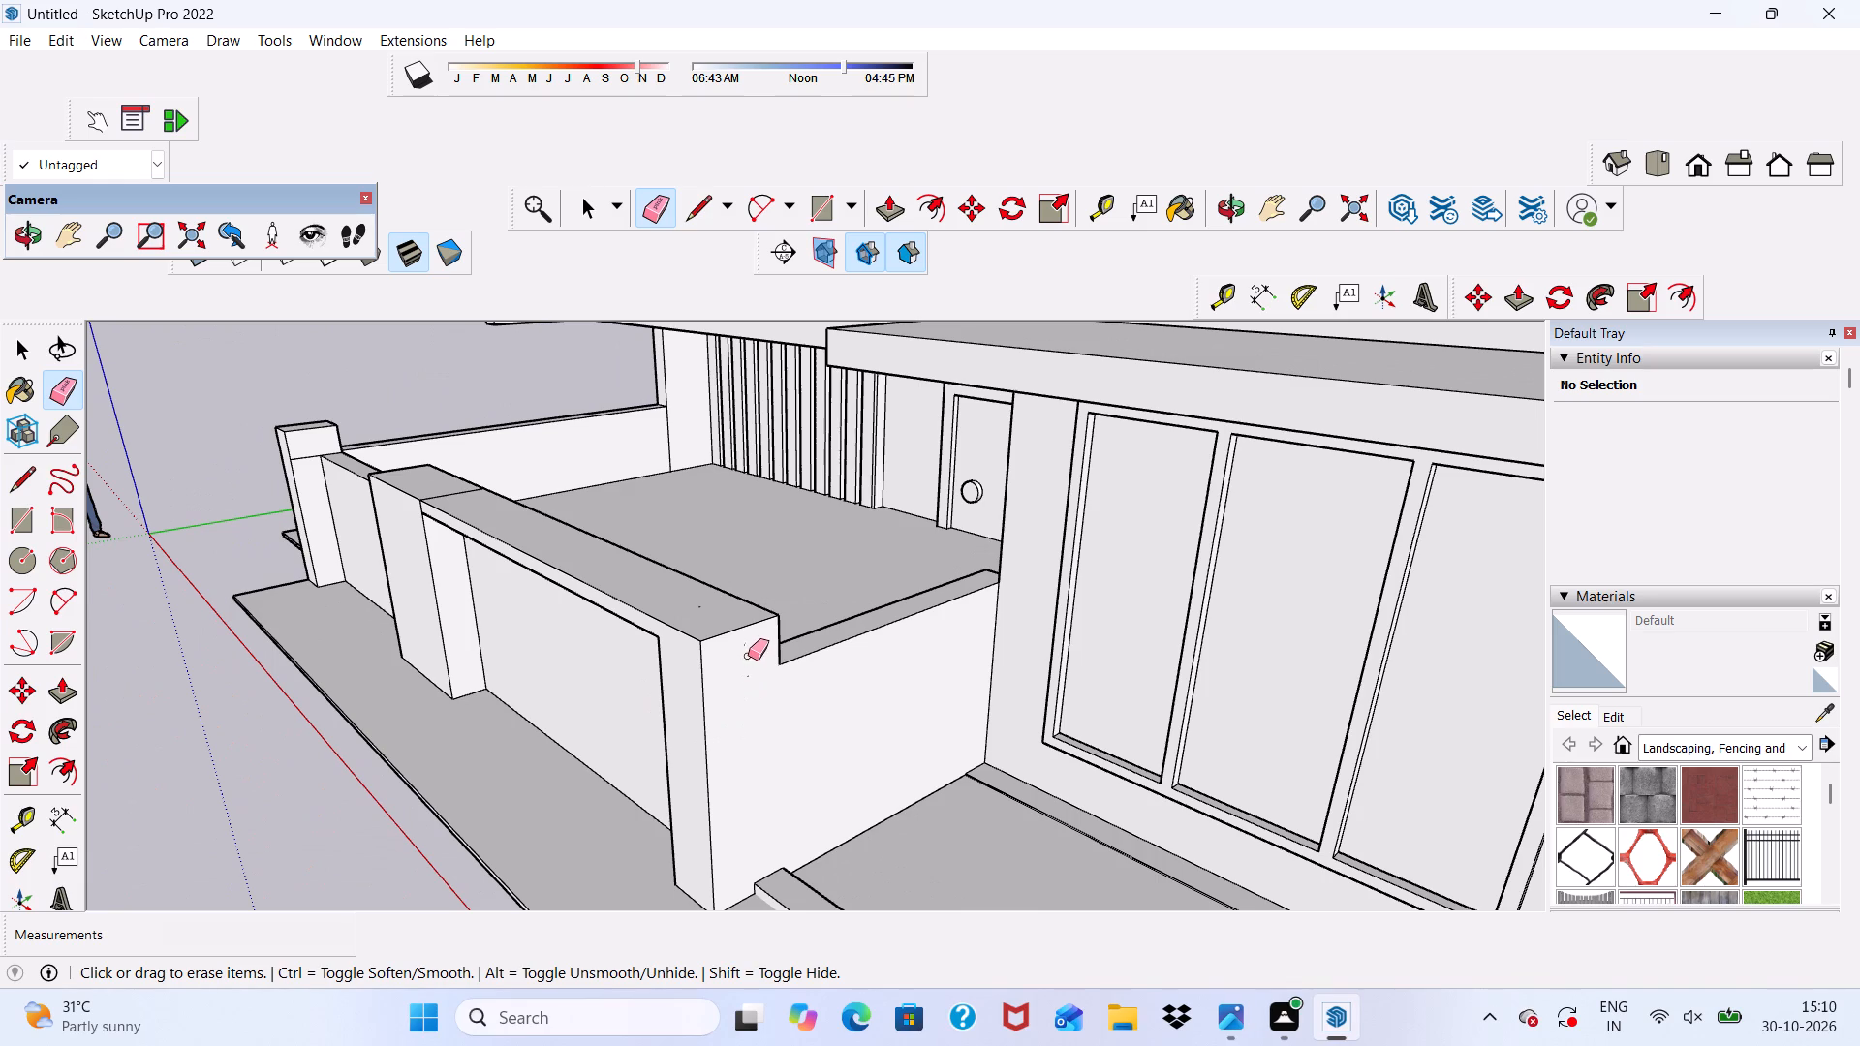
drag(748, 646, 752, 699)
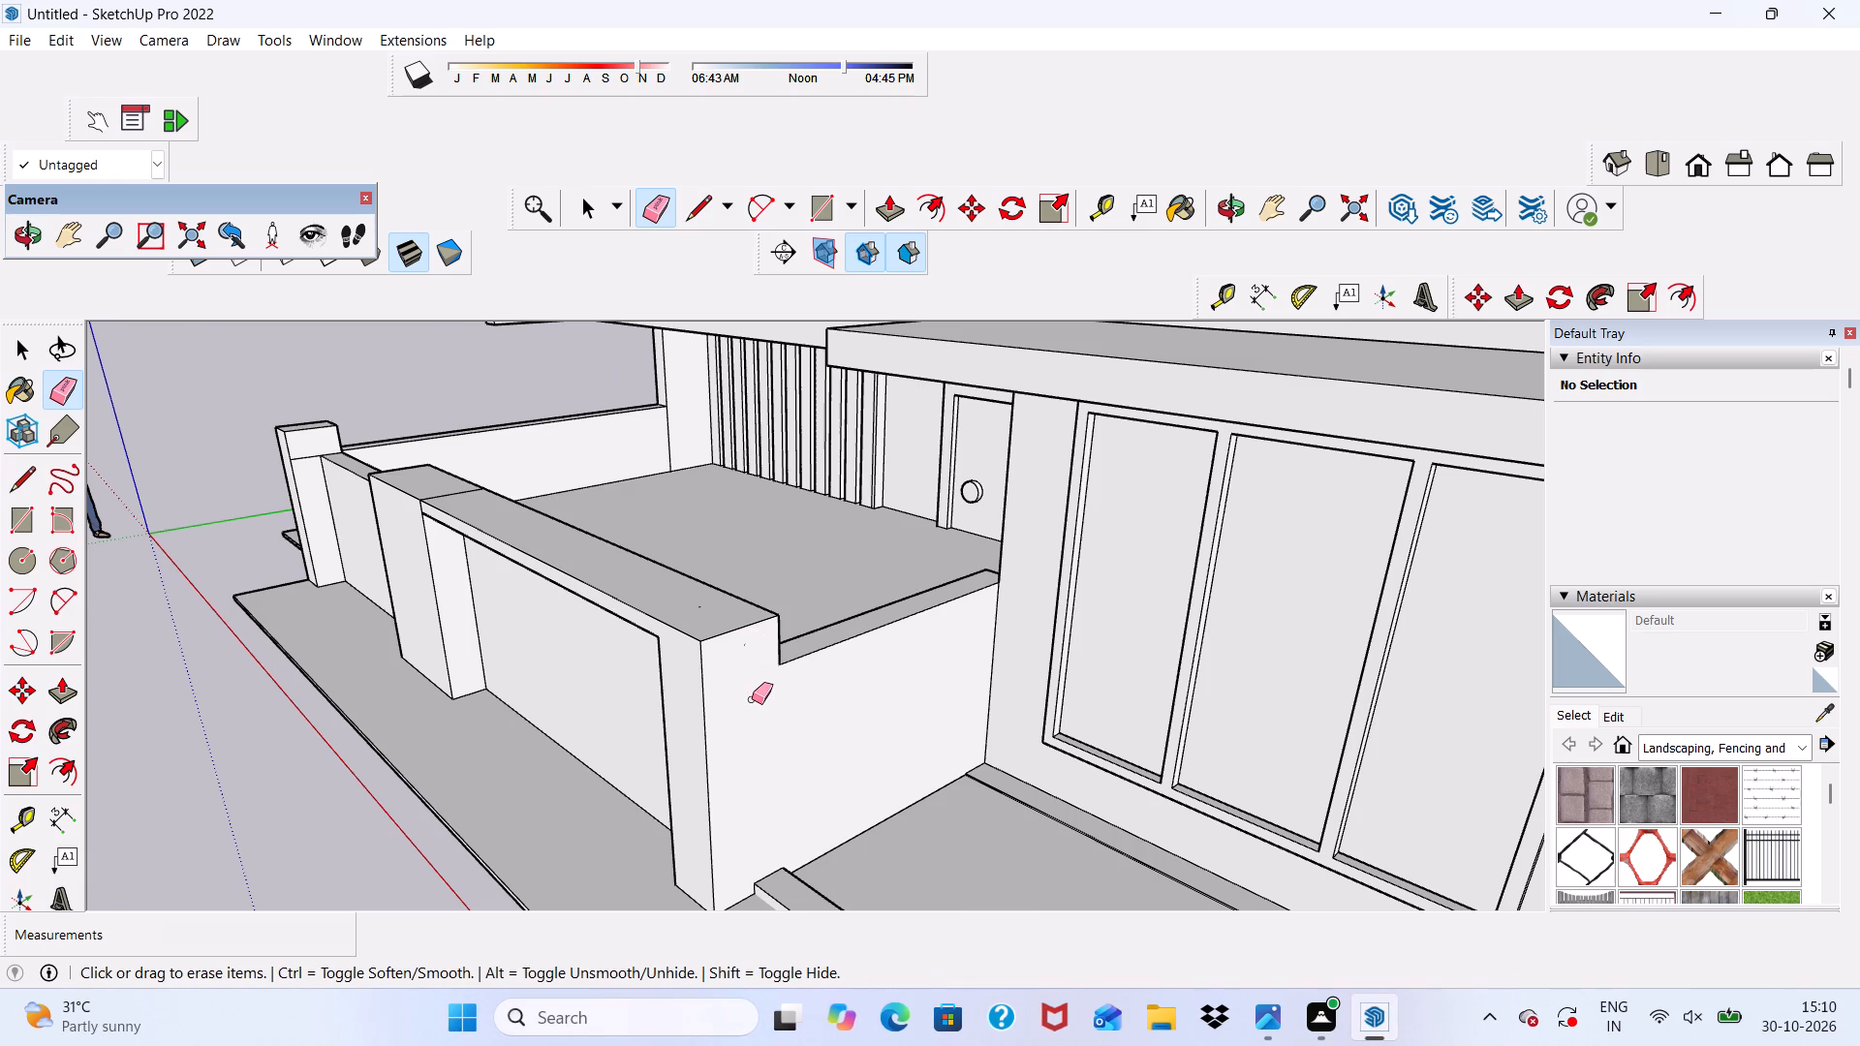
scroll(736, 741, down, 3)
scroll(710, 655, up, 3)
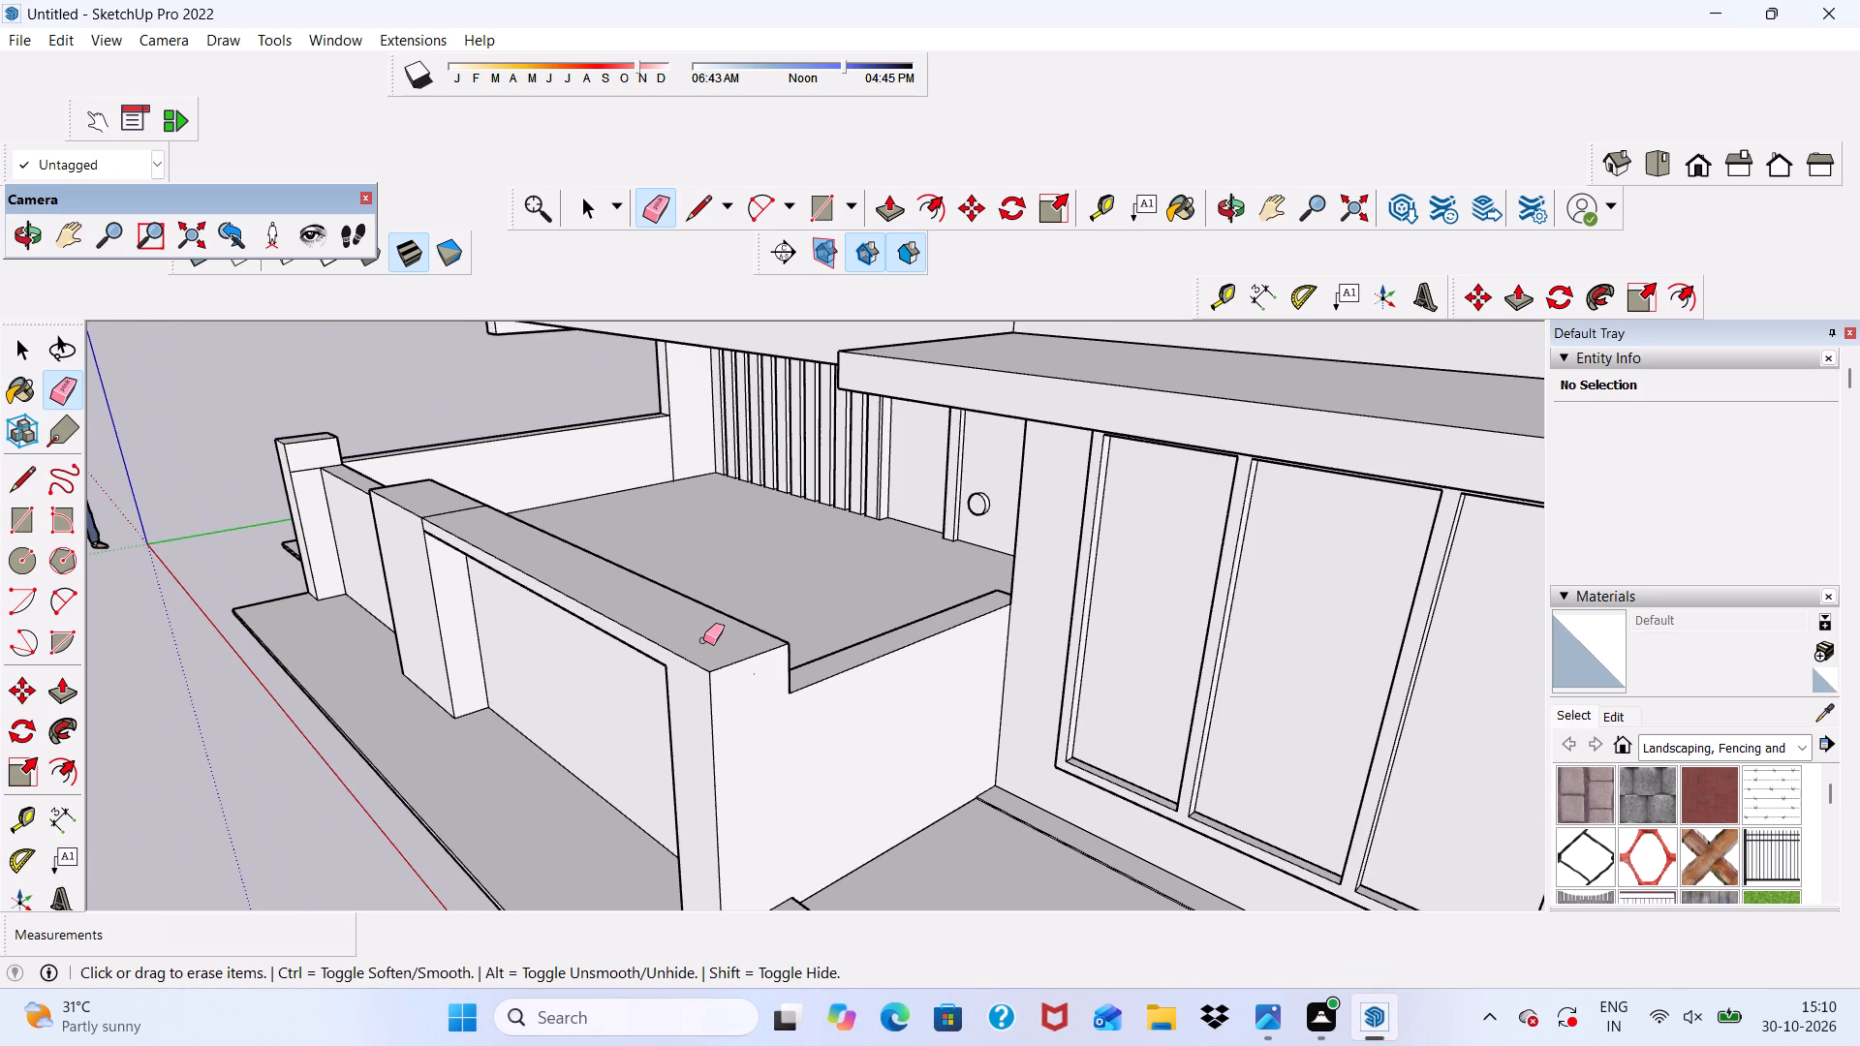
drag(703, 639, 711, 629)
drag(711, 638, 708, 652)
scroll(704, 659, down, 4)
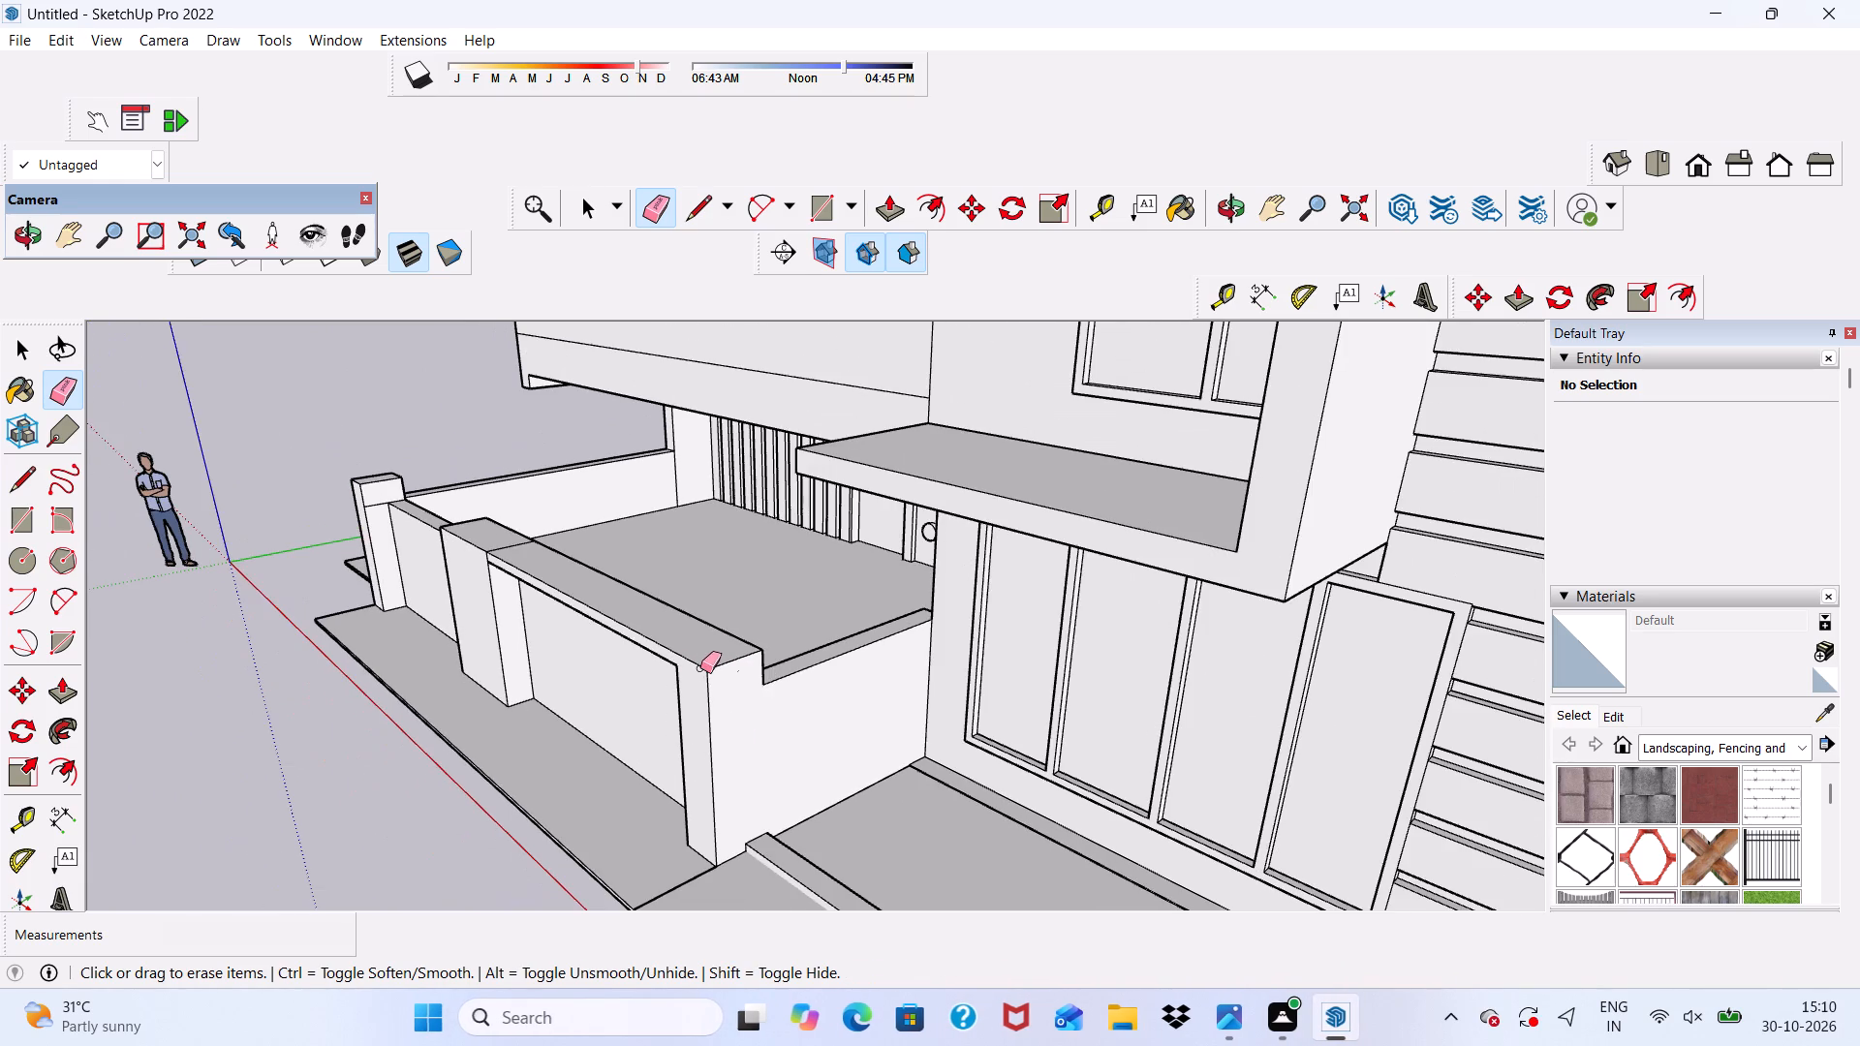
middle_drag(700, 668, 700, 640)
scroll(710, 662, up, 4)
drag(755, 647, 751, 651)
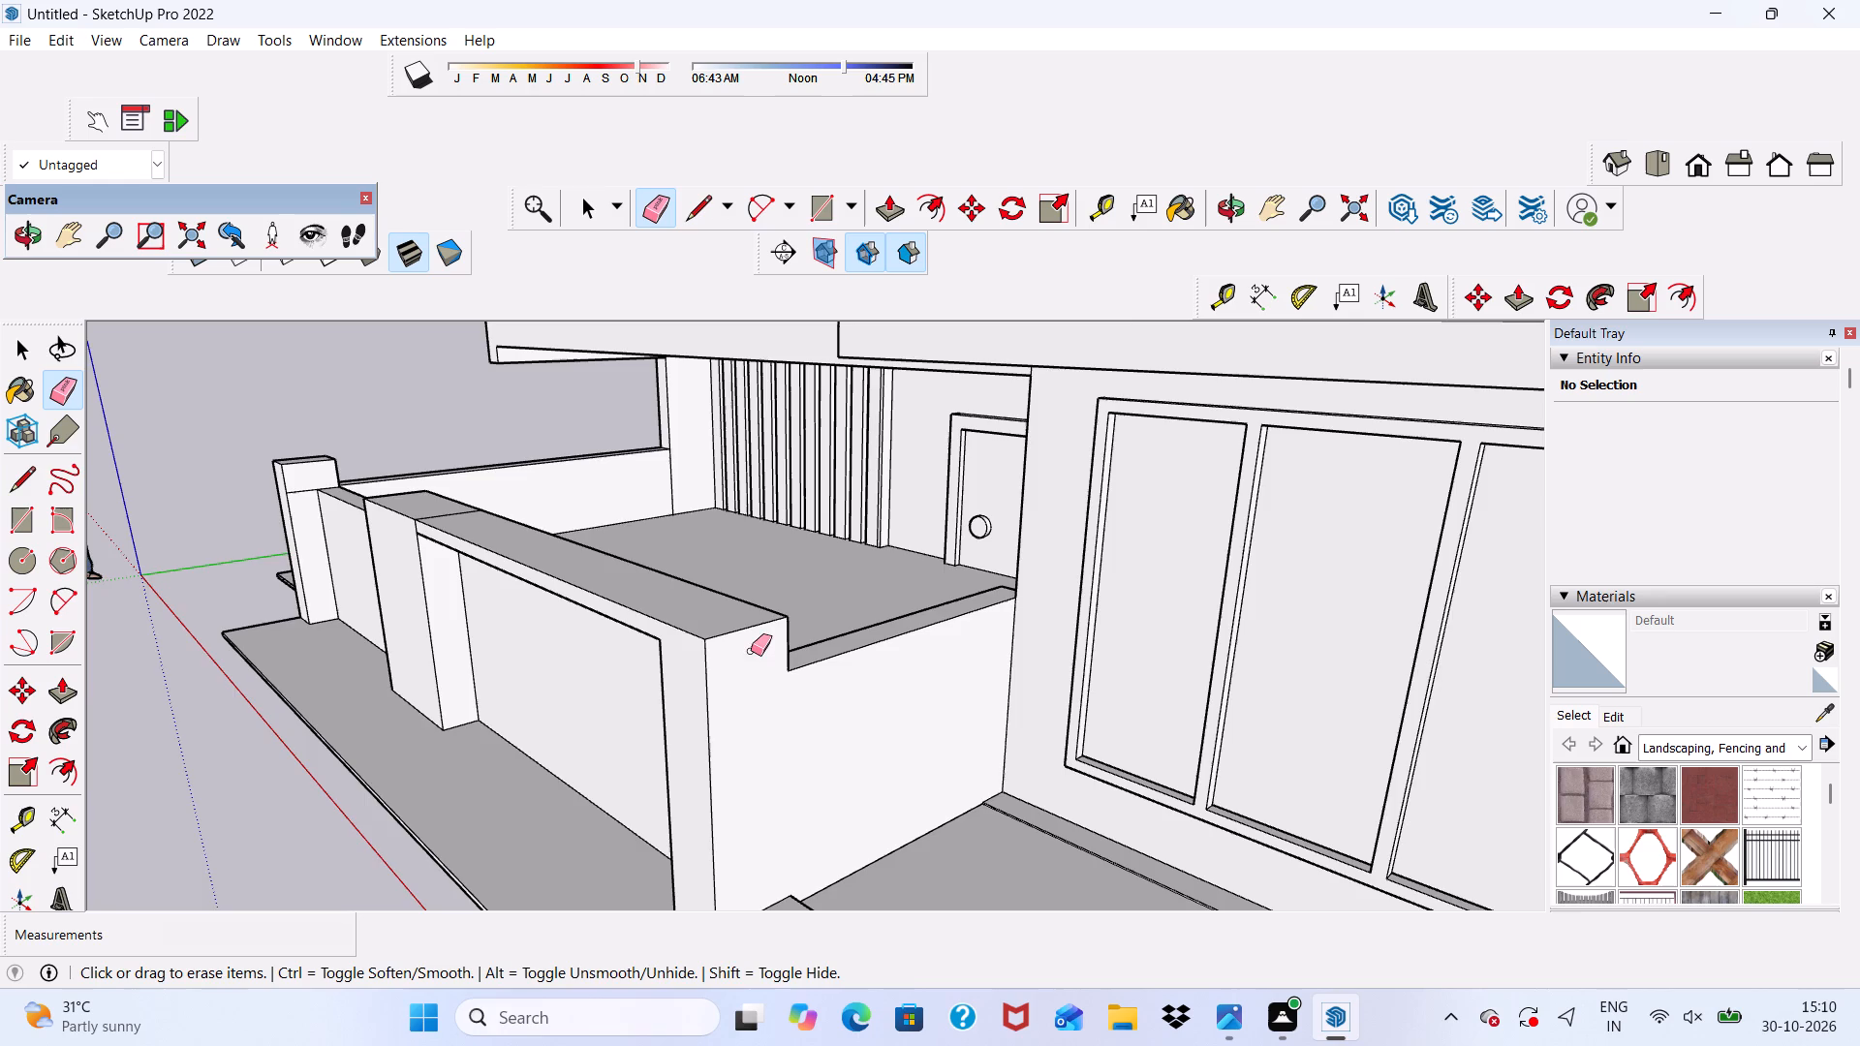
drag(751, 651, 745, 664)
scroll(699, 703, down, 4)
middle_drag(688, 717, 824, 666)
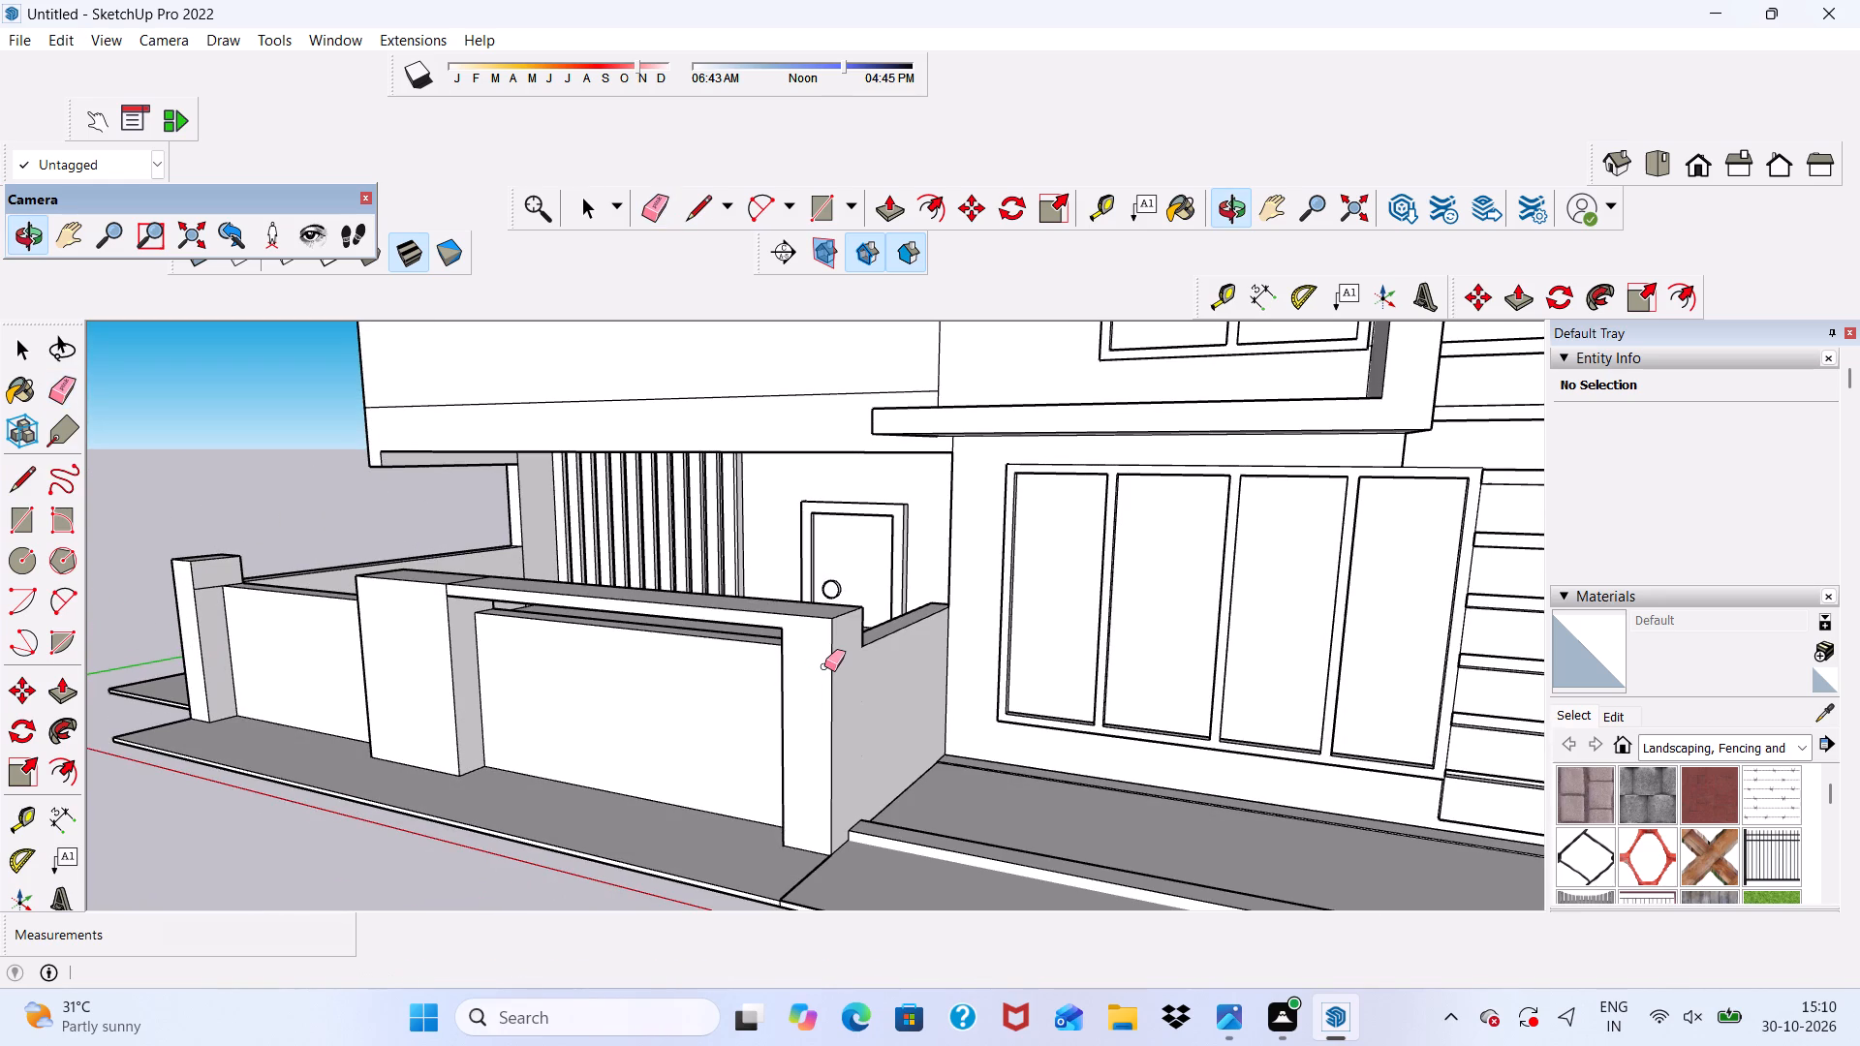
scroll(824, 666, down, 3)
key(space)
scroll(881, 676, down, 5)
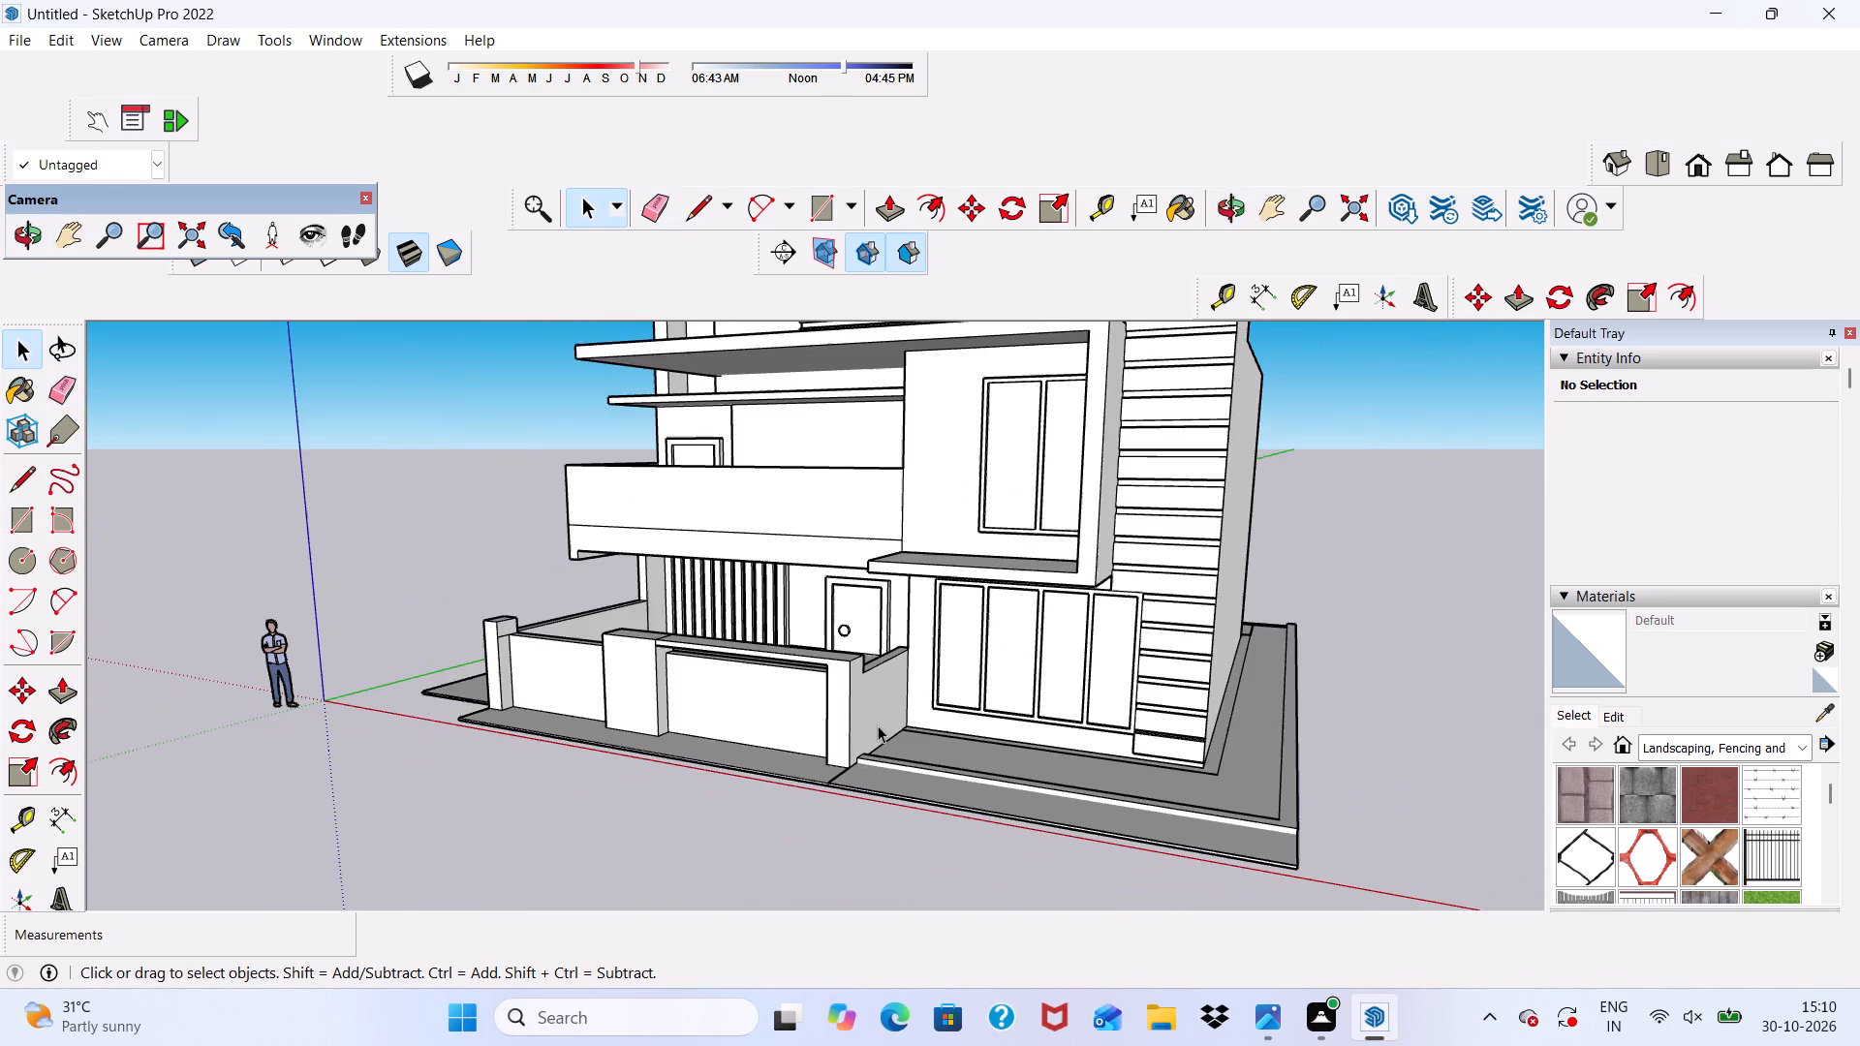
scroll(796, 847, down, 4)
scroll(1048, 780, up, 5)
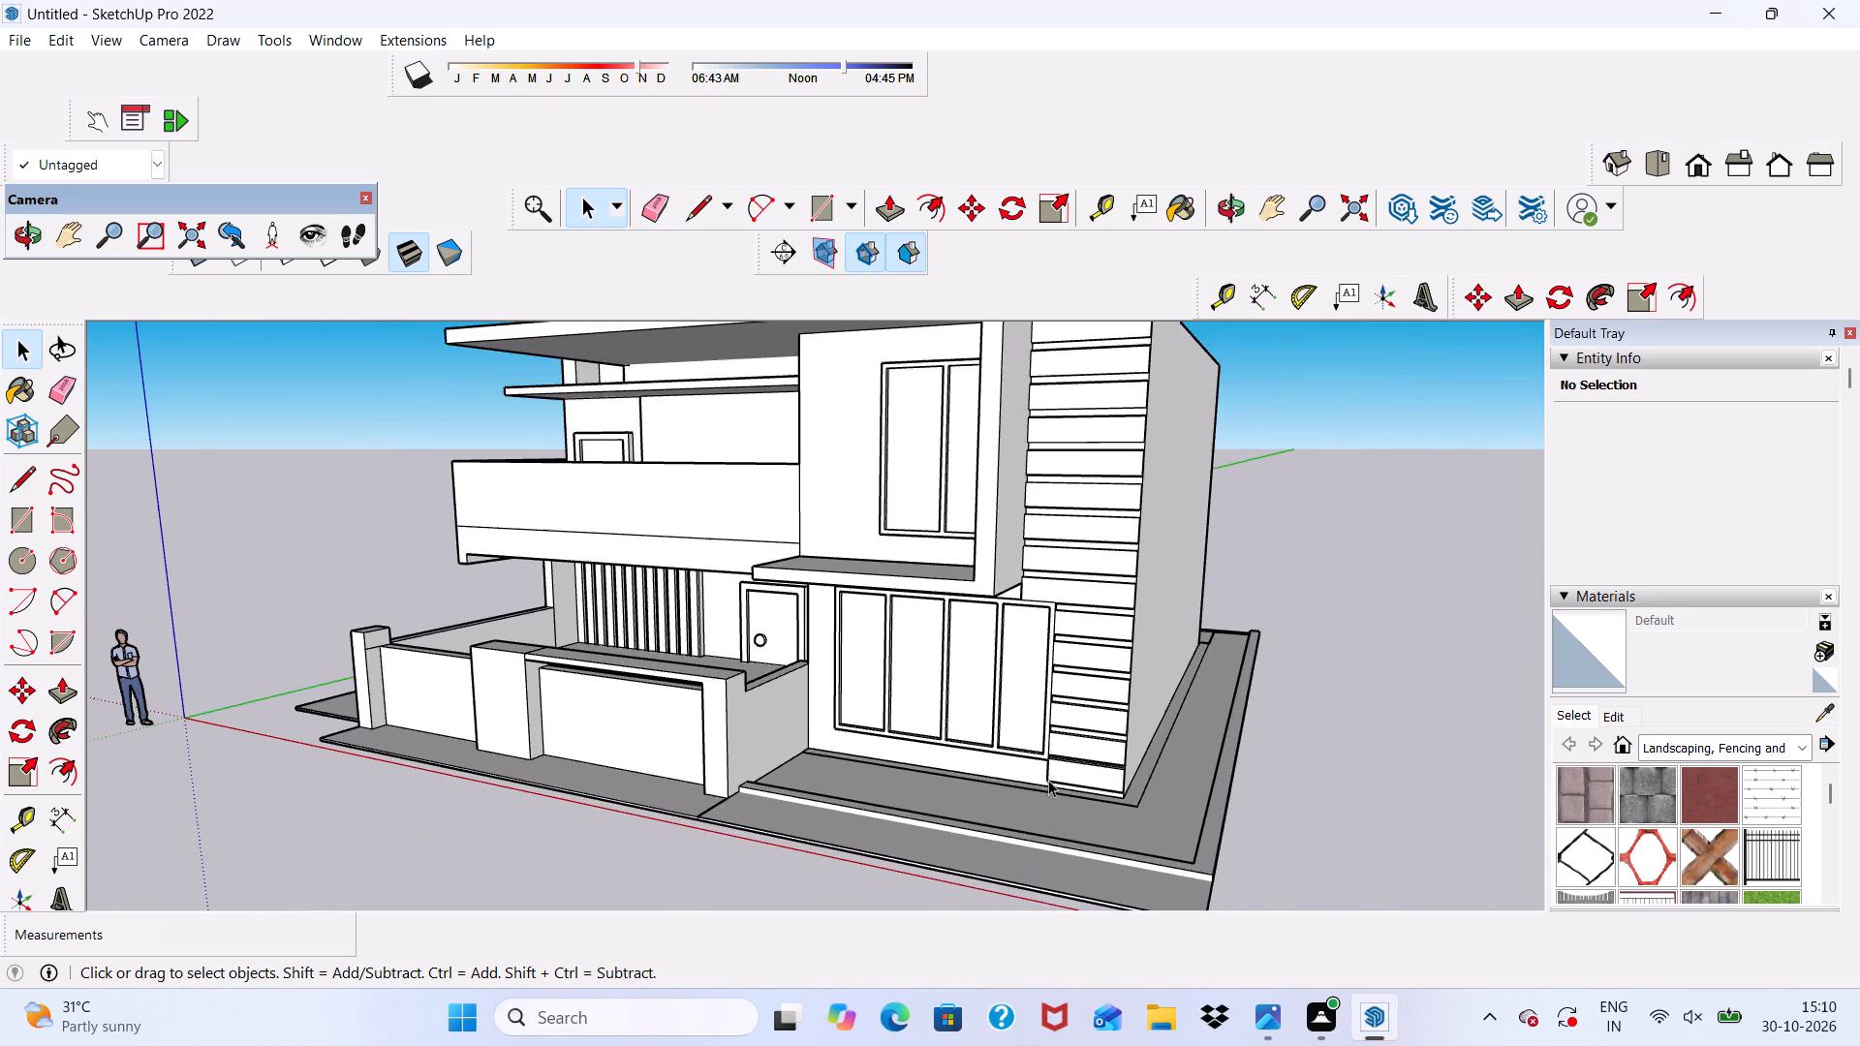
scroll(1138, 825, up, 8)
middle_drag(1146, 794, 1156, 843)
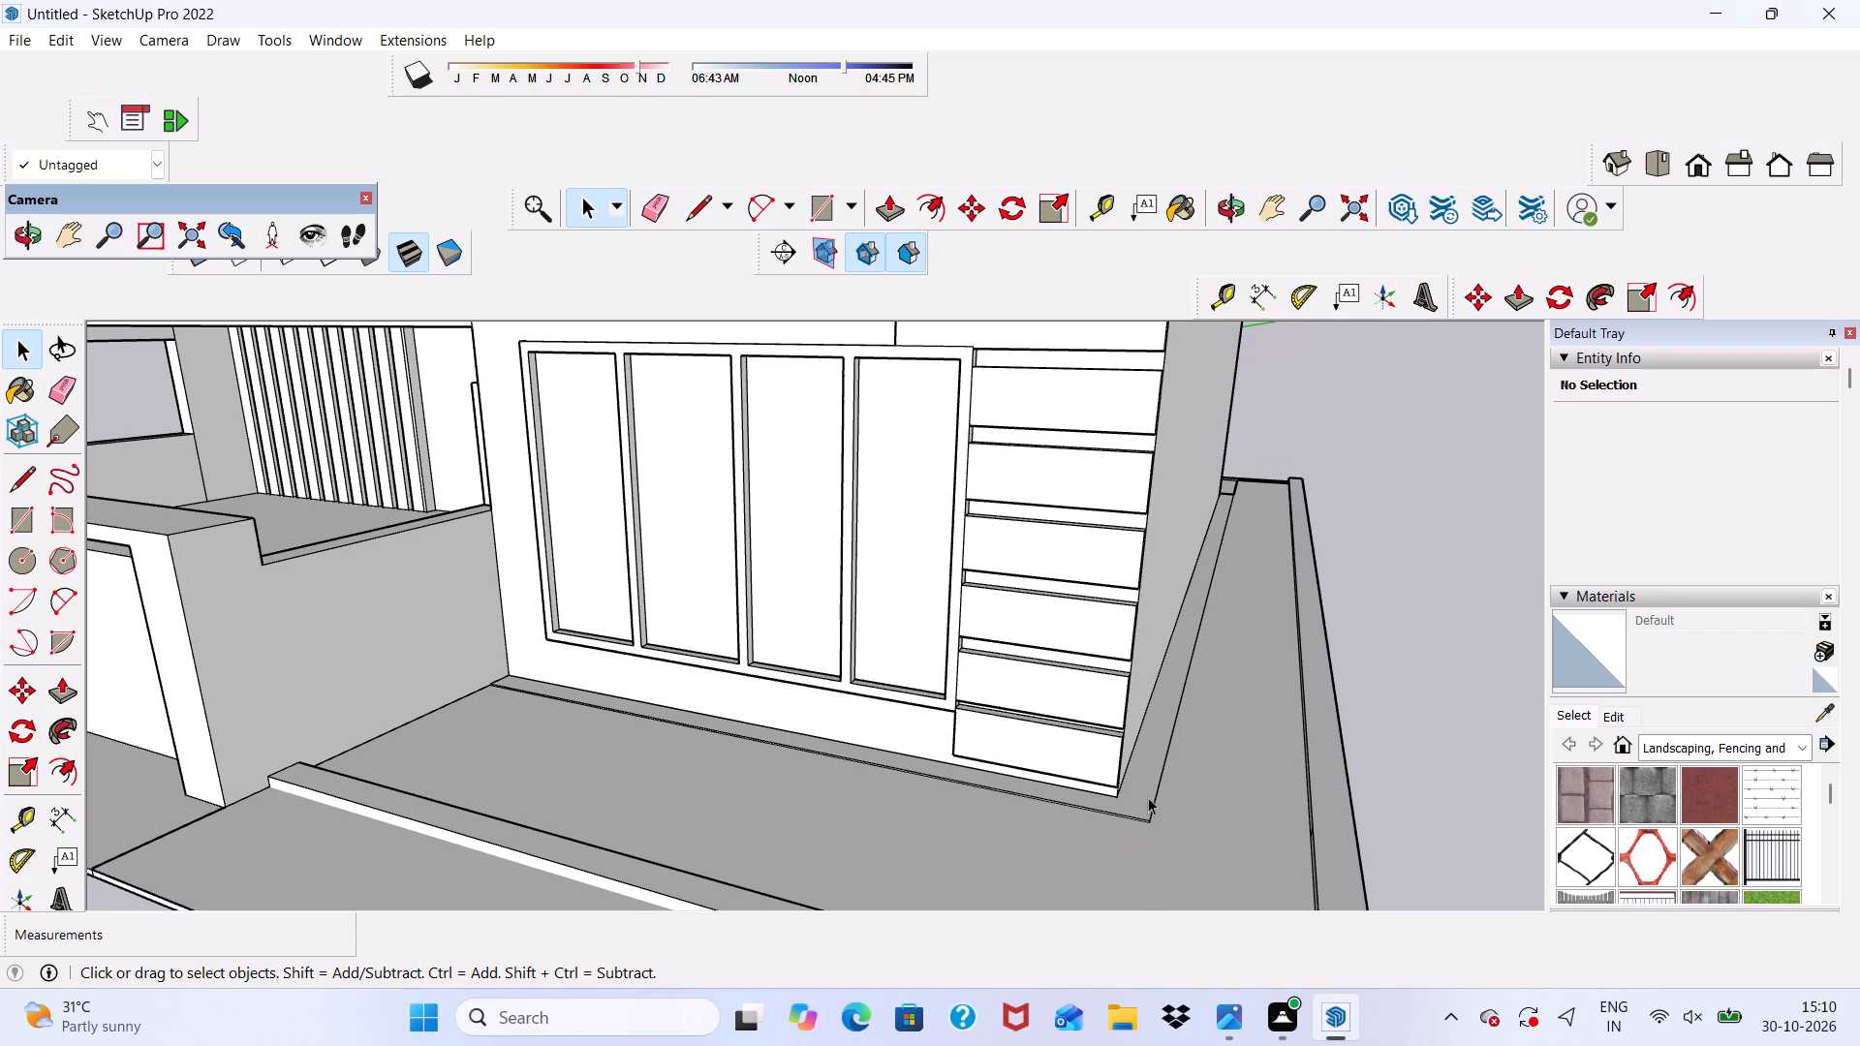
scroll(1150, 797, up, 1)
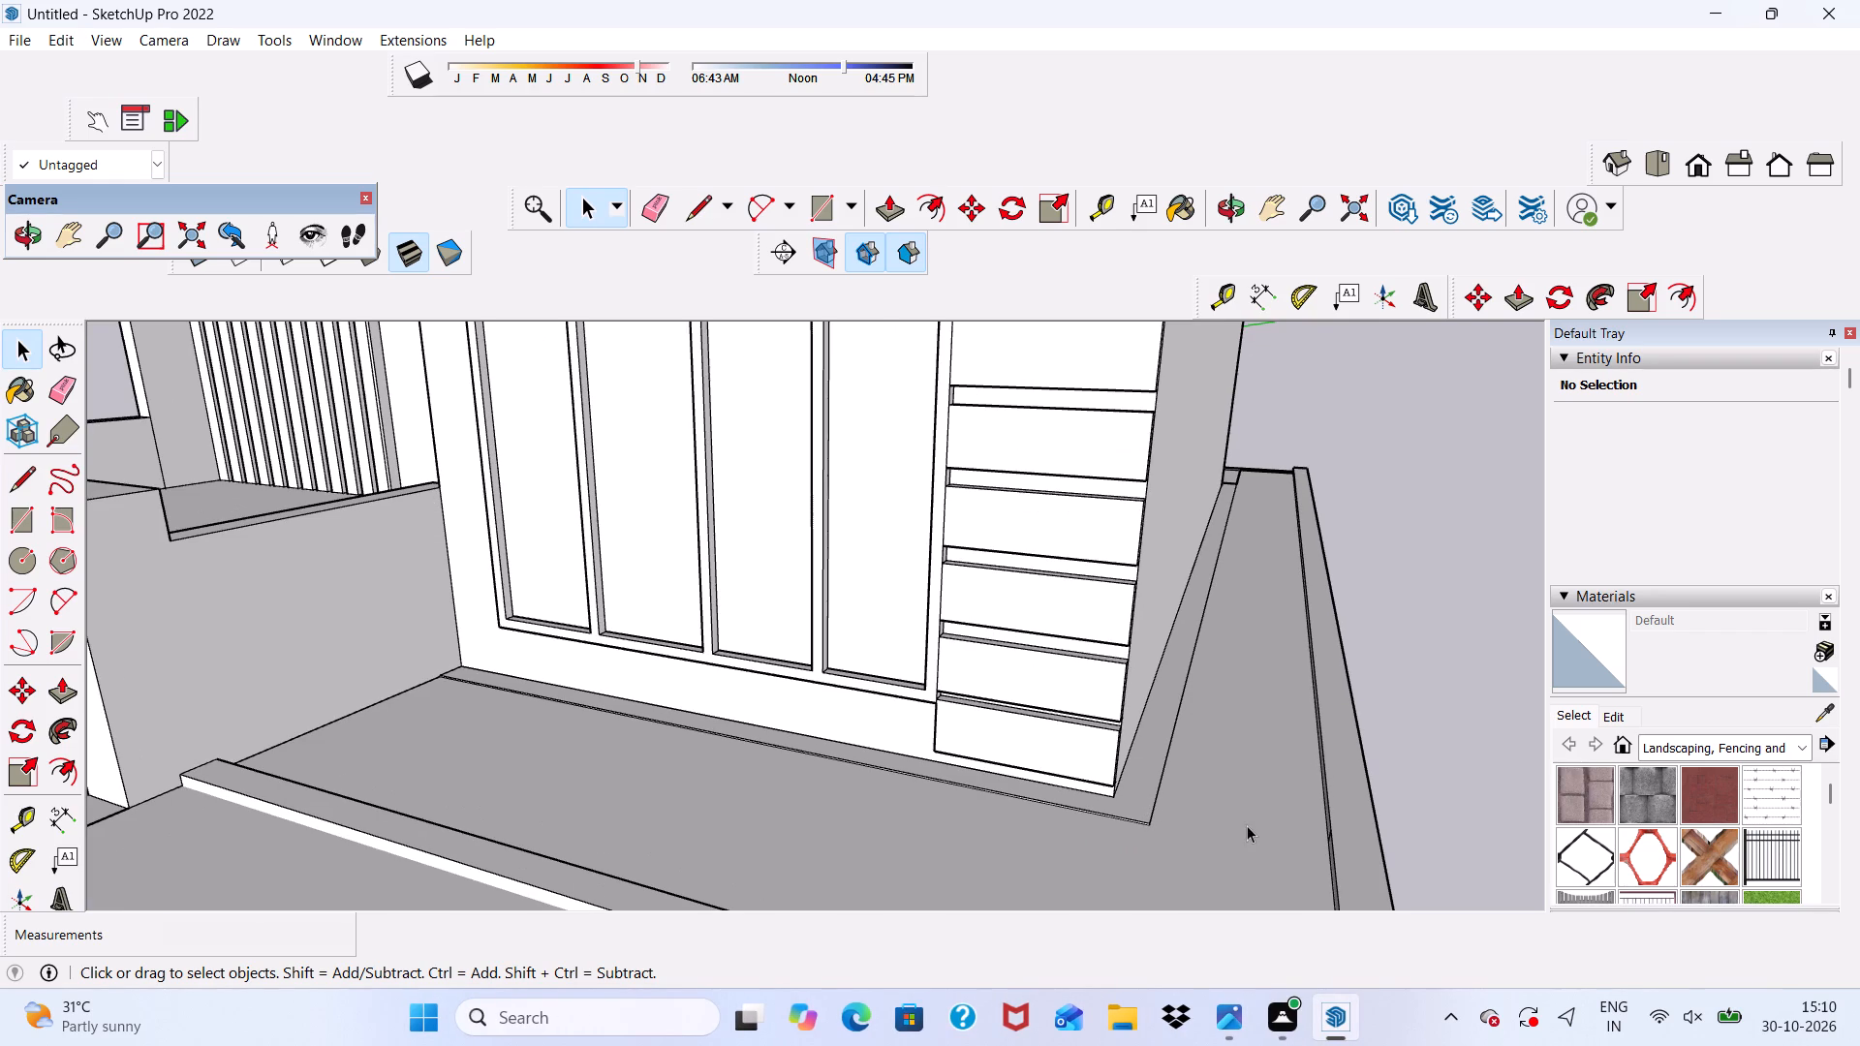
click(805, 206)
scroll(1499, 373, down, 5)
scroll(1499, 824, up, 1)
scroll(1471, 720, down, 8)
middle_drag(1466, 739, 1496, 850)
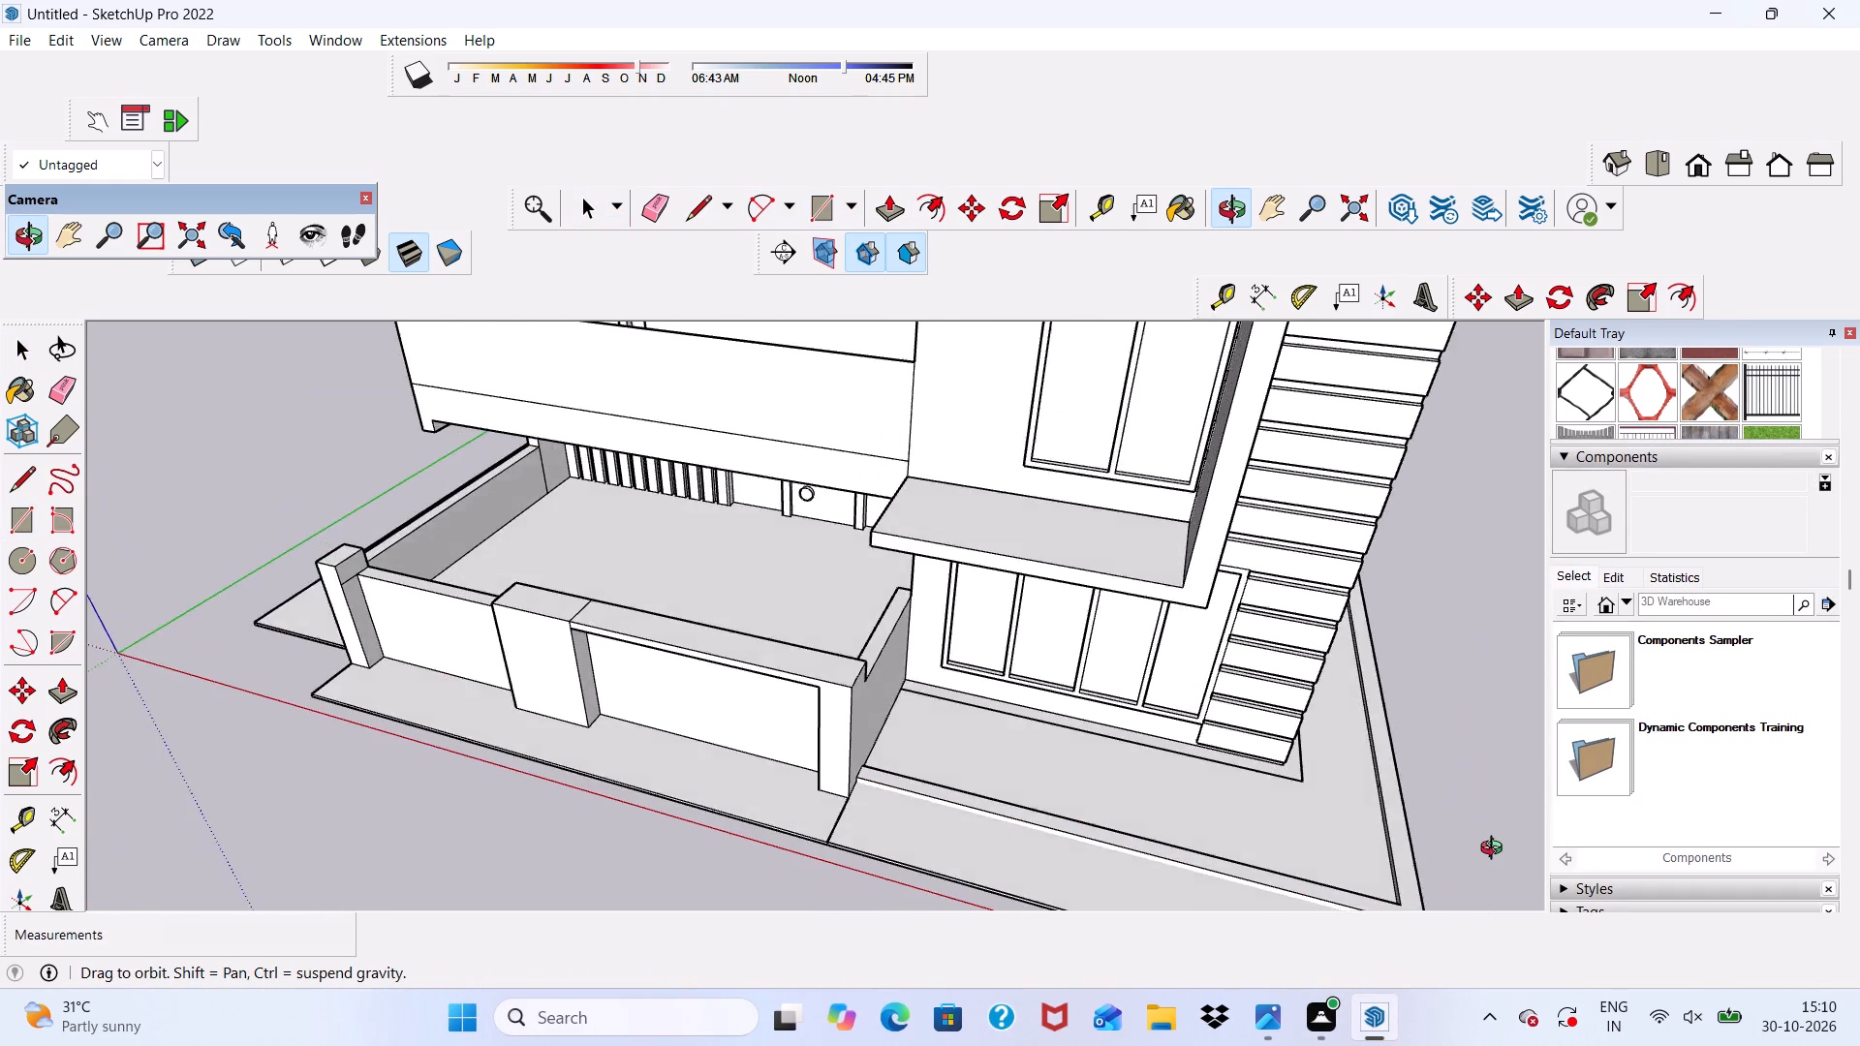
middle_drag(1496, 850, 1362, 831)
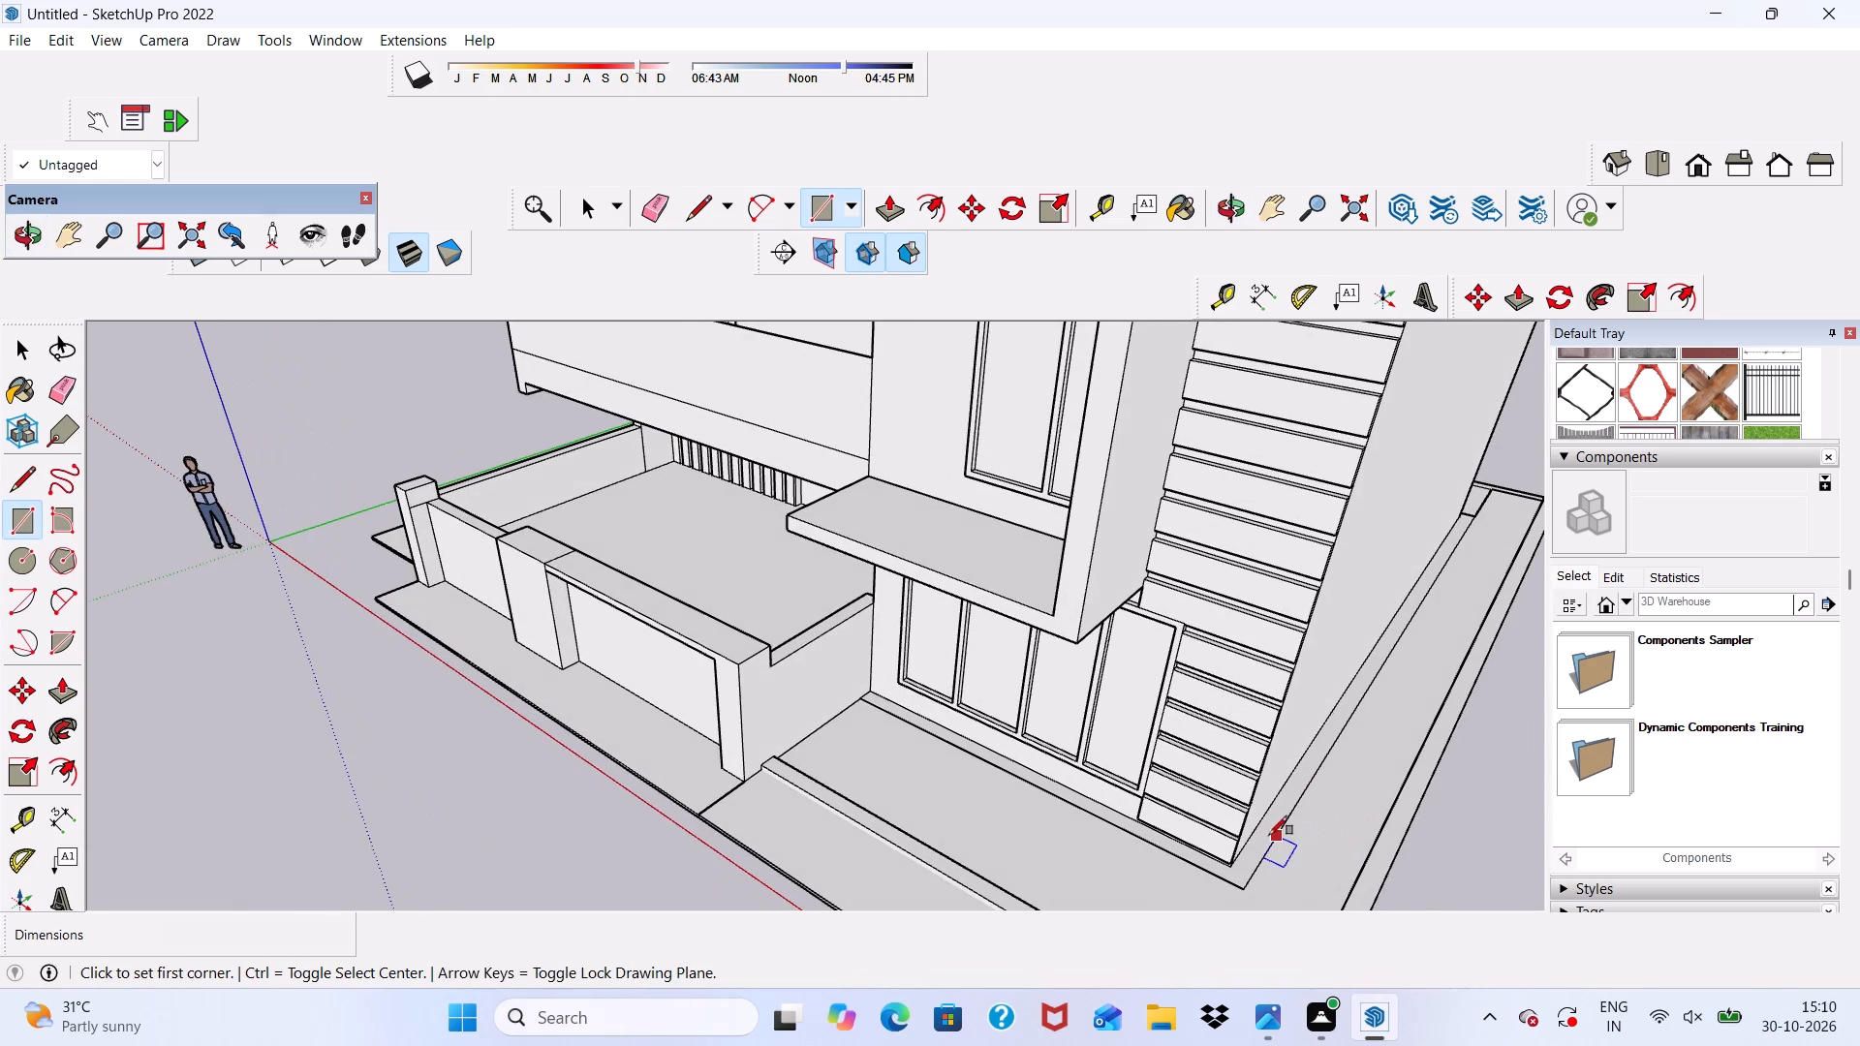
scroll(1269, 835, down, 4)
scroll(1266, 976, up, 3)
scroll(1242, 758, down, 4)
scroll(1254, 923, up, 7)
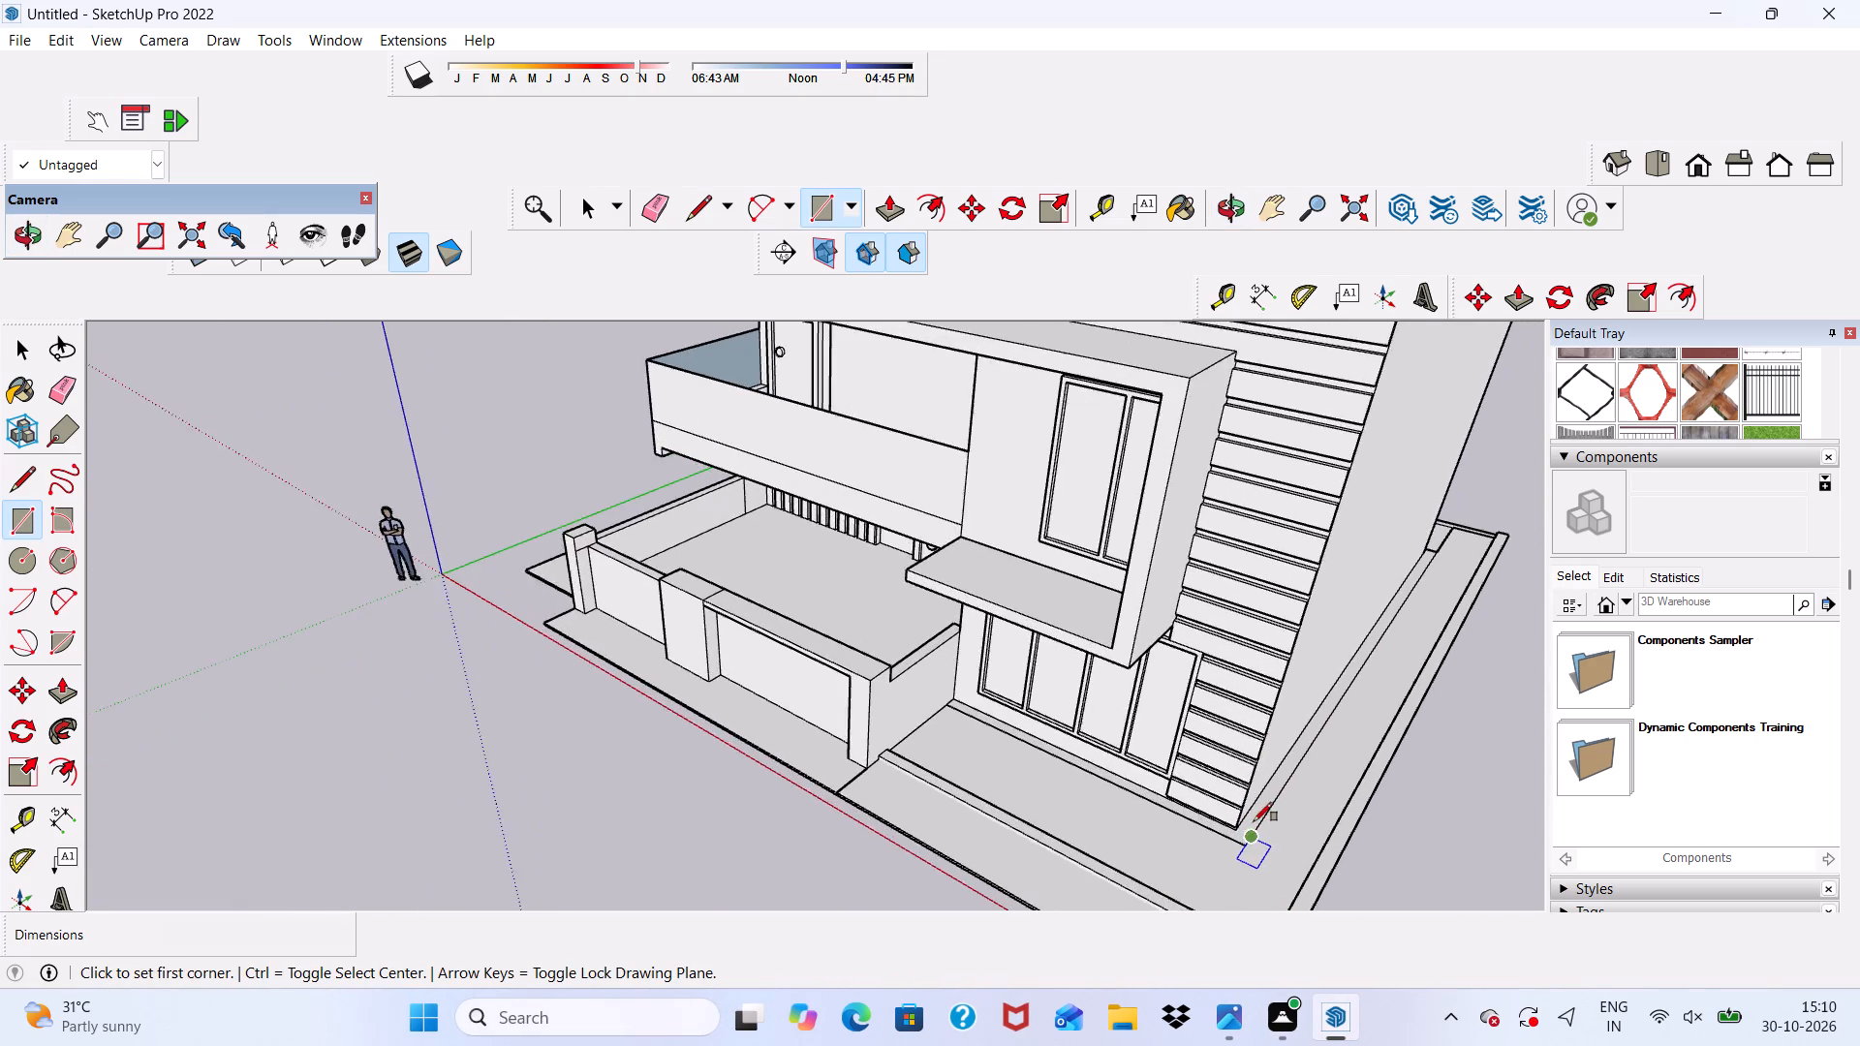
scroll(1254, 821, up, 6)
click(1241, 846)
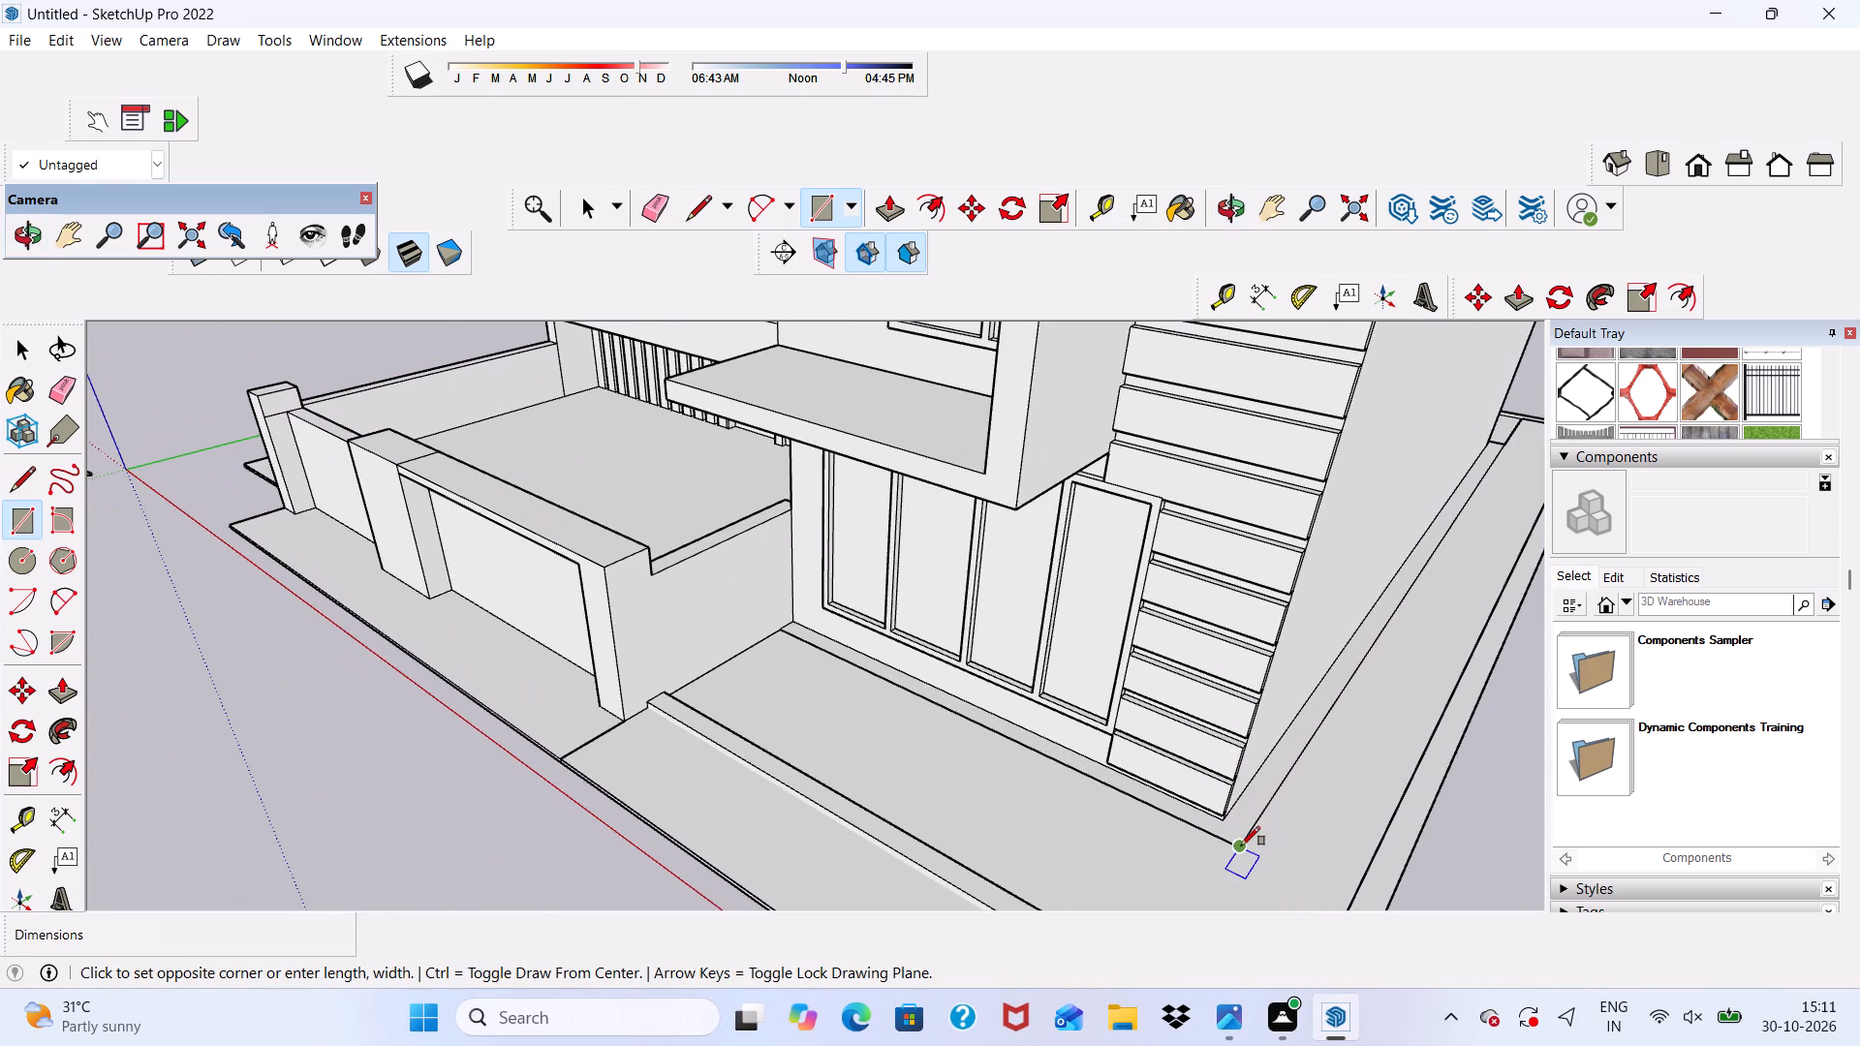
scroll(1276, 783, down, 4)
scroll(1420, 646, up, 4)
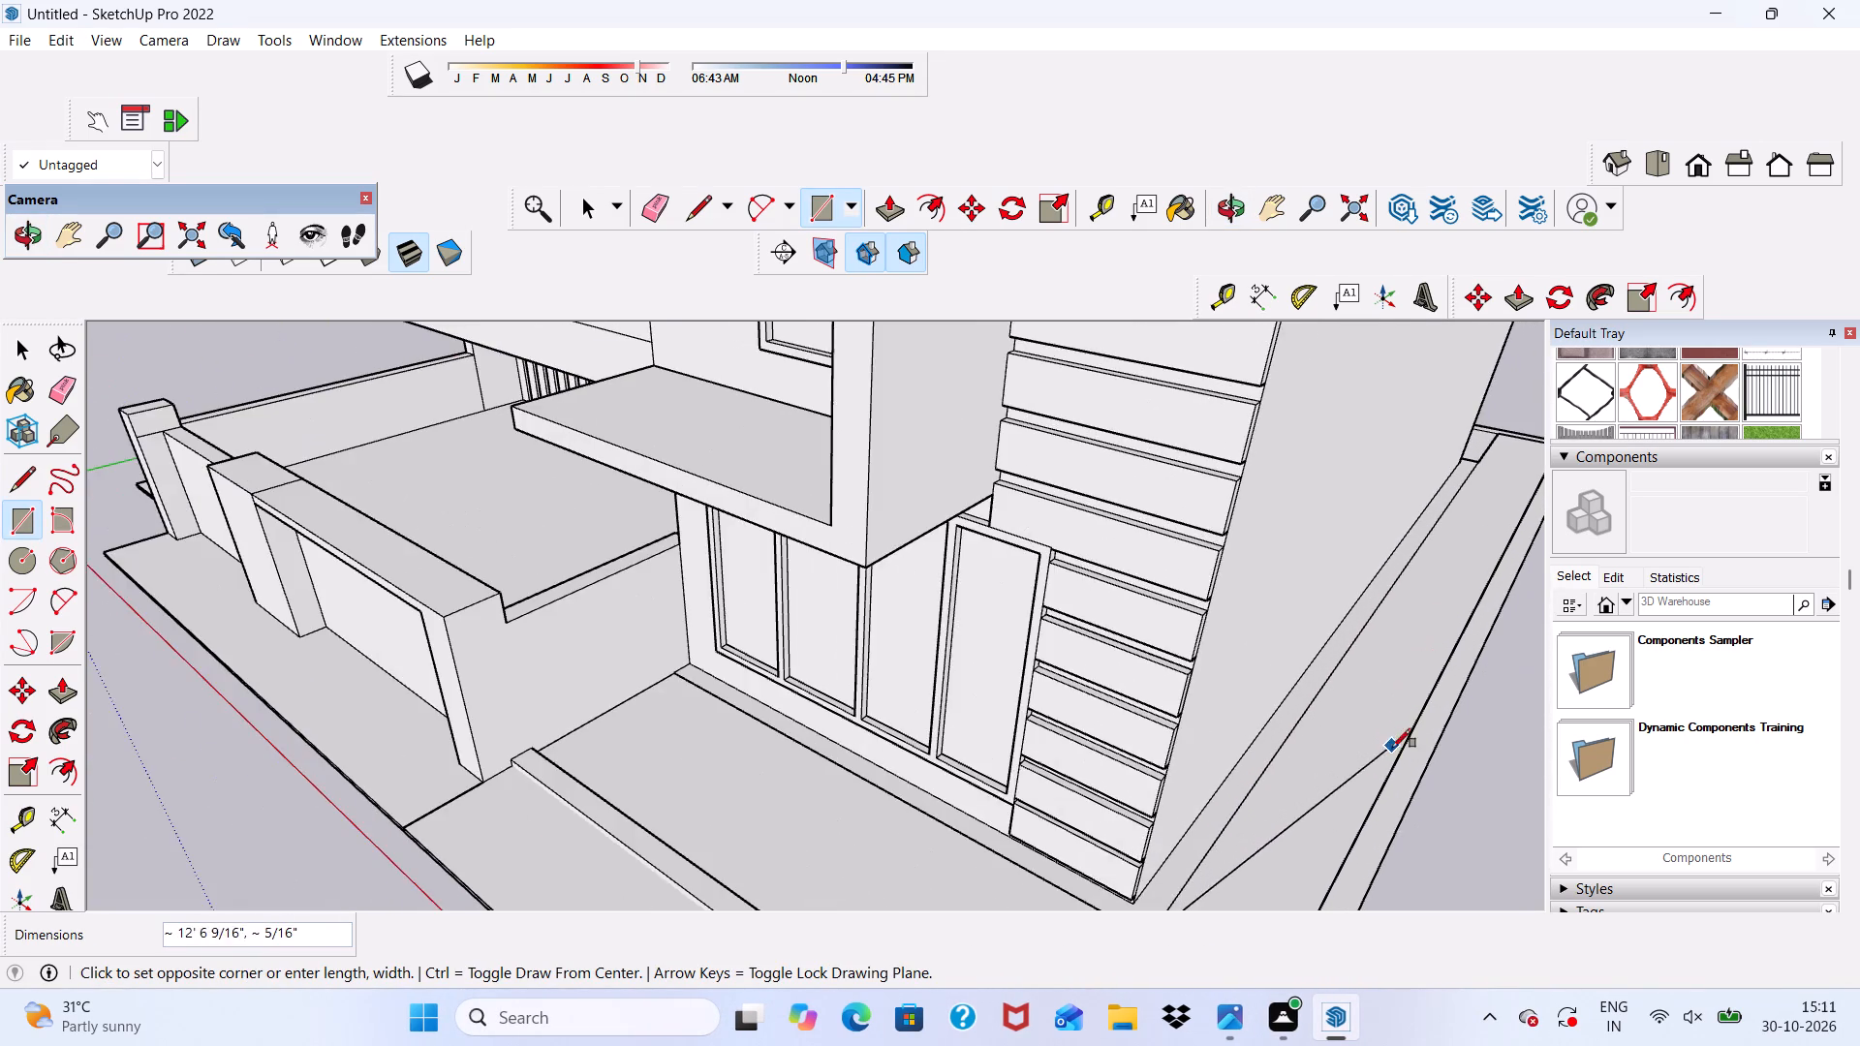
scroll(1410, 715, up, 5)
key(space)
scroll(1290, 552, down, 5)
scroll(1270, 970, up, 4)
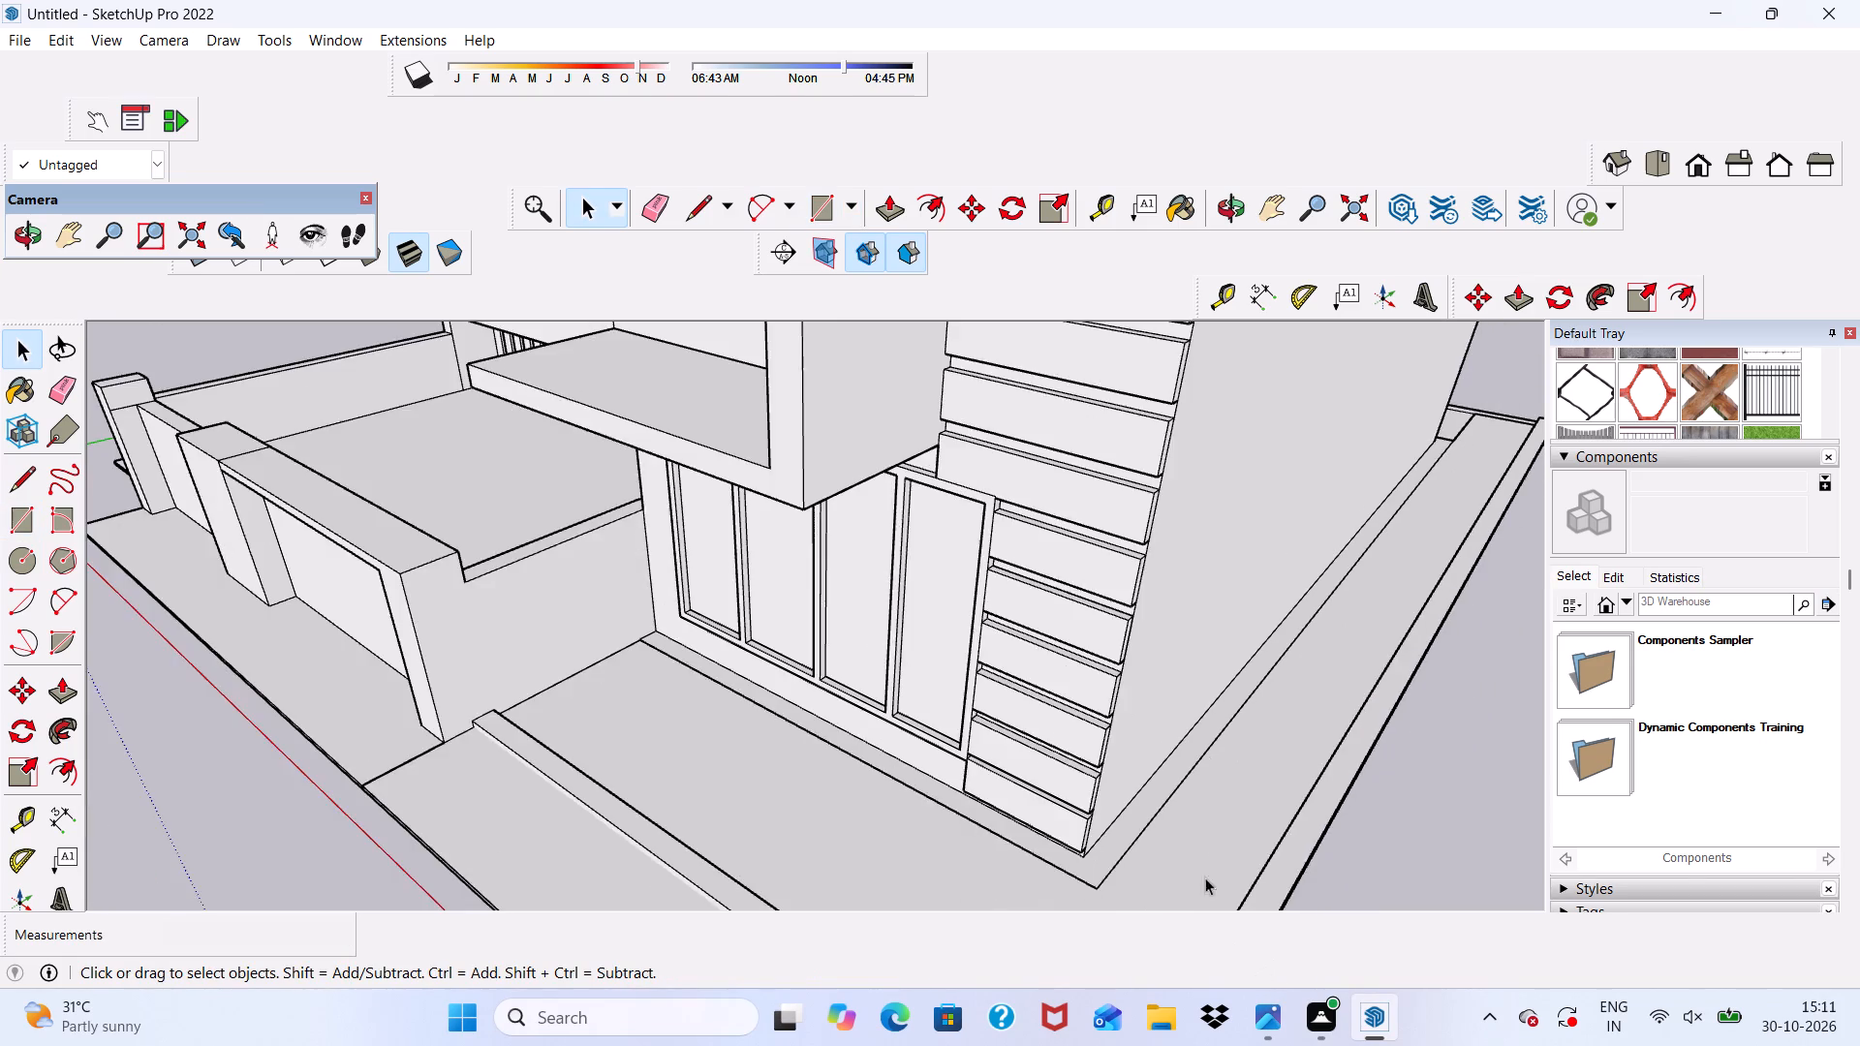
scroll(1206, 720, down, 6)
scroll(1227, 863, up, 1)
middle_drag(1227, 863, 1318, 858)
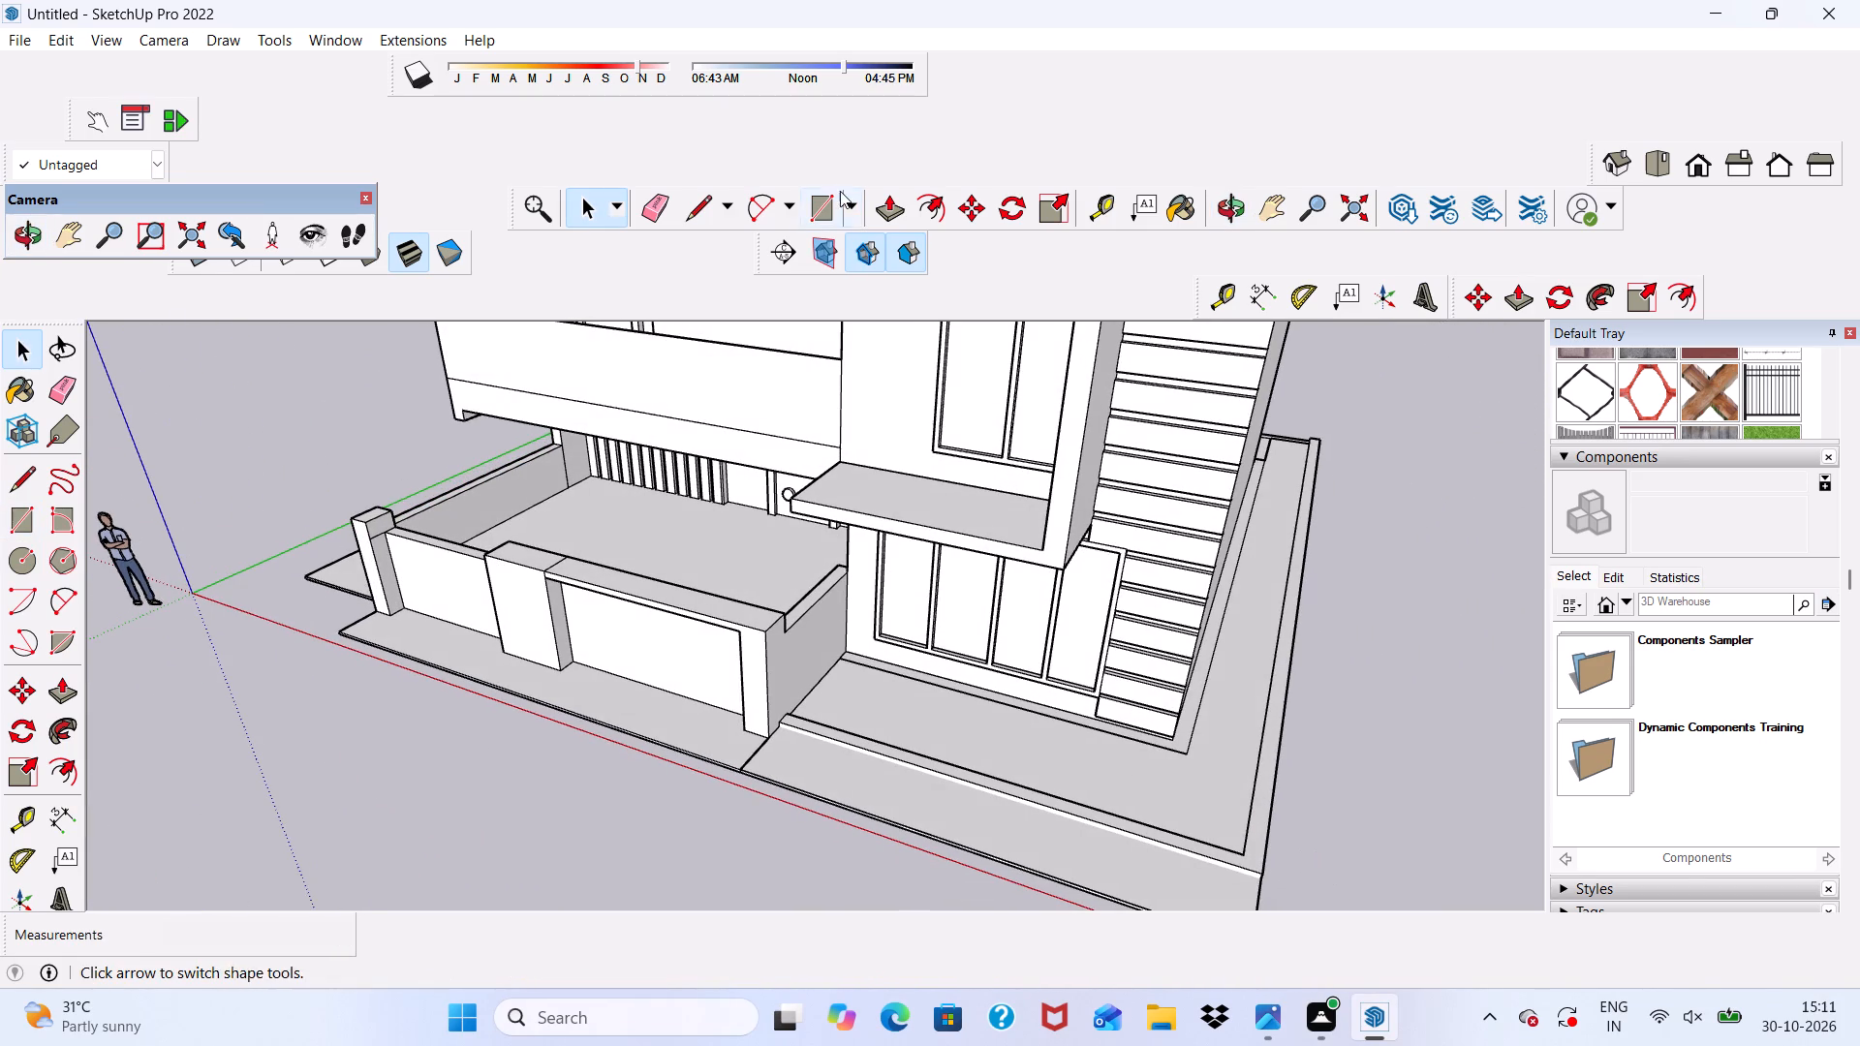
Draw a rectangle on the side ground strip, from the edge beside the horizontally banded wall to the slab's front inner corner.
click(816, 217)
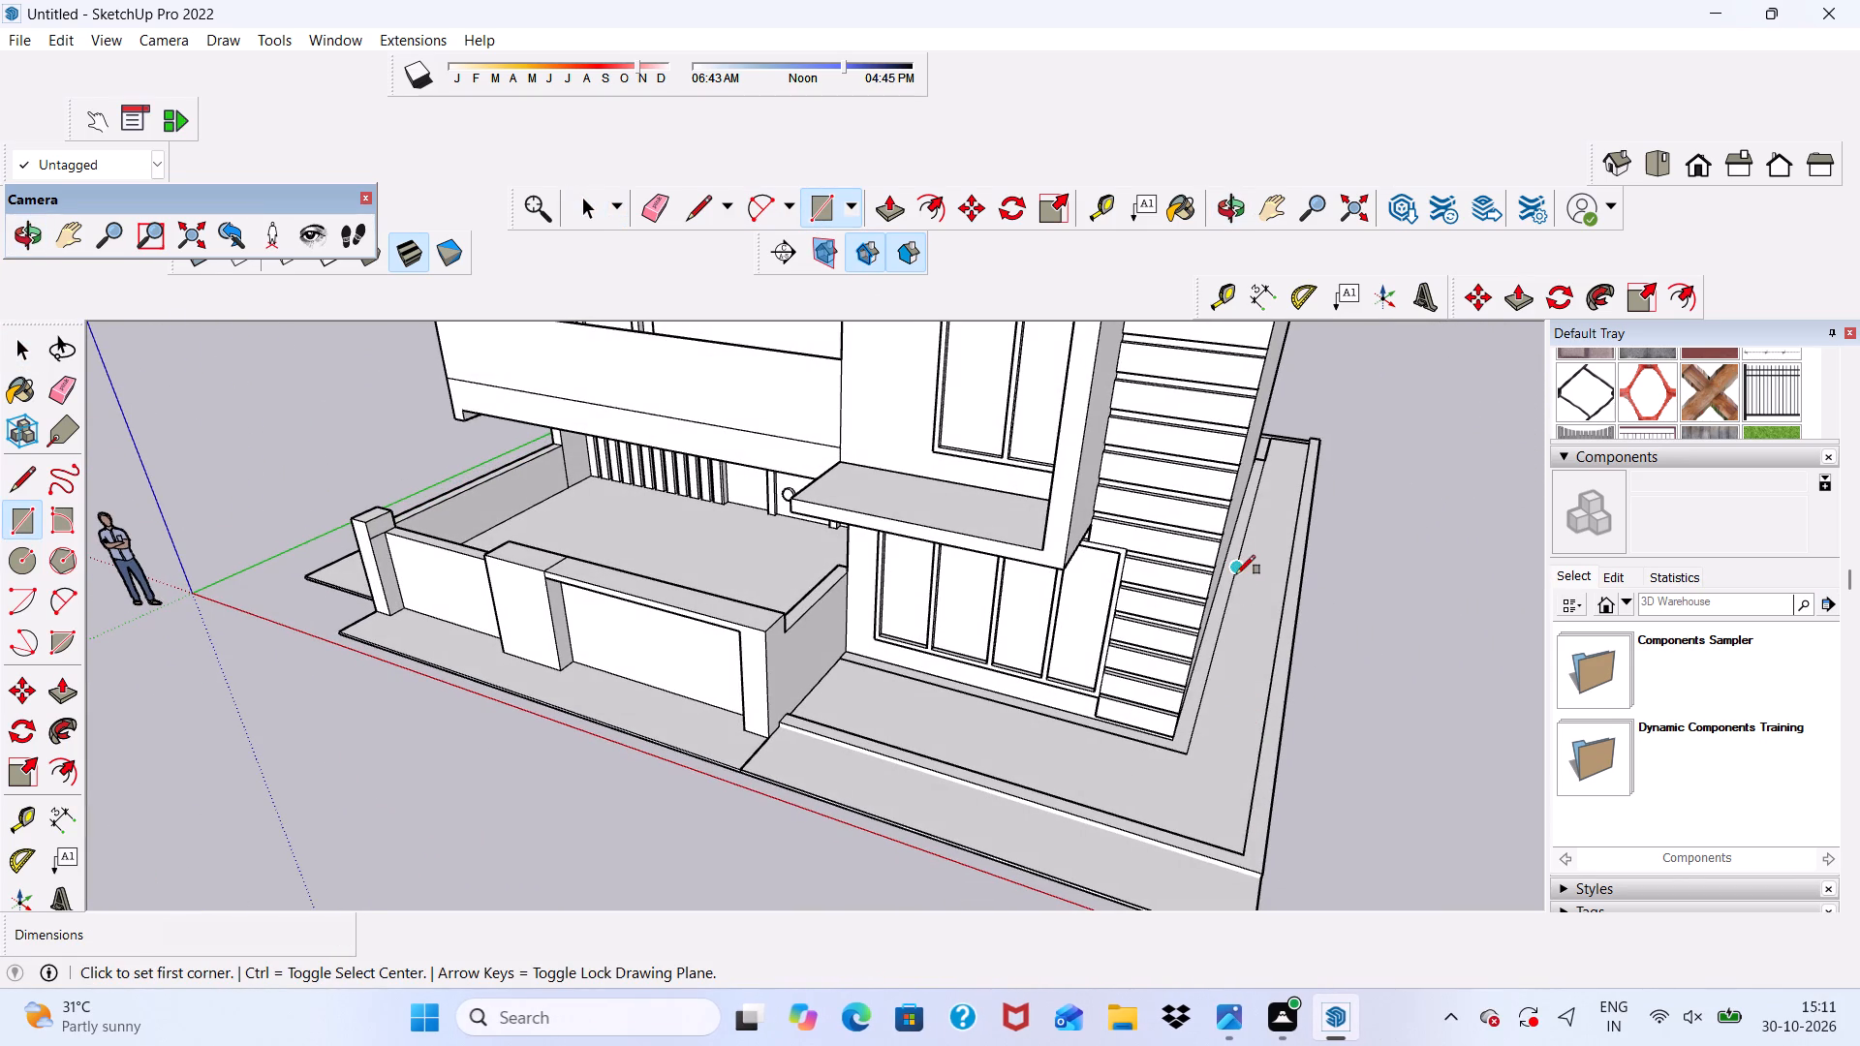
scroll(1238, 574, up, 8)
click(1244, 544)
scroll(1342, 566, down, 5)
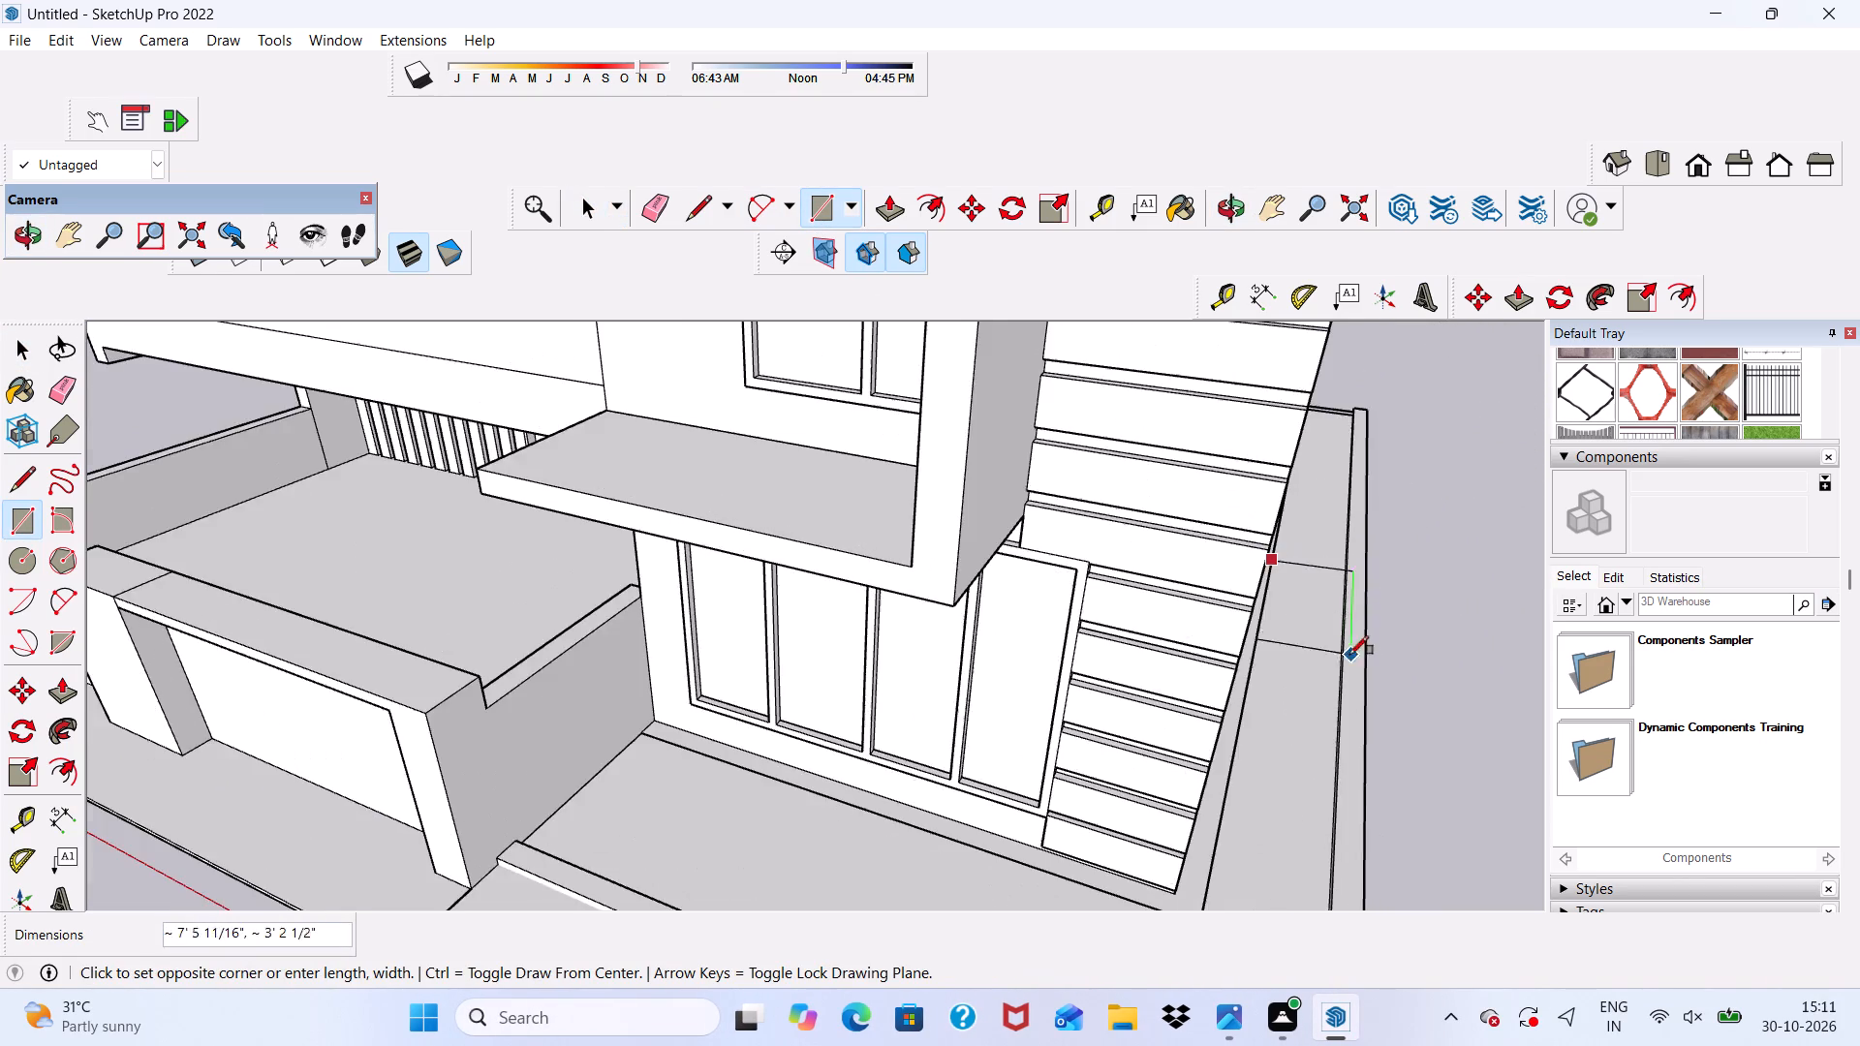
scroll(1339, 515, down, 4)
scroll(1324, 828, up, 13)
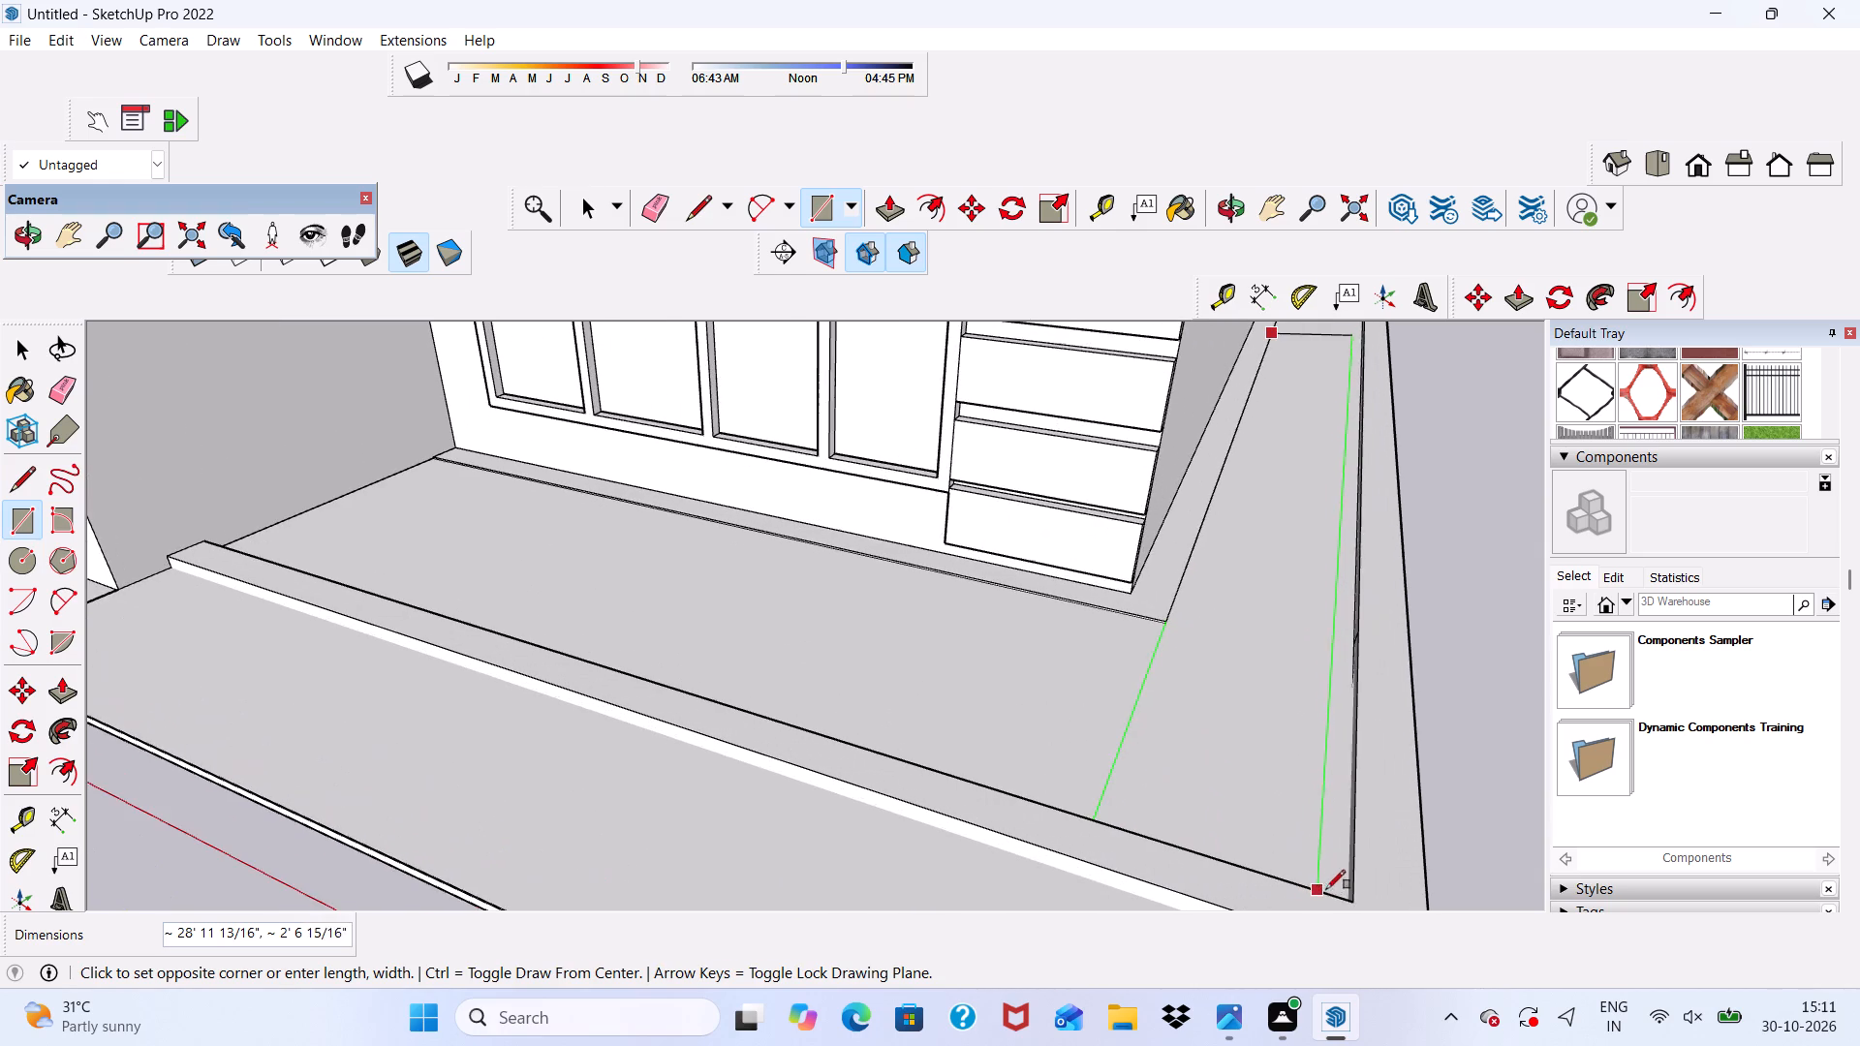
scroll(1349, 901, up, 3)
click(1349, 901)
key(space)
Push/Pull the side strip rectangle up 4' to form a raised block beside the banded wall.
click(1223, 720)
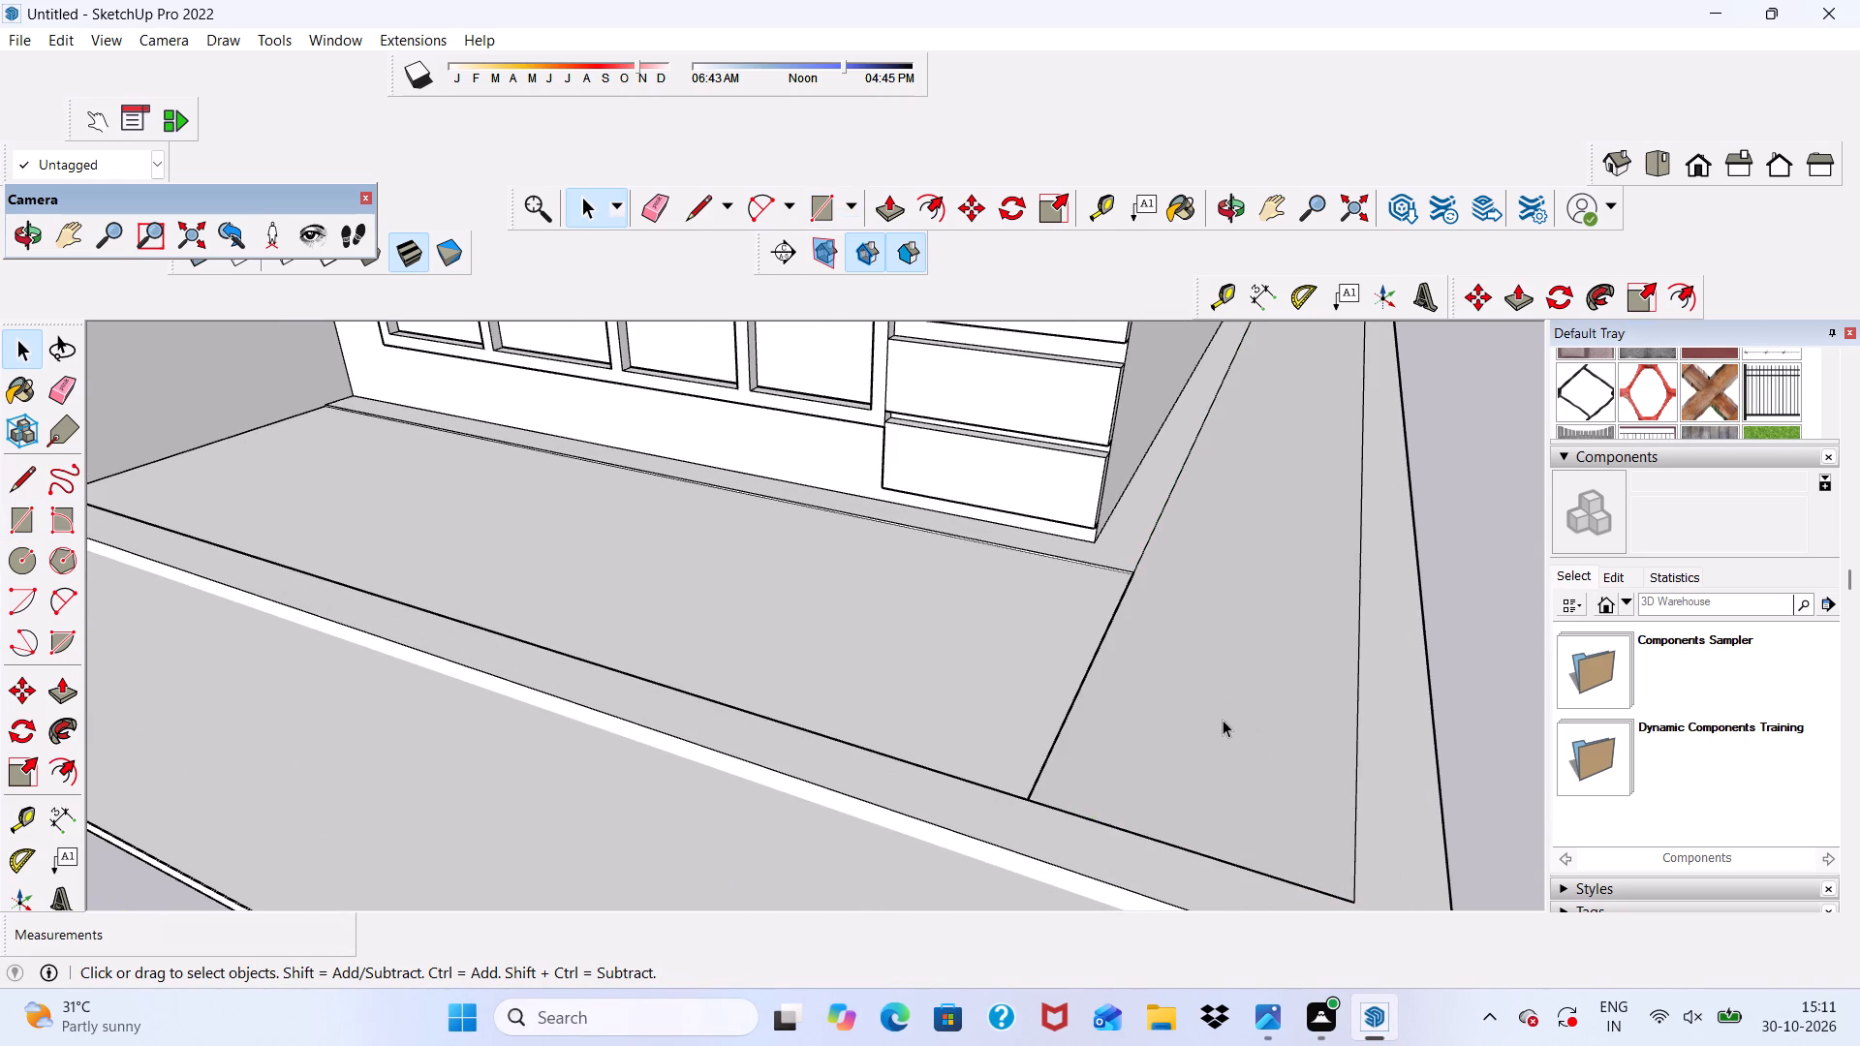
scroll(1223, 720, down, 4)
middle_drag(1220, 738, 1222, 458)
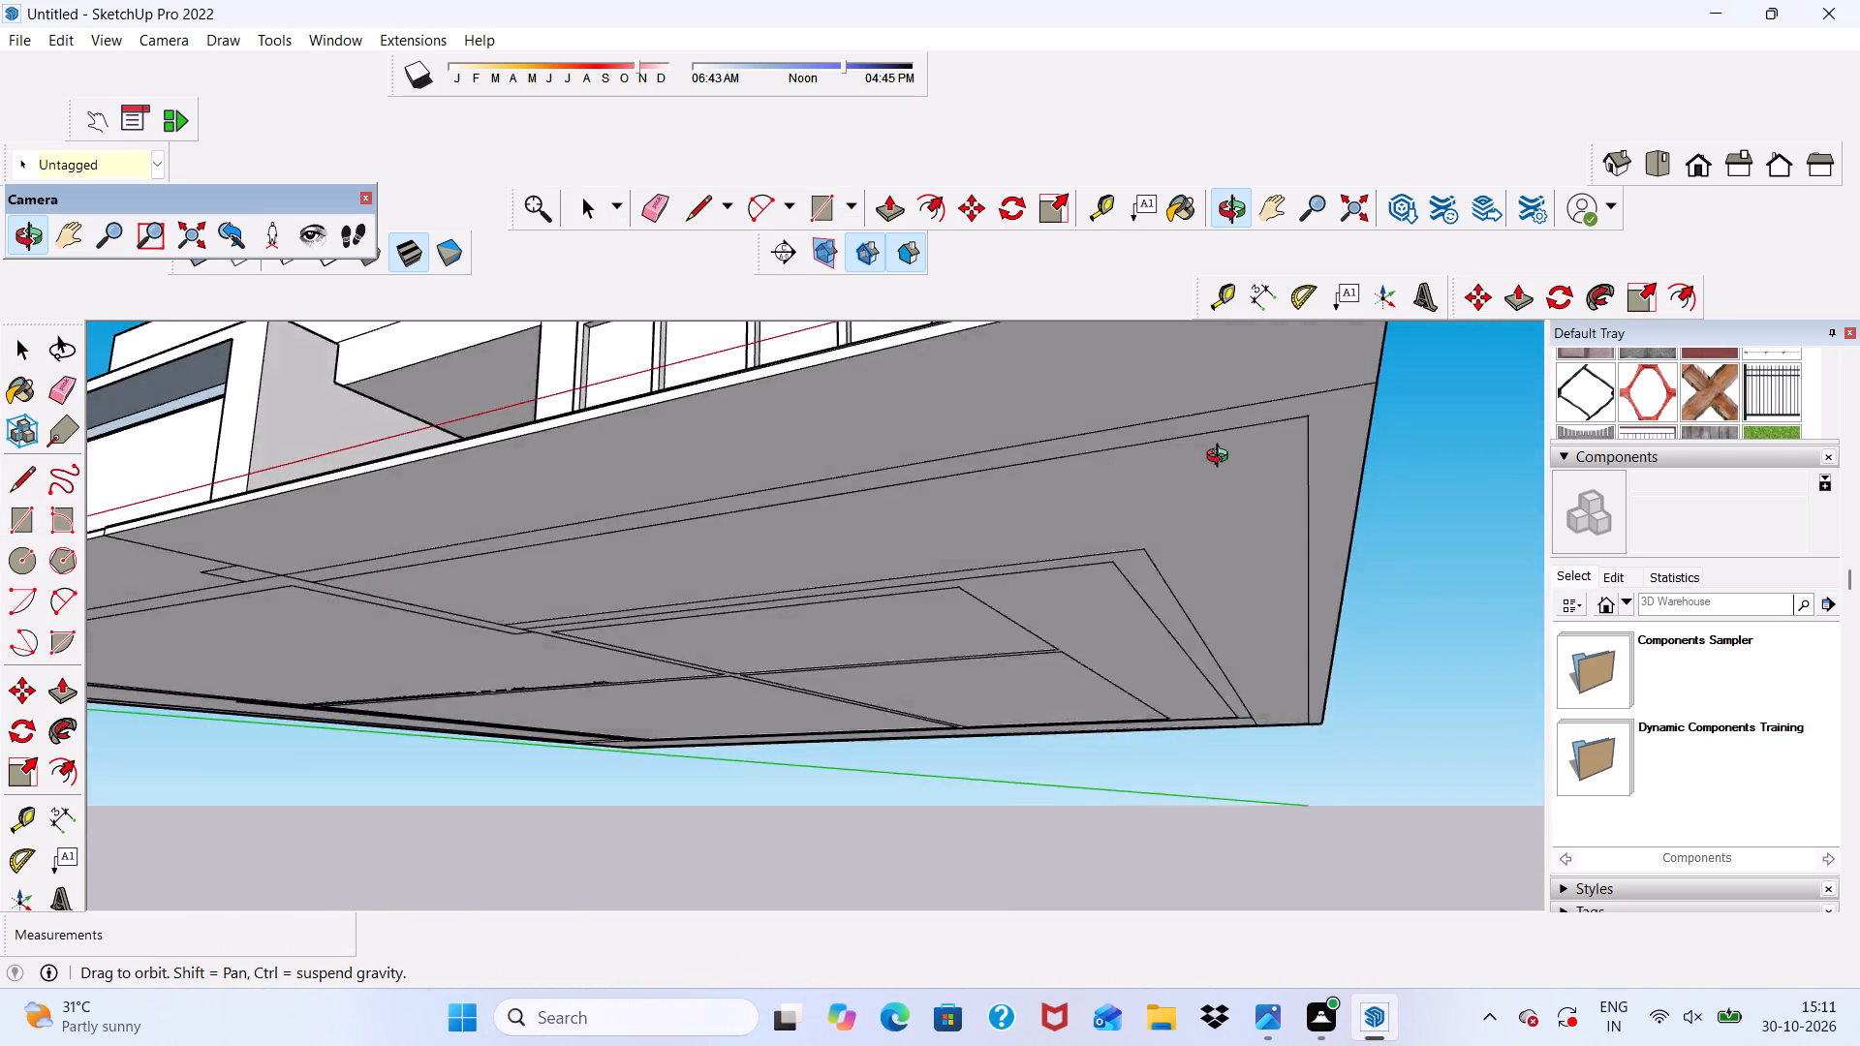
middle_drag(1222, 458, 1262, 835)
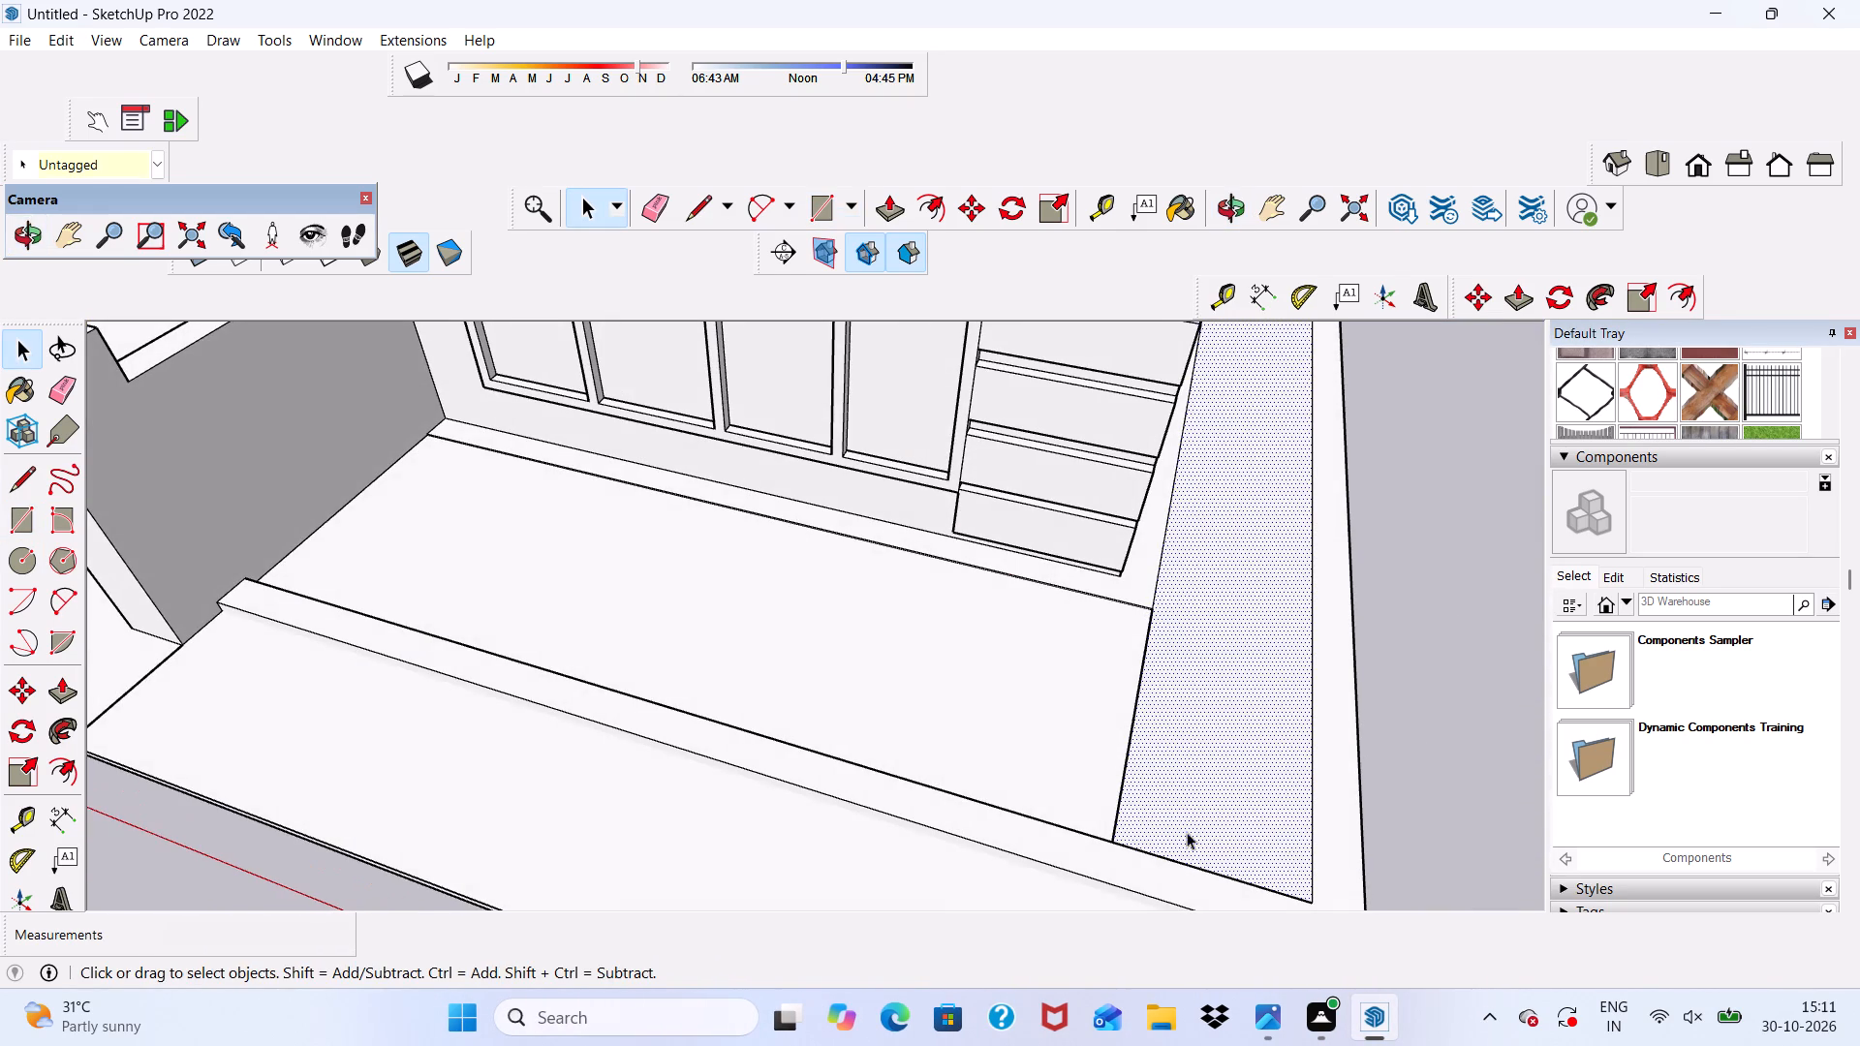
middle_drag(1128, 797, 1526, 618)
middle_drag(1530, 612, 1462, 743)
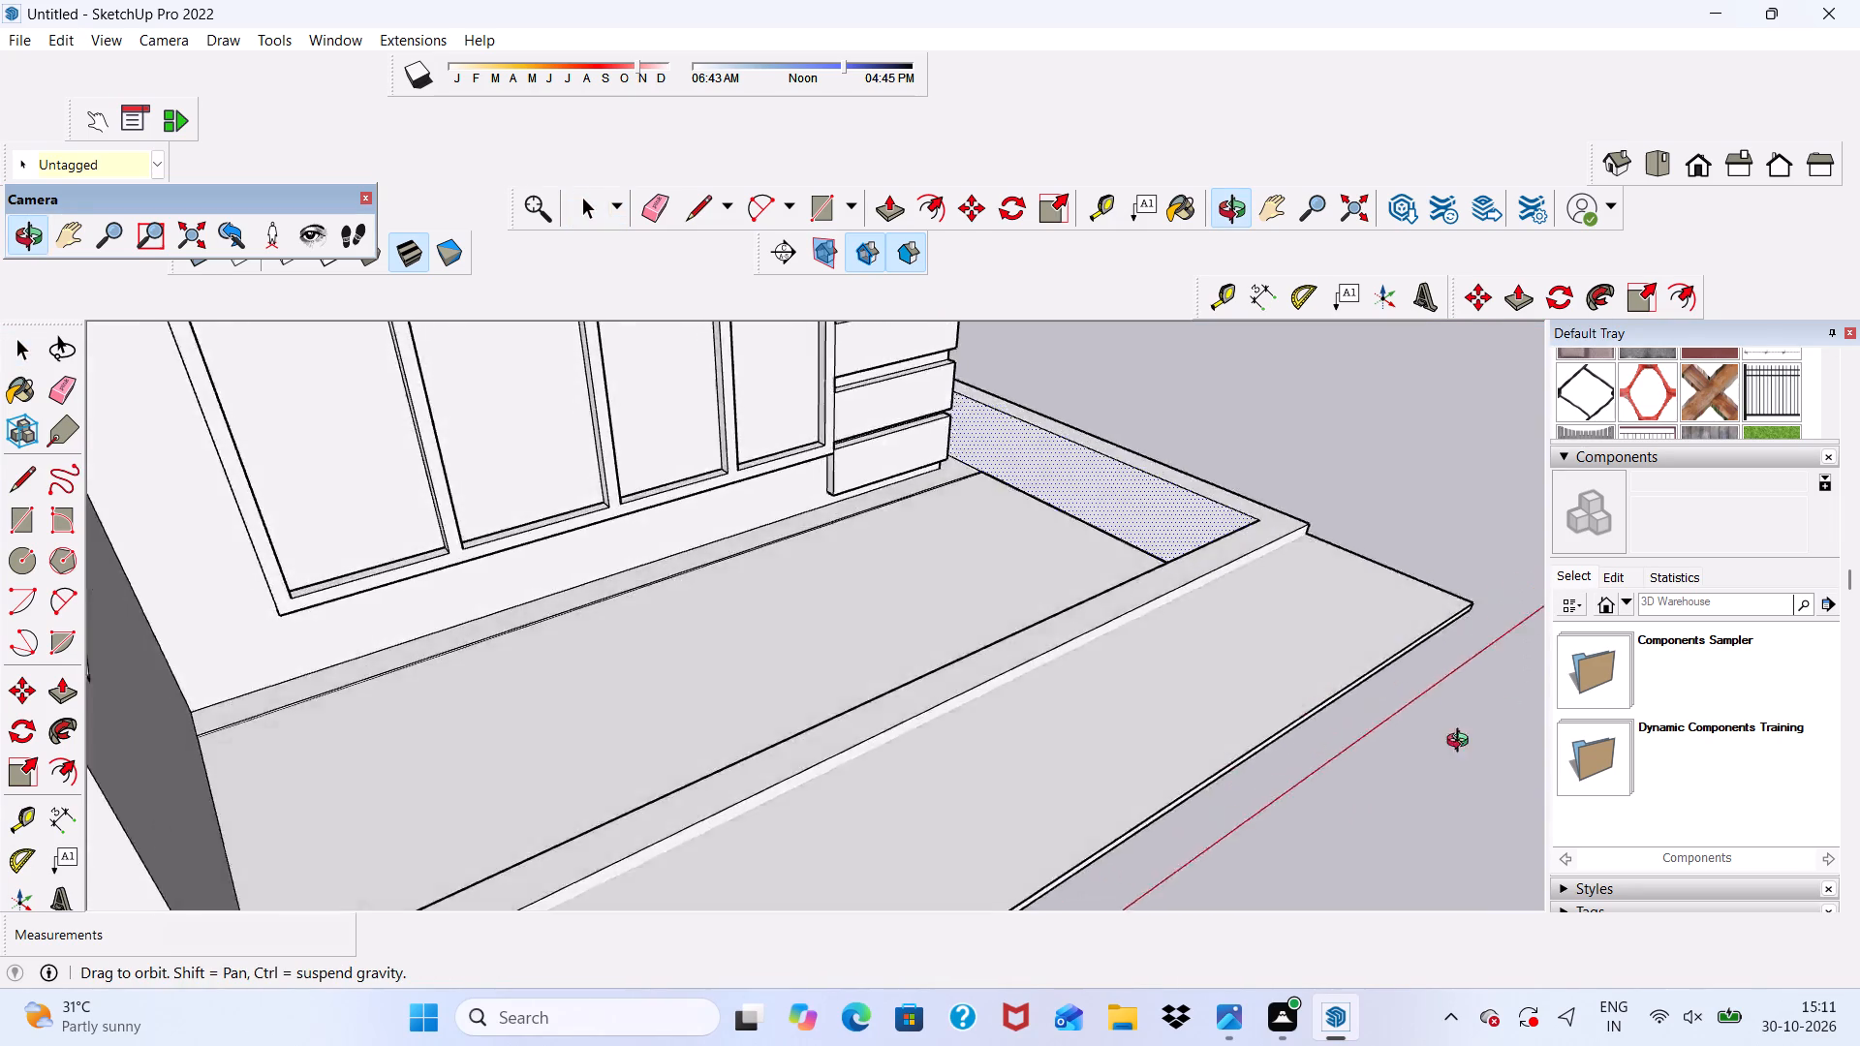
middle_drag(1462, 743, 1122, 835)
click(896, 208)
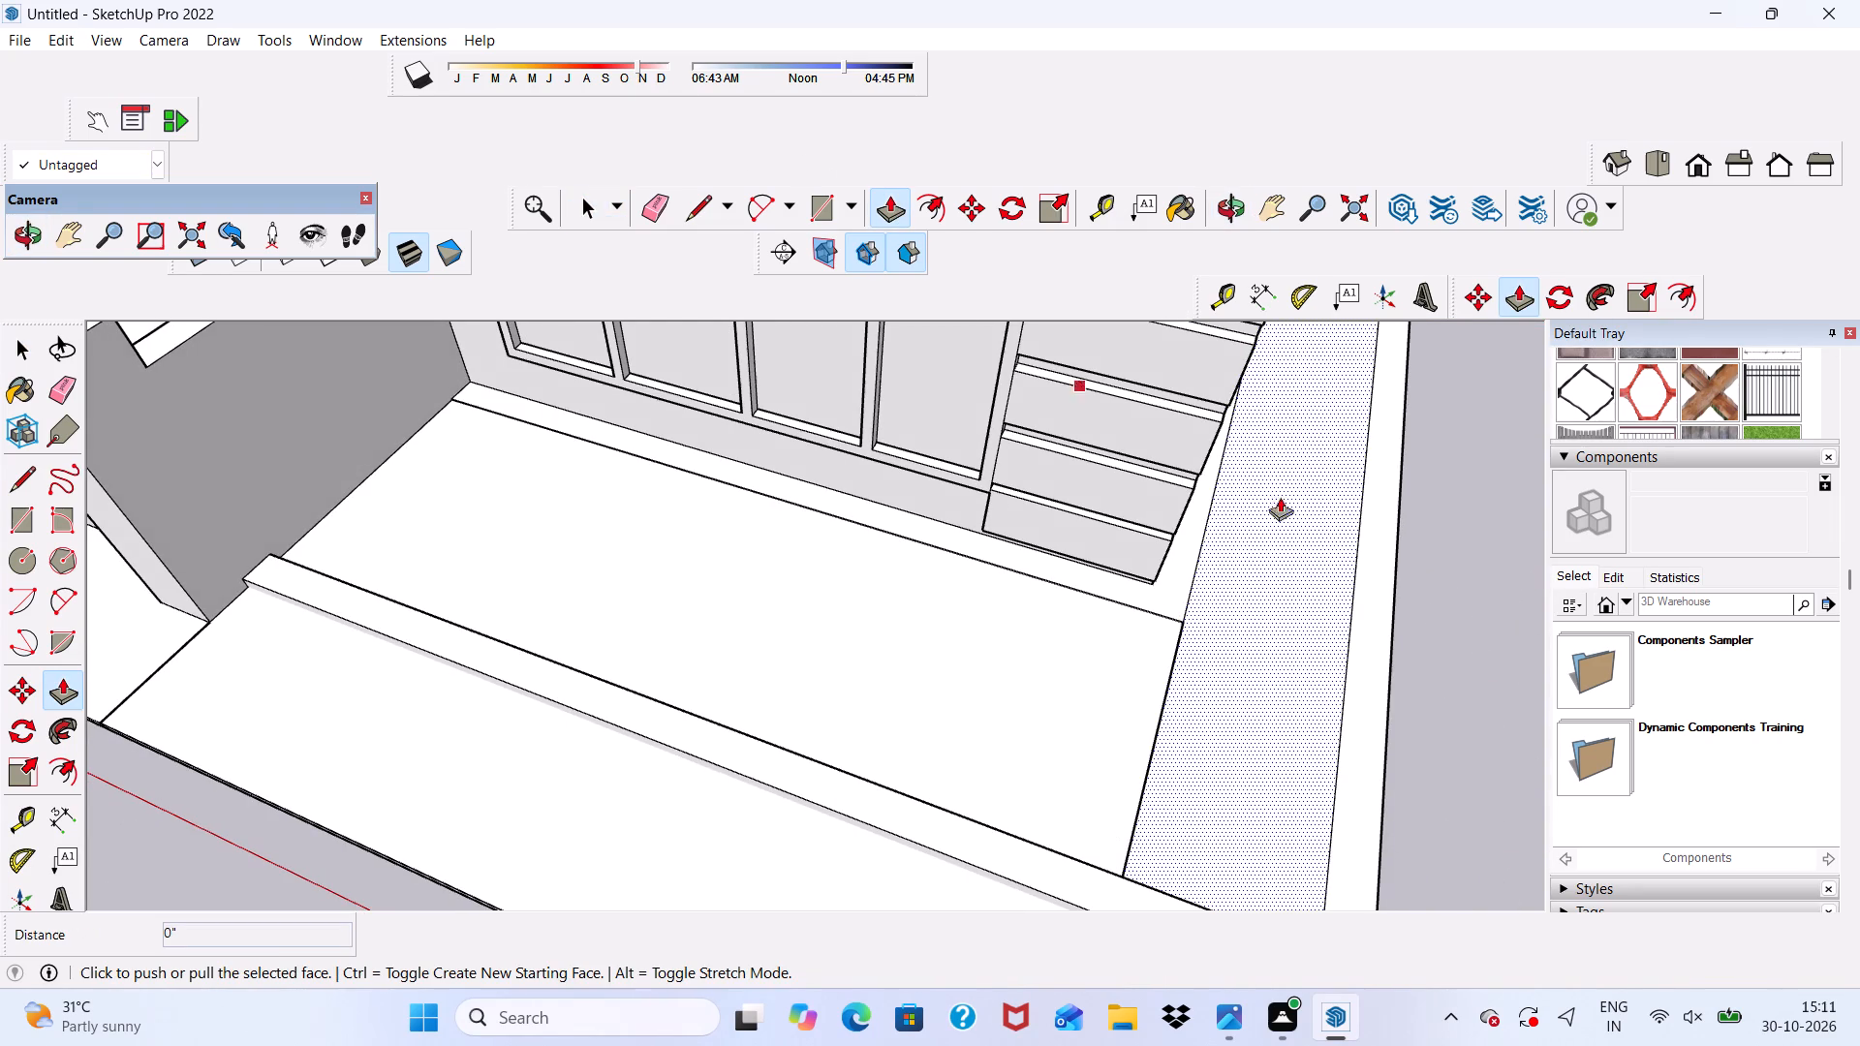
click(1234, 775)
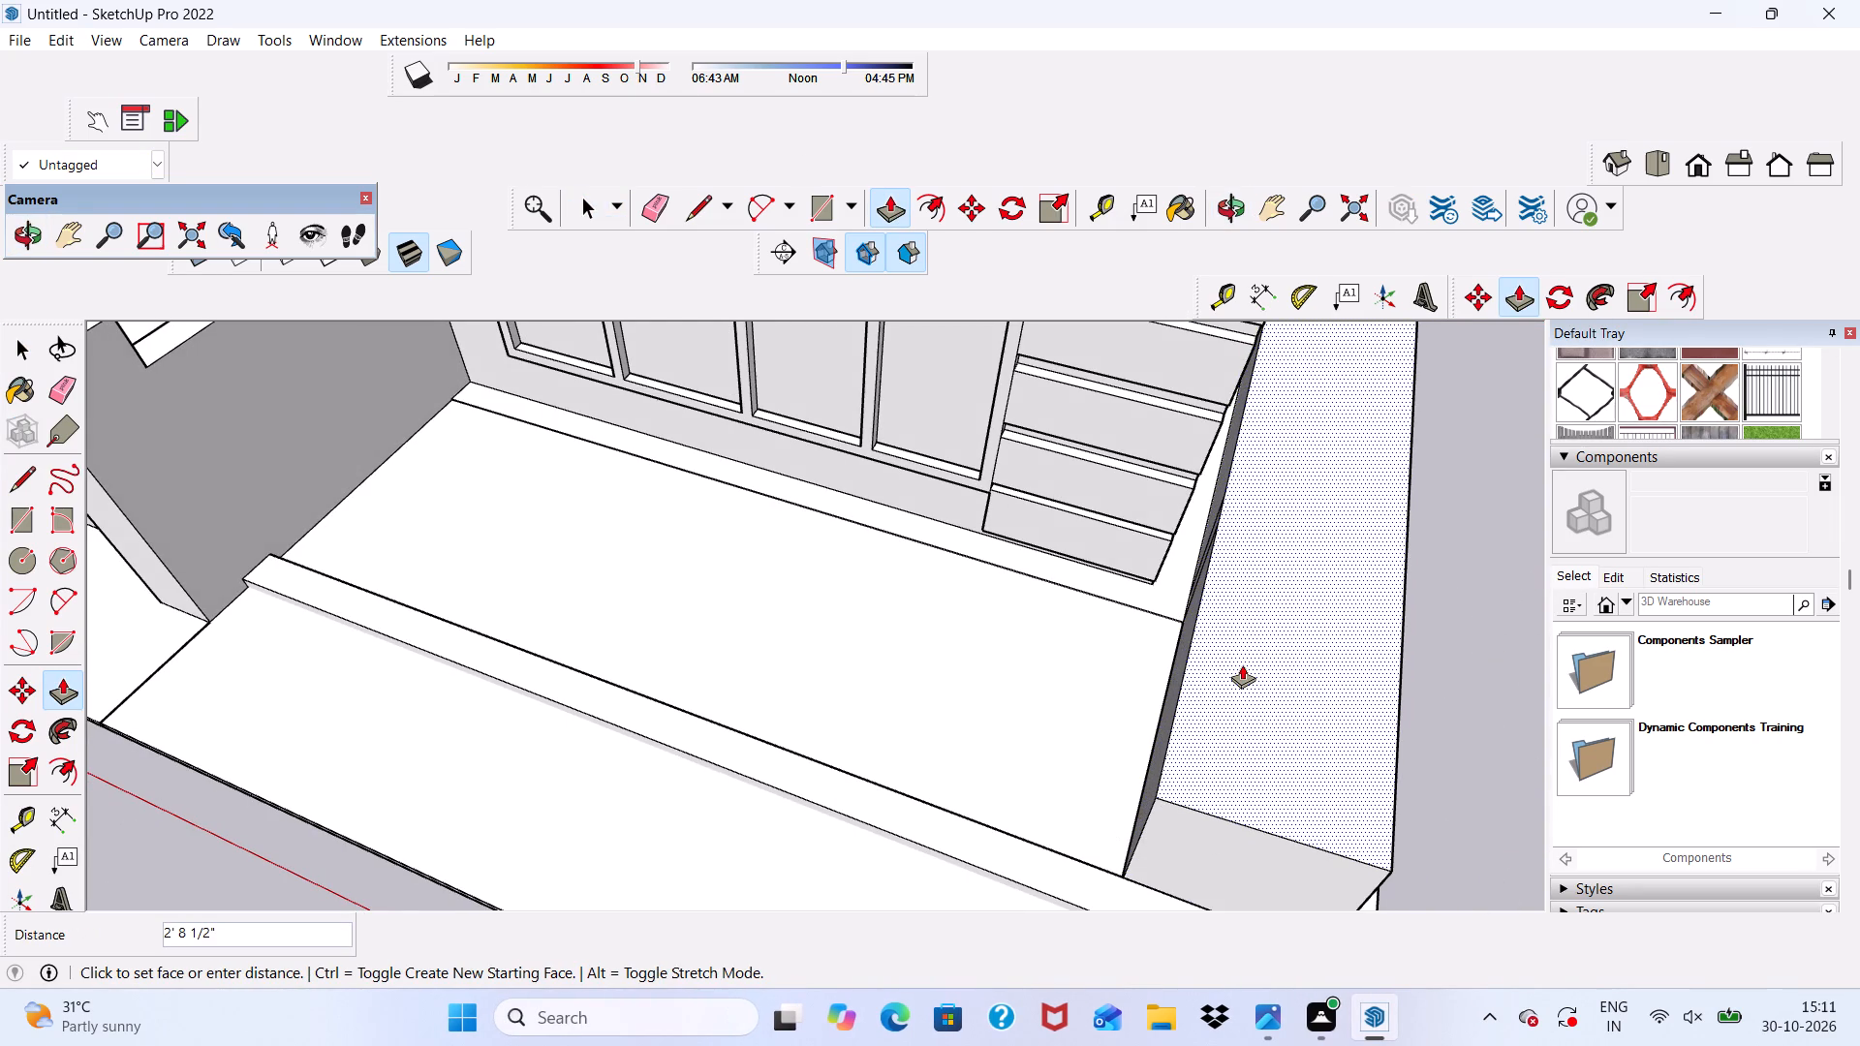
text(4')
key(Return)
key(space)
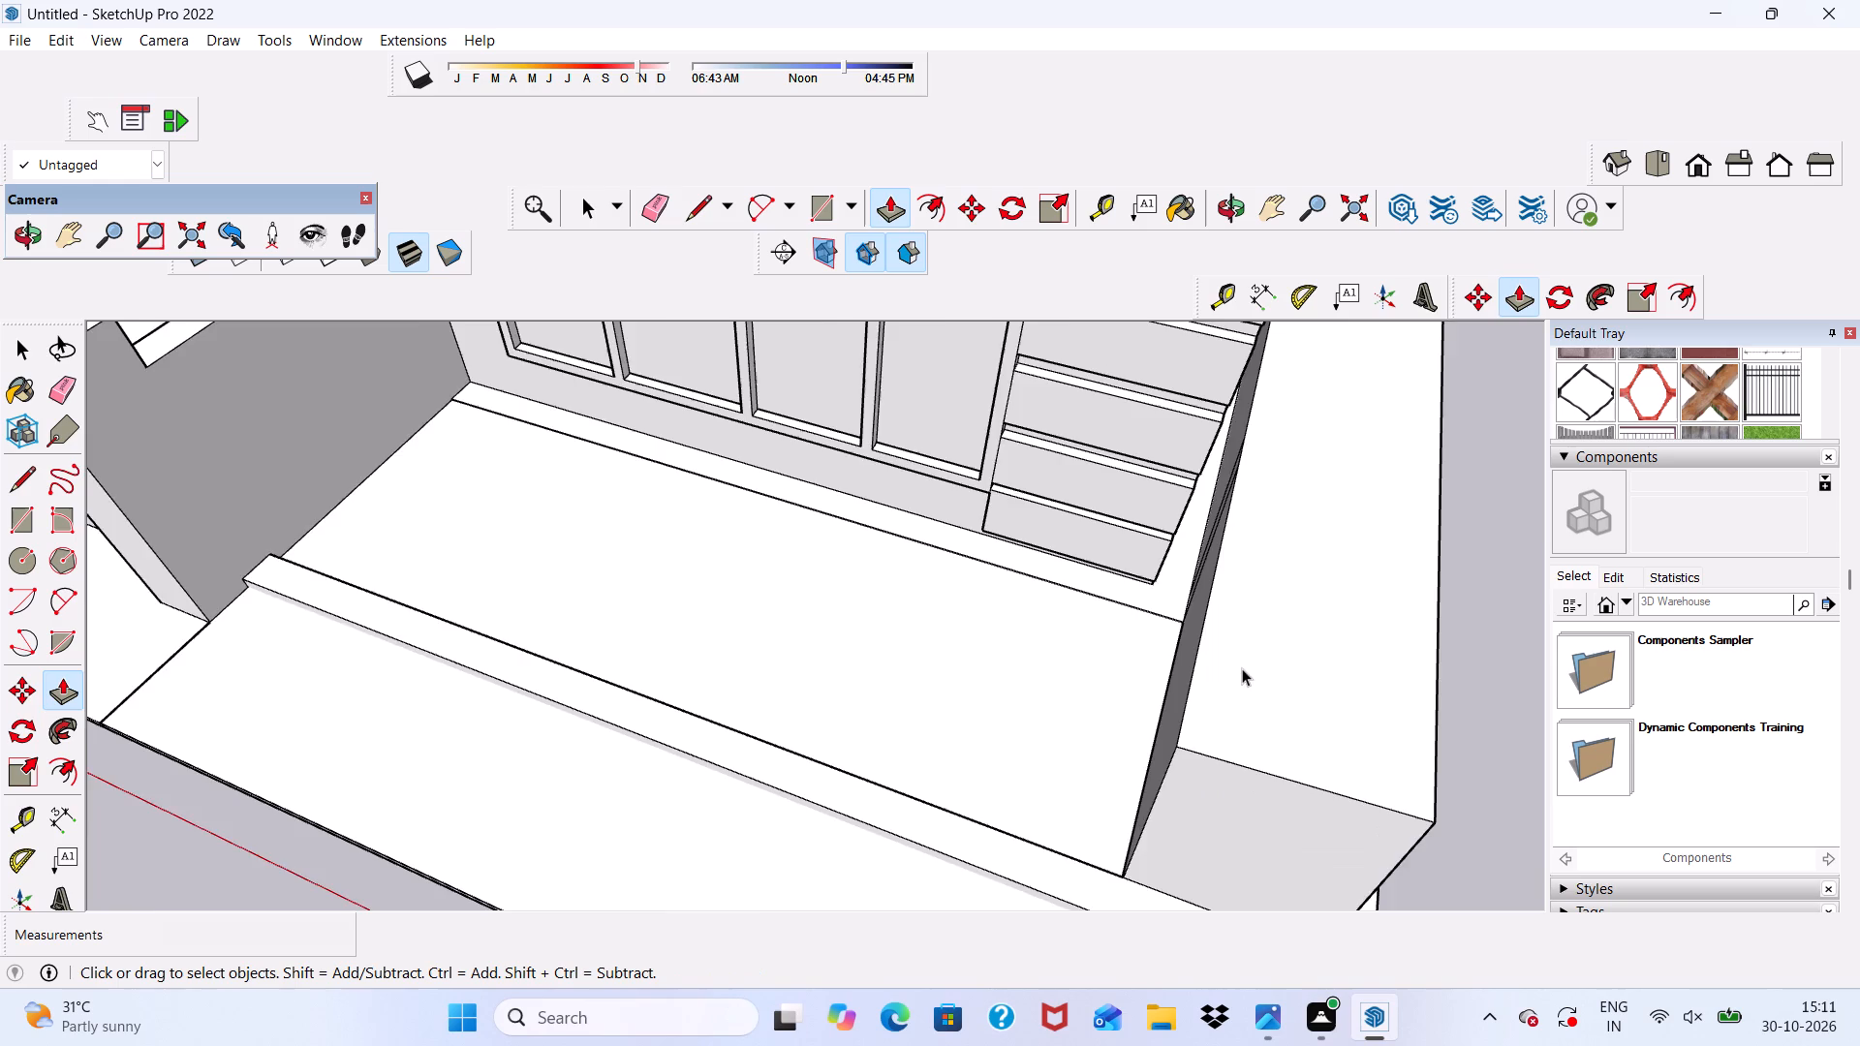
Erase the two vertical seam lines on the raised side block's inner face, near the banded wall.
scroll(1242, 668, down, 6)
middle_drag(1260, 699, 1294, 458)
scroll(1158, 606, up, 2)
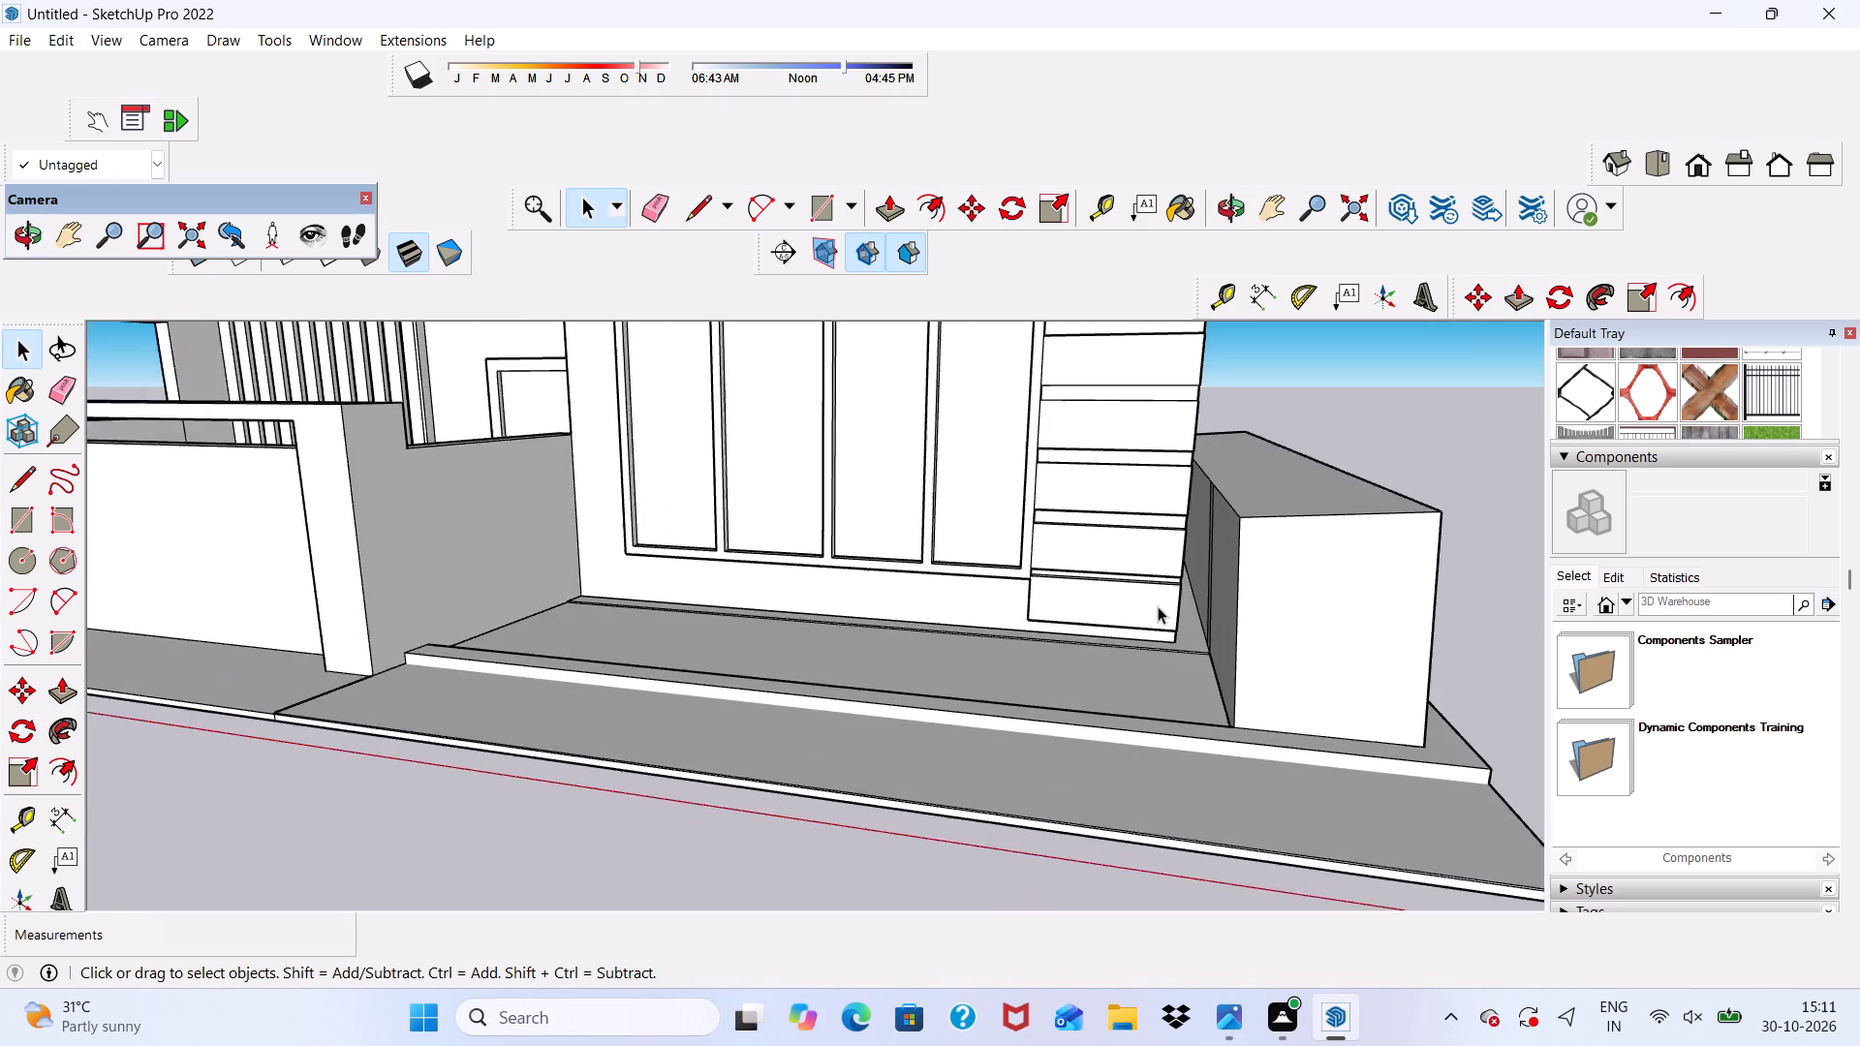
scroll(1158, 606, up, 2)
scroll(1199, 572, down, 2)
middle_drag(1220, 586, 1306, 595)
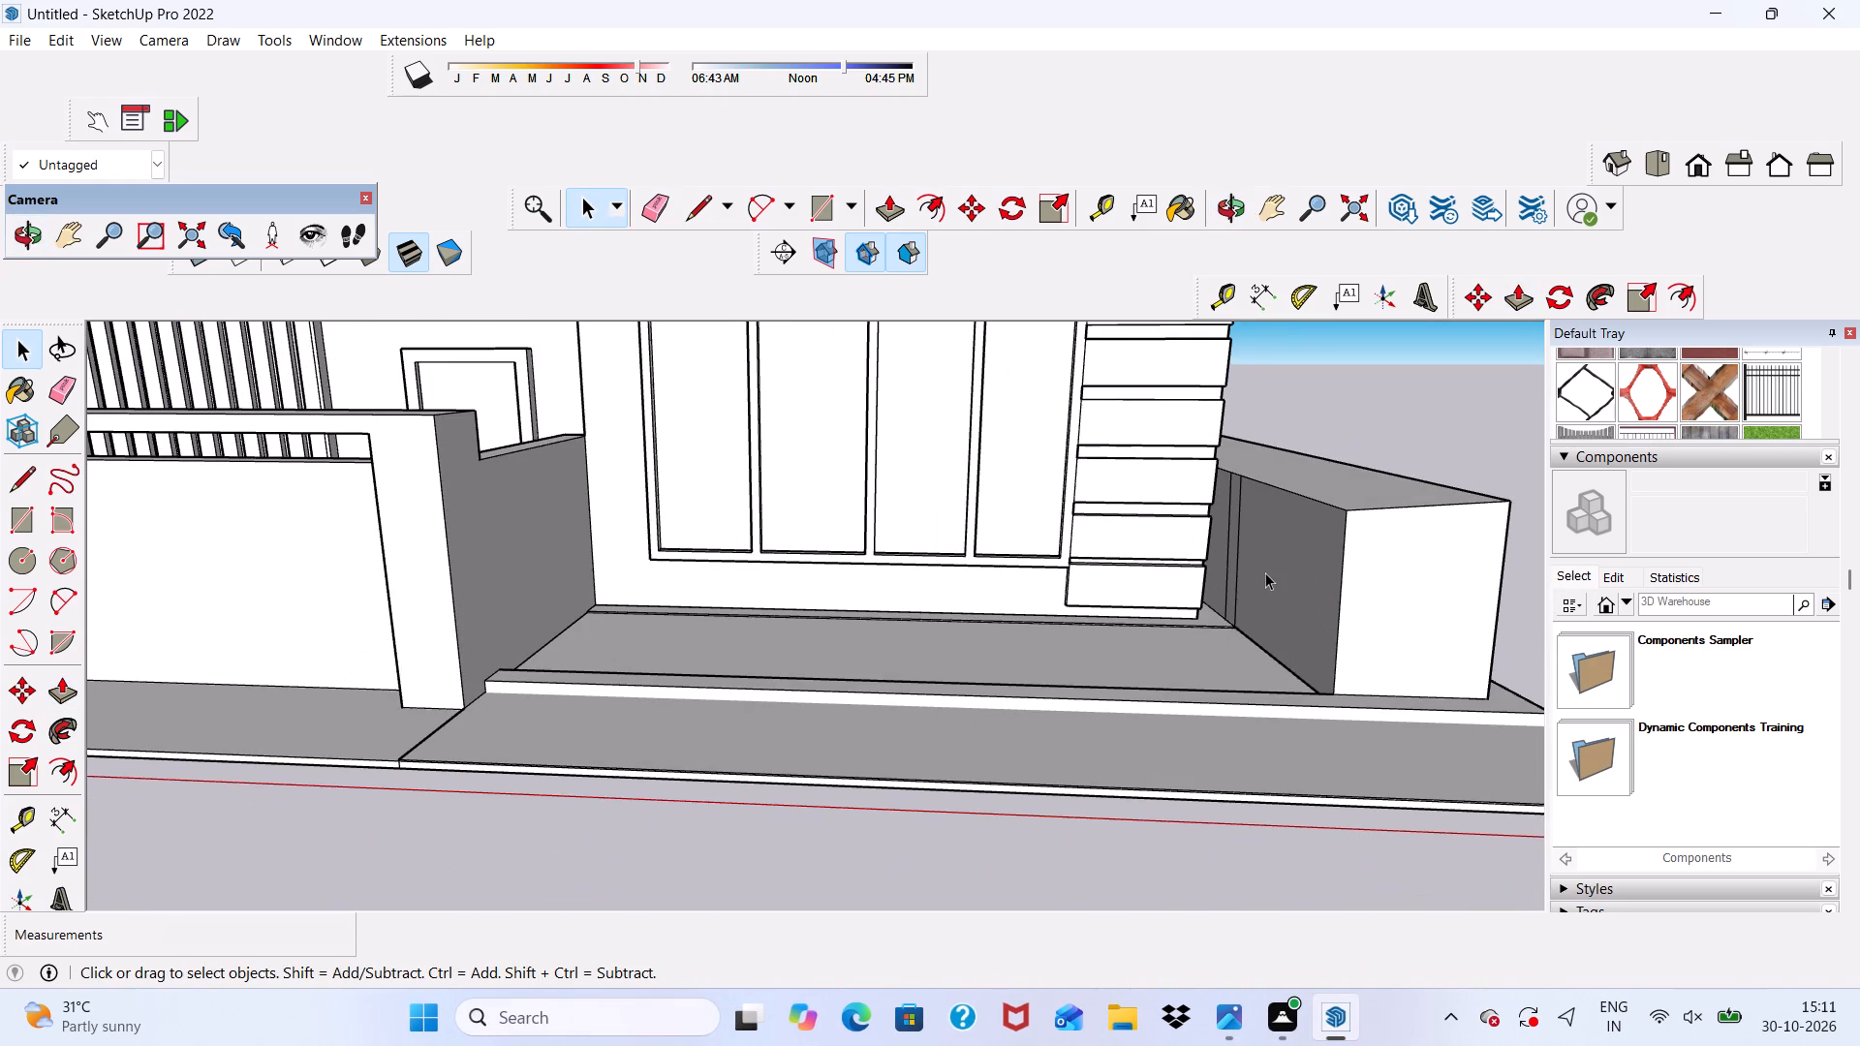
scroll(1261, 564, up, 1)
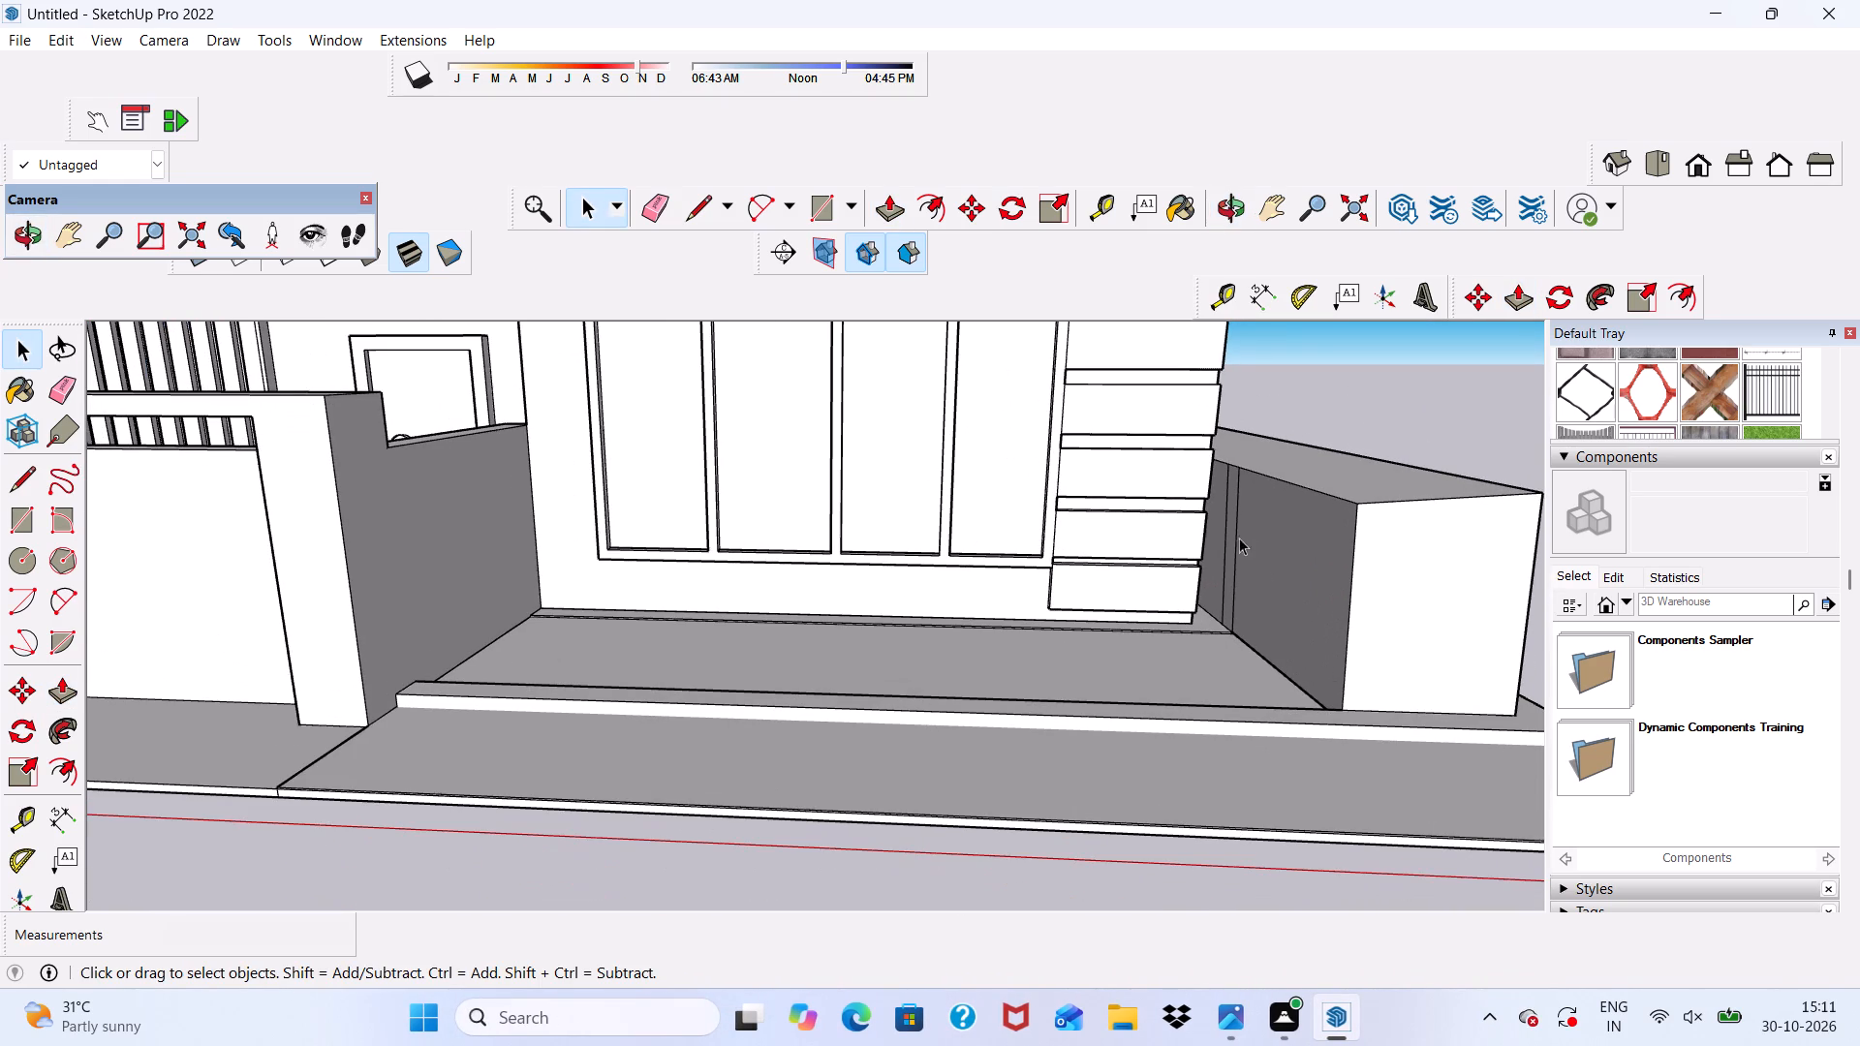
click(668, 205)
scroll(1267, 556, up, 8)
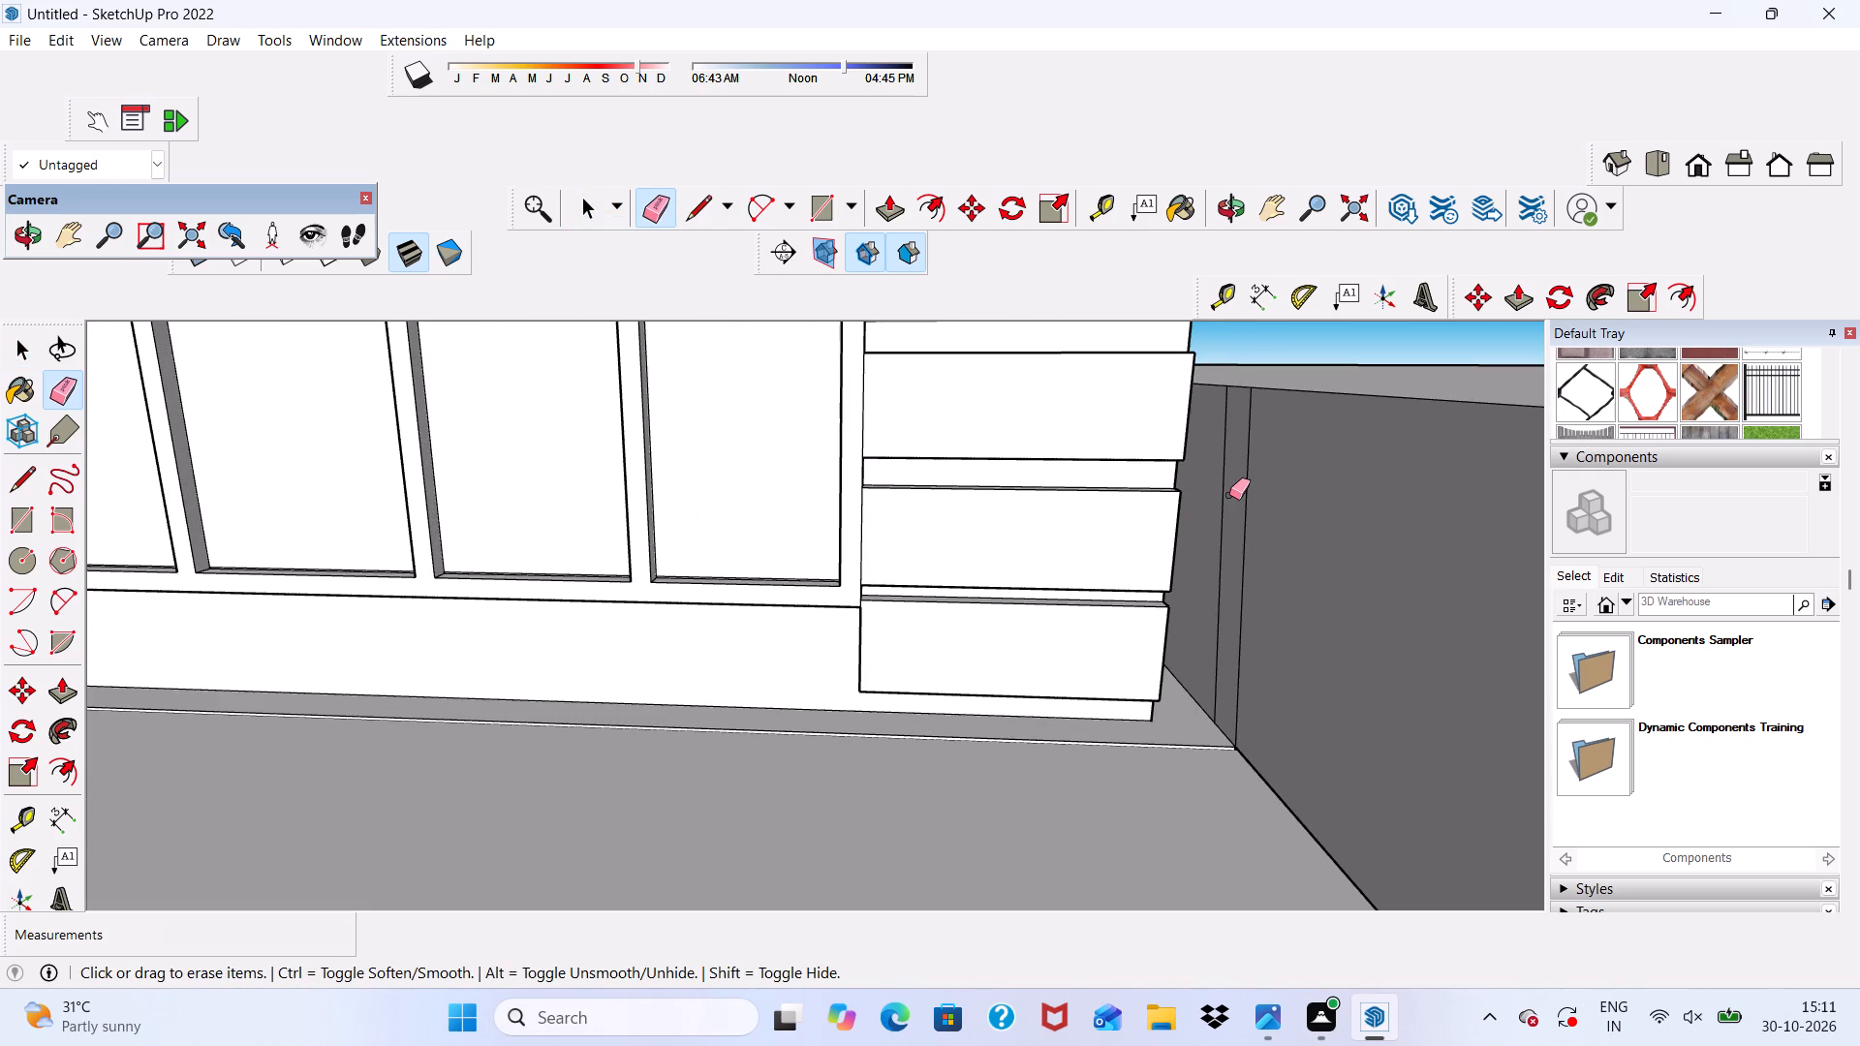
drag(1229, 495, 1255, 514)
drag(1232, 514, 1226, 523)
drag(1226, 523, 1219, 565)
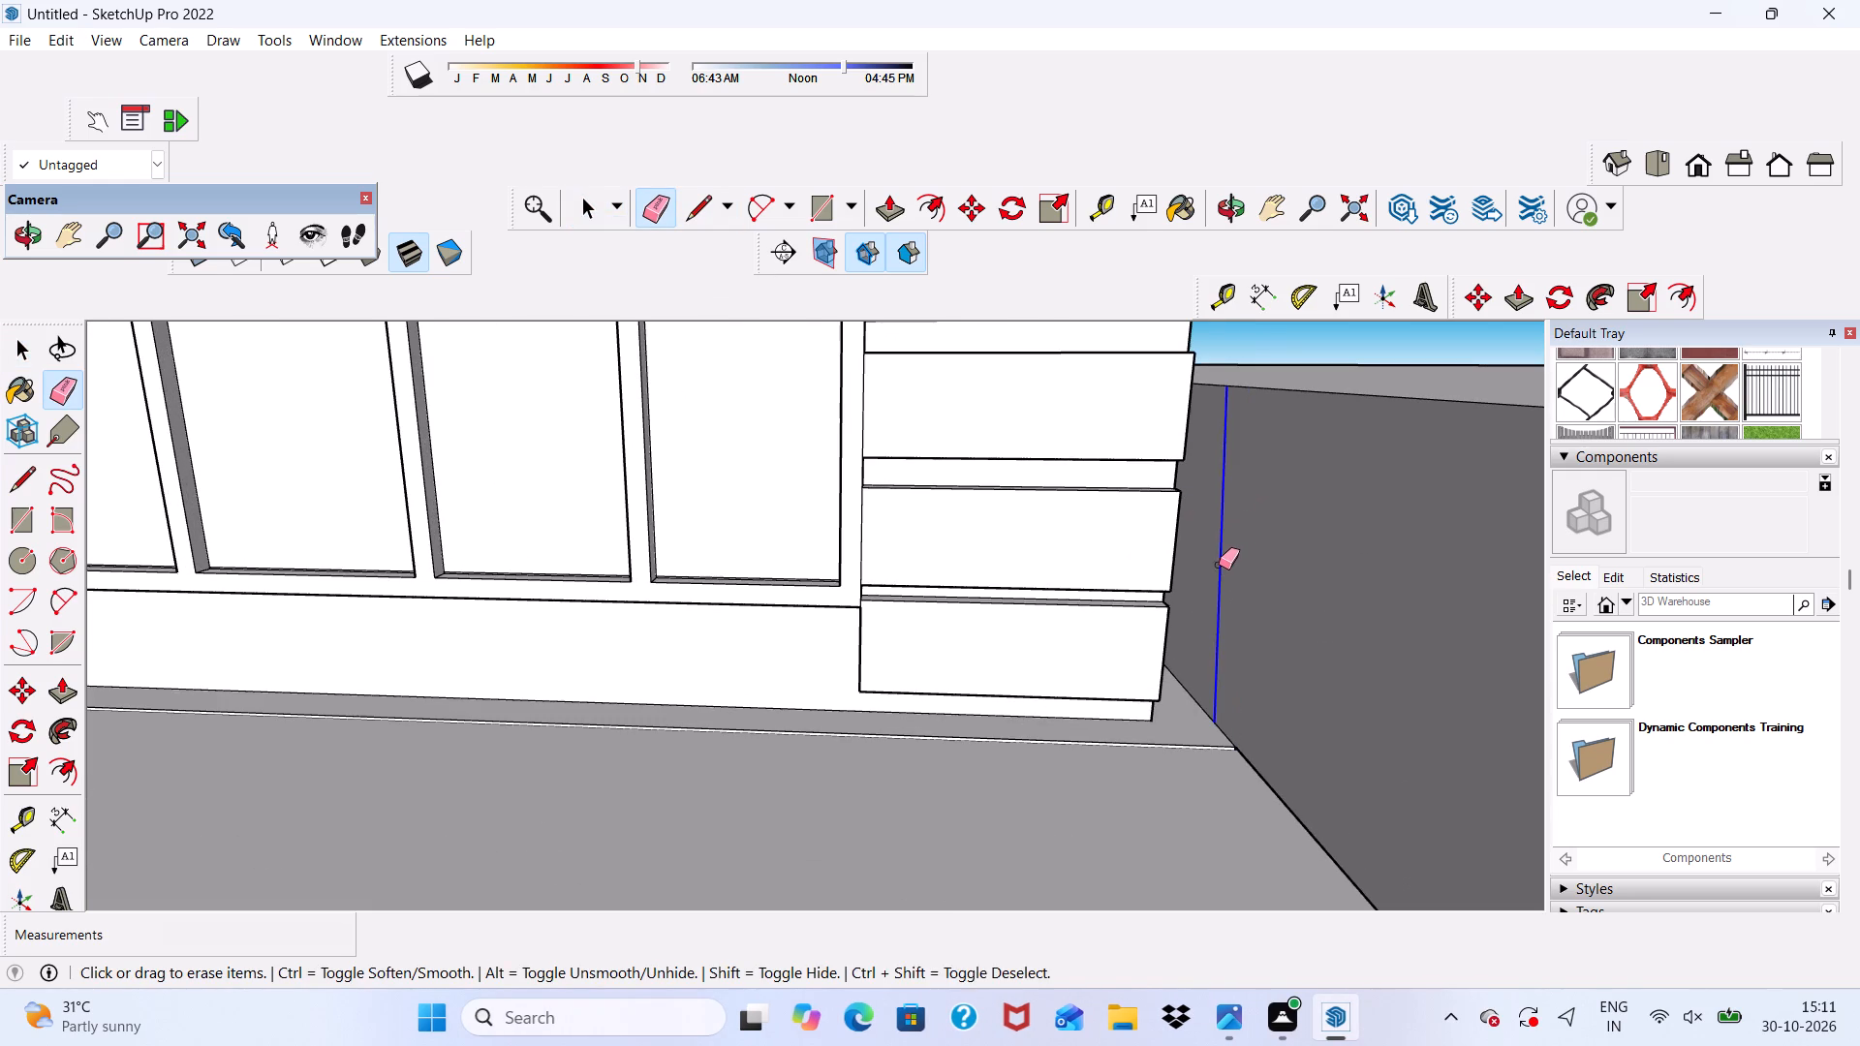
drag(1219, 565, 1216, 578)
Push/Pull the floor in front of the tall window panels by about 5/16" and 1/2", referencing the narrow strip along the house wall.
scroll(1214, 571, down, 10)
scroll(1143, 683, up, 6)
middle_drag(1096, 647, 1097, 660)
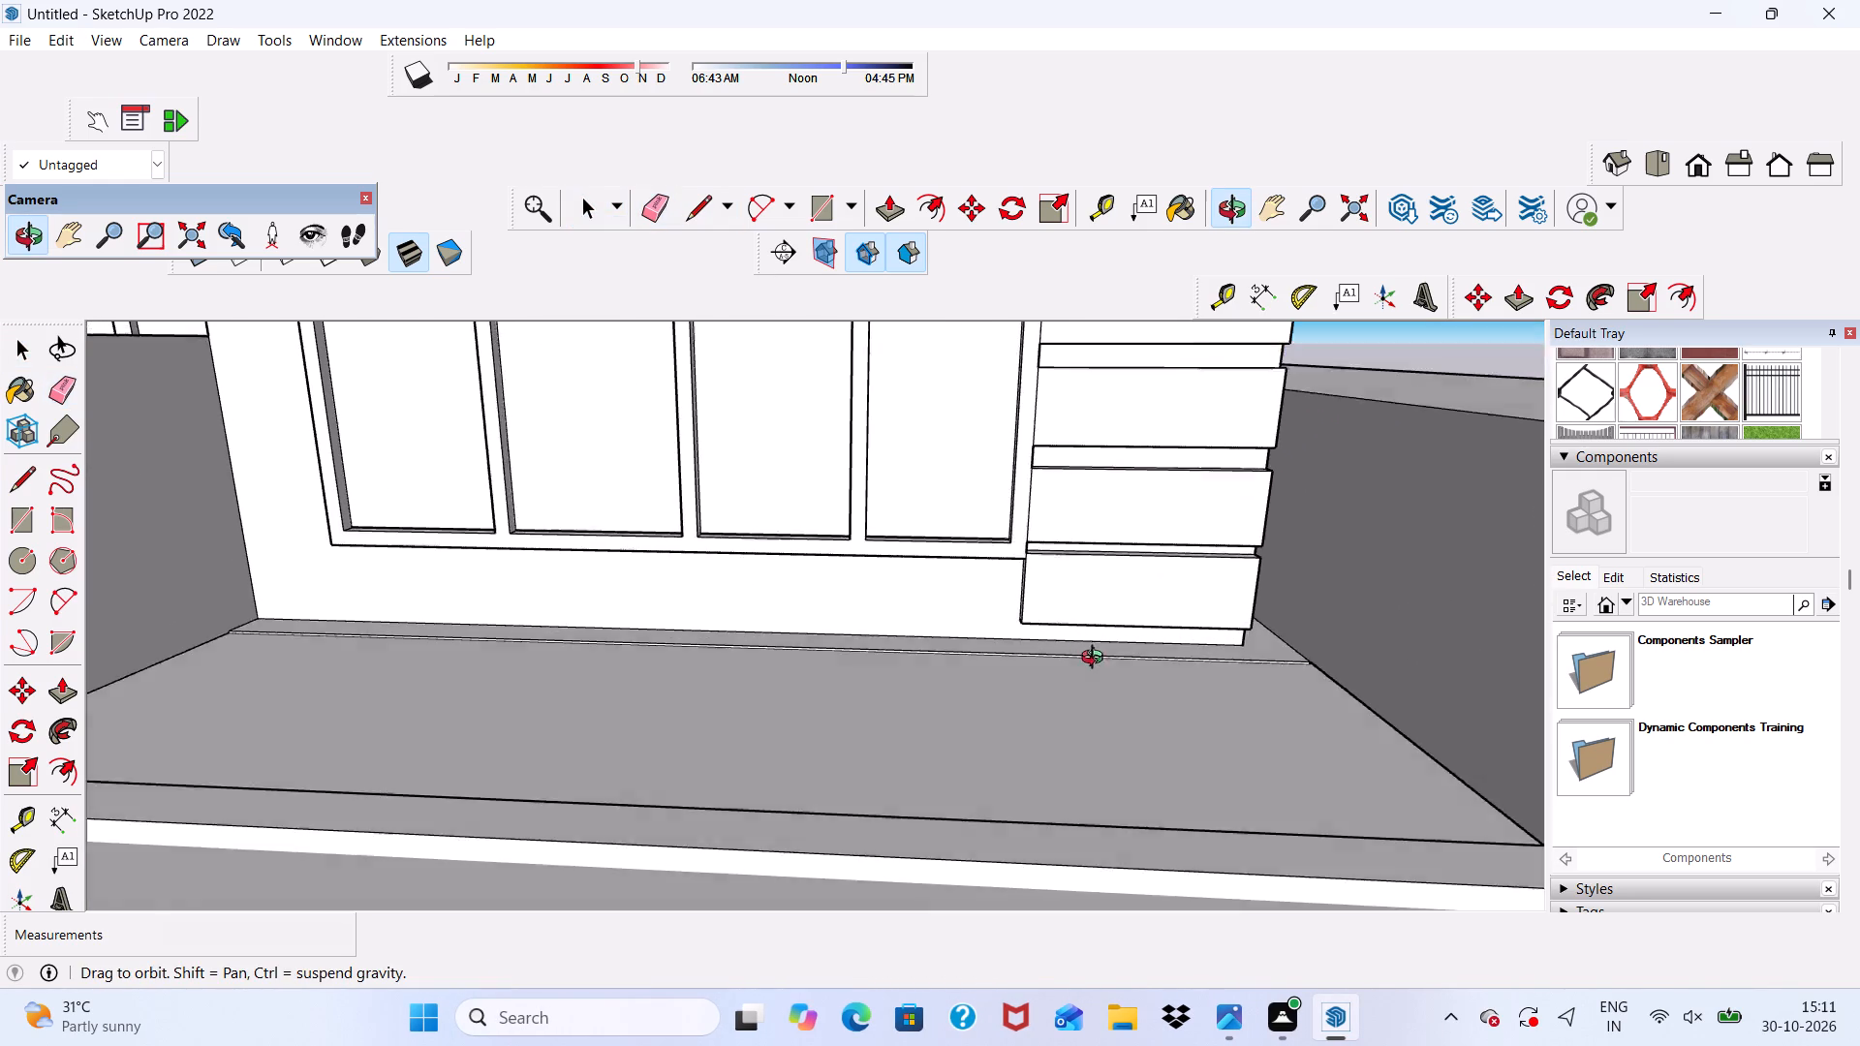
middle_drag(1097, 660, 1100, 721)
key(space)
click(1008, 809)
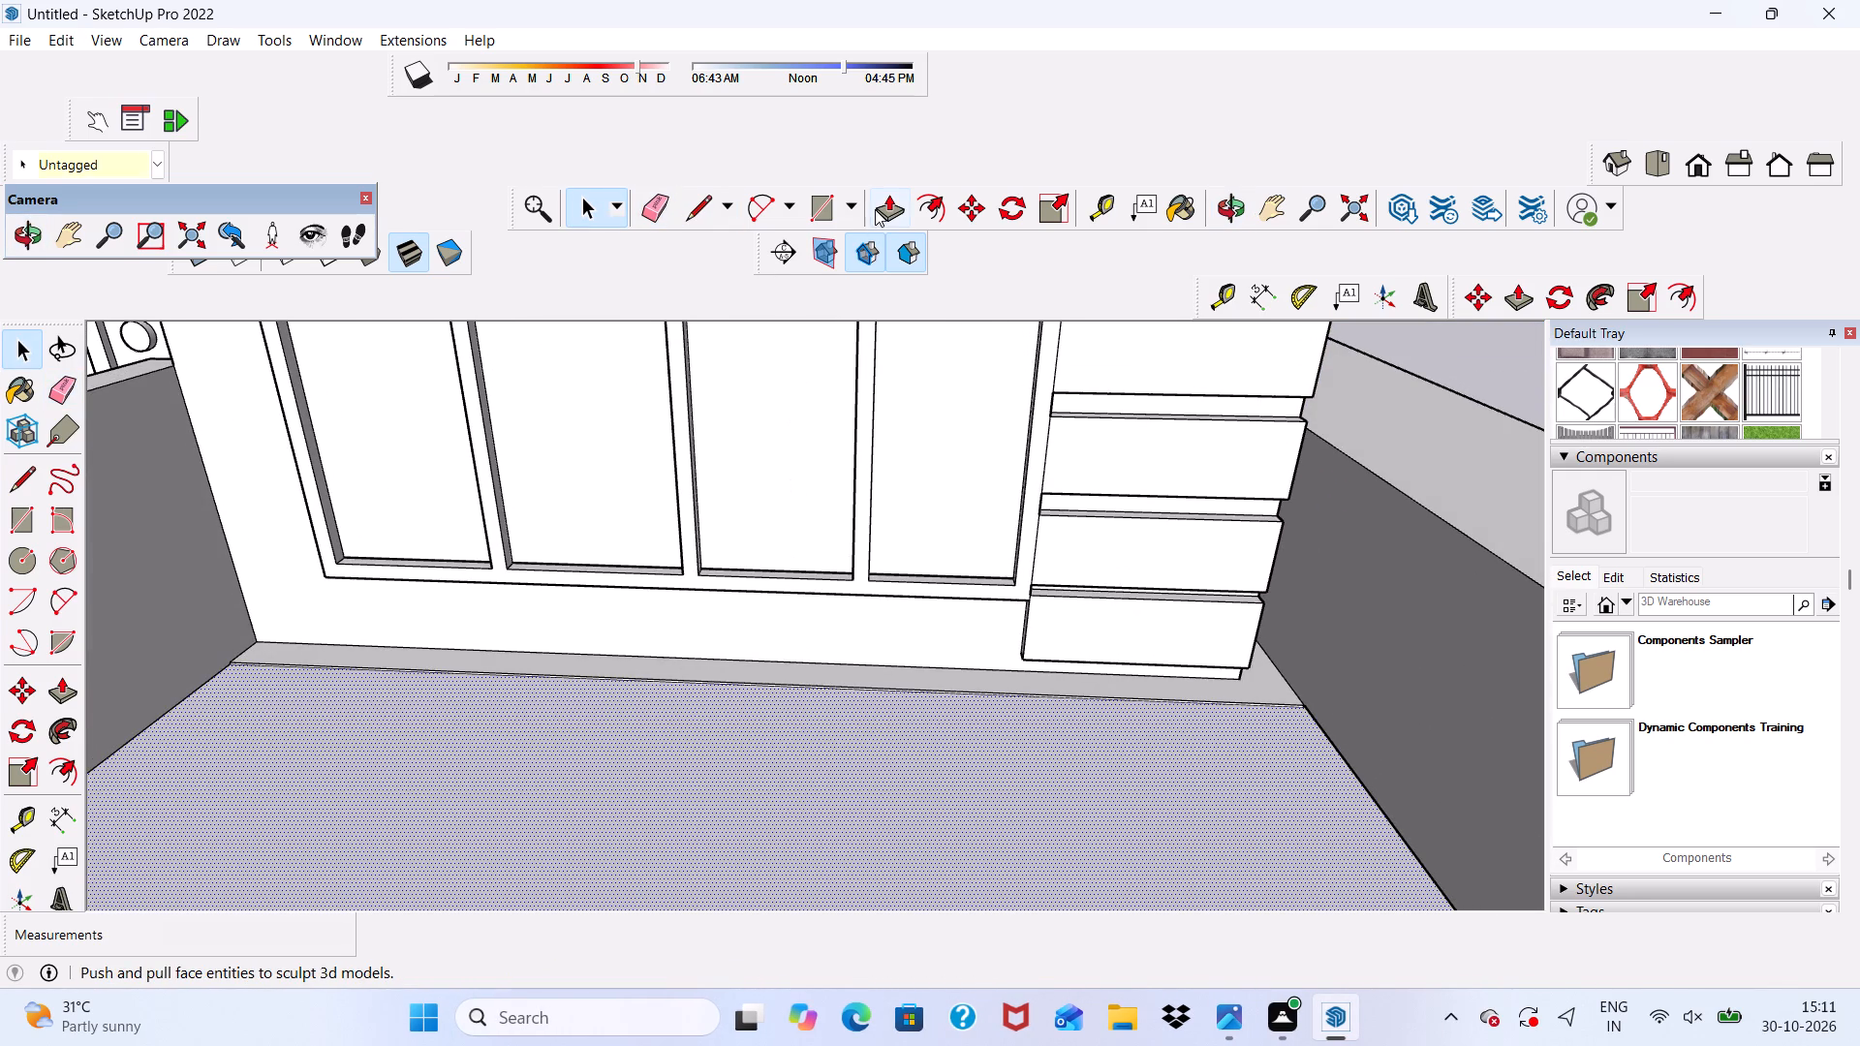
click(875, 209)
click(631, 770)
click(622, 668)
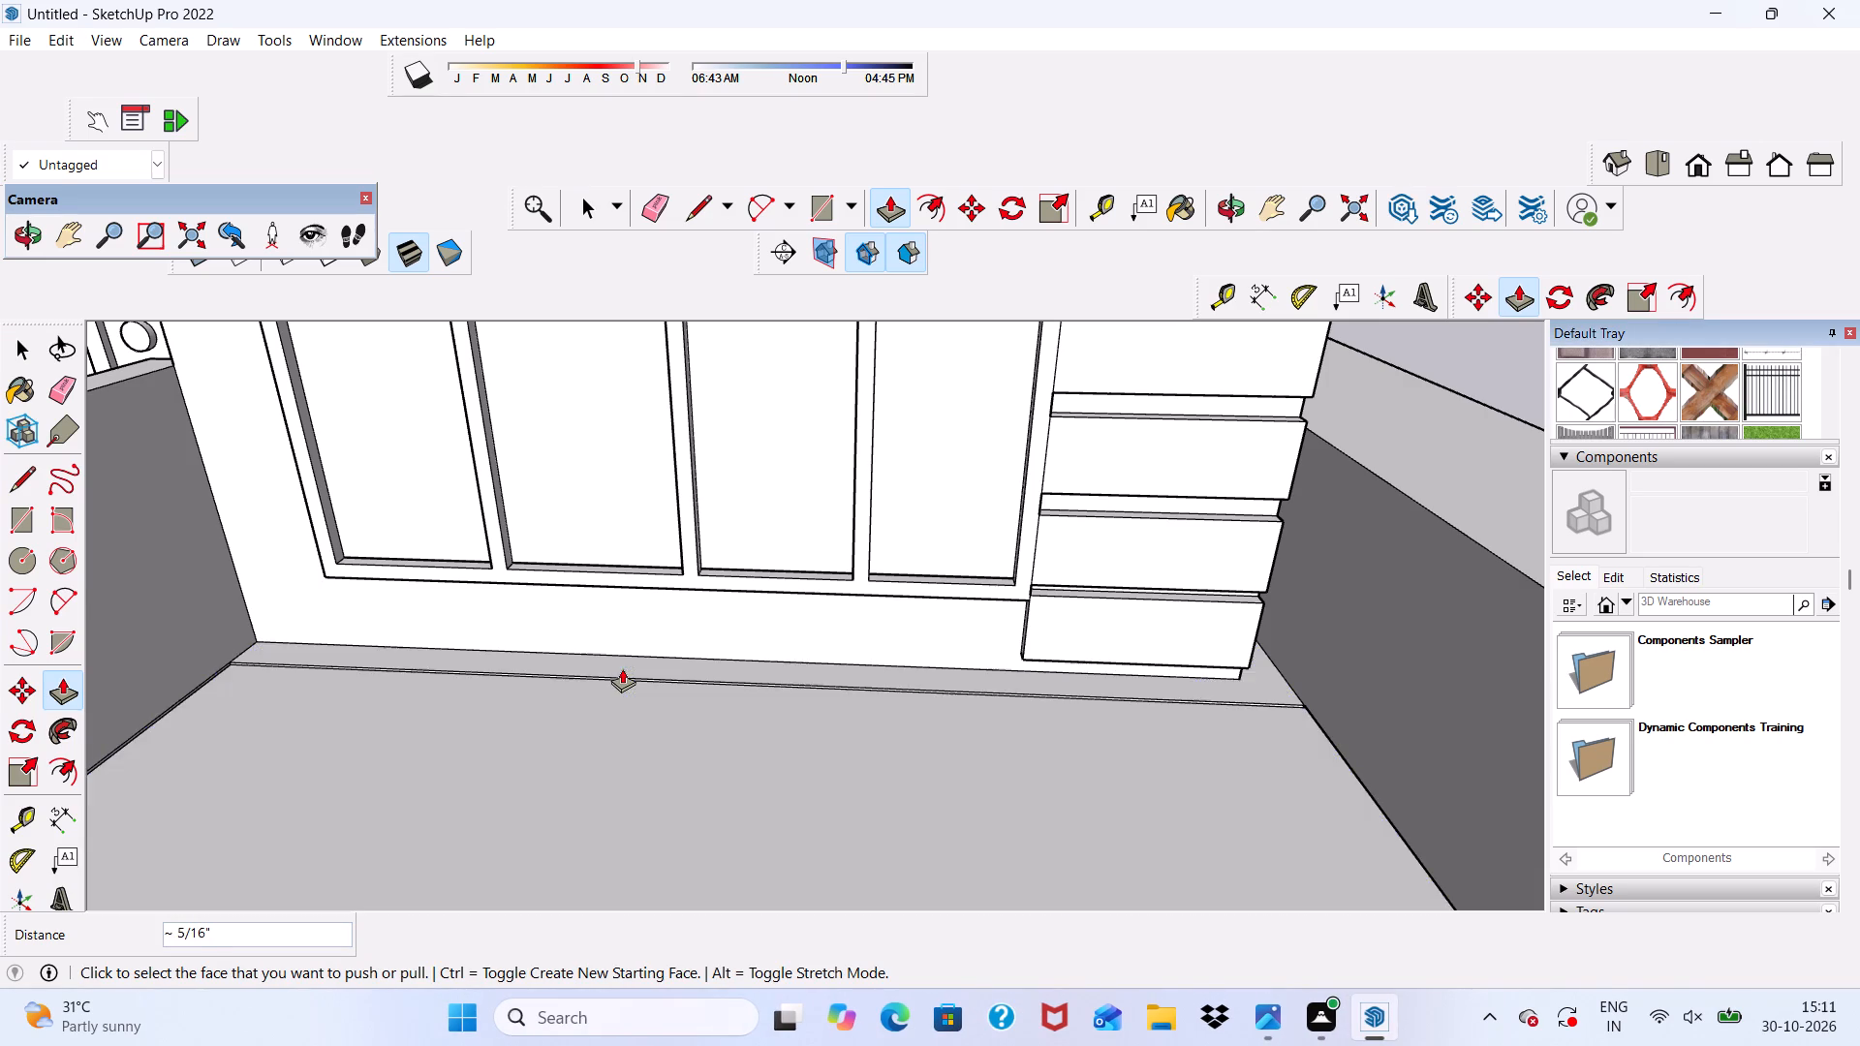
scroll(632, 668, down, 5)
scroll(639, 725, up, 3)
scroll(639, 725, down, 3)
middle_drag(639, 725, 787, 350)
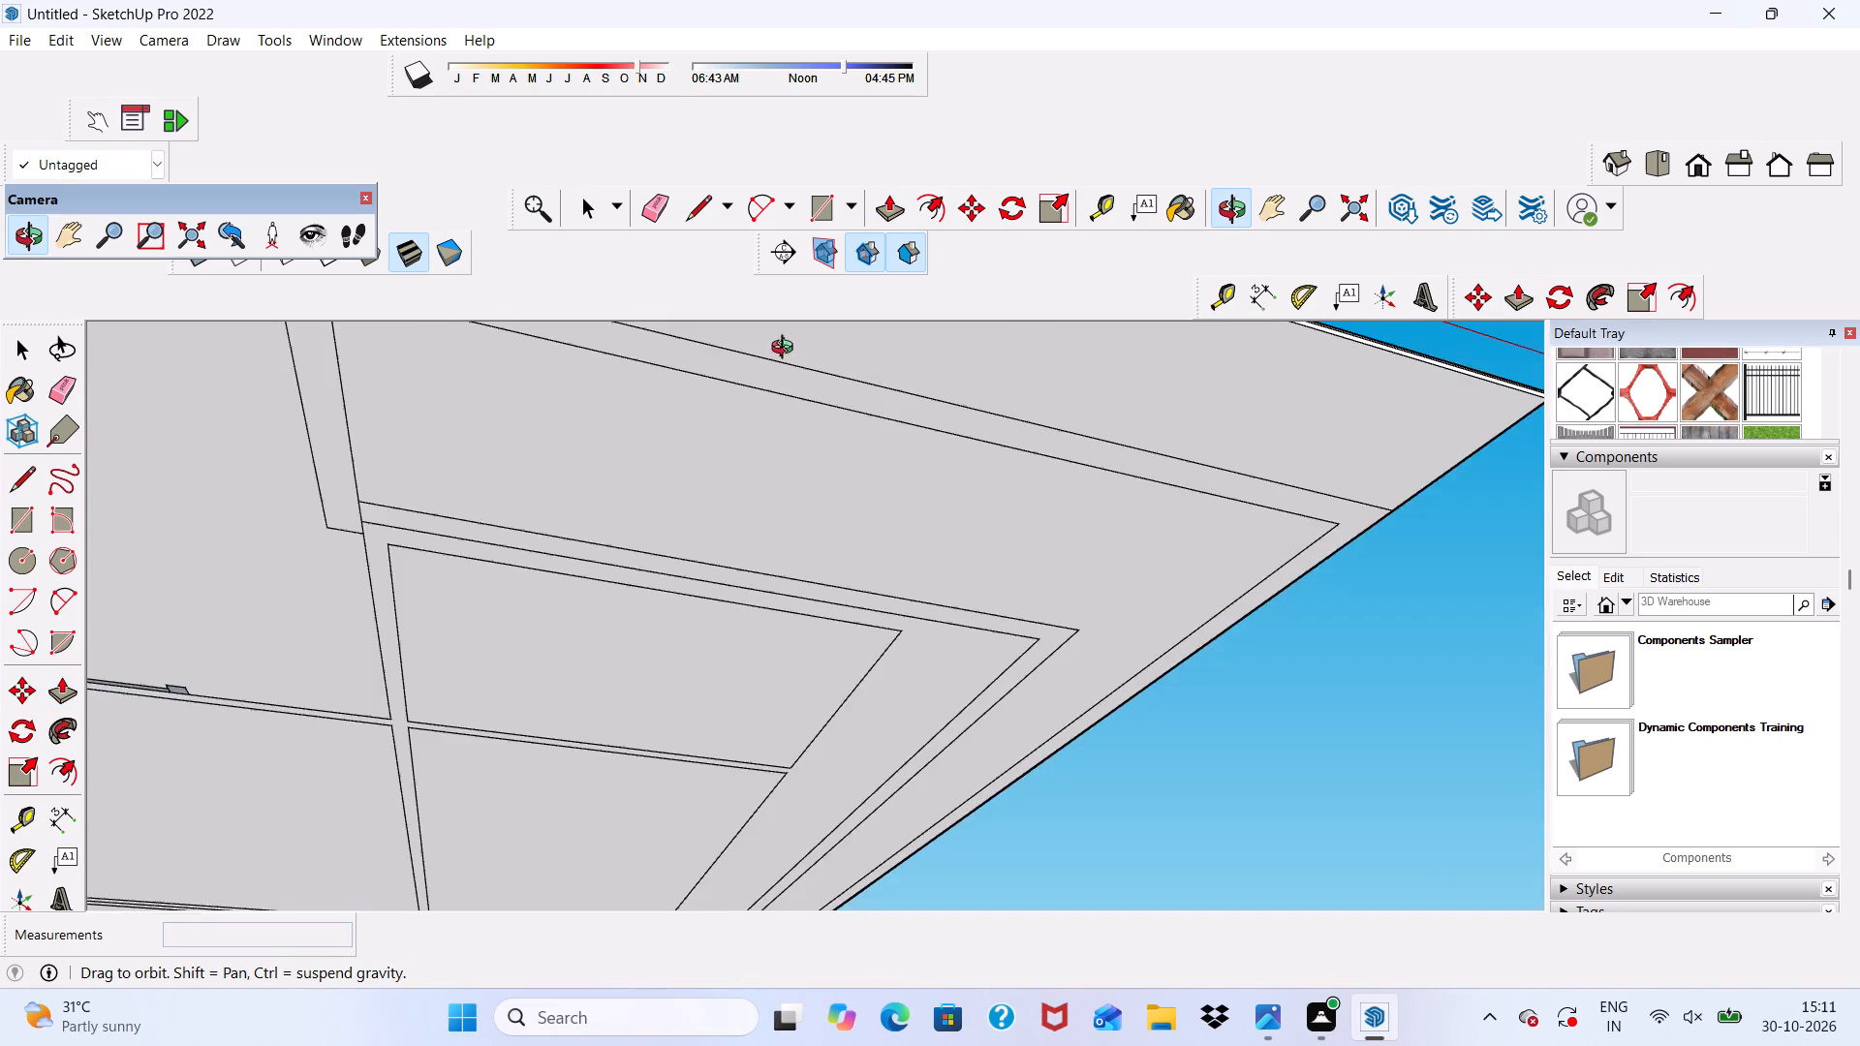
middle_drag(787, 350, 706, 816)
click(698, 814)
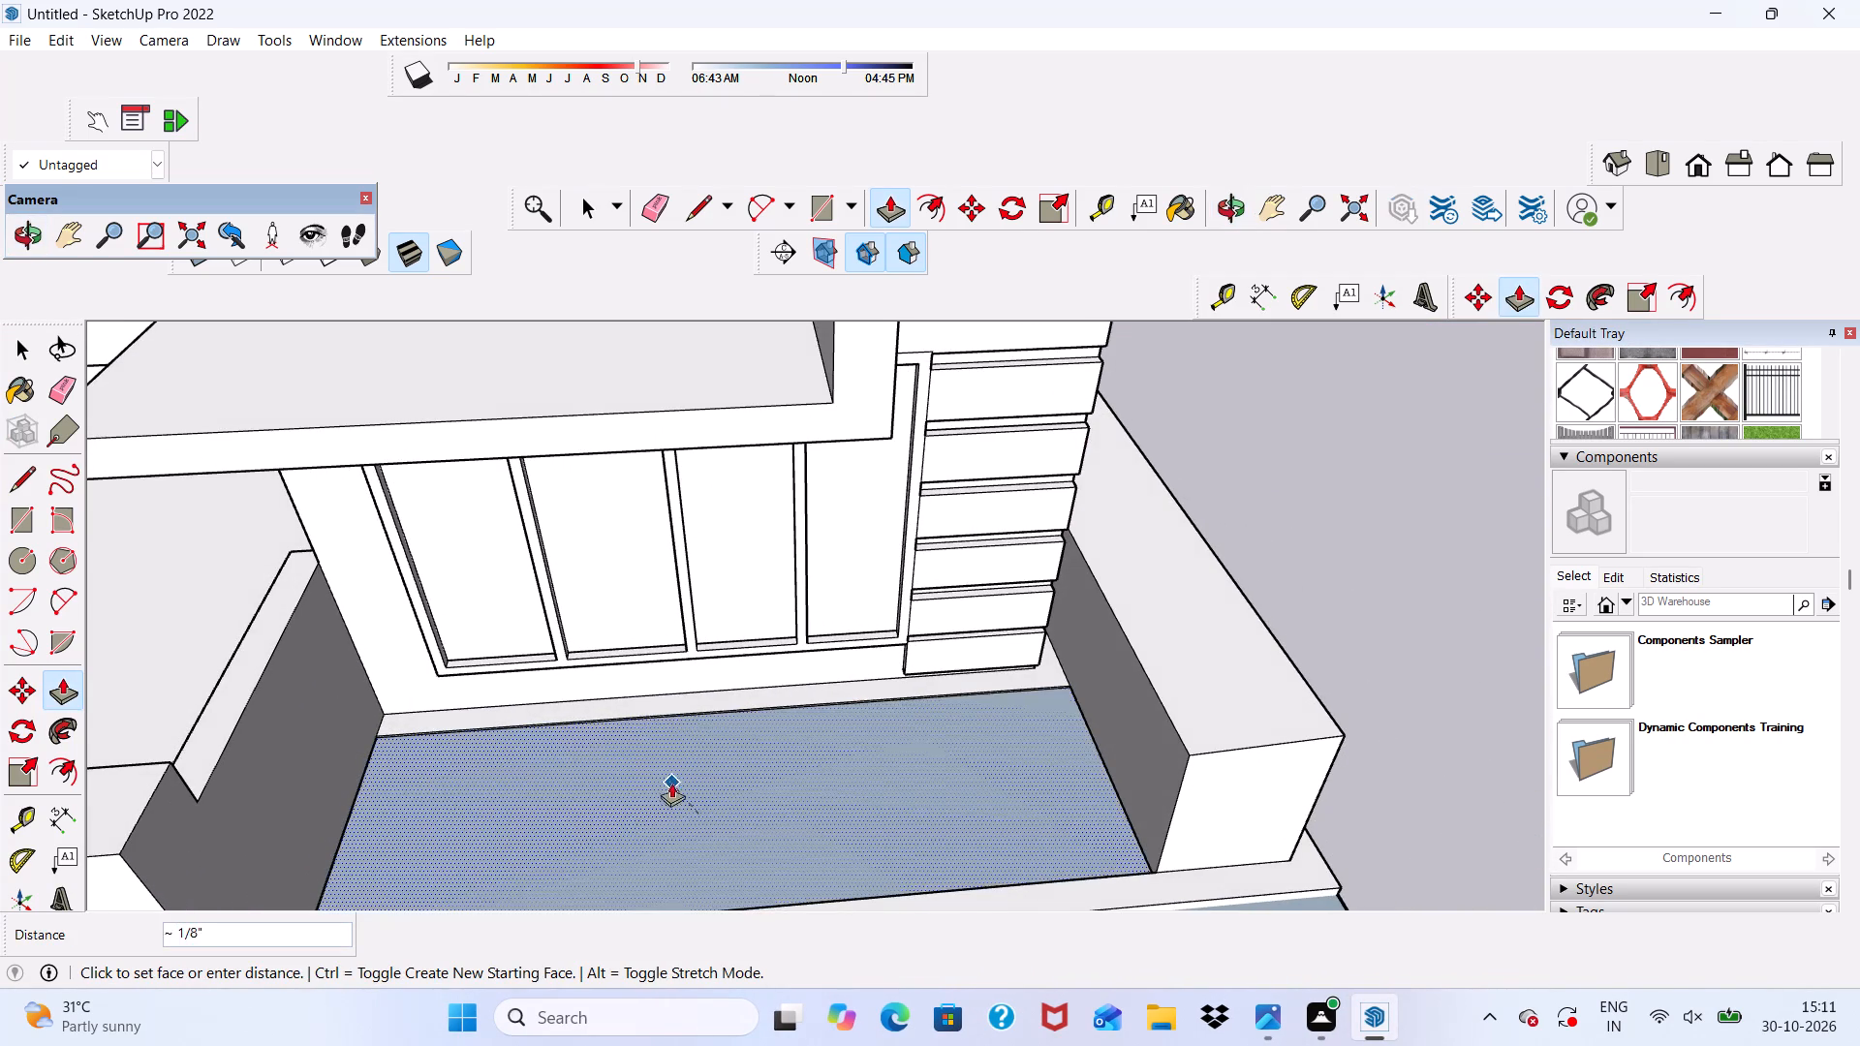
click(616, 697)
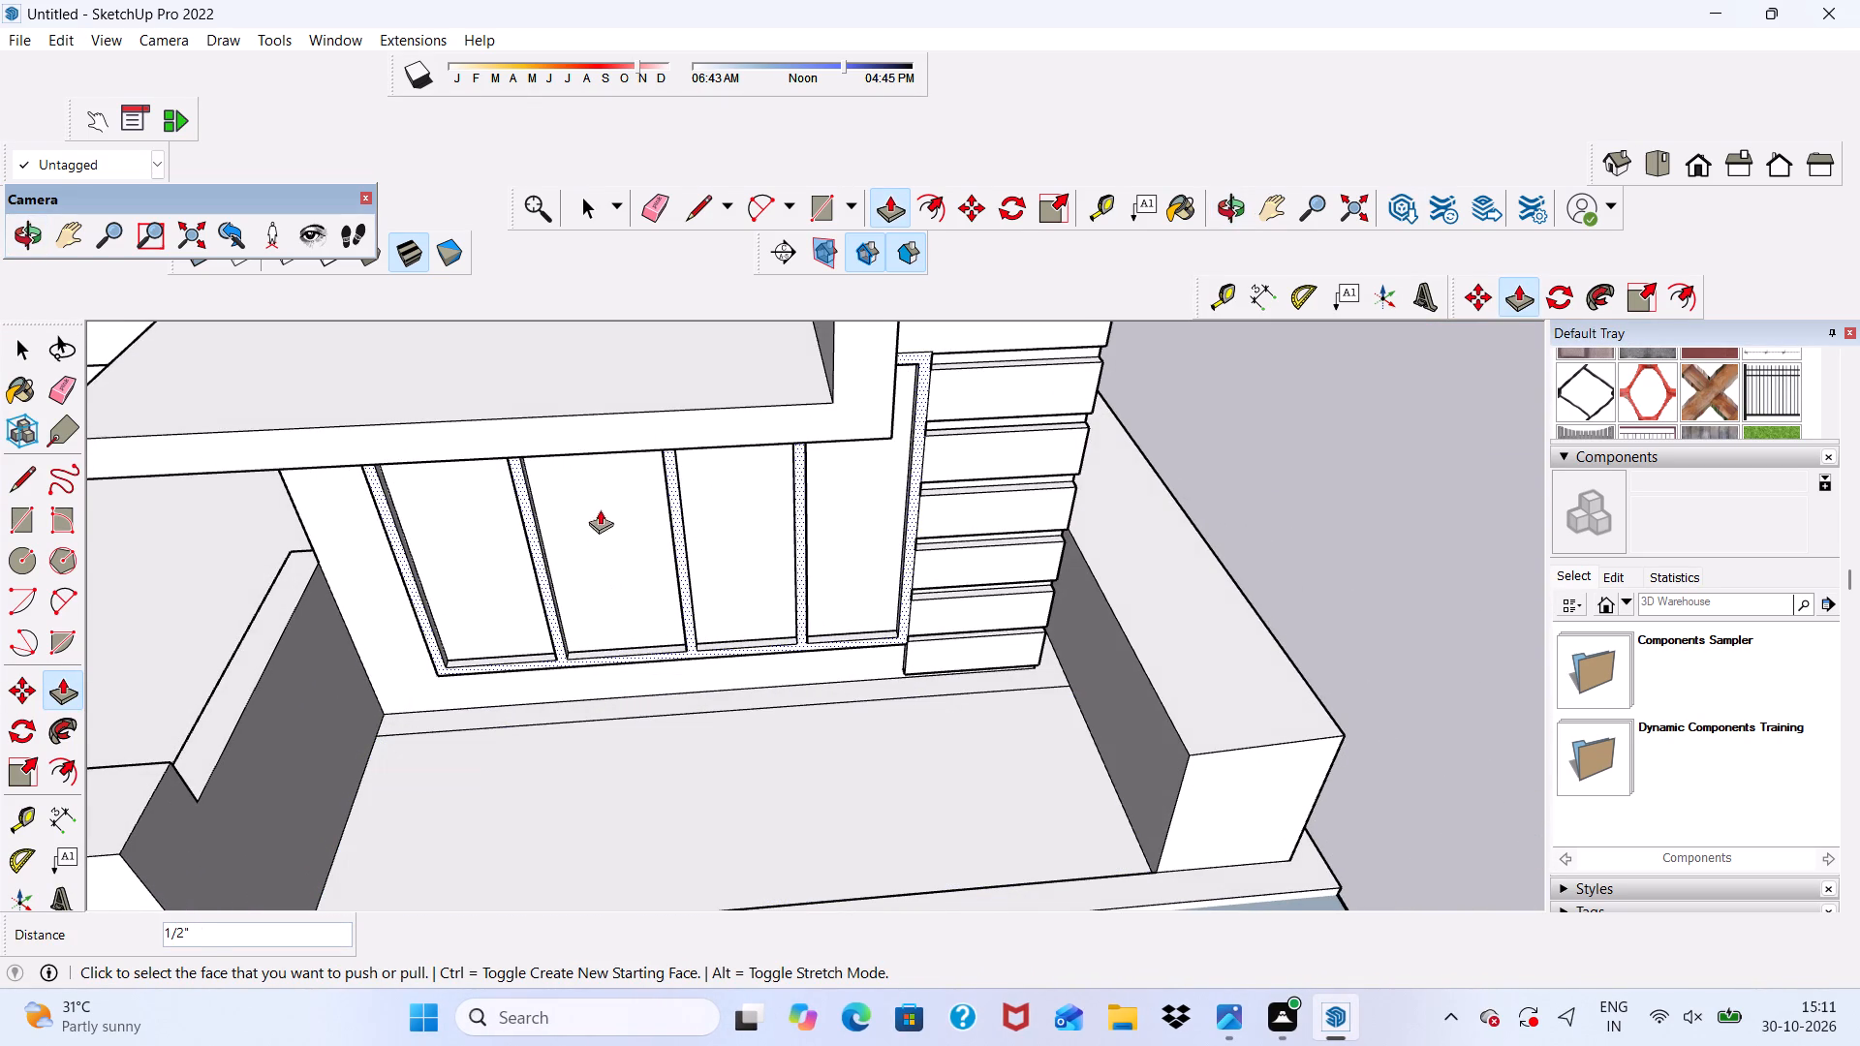
Erase the seam line between the floor and the narrow strip along the house wall below the window panels.
click(649, 206)
scroll(683, 818, up, 7)
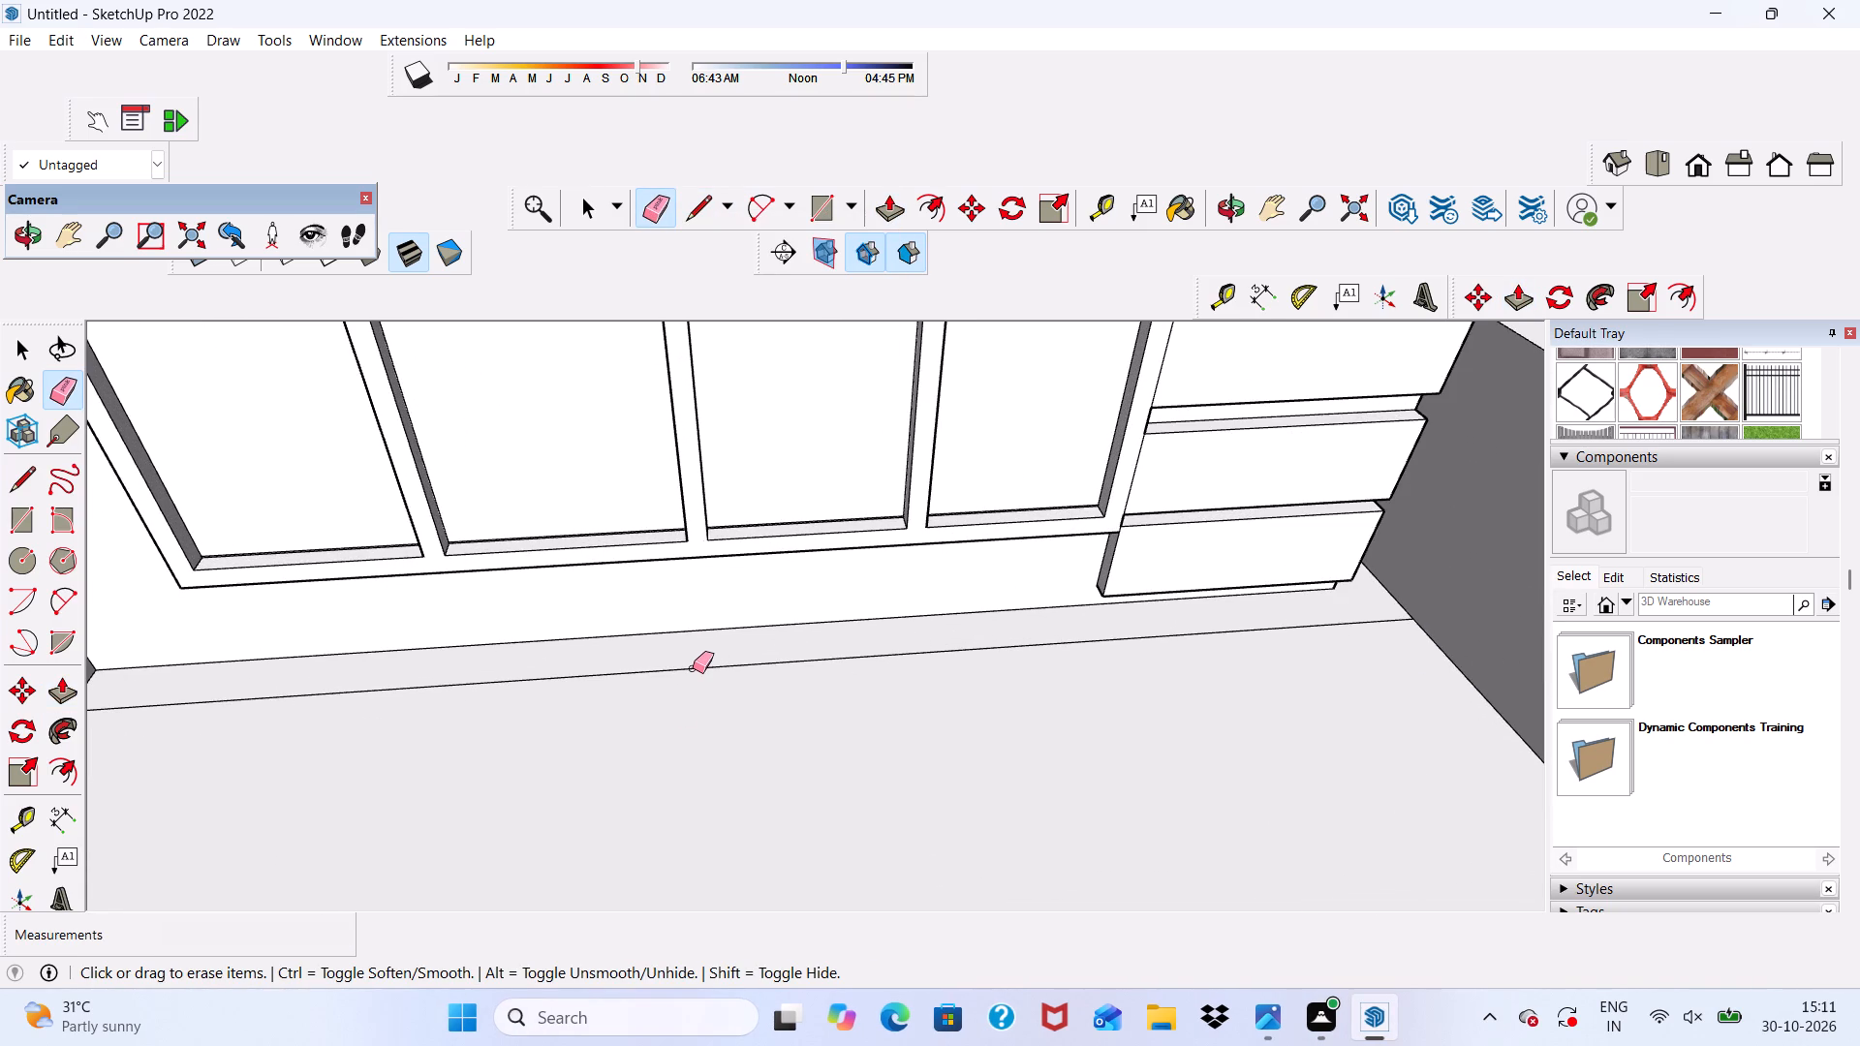
click(693, 668)
scroll(694, 668, down, 4)
scroll(728, 690, up, 1)
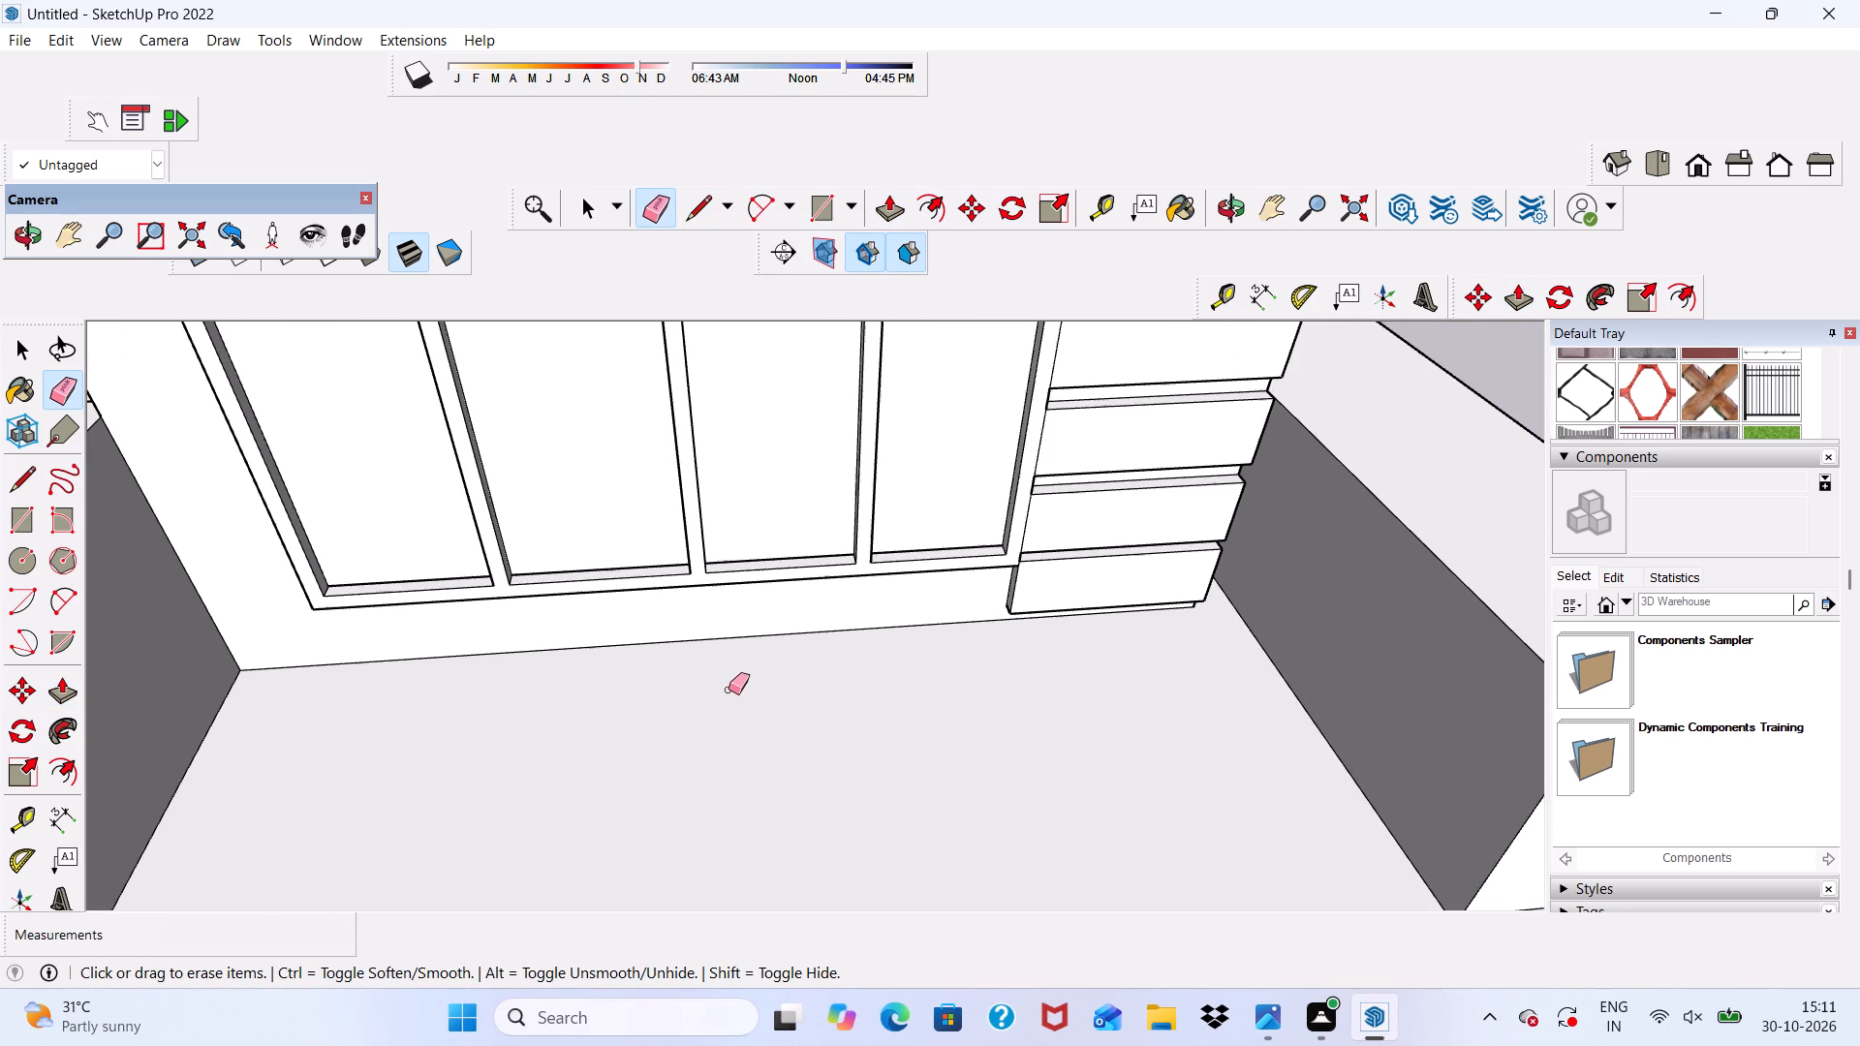
key(space)
Draw a rectangle about 17' 7 9/16" by 2' 7 11/16" on the floor along the house wall, between the two side walls.
scroll(809, 696, down, 4)
middle_drag(840, 748, 840, 694)
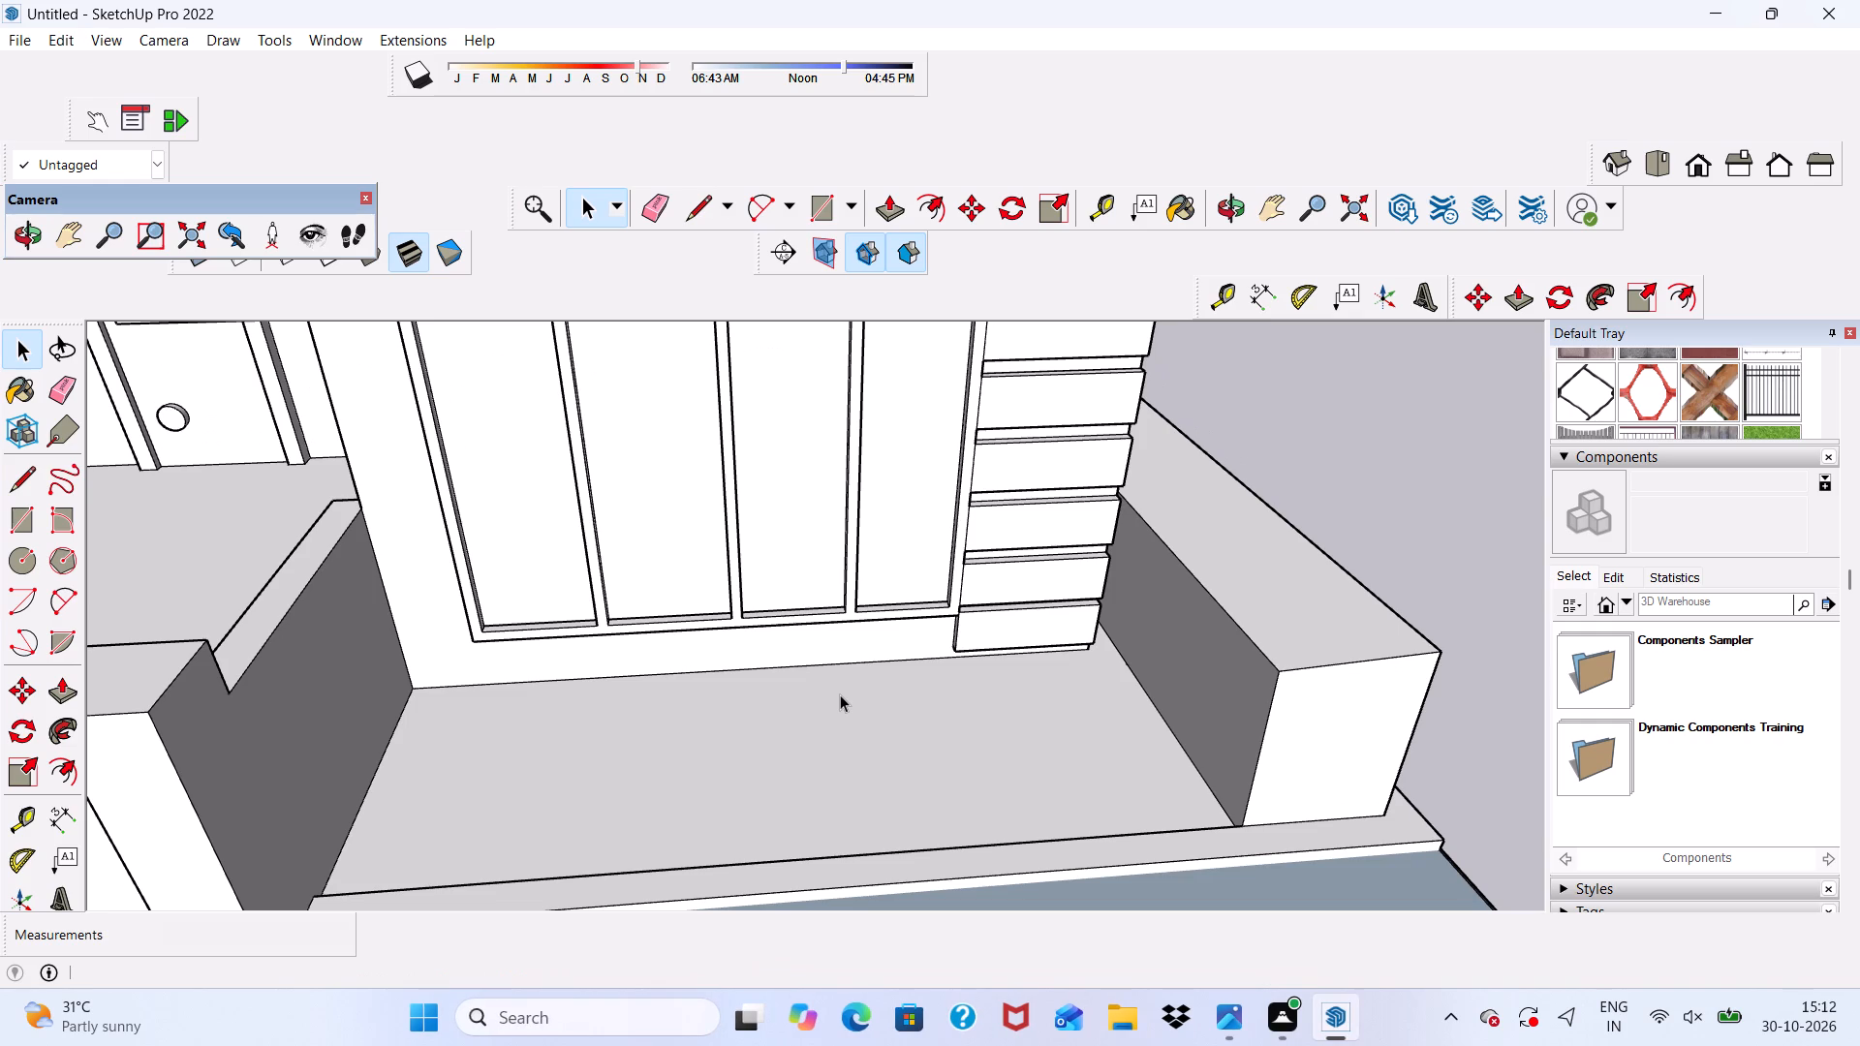
click(824, 218)
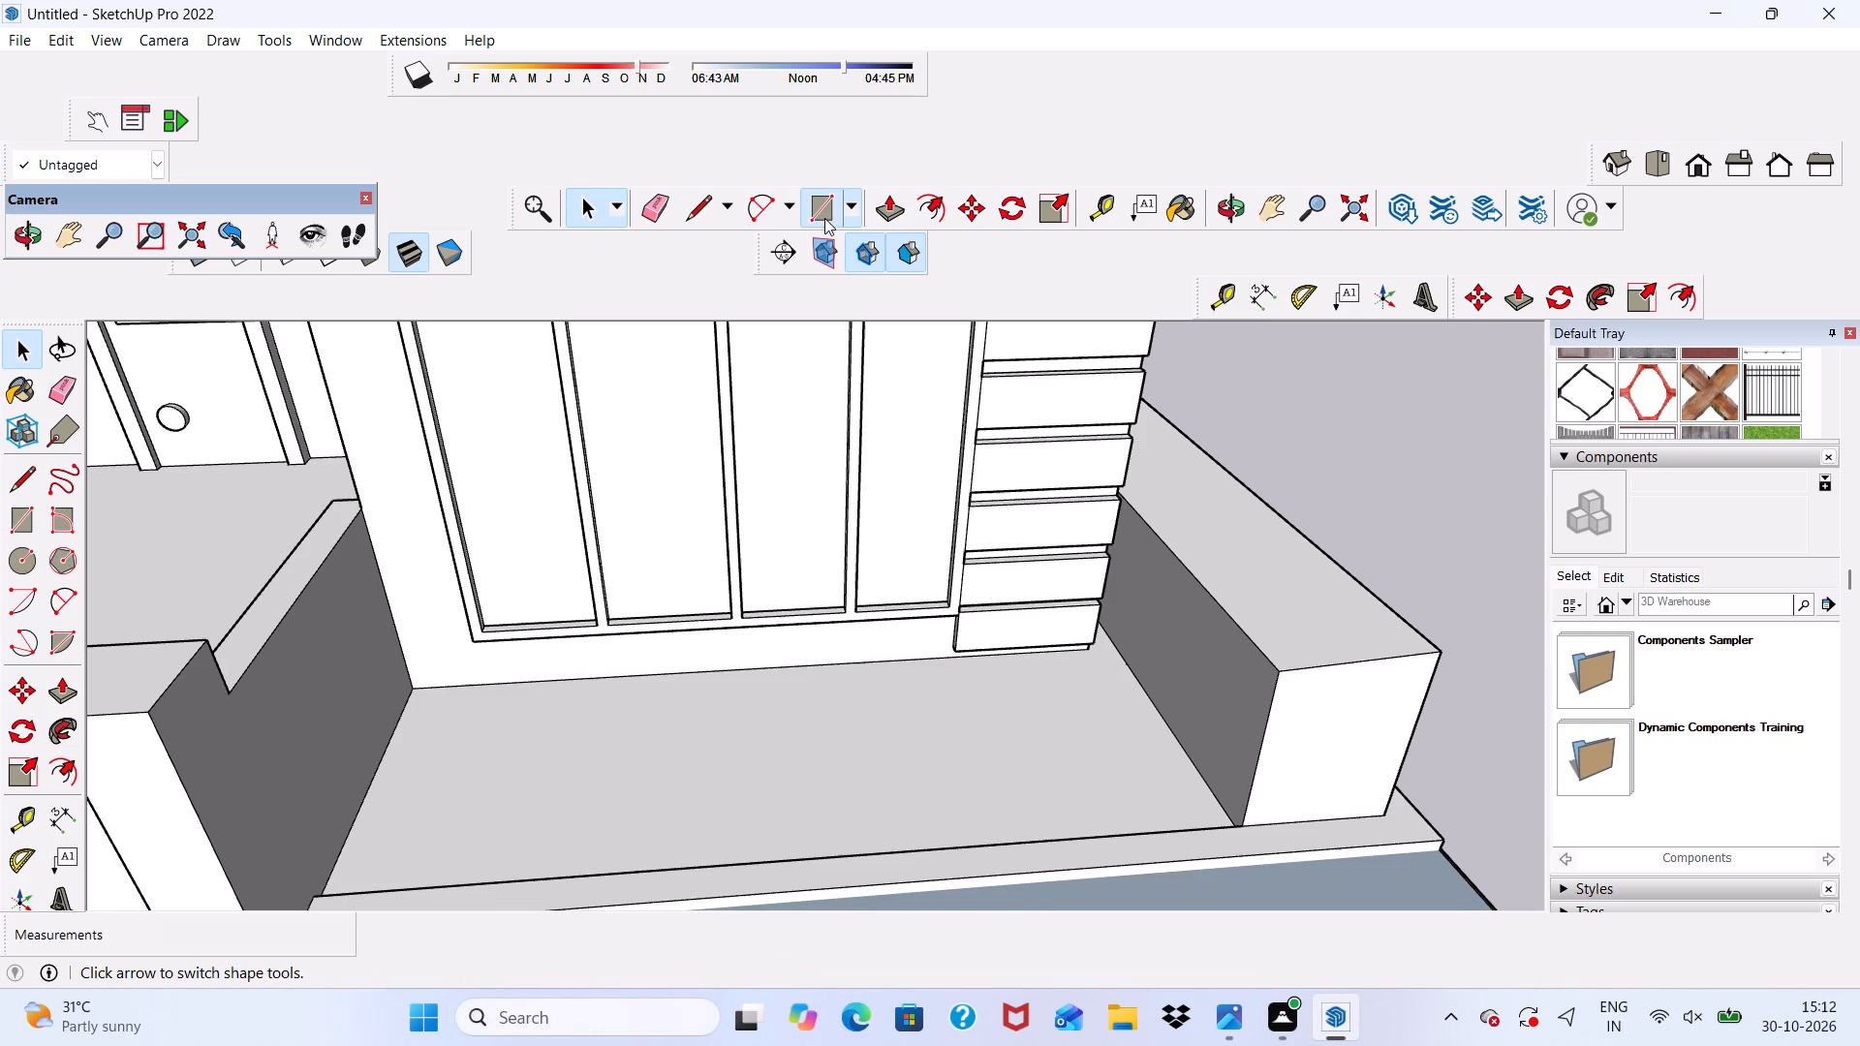
scroll(1026, 662, down, 1)
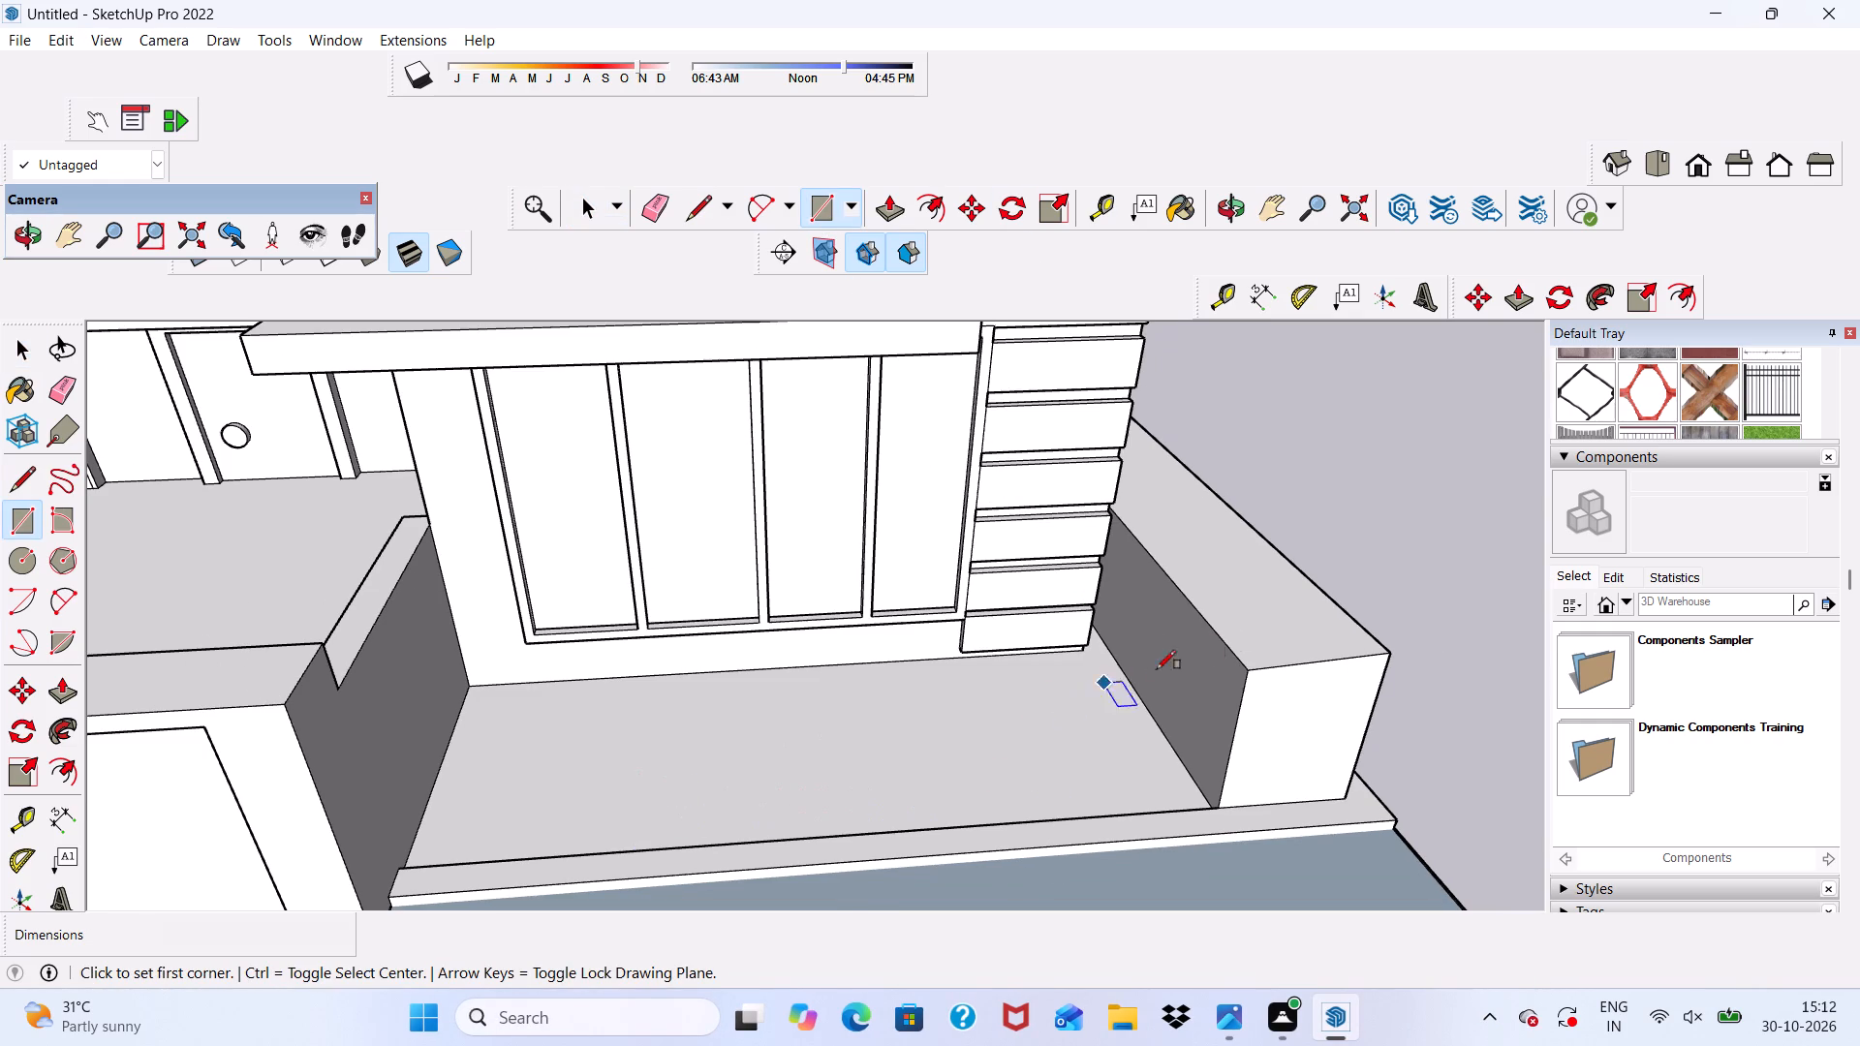
scroll(1071, 607, up, 4)
scroll(1076, 589, down, 5)
middle_drag(1073, 744, 1128, 564)
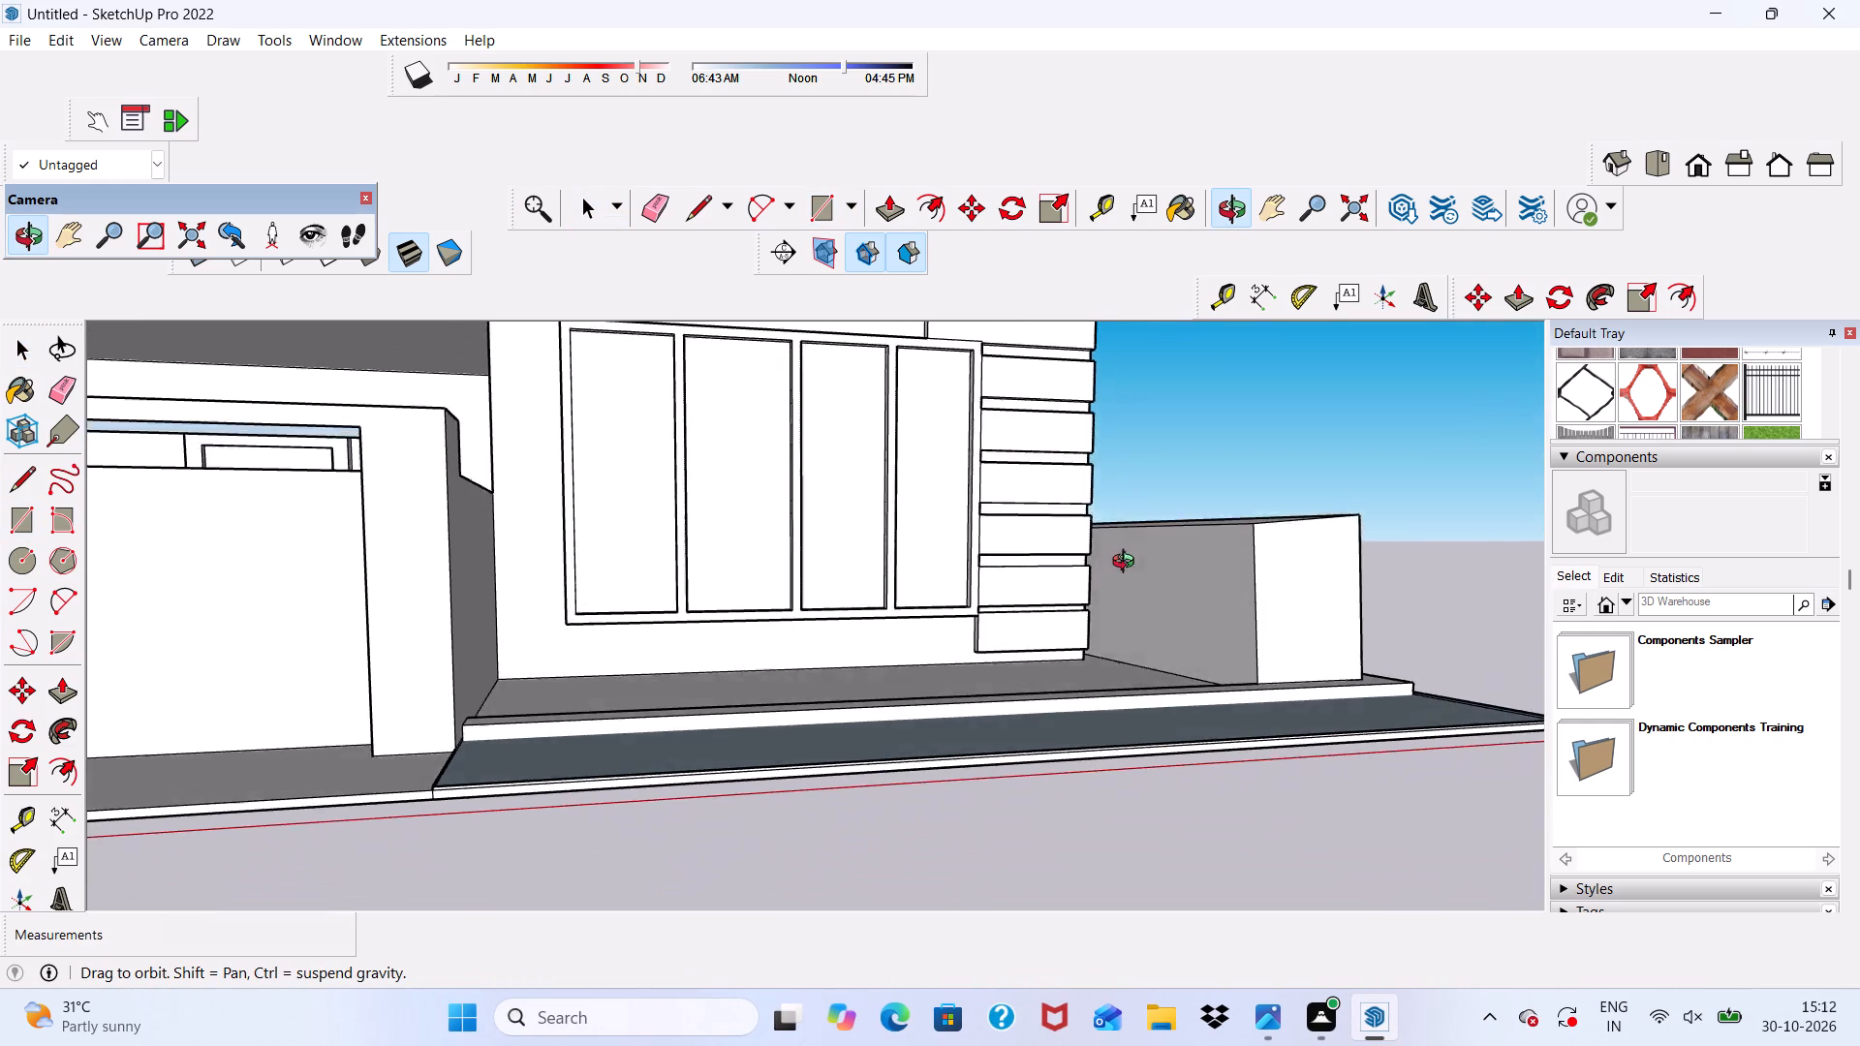
middle_drag(1128, 564, 1169, 552)
middle_drag(1070, 777, 1018, 979)
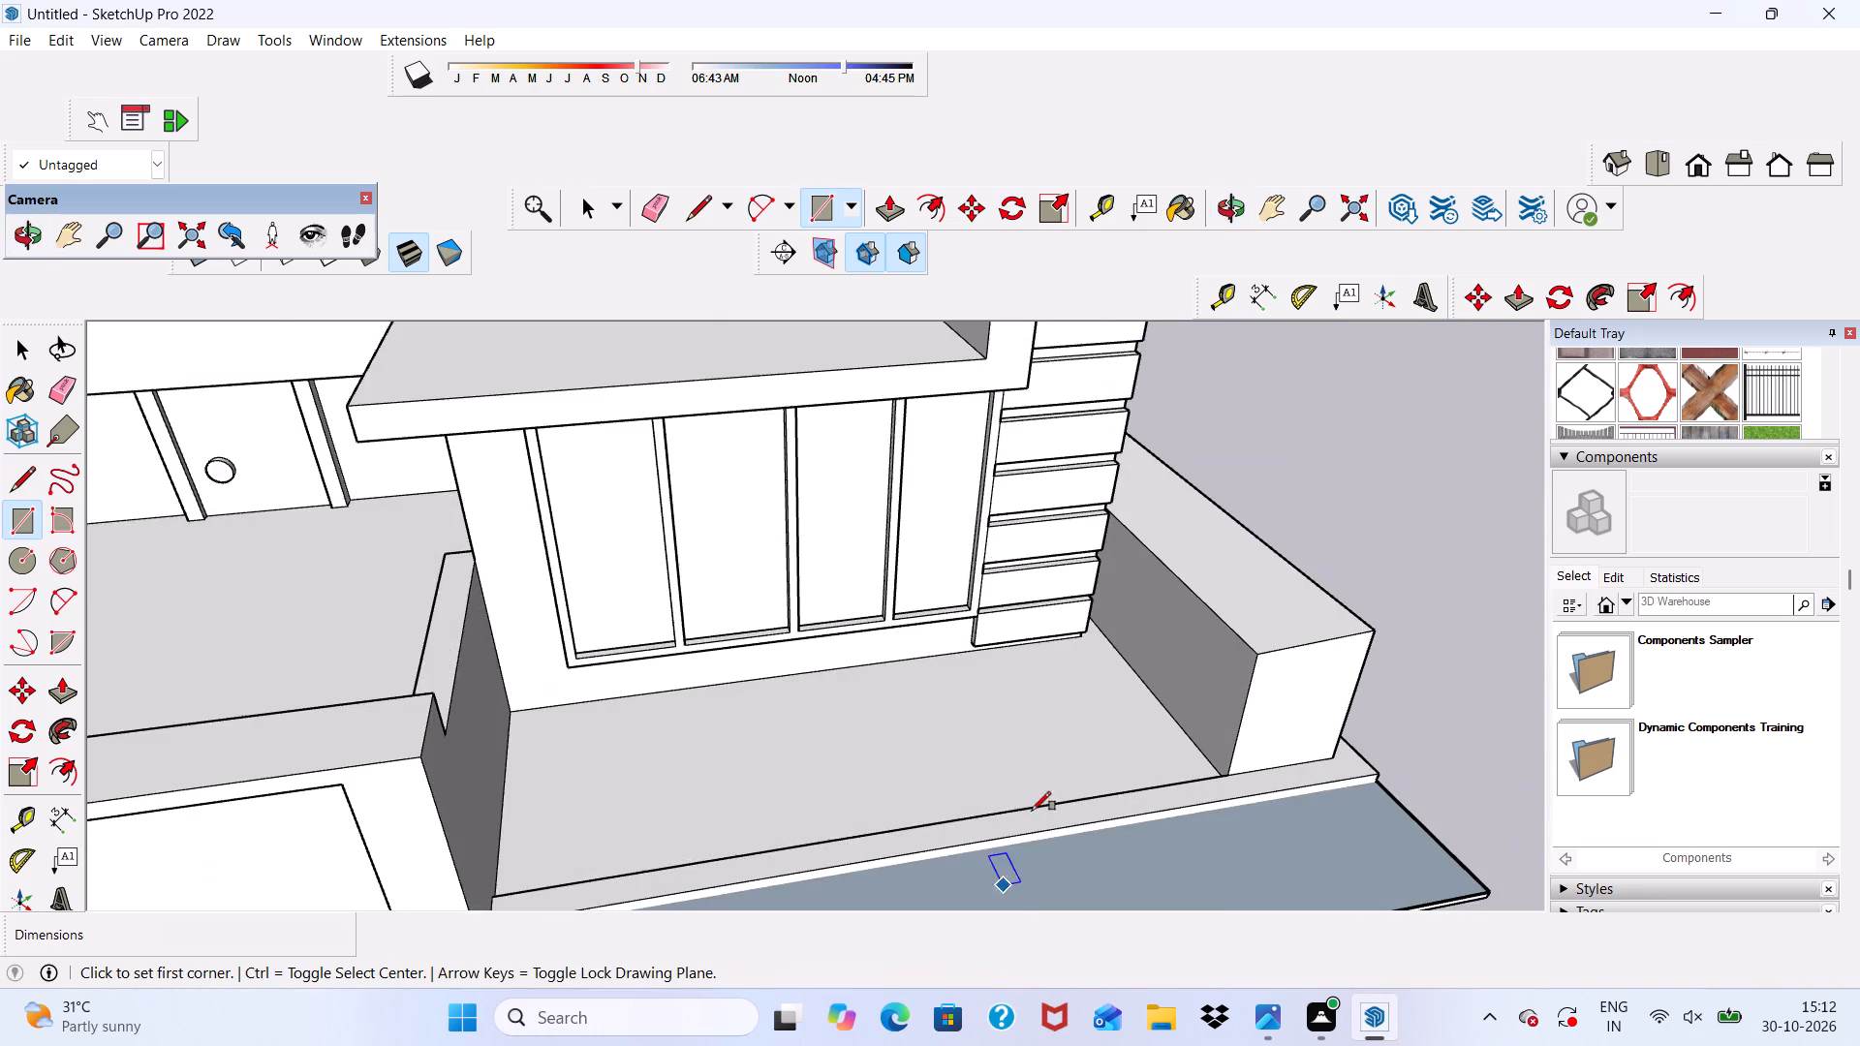
scroll(1093, 689, up, 4)
scroll(1103, 597, up, 3)
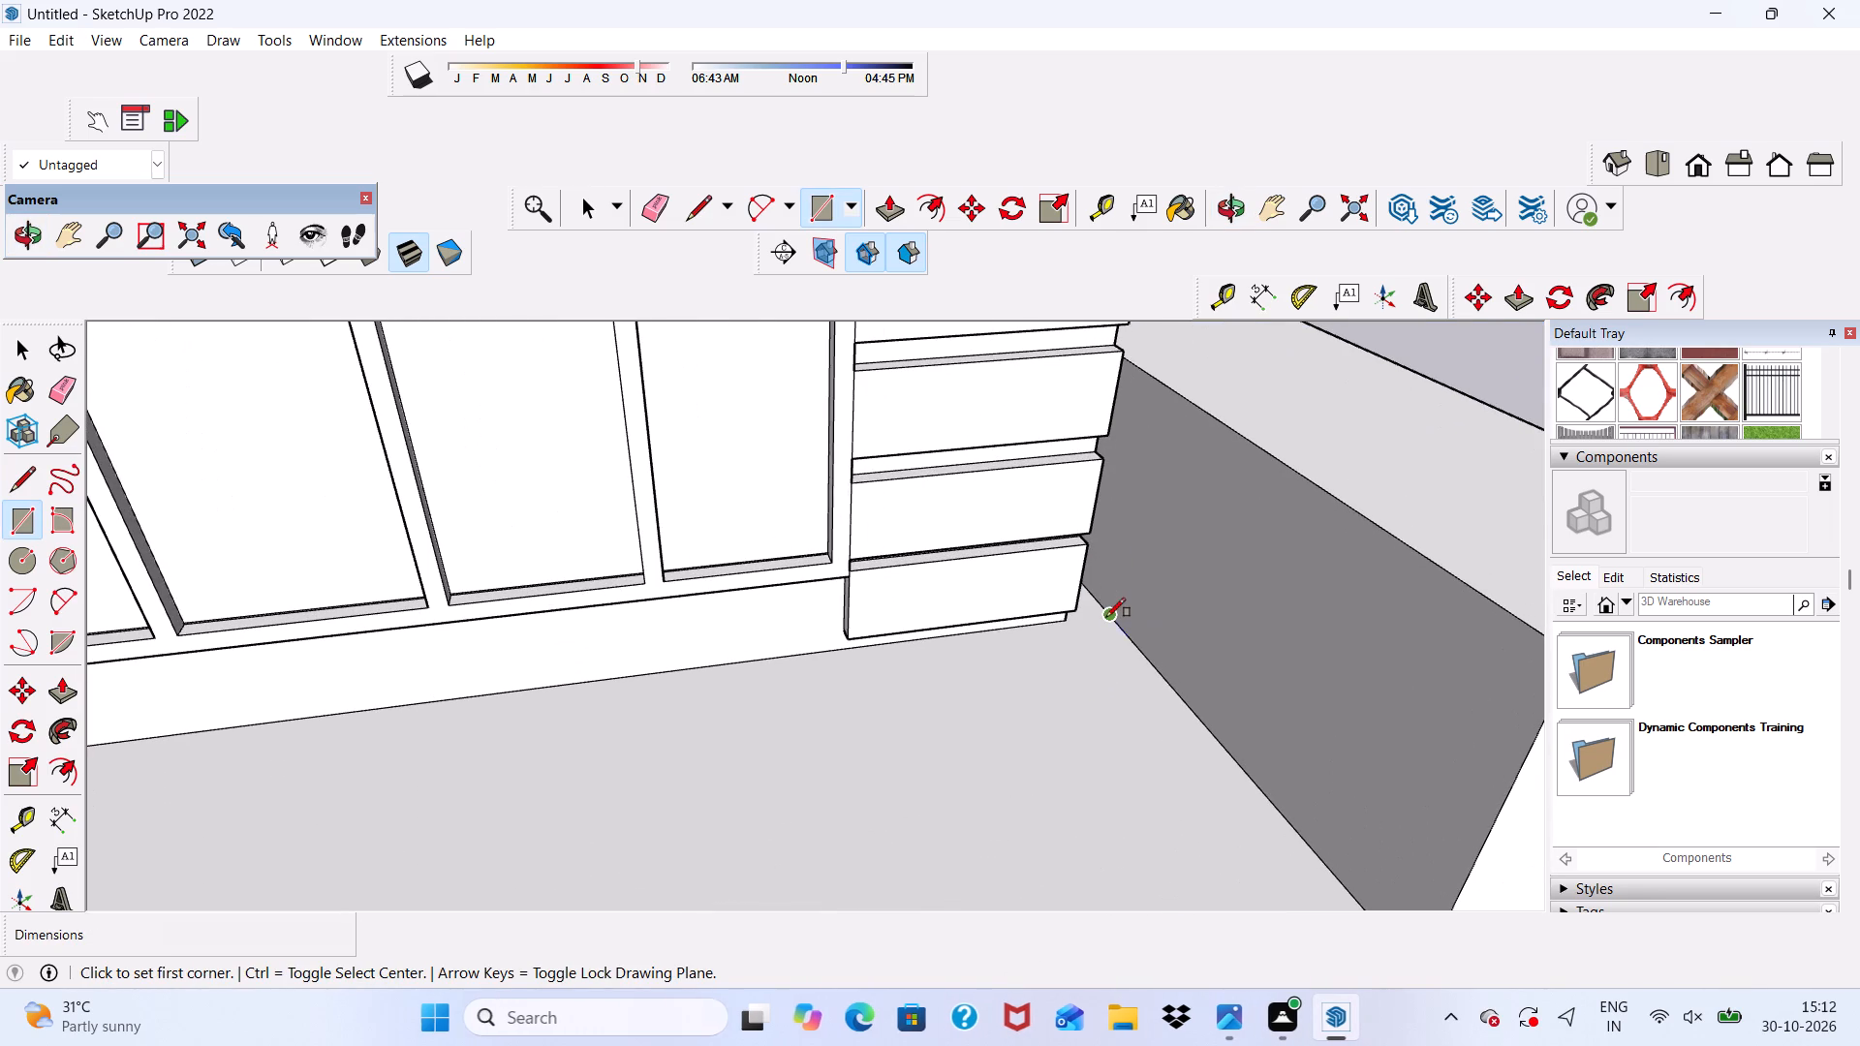
click(1106, 617)
scroll(433, 815, down, 14)
scroll(530, 823, up, 5)
scroll(310, 839, up, 3)
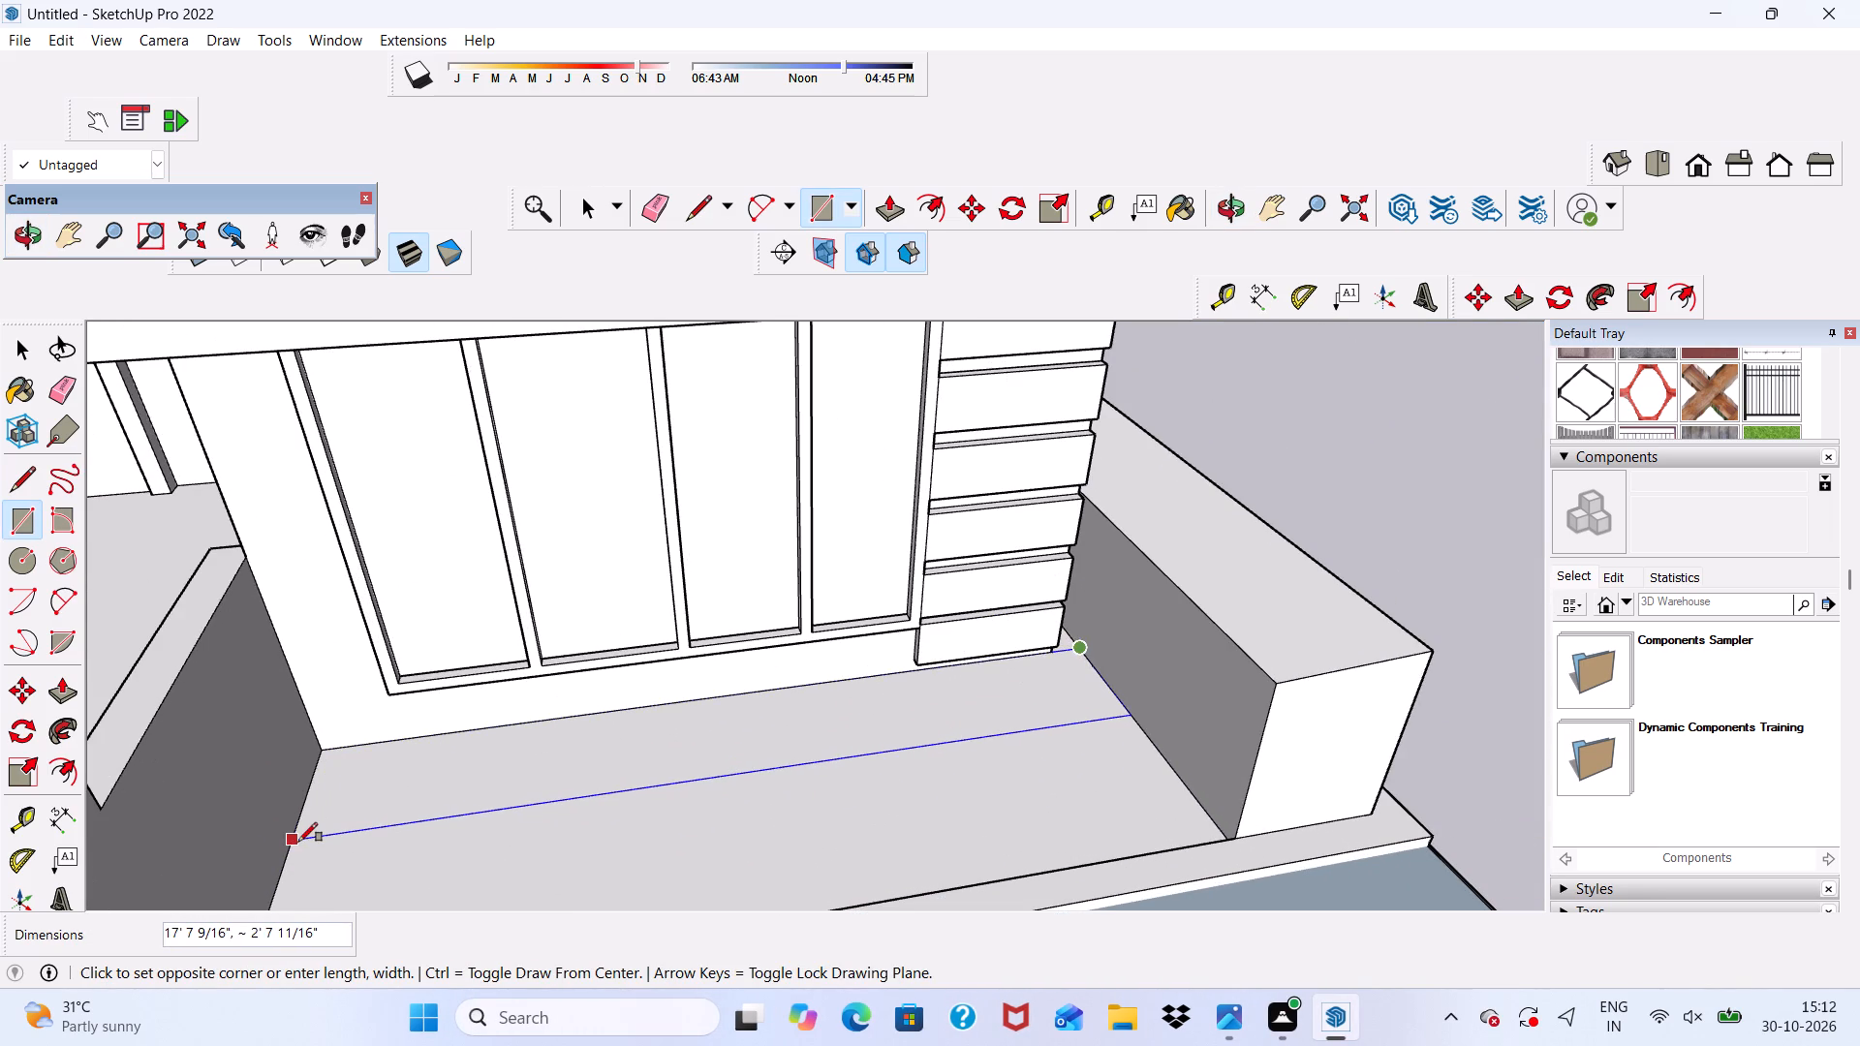
click(298, 842)
key(space)
Push/Pull the floor rectangle along the house wall up 2' to form a raised ledge below the window panels.
click(518, 759)
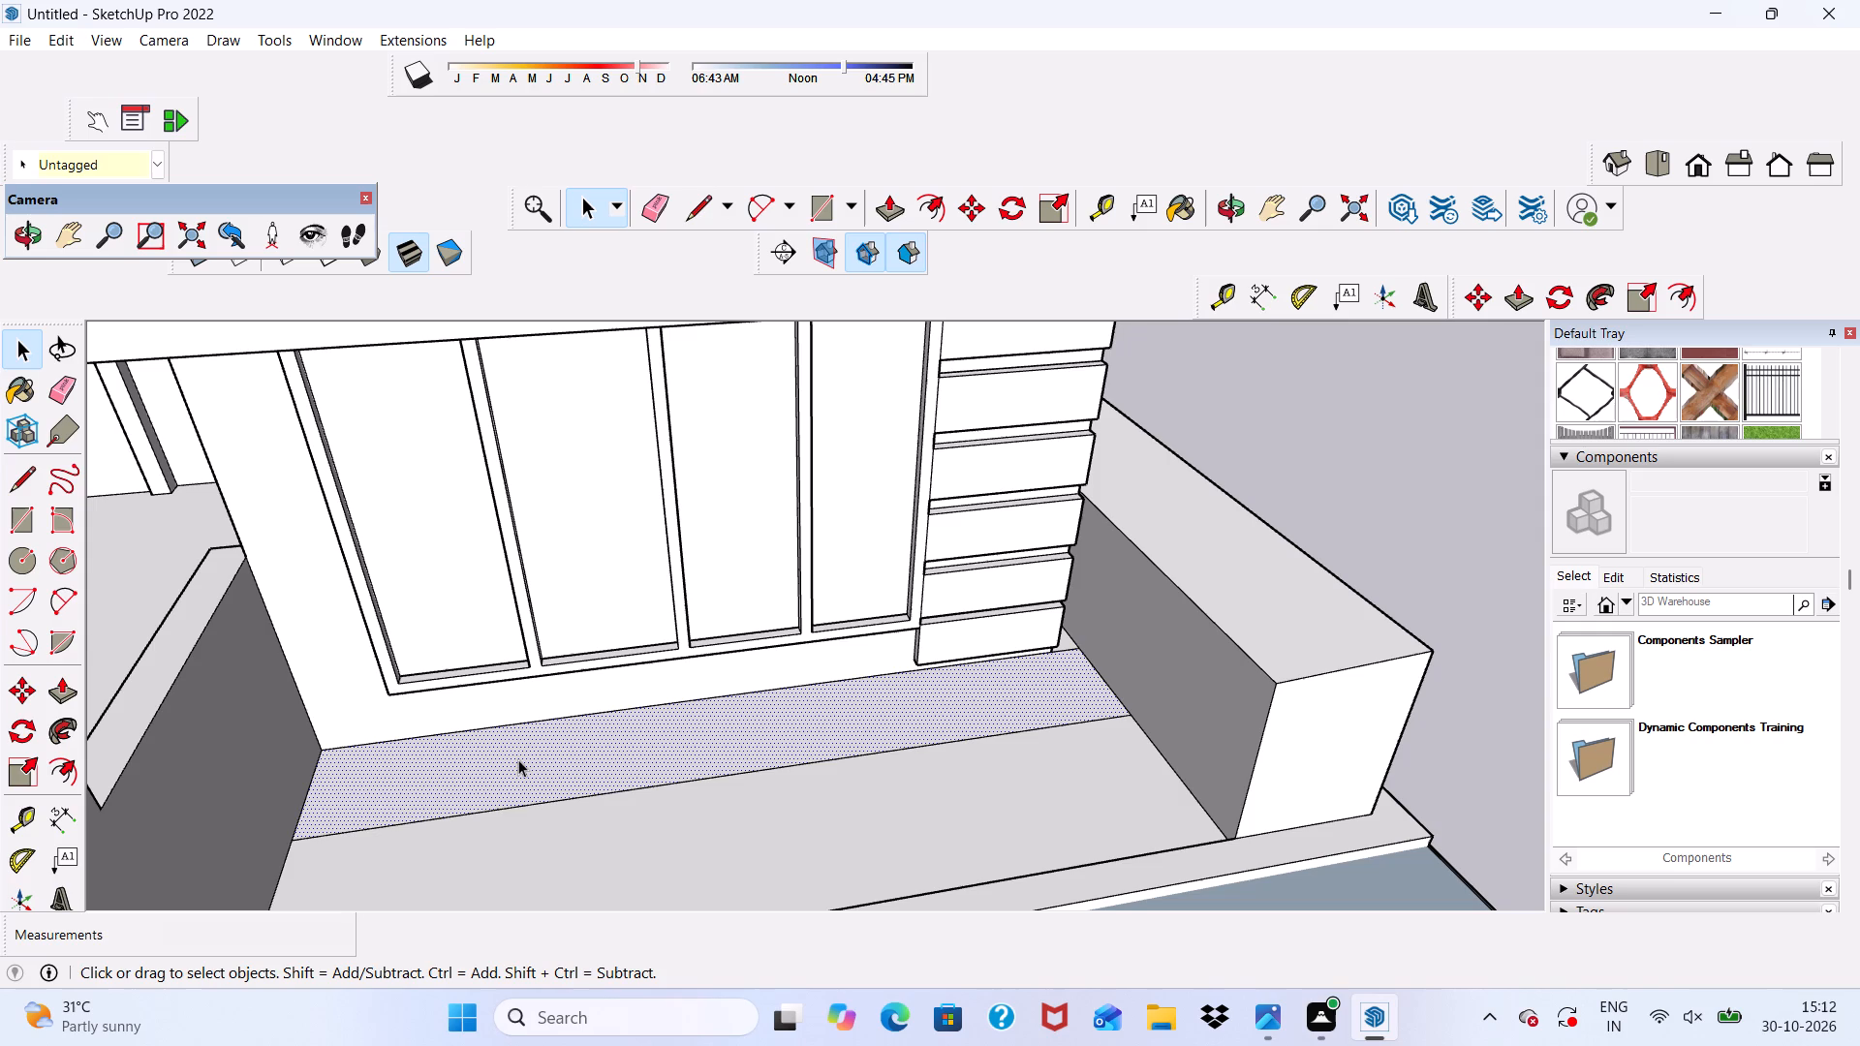
click(884, 202)
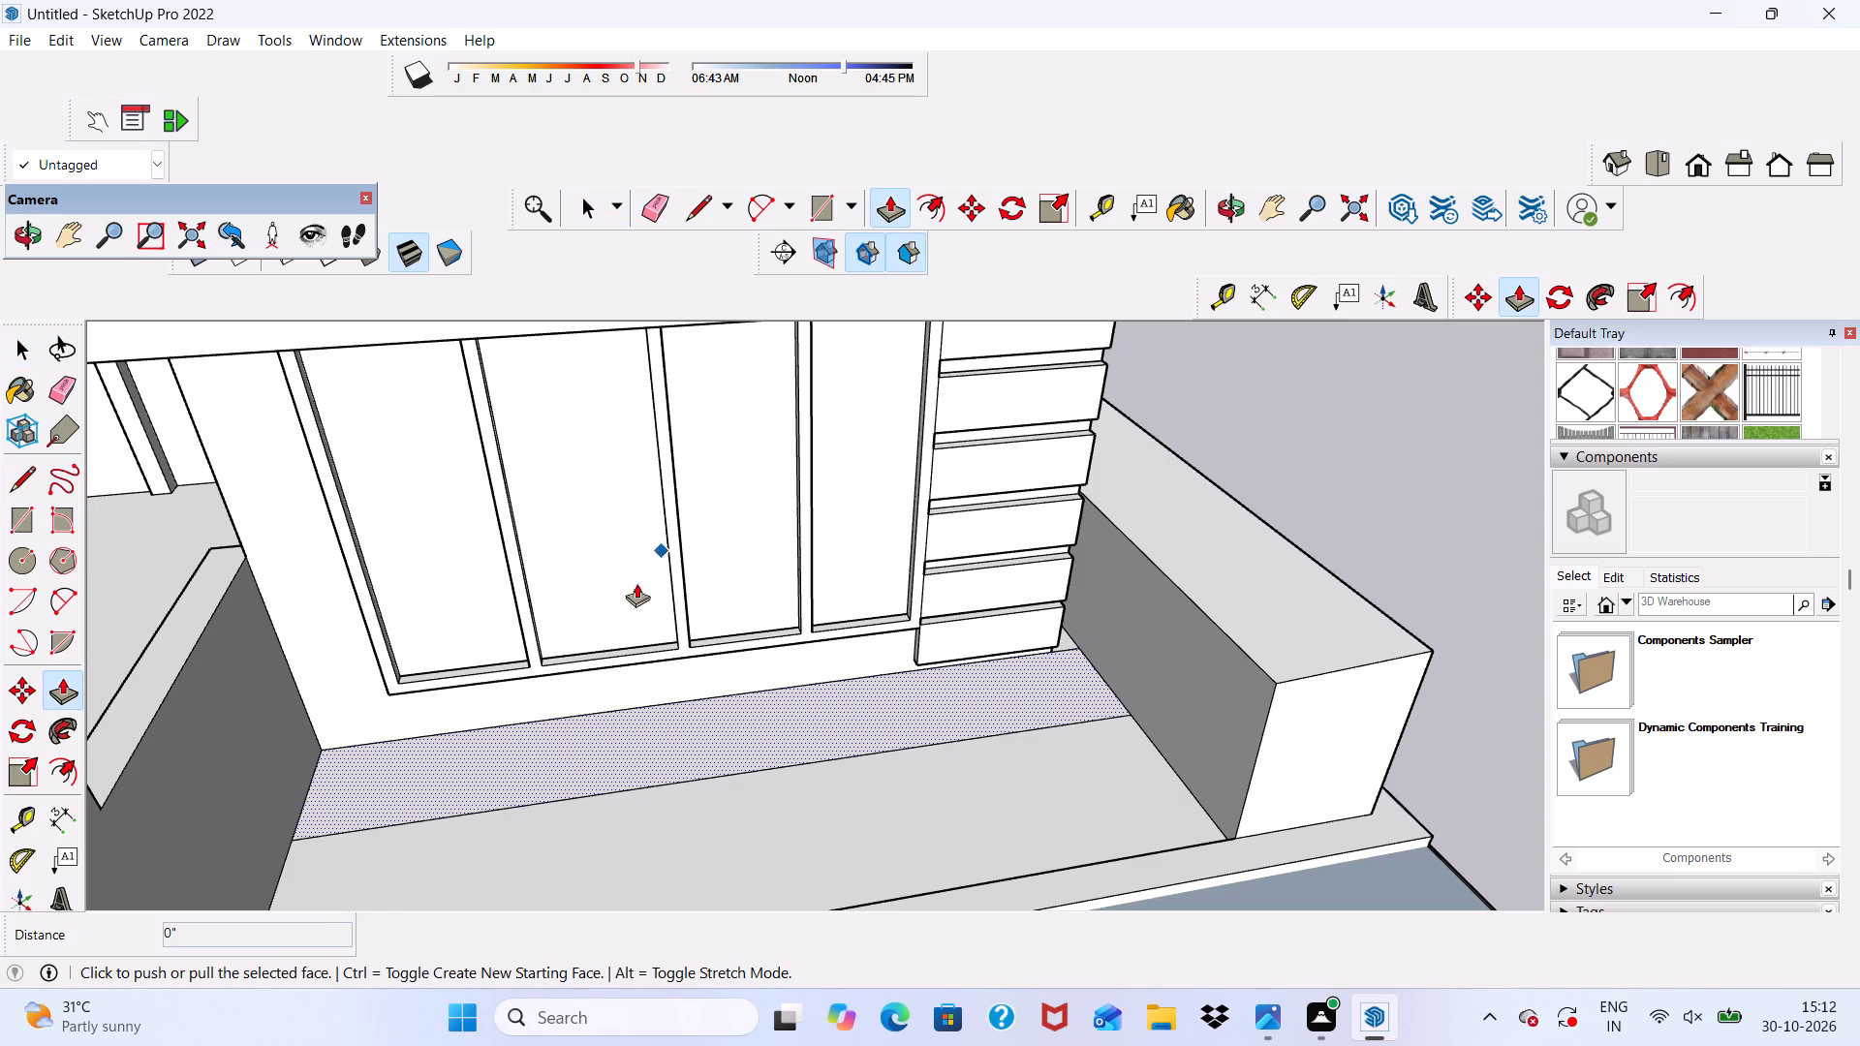
click(569, 752)
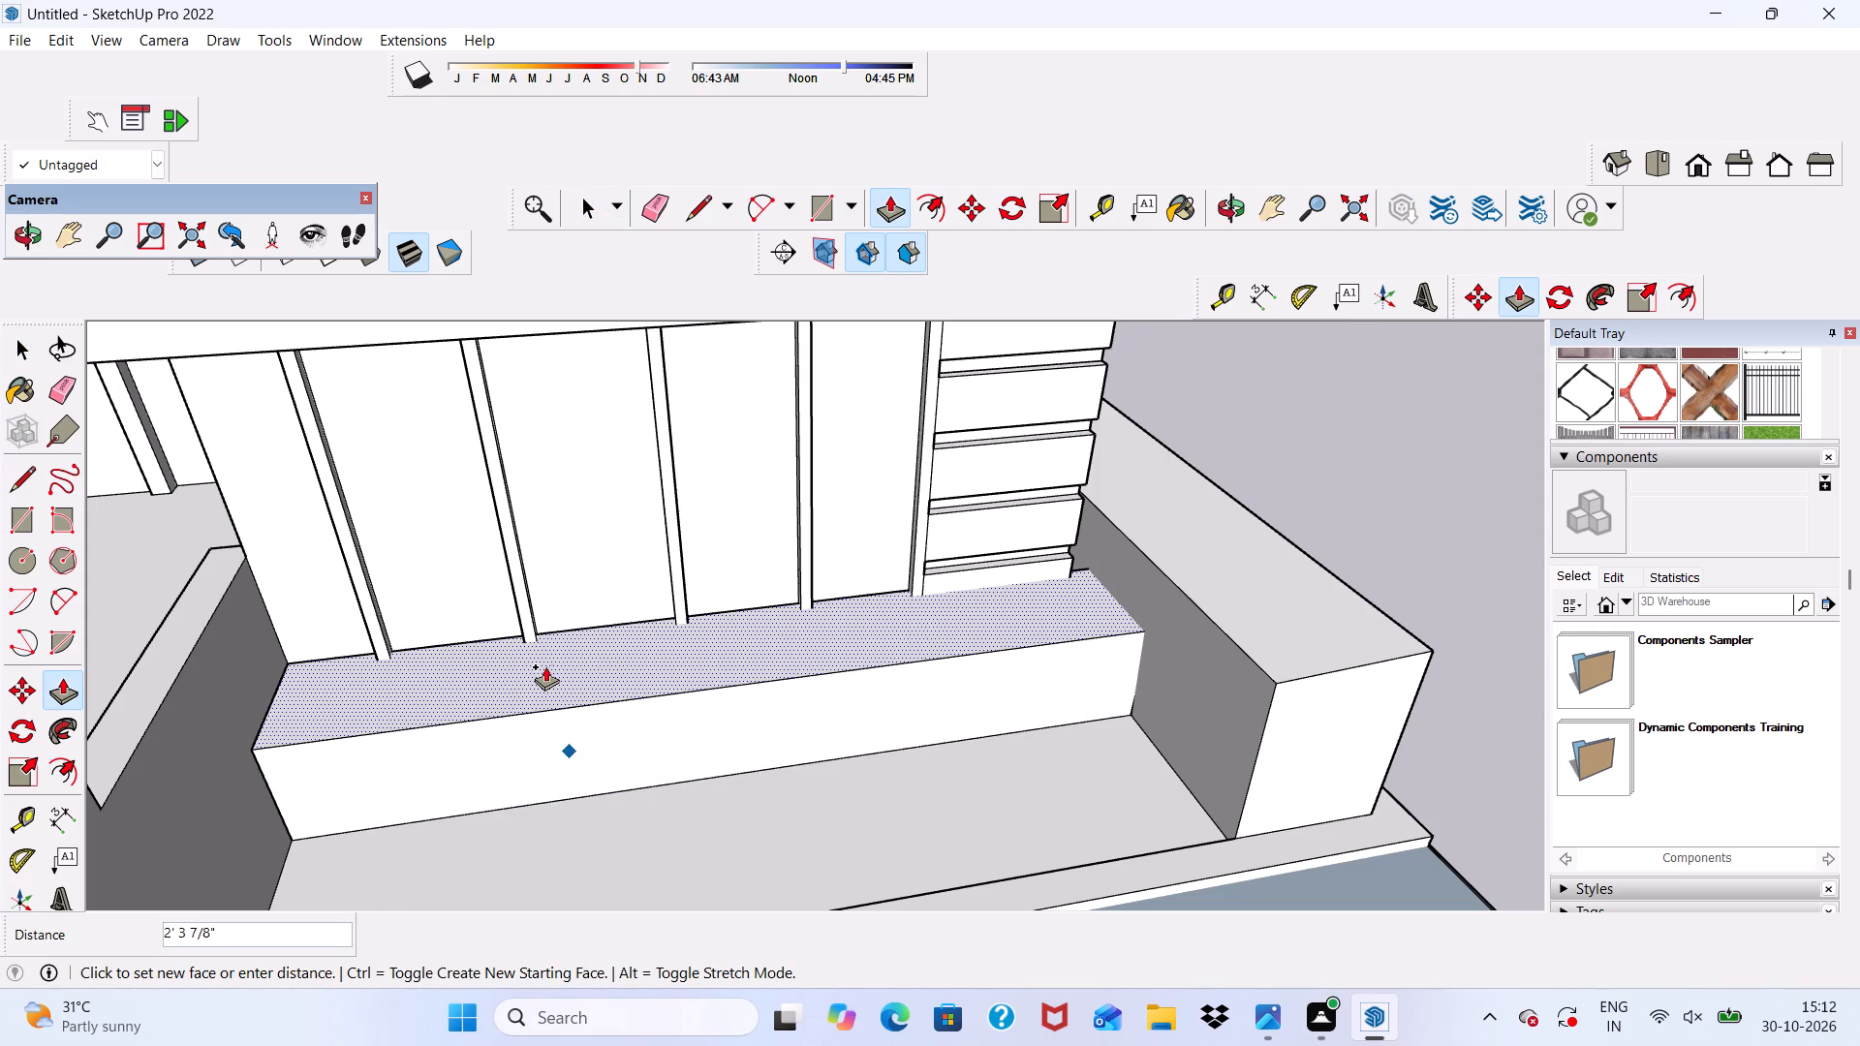
key(1)
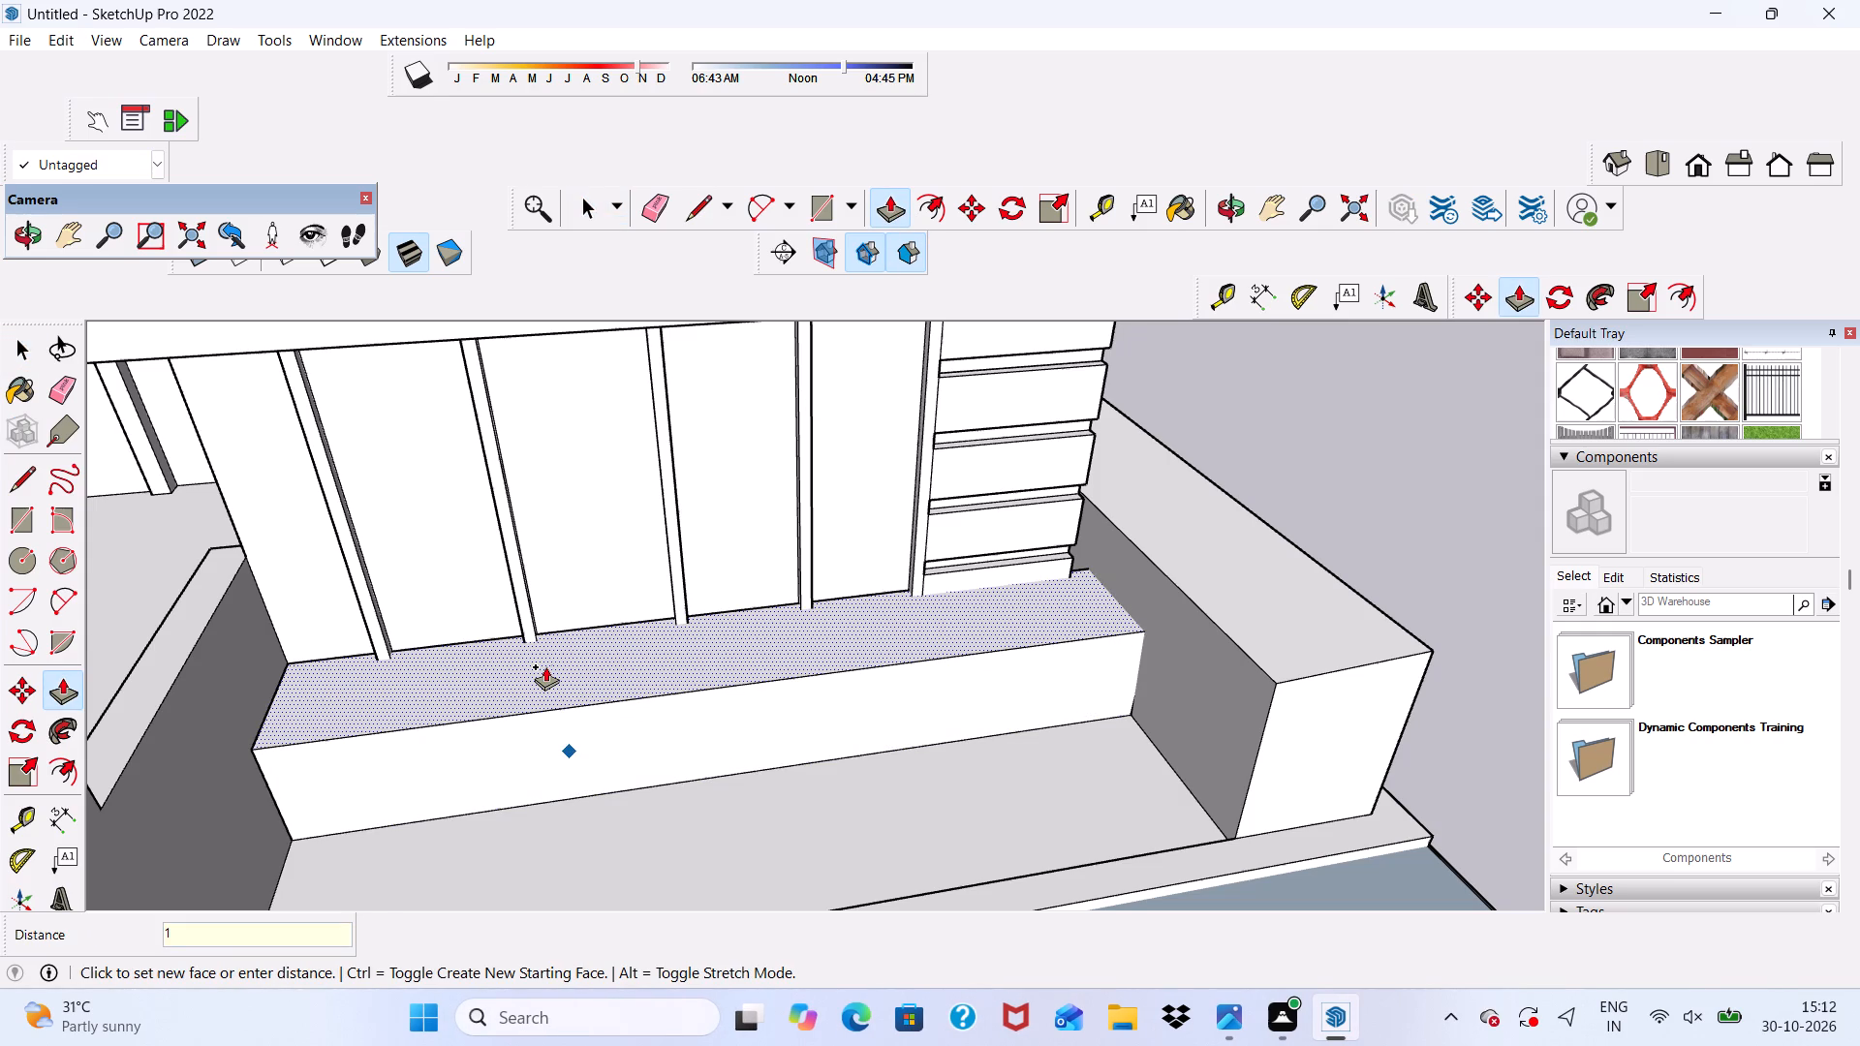
key(BackSpace)
text(2')
key(Return)
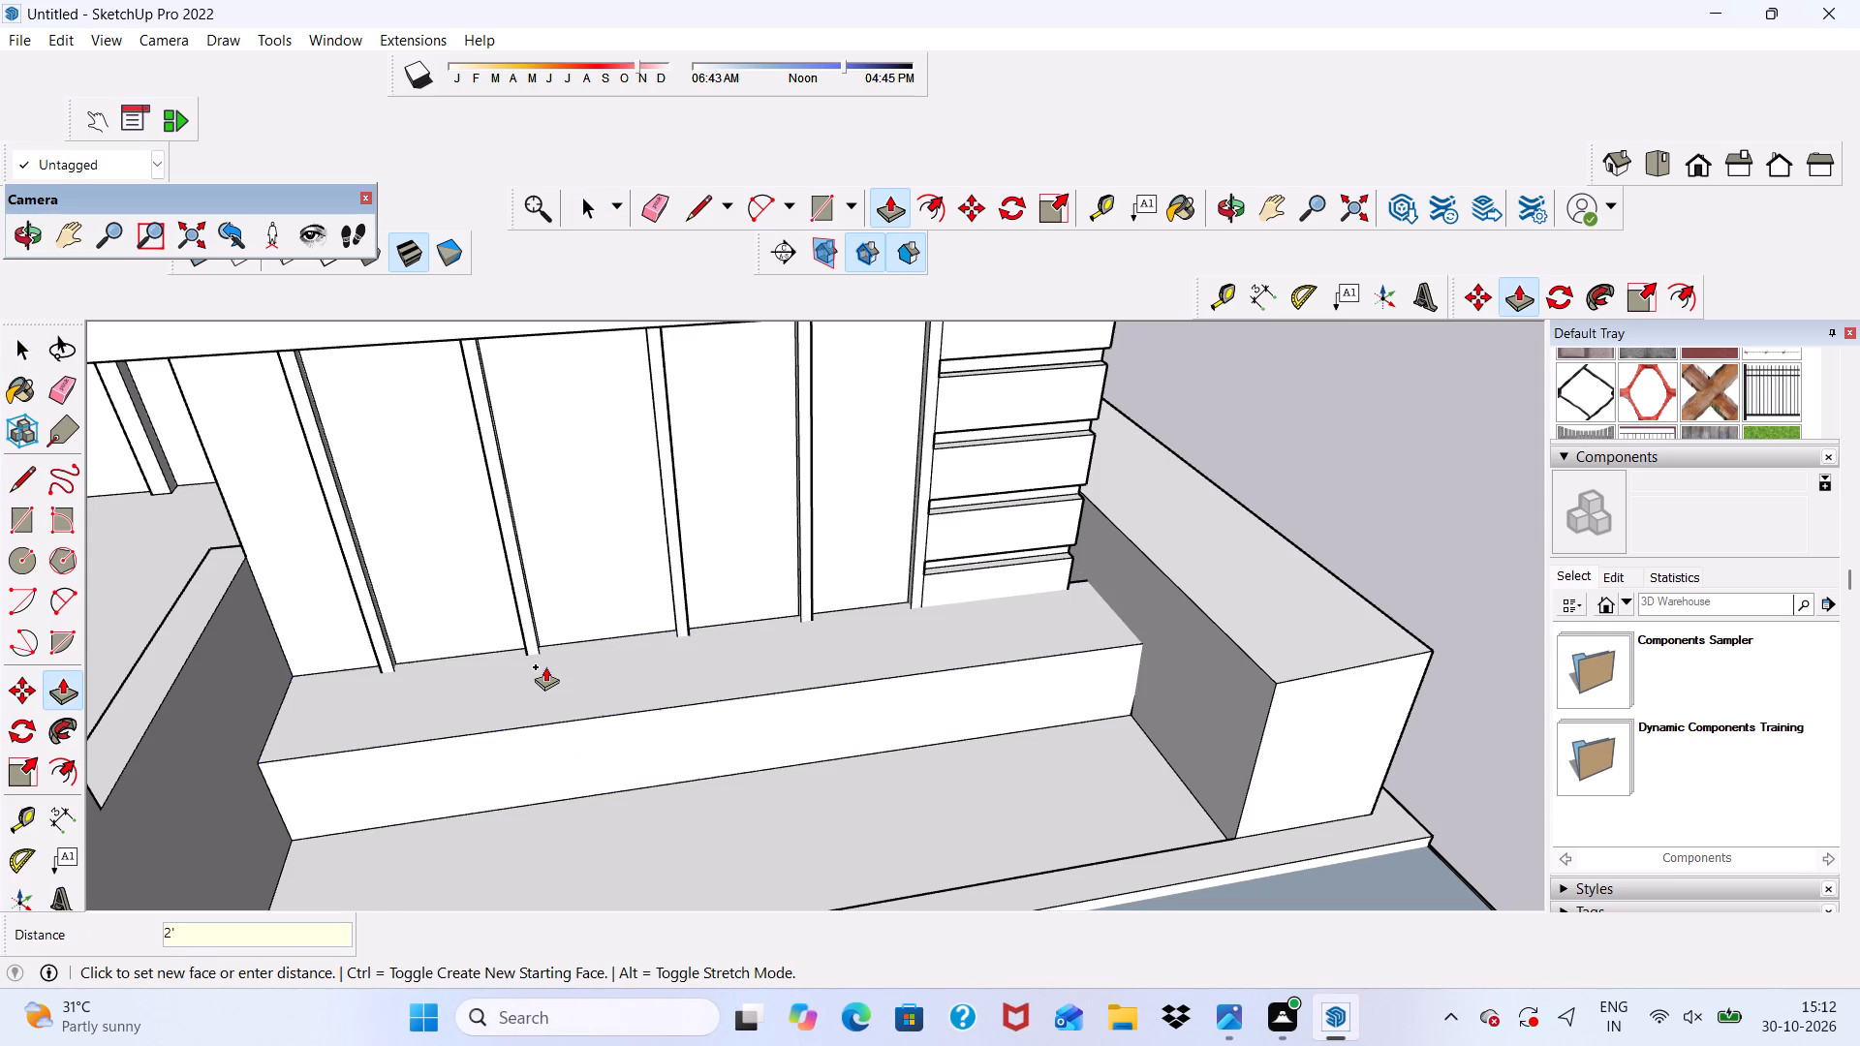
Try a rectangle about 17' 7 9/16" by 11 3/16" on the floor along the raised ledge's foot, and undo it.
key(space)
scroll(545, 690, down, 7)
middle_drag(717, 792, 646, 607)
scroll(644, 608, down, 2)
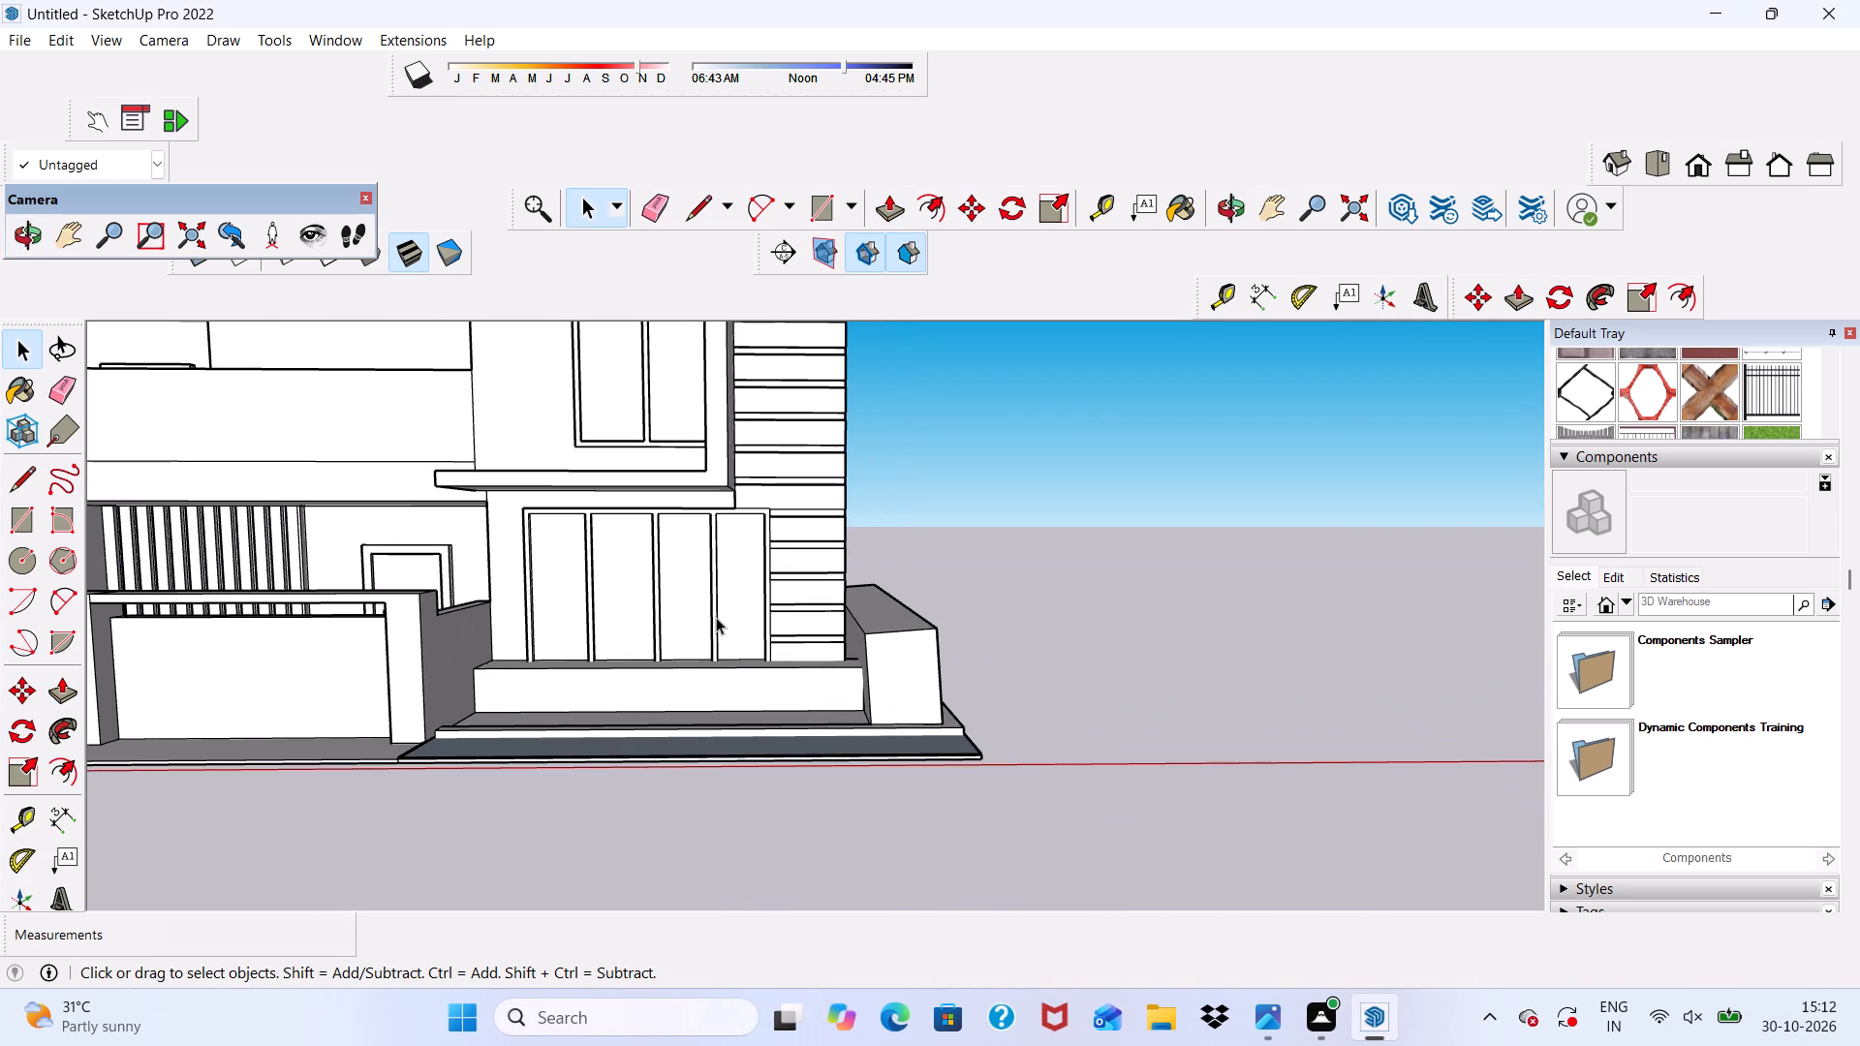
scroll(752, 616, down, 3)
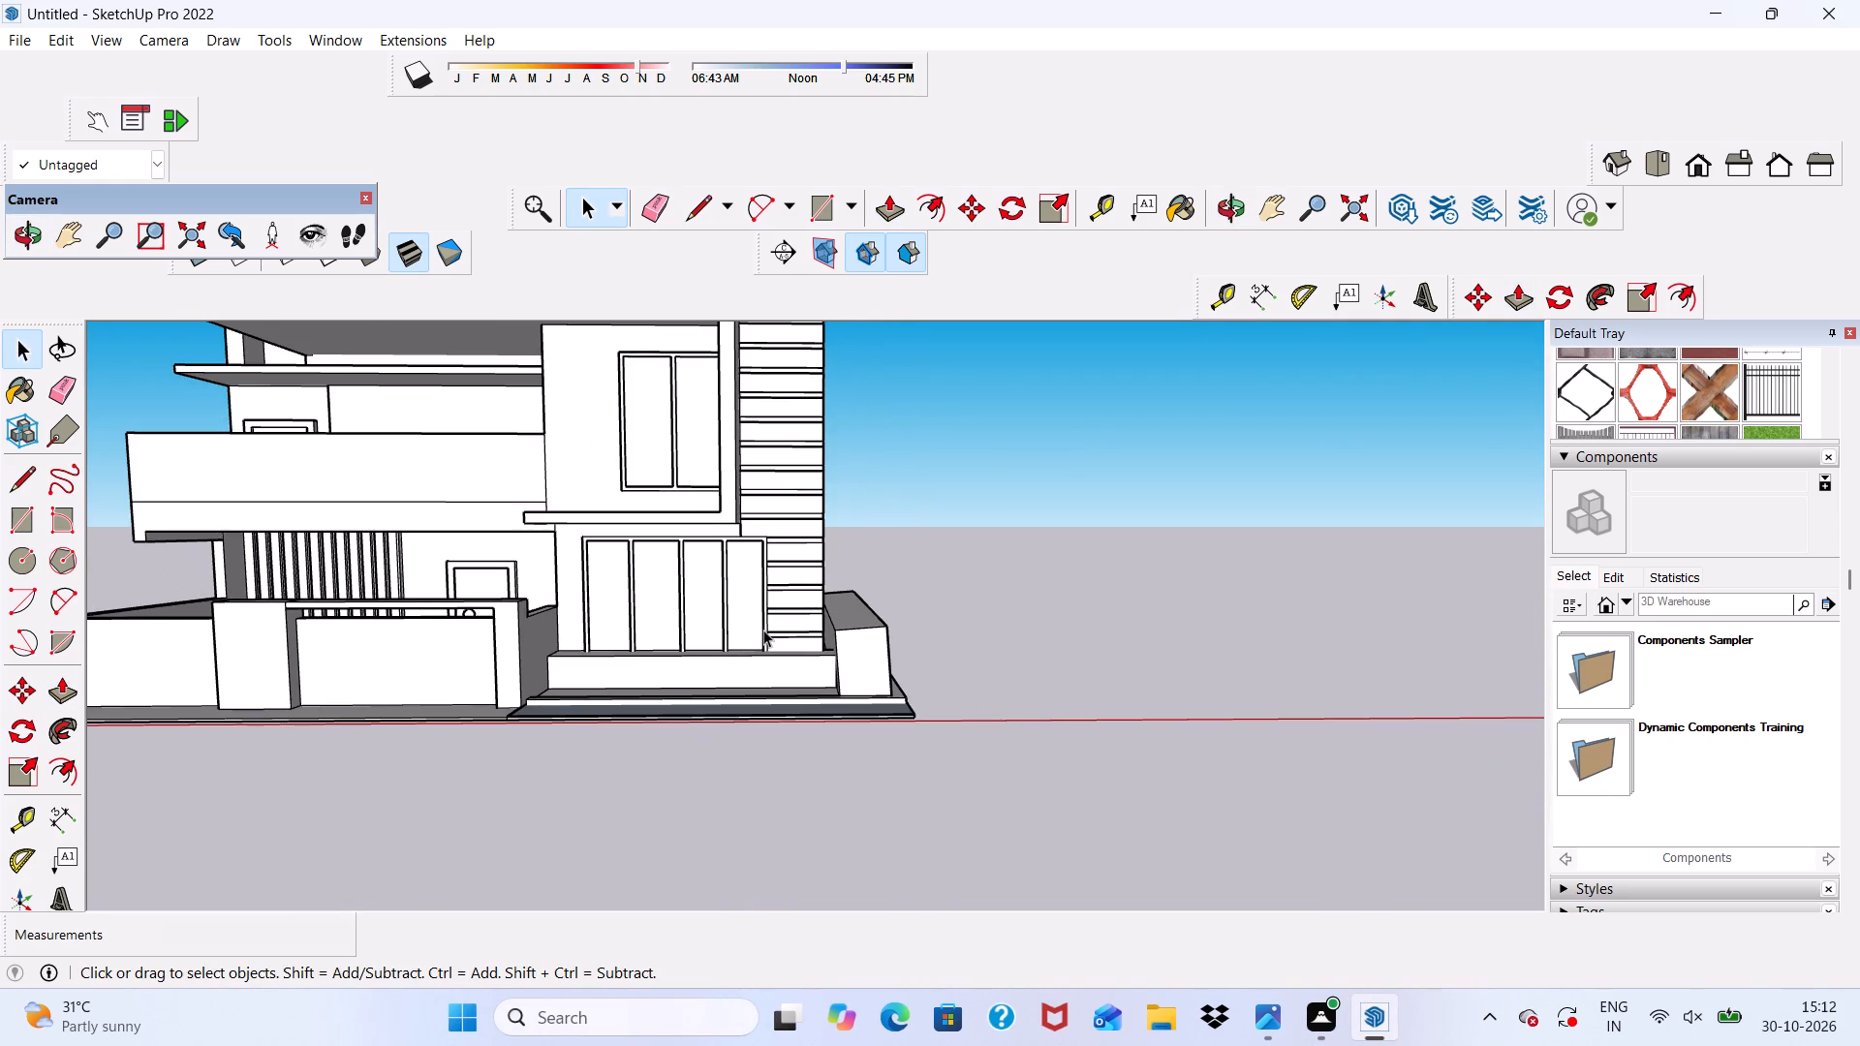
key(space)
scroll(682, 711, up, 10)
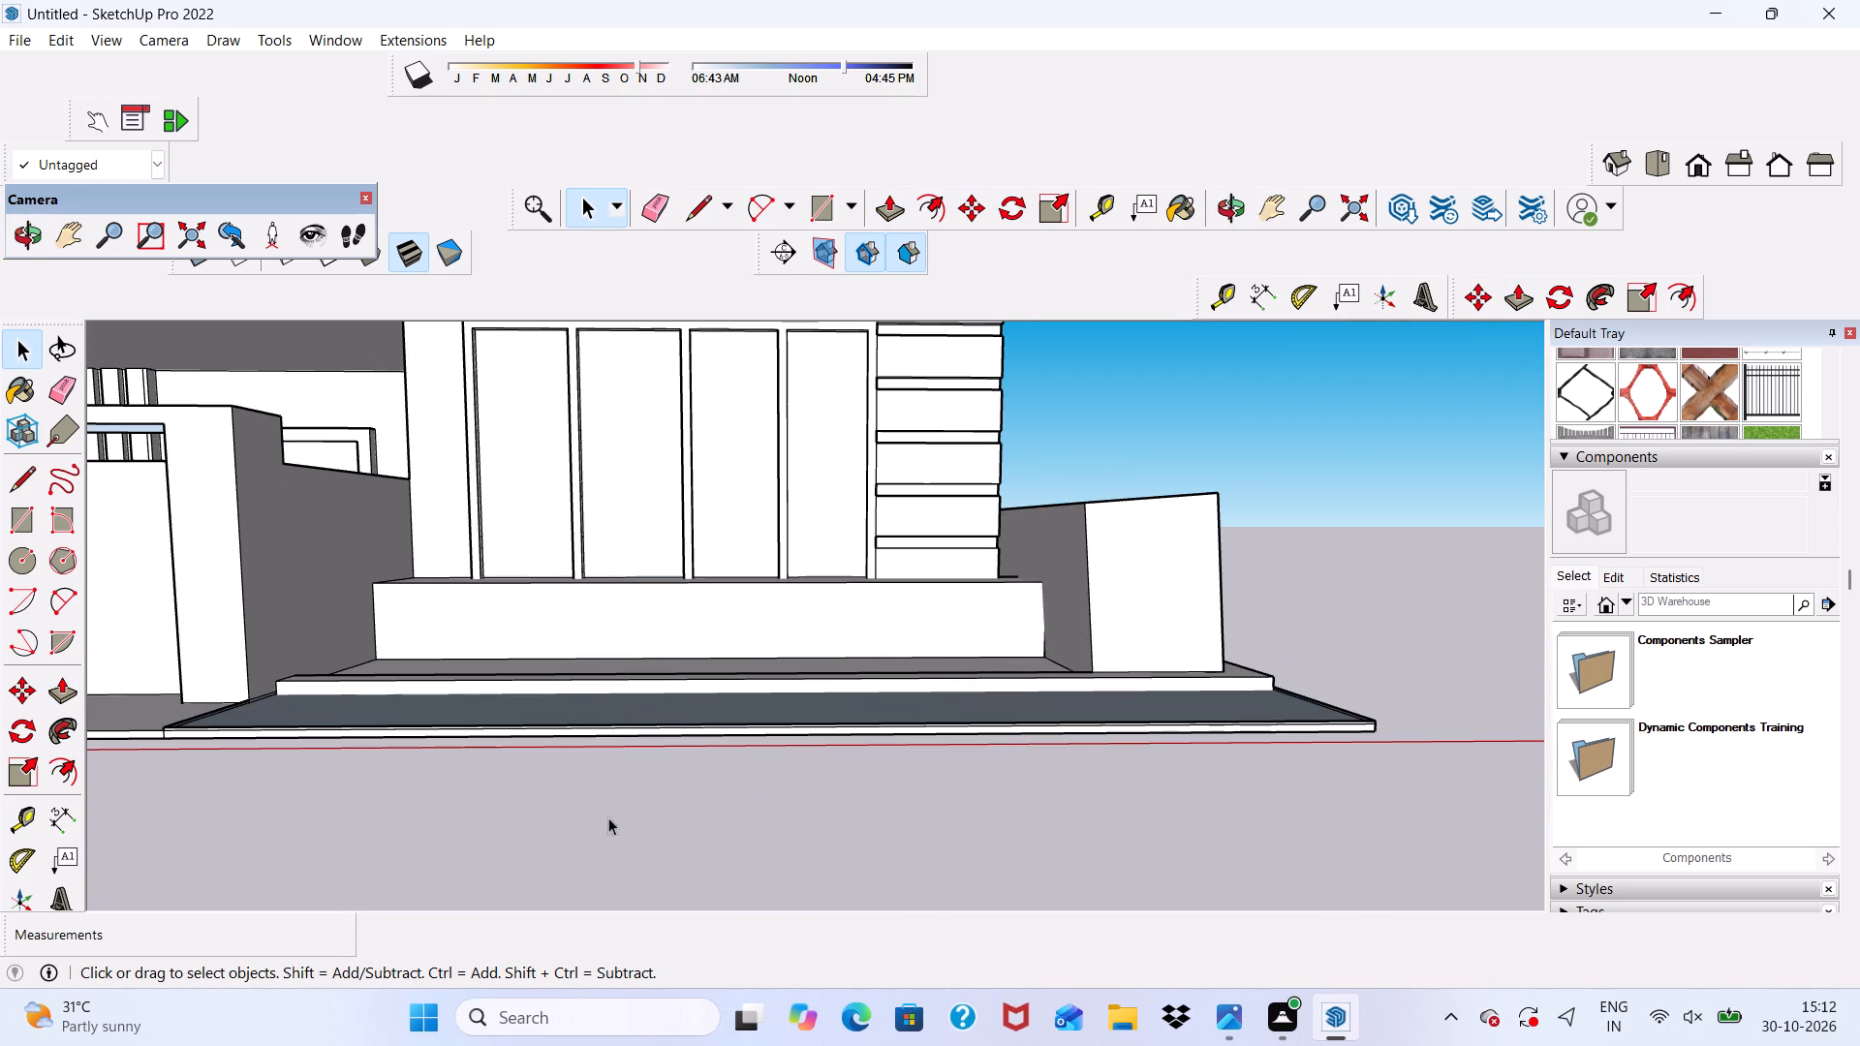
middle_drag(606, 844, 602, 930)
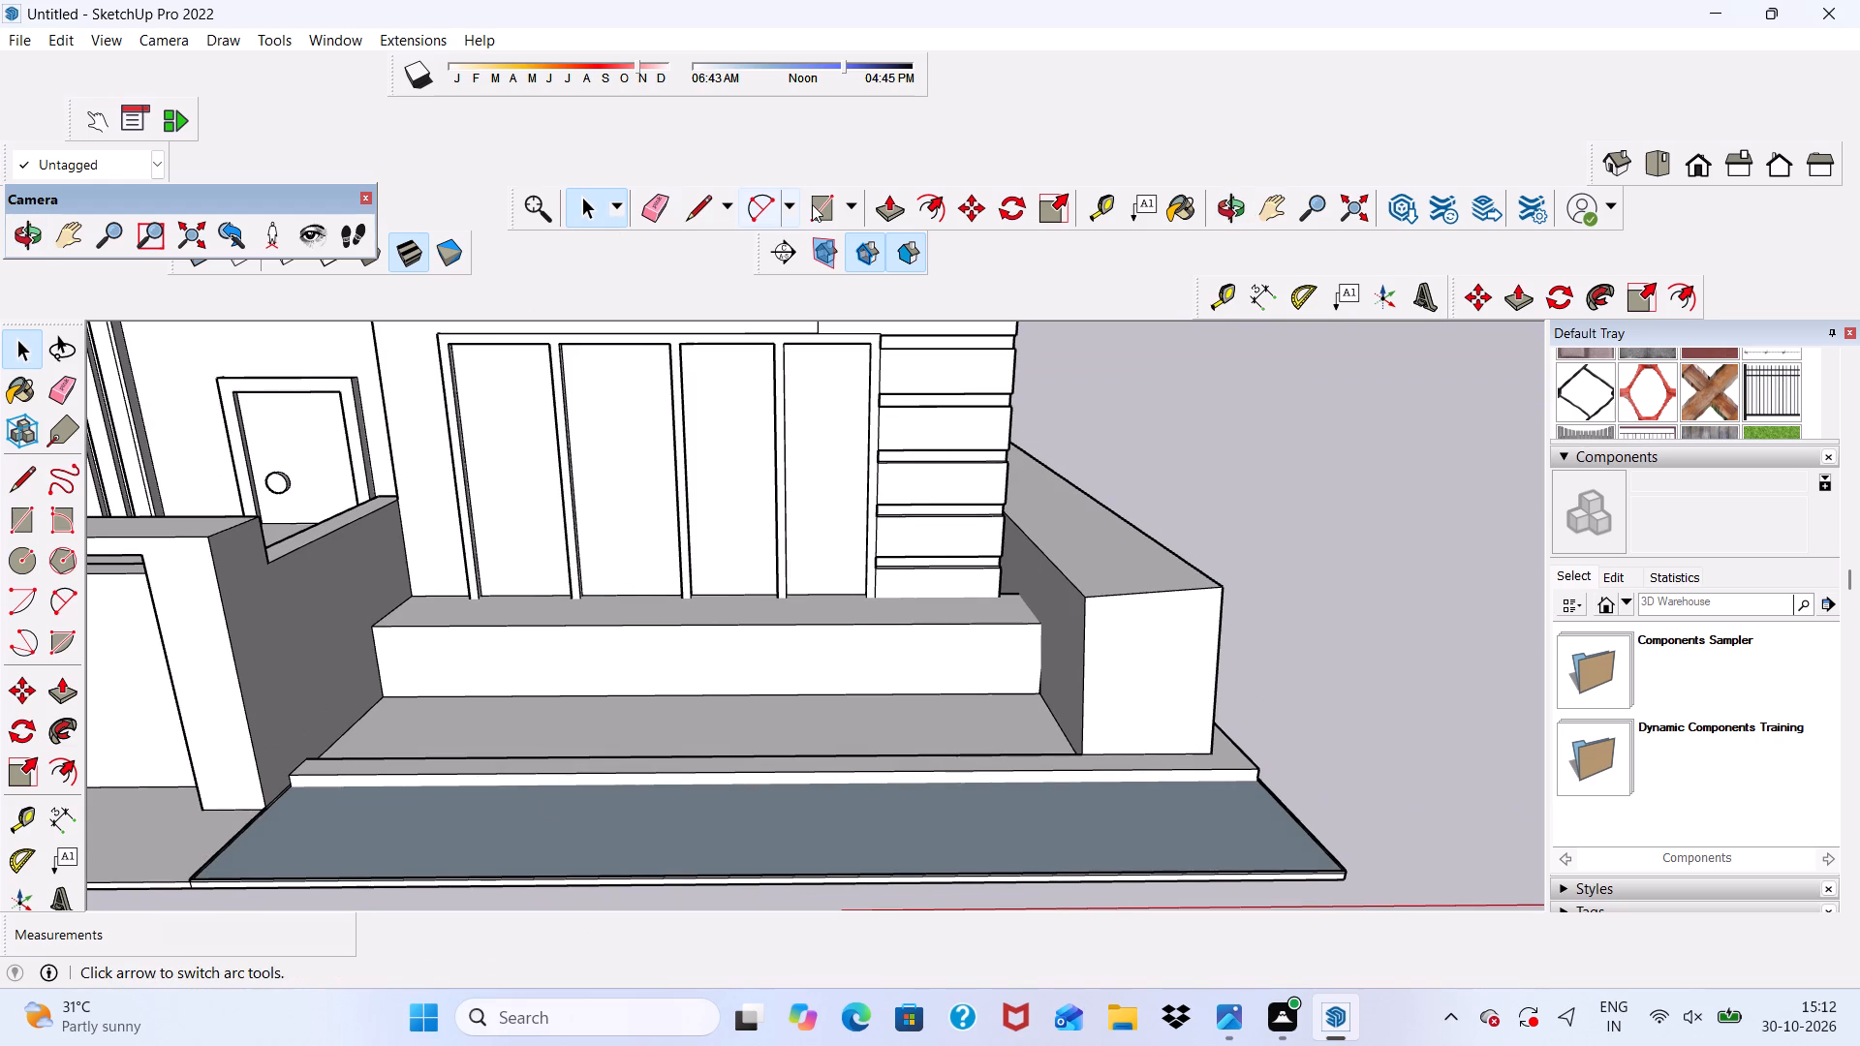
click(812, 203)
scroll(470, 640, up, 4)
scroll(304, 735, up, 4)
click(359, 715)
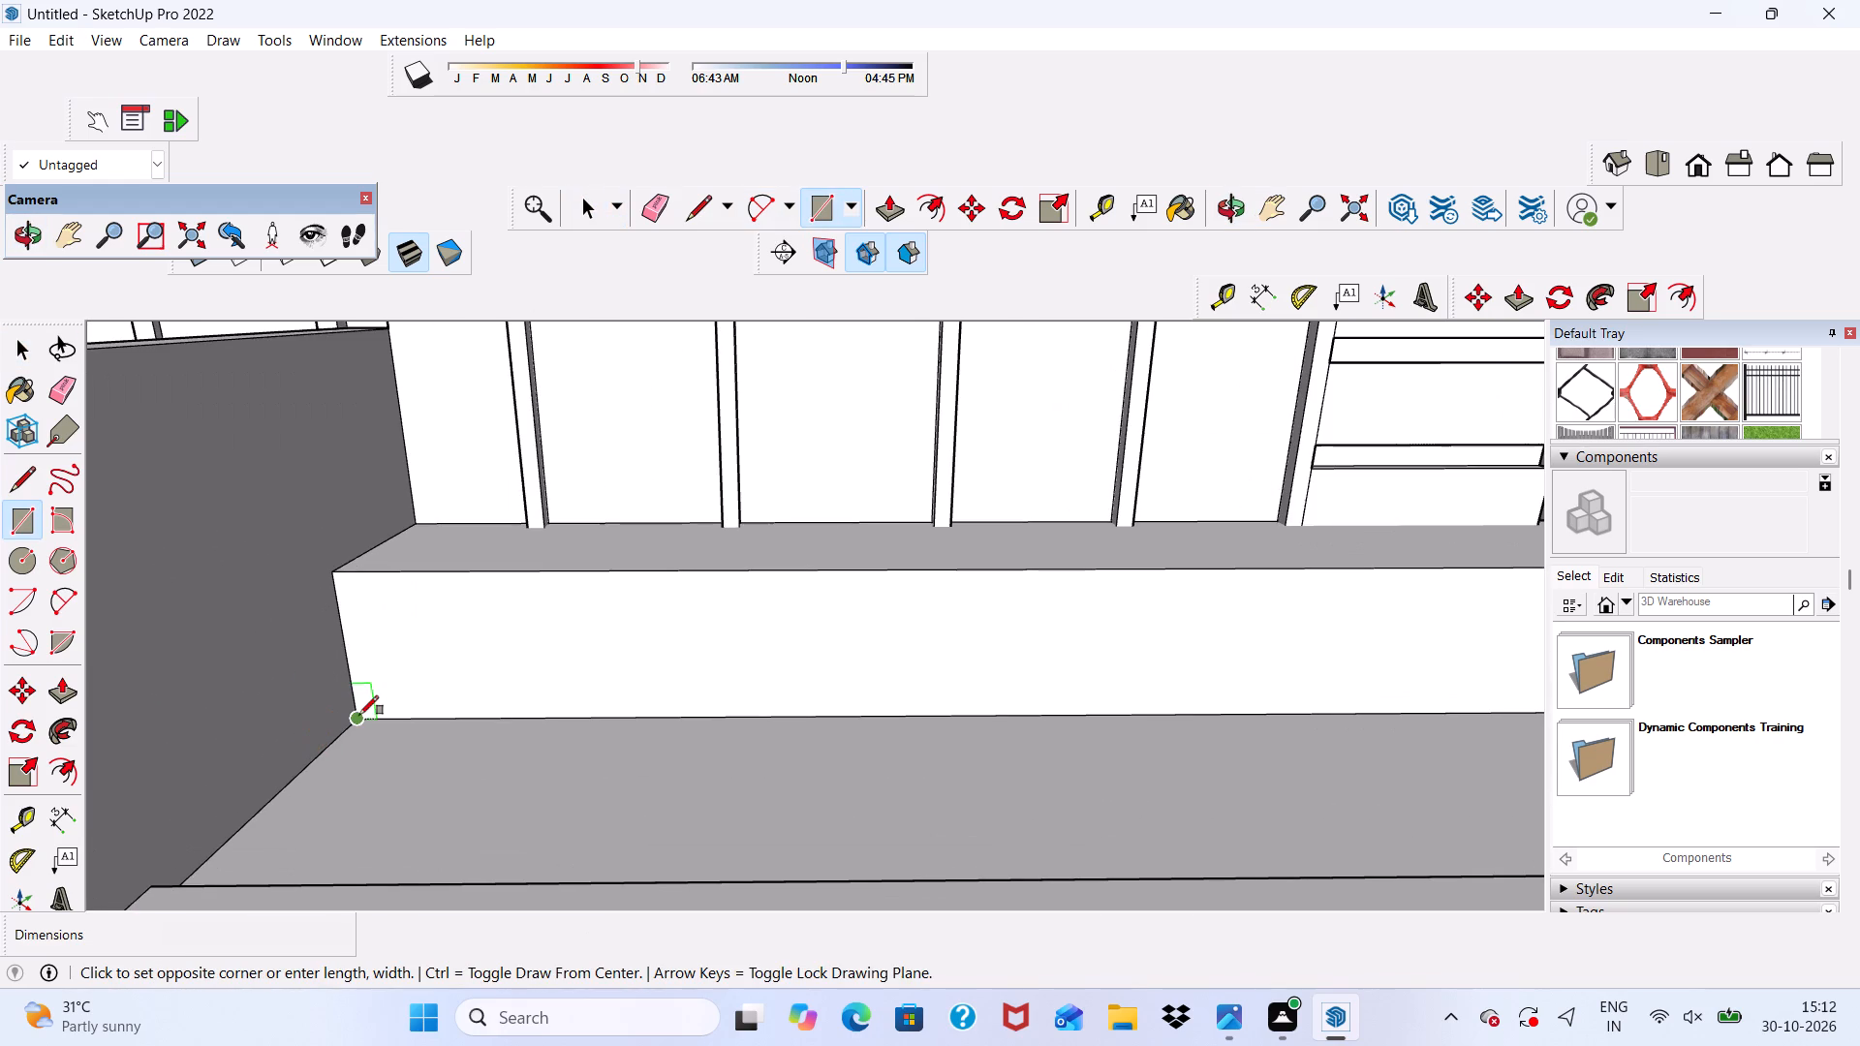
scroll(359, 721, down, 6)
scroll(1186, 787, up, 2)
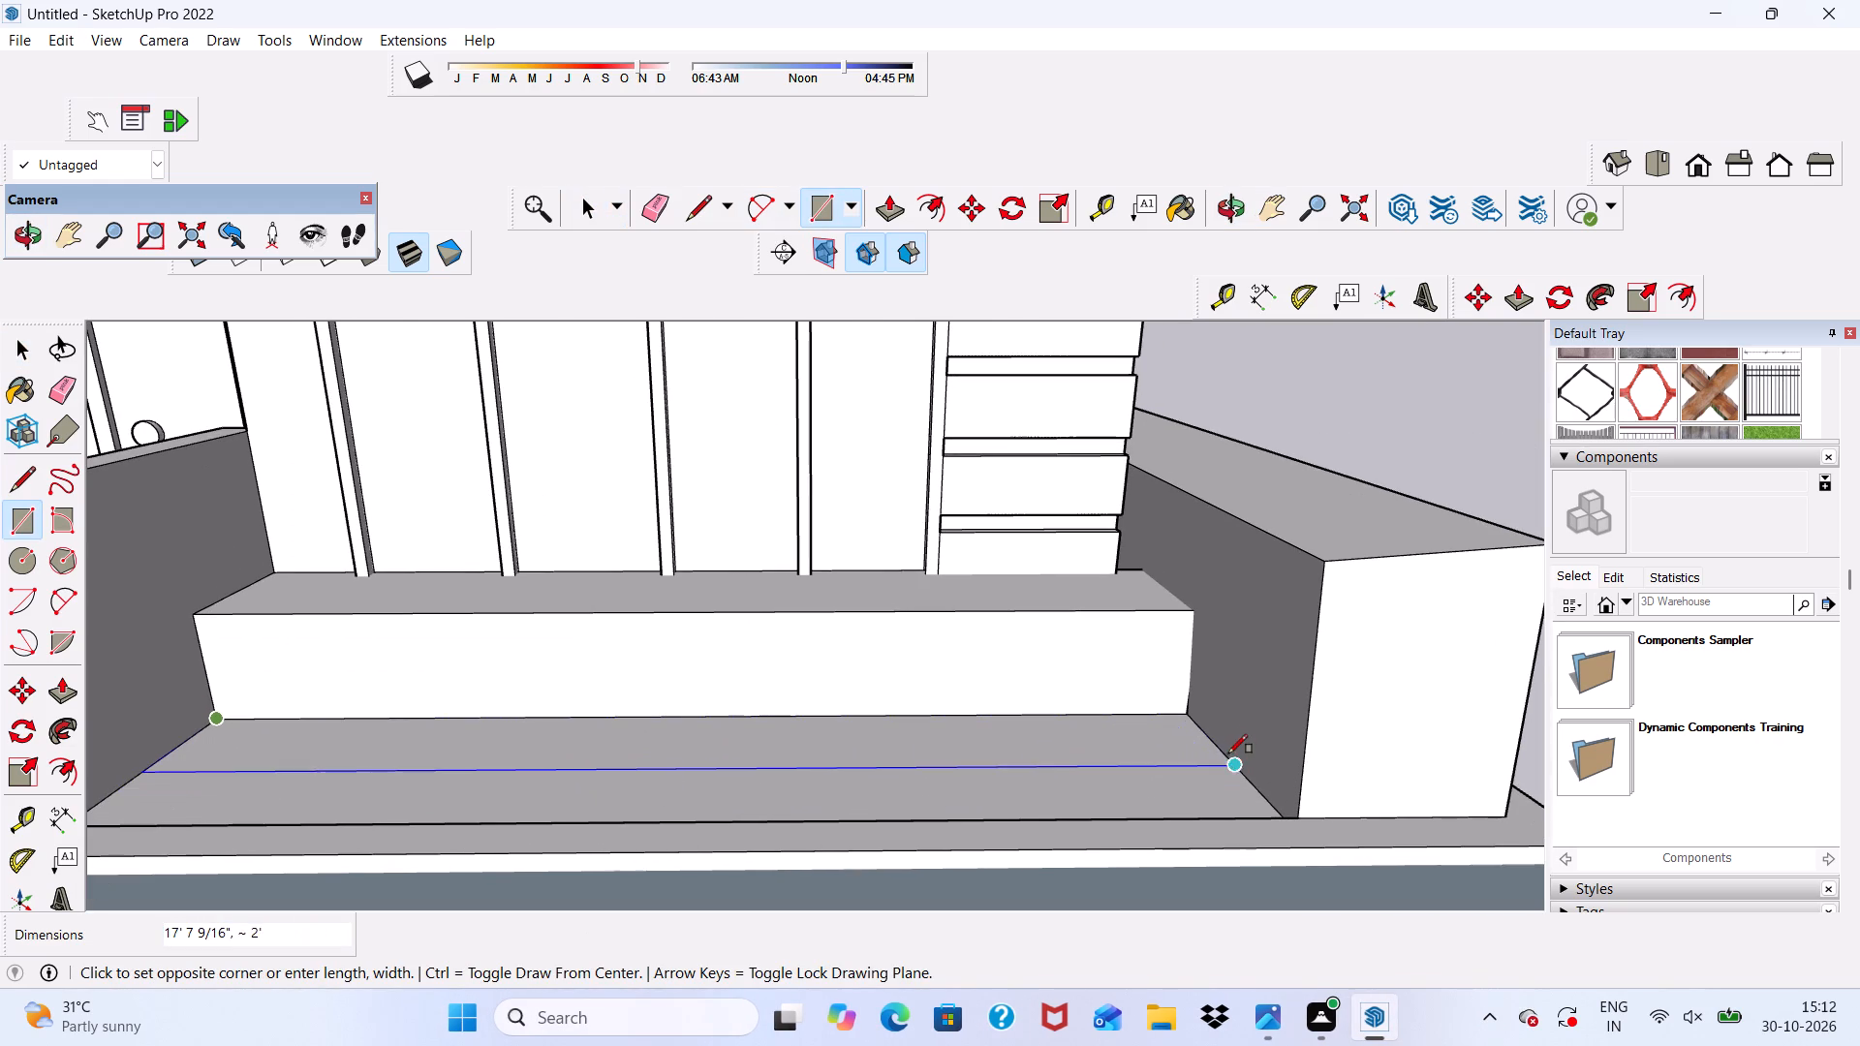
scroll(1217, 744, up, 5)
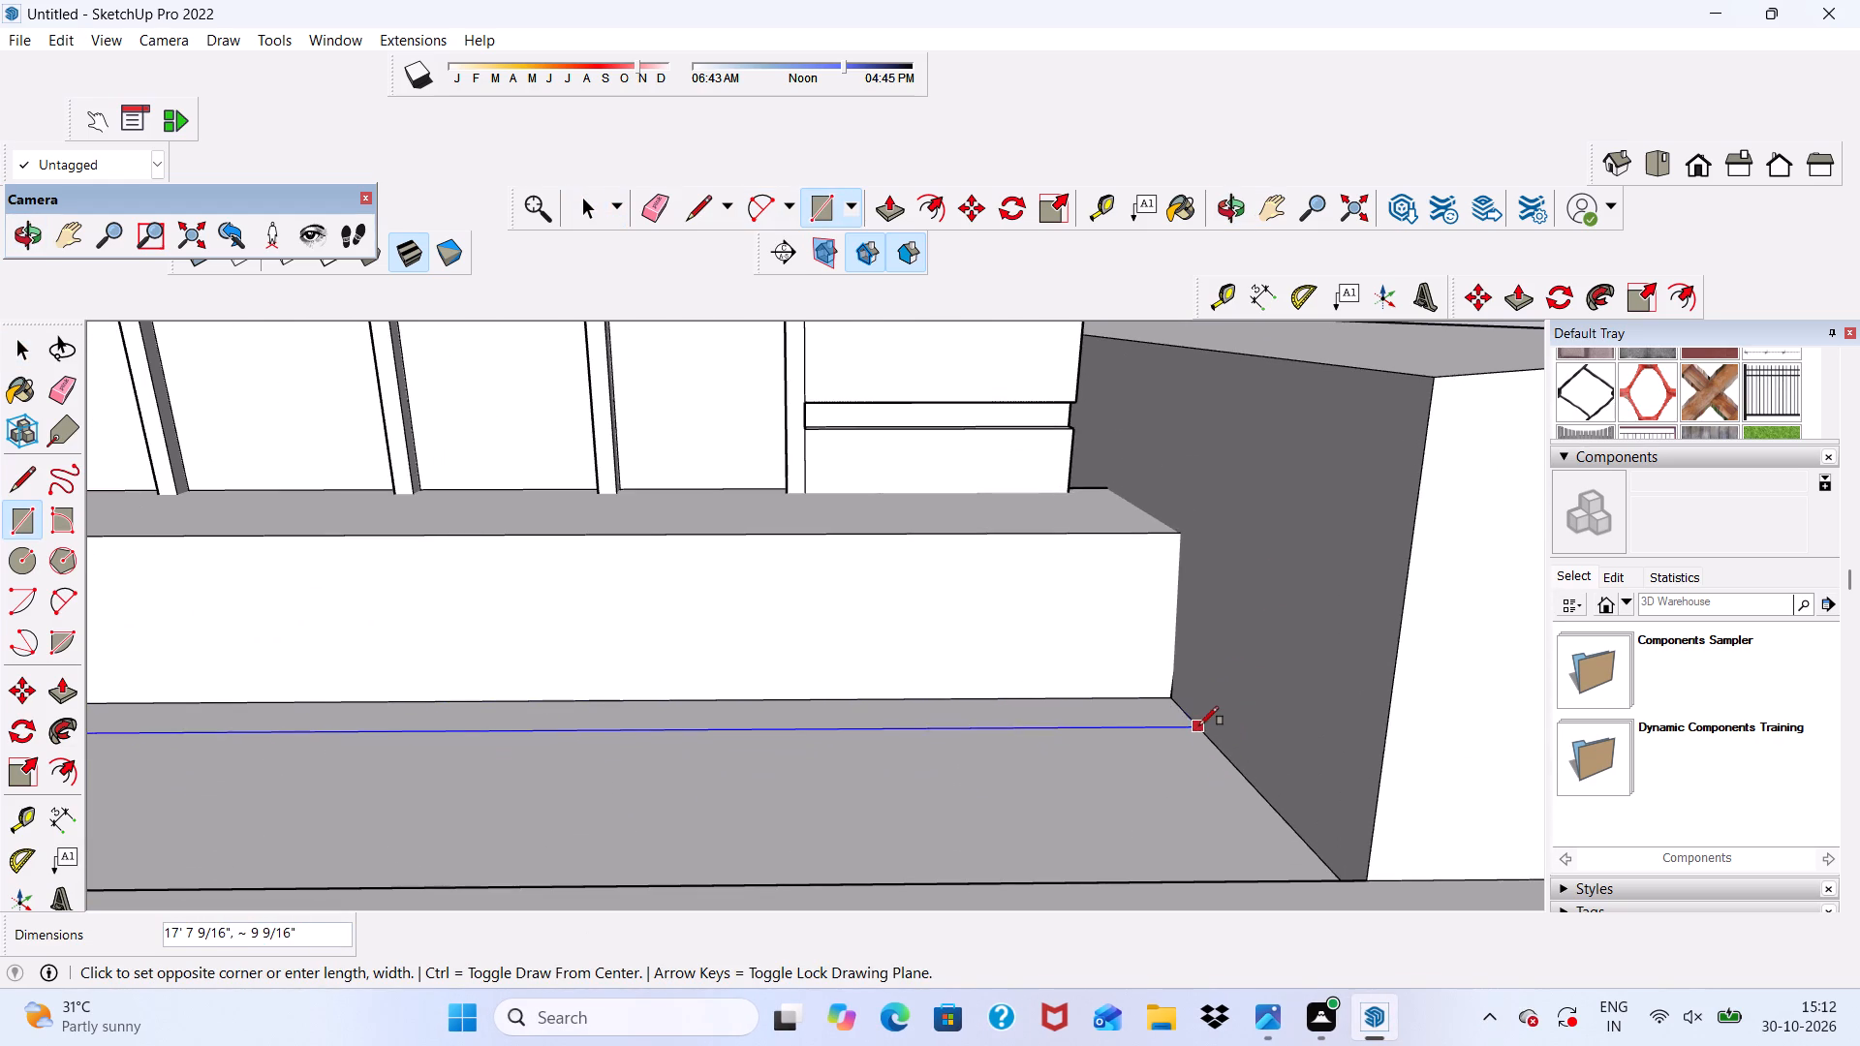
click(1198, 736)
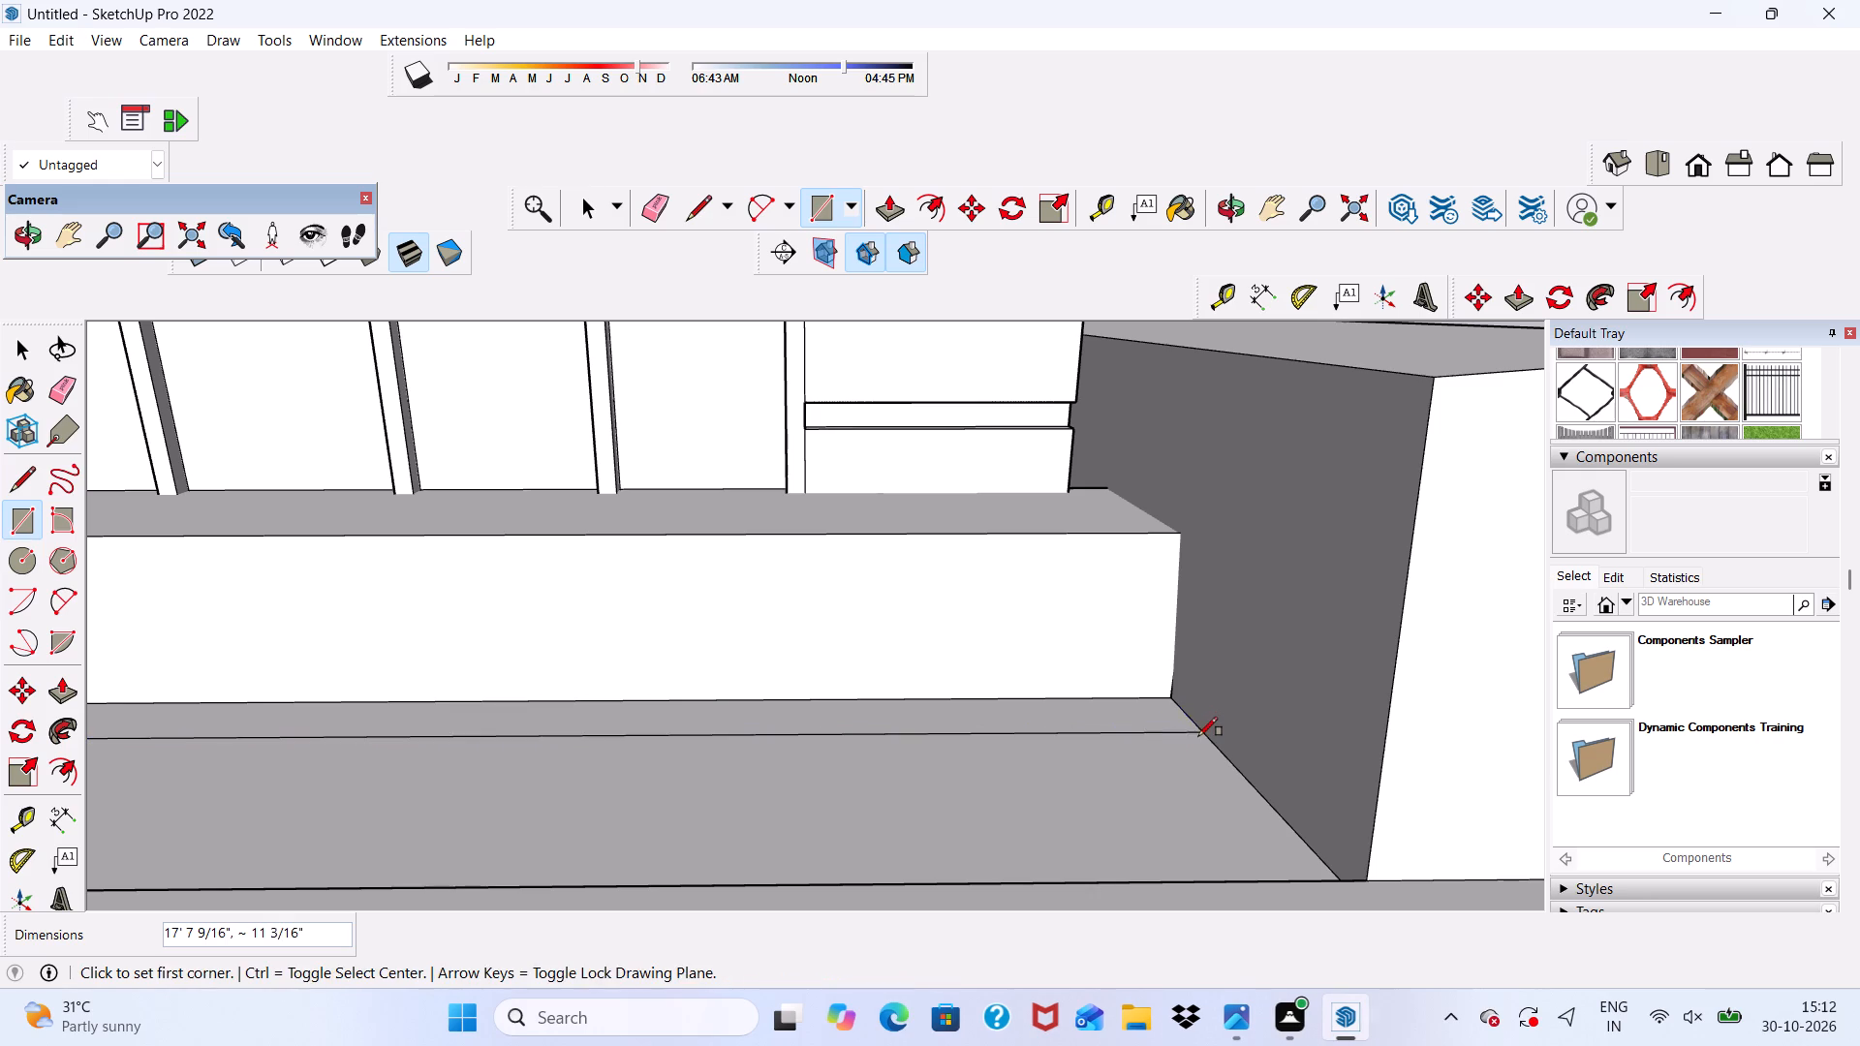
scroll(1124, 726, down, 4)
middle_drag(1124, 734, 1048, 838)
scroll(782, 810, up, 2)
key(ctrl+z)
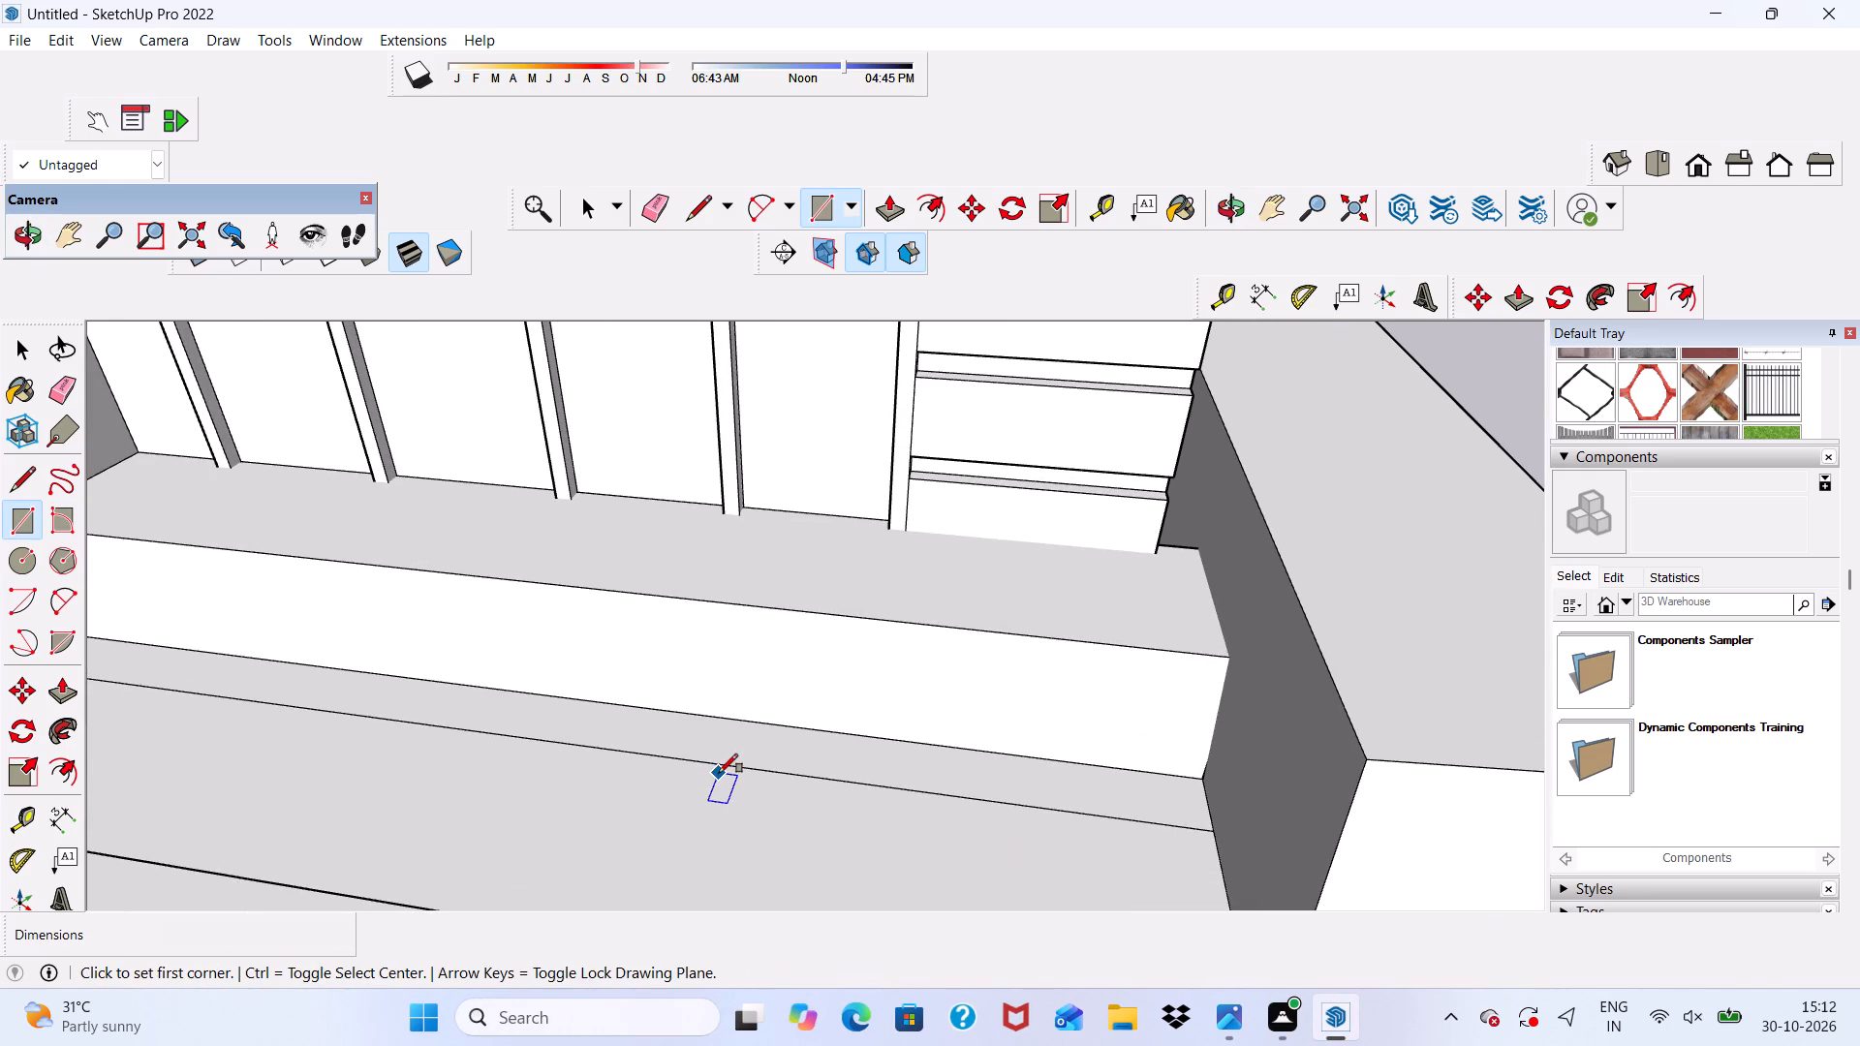
Draw a rectangle about 17' 7 9/16" by 1' 4 11/16" on the floor along the foot of the raised ledge.
scroll(734, 740, down, 5)
middle_drag(820, 754, 888, 763)
scroll(888, 763, up, 1)
scroll(892, 763, down, 5)
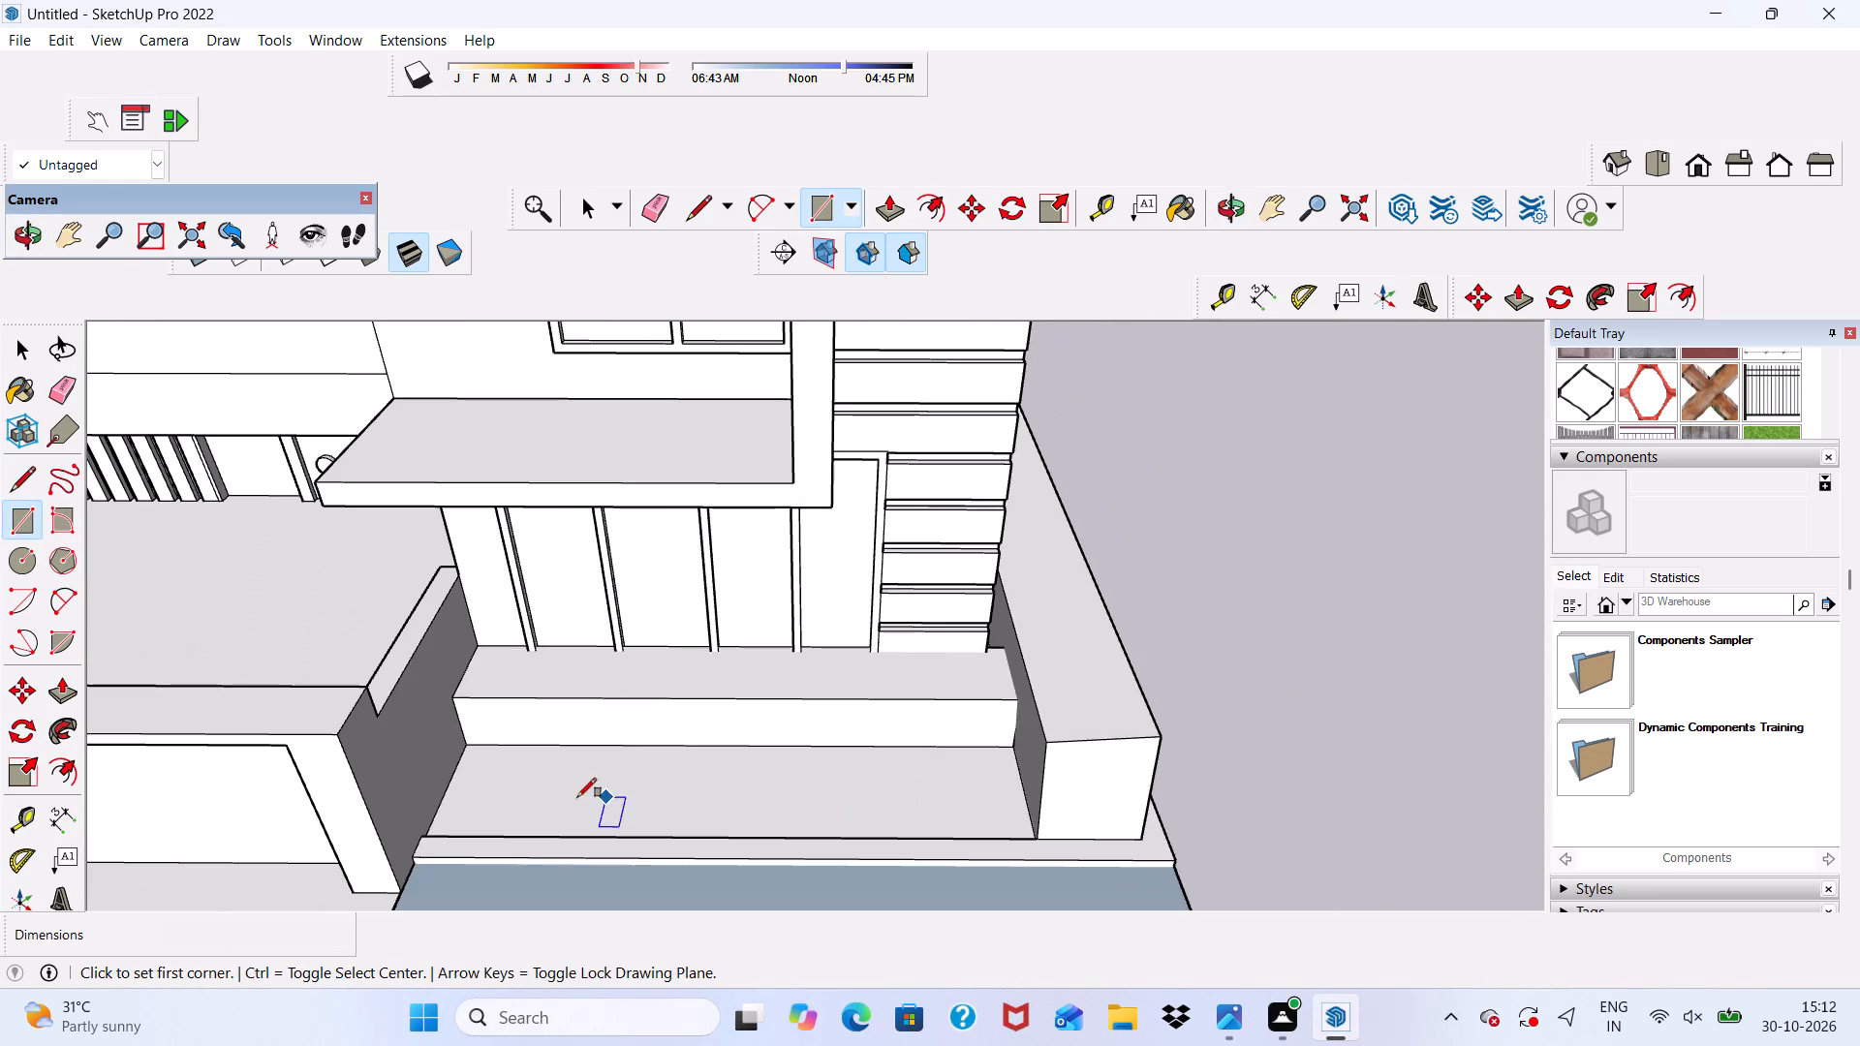
scroll(512, 815, up, 12)
click(426, 692)
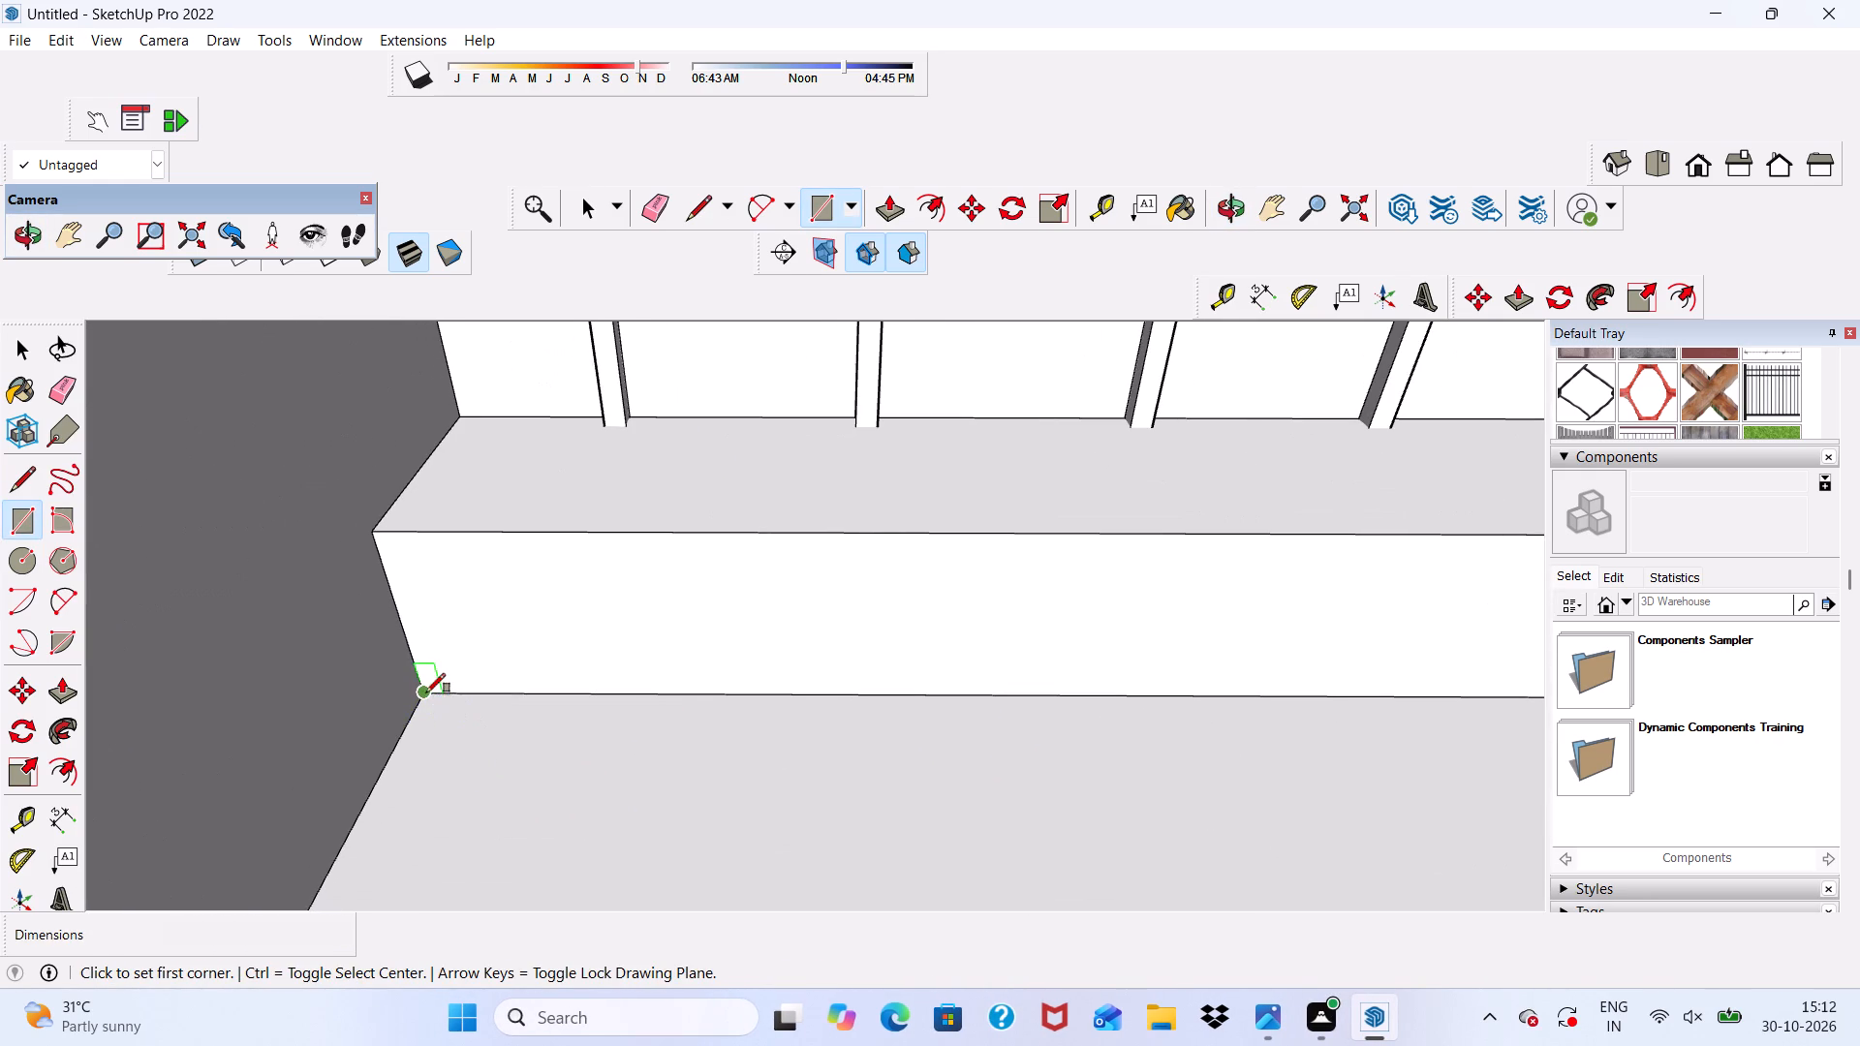
scroll(404, 741, down, 3)
scroll(884, 598, down, 5)
scroll(802, 647, down, 4)
scroll(1217, 699, up, 4)
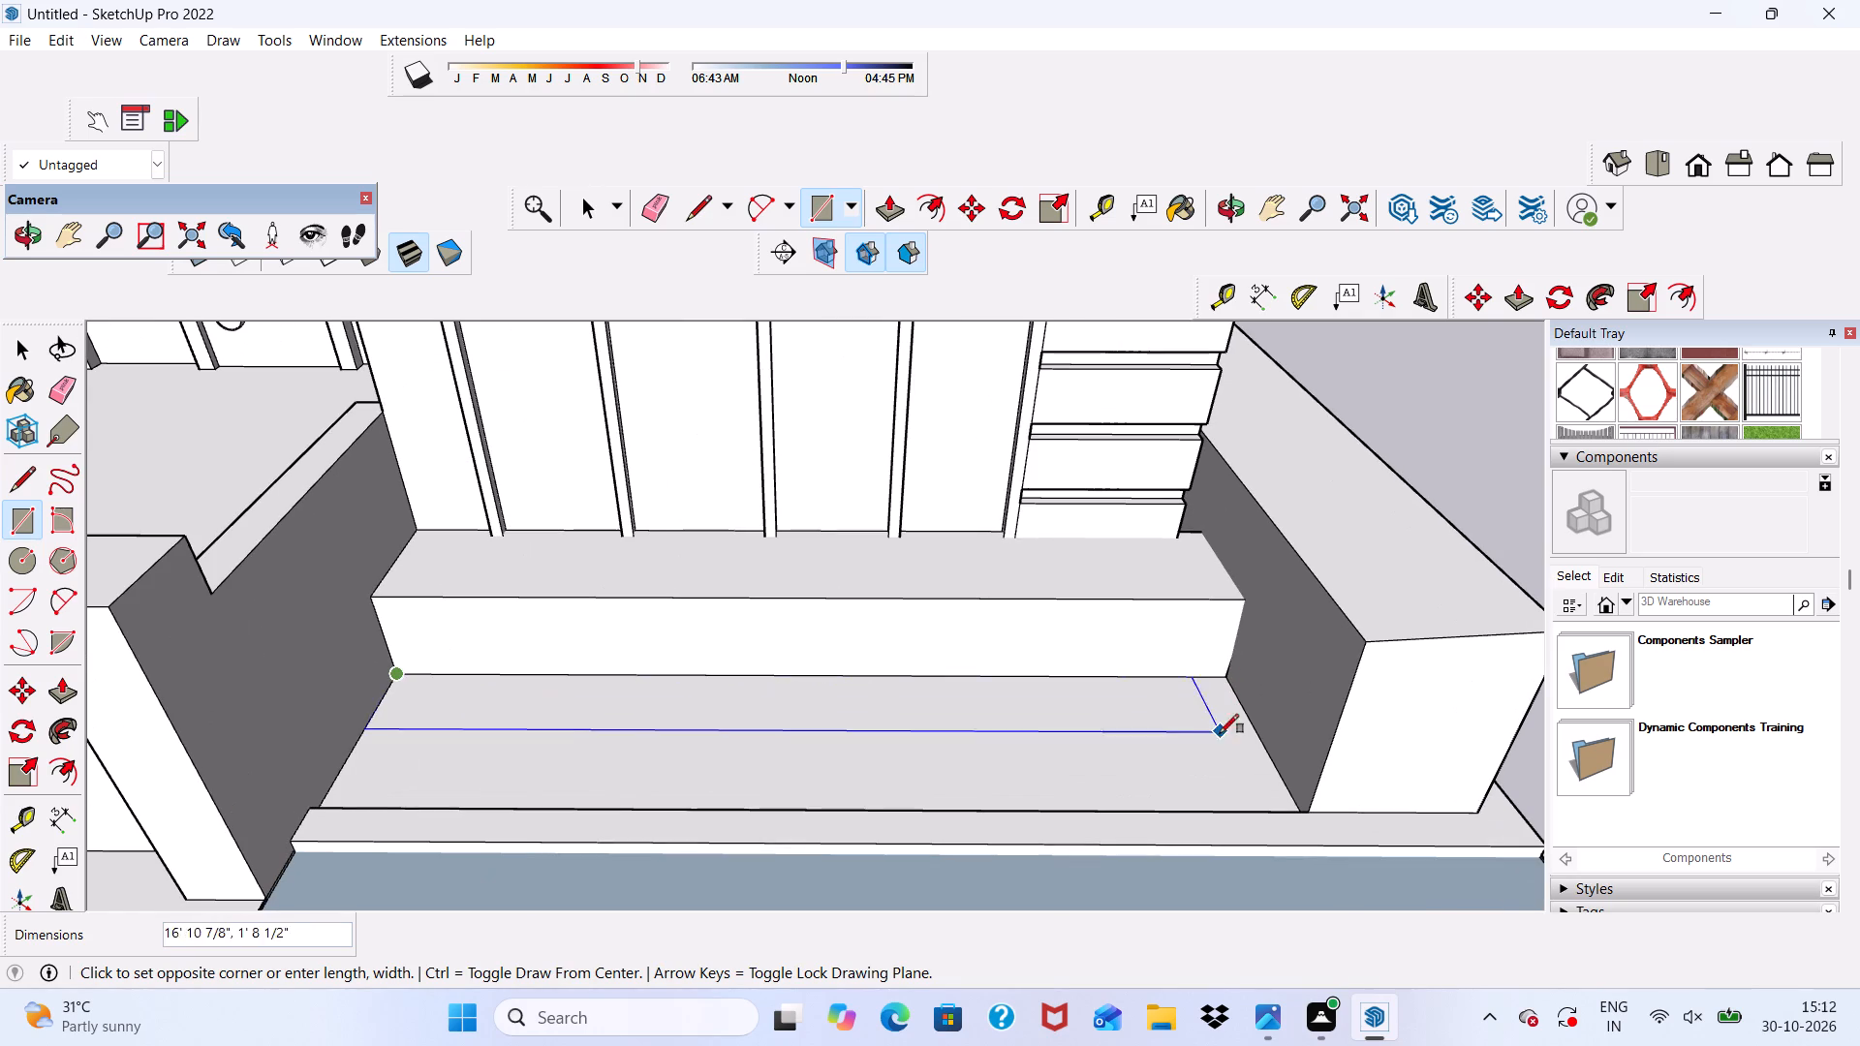
click(1253, 721)
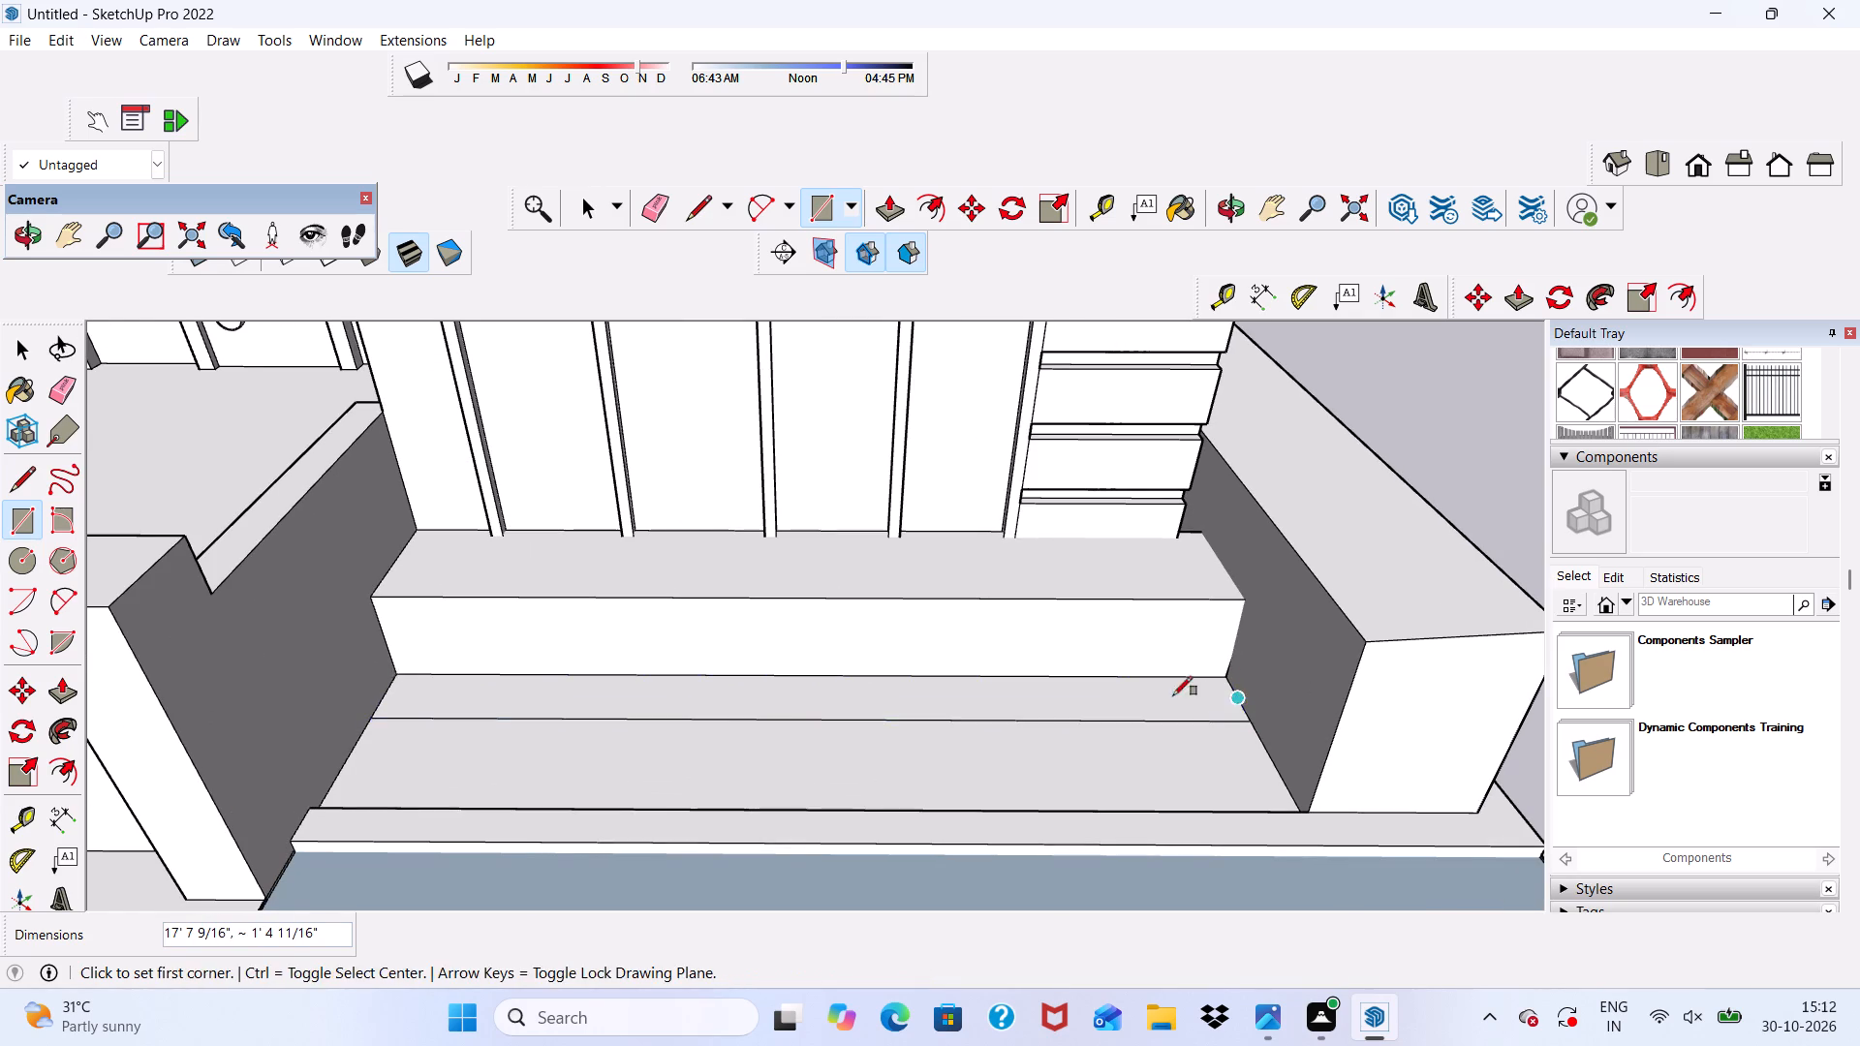
Push/Pull the narrow floor rectangle up 1' to form a lower step in front of the raised ledge.
scroll(997, 711, down, 2)
key(space)
middle_drag(994, 714, 1018, 842)
scroll(824, 743, up, 1)
key(space)
click(802, 738)
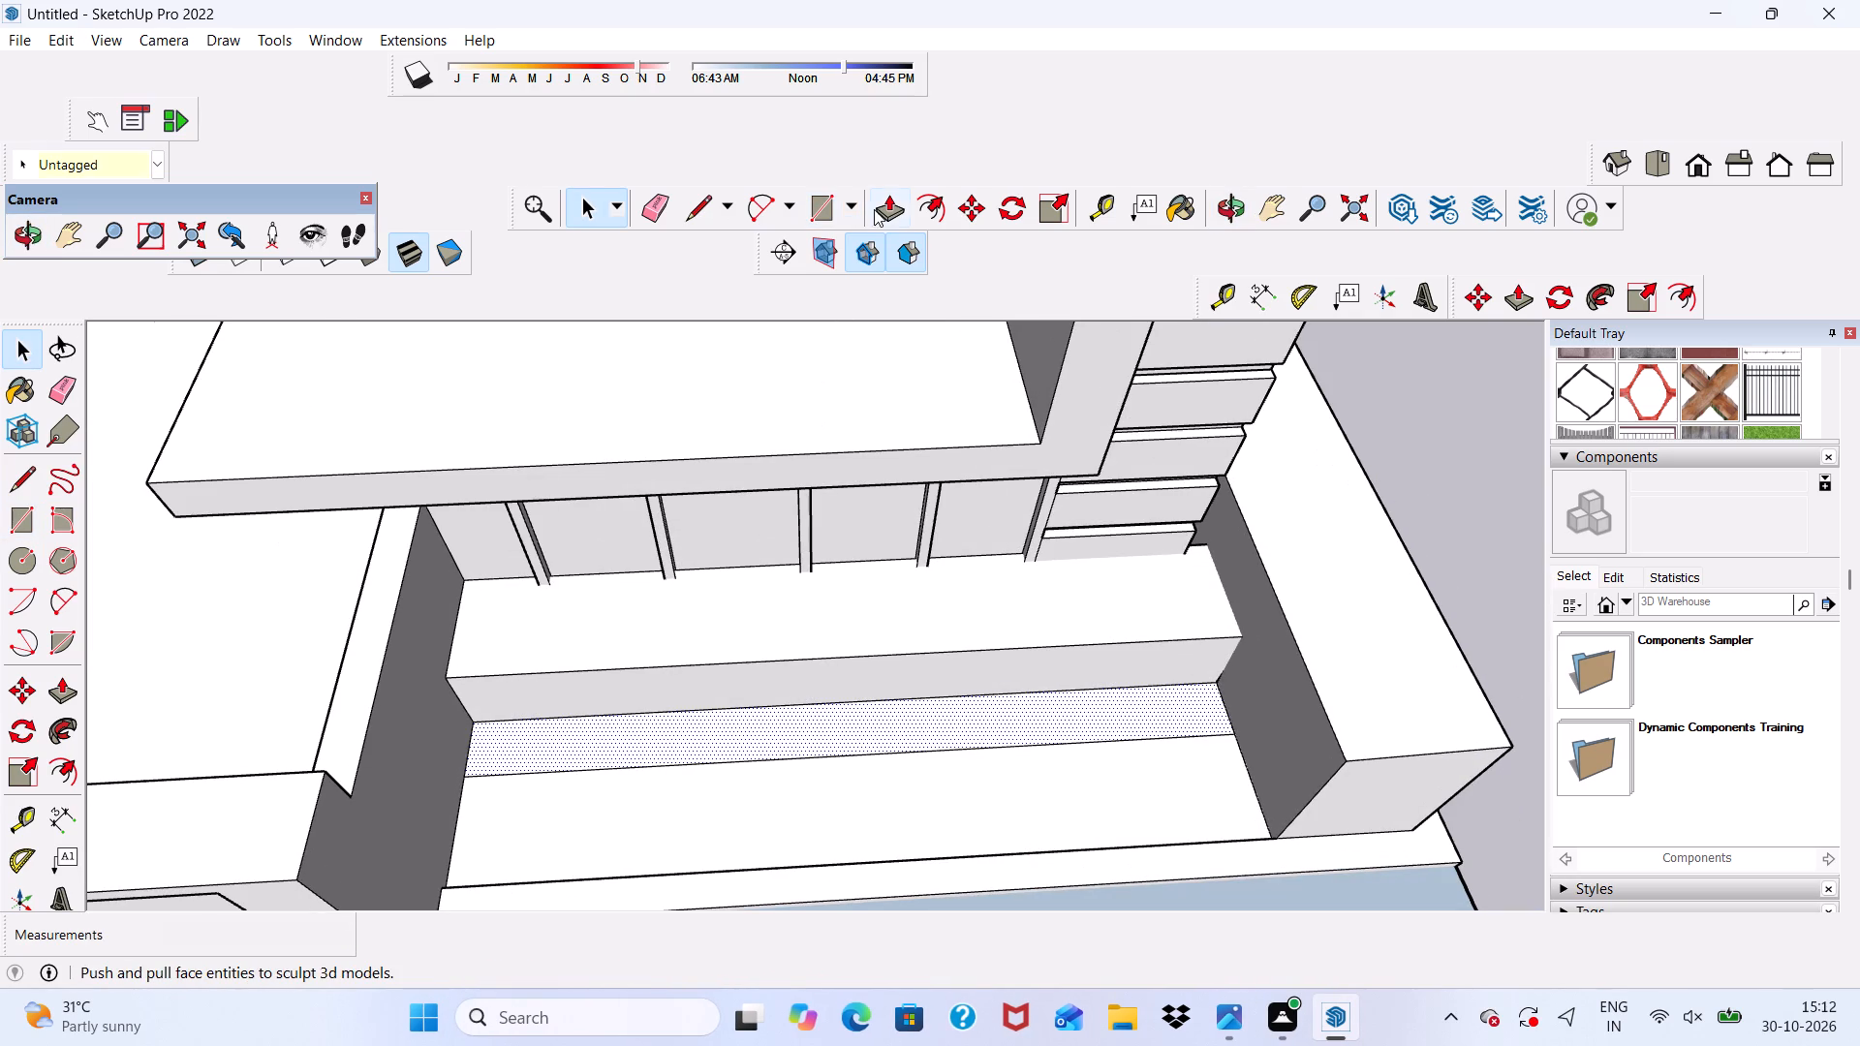
click(884, 198)
click(725, 727)
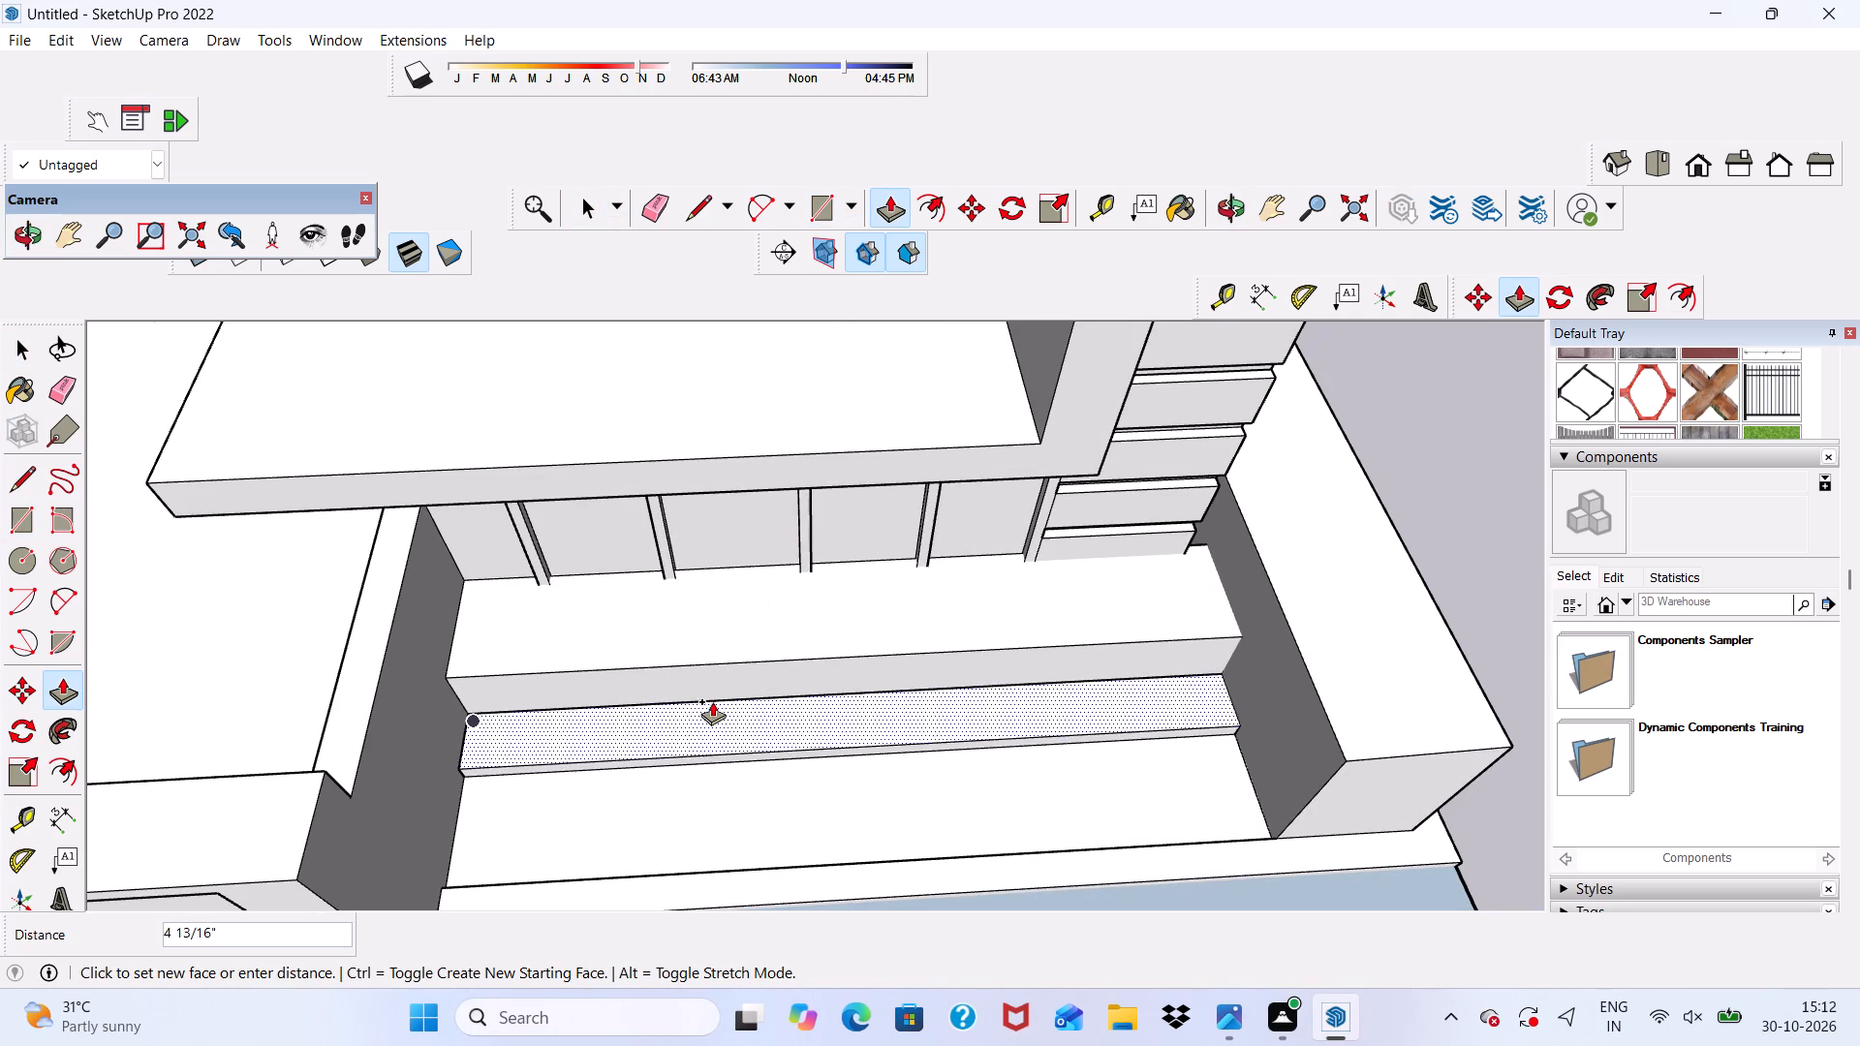
text(1')
key(Return)
key(space)
Examine the new steps, the dark strip in front of them and the boundary wall's gate opening from several sides and below.
scroll(712, 702, down, 5)
middle_drag(838, 779, 676, 505)
scroll(666, 577, down, 5)
middle_drag(741, 719, 920, 729)
scroll(908, 732, up, 9)
click(907, 733)
scroll(907, 733, down, 1)
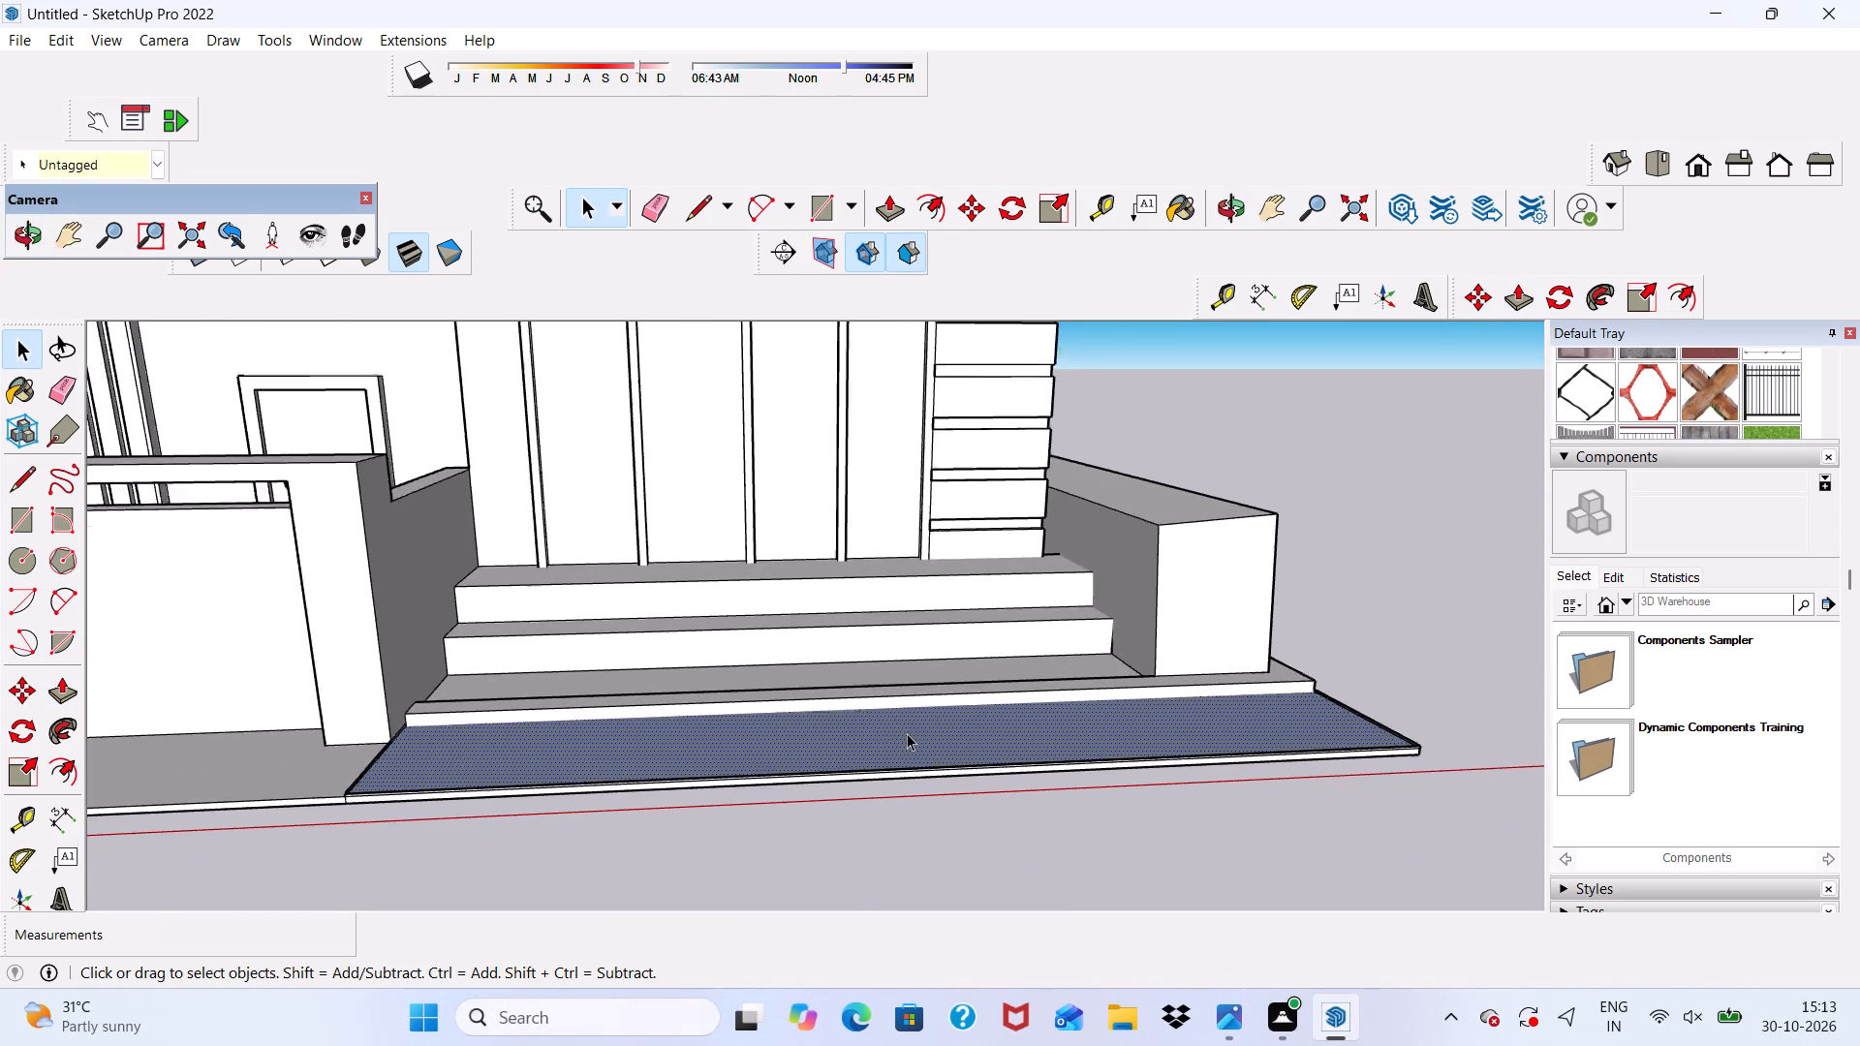
scroll(907, 733, down, 2)
middle_drag(907, 733, 906, 743)
scroll(699, 782, up, 4)
scroll(396, 815, up, 6)
middle_drag(396, 815, 741, 721)
scroll(741, 721, up, 4)
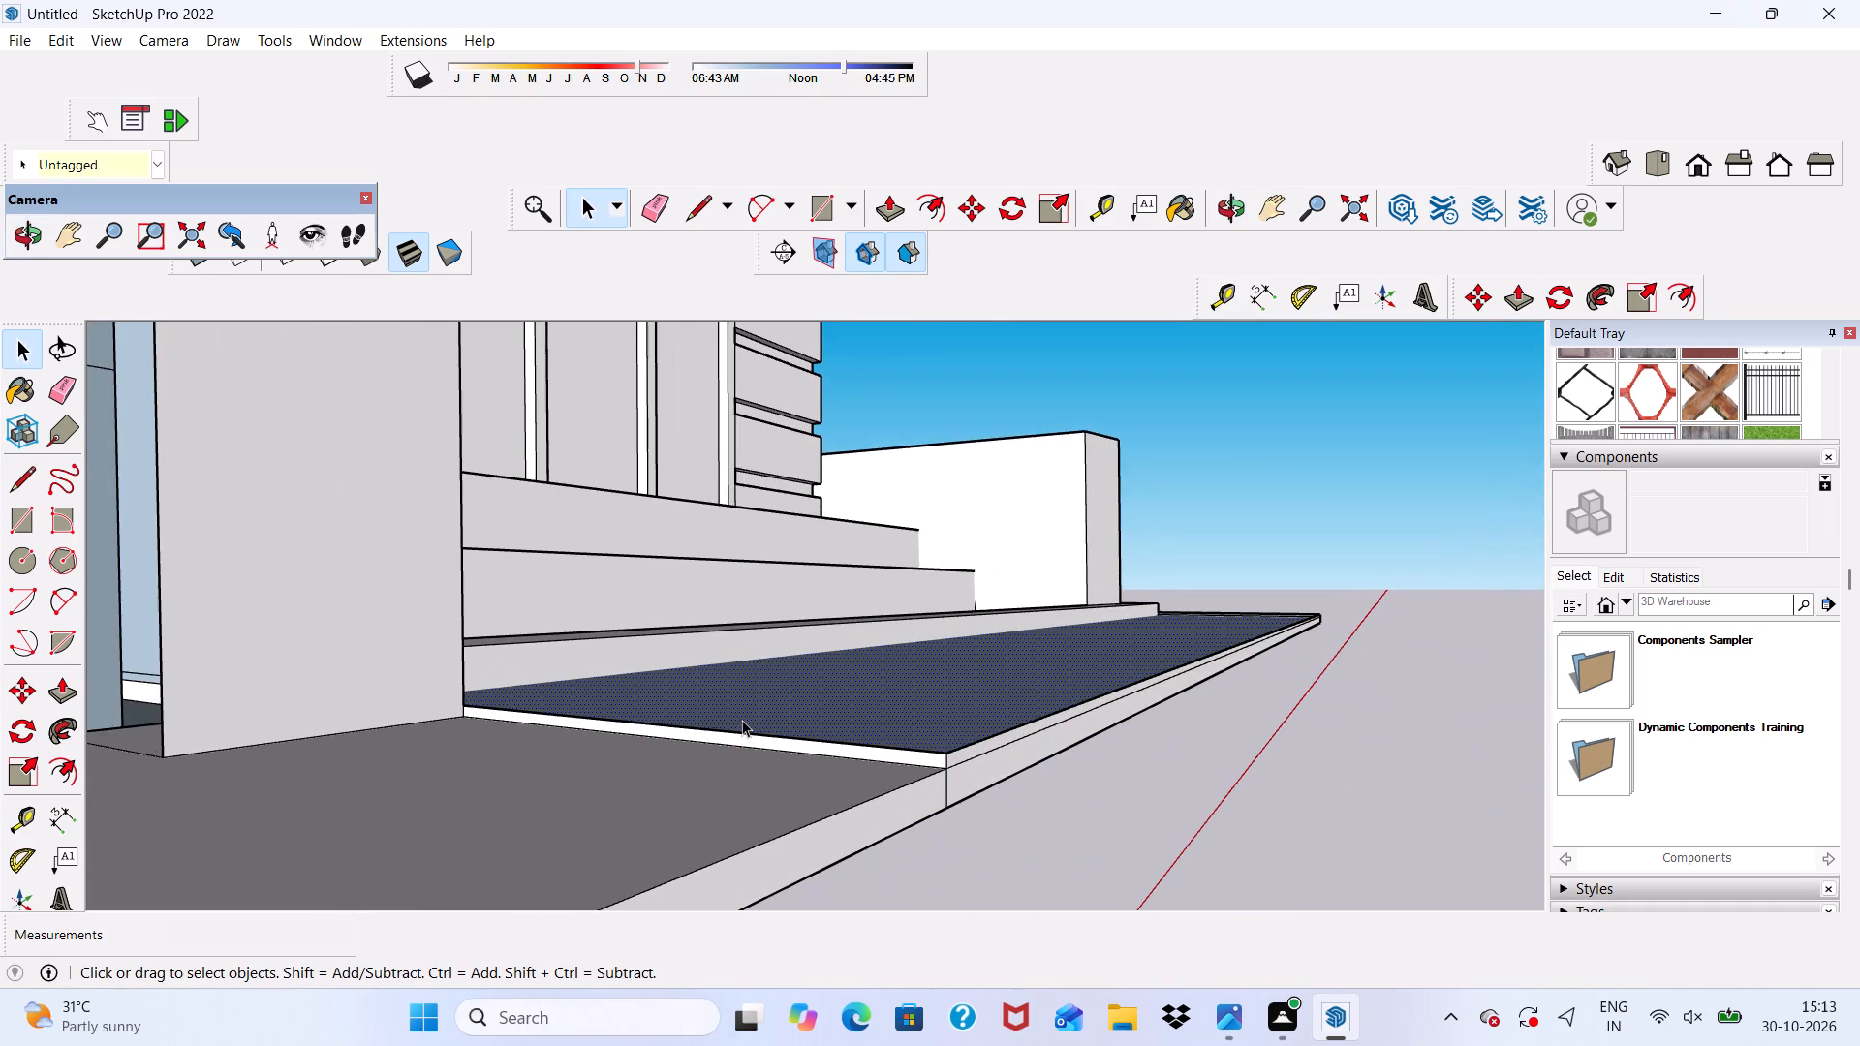
scroll(742, 720, down, 5)
scroll(657, 718, down, 16)
scroll(466, 580, up, 2)
scroll(467, 570, down, 3)
middle_drag(467, 570, 473, 744)
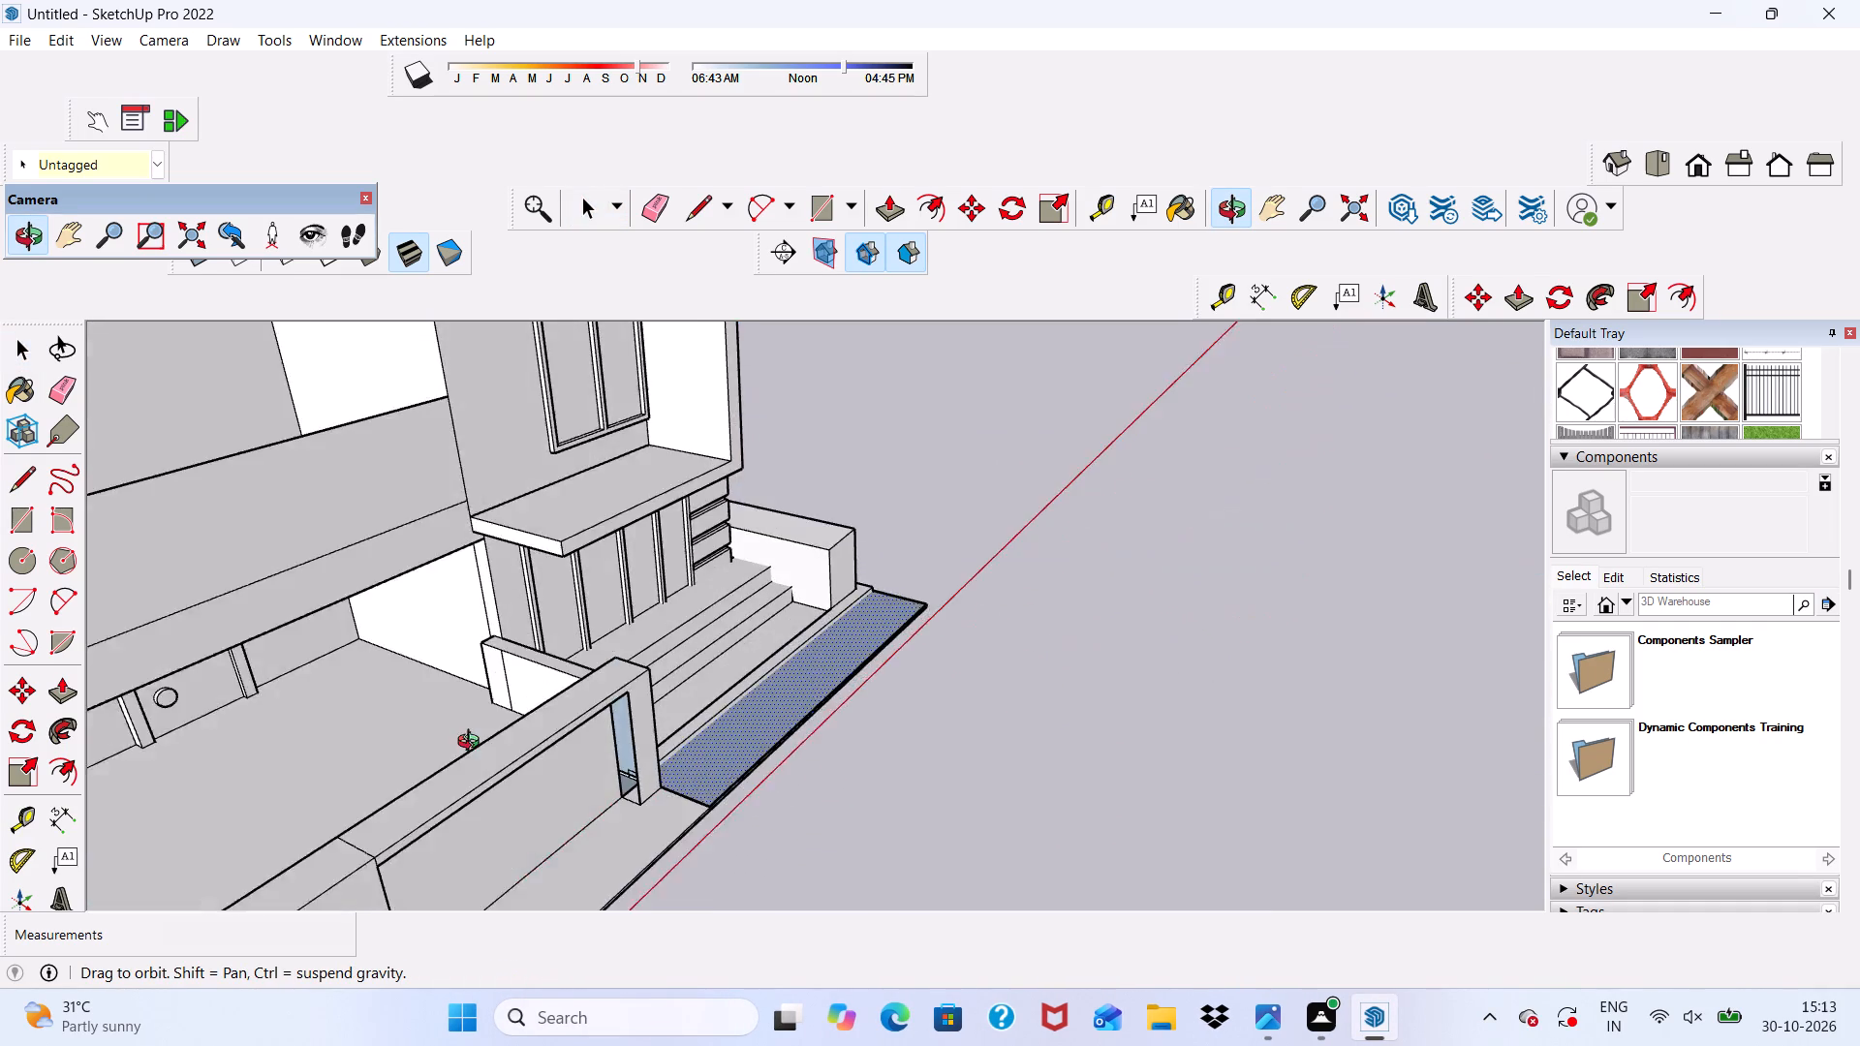
middle_drag(473, 744, 415, 462)
scroll(415, 462, up, 4)
scroll(415, 462, down, 1)
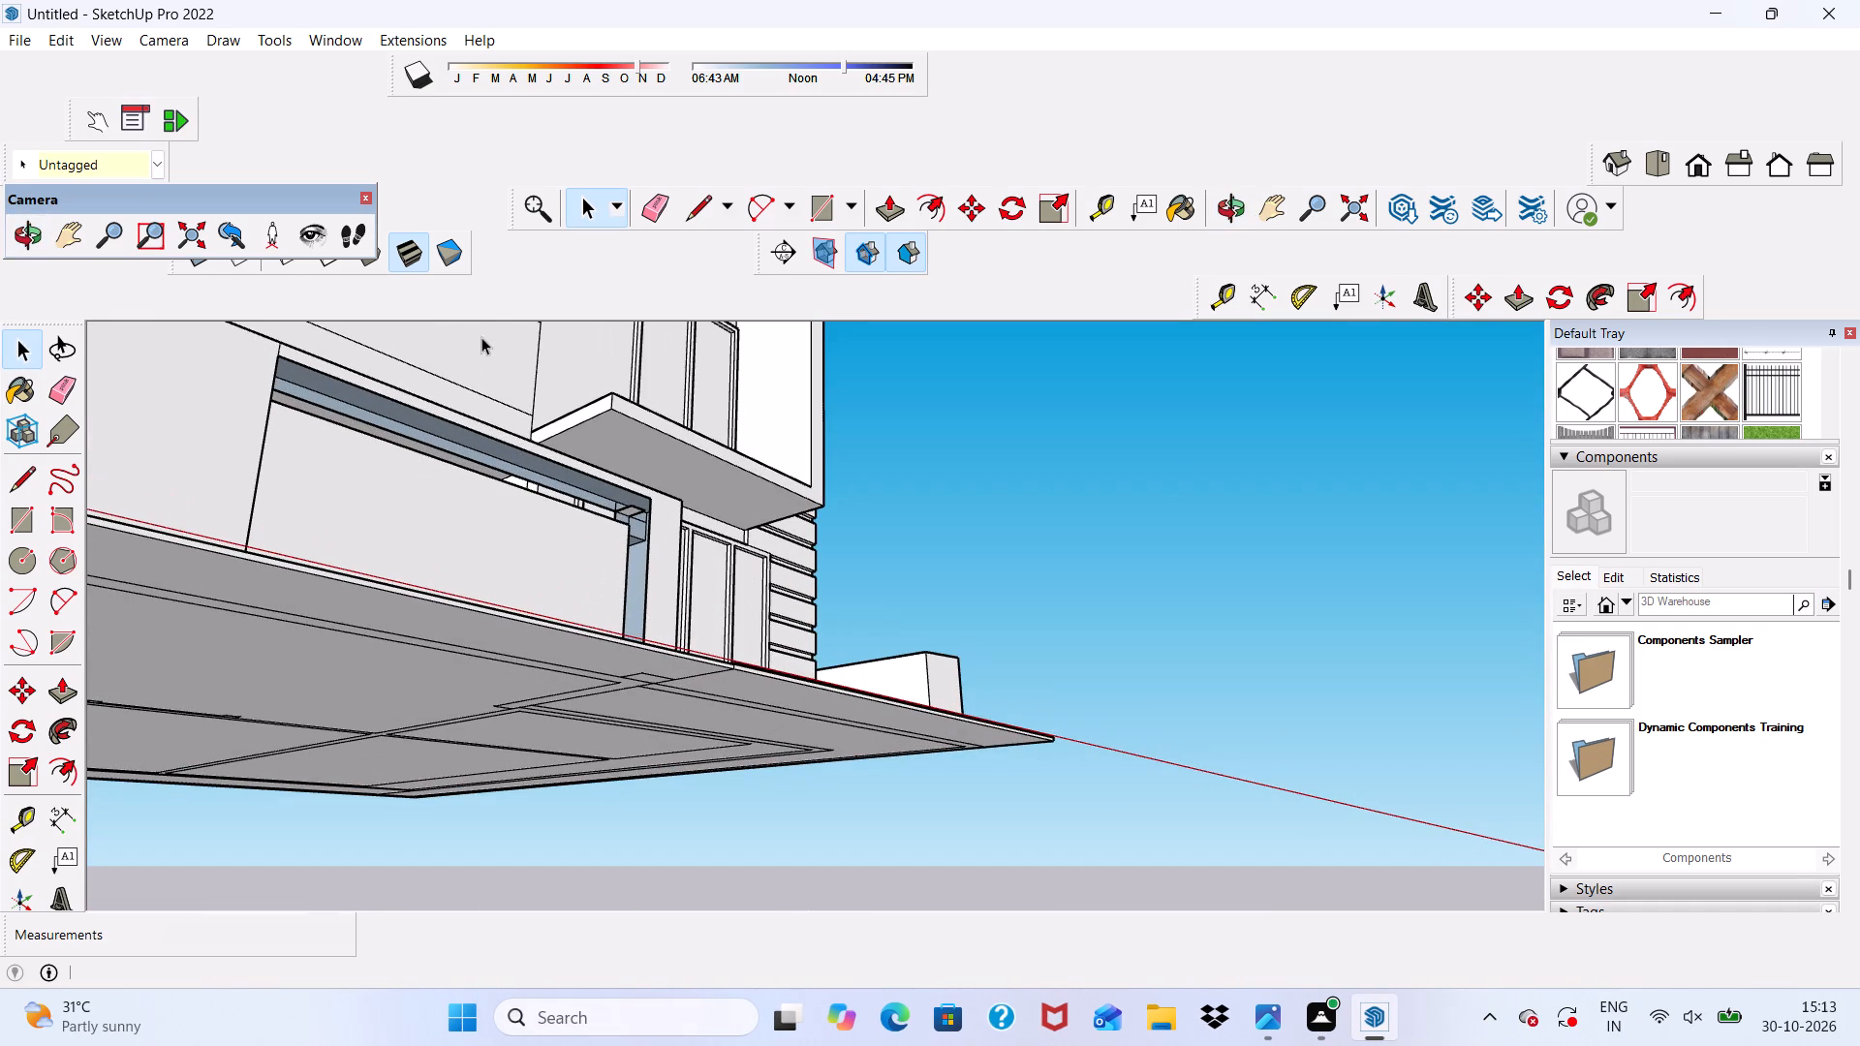
Push/Pull the dark reversed face inside the front boundary wall's overhead beam down by about 4 3/16".
click(897, 207)
ctrl+scroll(603, 494, up, 8)
scroll(593, 471, down, 1)
scroll(593, 470, up, 3)
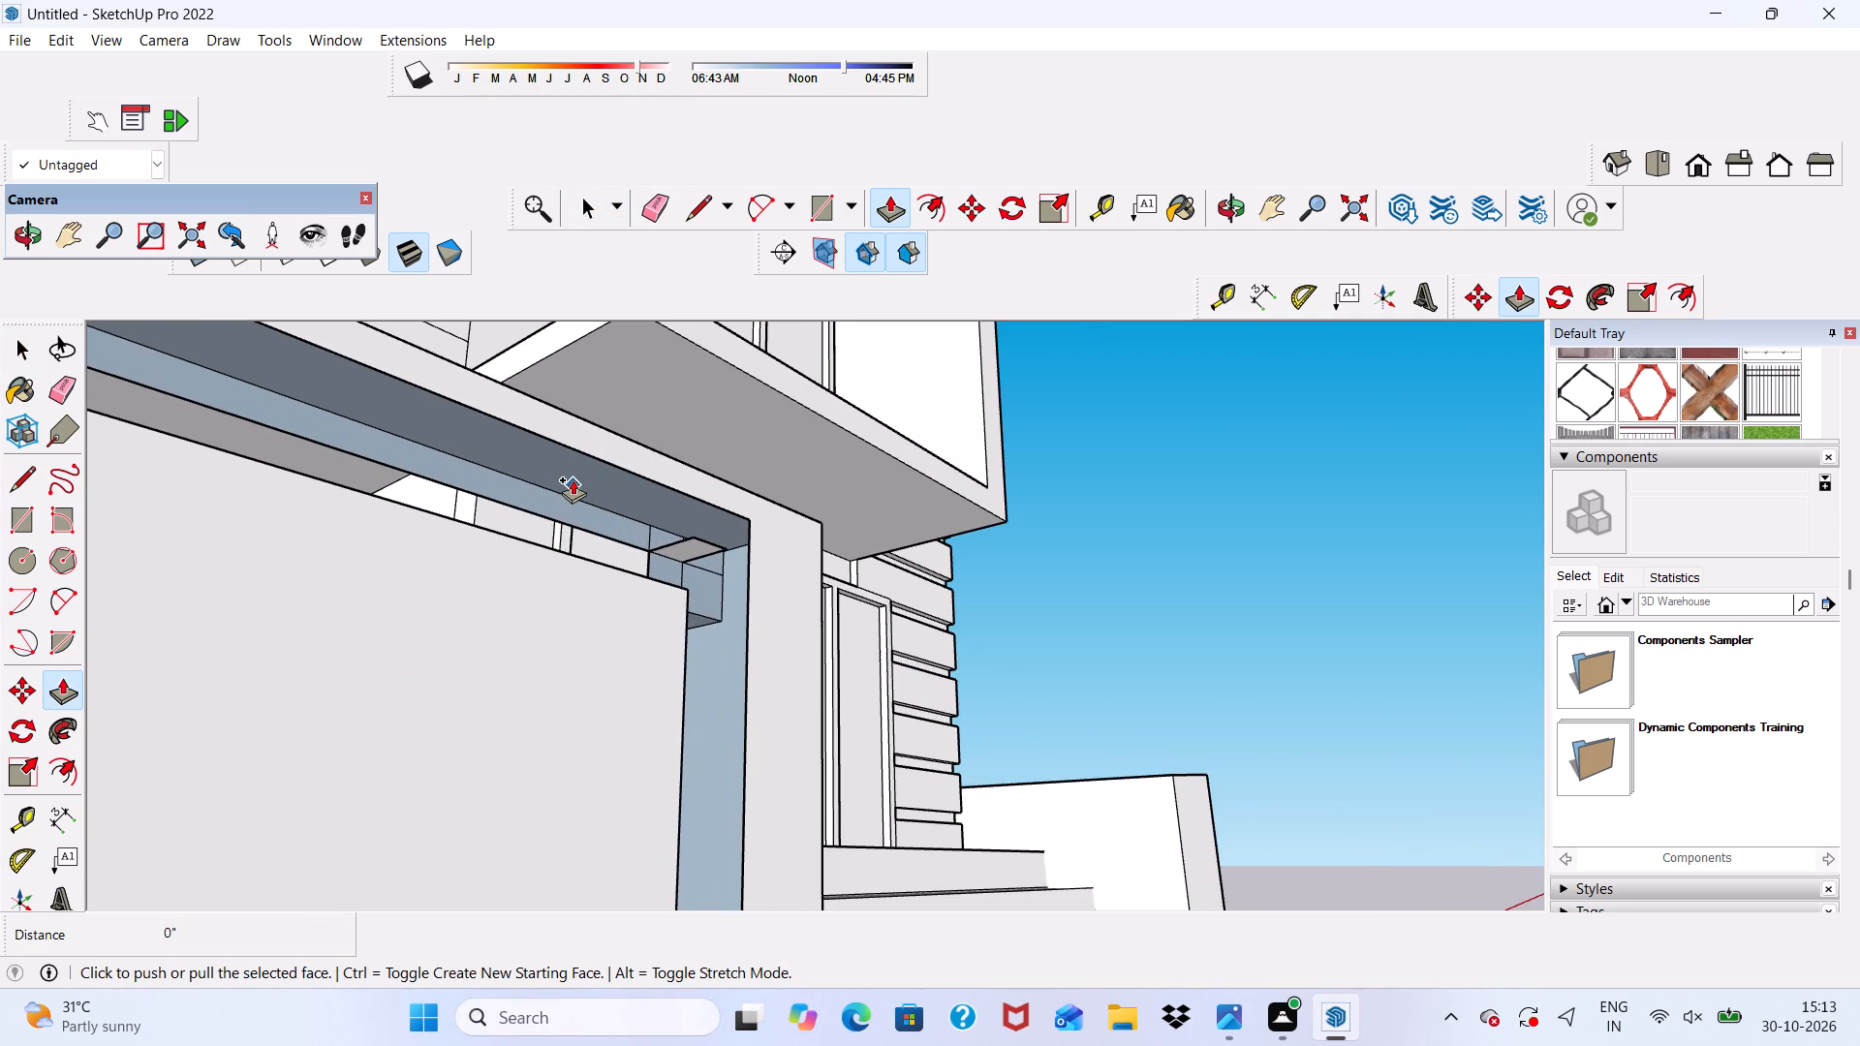
click(573, 477)
key(space)
scroll(590, 489, up, 4)
click(590, 489)
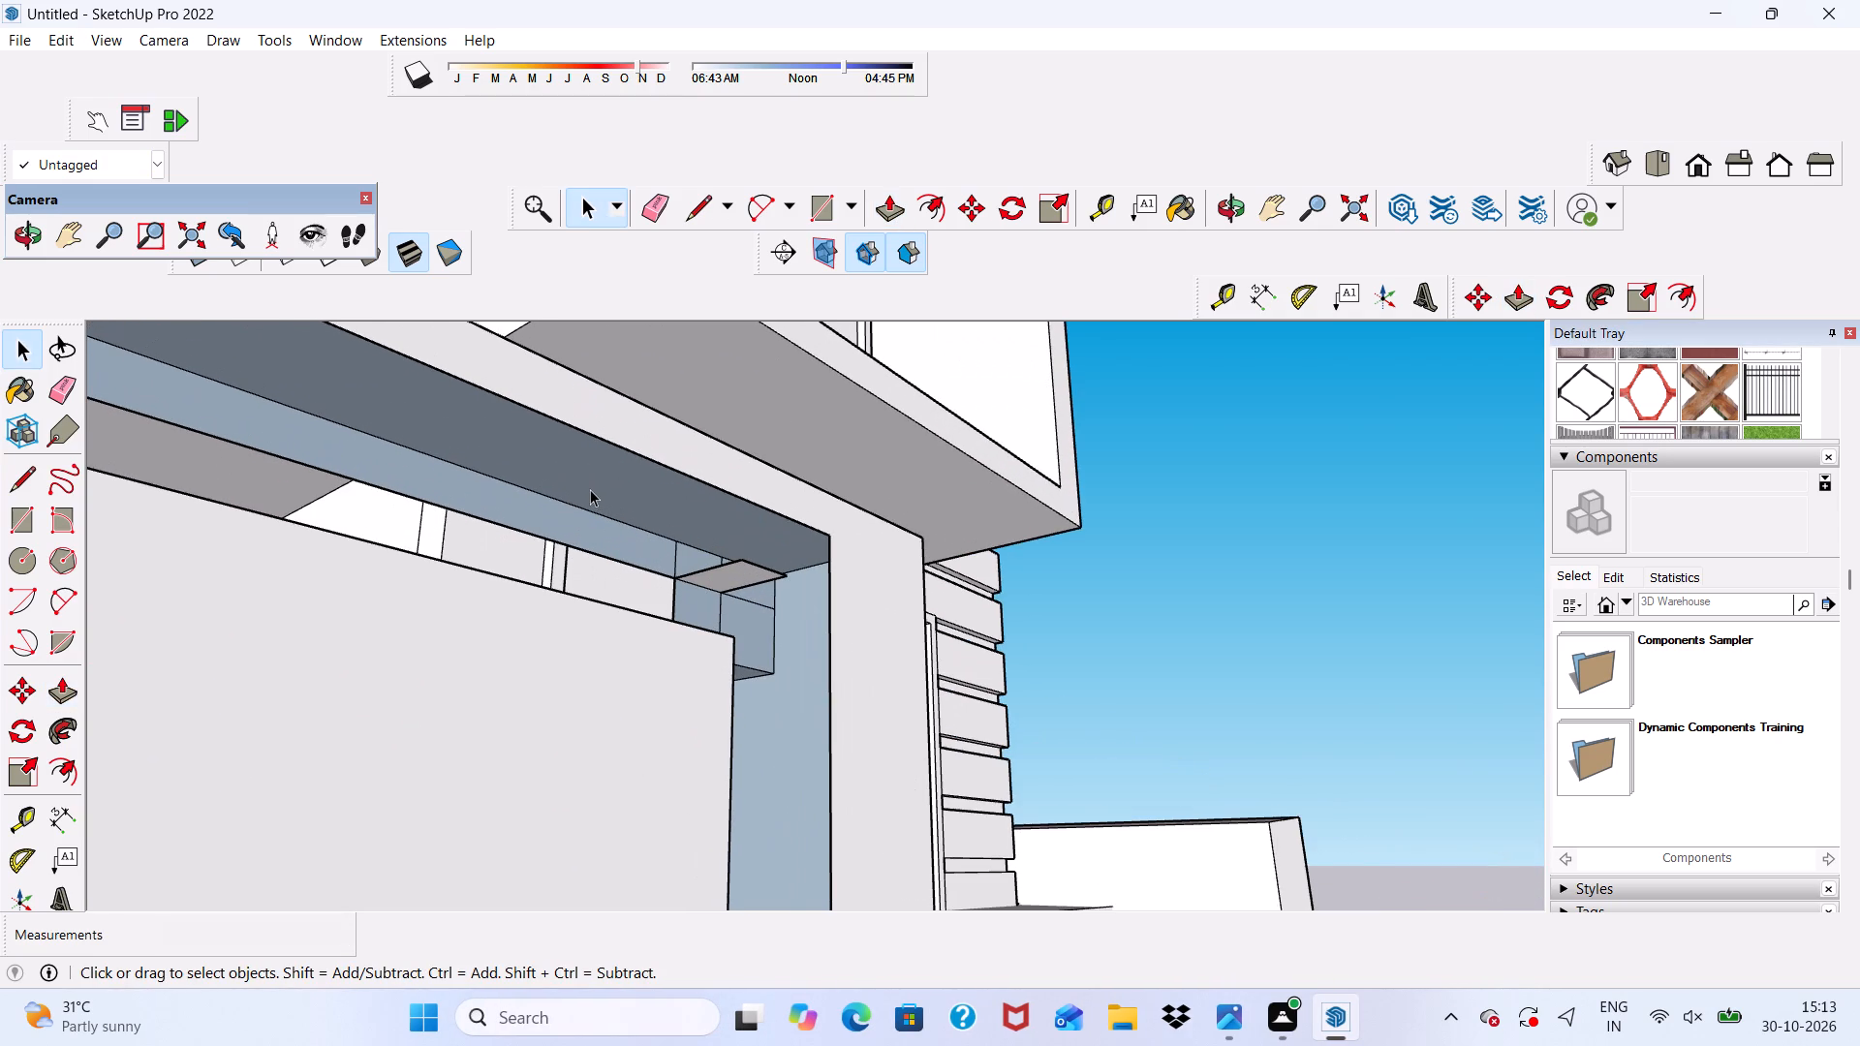
click(889, 196)
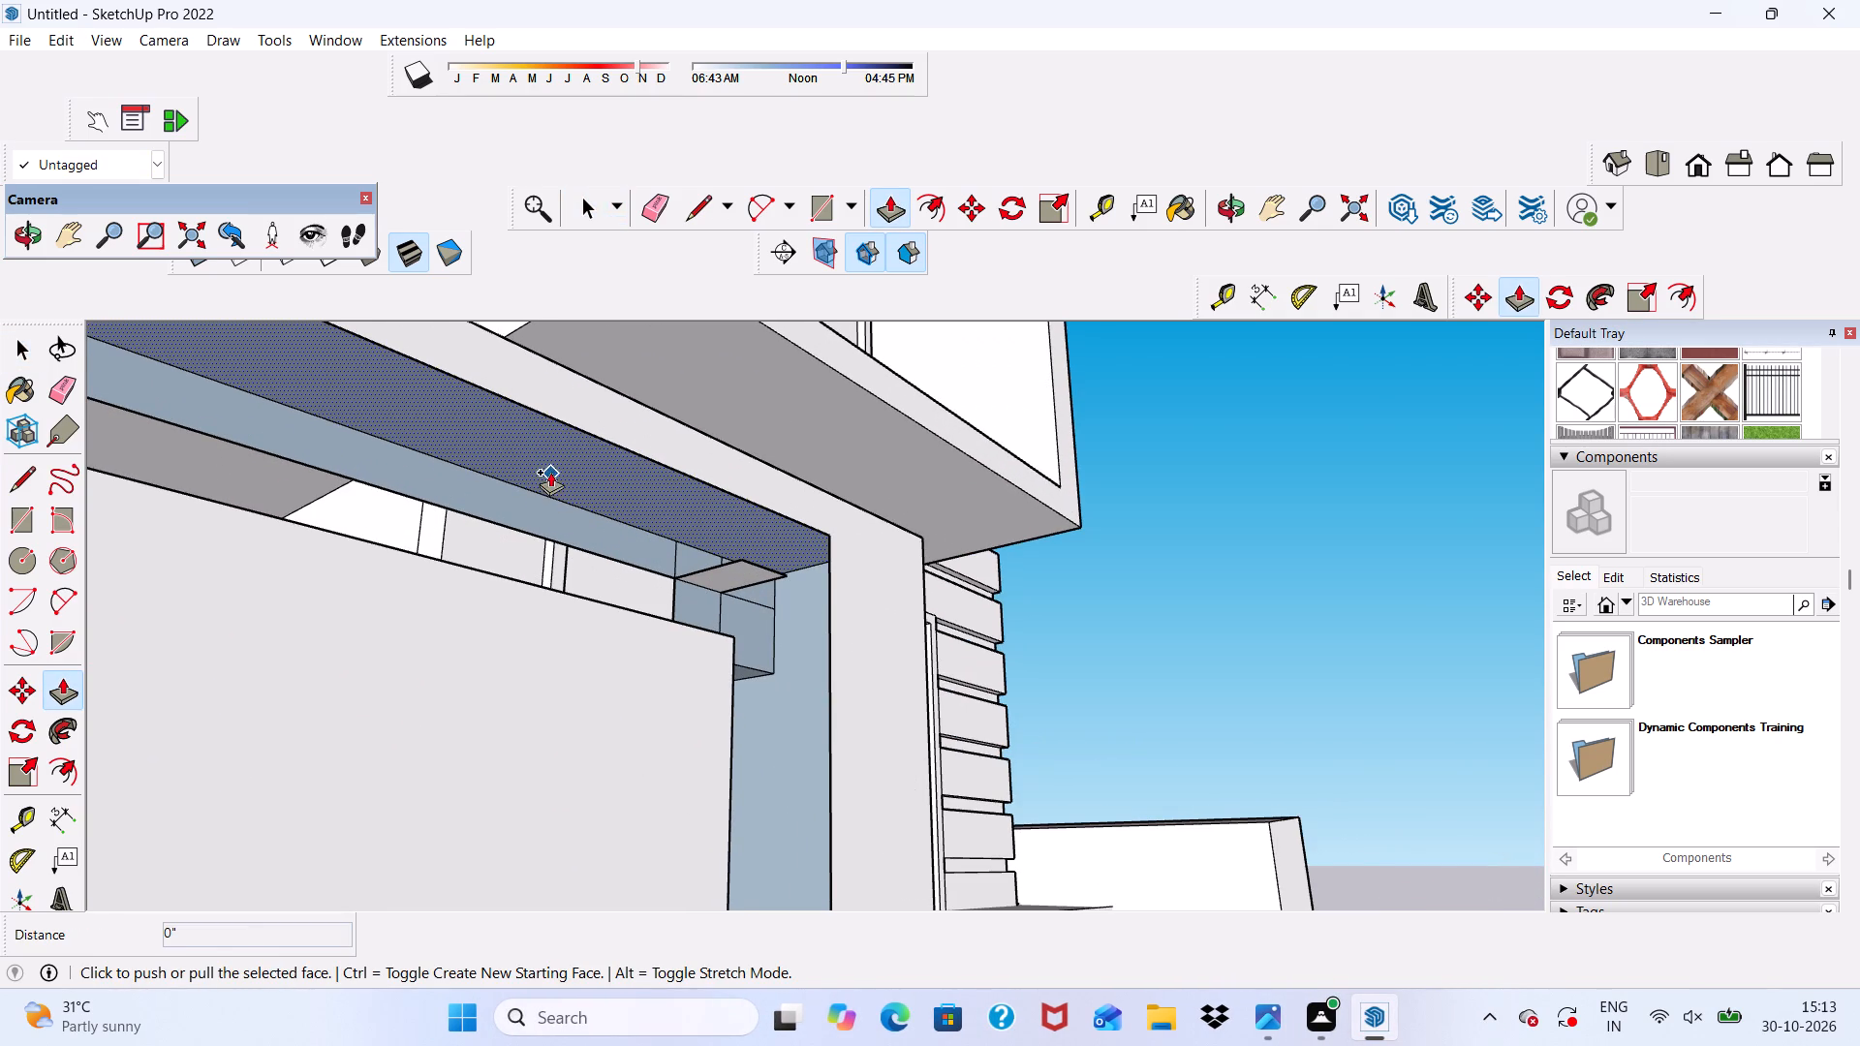
click(550, 464)
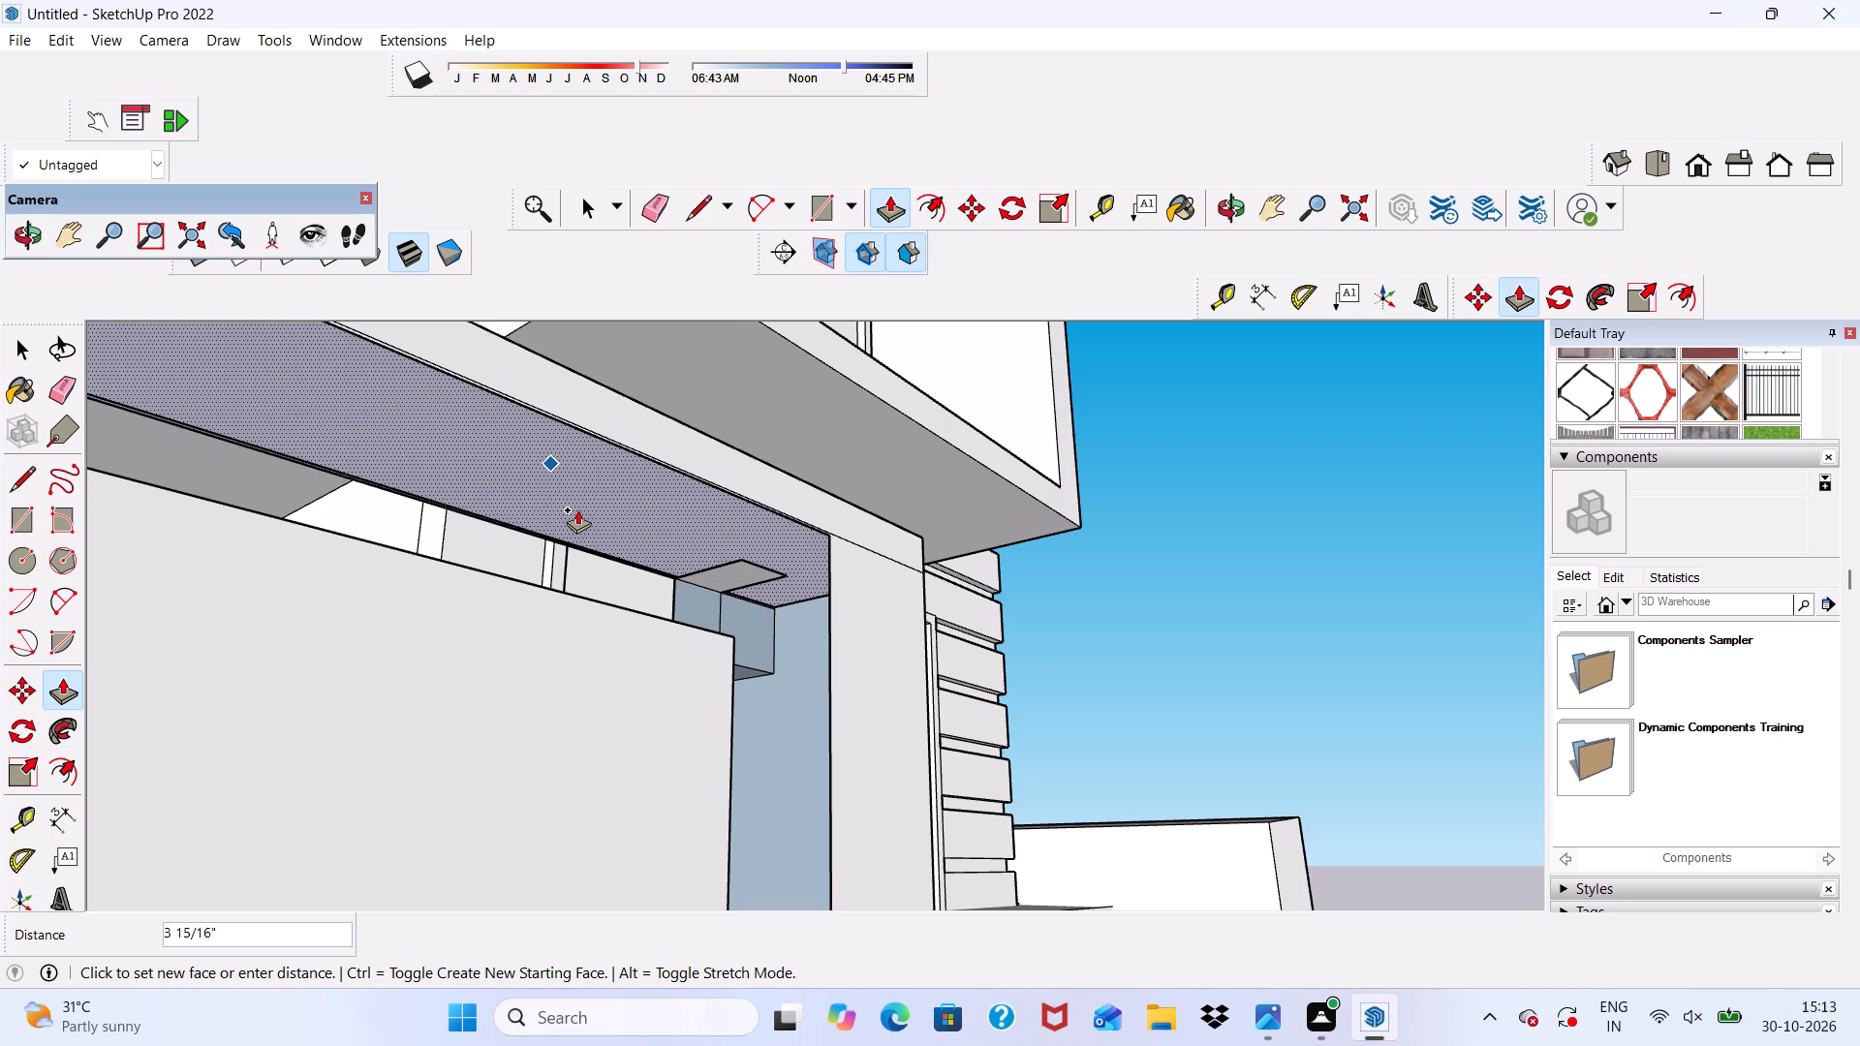
click(578, 512)
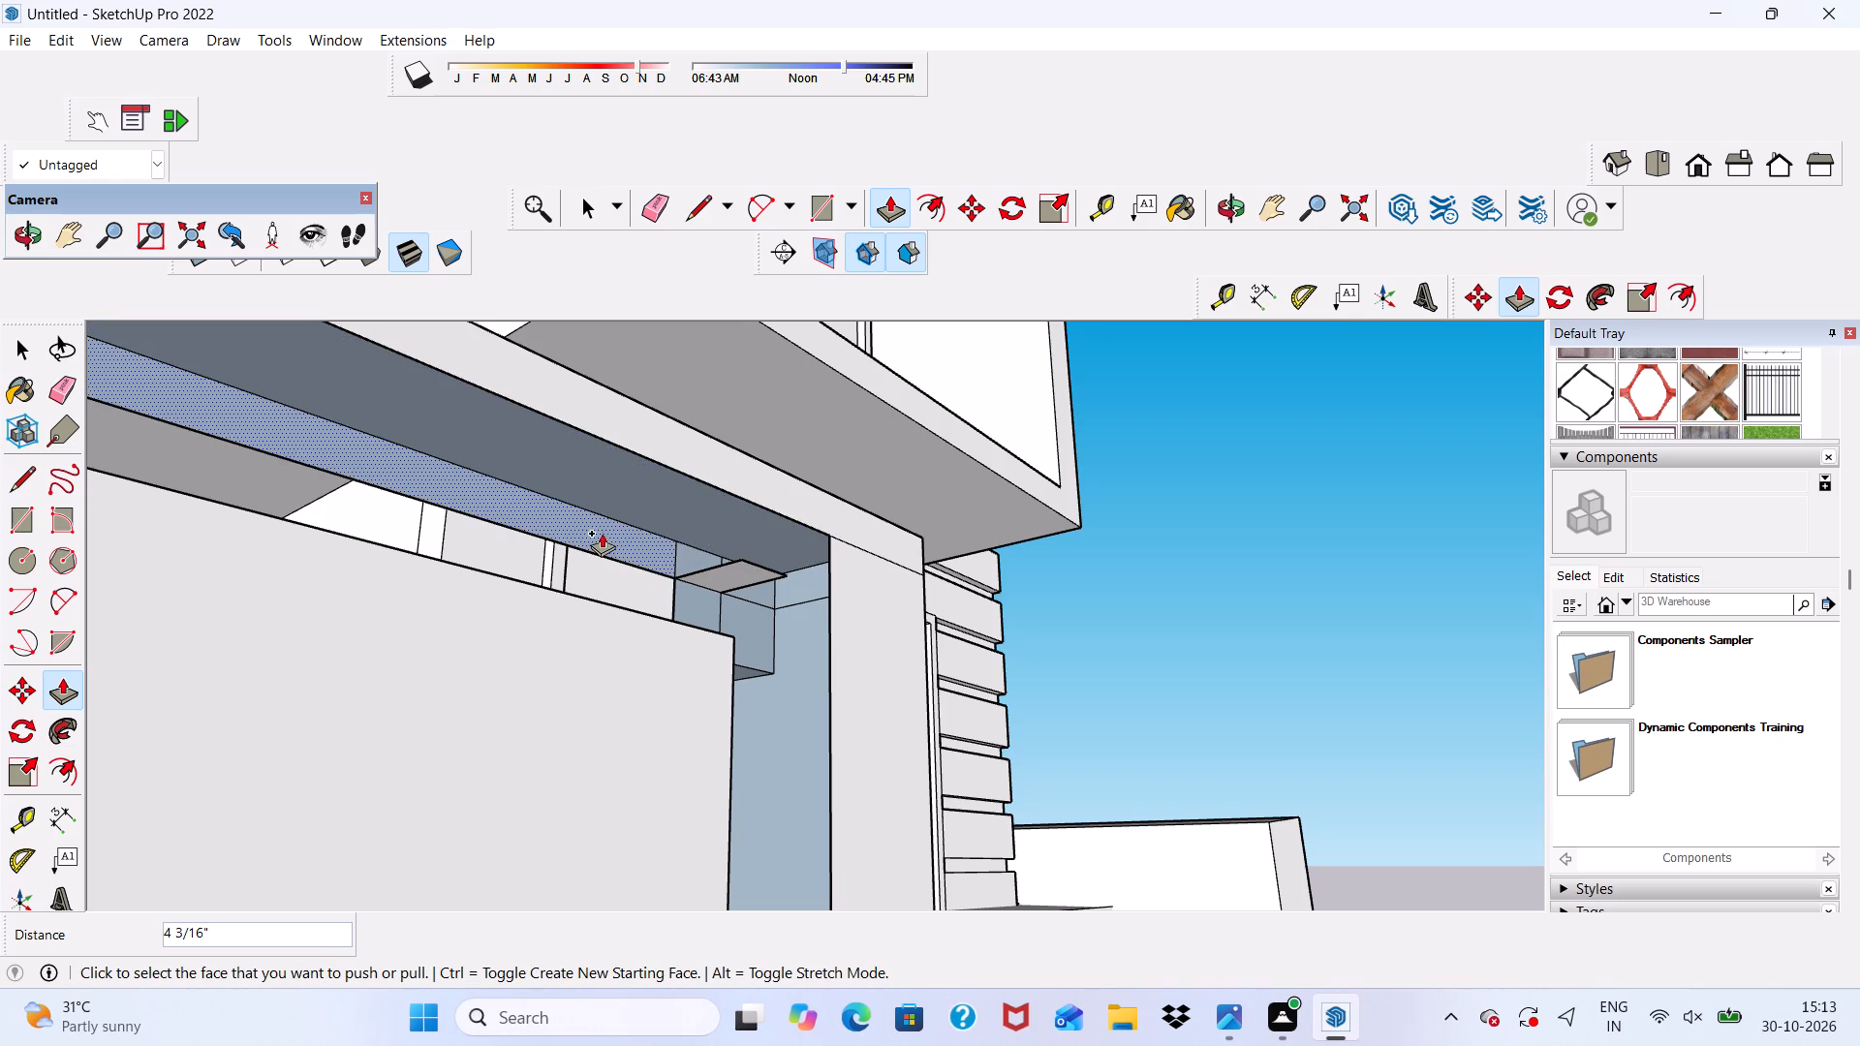
Push/Pull the beam's inner vertical face by 1' 9" and its remaining dark underside by about 4 3/16".
click(596, 531)
click(686, 423)
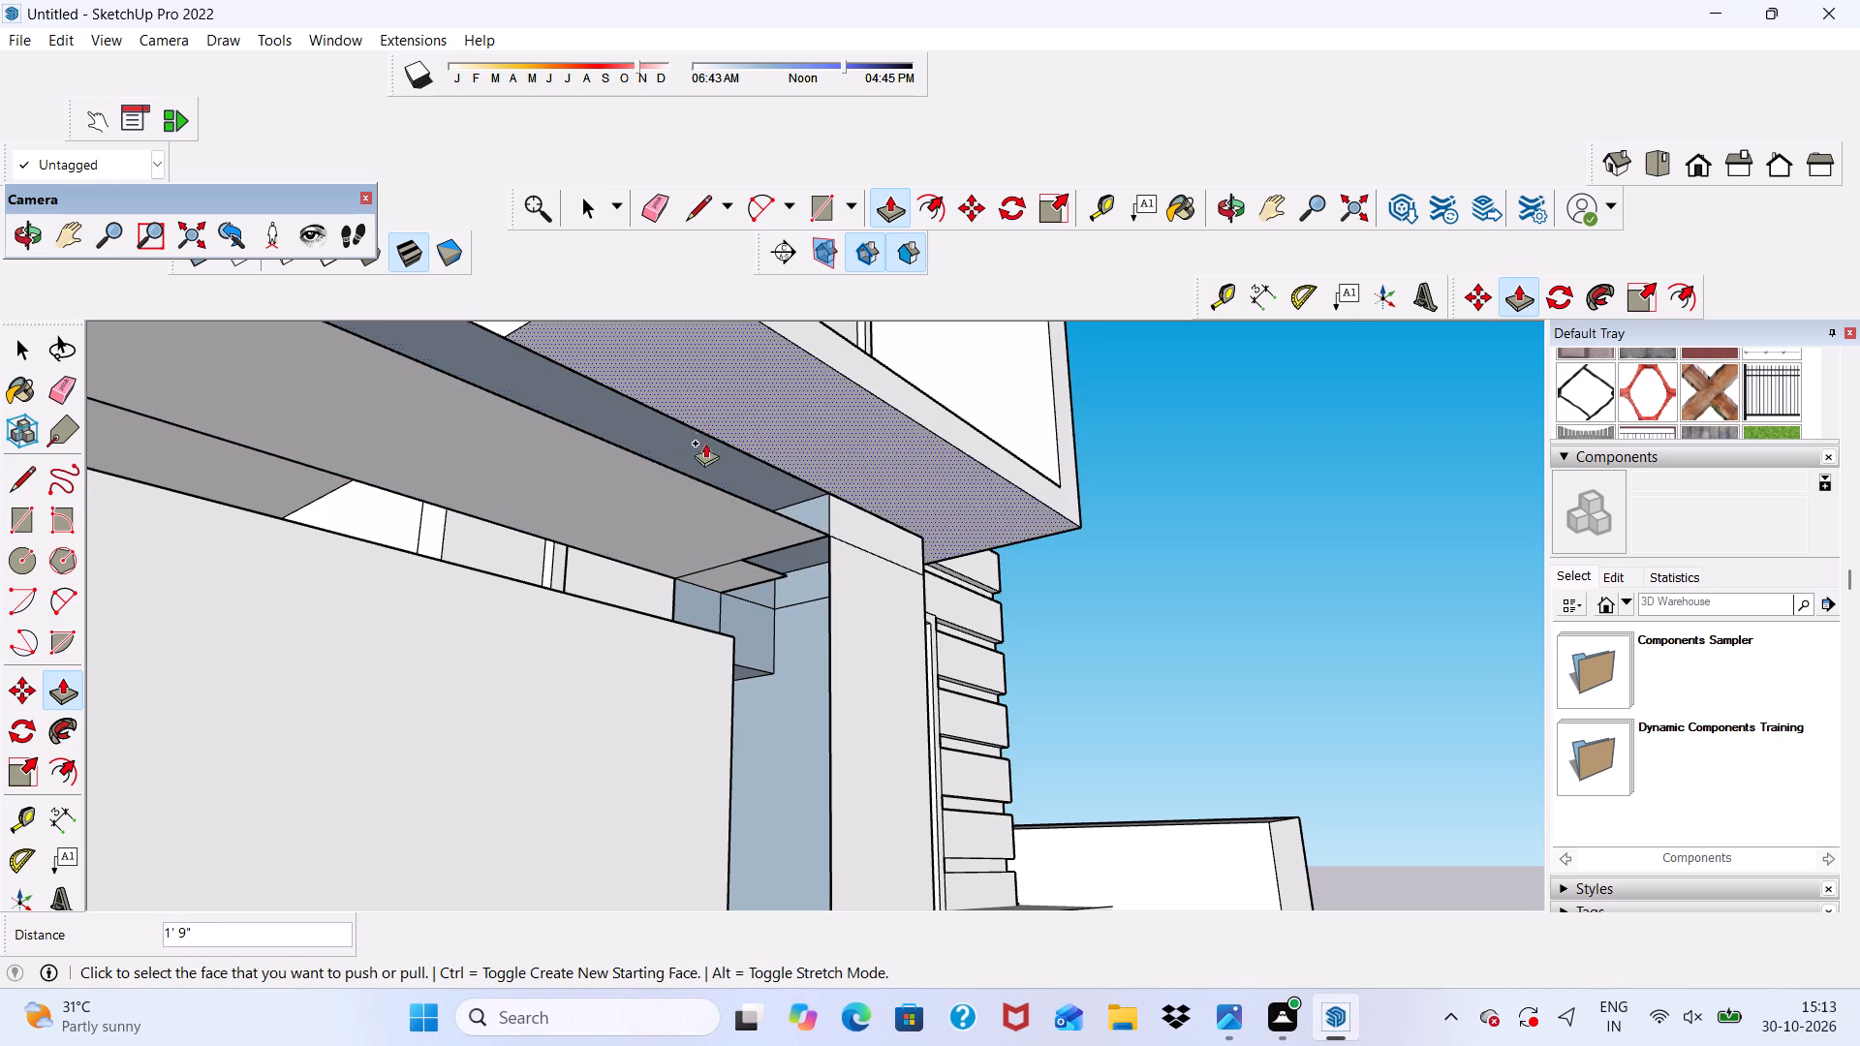
click(705, 451)
click(675, 513)
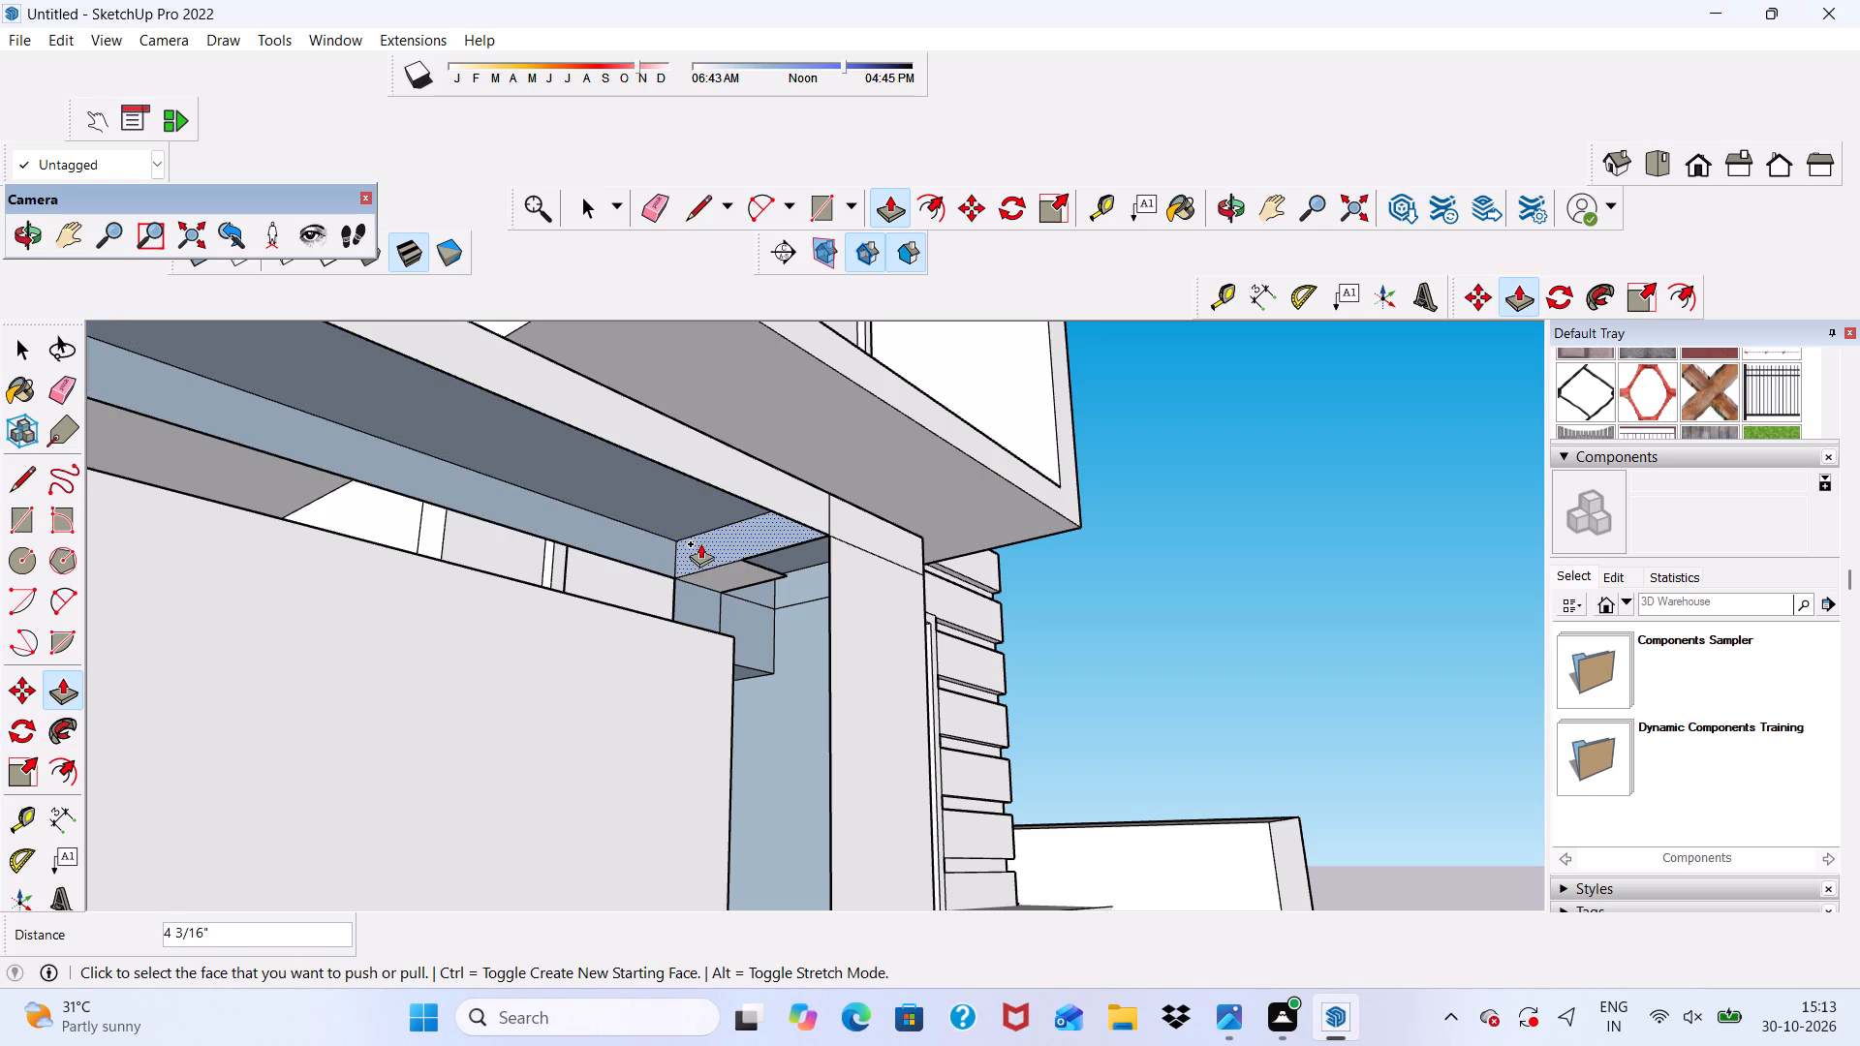
Push/Pull the small end face inside the overhead beam along its length, about 11' 1 11/16", to the opposite post.
click(701, 544)
scroll(522, 534, down, 16)
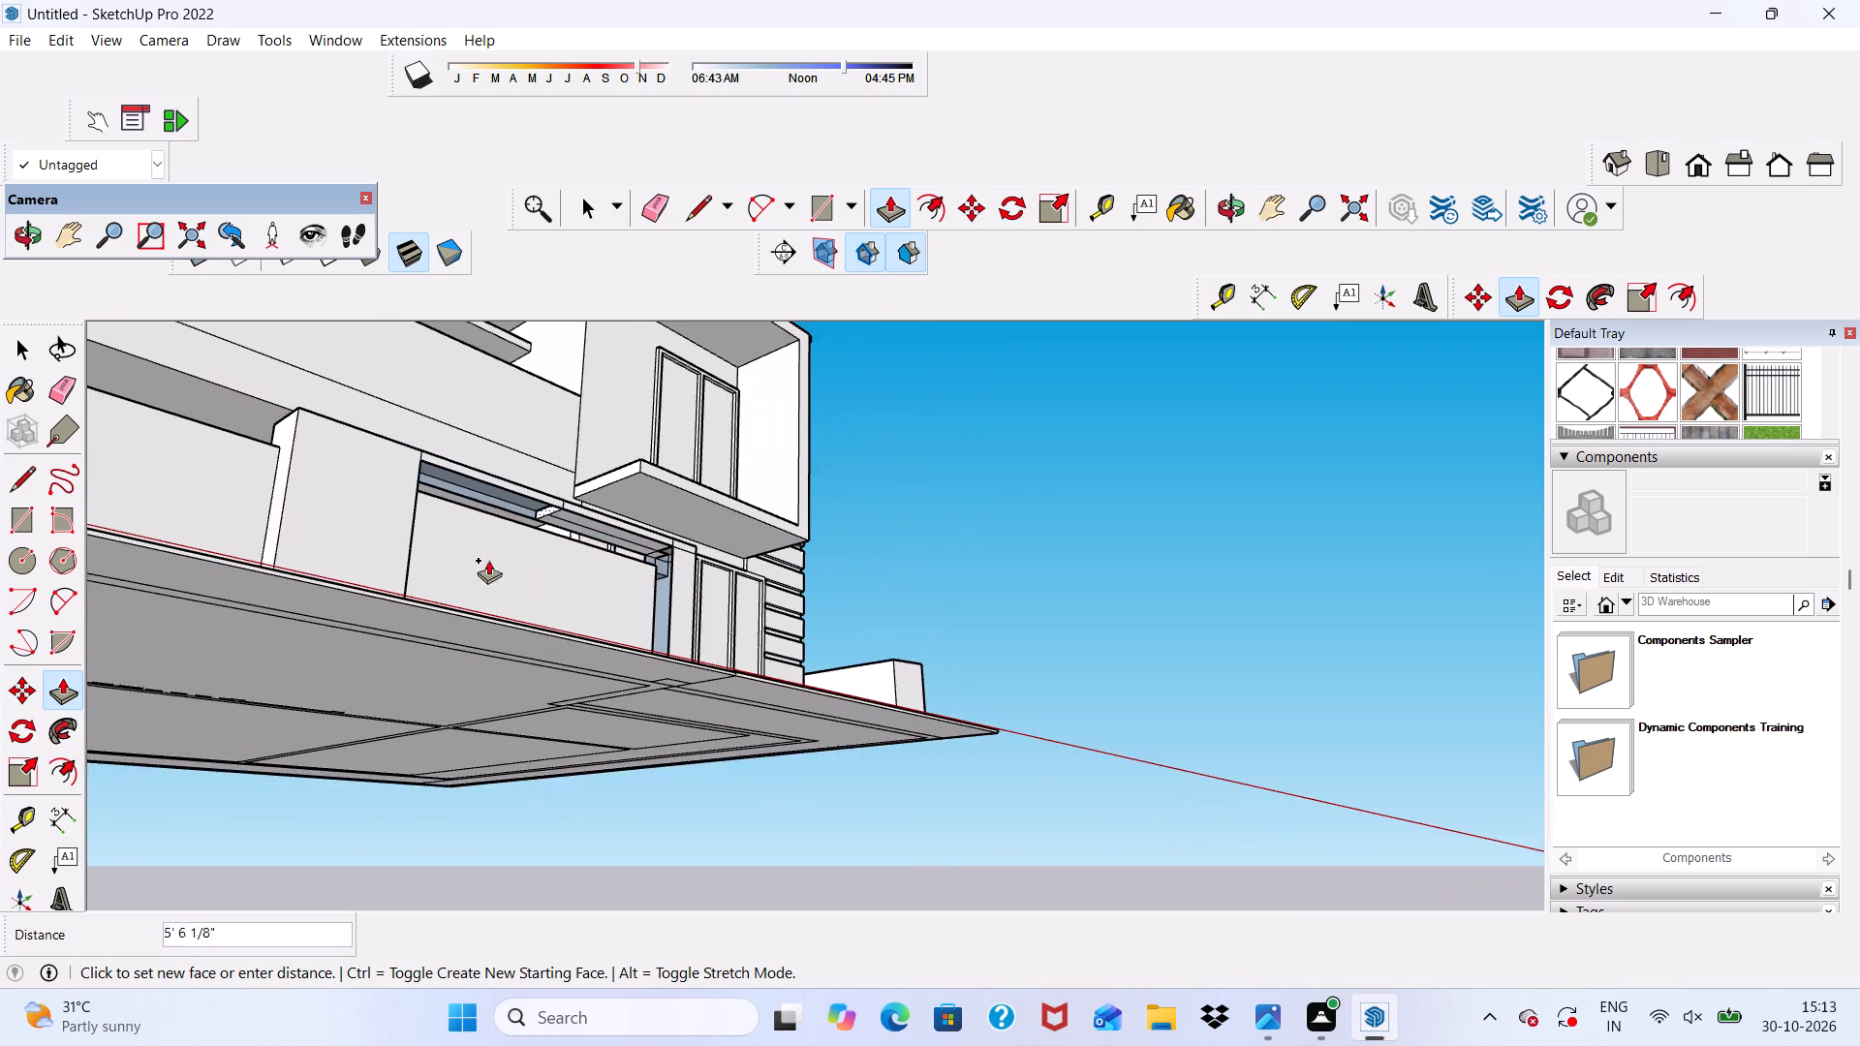
scroll(431, 513, up, 4)
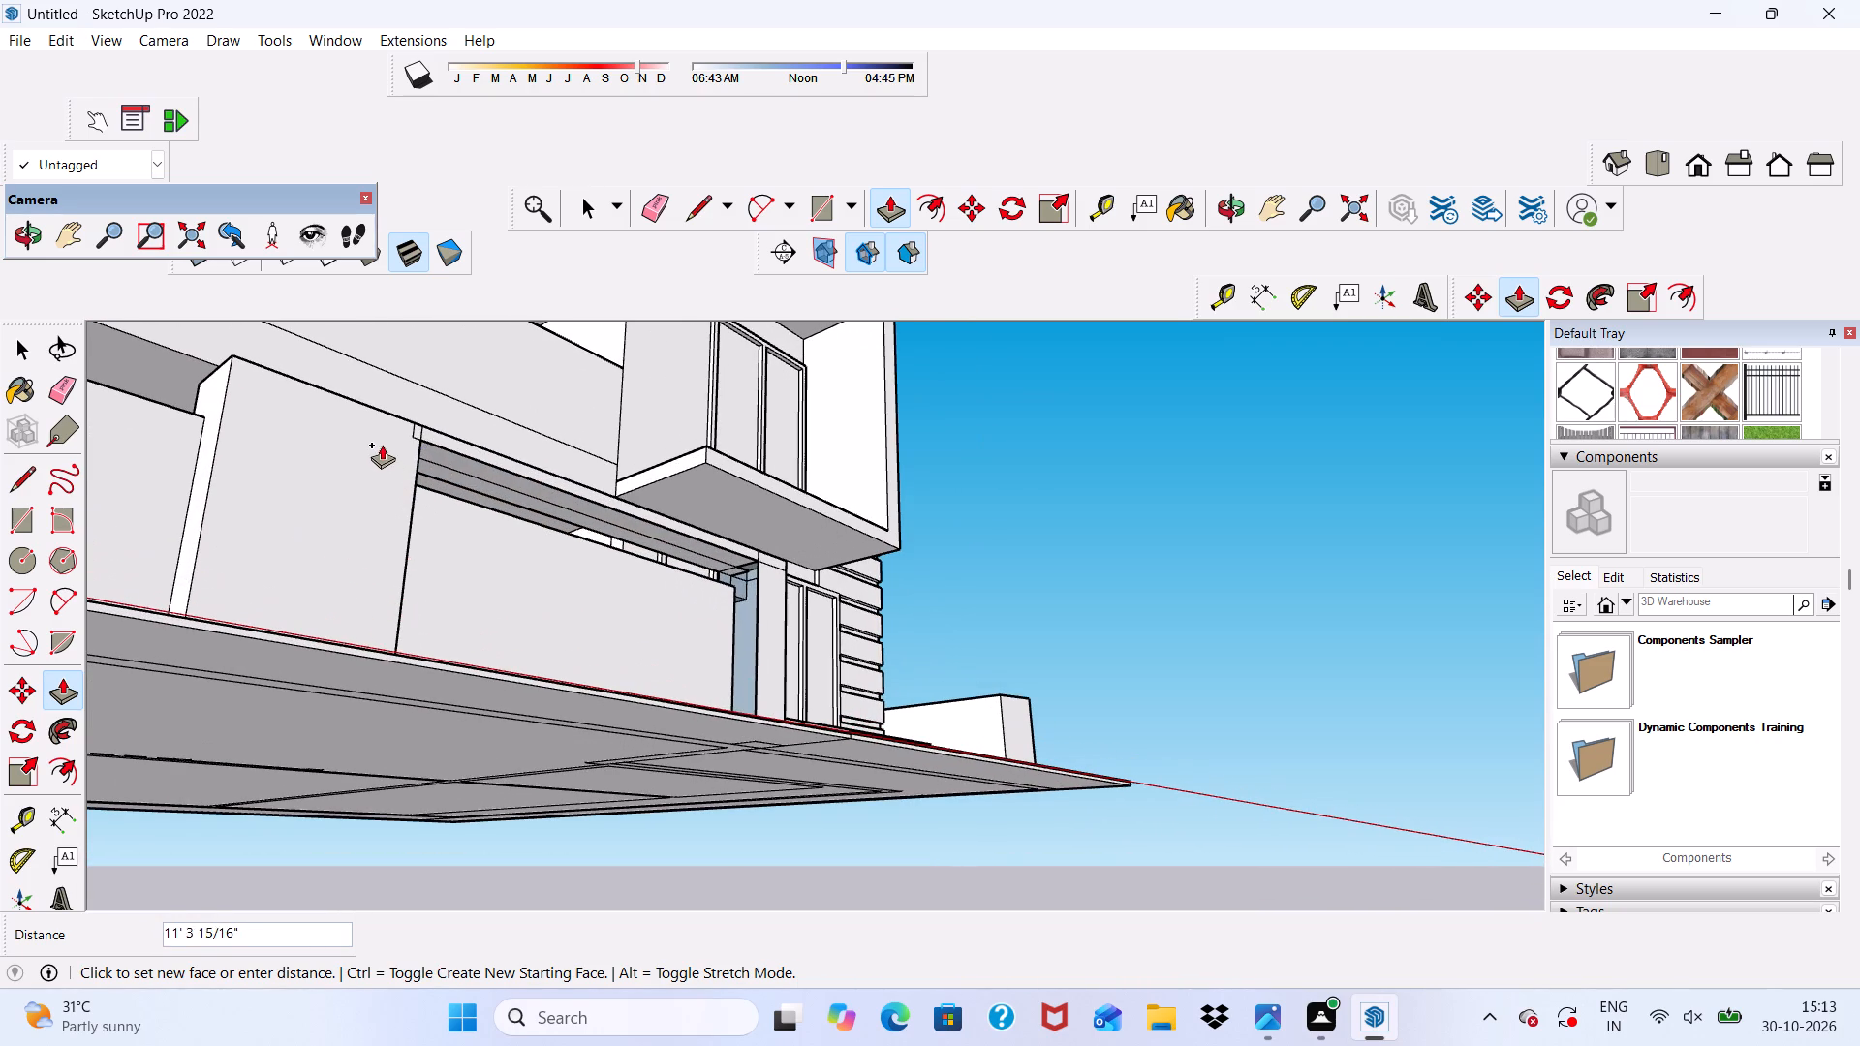
scroll(423, 434, up, 5)
scroll(423, 434, down, 2)
middle_drag(423, 434, 304, 593)
scroll(303, 672, up, 10)
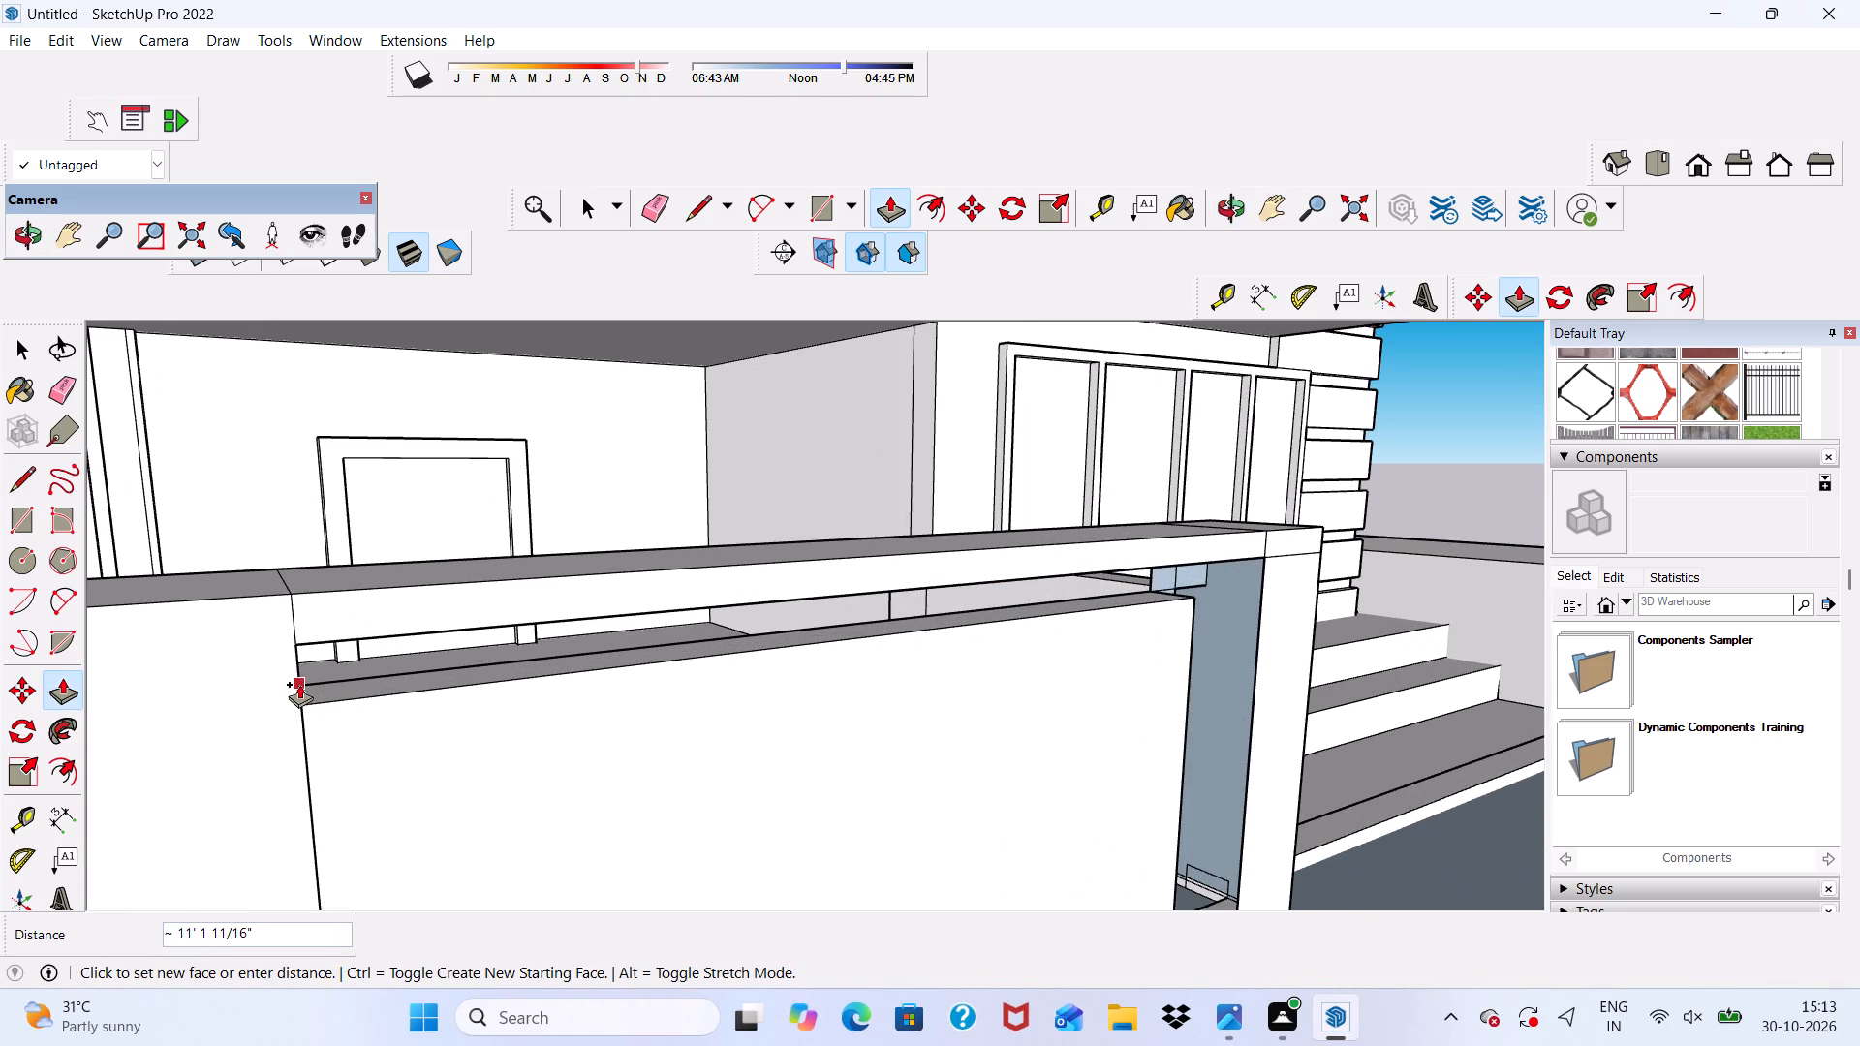
click(299, 684)
Push/Pull the face at the top of the hollow end pillar beside the steps down about 5' 10" to the floor.
scroll(315, 680, down, 1)
middle_drag(328, 681, 345, 431)
scroll(1009, 659, up, 3)
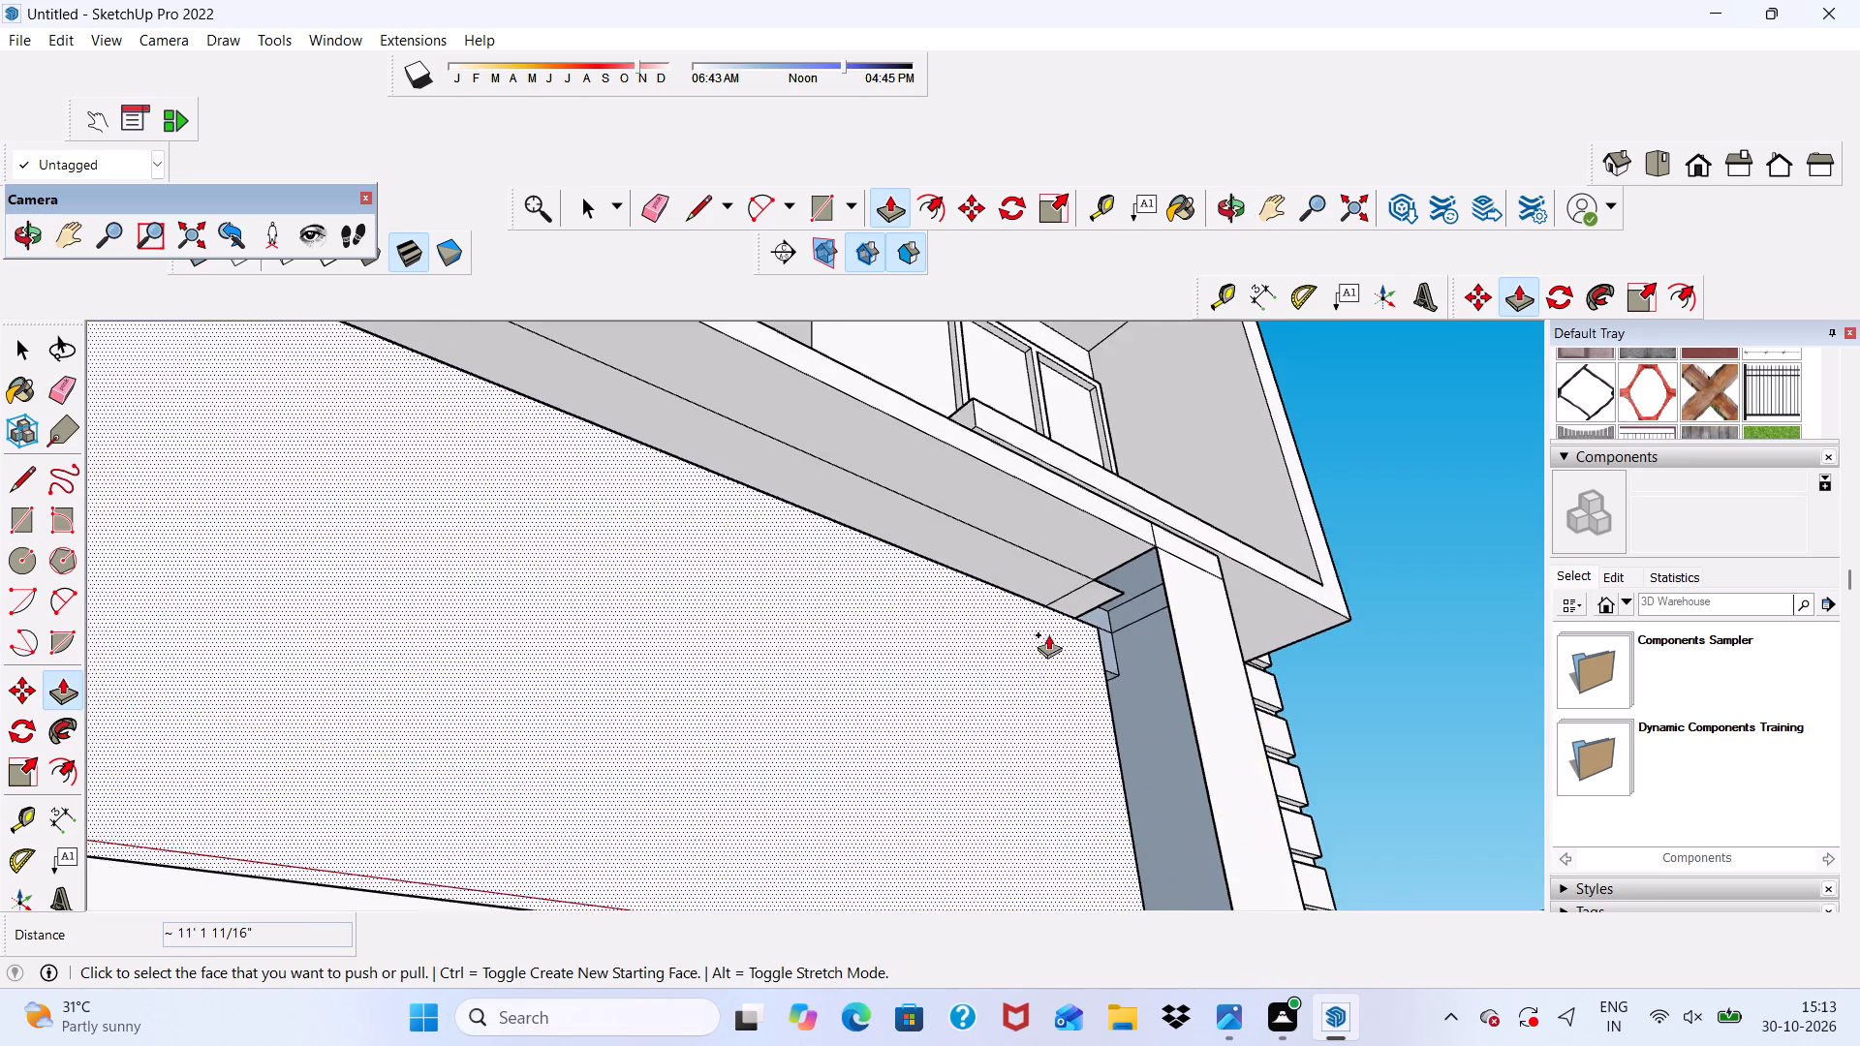
scroll(1048, 634, up, 10)
click(1149, 547)
scroll(1136, 678, down, 4)
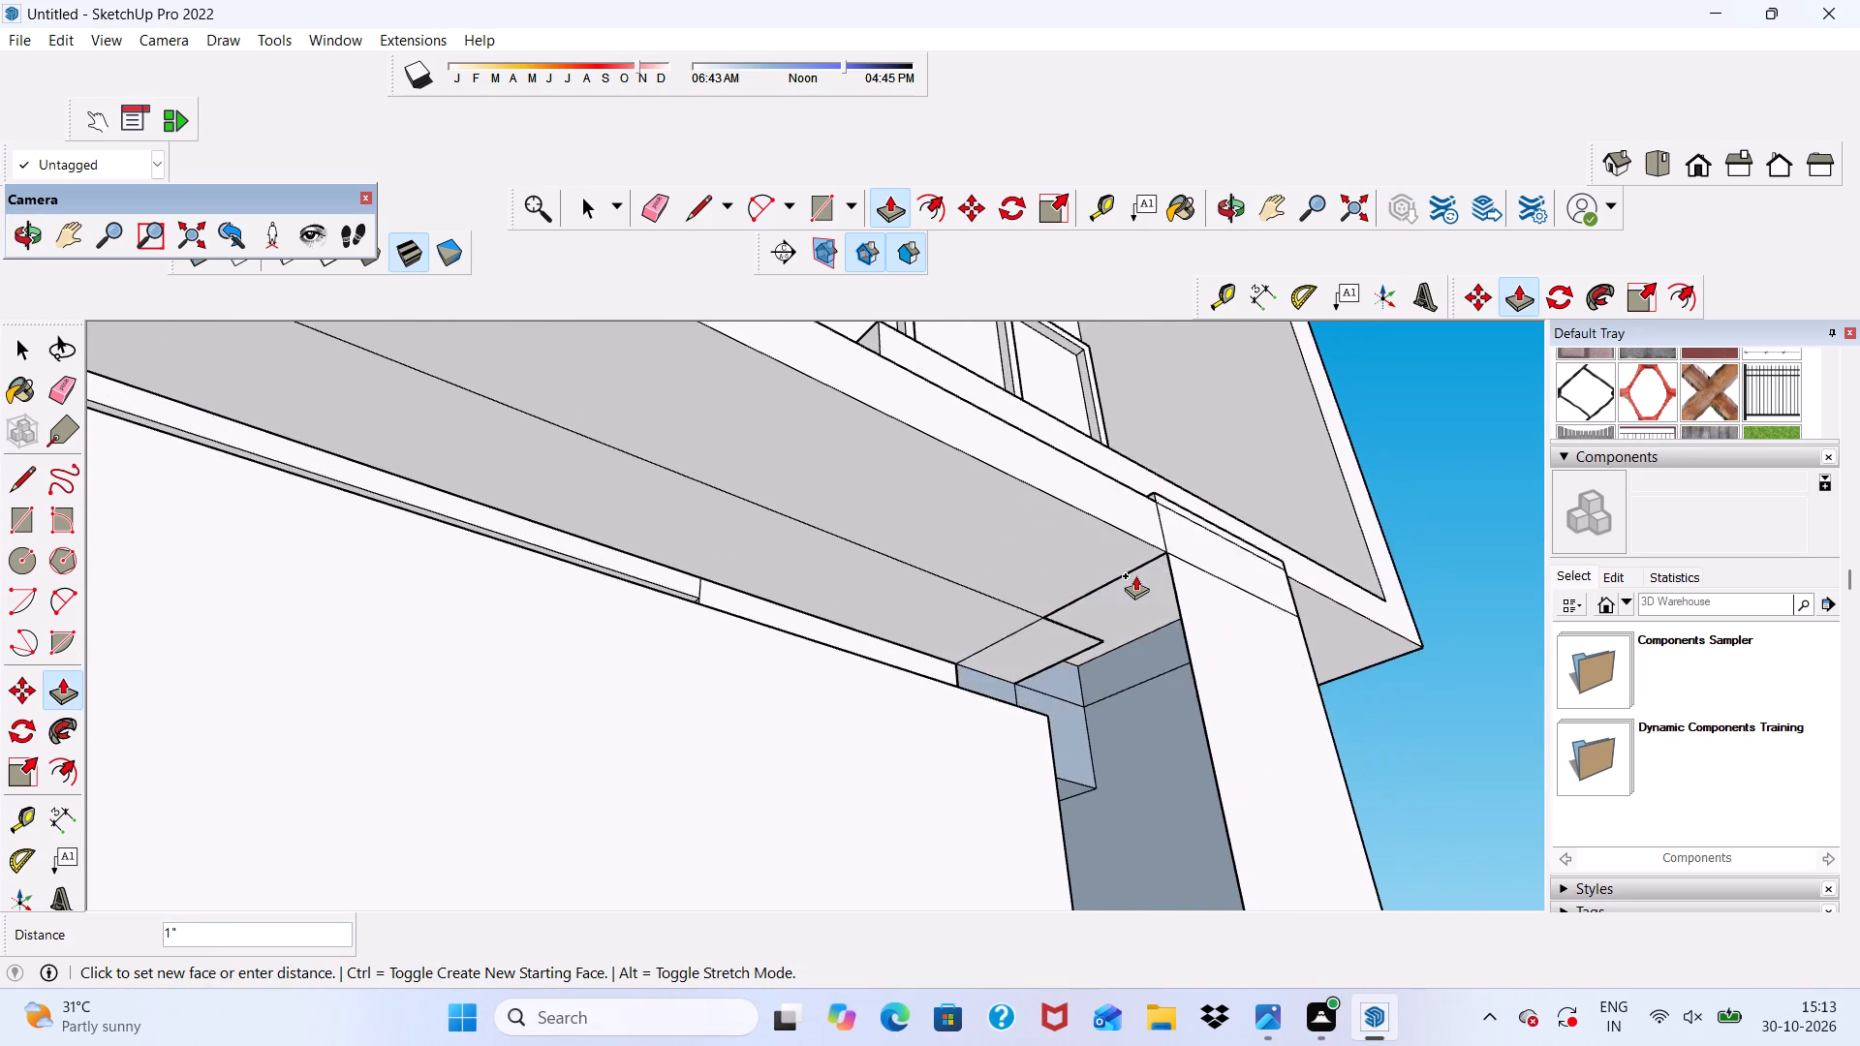
scroll(1135, 575, down, 13)
middle_drag(1138, 629, 1151, 824)
scroll(1063, 501, down, 4)
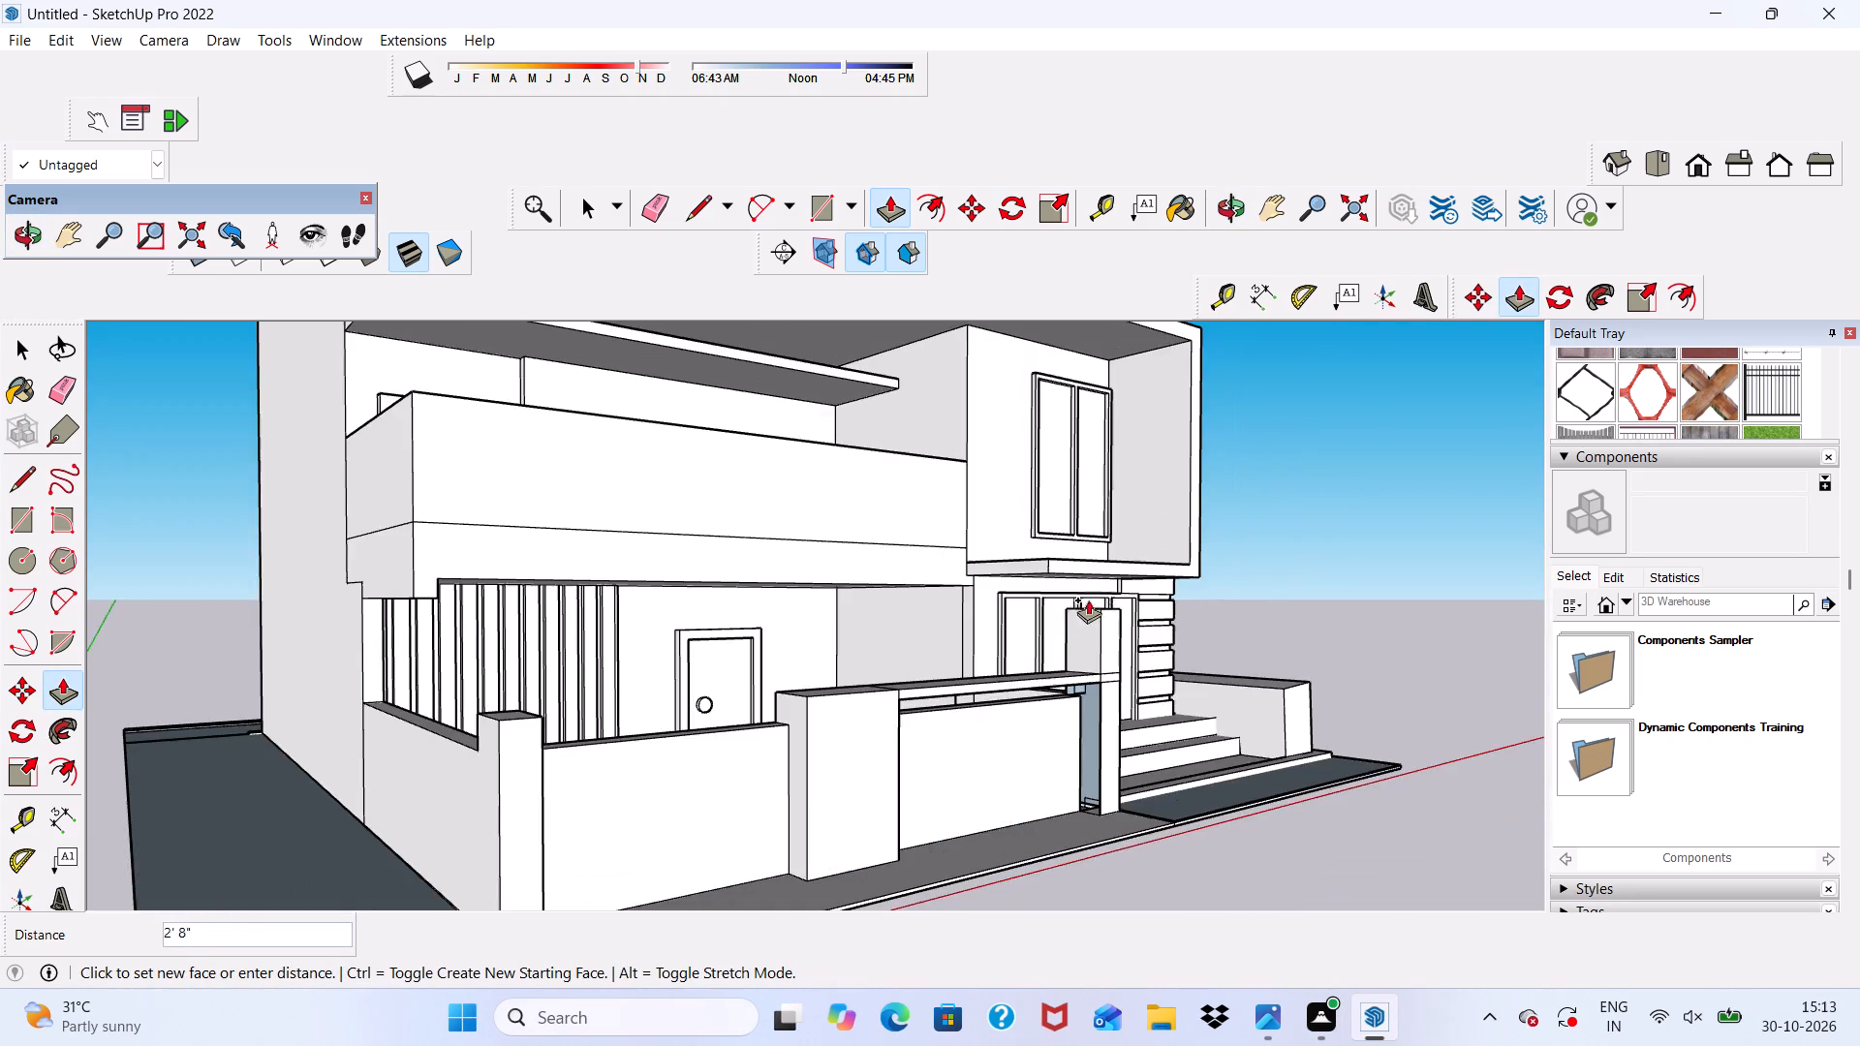
scroll(1088, 600, down, 4)
scroll(1114, 731, up, 16)
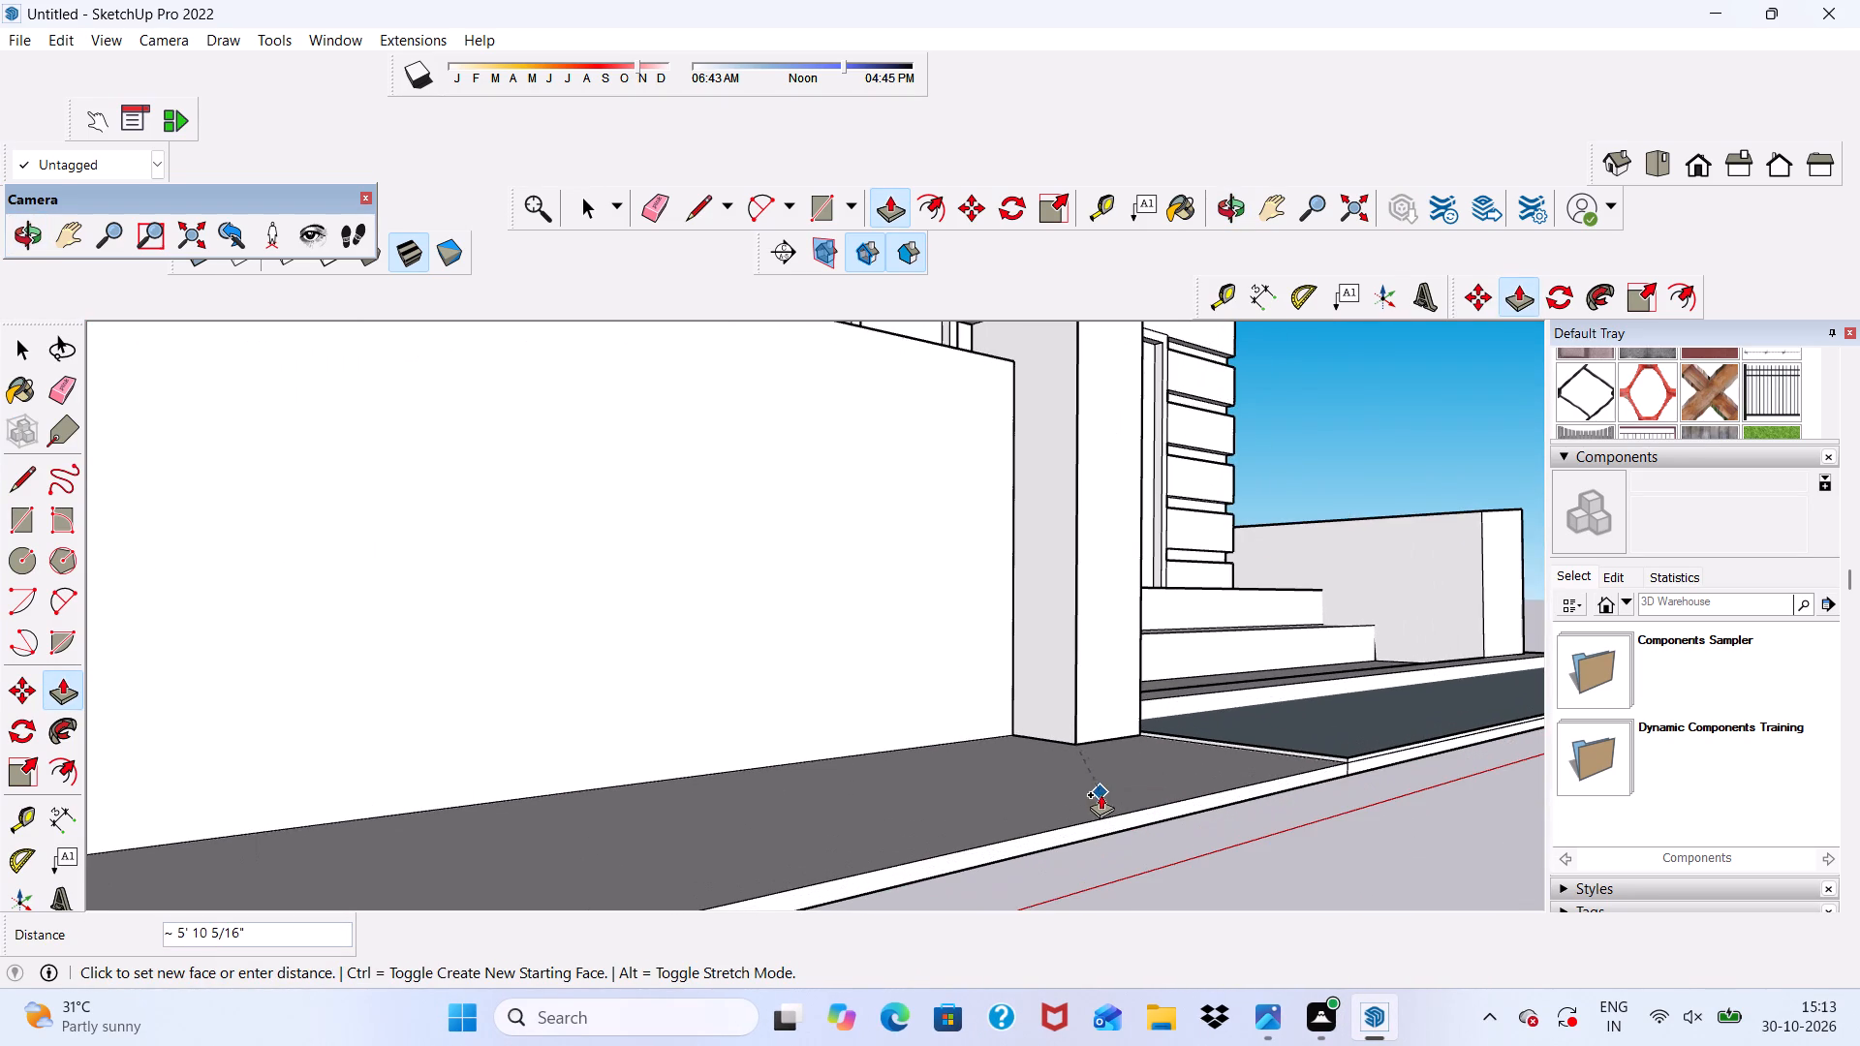
click(1093, 819)
scroll(1047, 775, down, 9)
middle_drag(1052, 669, 1053, 686)
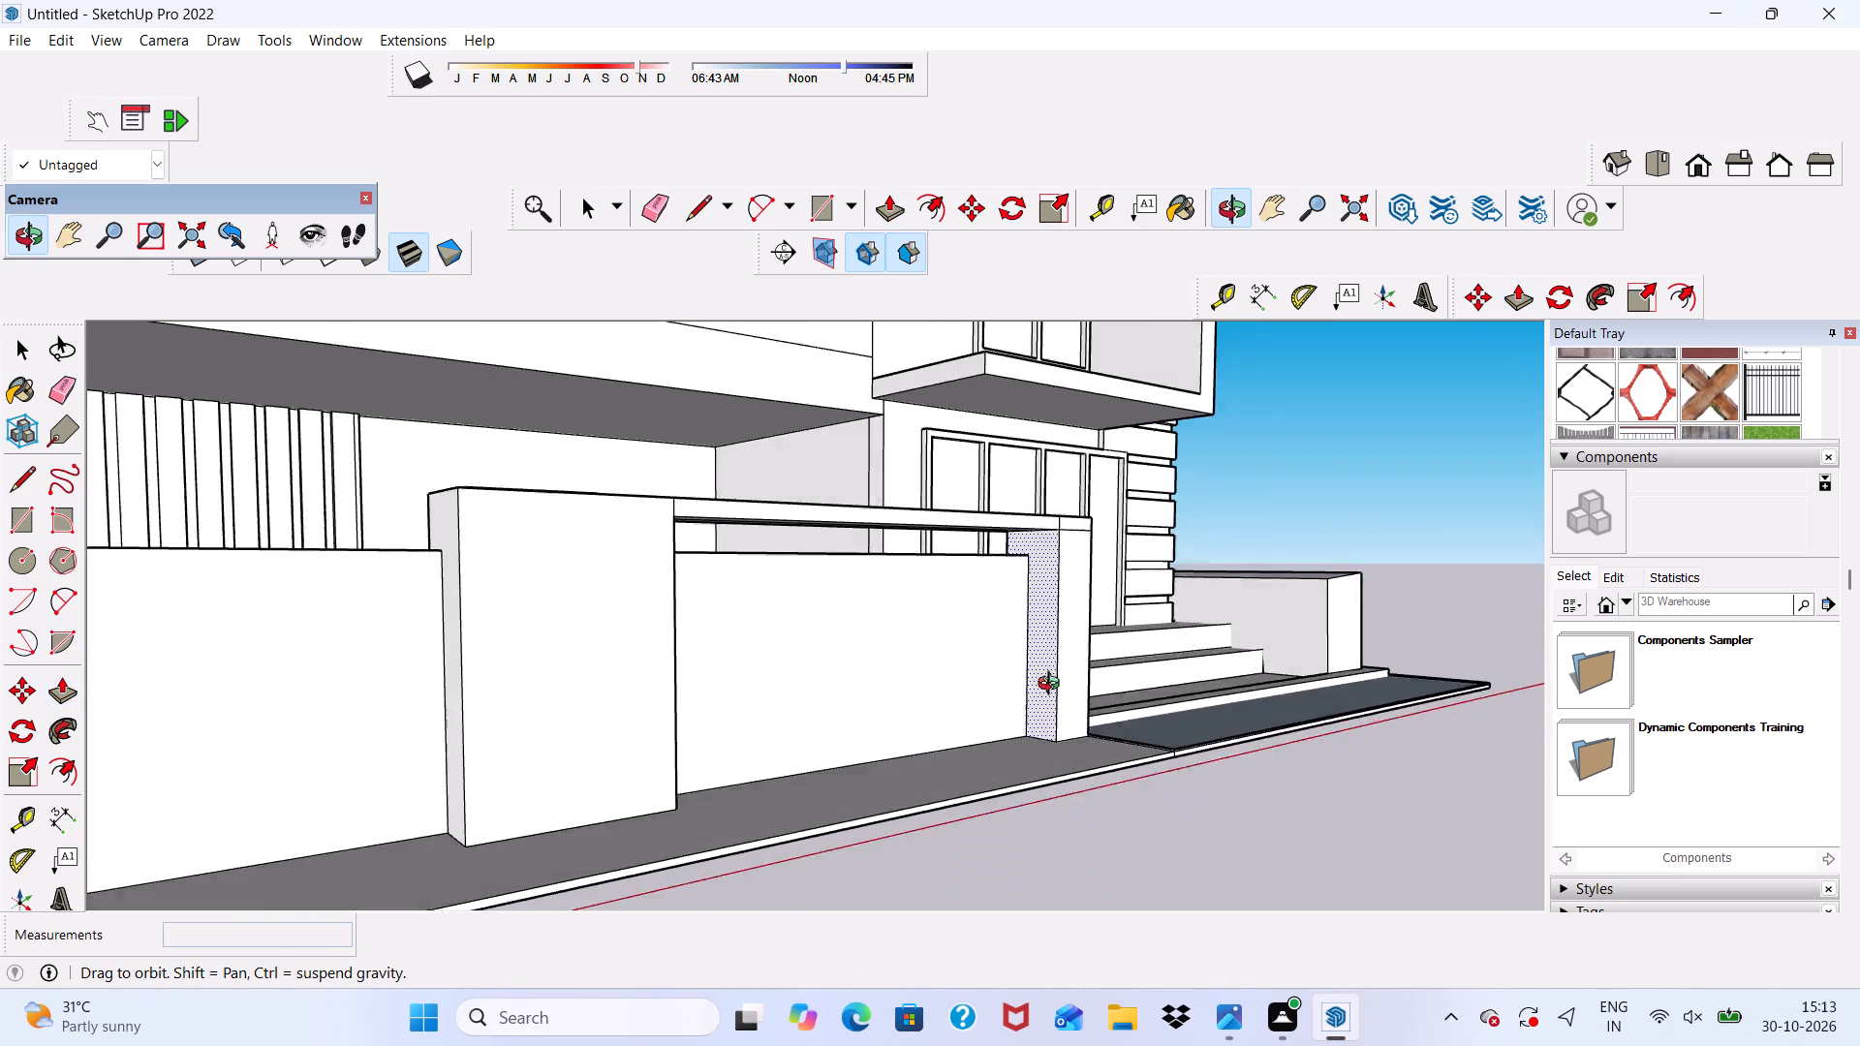
middle_drag(1053, 686, 792, 754)
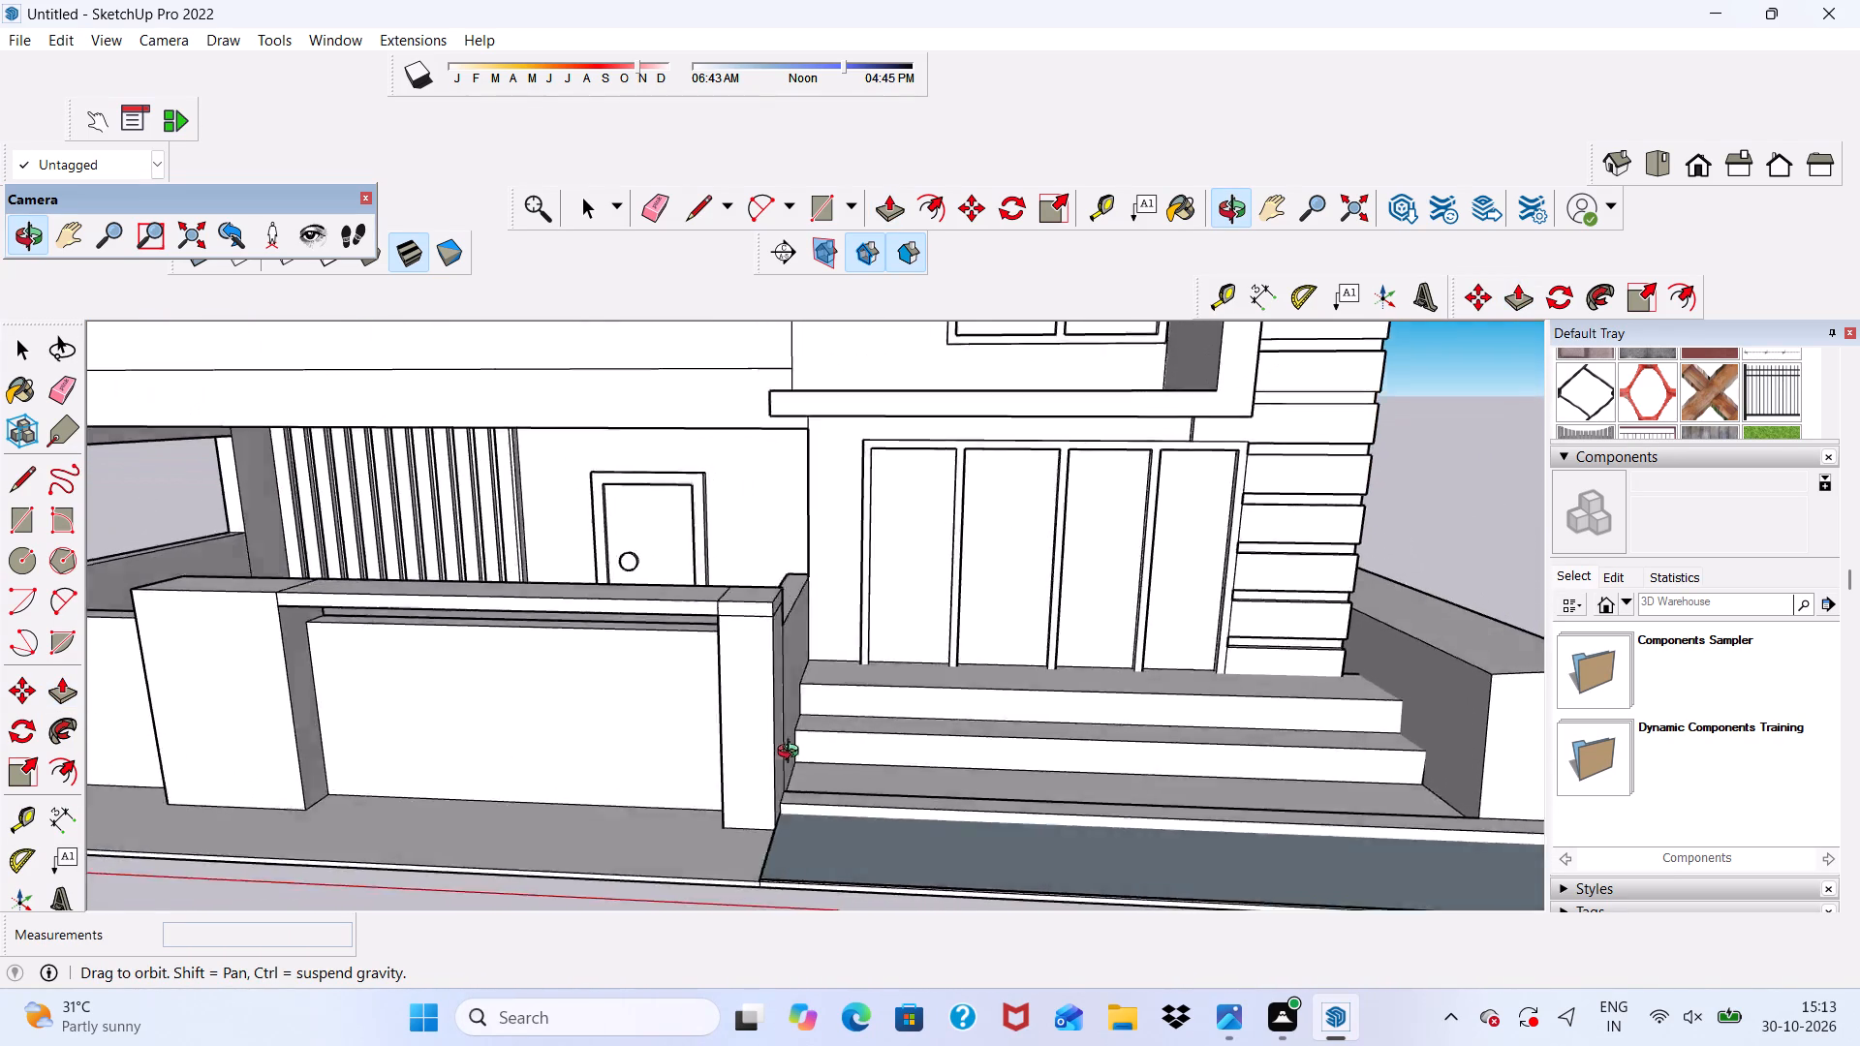
Erase the leftover edges on the front and underside of the boundary wall's overhead beam at the post beside the steps.
middle_drag(792, 754, 848, 755)
key(space)
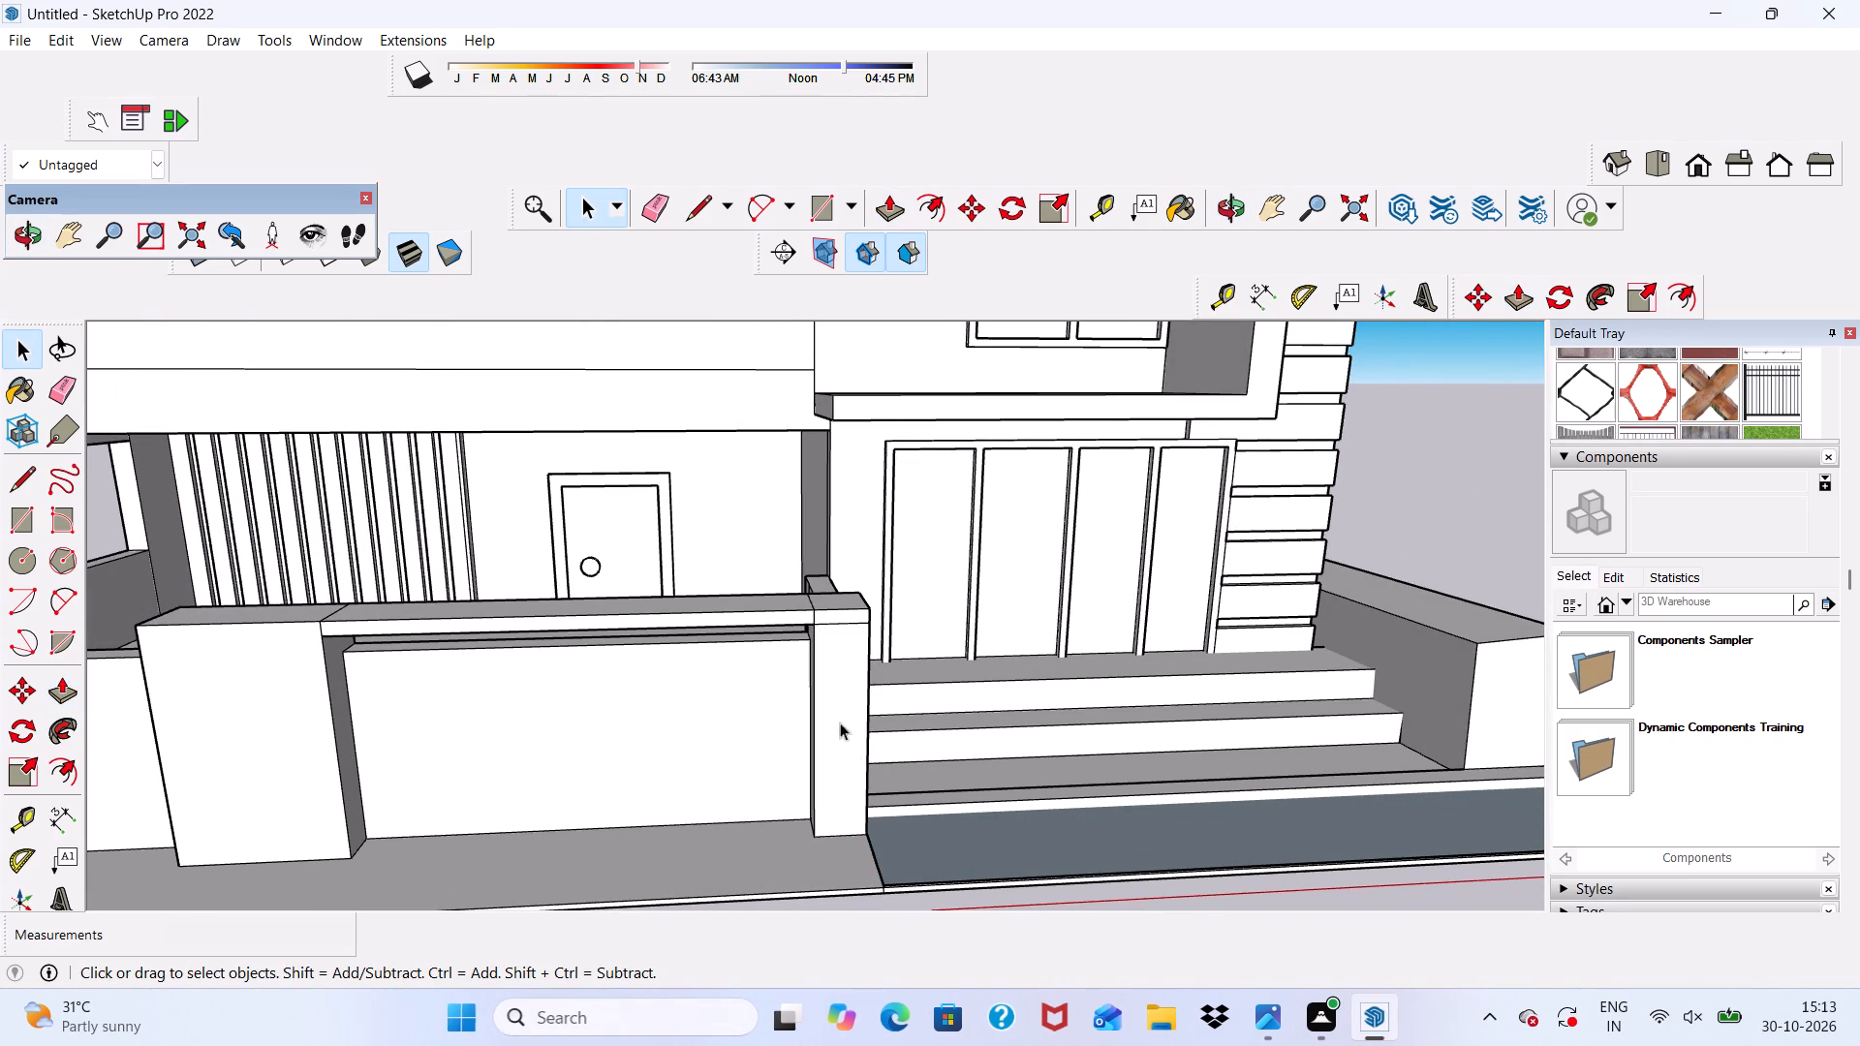
click(654, 204)
scroll(863, 613, up, 3)
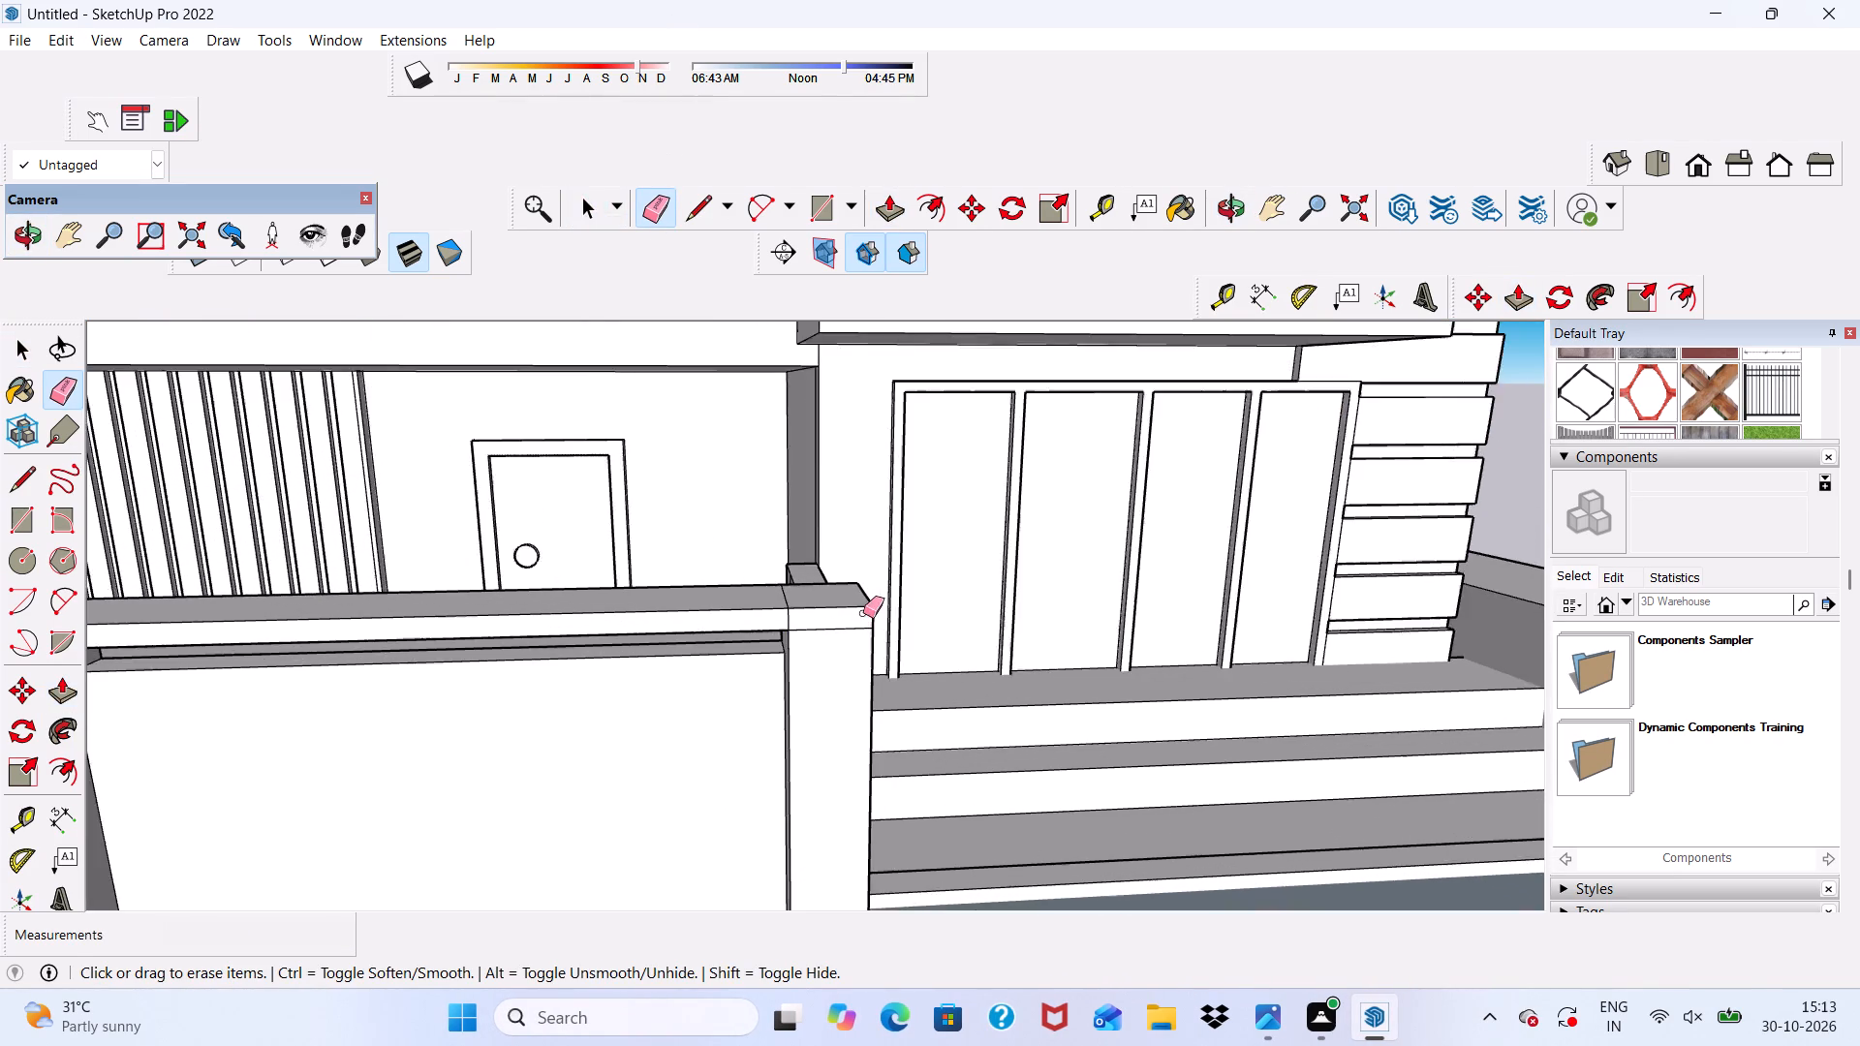
scroll(863, 613, up, 5)
drag(863, 627, 863, 654)
middle_drag(794, 663, 858, 536)
scroll(858, 536, down, 3)
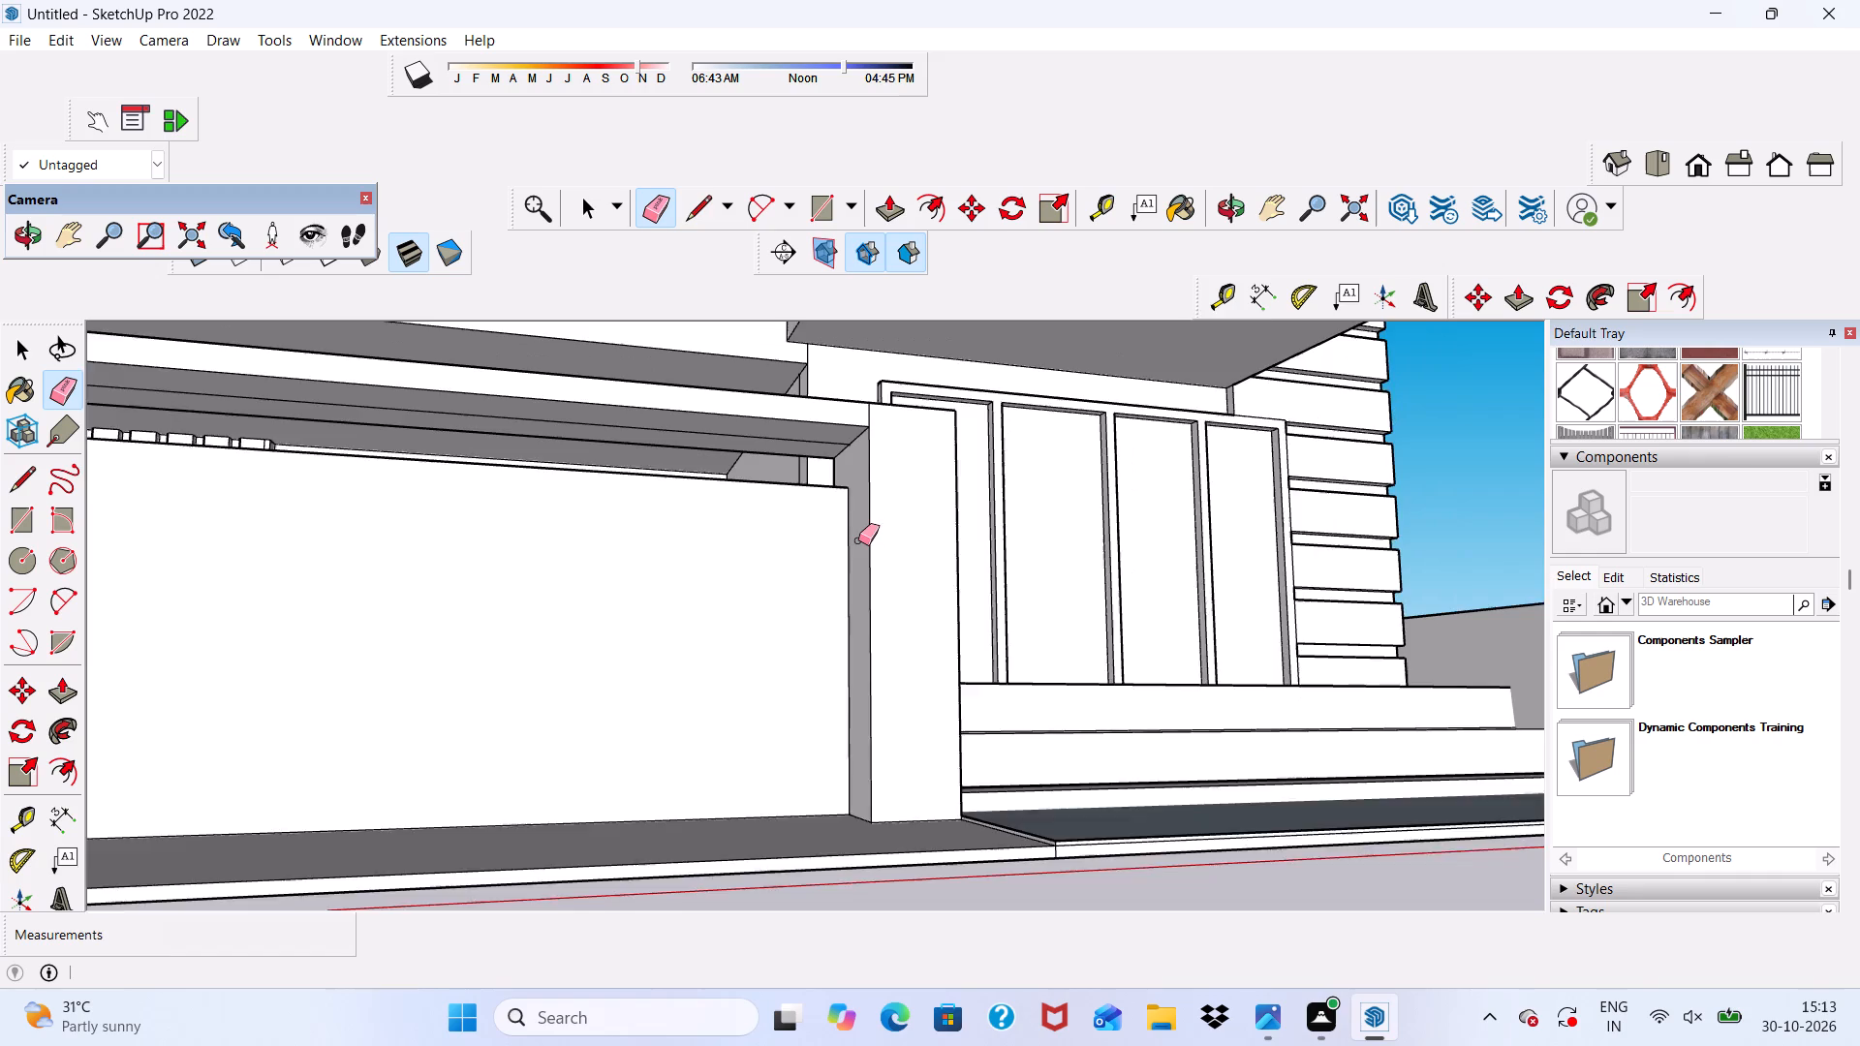
scroll(858, 540, down, 2)
scroll(852, 438, up, 9)
drag(879, 464, 897, 465)
scroll(805, 574, up, 3)
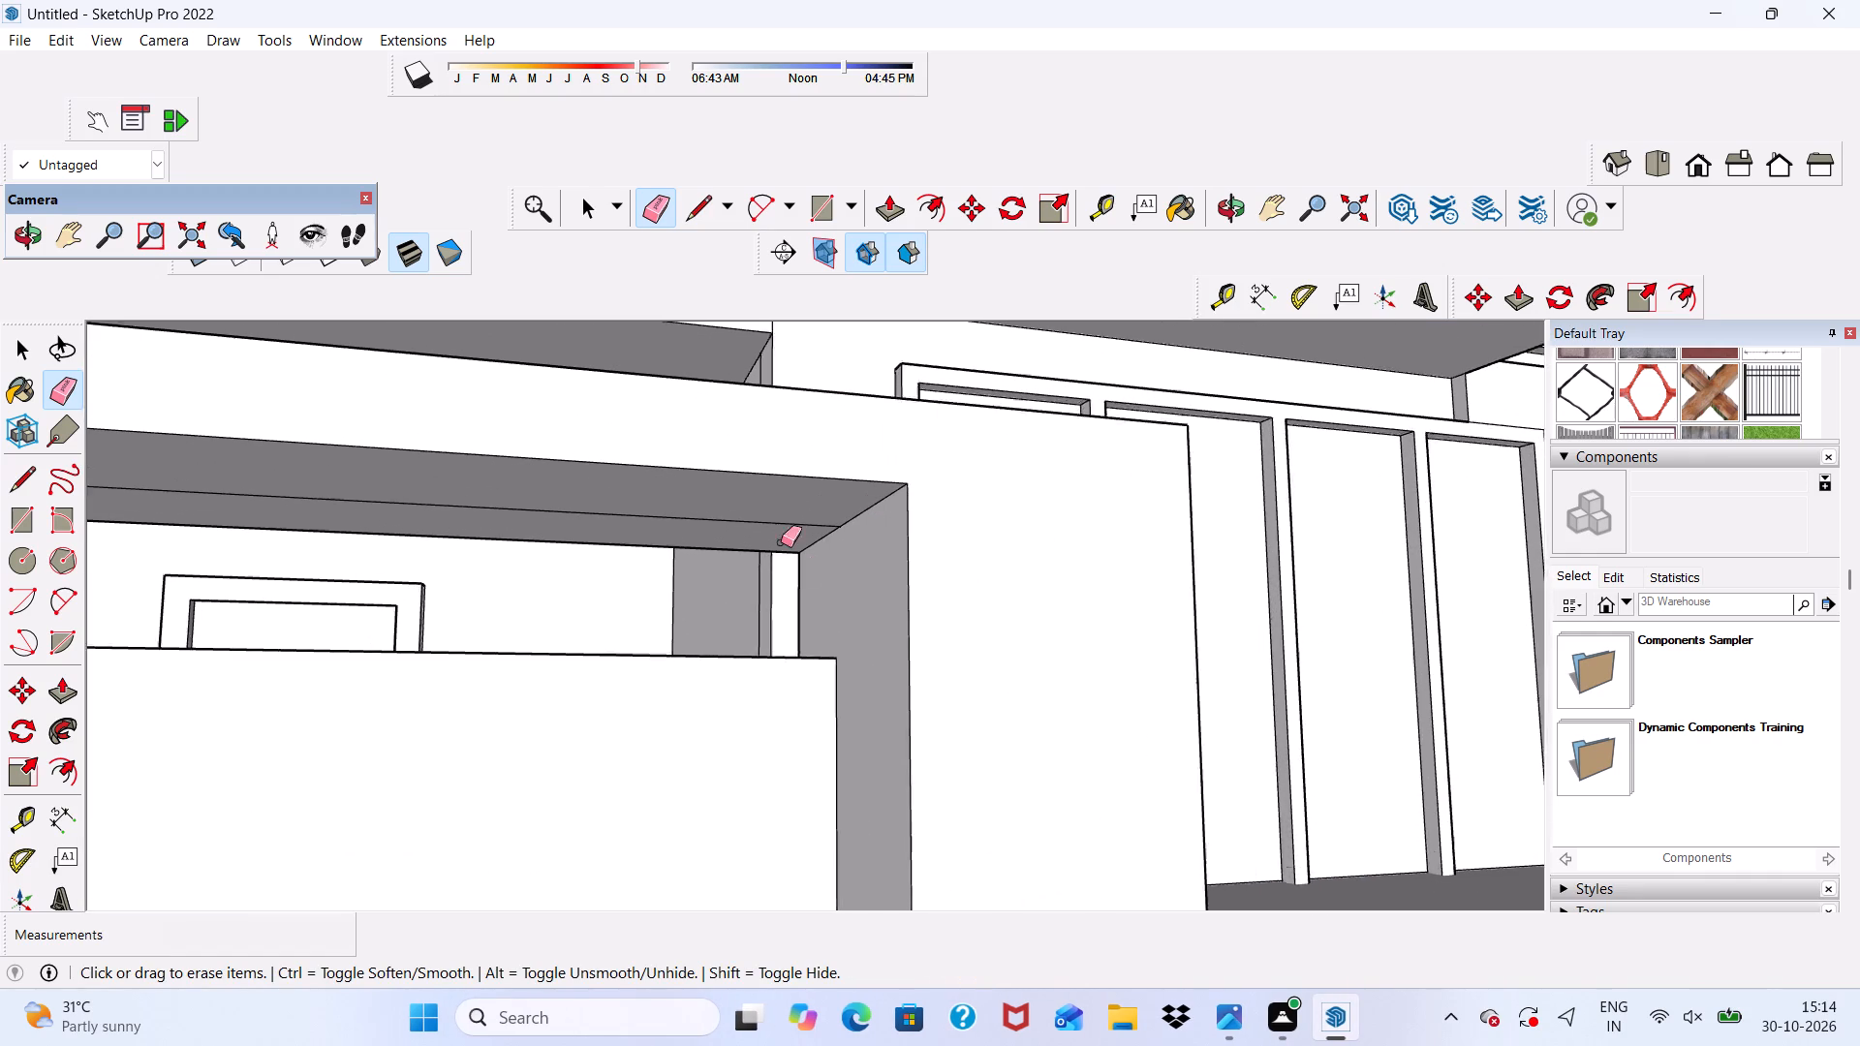
drag(771, 494, 771, 513)
Erase the leftover edge on the post beside the steps and the seam line across the beam's top.
scroll(771, 507, down, 11)
scroll(1030, 582, down, 1)
middle_drag(1030, 582, 1005, 681)
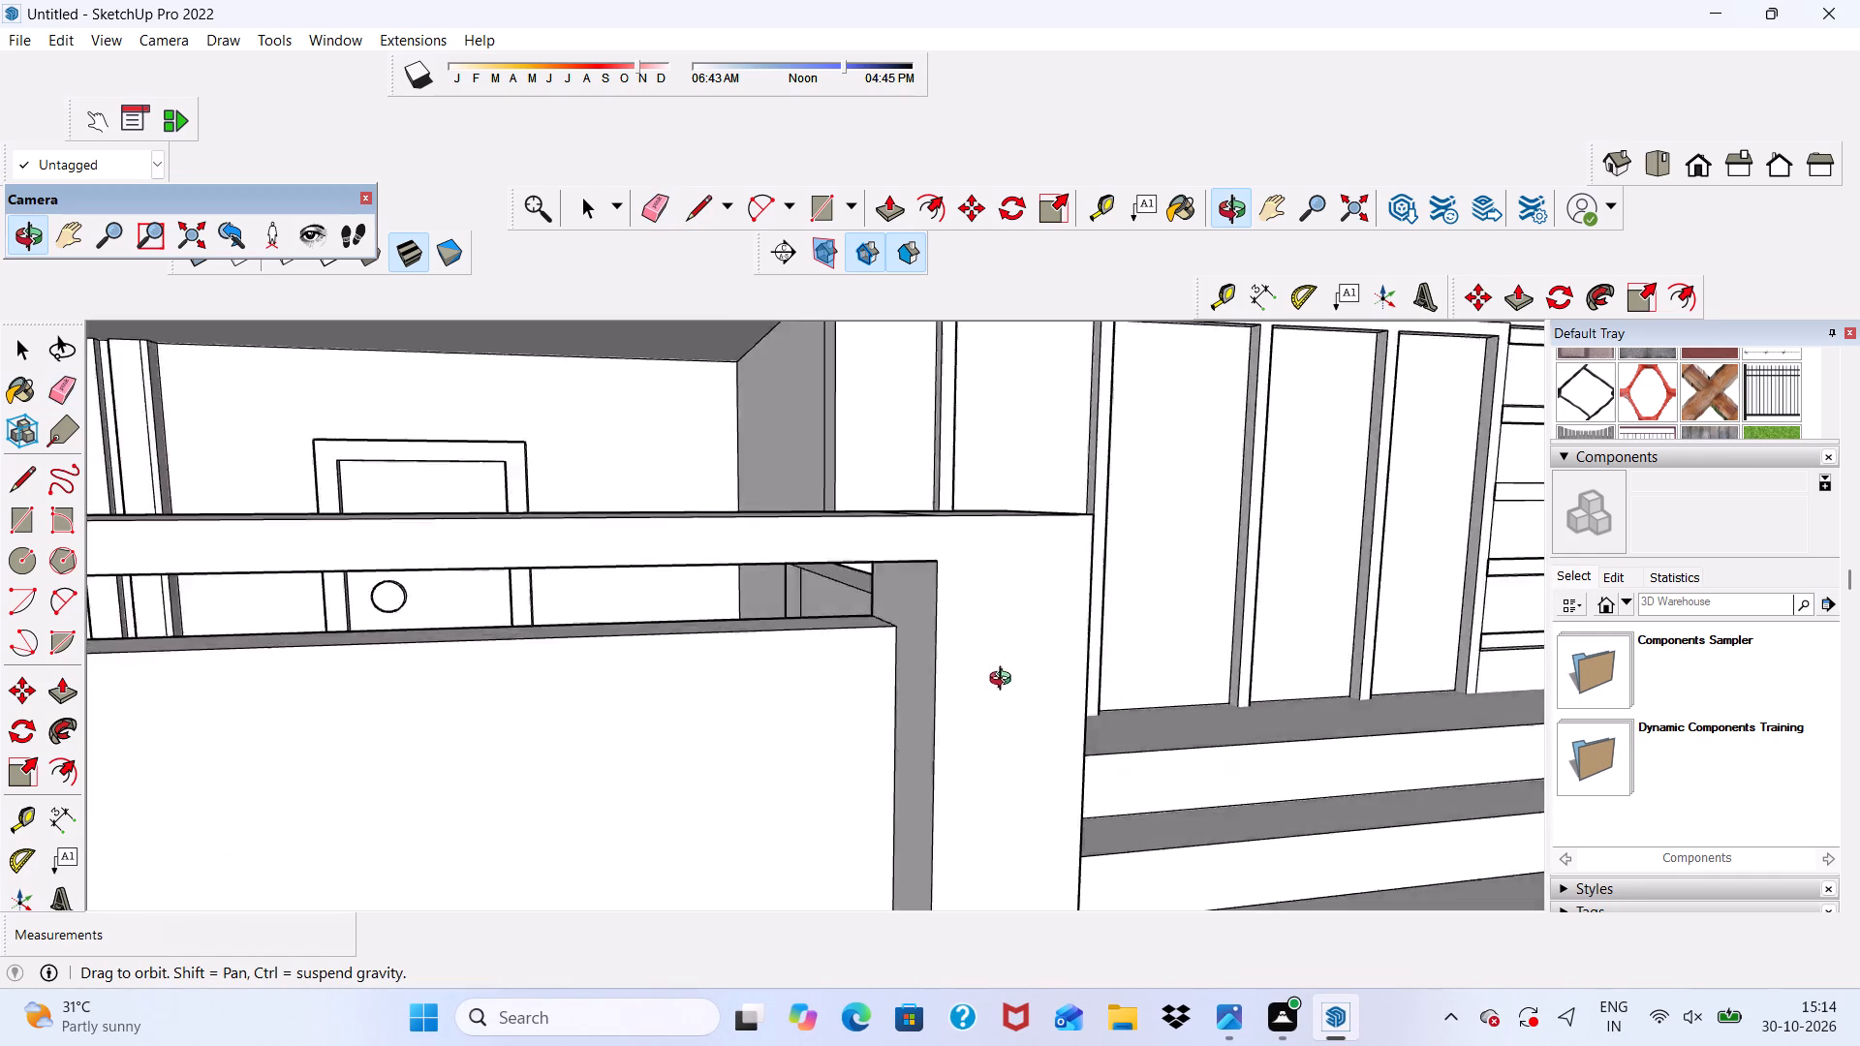
middle_drag(1005, 681, 734, 717)
scroll(896, 595, up, 2)
drag(910, 601, 918, 624)
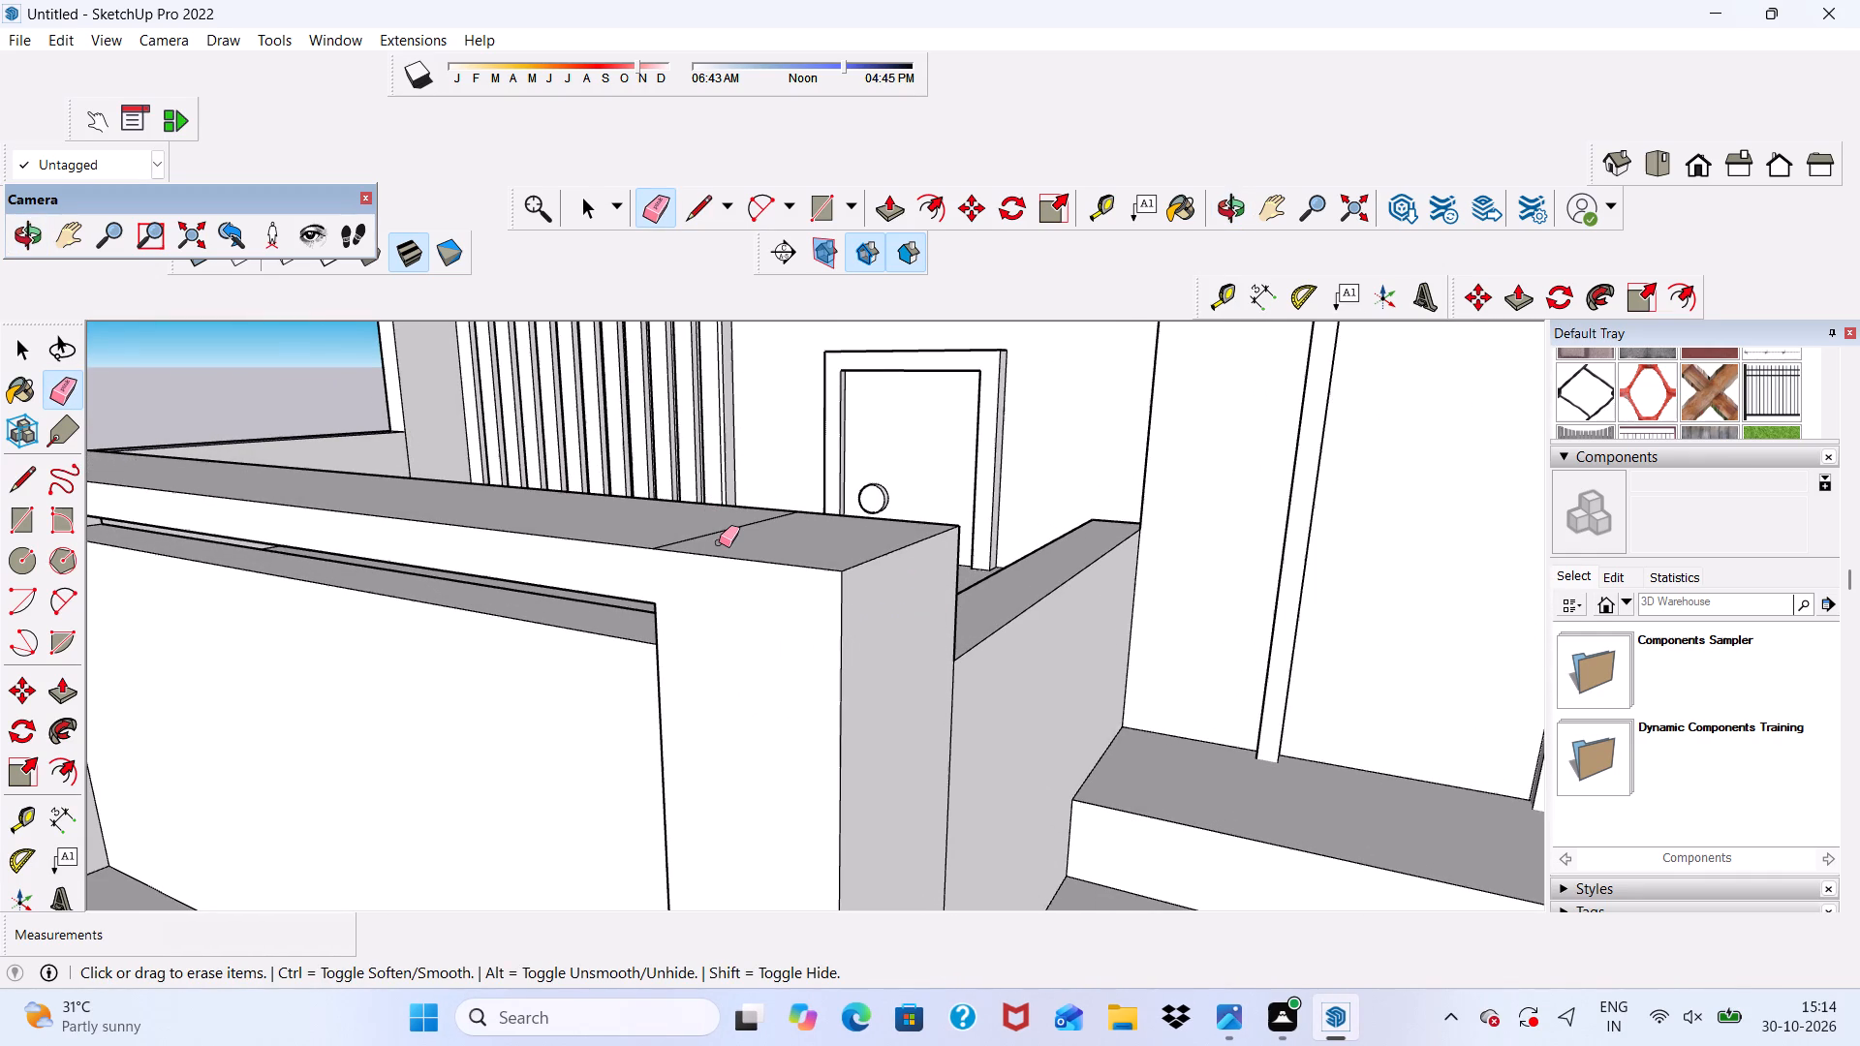
click(719, 529)
click(719, 529)
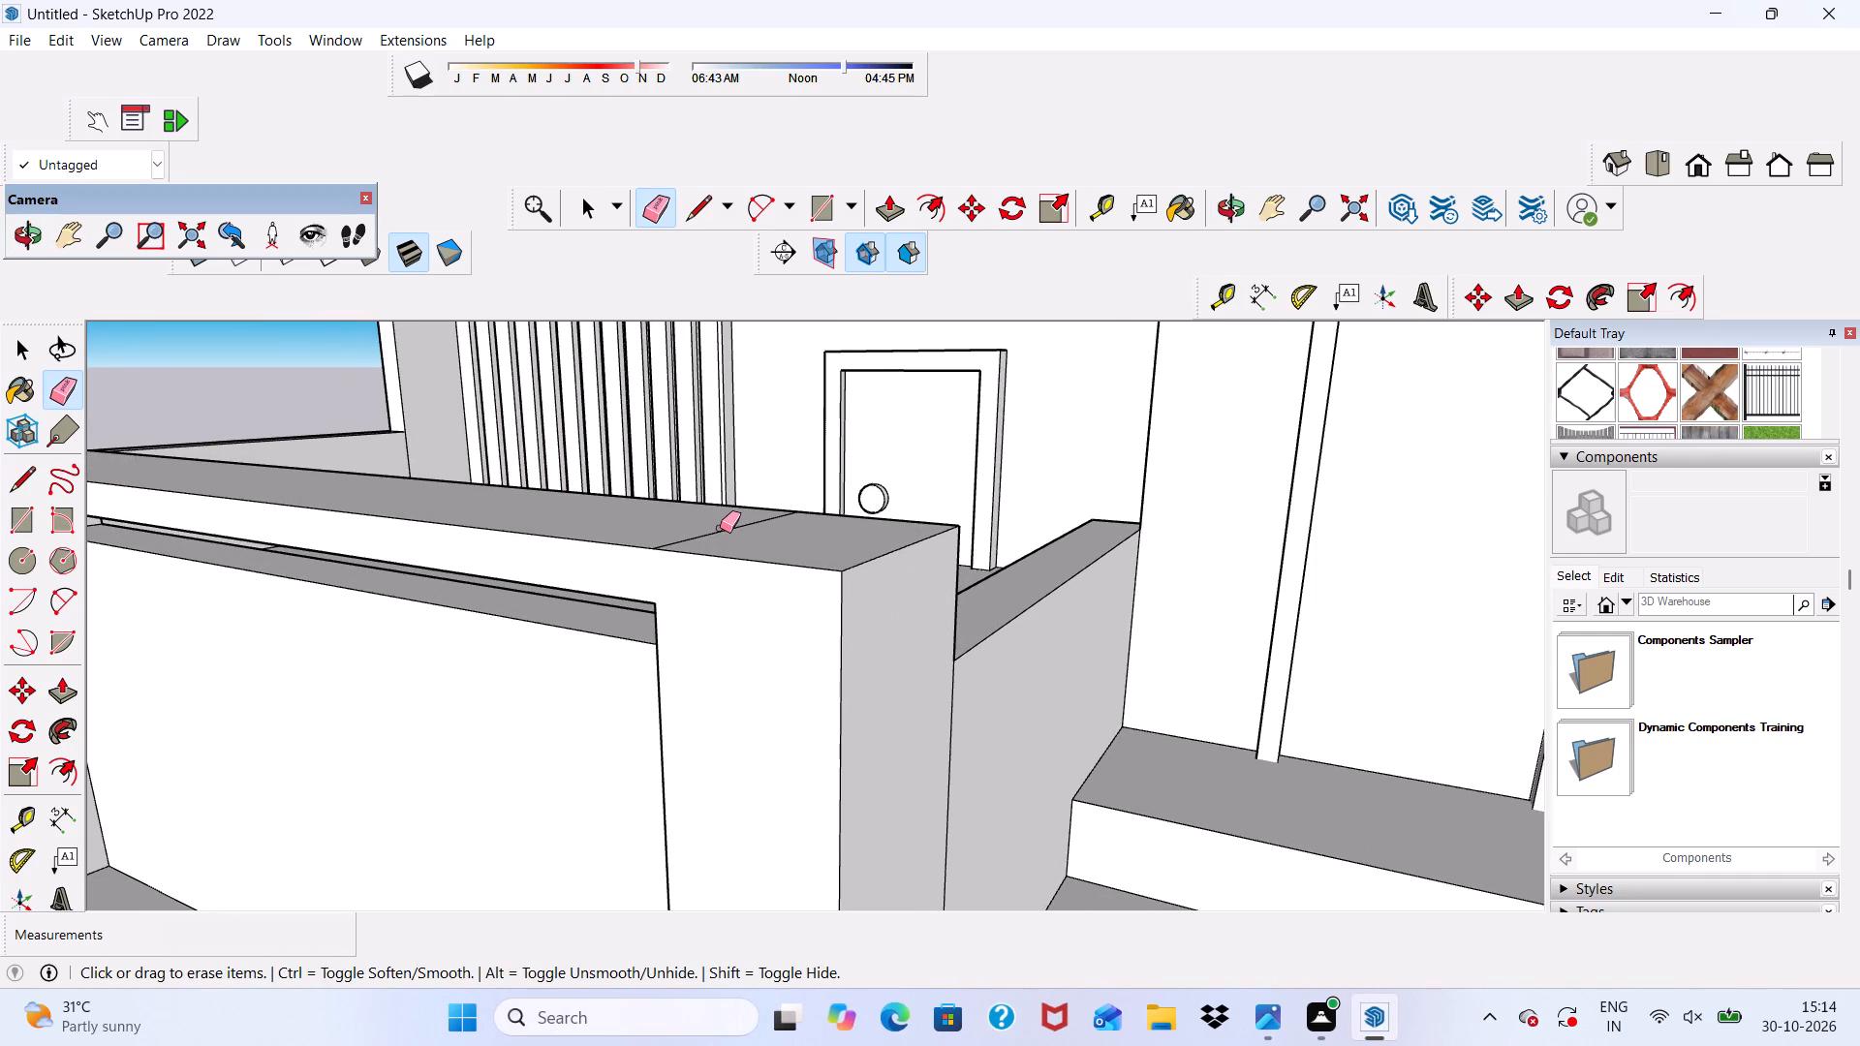
click(720, 528)
Erase the stray lines on the inner face of the post and beam beside the steps, down to the low wall's top.
scroll(729, 531, down, 4)
middle_drag(805, 585, 369, 606)
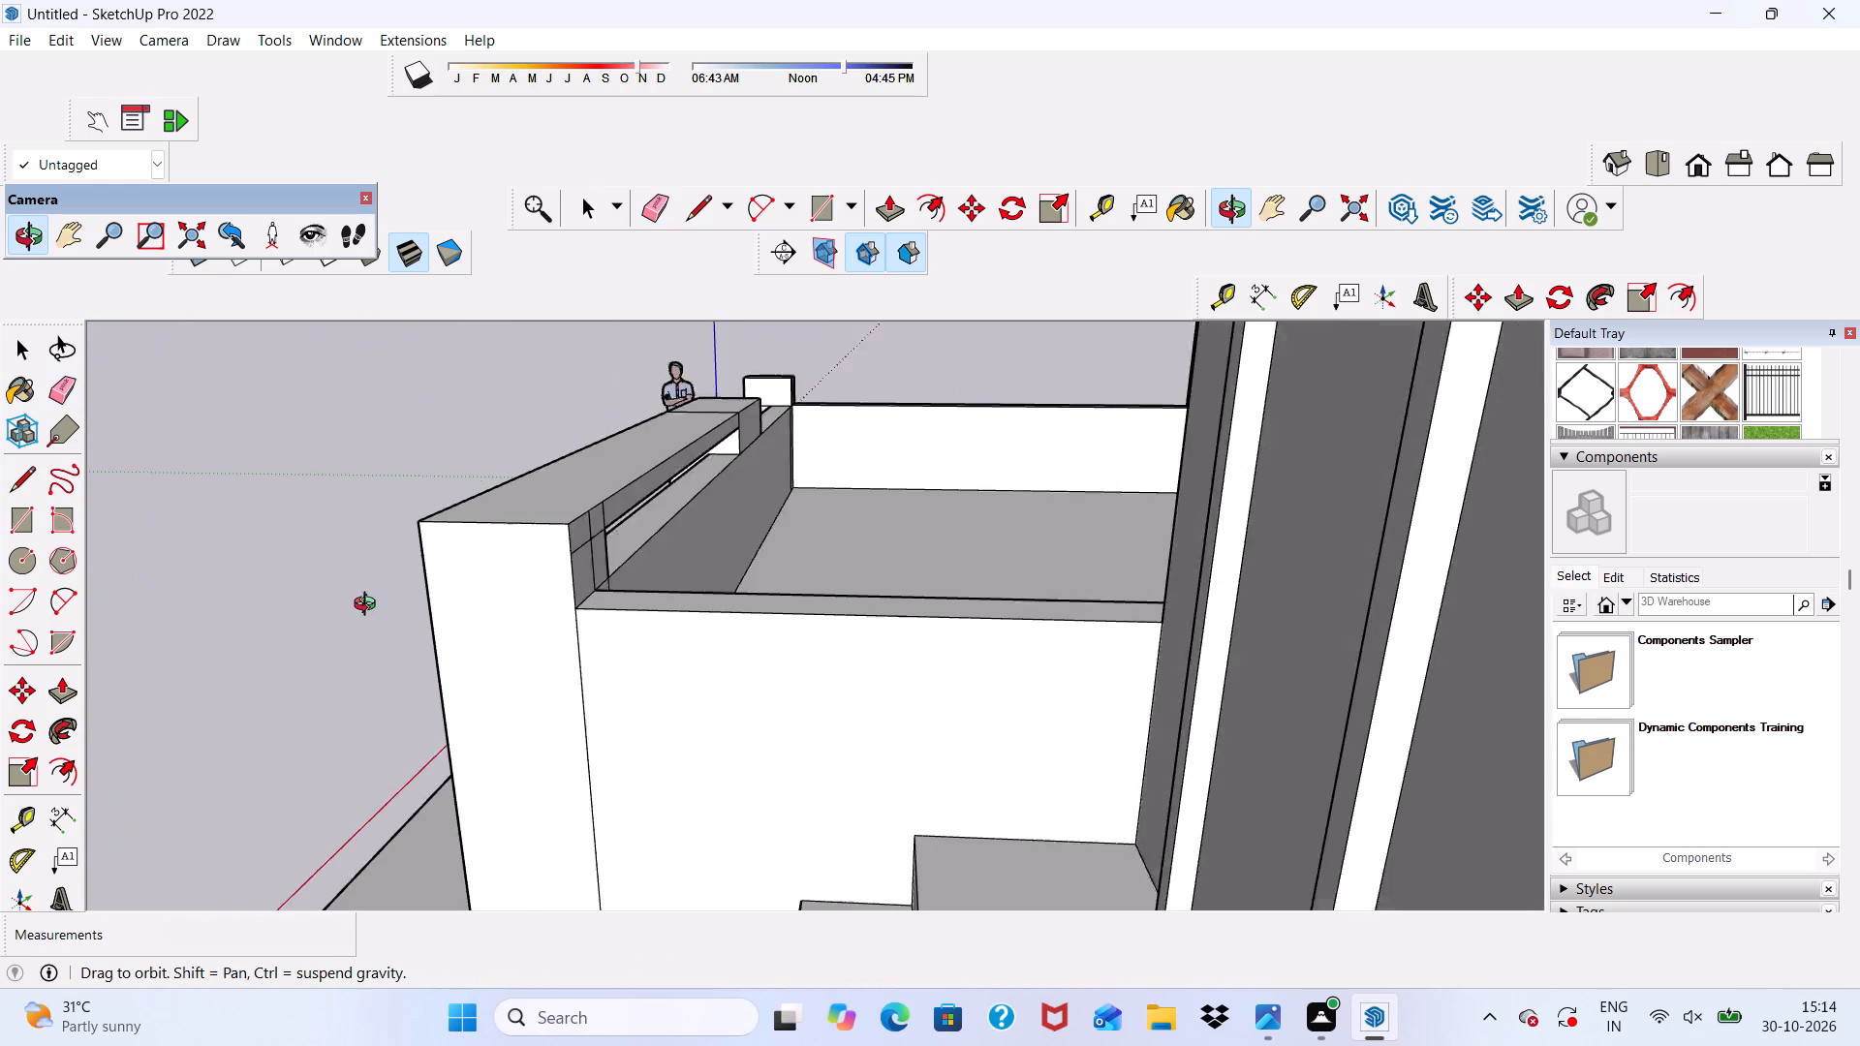
middle_drag(369, 606, 308, 606)
scroll(523, 531, up, 9)
scroll(646, 464, down, 6)
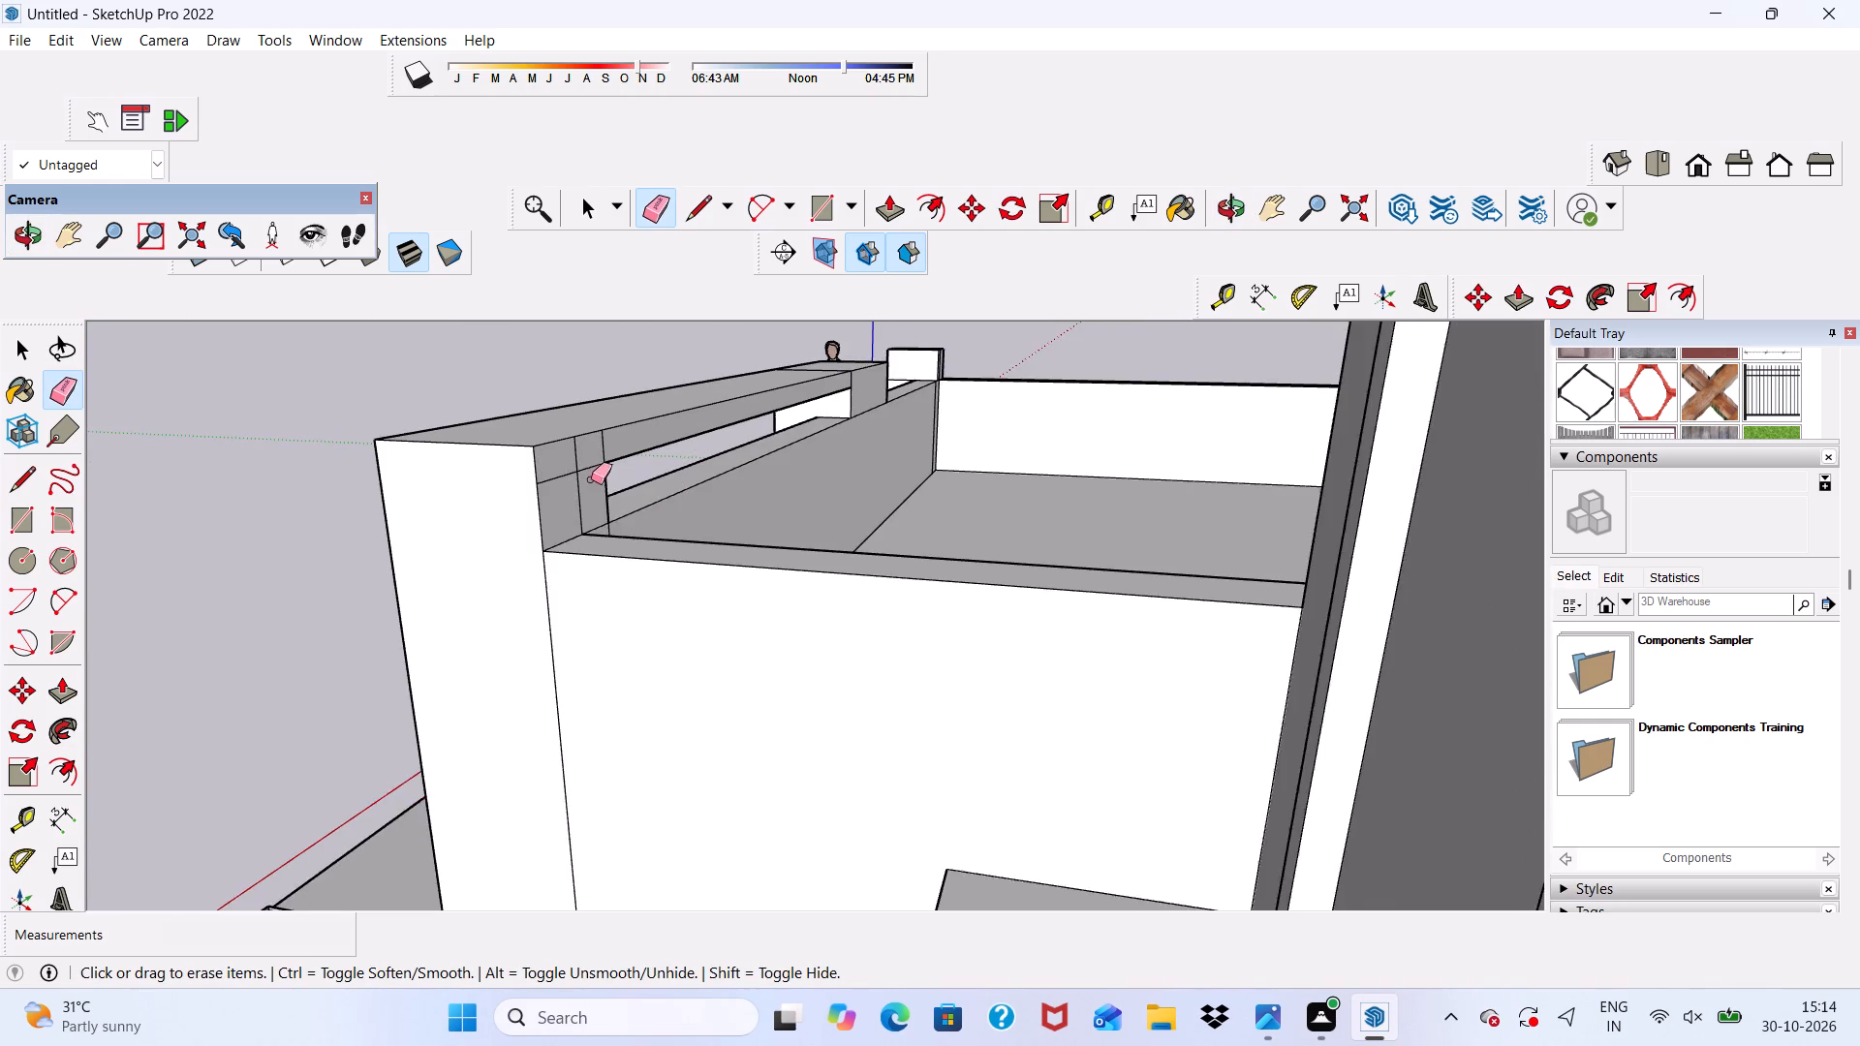
scroll(591, 479, up, 2)
drag(575, 454, 569, 497)
drag(588, 456, 621, 438)
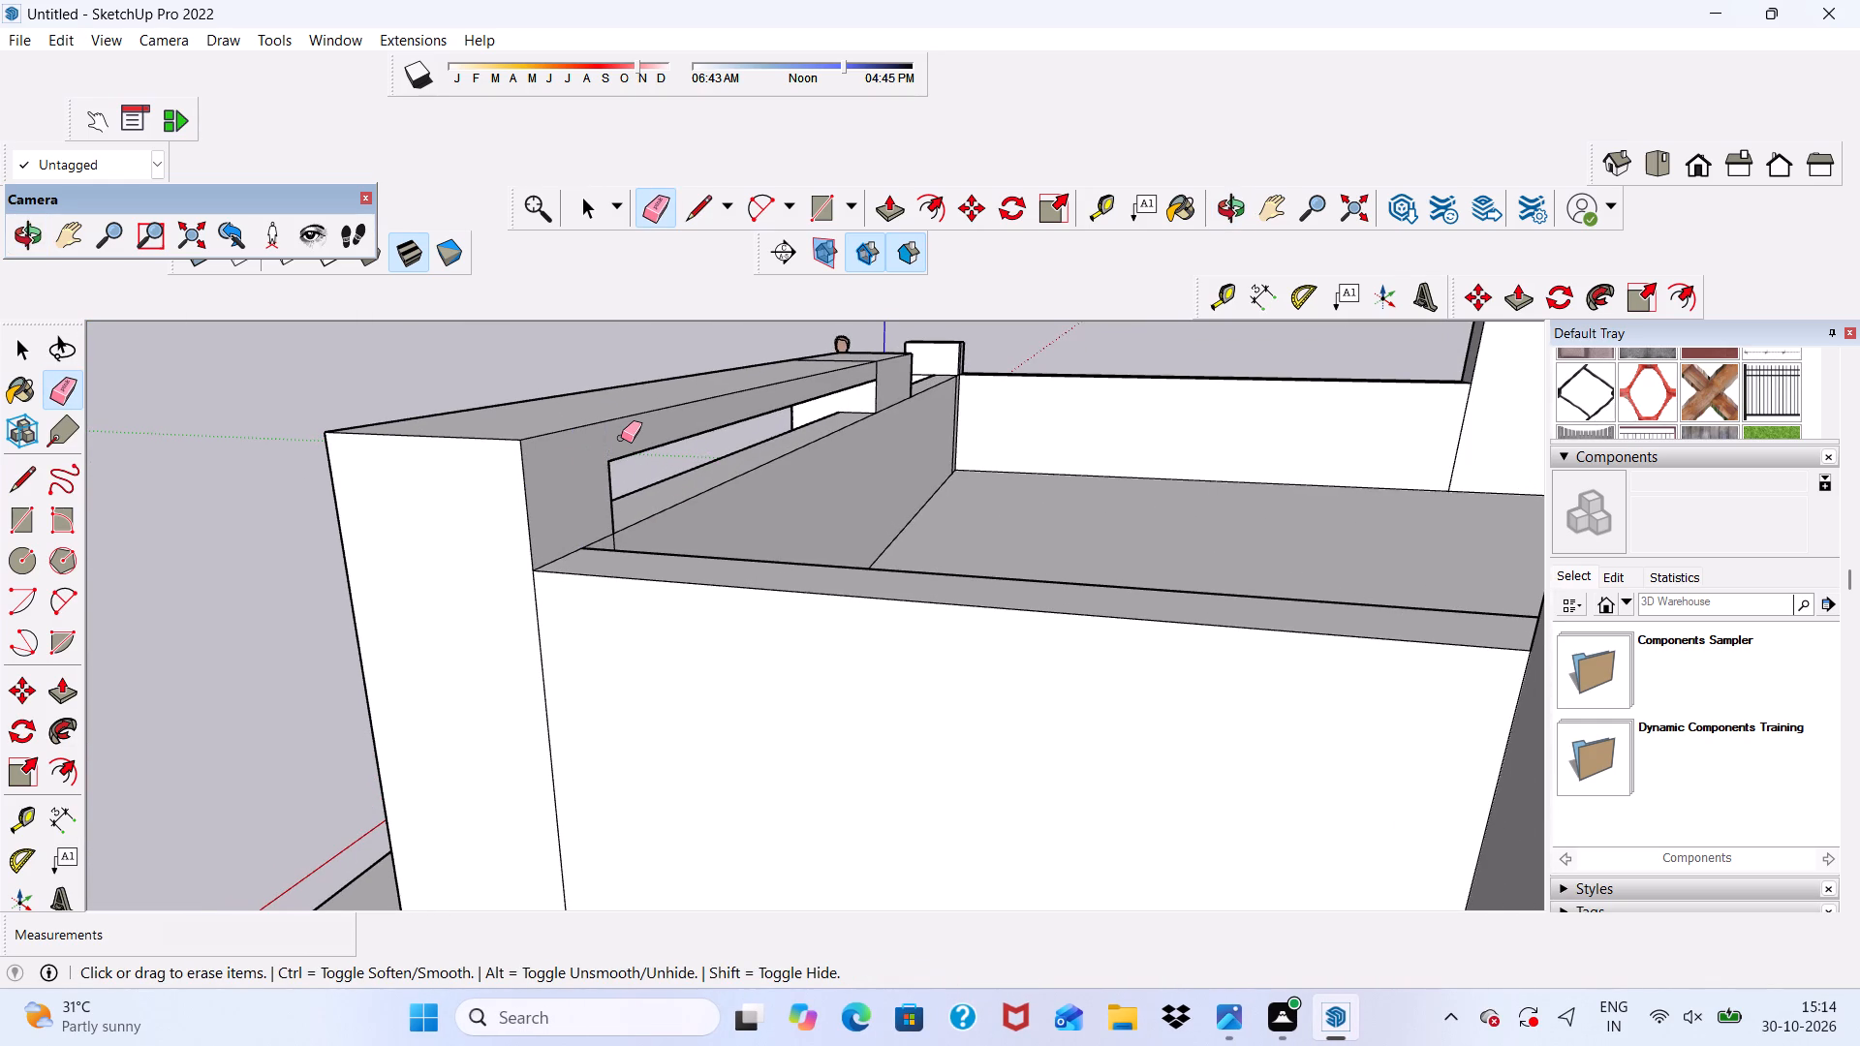
scroll(621, 438, down, 3)
middle_drag(615, 458, 635, 538)
scroll(634, 541, up, 5)
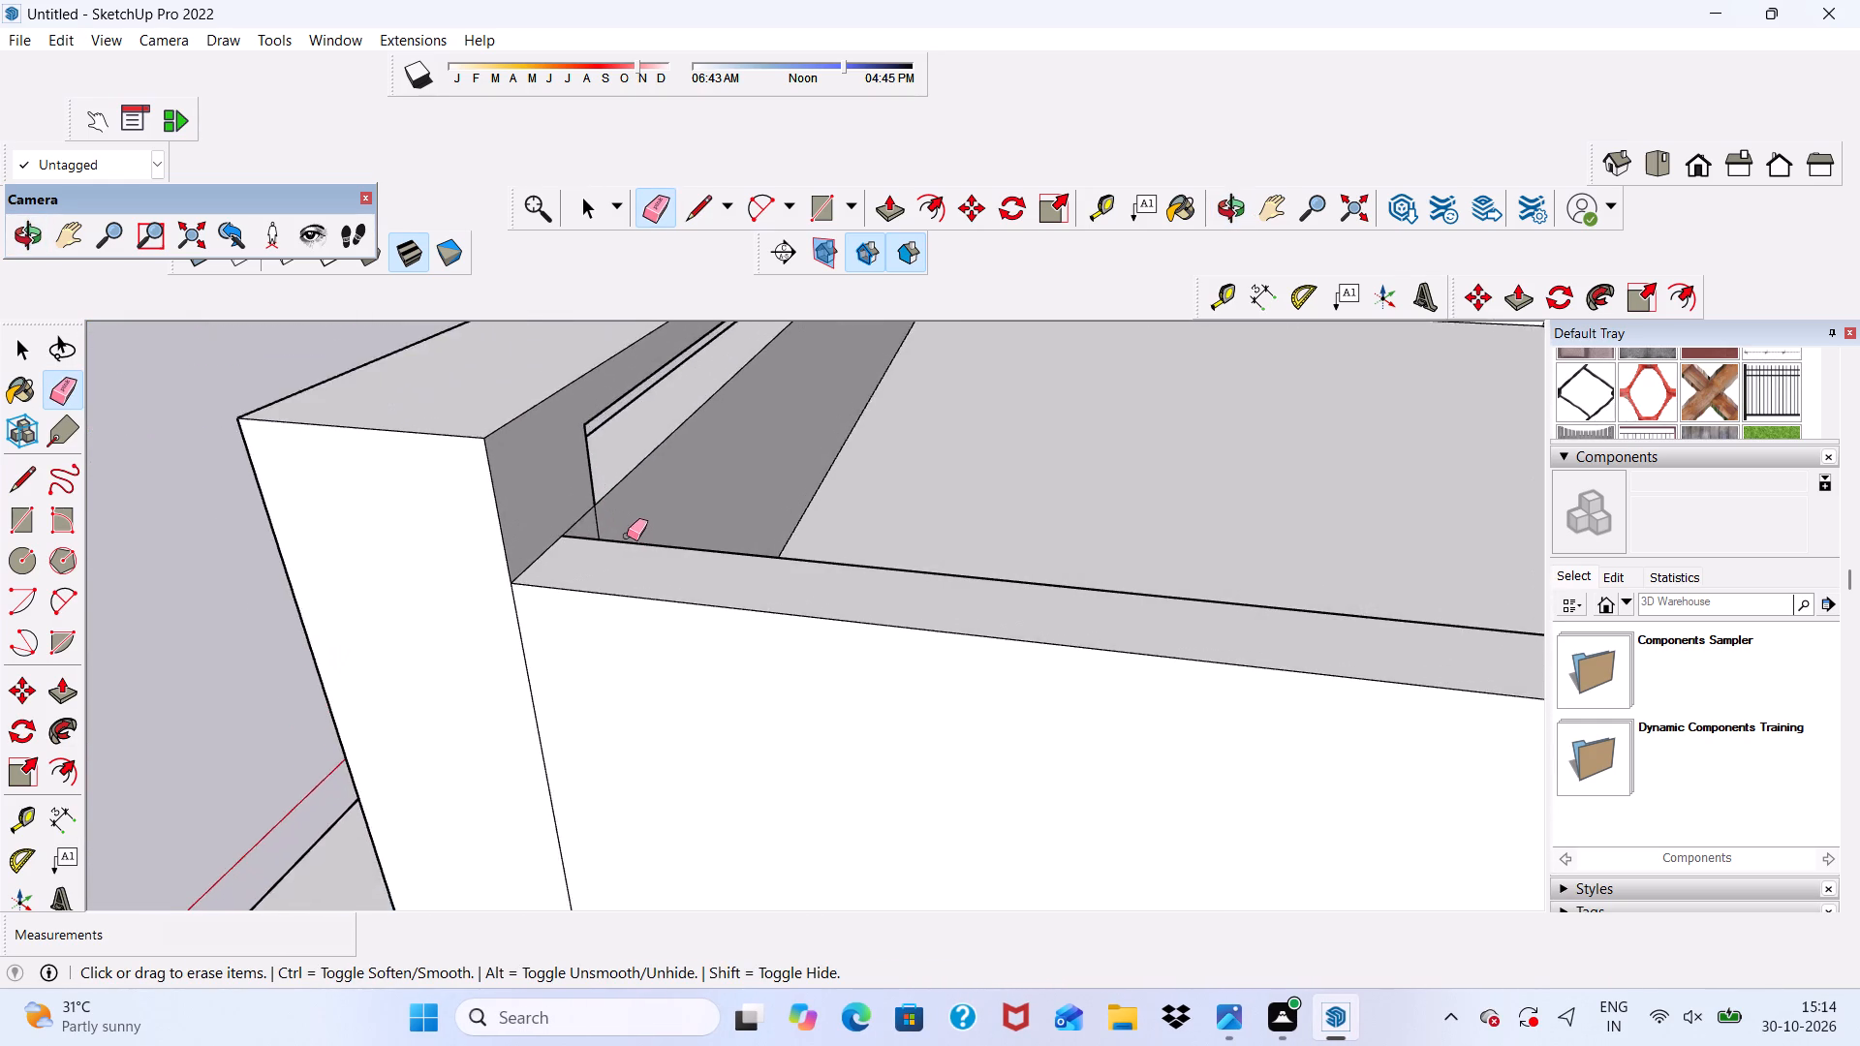
scroll(627, 536, up, 3)
drag(582, 527, 608, 520)
Erase the seam lines on the top and front faces where the overhead beam meets the opposite post.
scroll(573, 522, down, 4)
middle_drag(474, 600, 1144, 506)
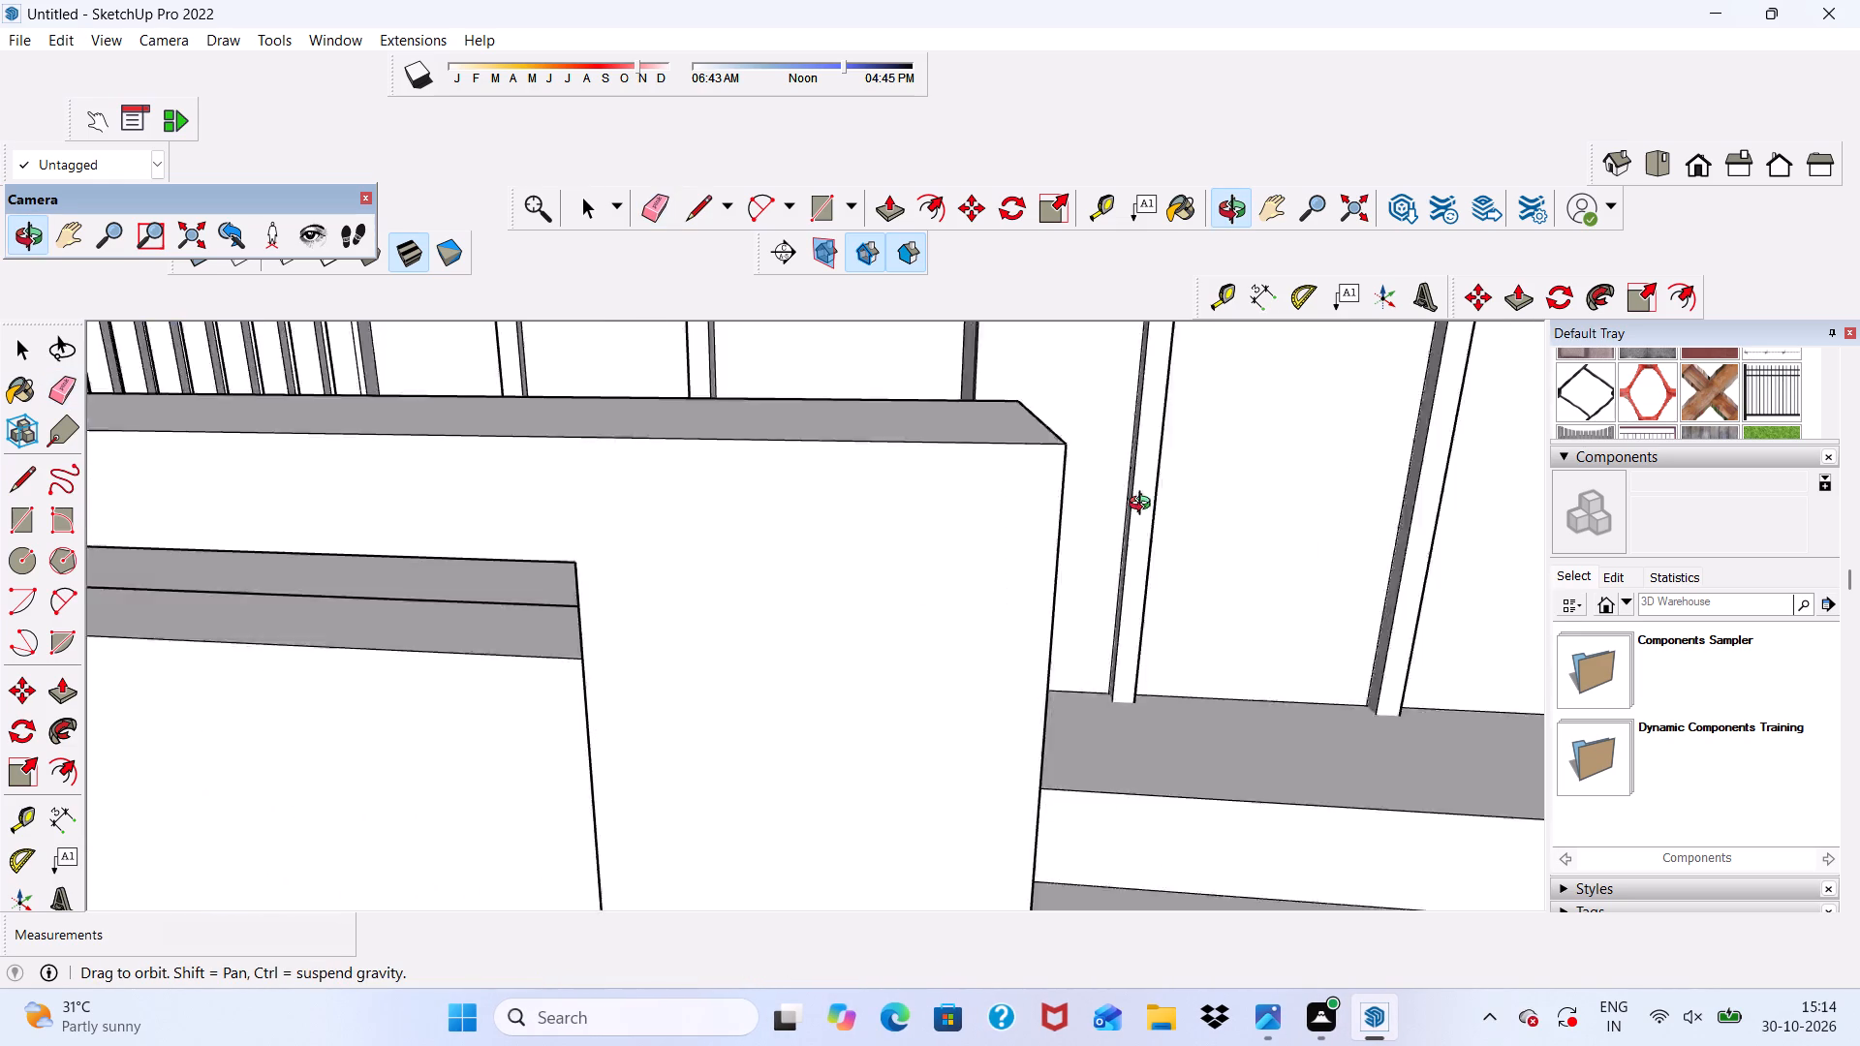
middle_drag(1144, 506, 1147, 506)
scroll(1149, 504, down, 6)
middle_drag(1015, 542, 1059, 374)
scroll(1059, 374, up, 1)
scroll(1059, 384, down, 6)
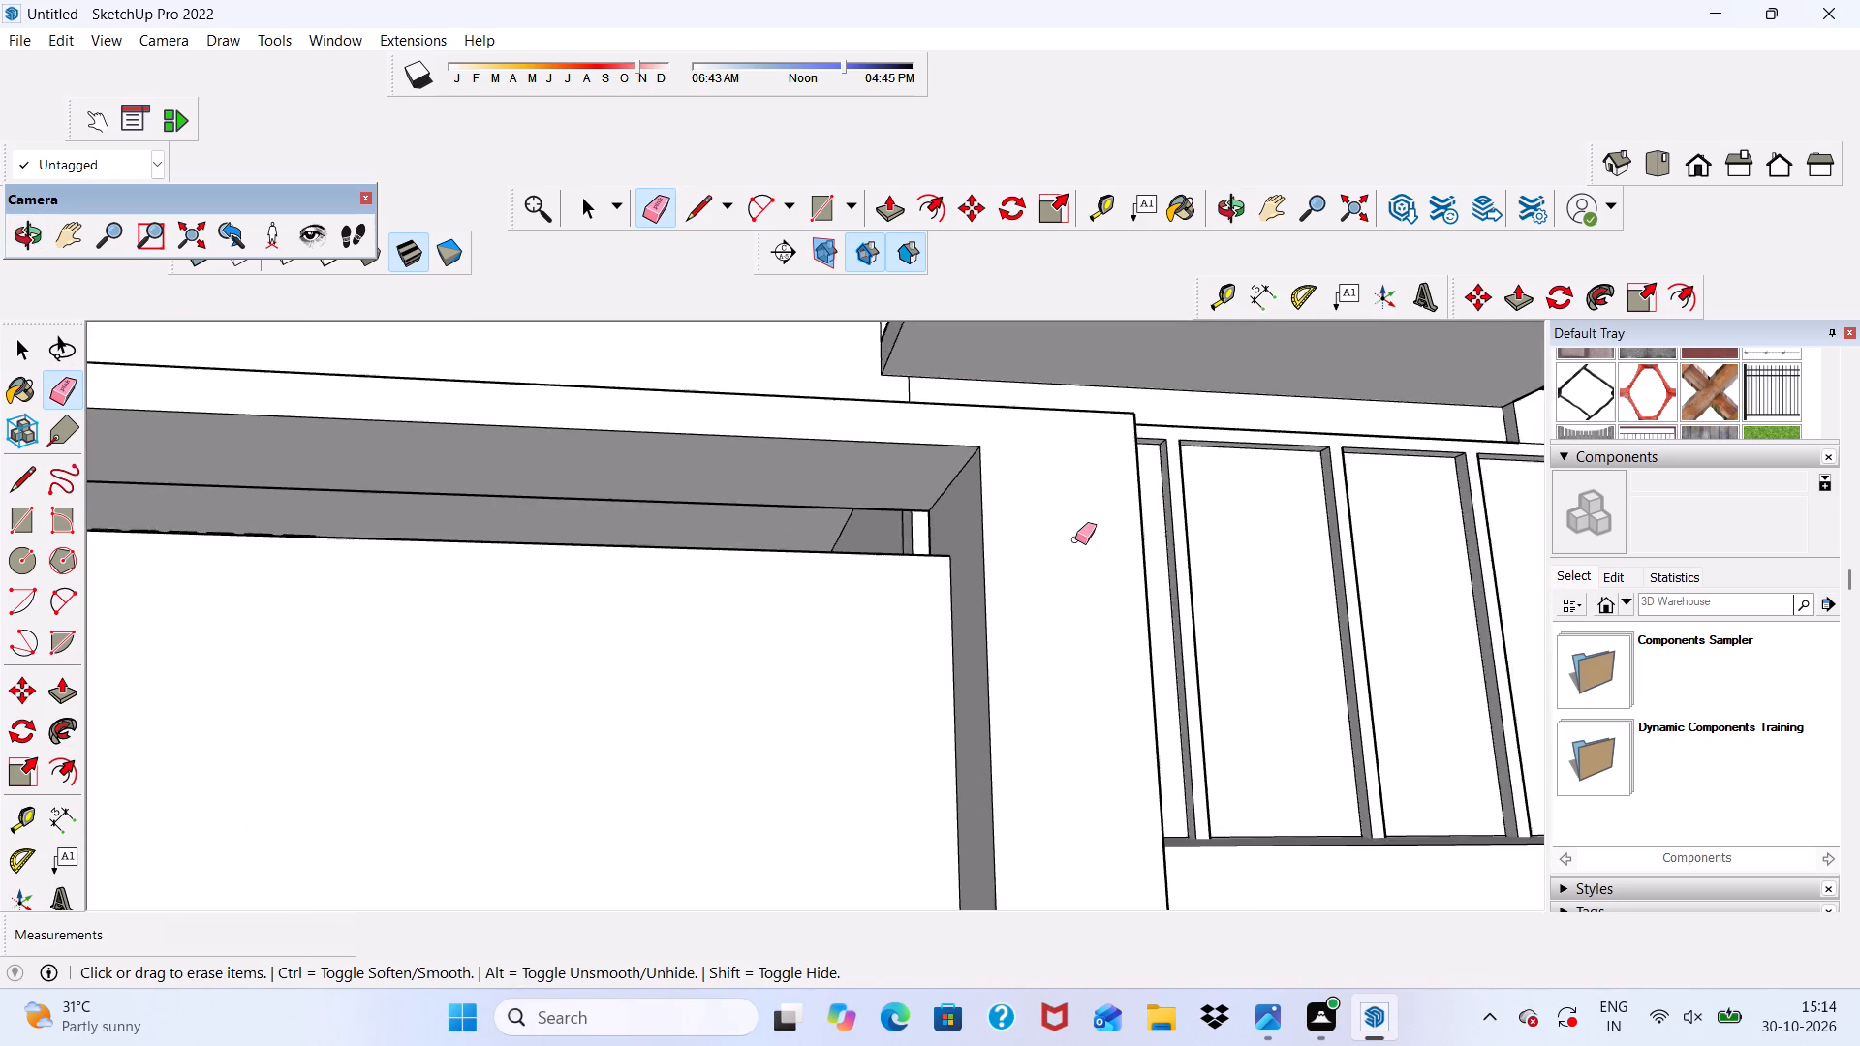
scroll(1075, 539, down, 9)
middle_drag(859, 495, 890, 766)
scroll(652, 467, down, 4)
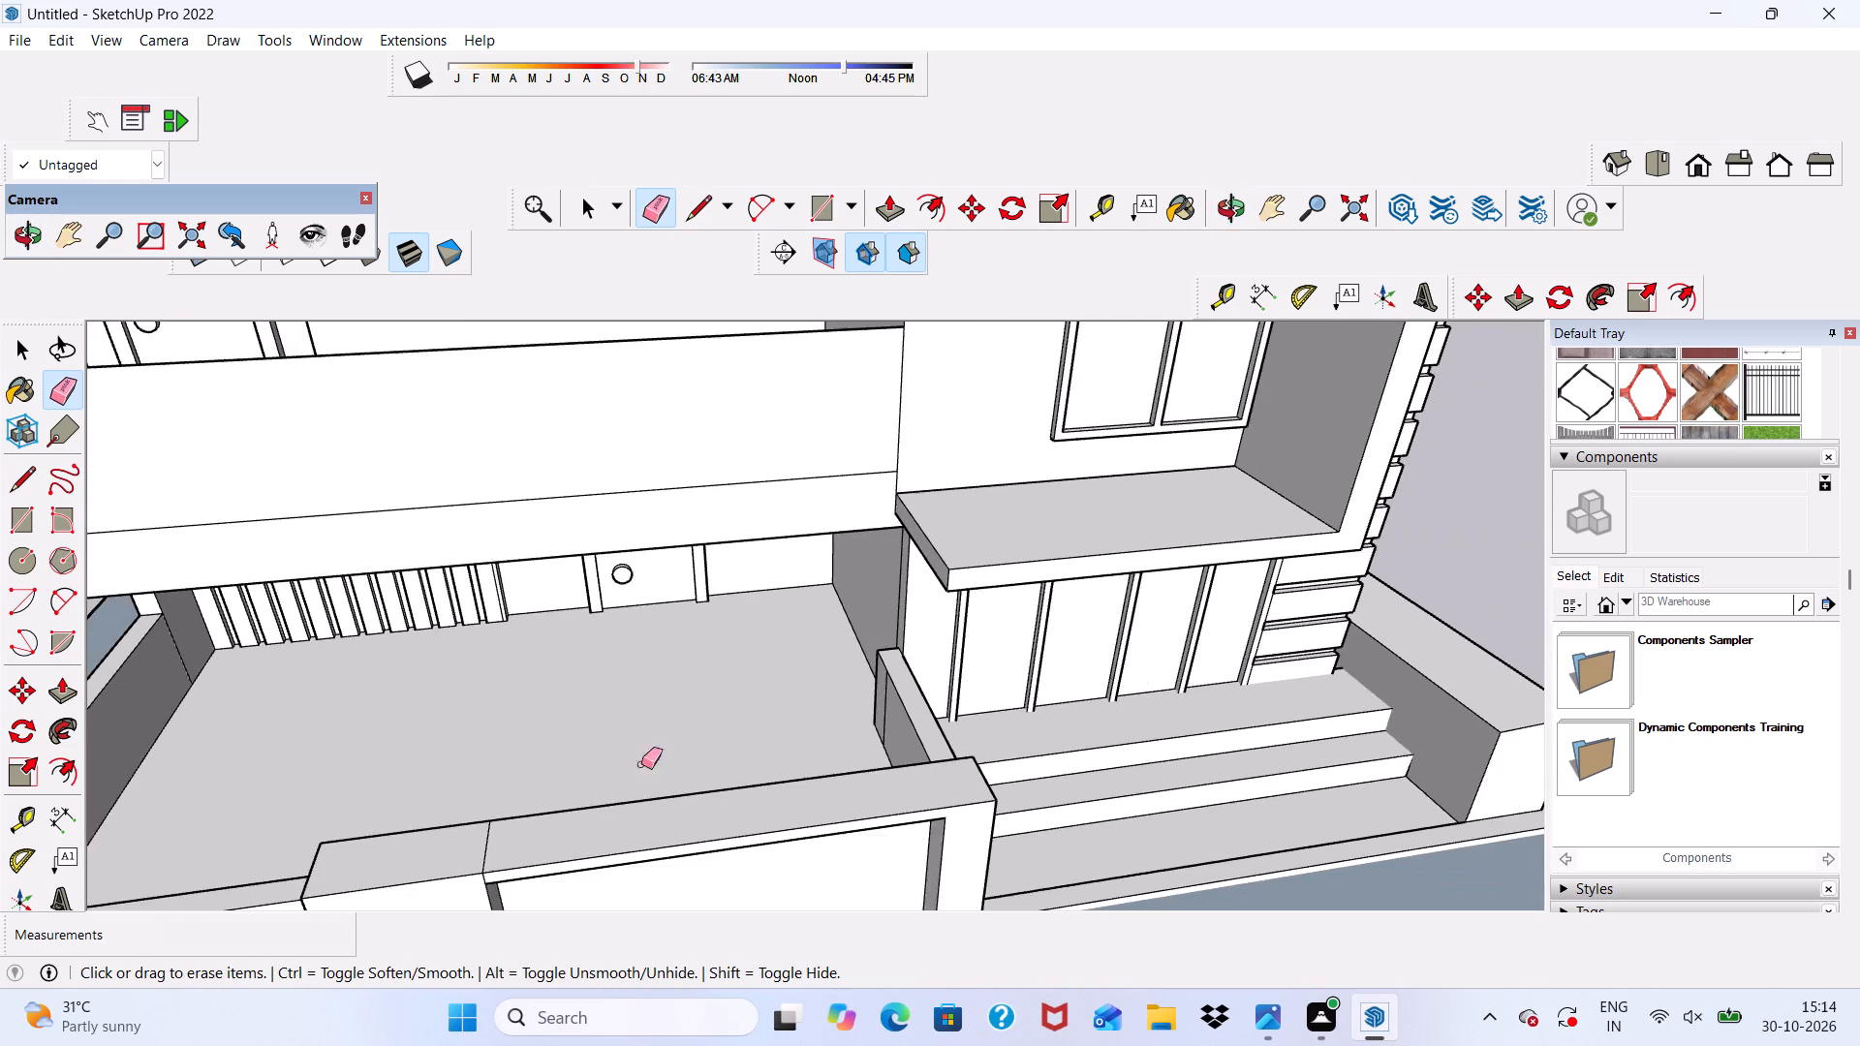
scroll(467, 804, up, 4)
scroll(560, 778, up, 1)
drag(560, 778, 577, 777)
scroll(583, 843, up, 5)
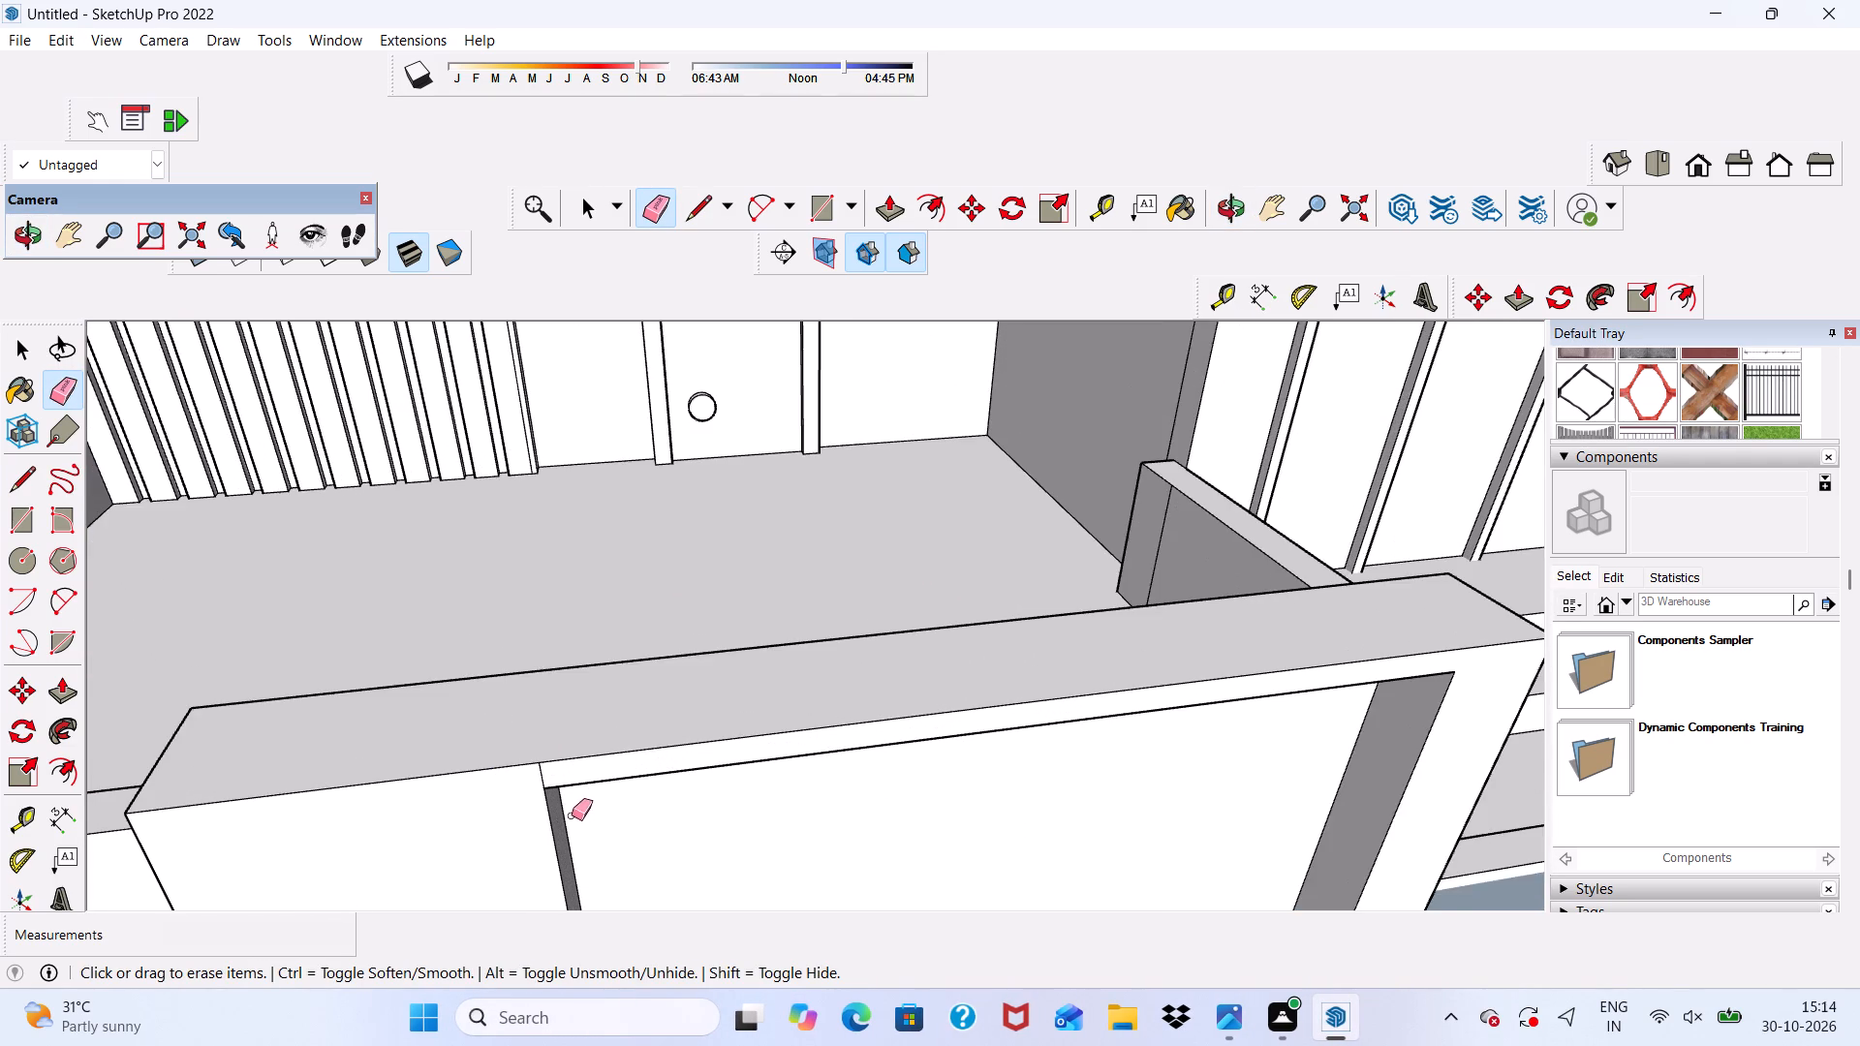
scroll(542, 788, up, 8)
drag(533, 786, 587, 776)
Examine the boundary walls and posts from the inner and outer sides for remaining stray edges.
scroll(695, 415, down, 9)
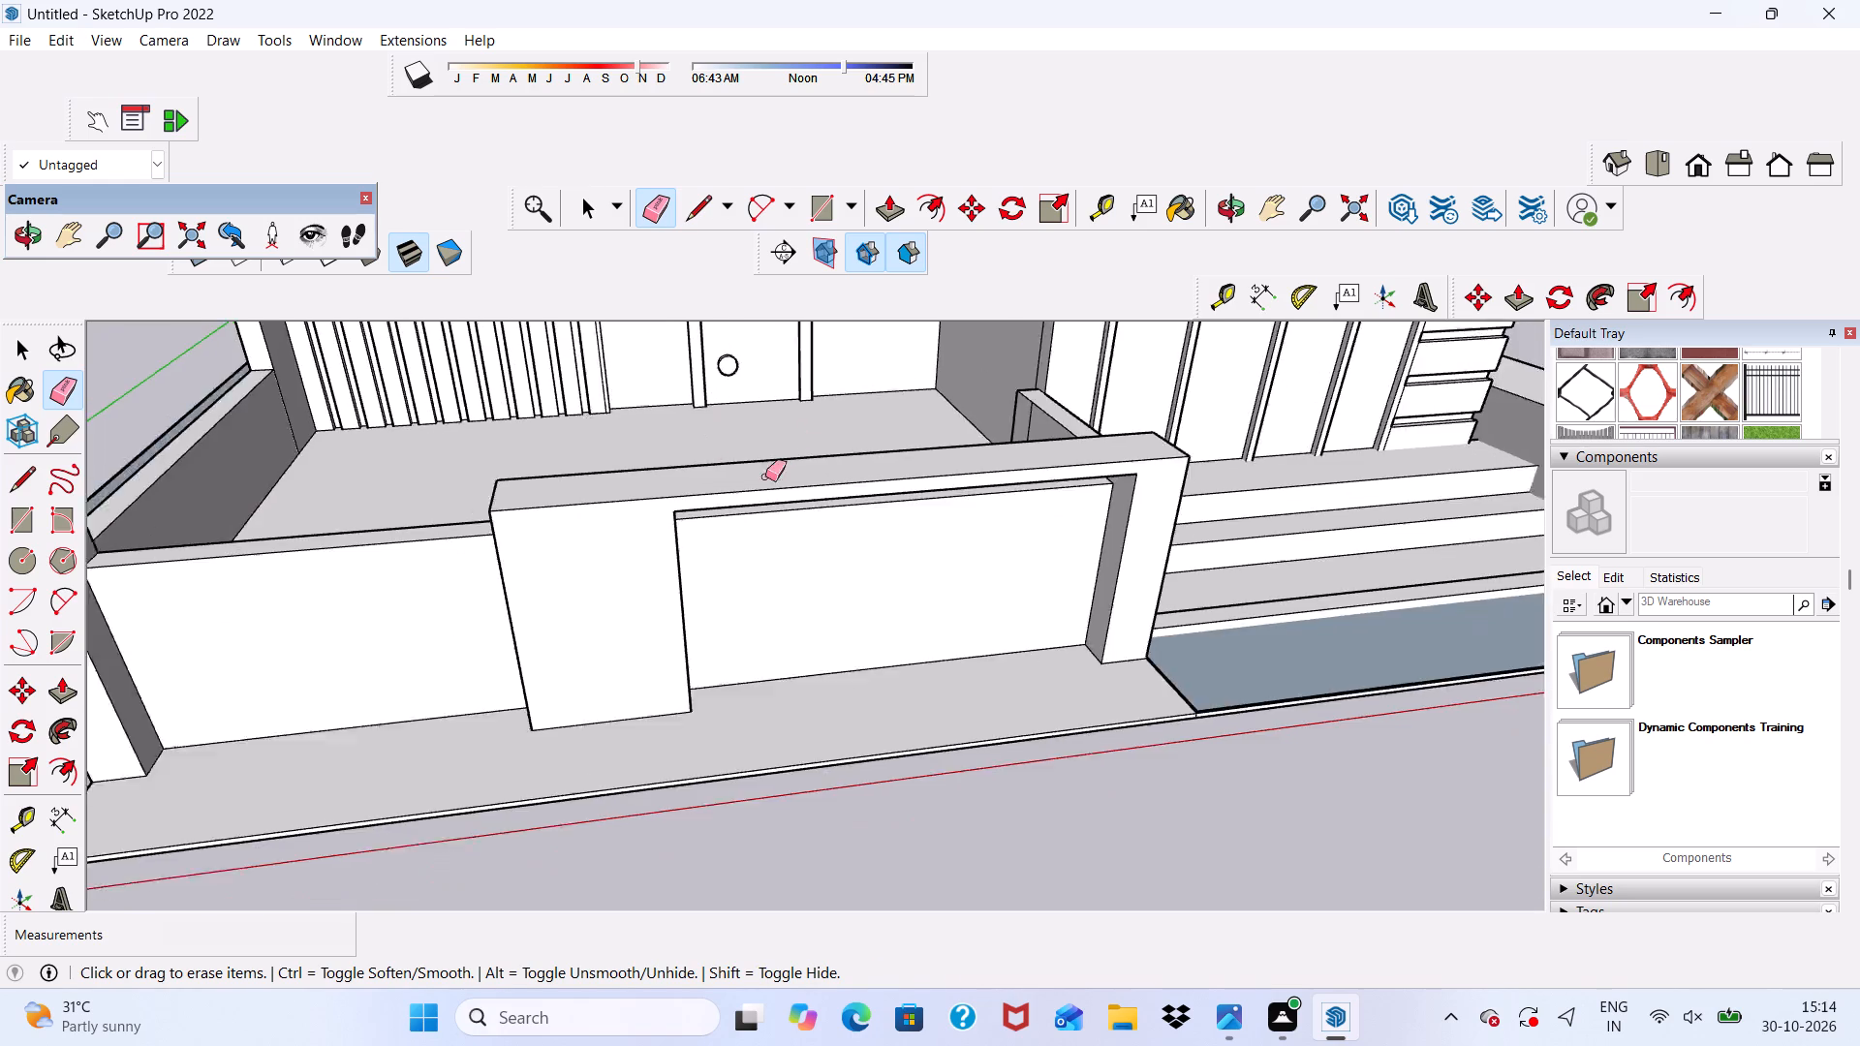
scroll(765, 477, down, 2)
scroll(765, 493, up, 1)
middle_drag(765, 493, 1300, 449)
scroll(1061, 446, up, 2)
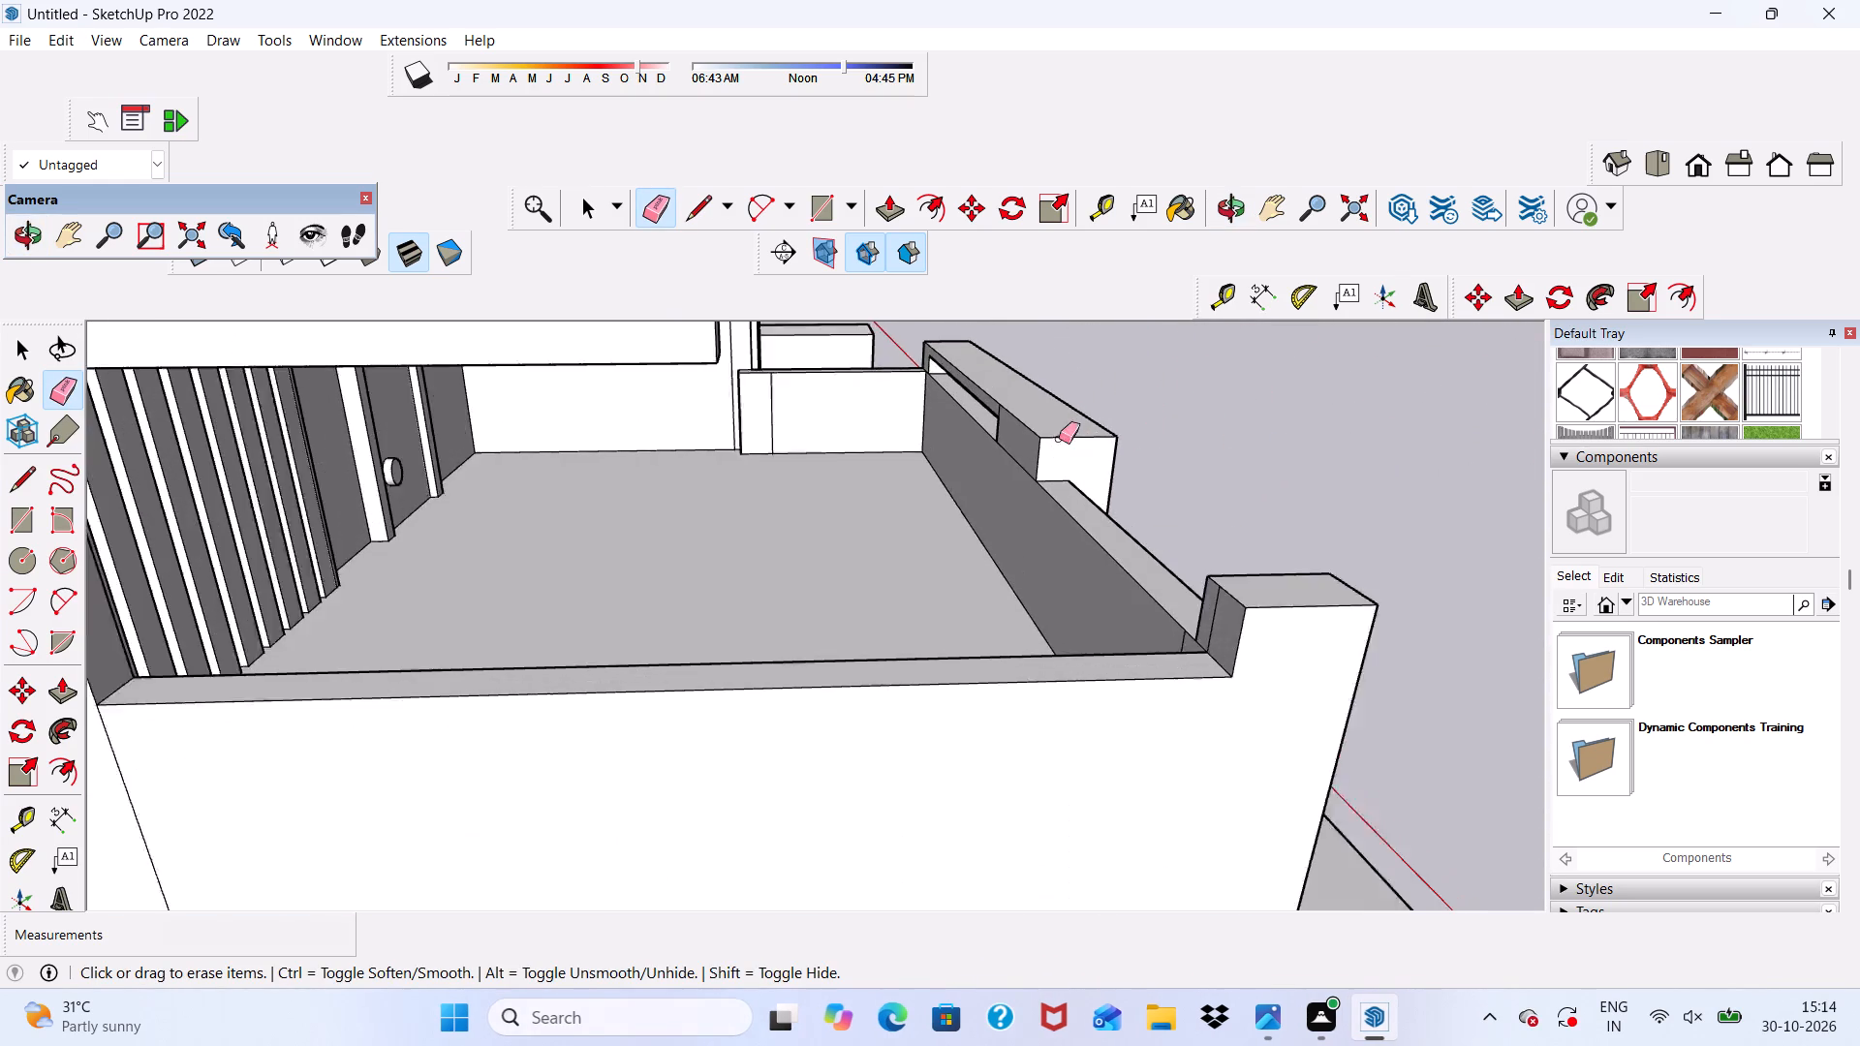
scroll(1059, 439, up, 4)
scroll(1029, 421, down, 6)
scroll(1157, 473, up, 1)
scroll(1157, 473, down, 5)
scroll(1177, 629, down, 1)
middle_drag(1178, 635, 977, 500)
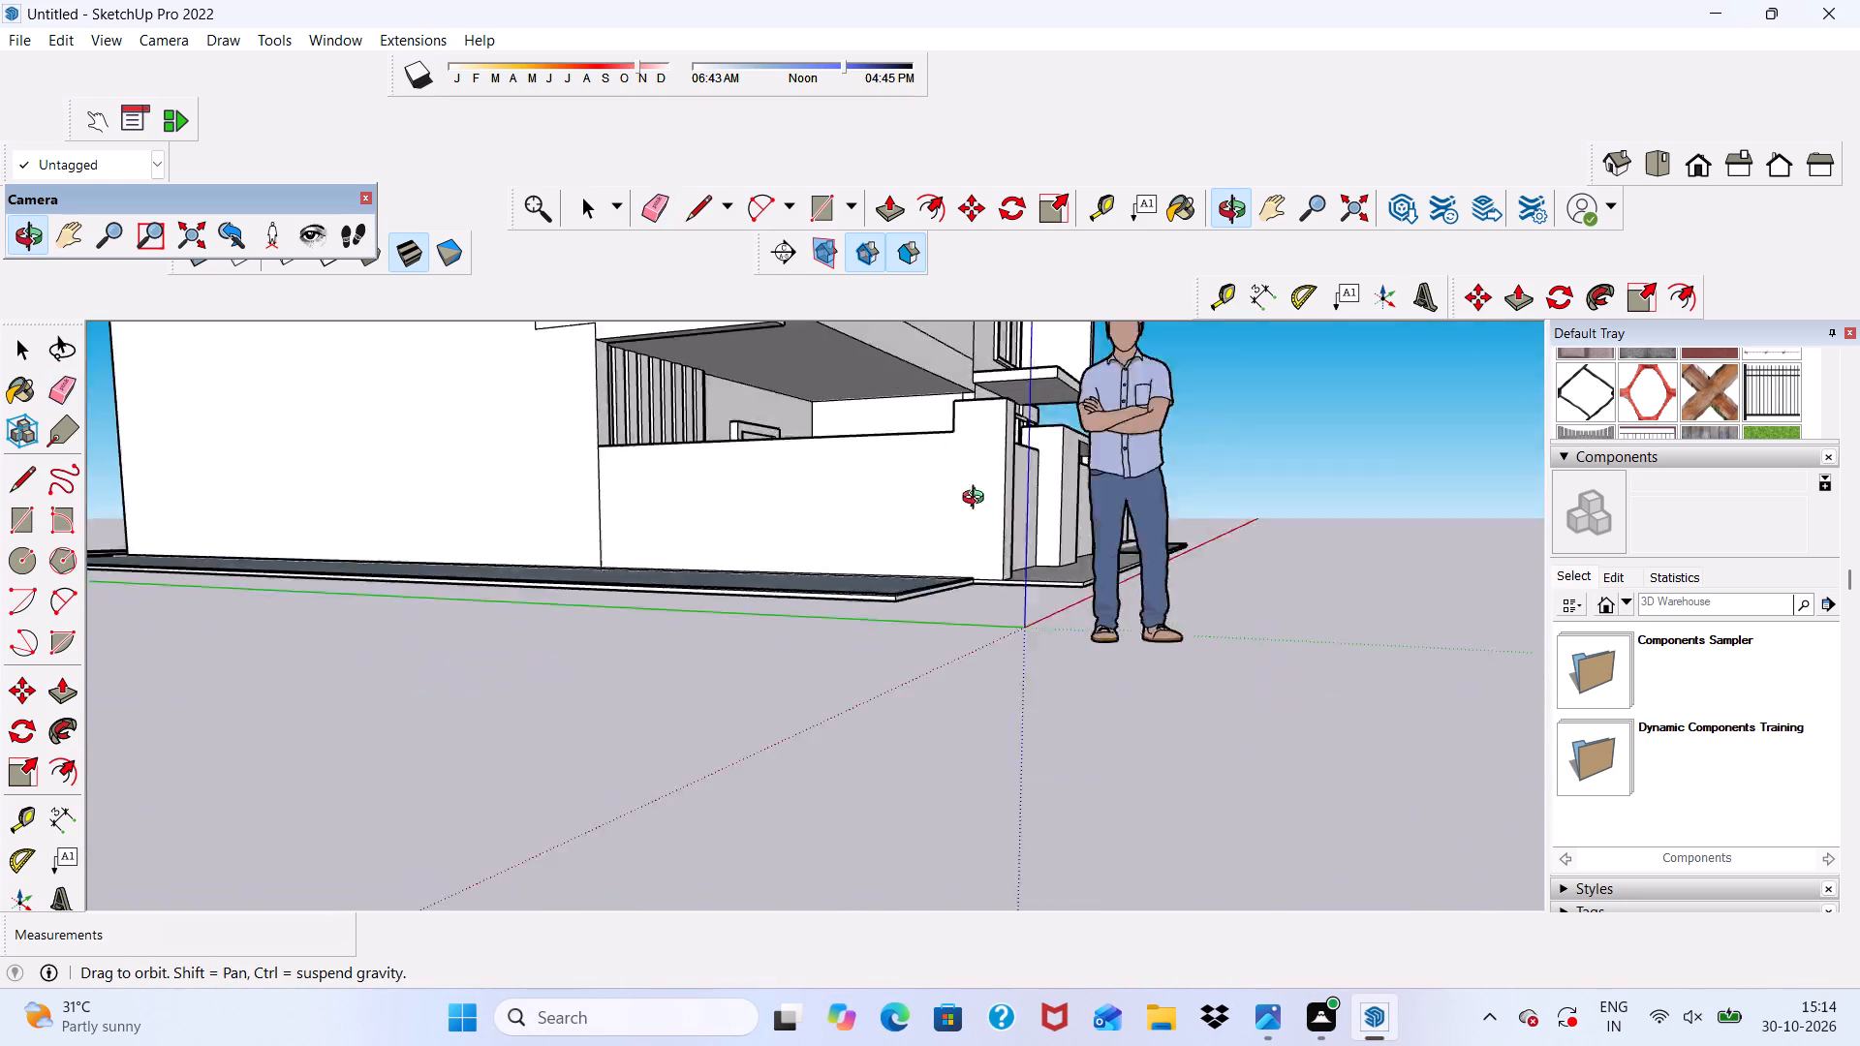
middle_drag(977, 500, 941, 446)
middle_drag(842, 486, 702, 557)
scroll(685, 561, up, 3)
key(space)
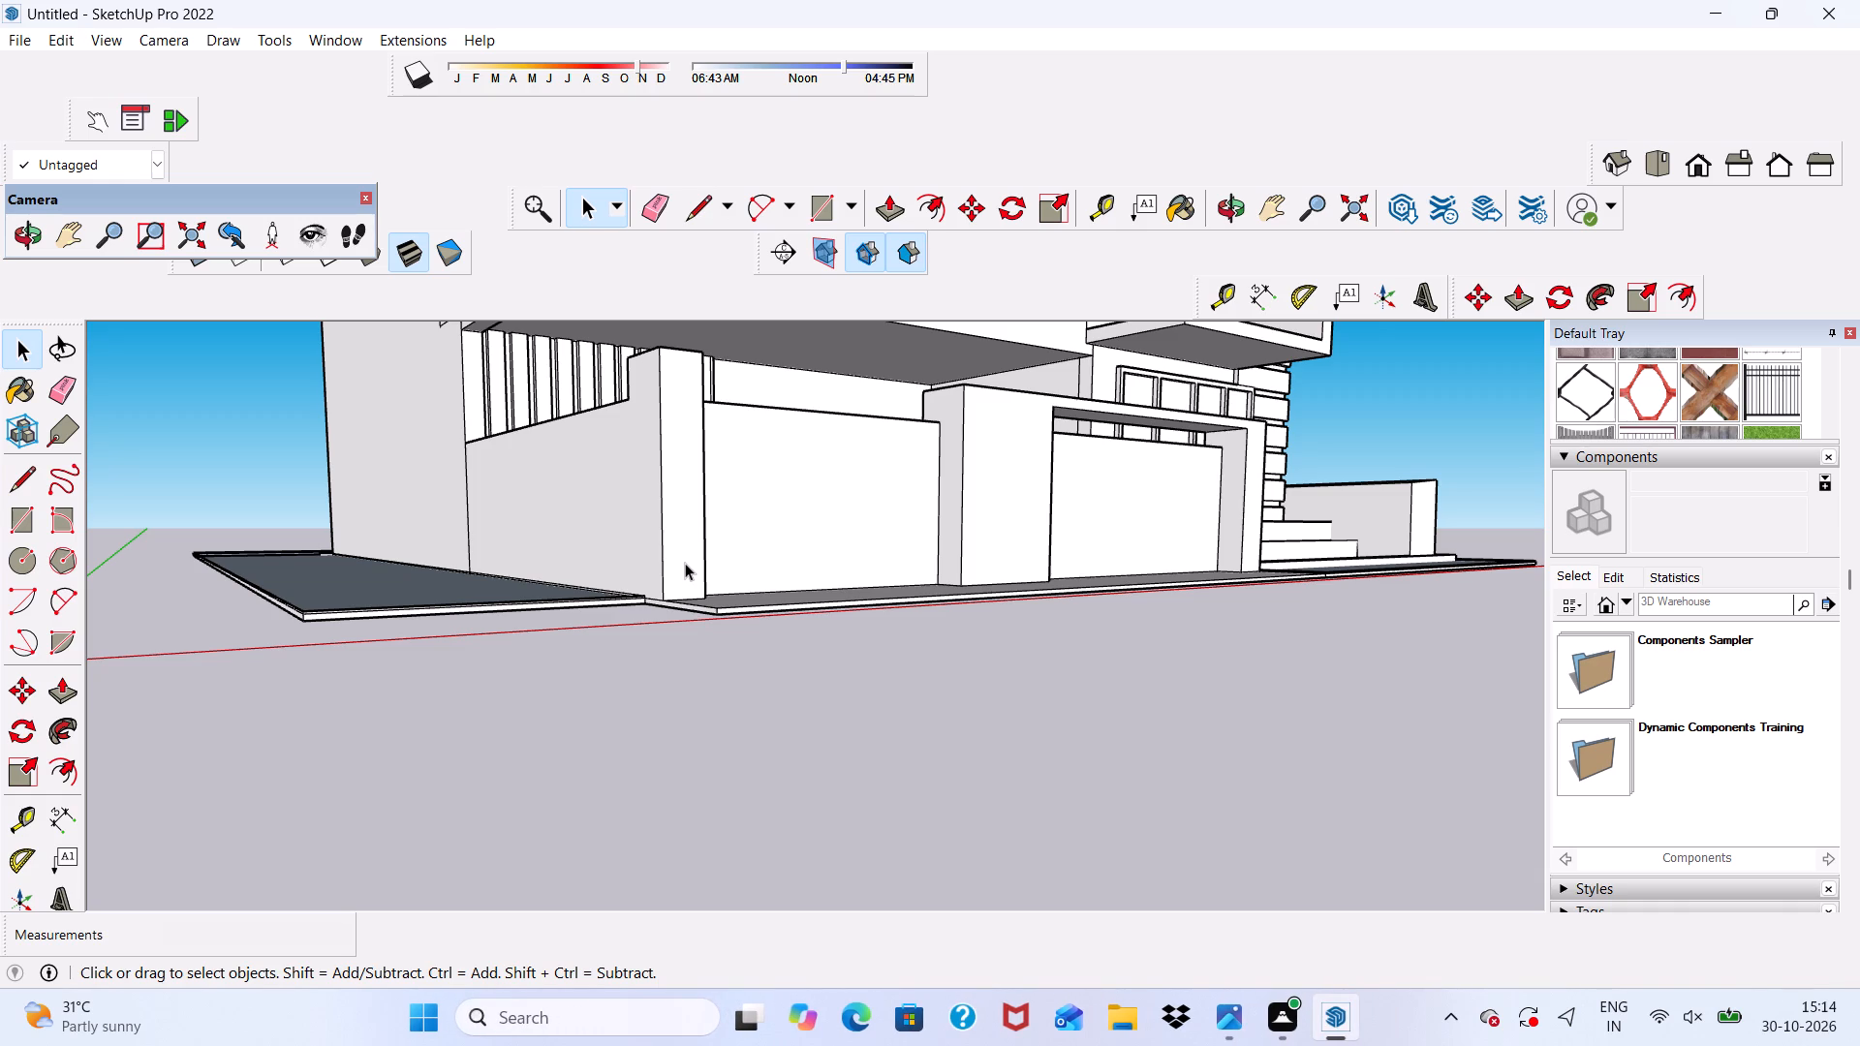
Erase the front-end edges of the dark ground strip running along the outside of the house's side wall.
scroll(719, 587, down, 4)
scroll(571, 544, up, 5)
scroll(625, 606, up, 1)
middle_drag(625, 606, 596, 693)
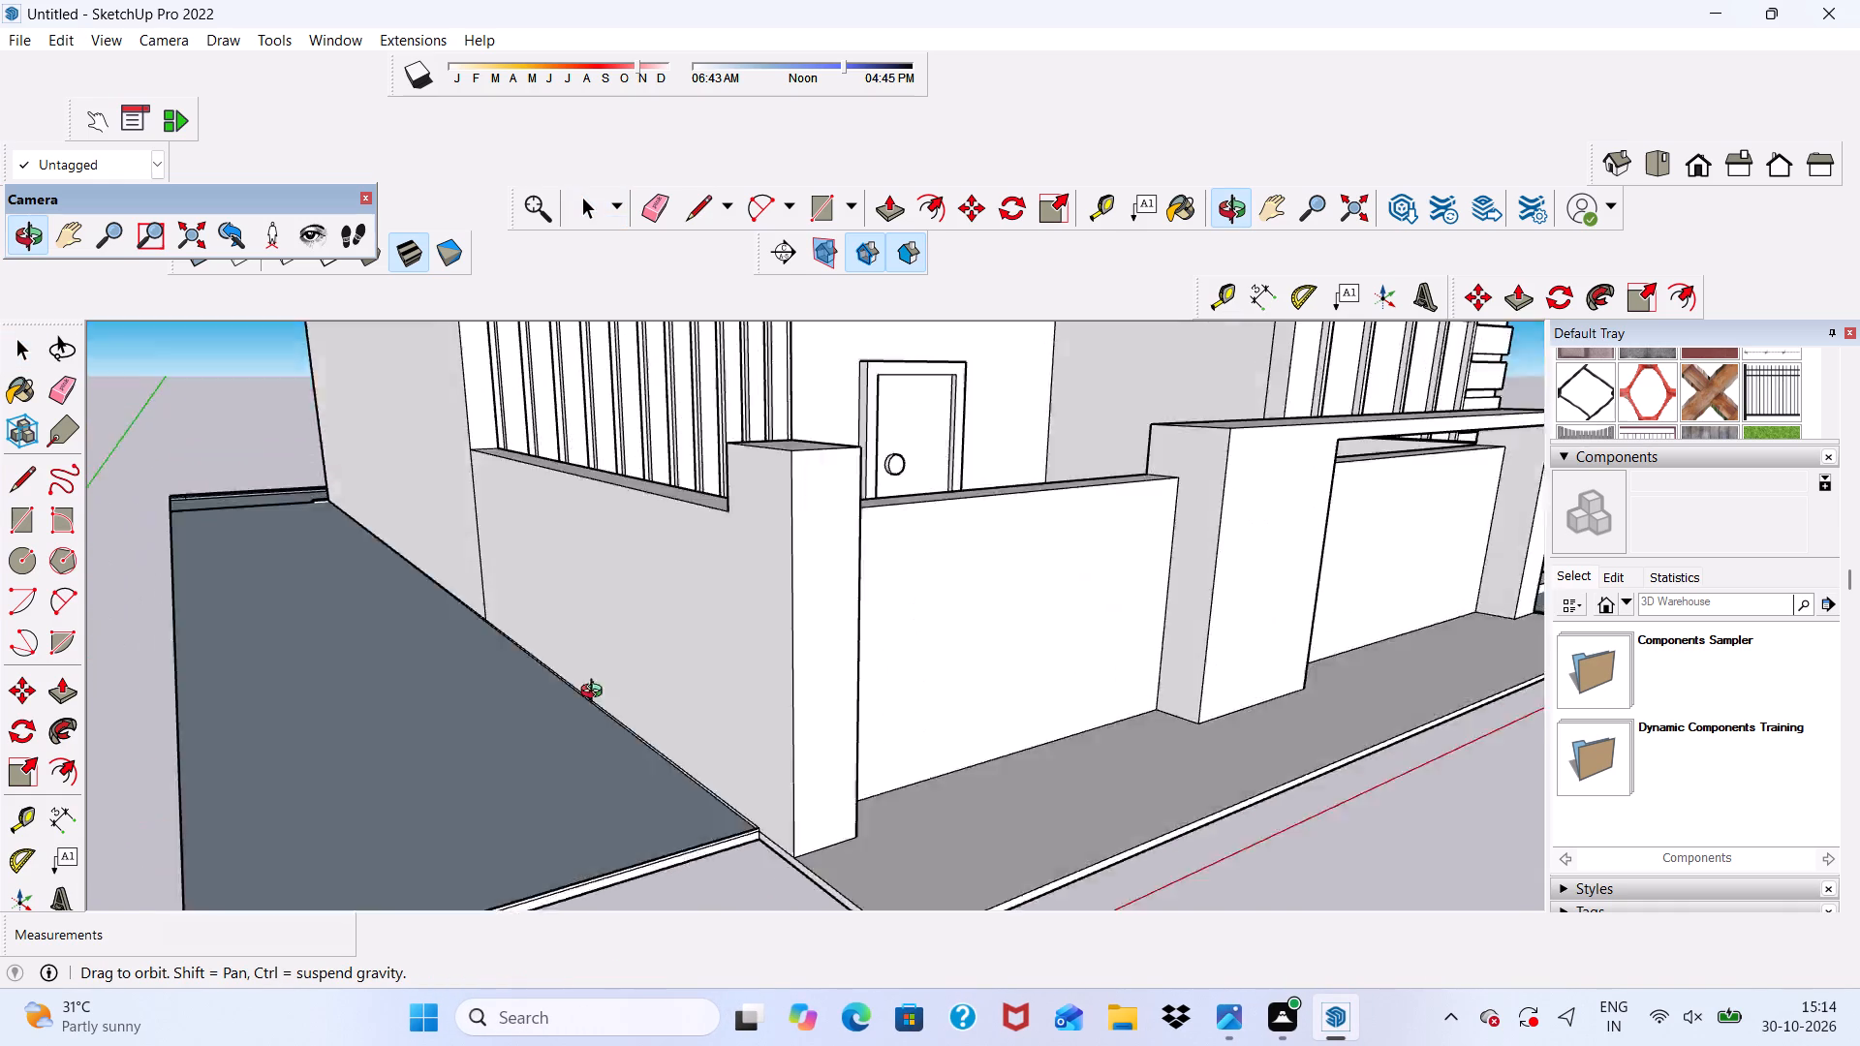
middle_drag(596, 693, 586, 676)
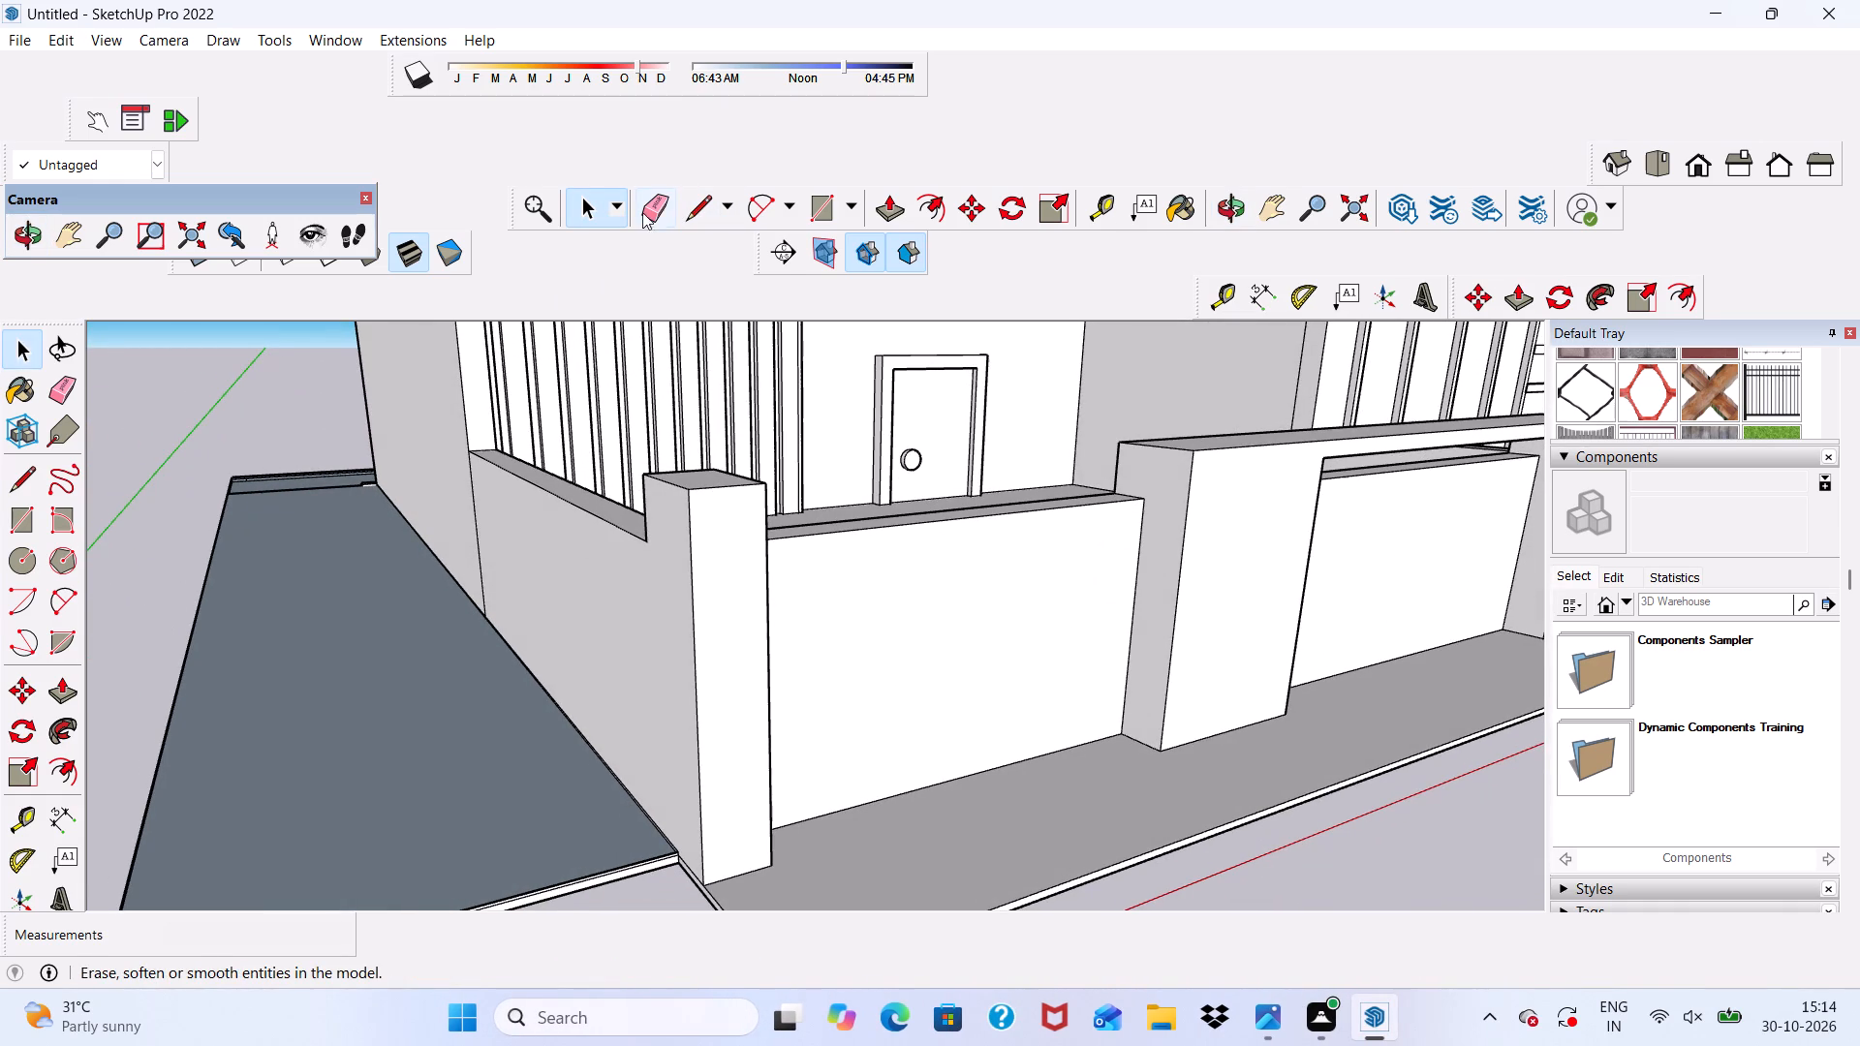
click(660, 200)
scroll(607, 644, down, 3)
click(622, 824)
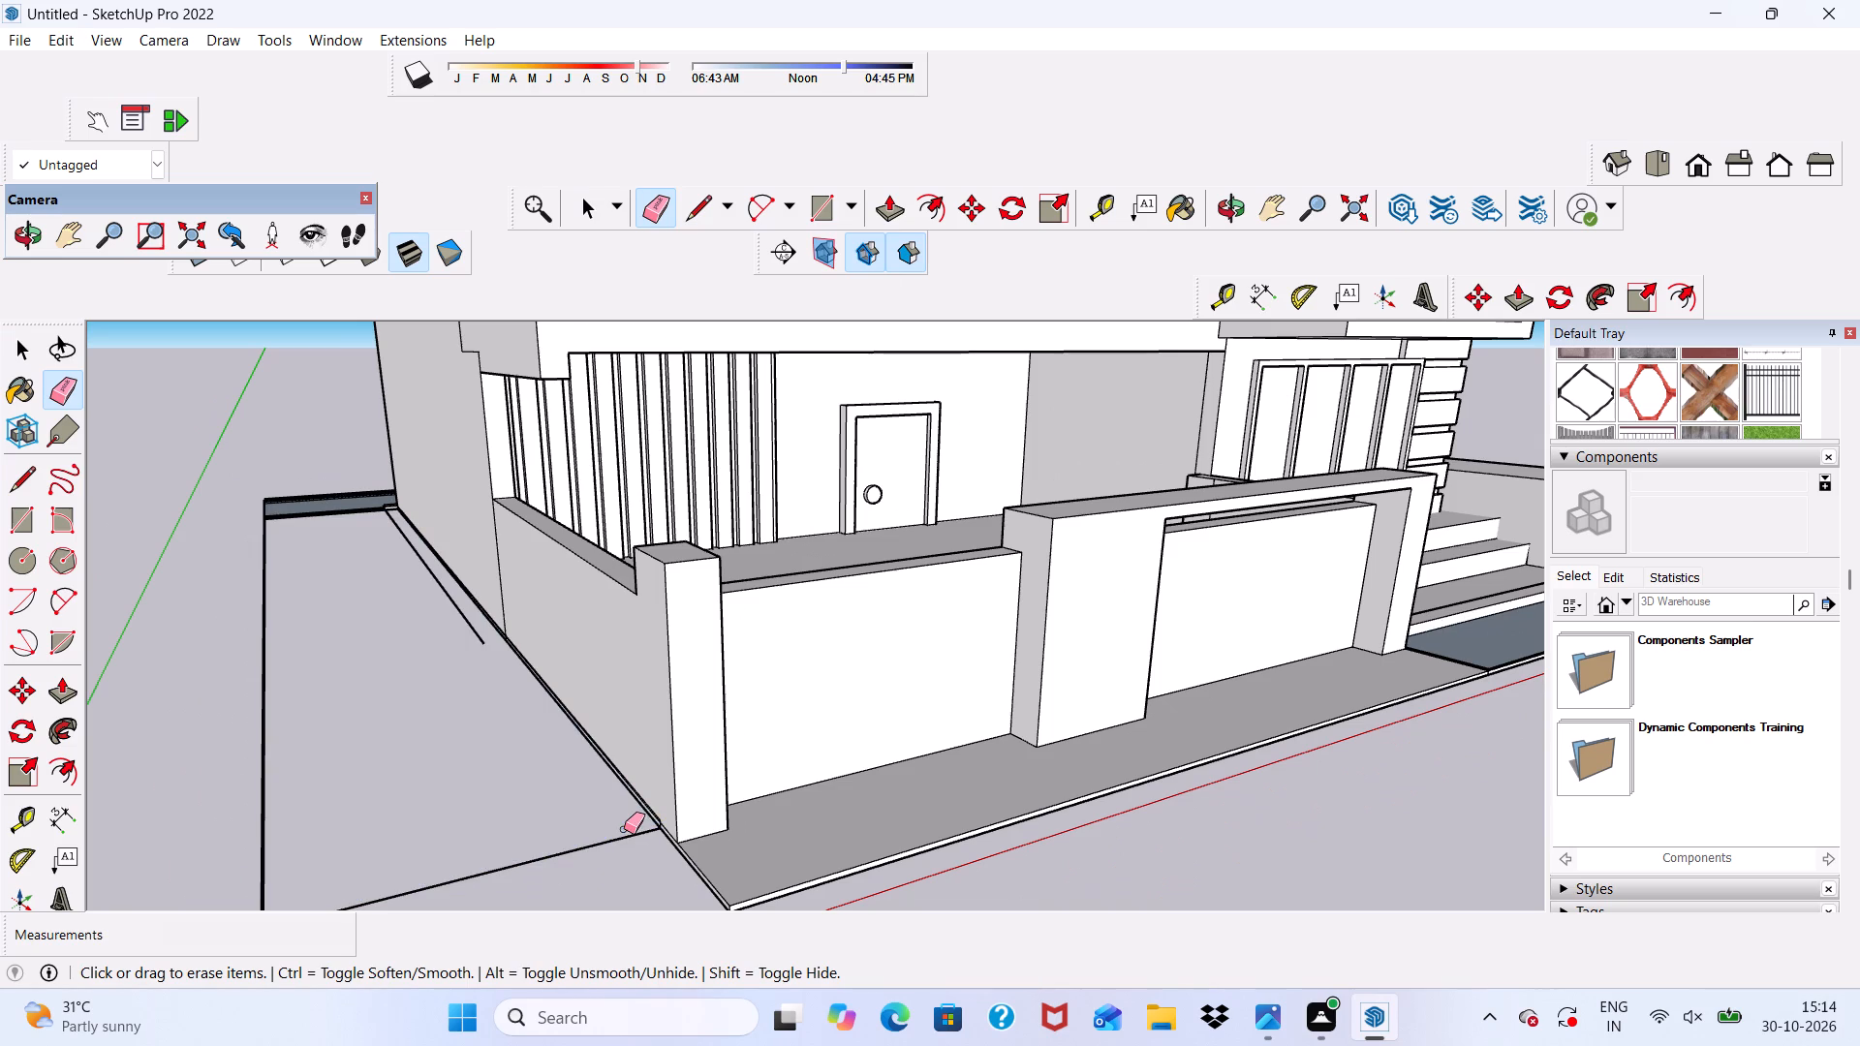
click(624, 838)
Erase the long outer edges left from the ground strip beside the house's side wall.
scroll(548, 789, down, 6)
scroll(567, 754, up, 1)
middle_drag(568, 754, 805, 634)
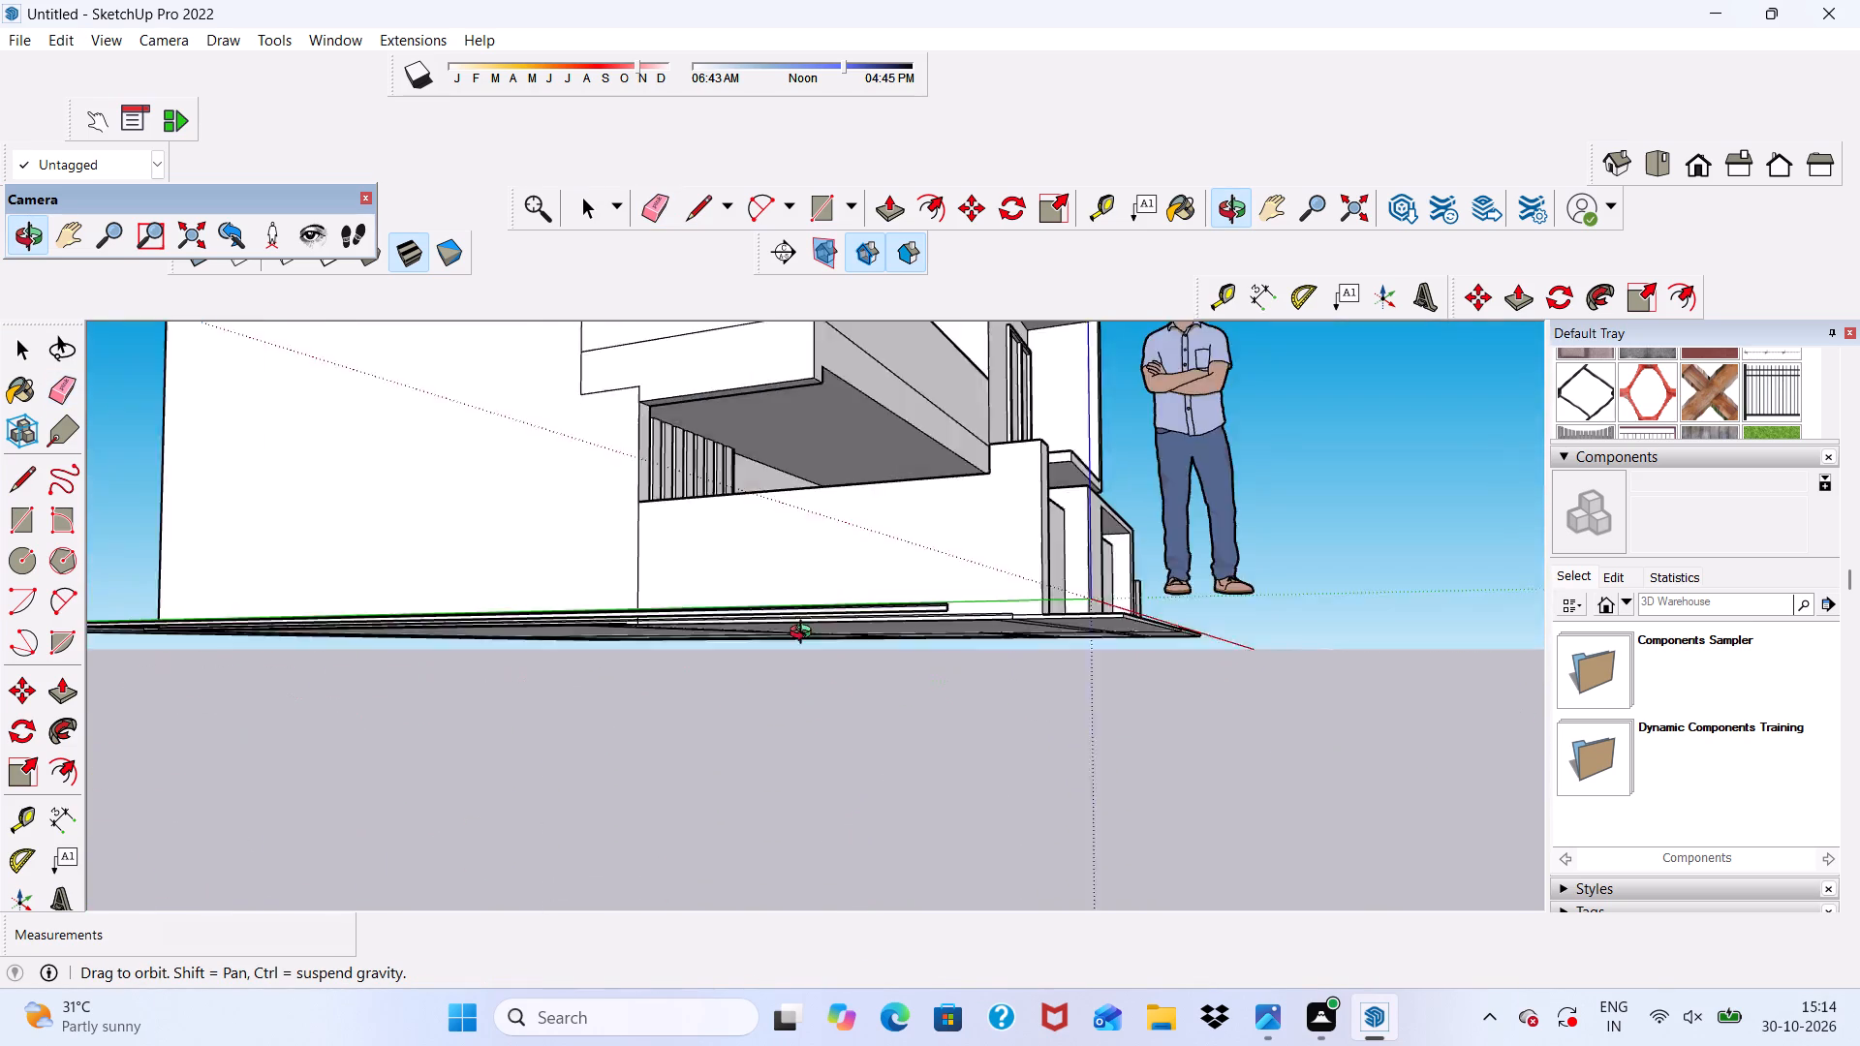
middle_drag(805, 634, 883, 522)
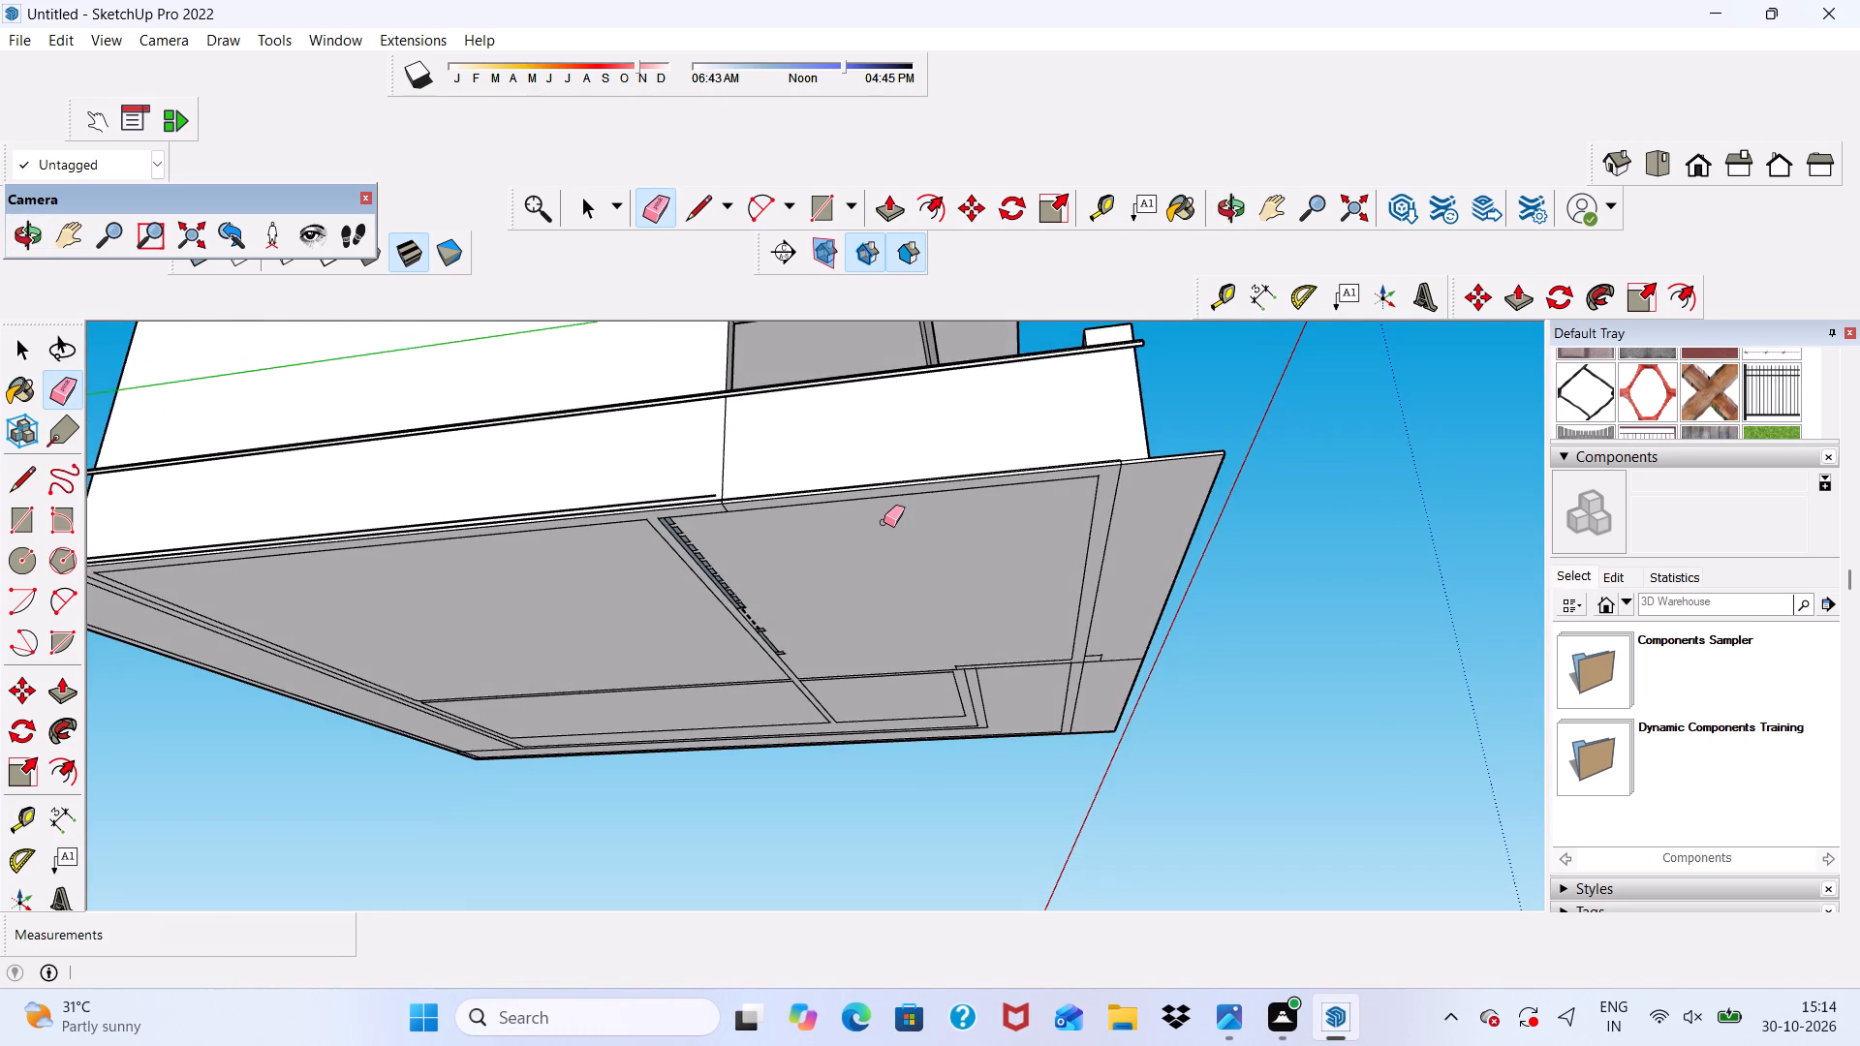
scroll(883, 522, down, 4)
scroll(898, 647, down, 4)
scroll(606, 502, up, 5)
scroll(606, 506, down, 1)
scroll(605, 639, up, 4)
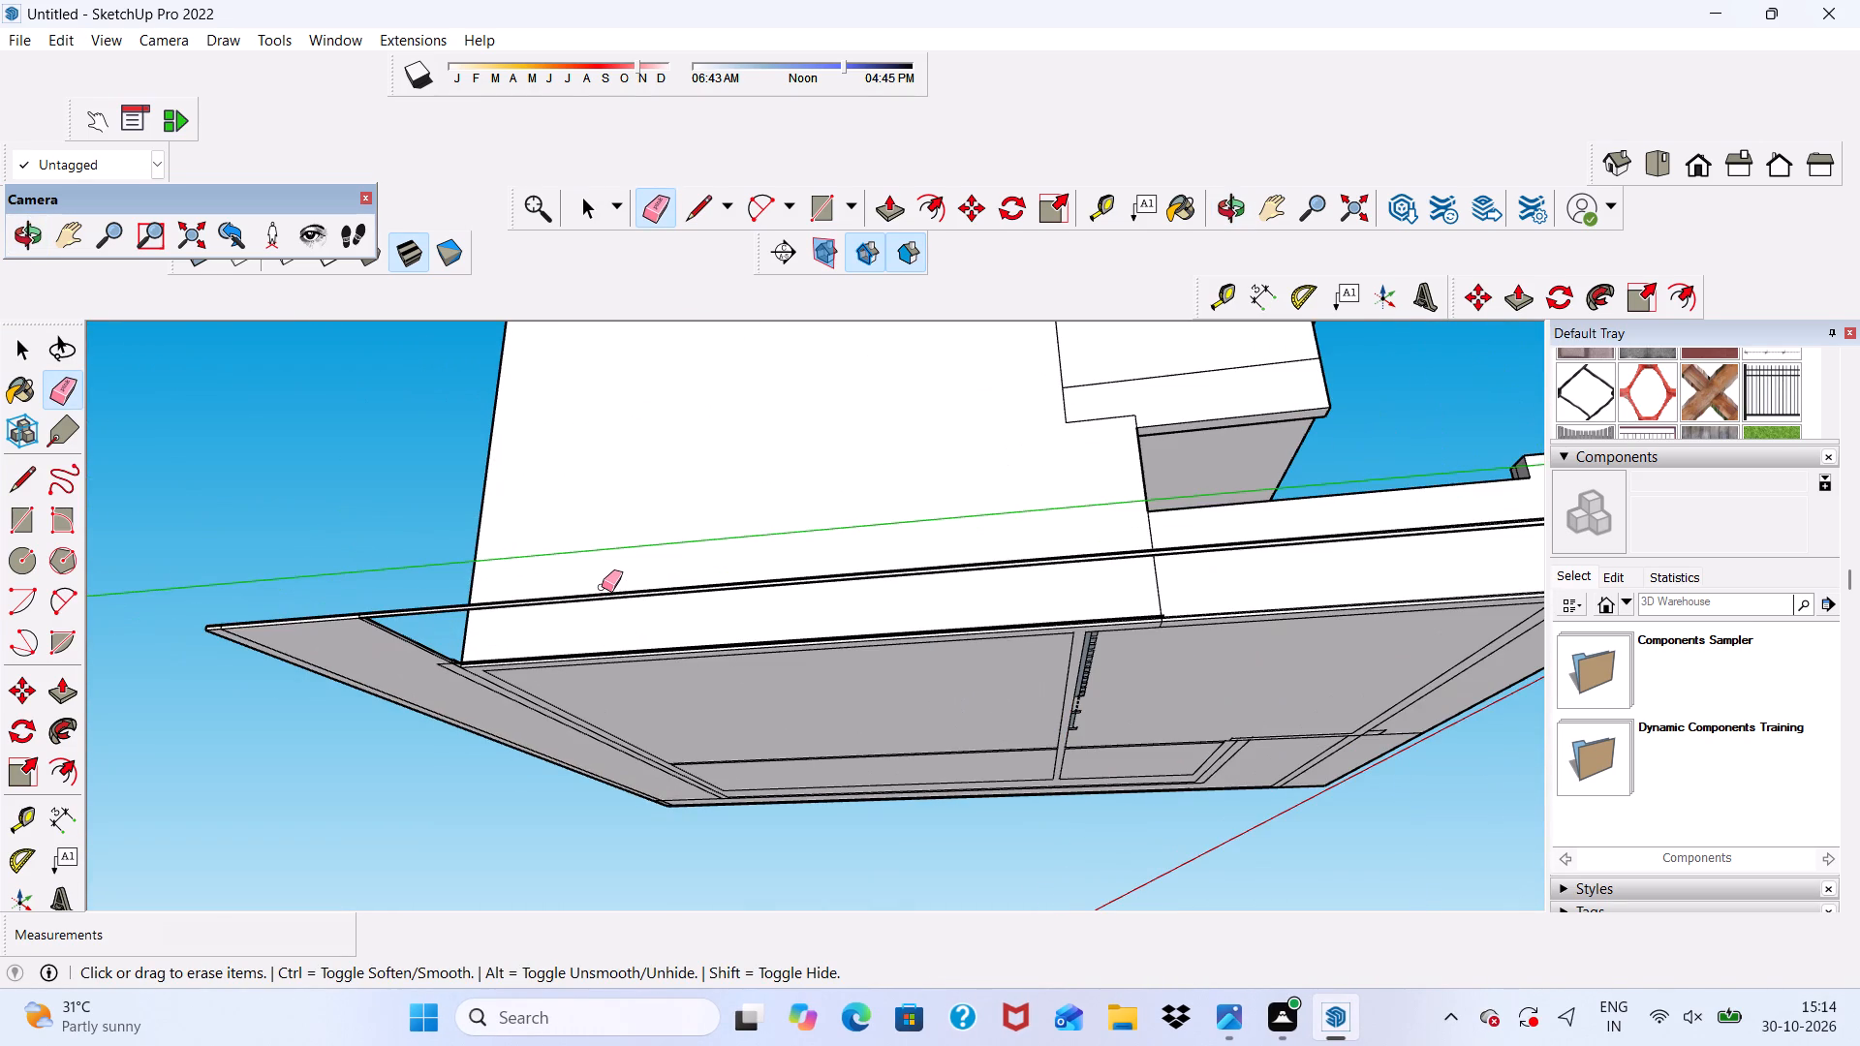
drag(602, 587, 602, 600)
Erase the short end edge of the dark ground strip behind the house at the rear corner.
scroll(381, 631, up, 1)
scroll(386, 624, down, 2)
middle_drag(392, 632, 412, 684)
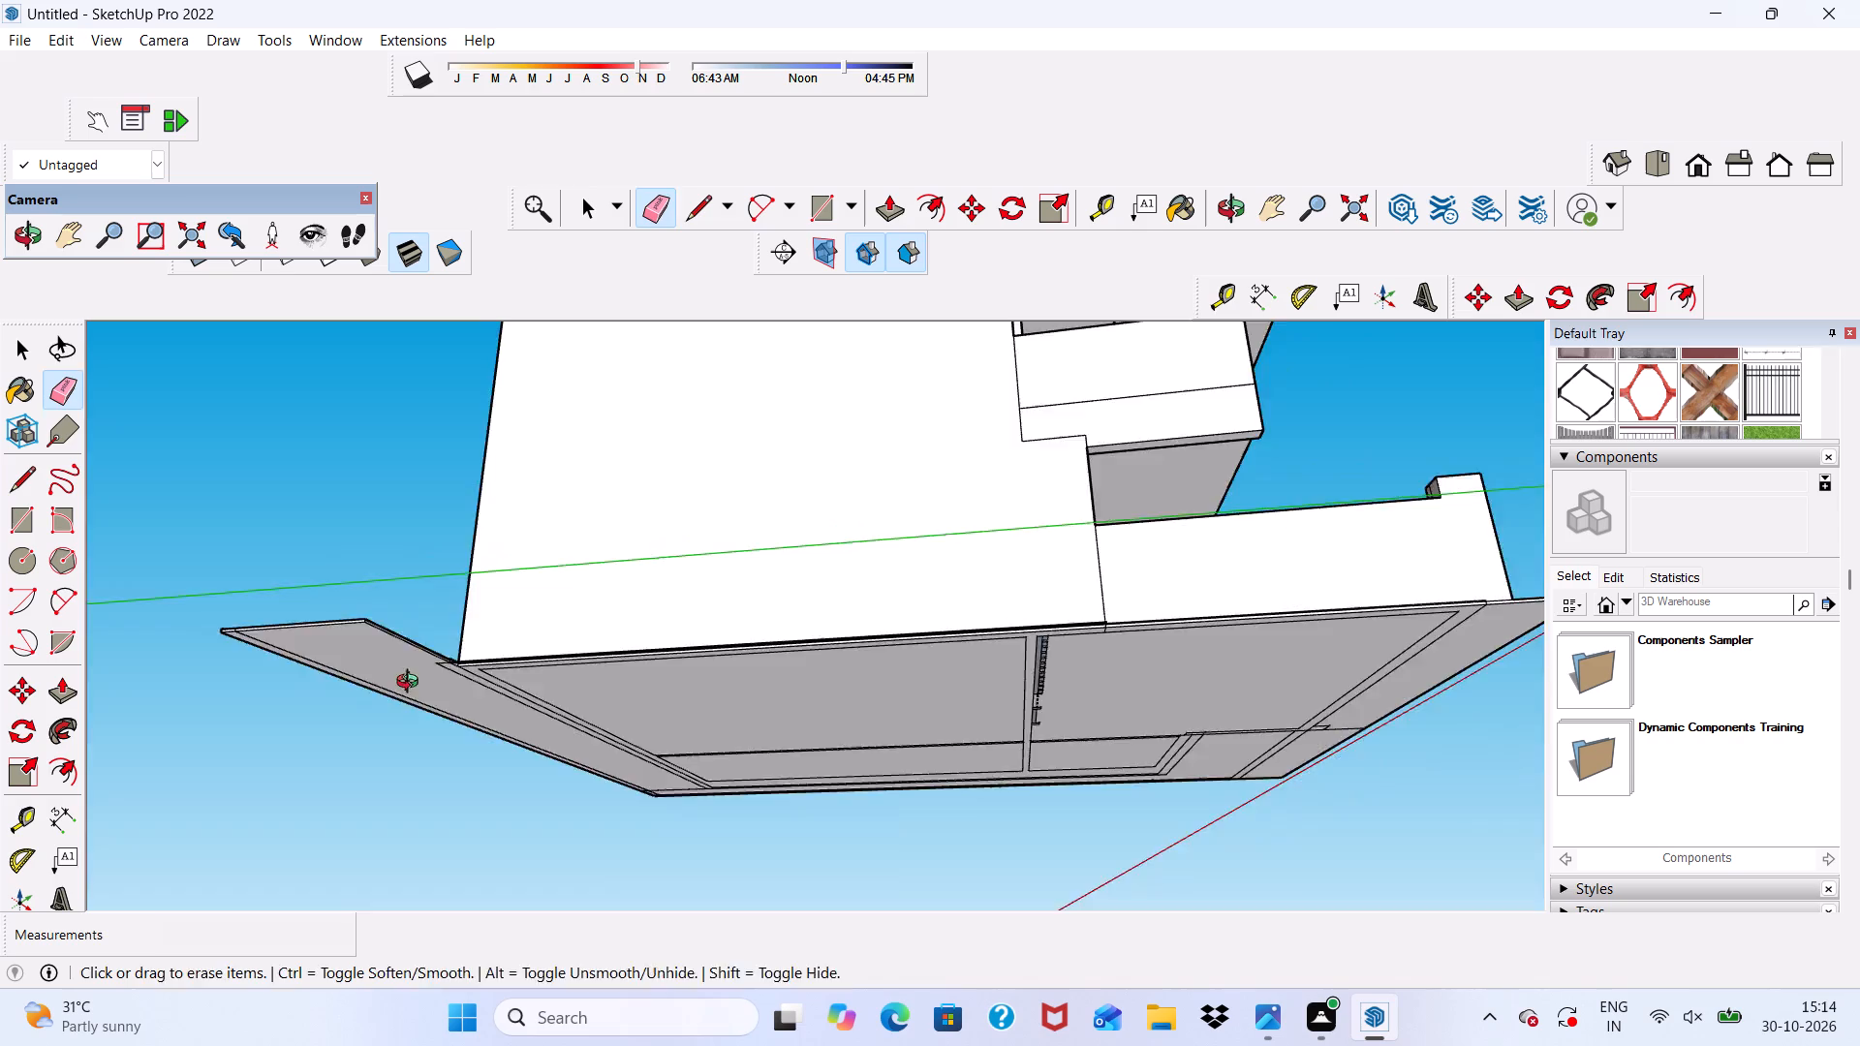
middle_drag(412, 684, 702, 775)
scroll(829, 839, up, 4)
scroll(788, 824, down, 1)
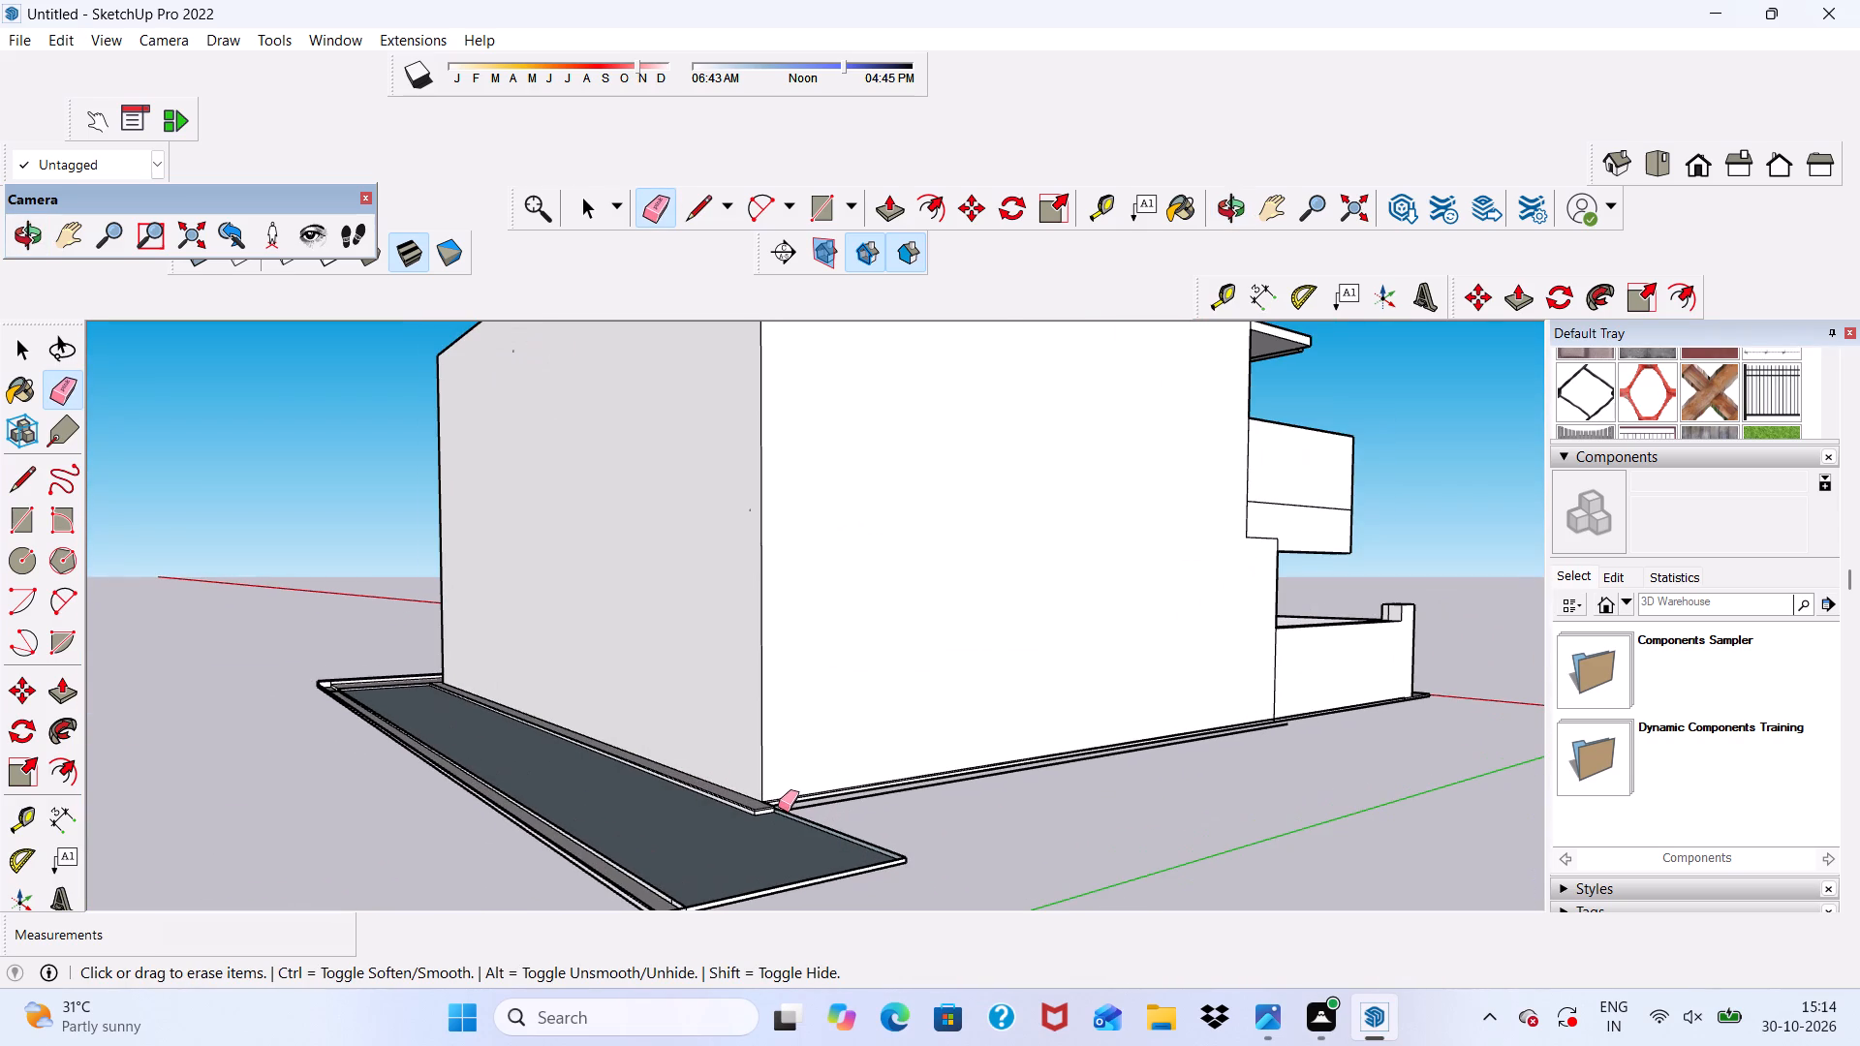
click(778, 813)
Erase the thin line along the base of the house wall above the slab edge at the rear corner.
scroll(841, 827, down, 4)
middle_drag(891, 845, 870, 676)
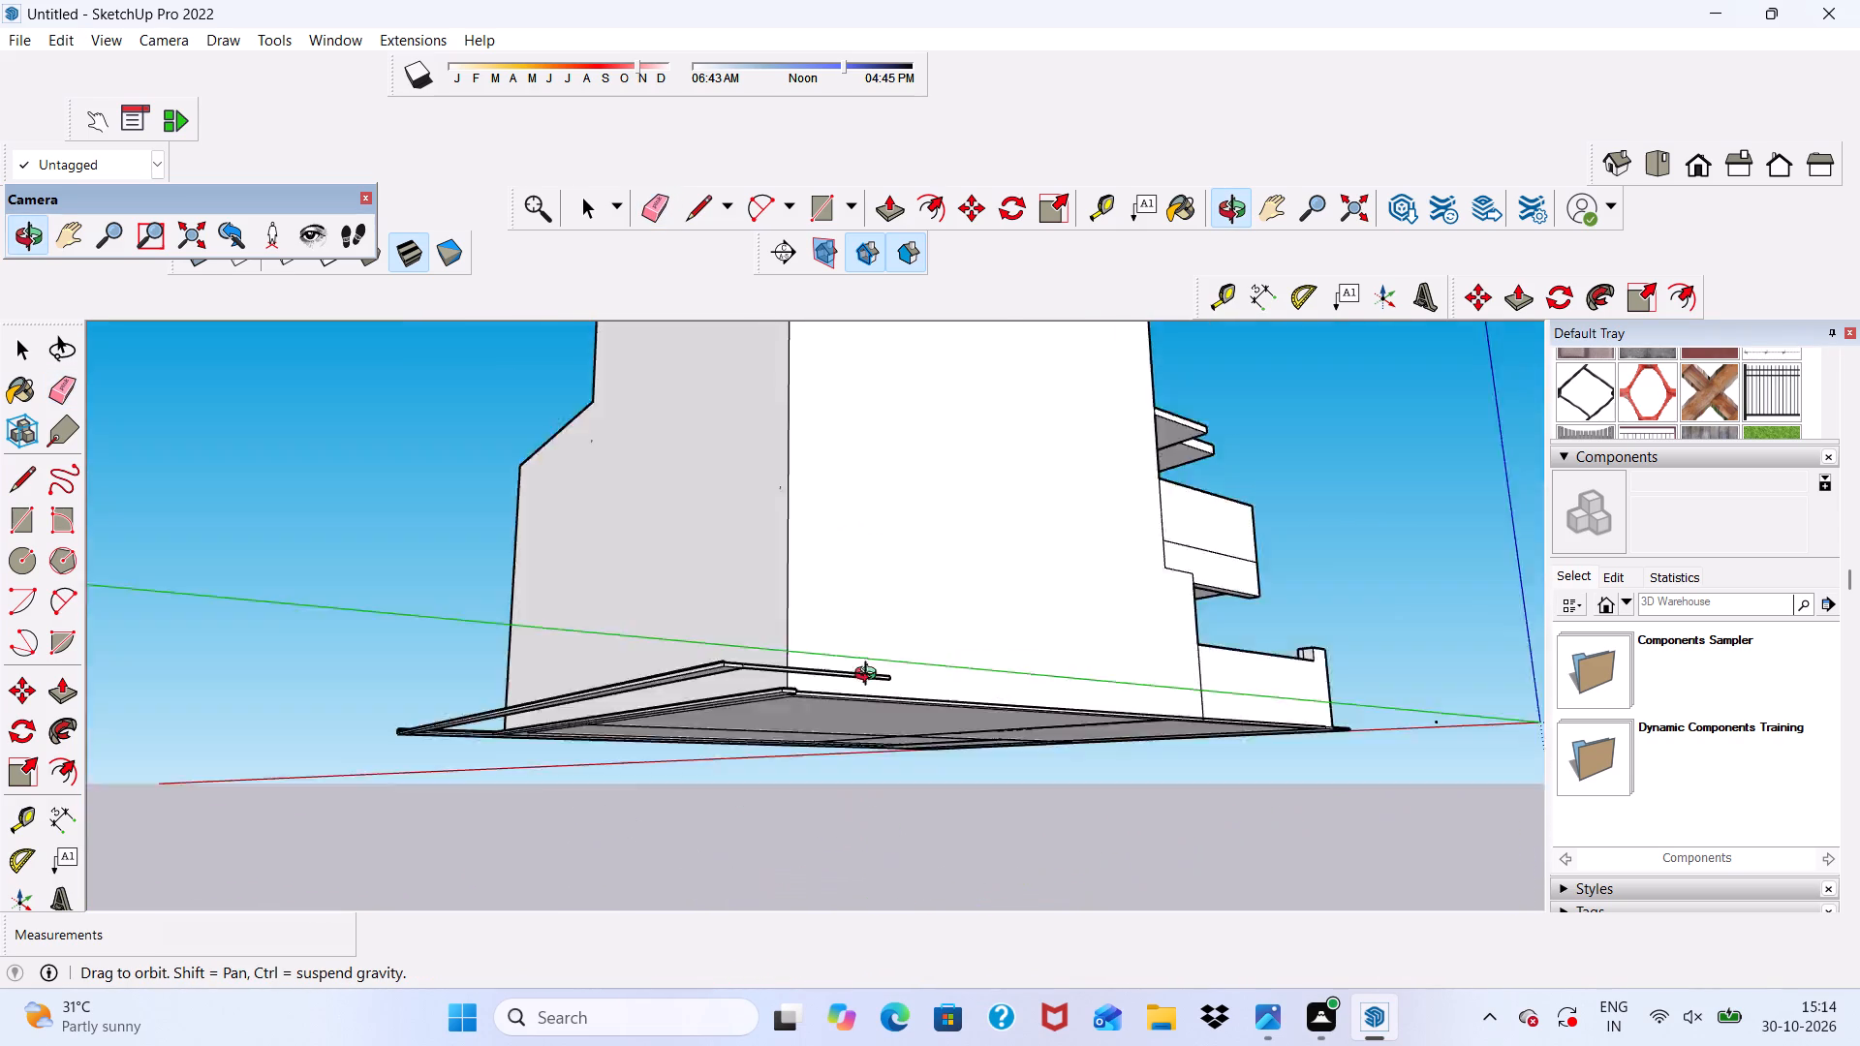
middle_drag(870, 676, 764, 691)
scroll(645, 637, up, 9)
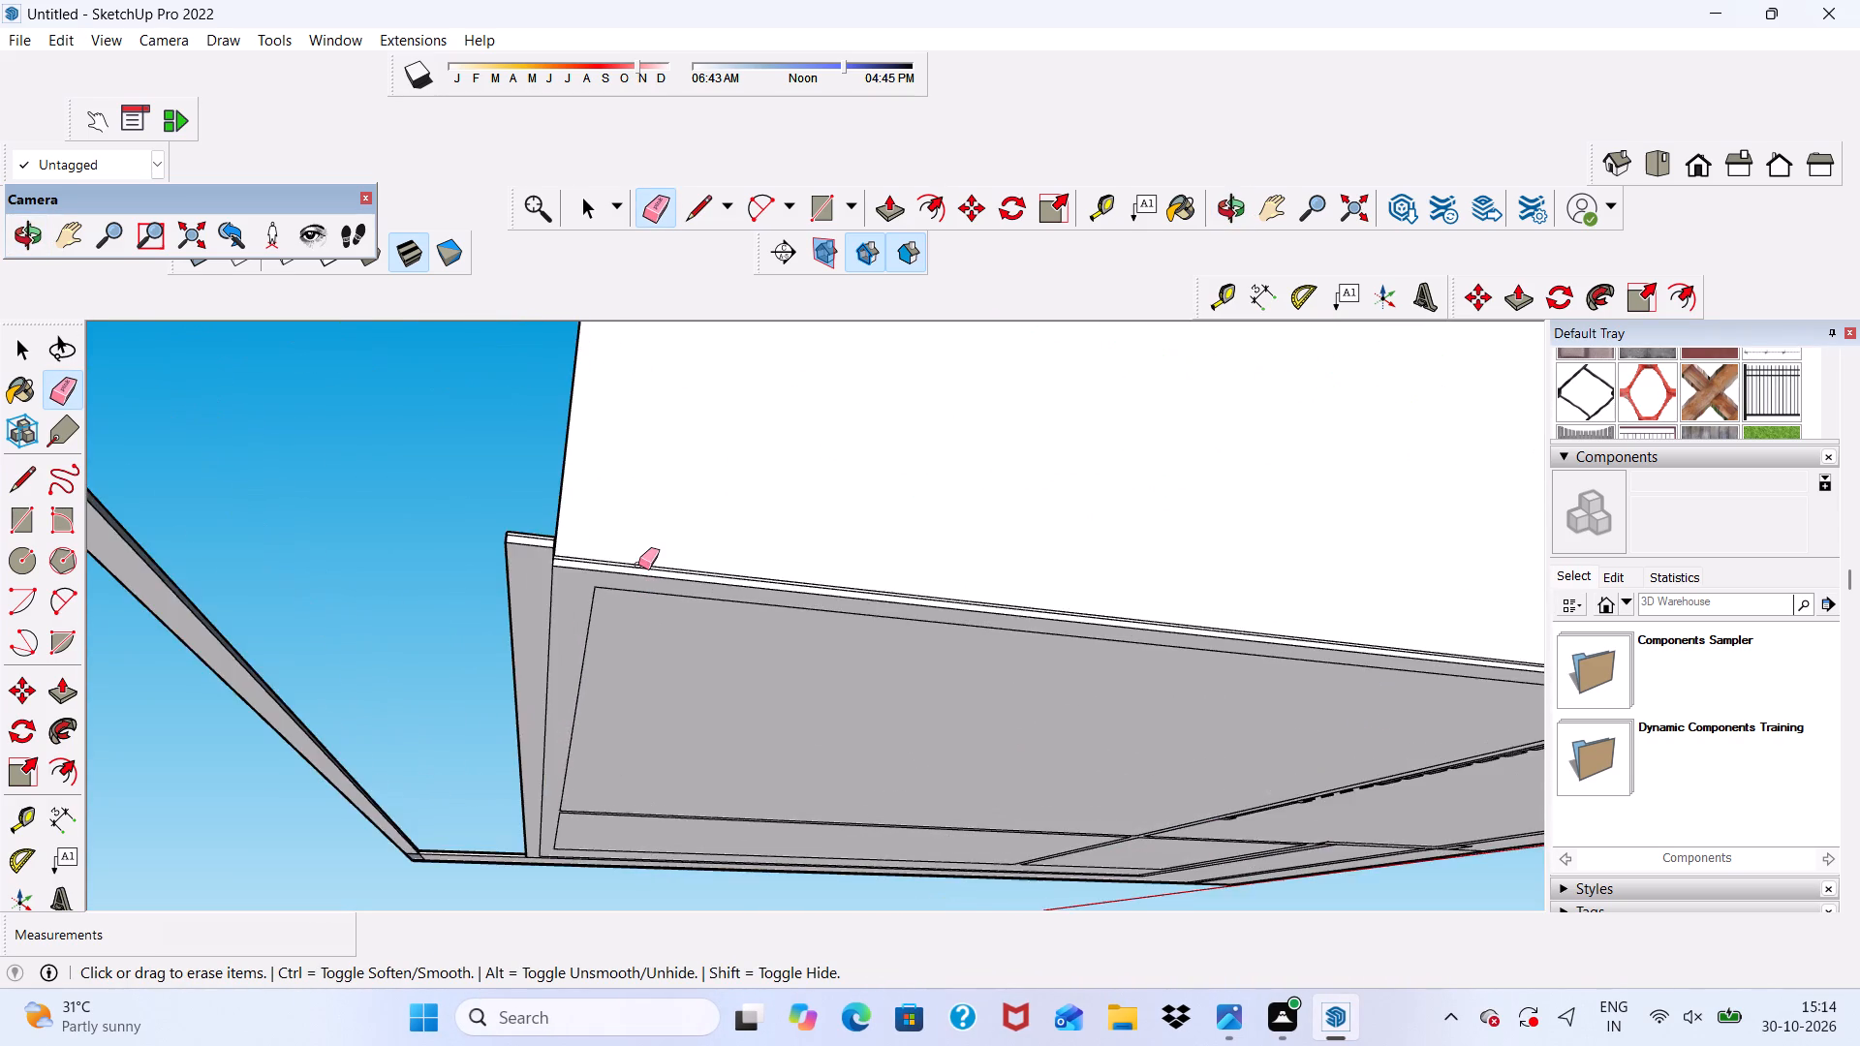
scroll(638, 565, down, 1)
scroll(638, 565, up, 3)
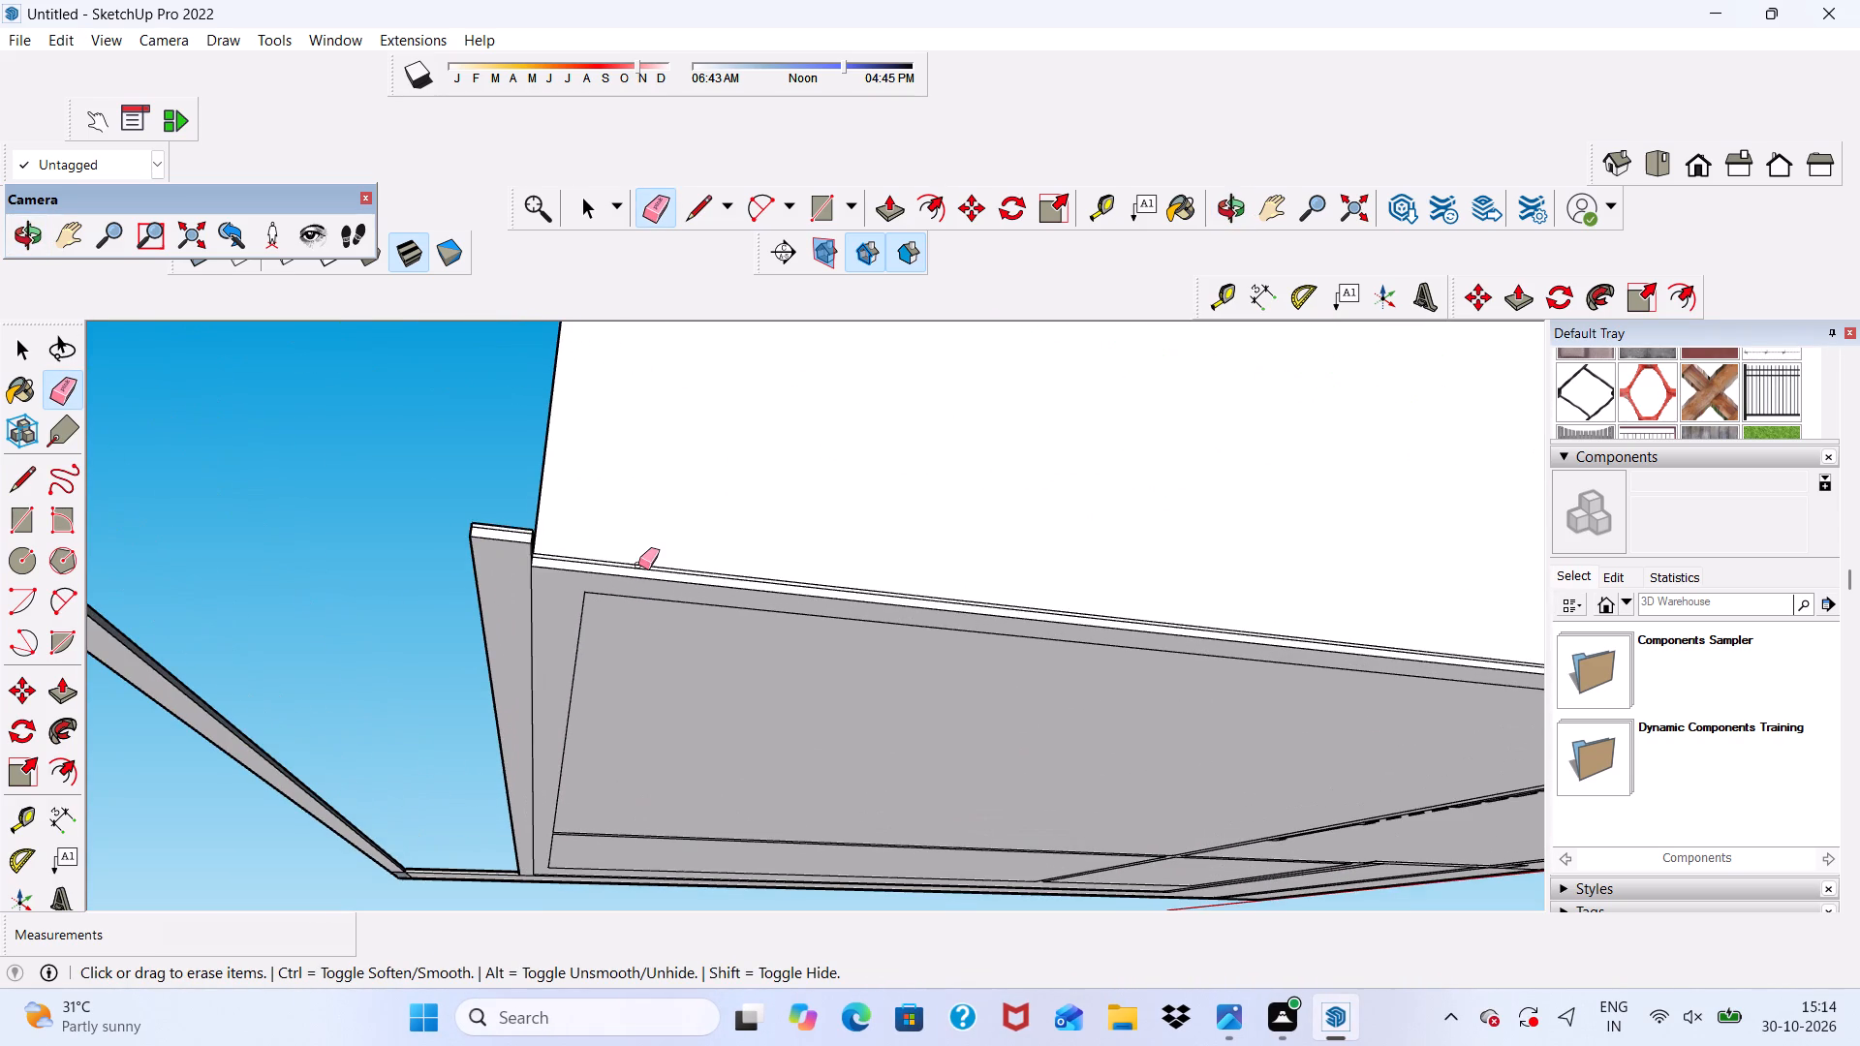
scroll(642, 564, up, 5)
middle_drag(642, 574, 637, 688)
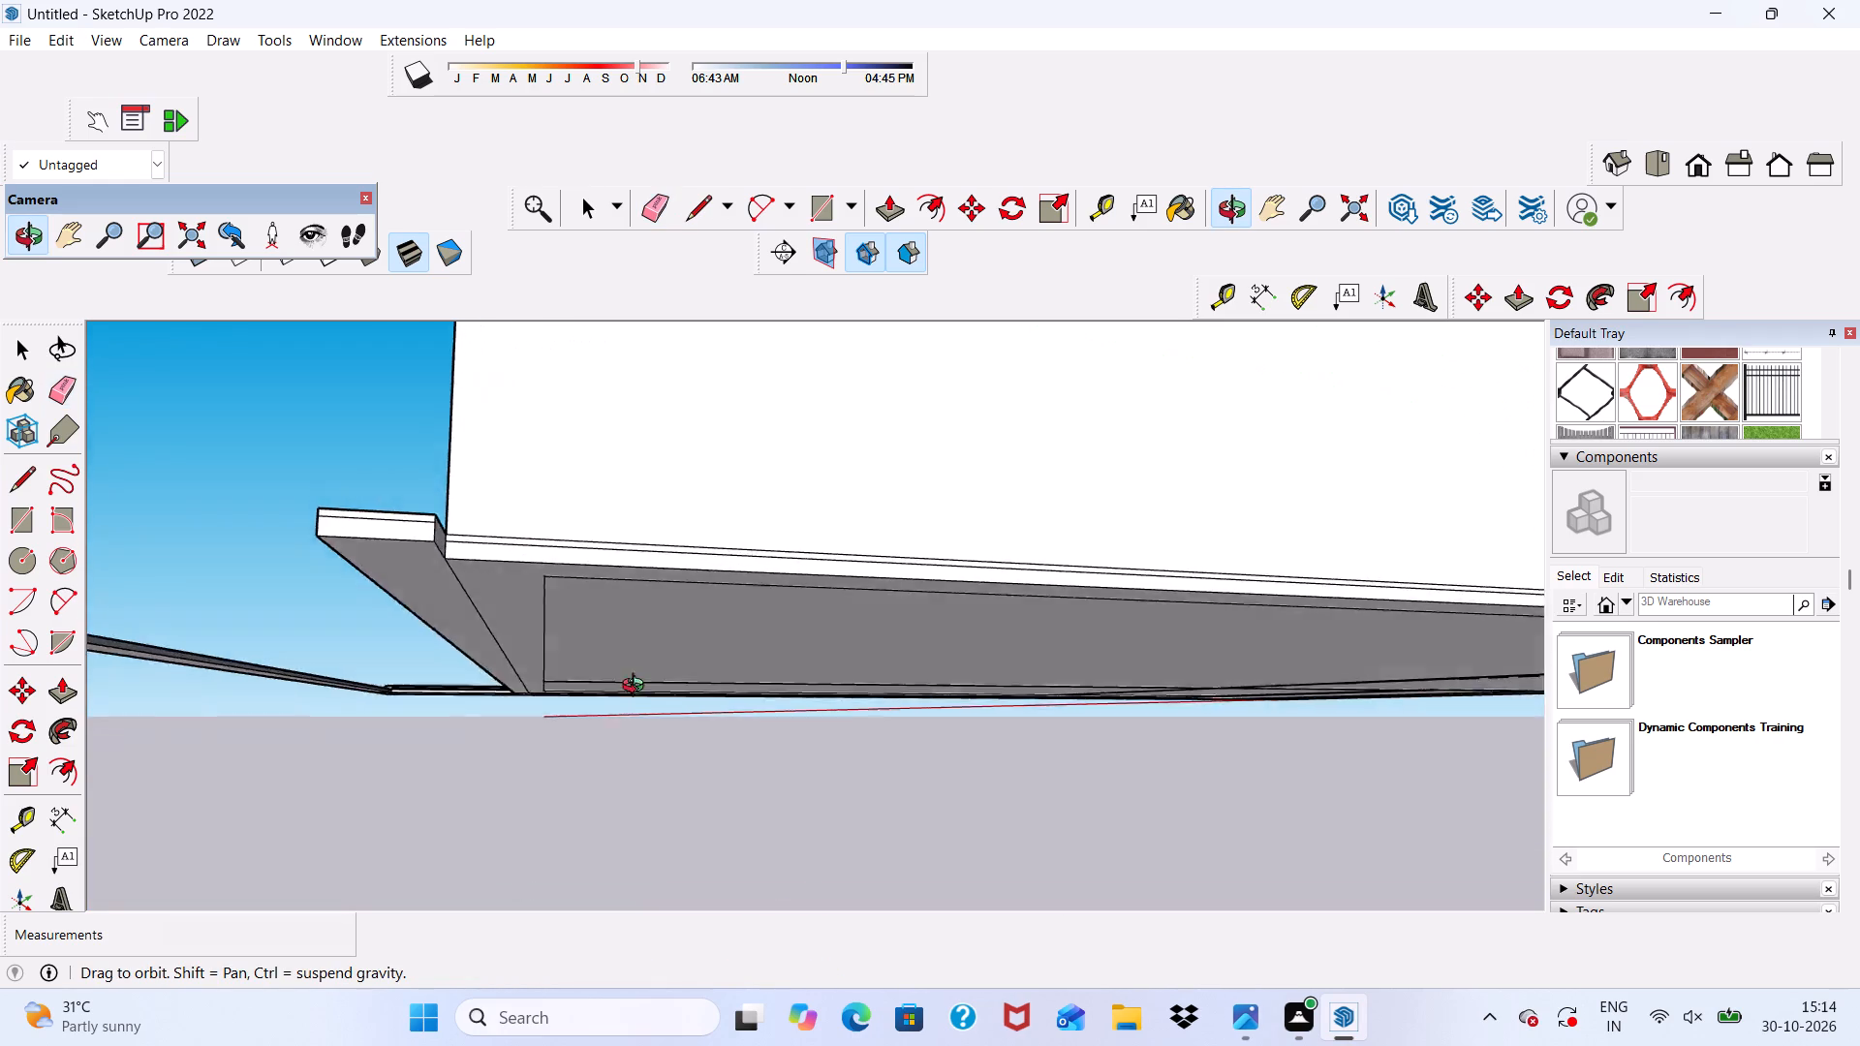
middle_drag(637, 688, 591, 758)
scroll(528, 569, up, 3)
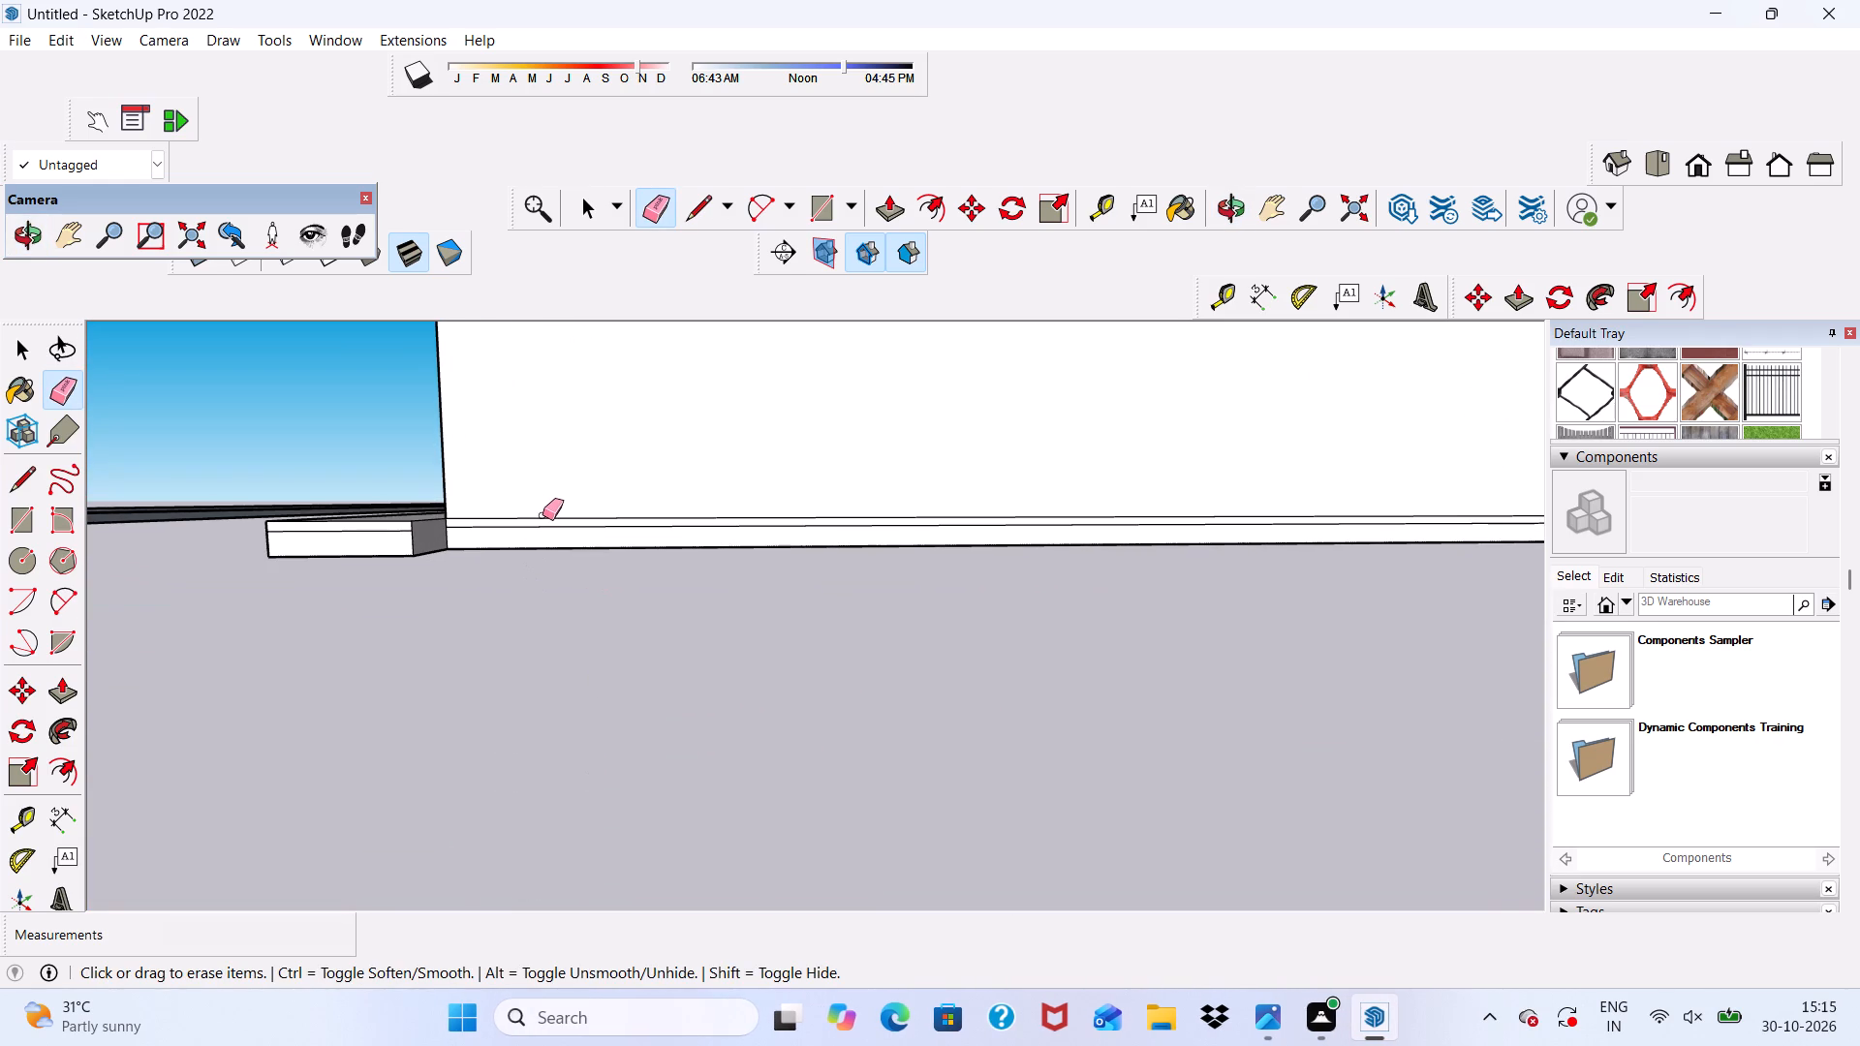
drag(542, 515, 544, 532)
Erase the long edges of the low ground strip running parallel to the house's rear wall.
scroll(543, 532, down, 4)
middle_drag(382, 602, 401, 692)
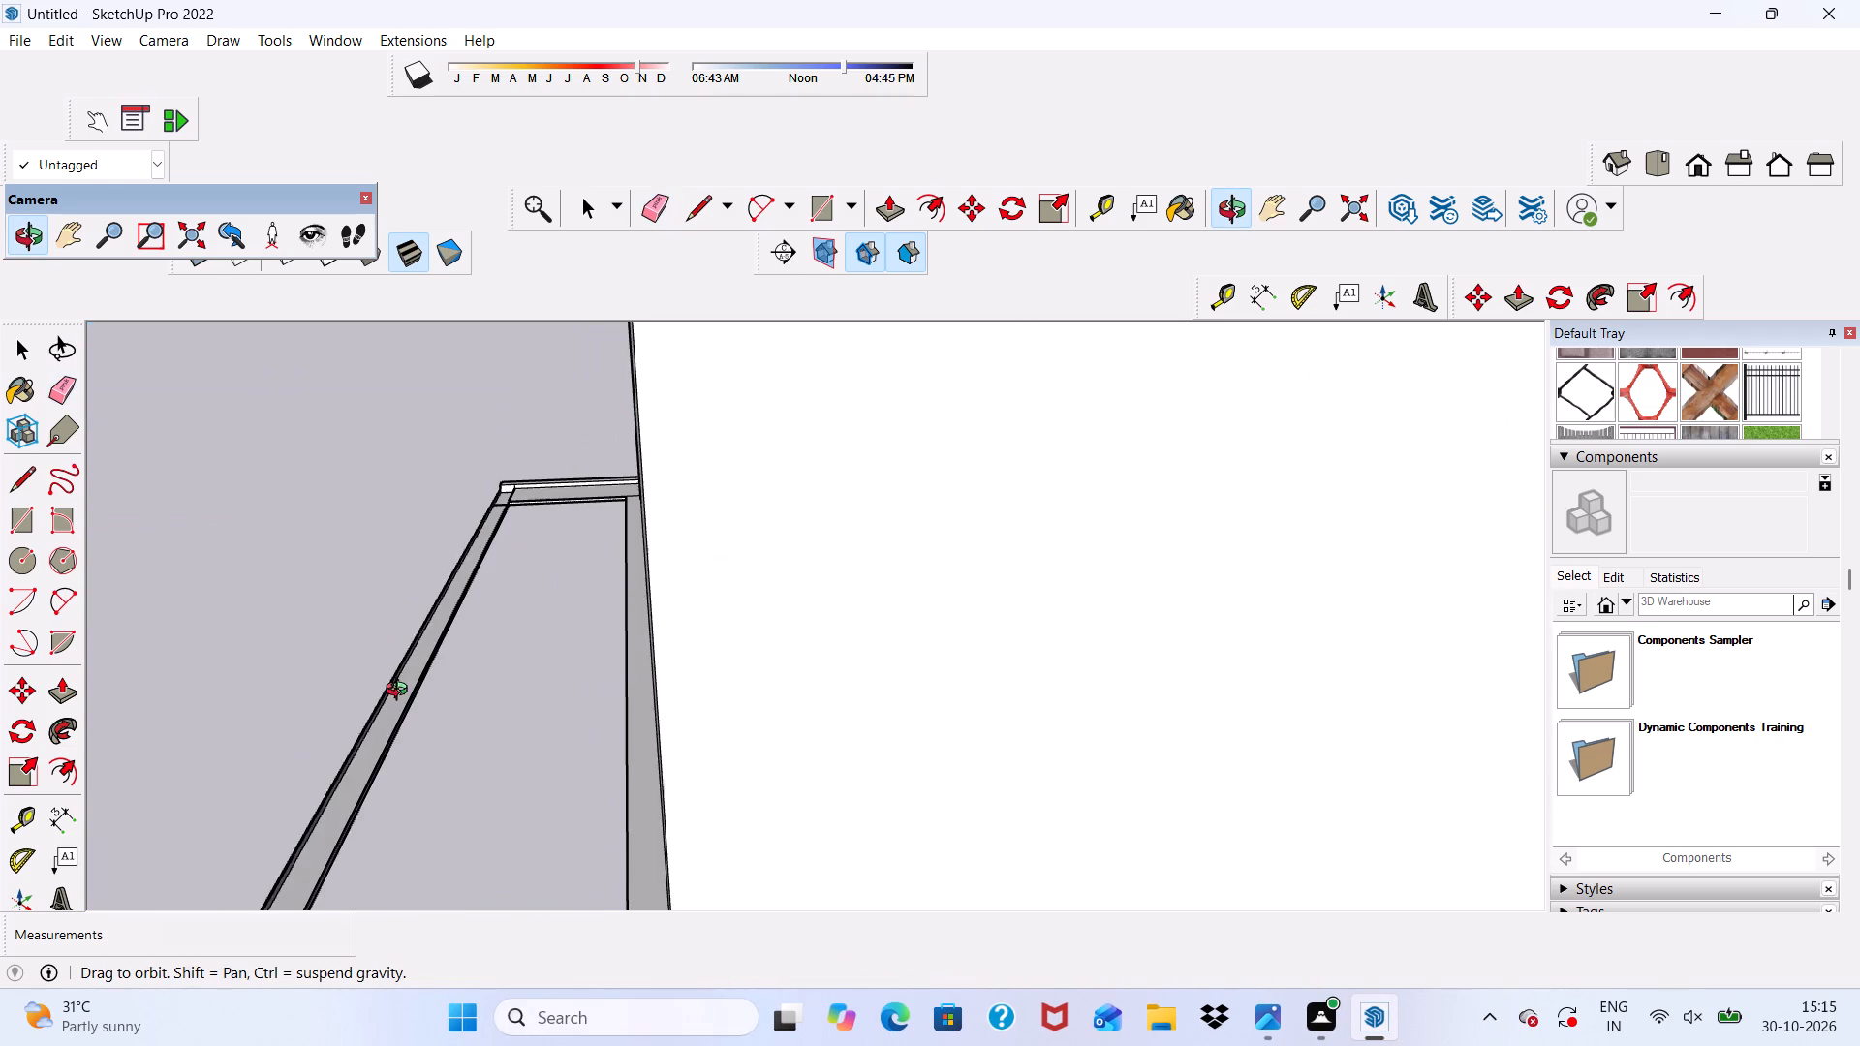
middle_drag(401, 692, 403, 692)
drag(494, 545, 425, 612)
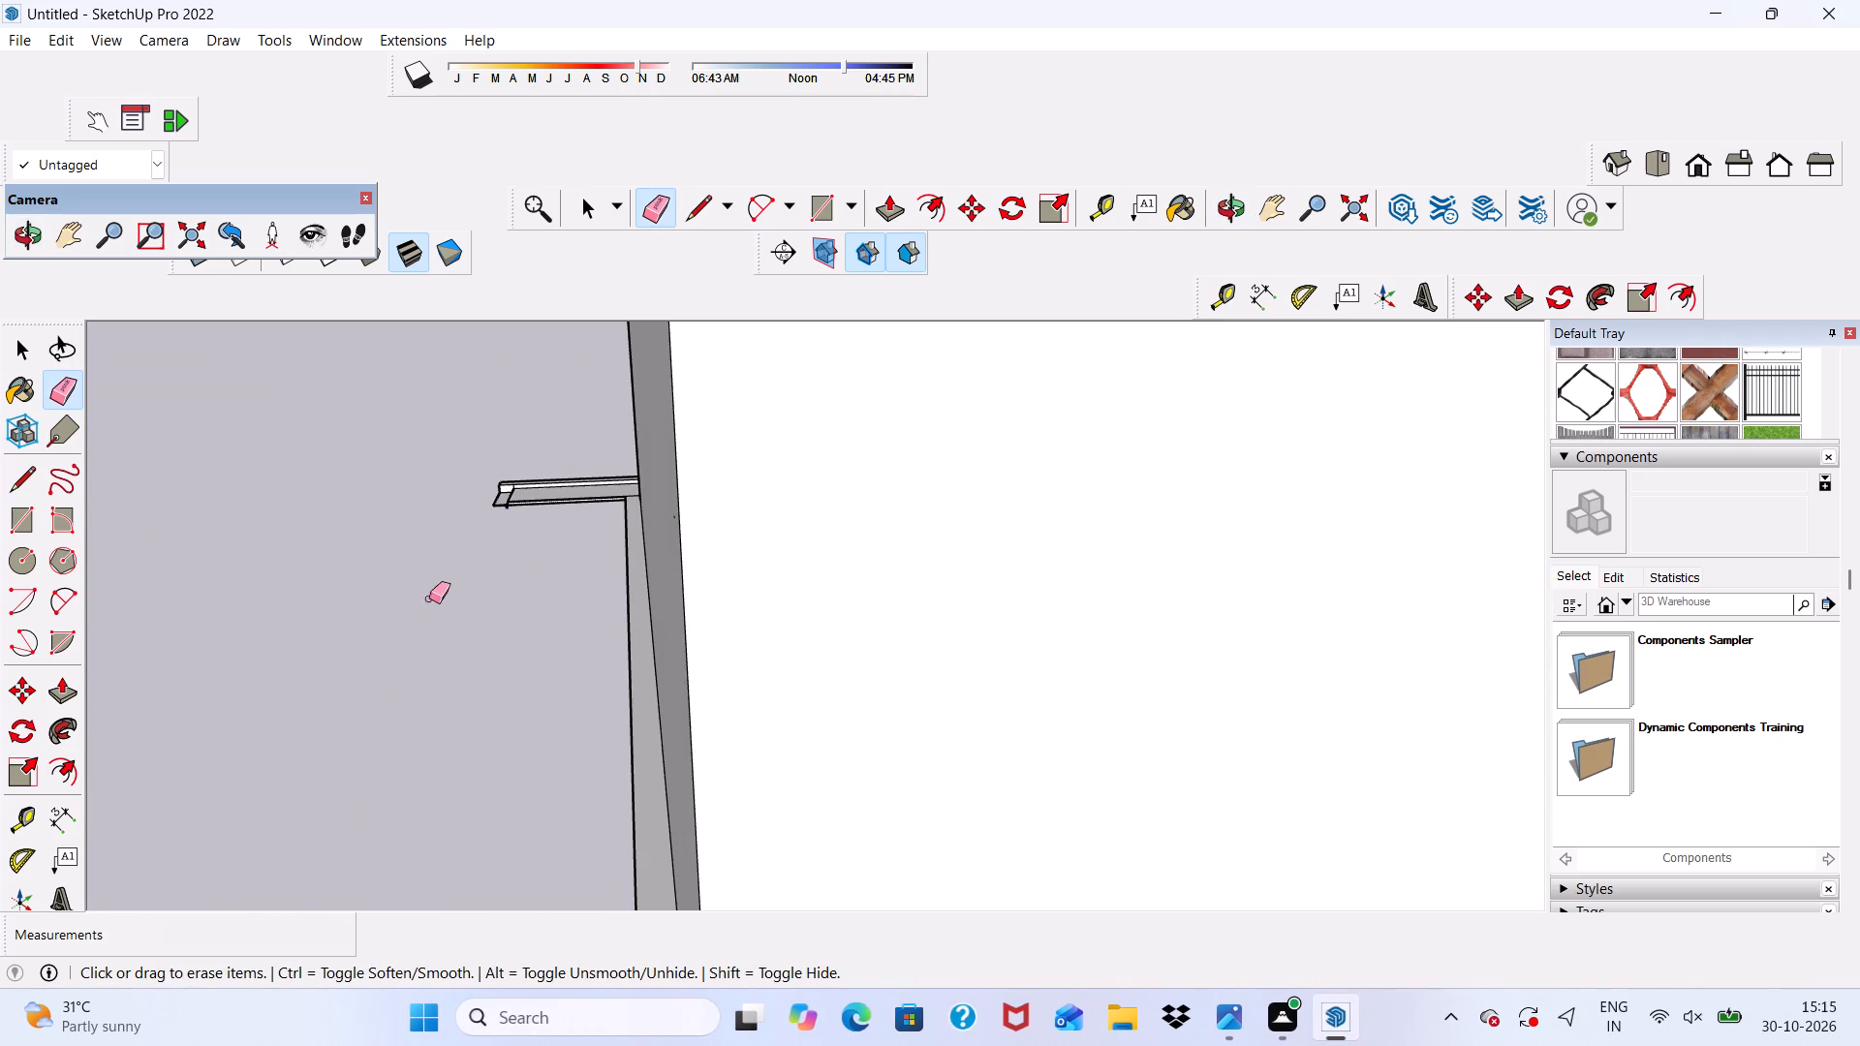
scroll(565, 475, up, 9)
drag(560, 511, 562, 553)
scroll(402, 555, down, 5)
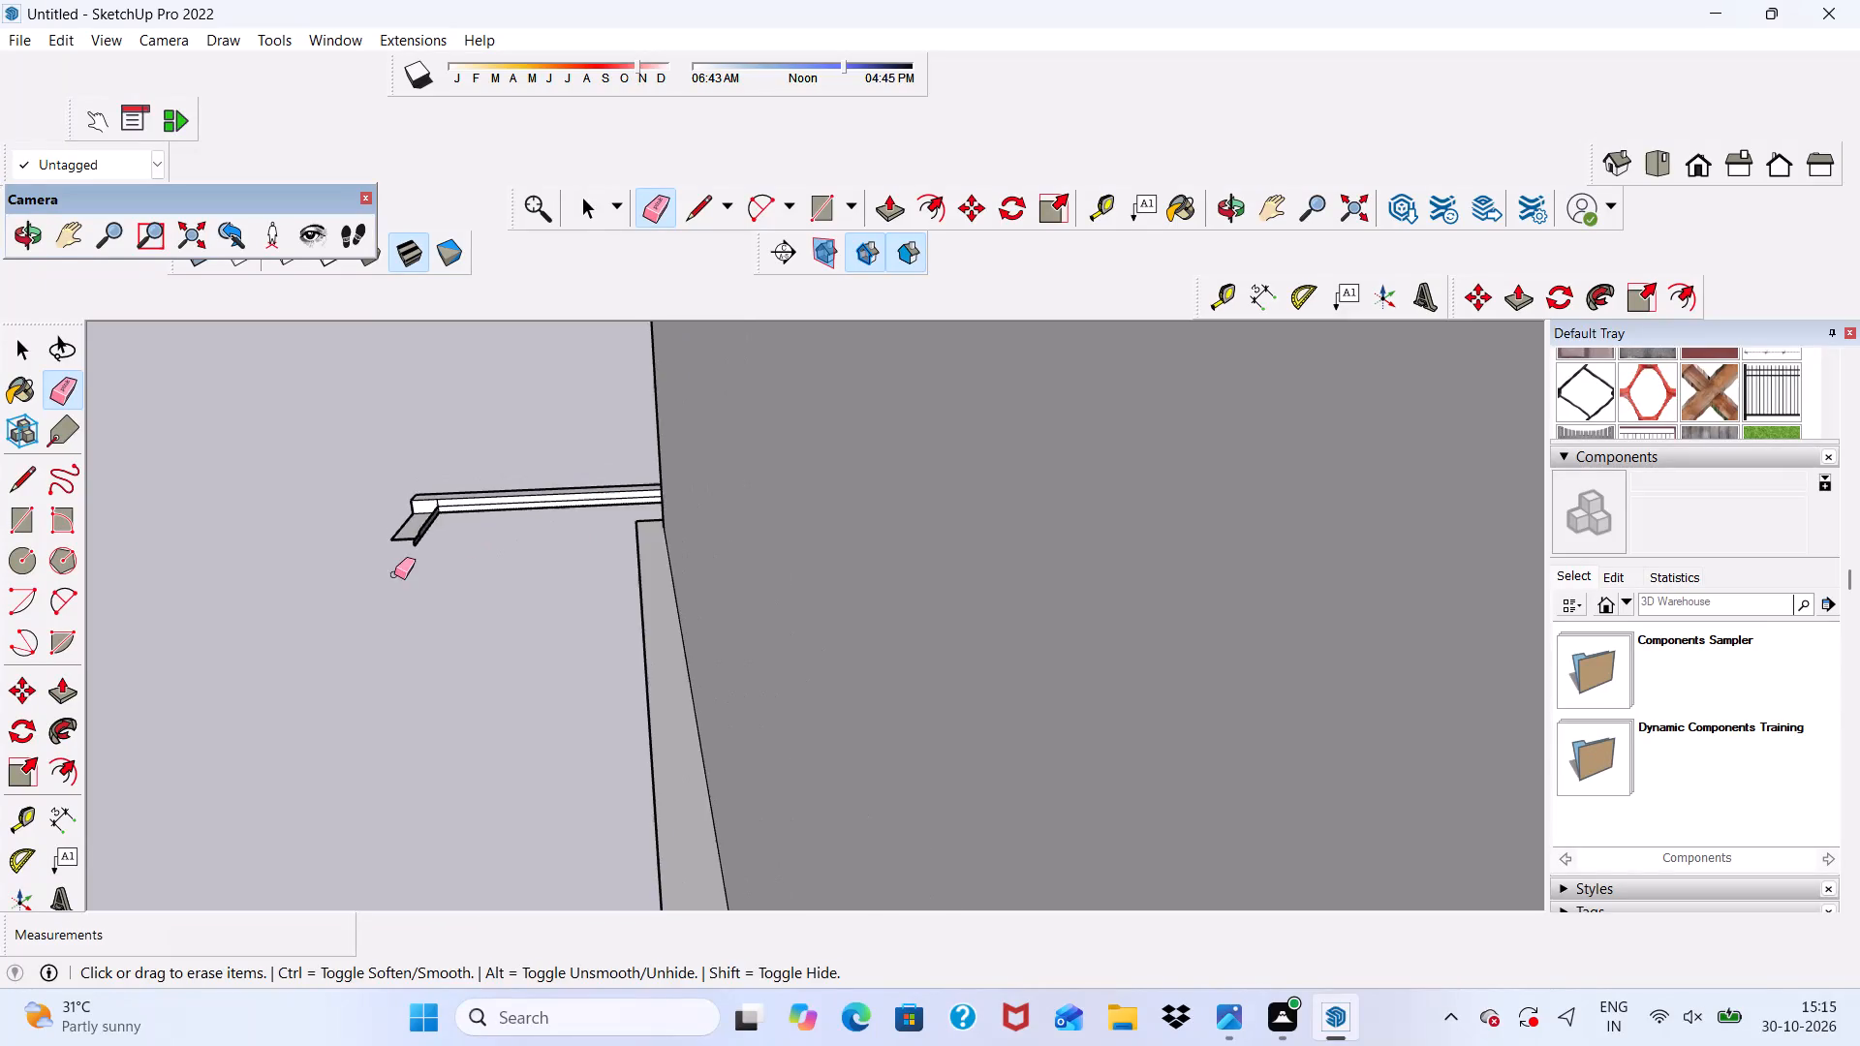
Erase the short leftover stub and its loose edges at the rear end of the long side ground strip.
middle_drag(418, 591, 979, 638)
scroll(980, 636, up, 1)
scroll(968, 571, down, 18)
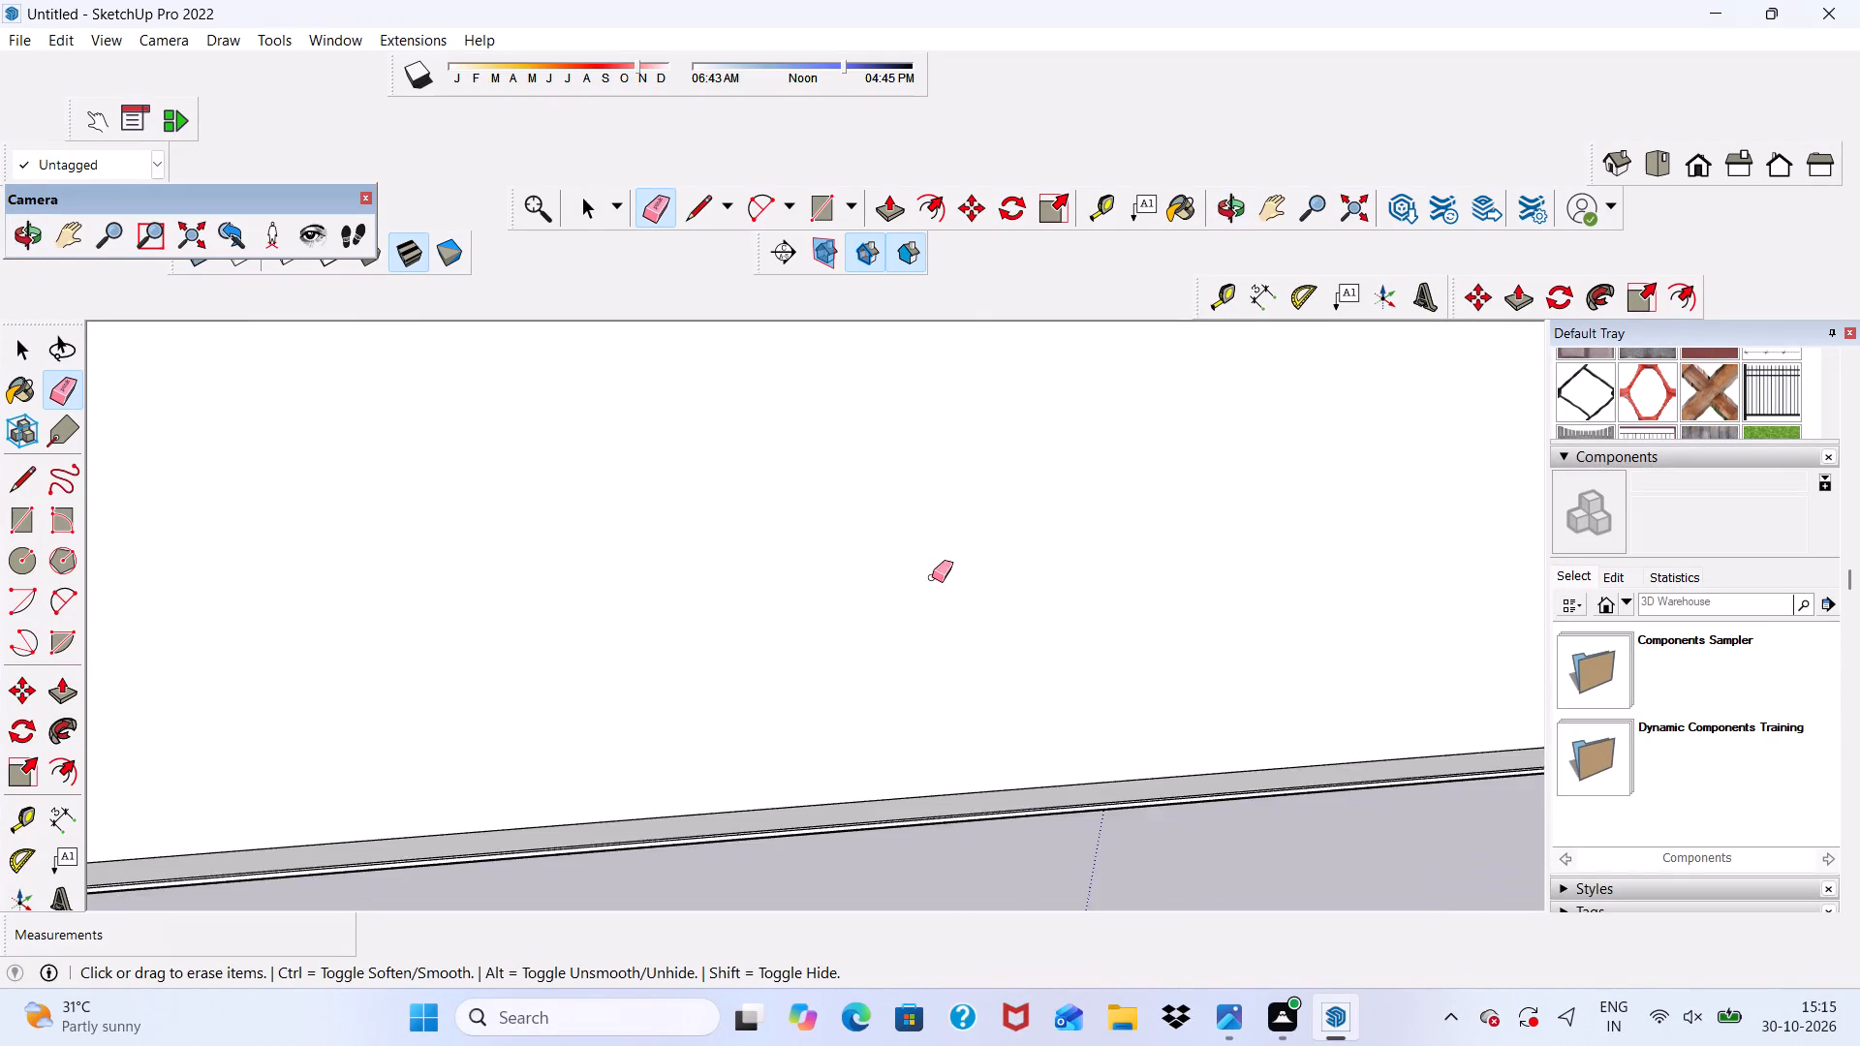
scroll(932, 576, down, 12)
middle_drag(675, 737, 783, 745)
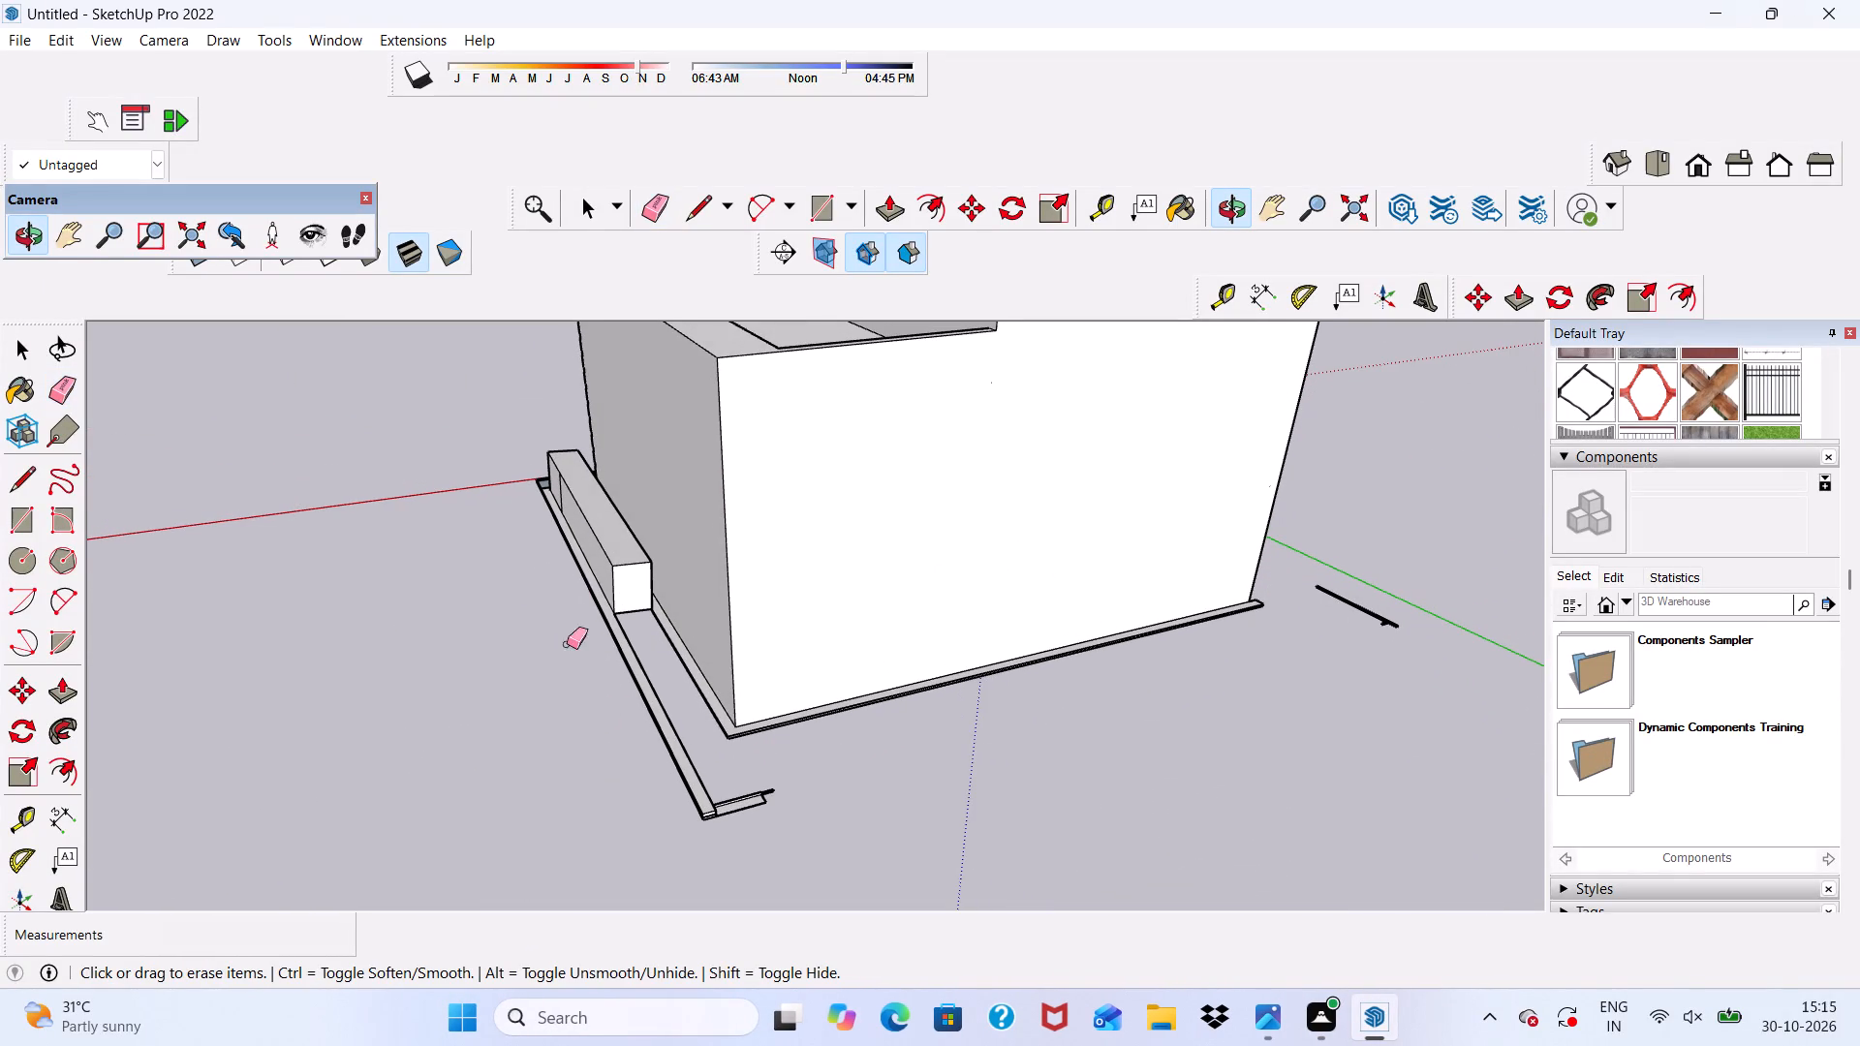
scroll(673, 716, up, 4)
key(space)
scroll(714, 744, up, 4)
scroll(728, 807, down, 1)
scroll(739, 804, up, 2)
scroll(747, 596, down, 2)
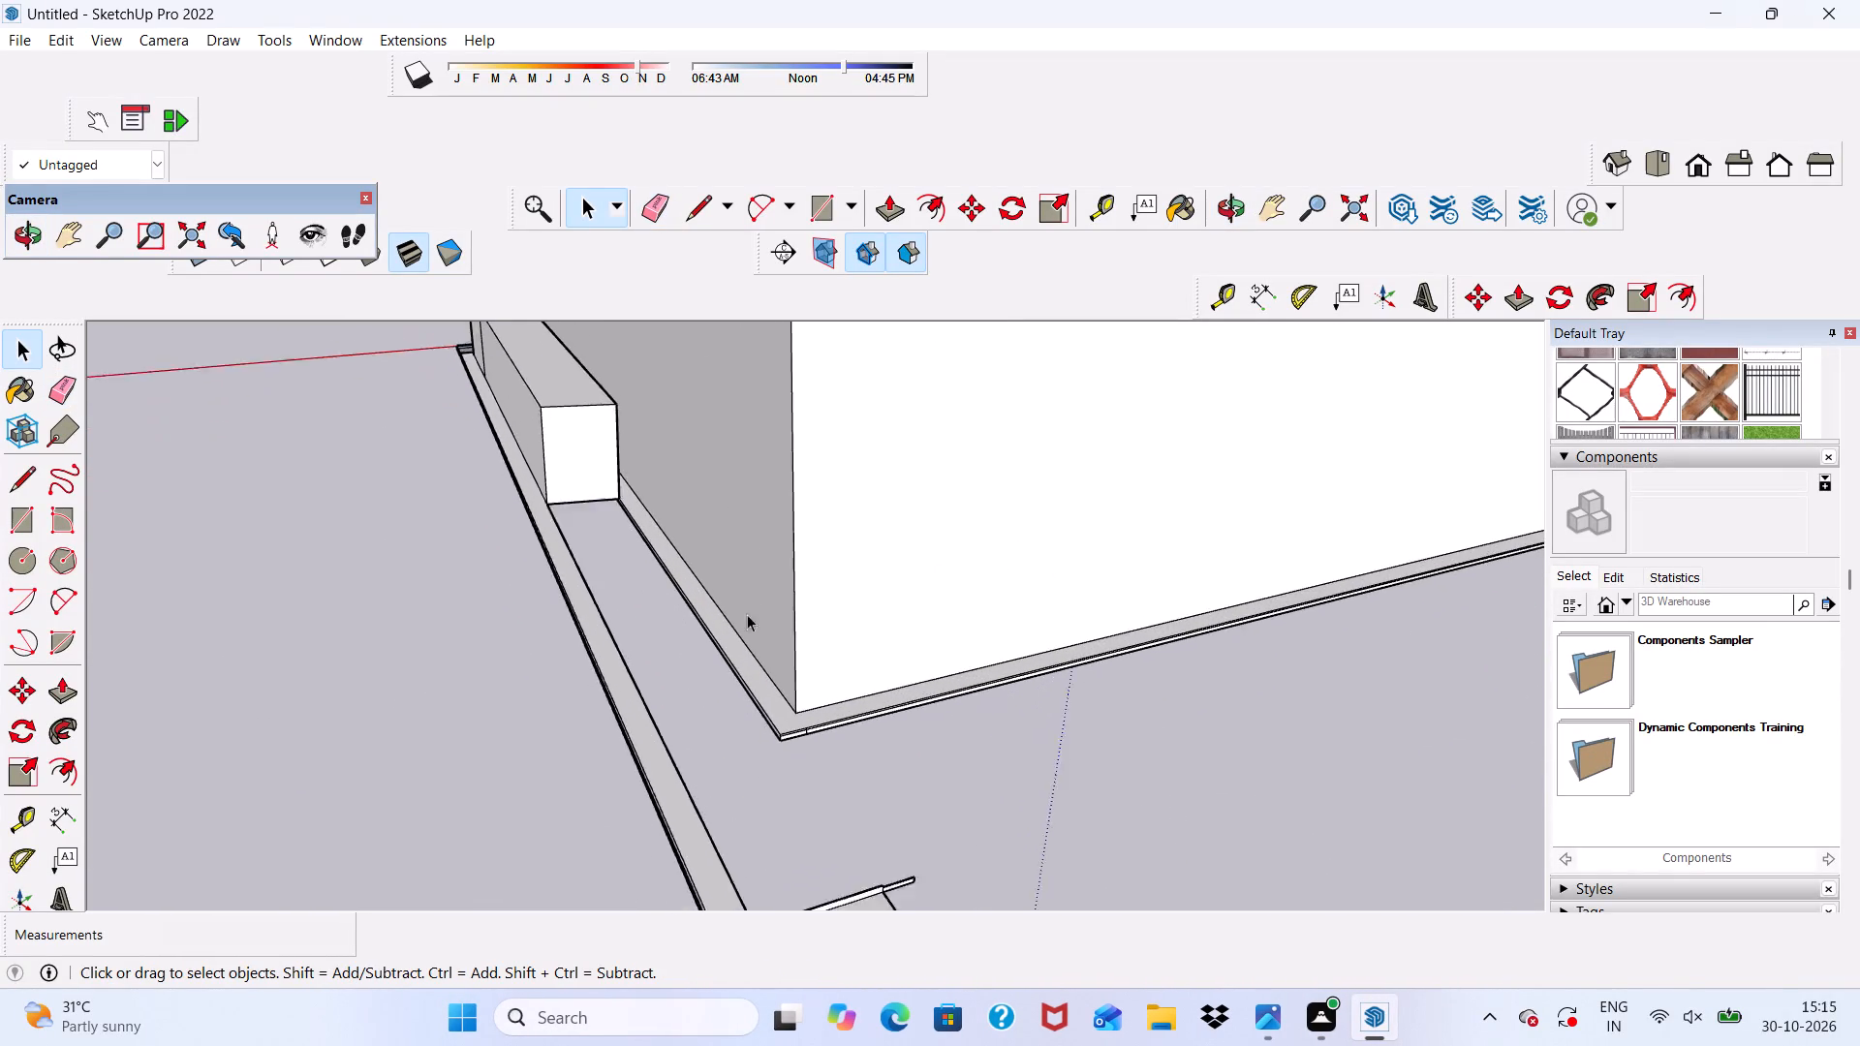
scroll(747, 614, down, 3)
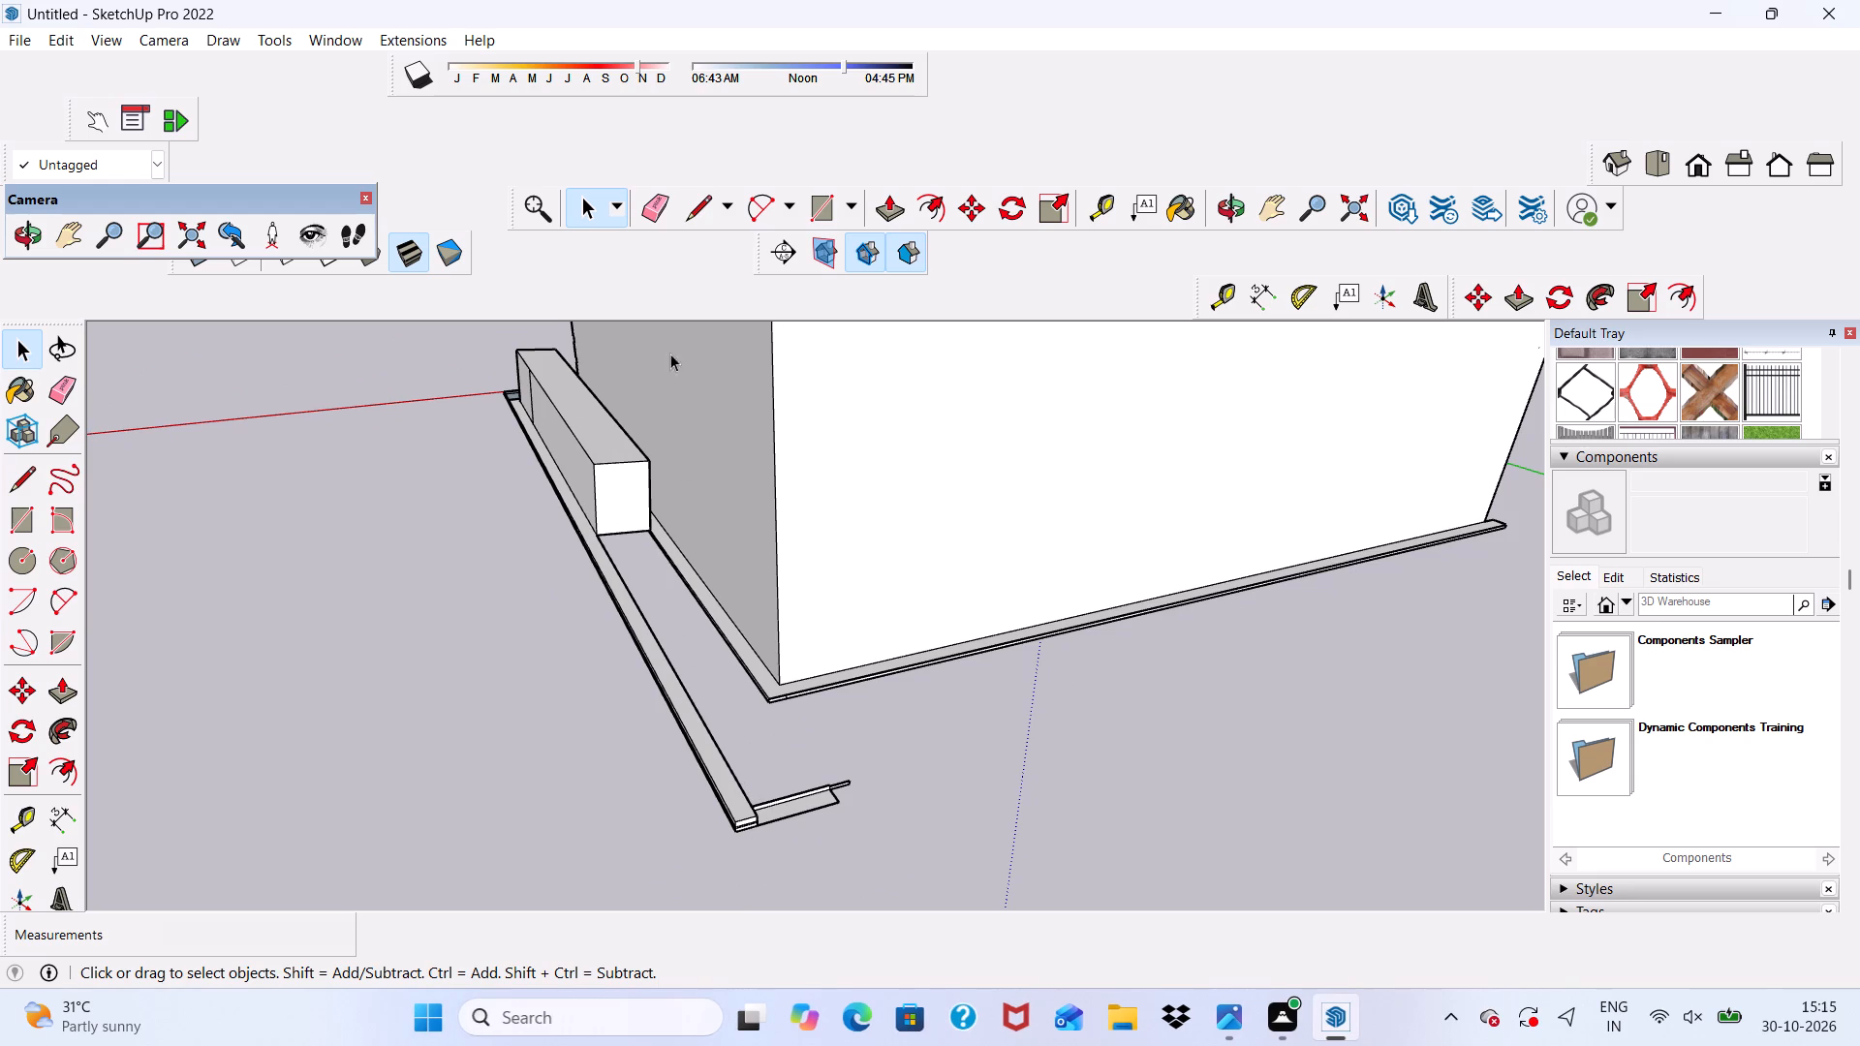
click(655, 207)
scroll(733, 776, up, 3)
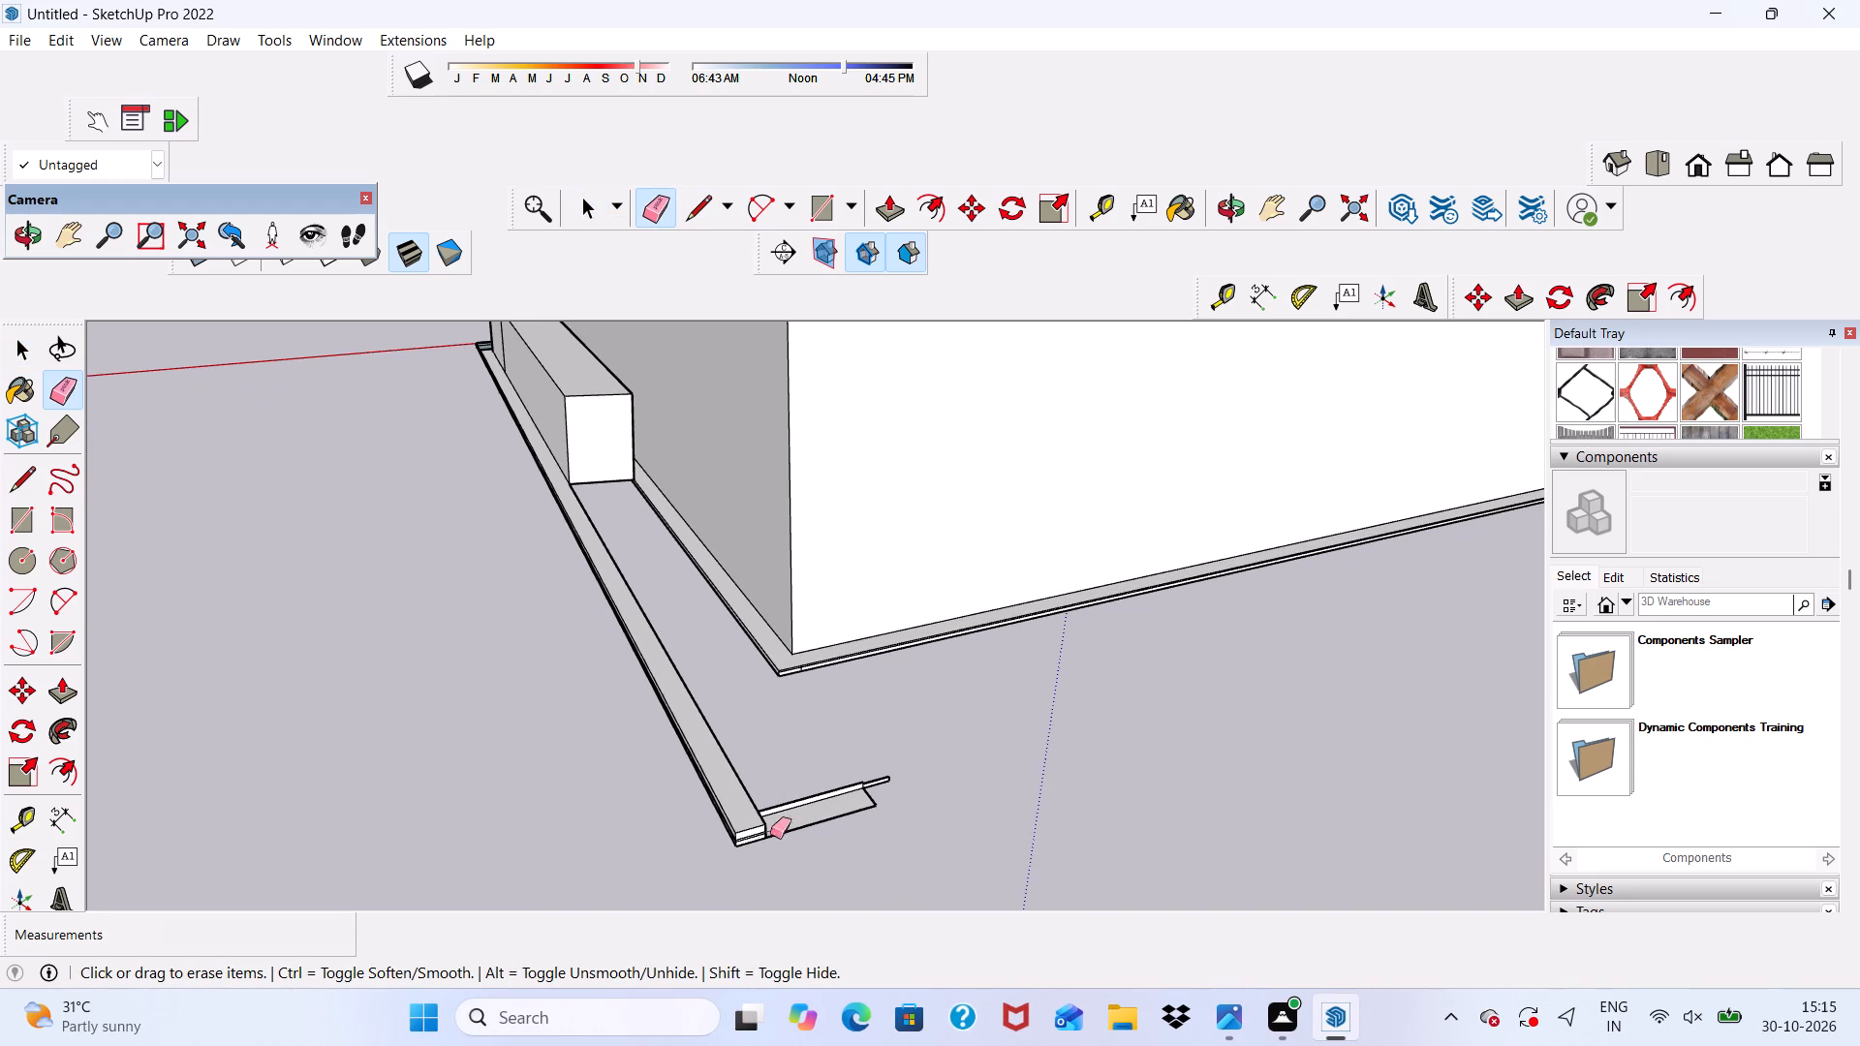
drag(780, 784, 791, 842)
drag(852, 780, 886, 805)
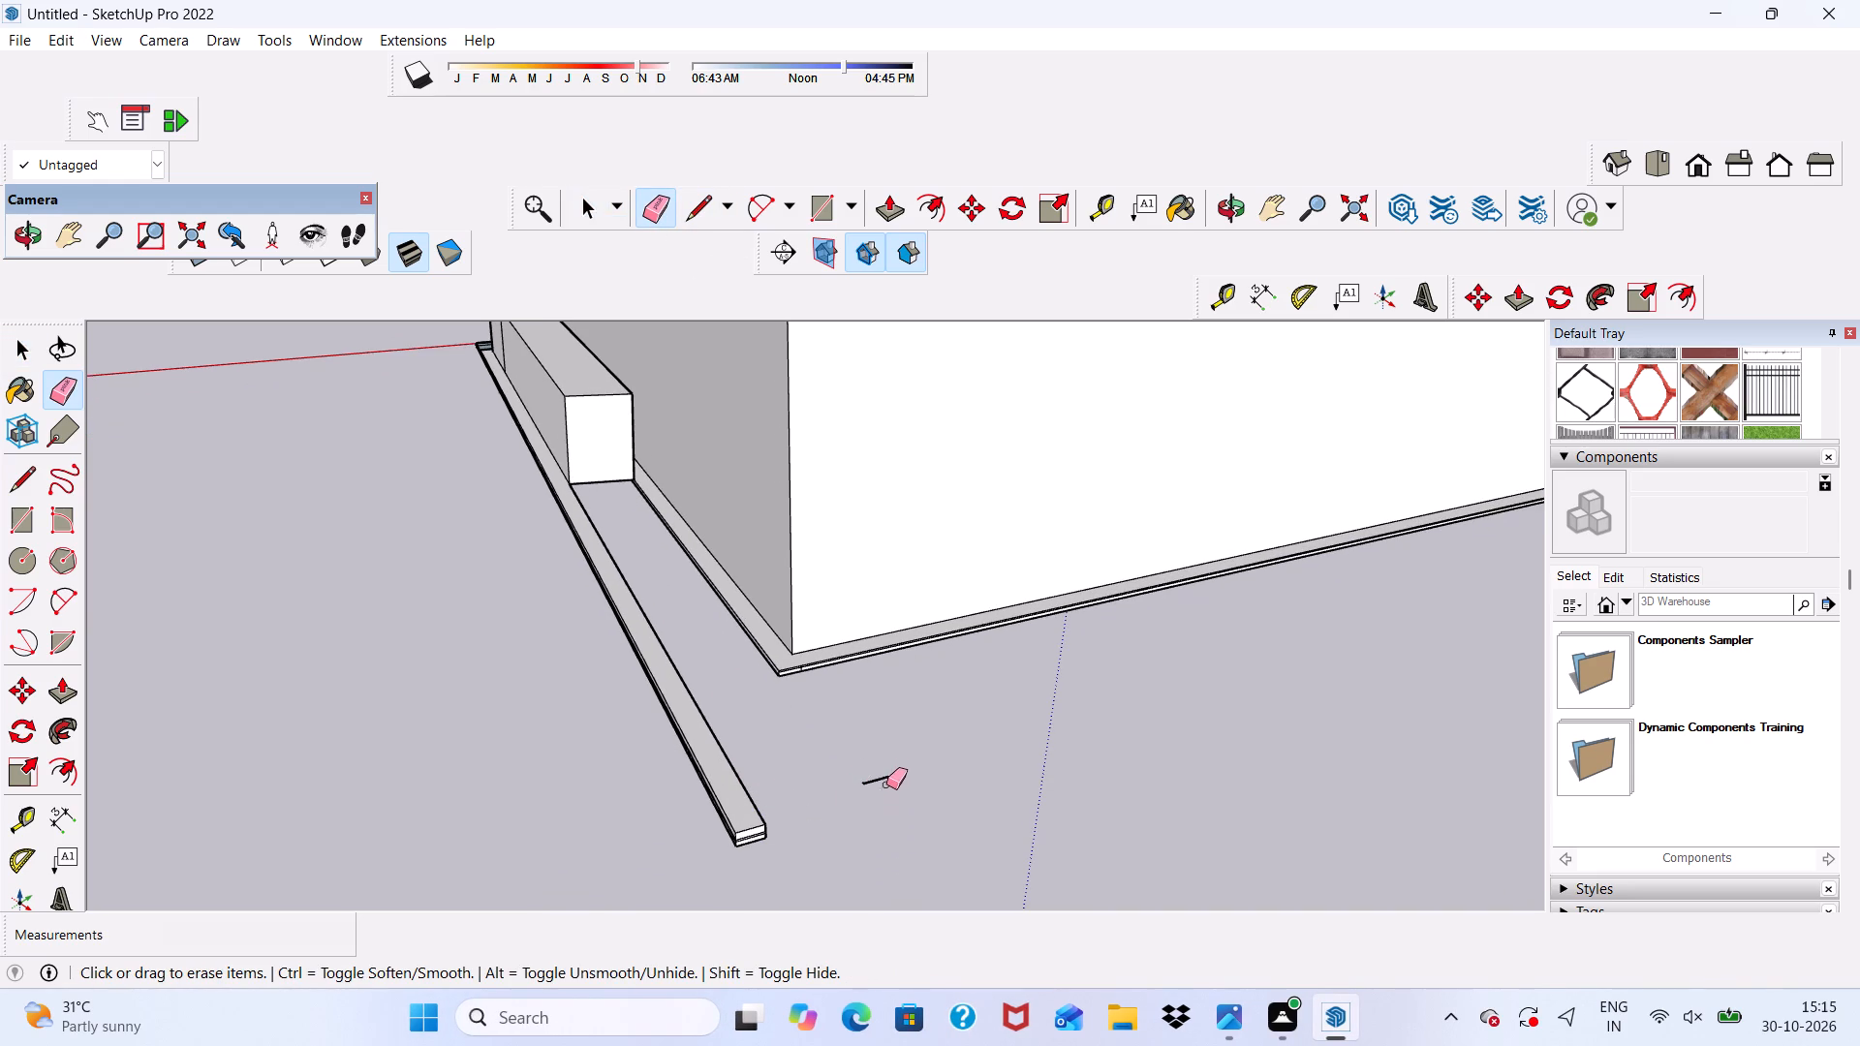
drag(886, 778, 895, 803)
drag(890, 767, 858, 798)
click(848, 790)
Erase the lengthwise line and the short cross line on the inner face of the long side ground strip.
scroll(848, 793, down, 3)
middle_drag(848, 804, 695, 821)
scroll(662, 779, up, 4)
key(space)
scroll(402, 729, up, 5)
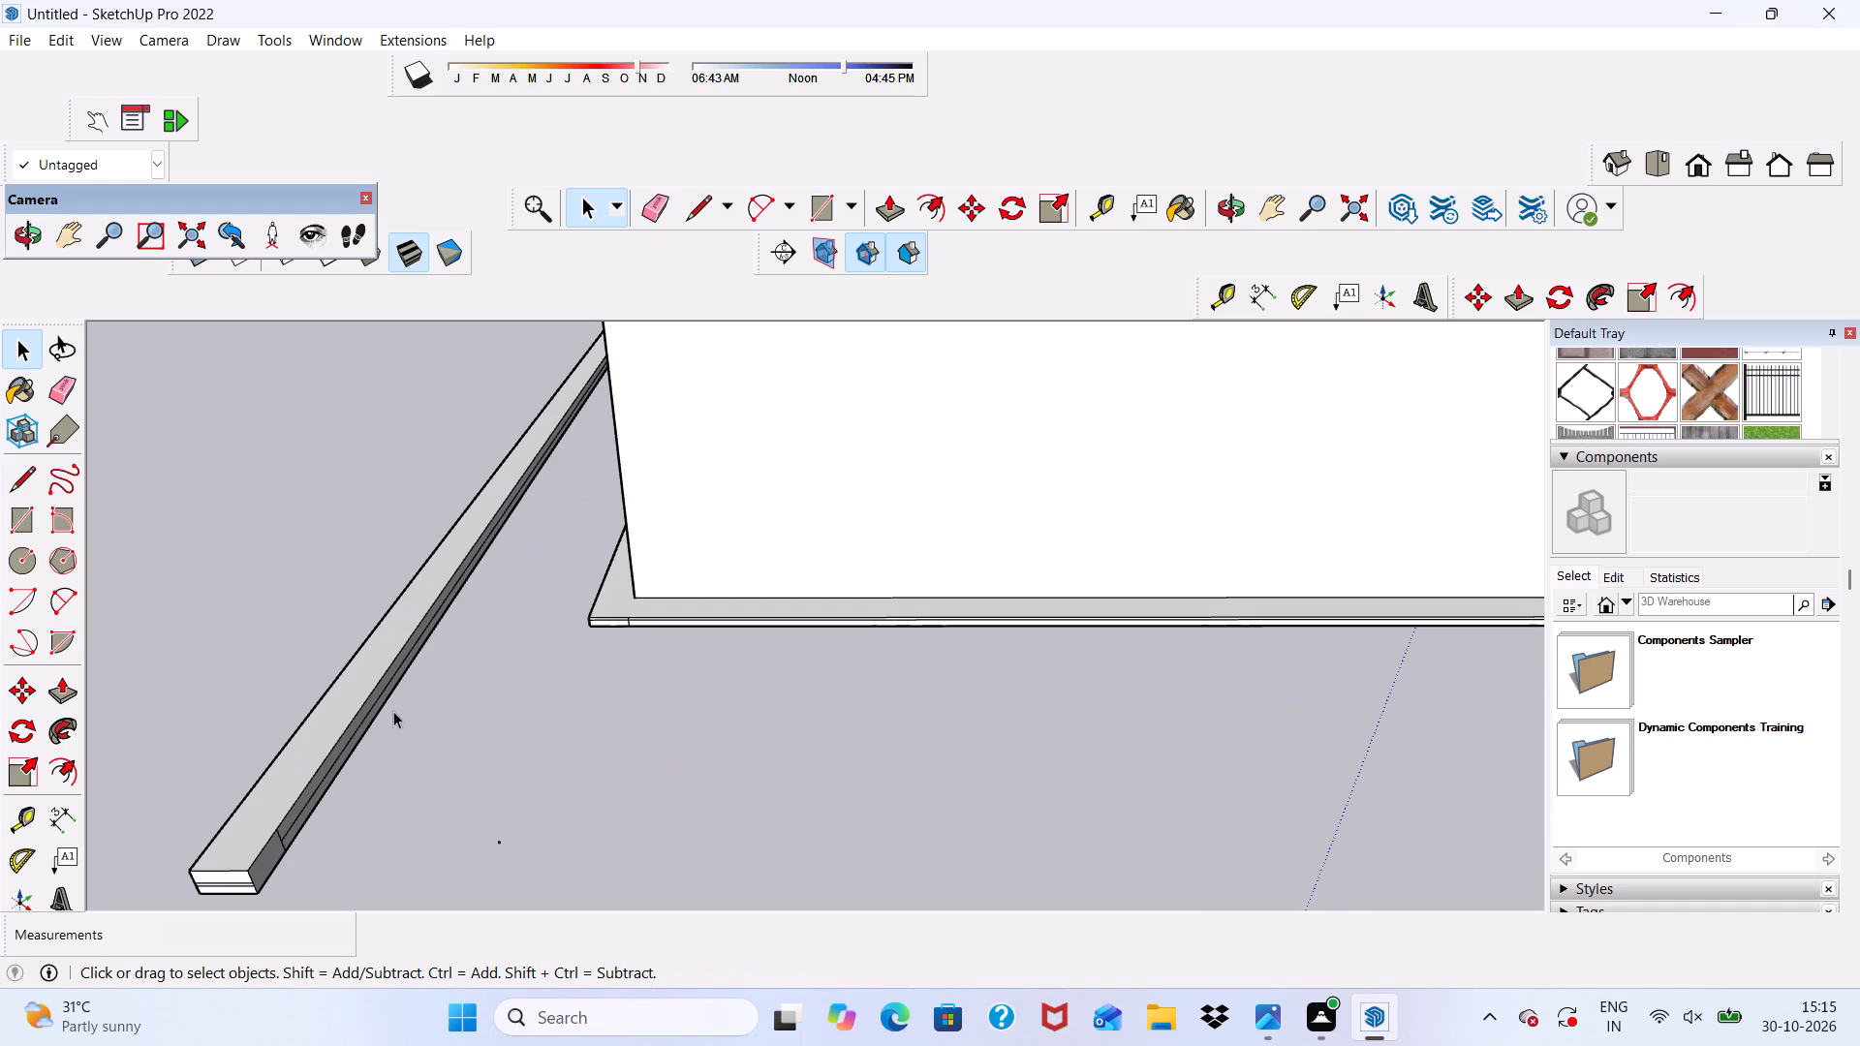
click(649, 211)
scroll(364, 716, down, 1)
scroll(270, 885, up, 8)
drag(321, 770, 319, 812)
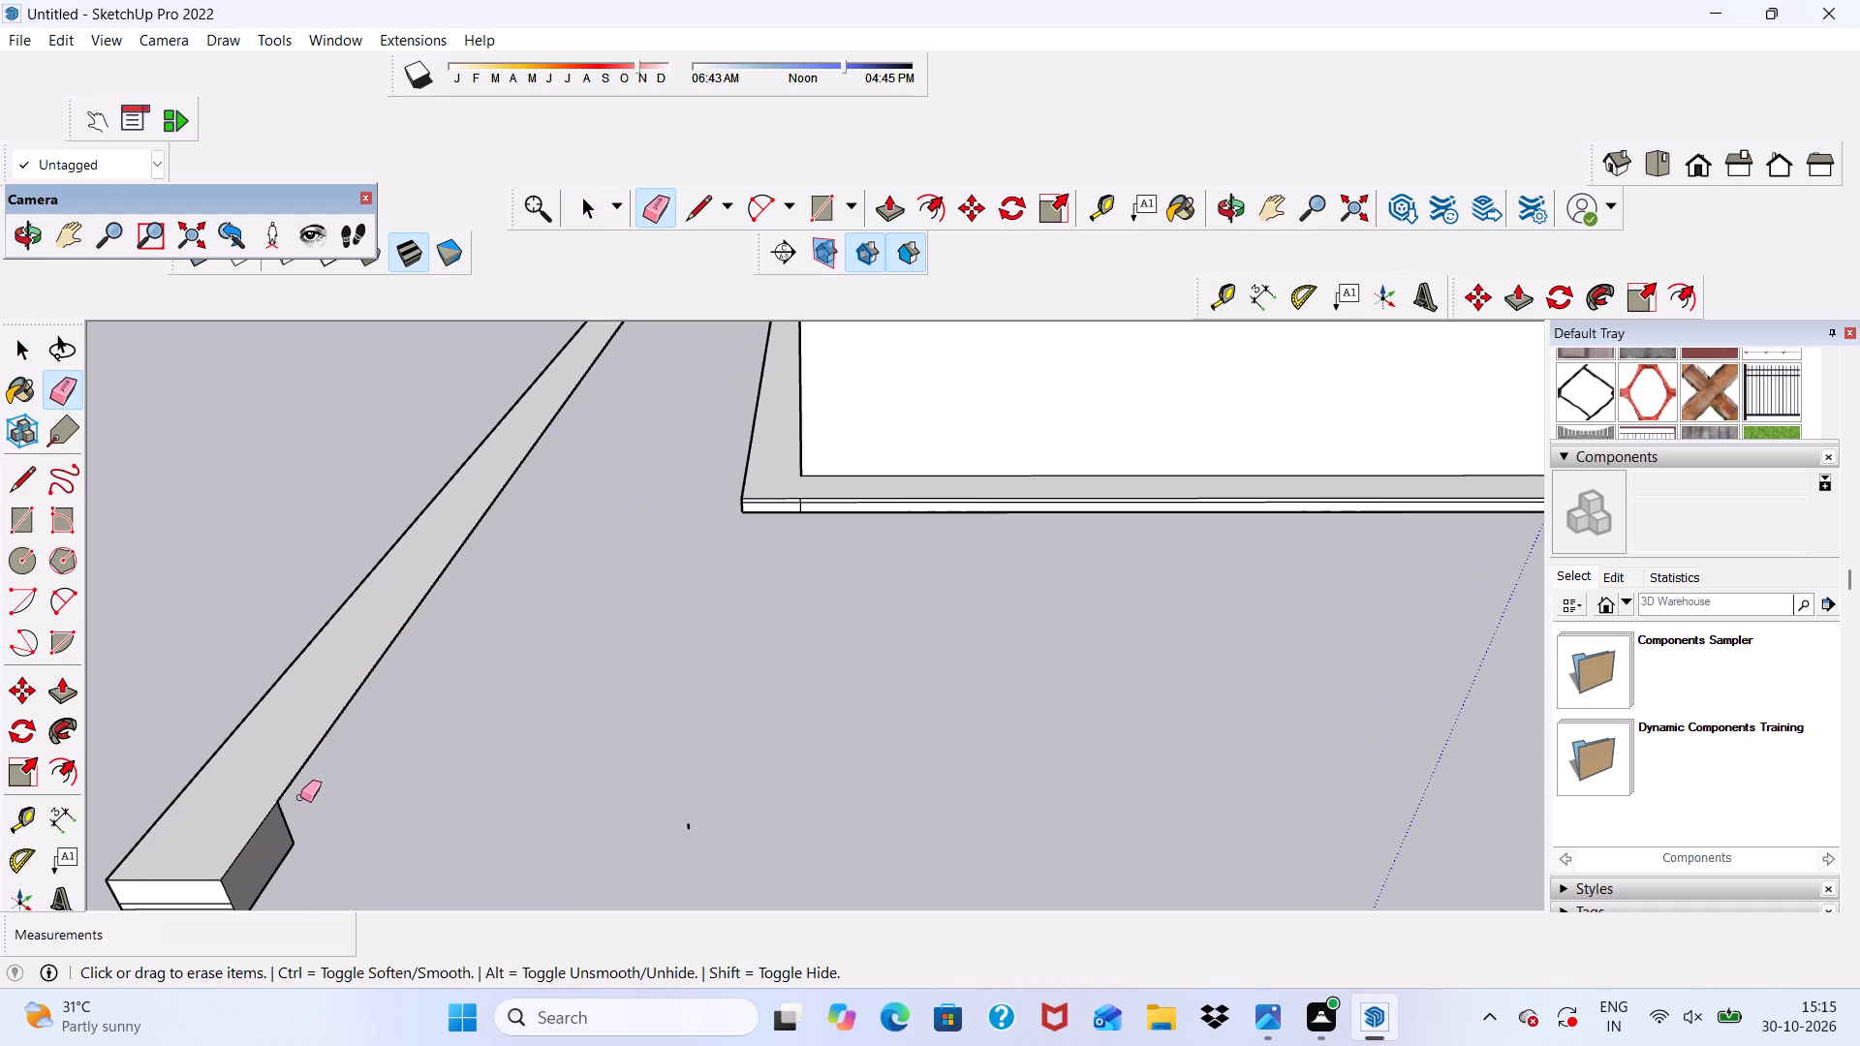
key(ctrl+z)
scroll(295, 826, up, 4)
drag(295, 784, 302, 803)
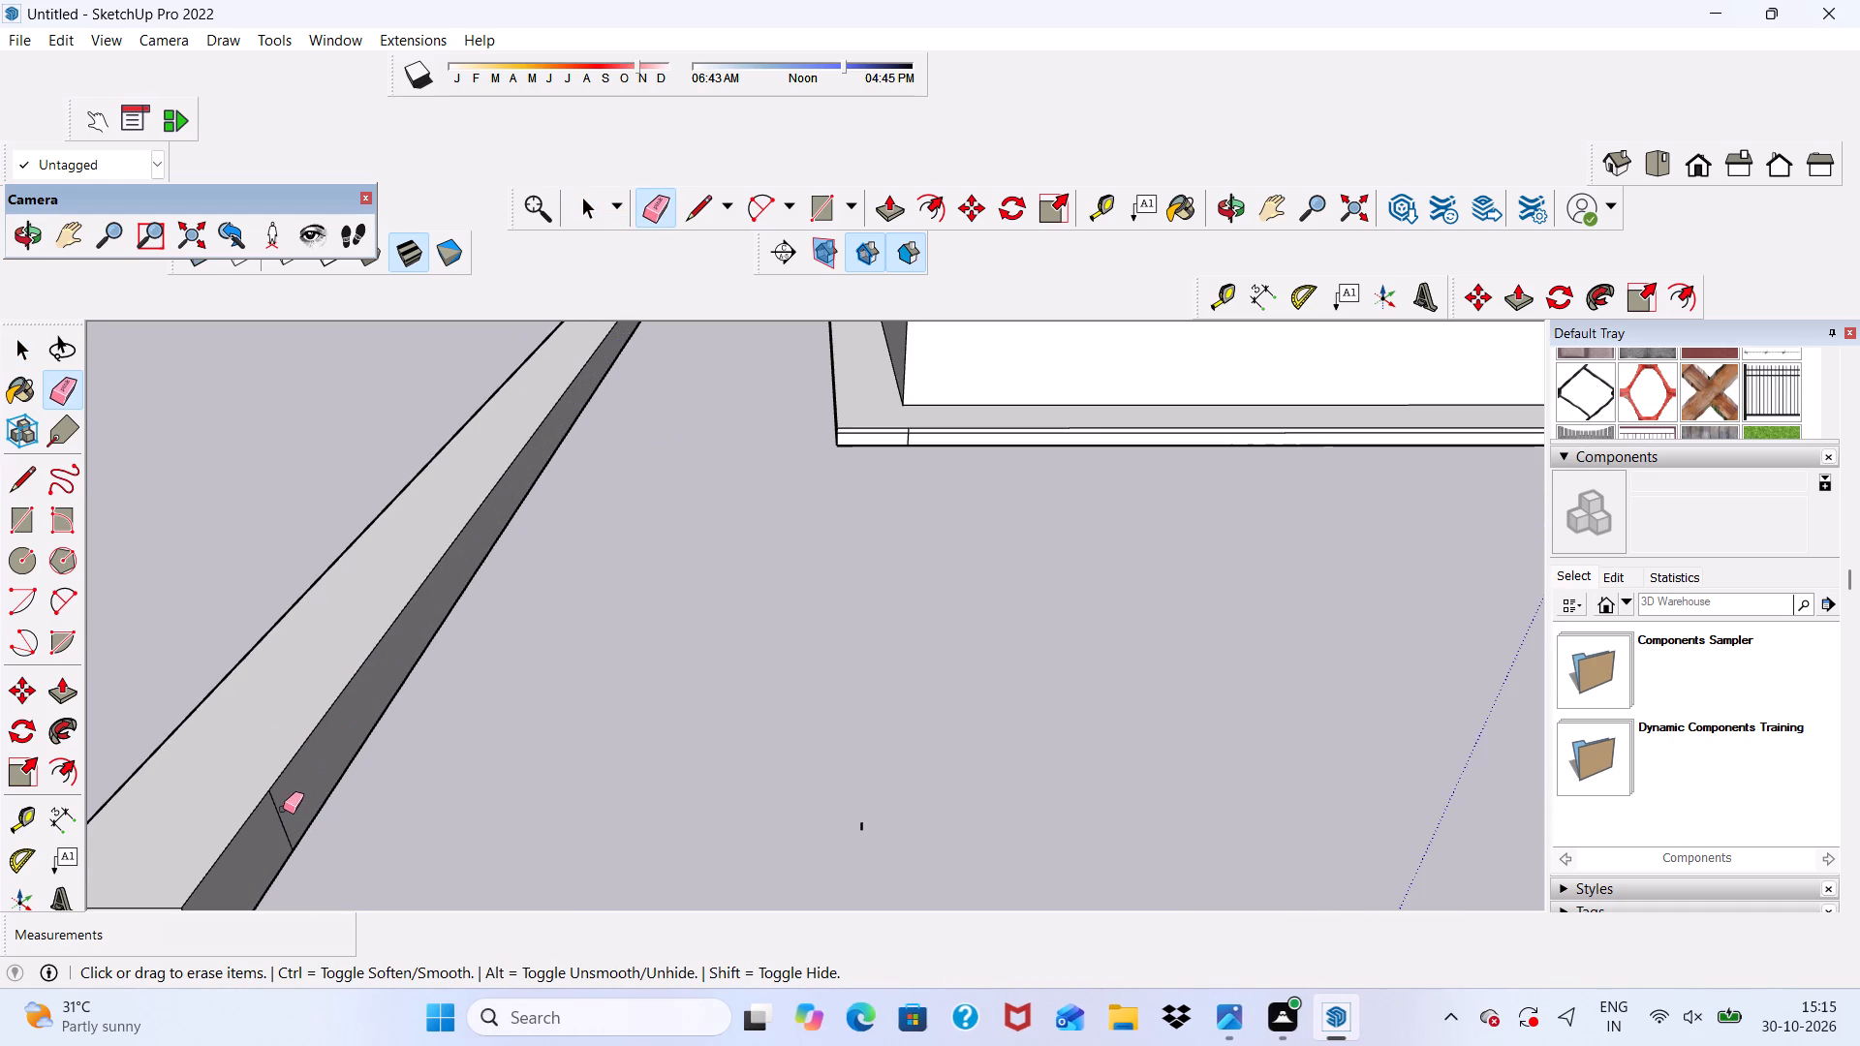
drag(282, 812, 280, 826)
scroll(328, 707, down, 7)
scroll(270, 830, up, 5)
drag(250, 820, 253, 840)
Erase the thin lengthwise line and the short vertical line on the slab's edge at the rear corner.
scroll(254, 796, down, 5)
middle_drag(269, 797, 439, 866)
key(space)
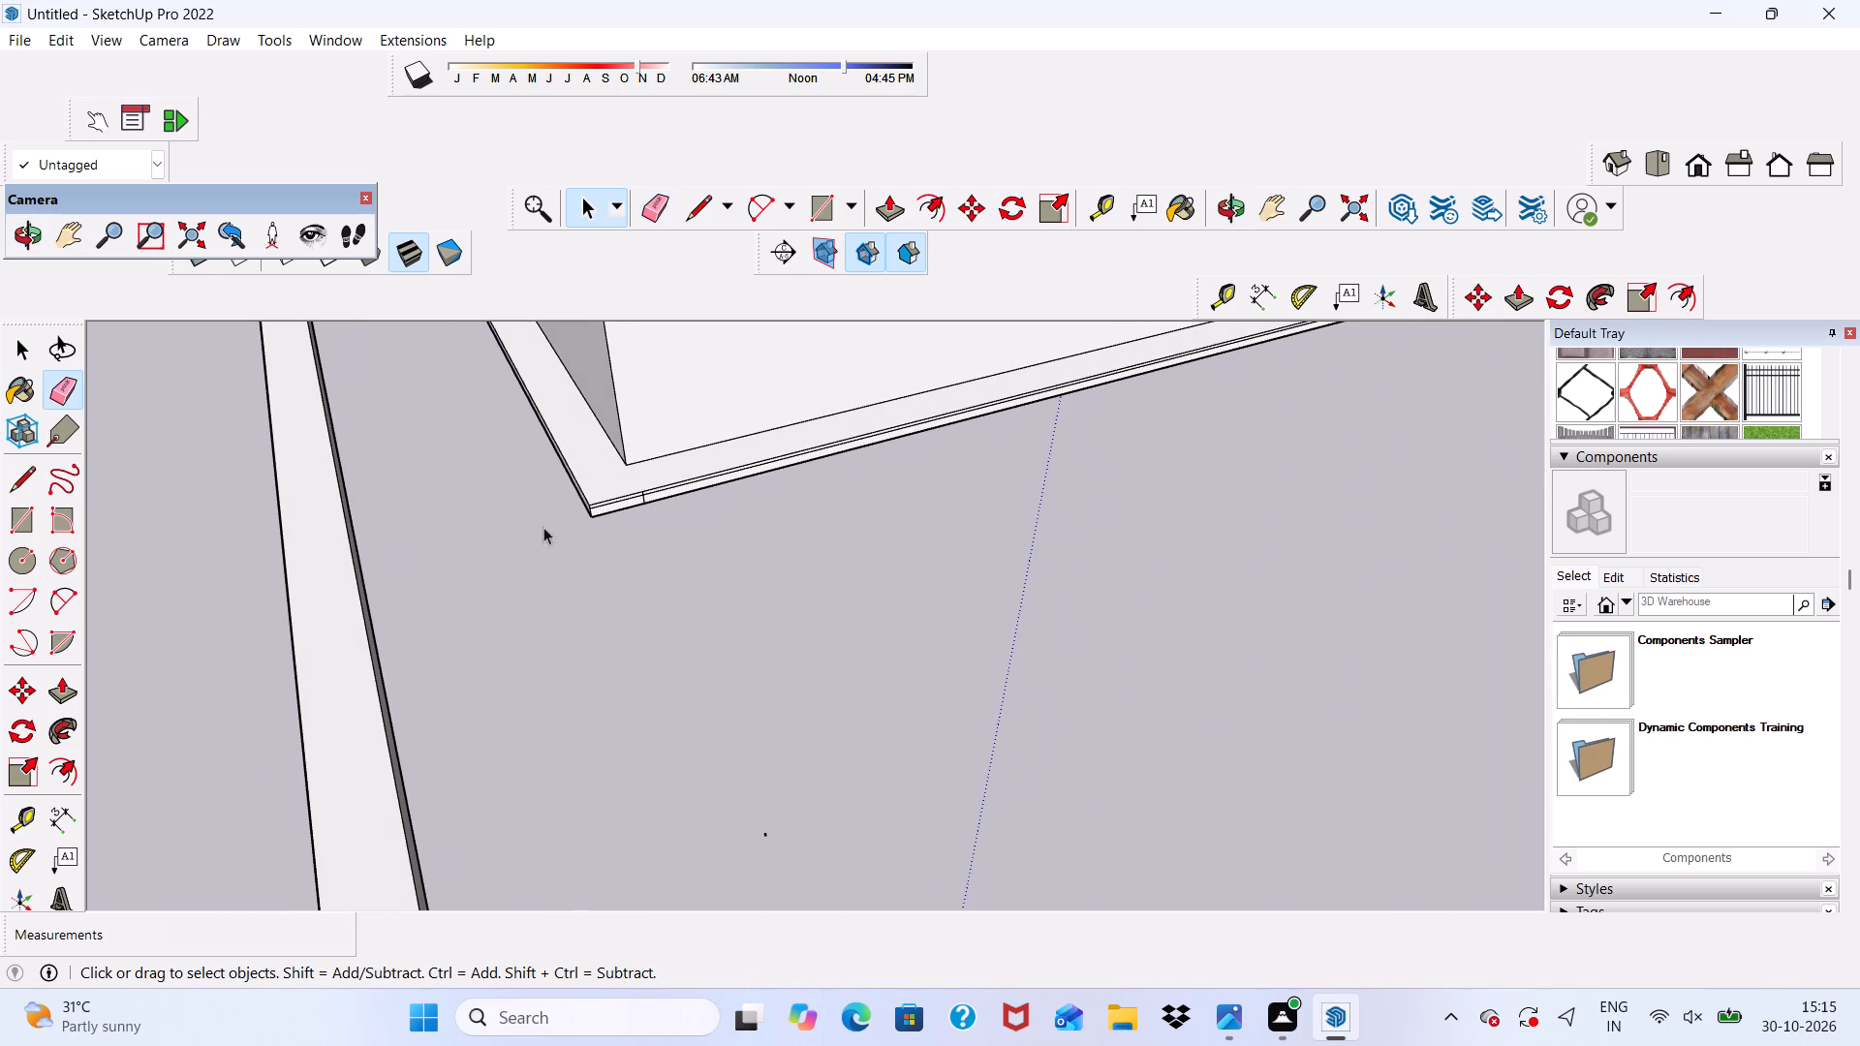
click(667, 208)
scroll(681, 555, up, 11)
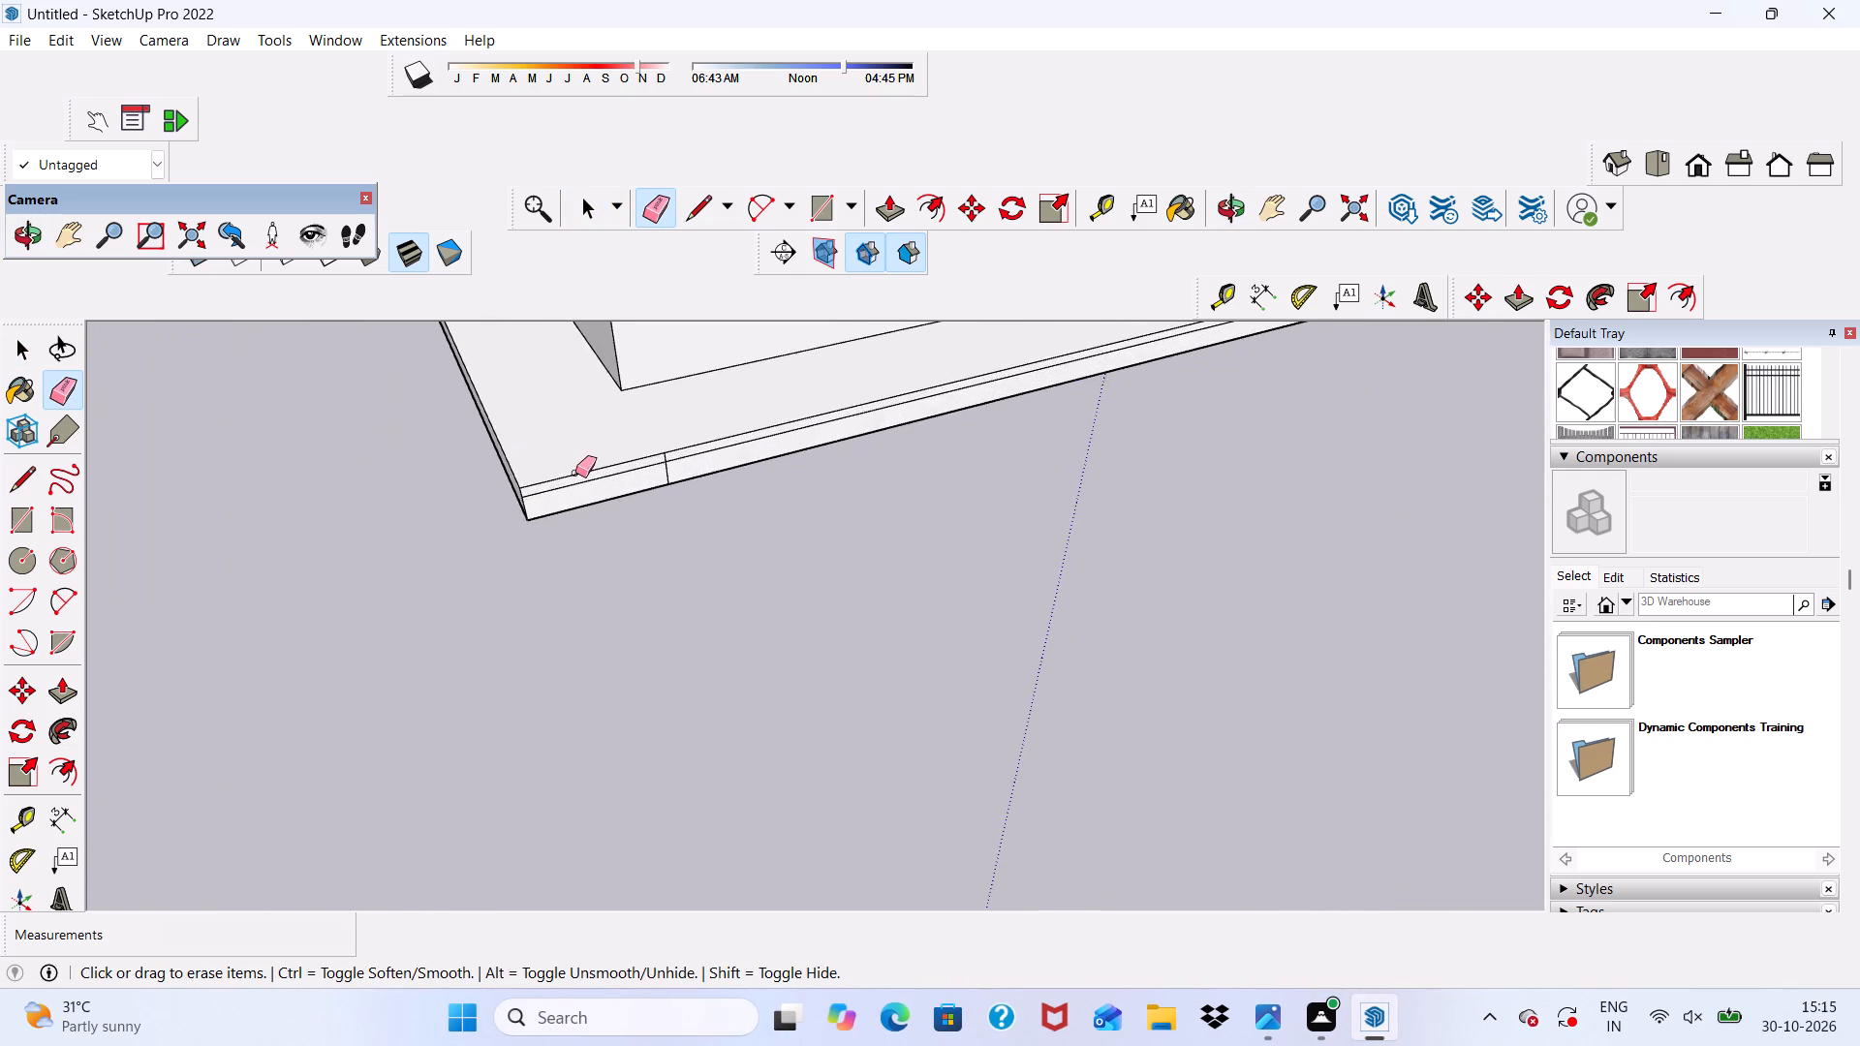
scroll(575, 473, up, 2)
click(569, 492)
drag(681, 473, 701, 468)
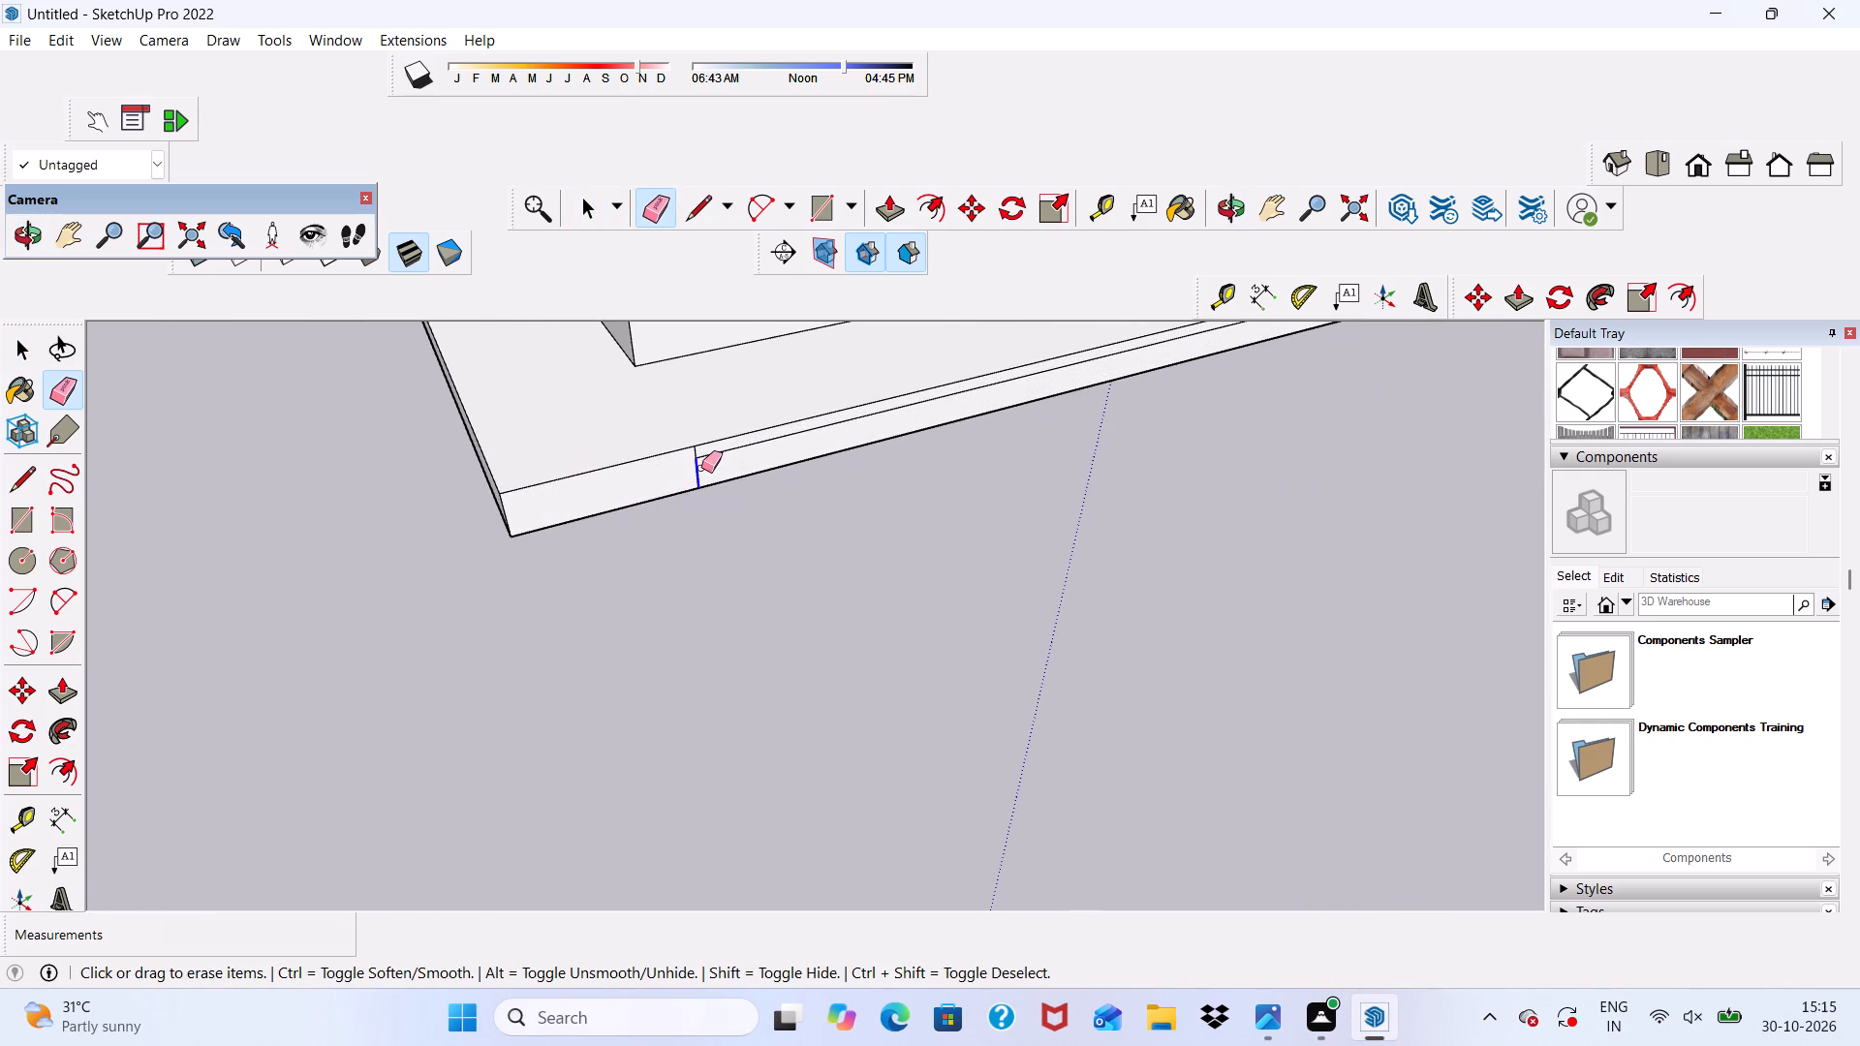
drag(701, 468, 722, 452)
scroll(687, 491, down, 5)
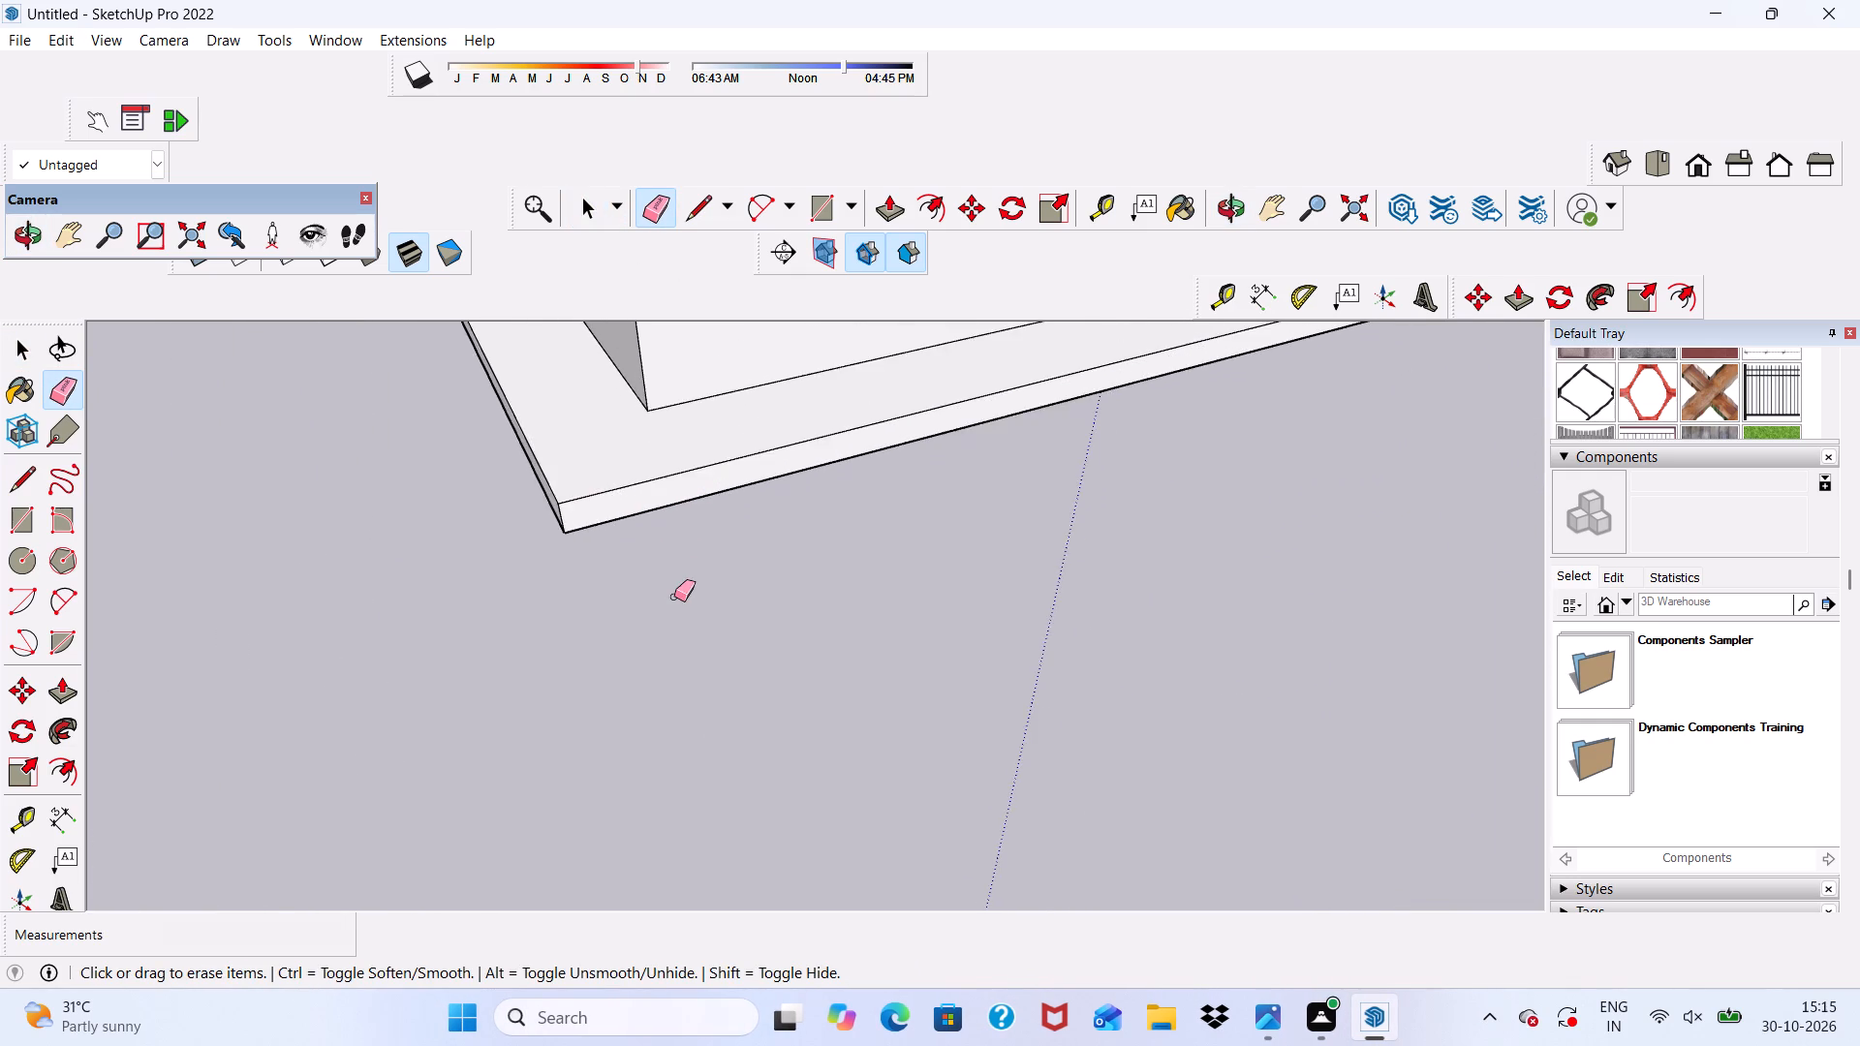
Draw a rectangle about 2' 11" by 6 1/2" from the slab's rear corner to the long side strip, closing the gap.
scroll(674, 597, down, 5)
middle_drag(669, 695, 579, 770)
key(space)
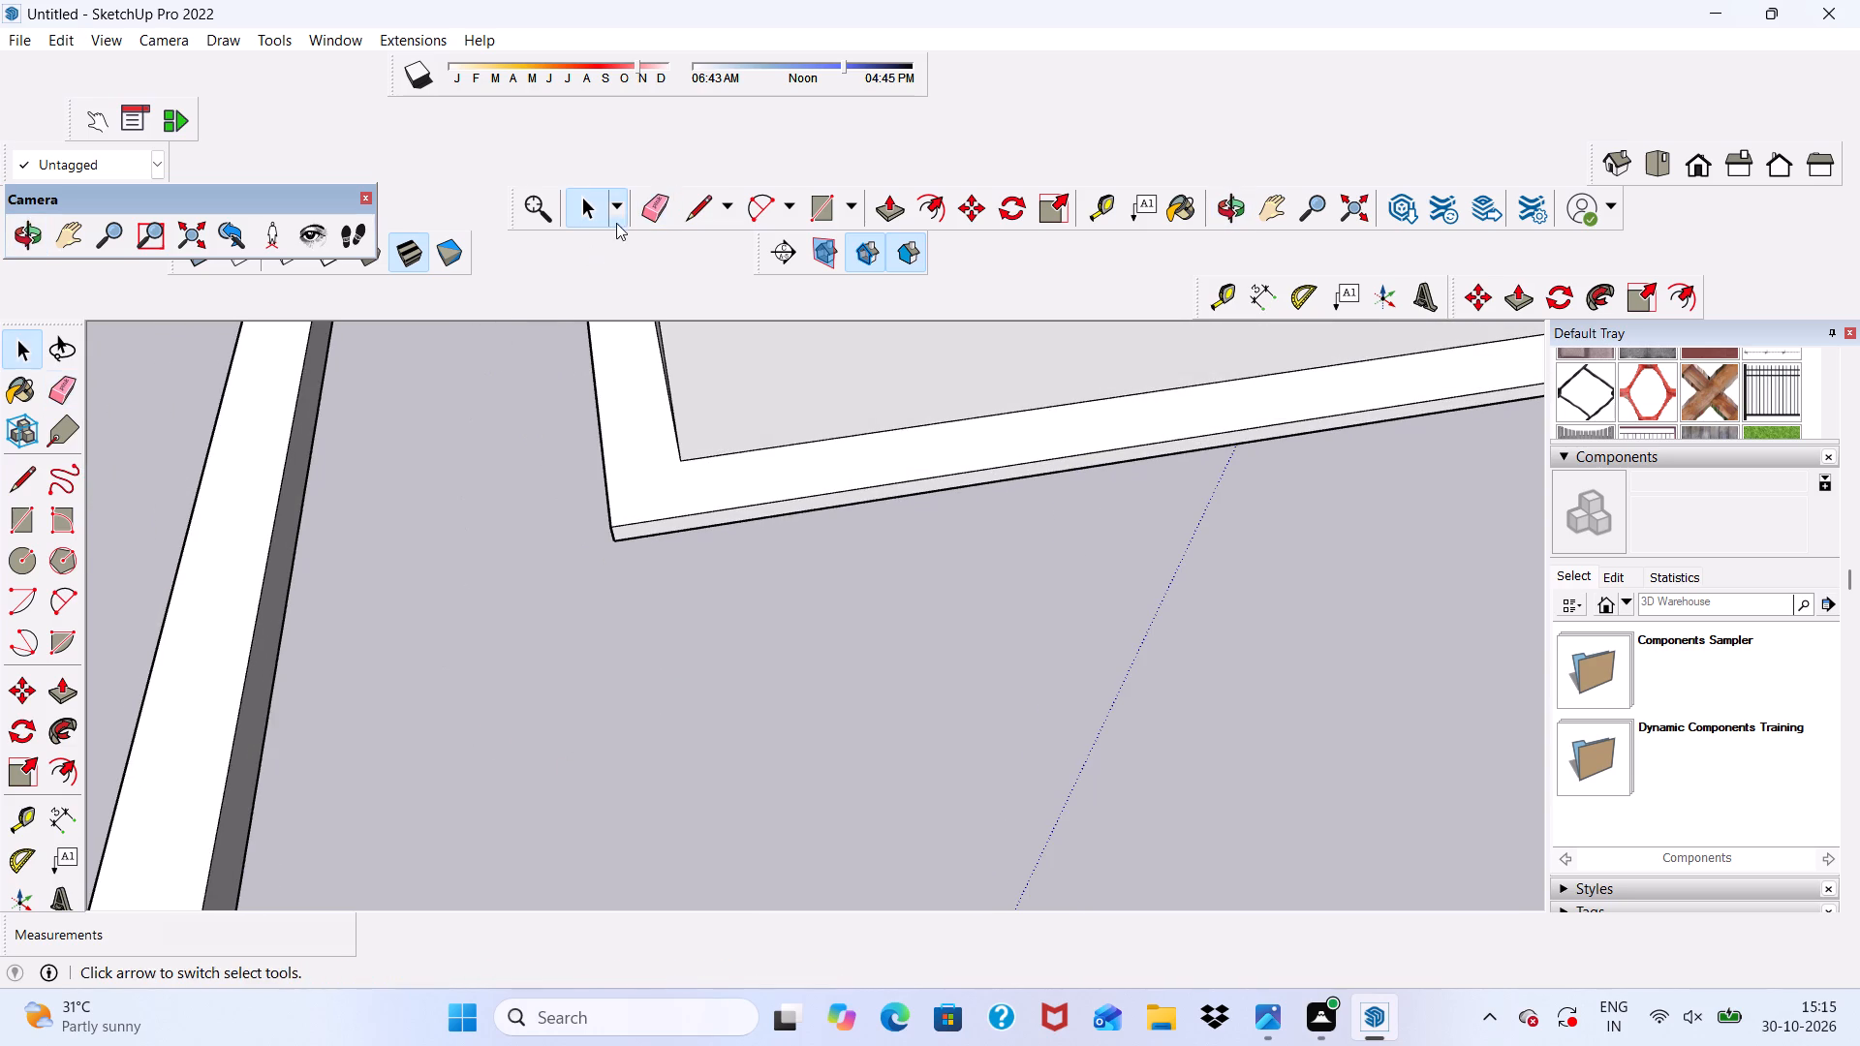
click(819, 206)
scroll(402, 775, up, 3)
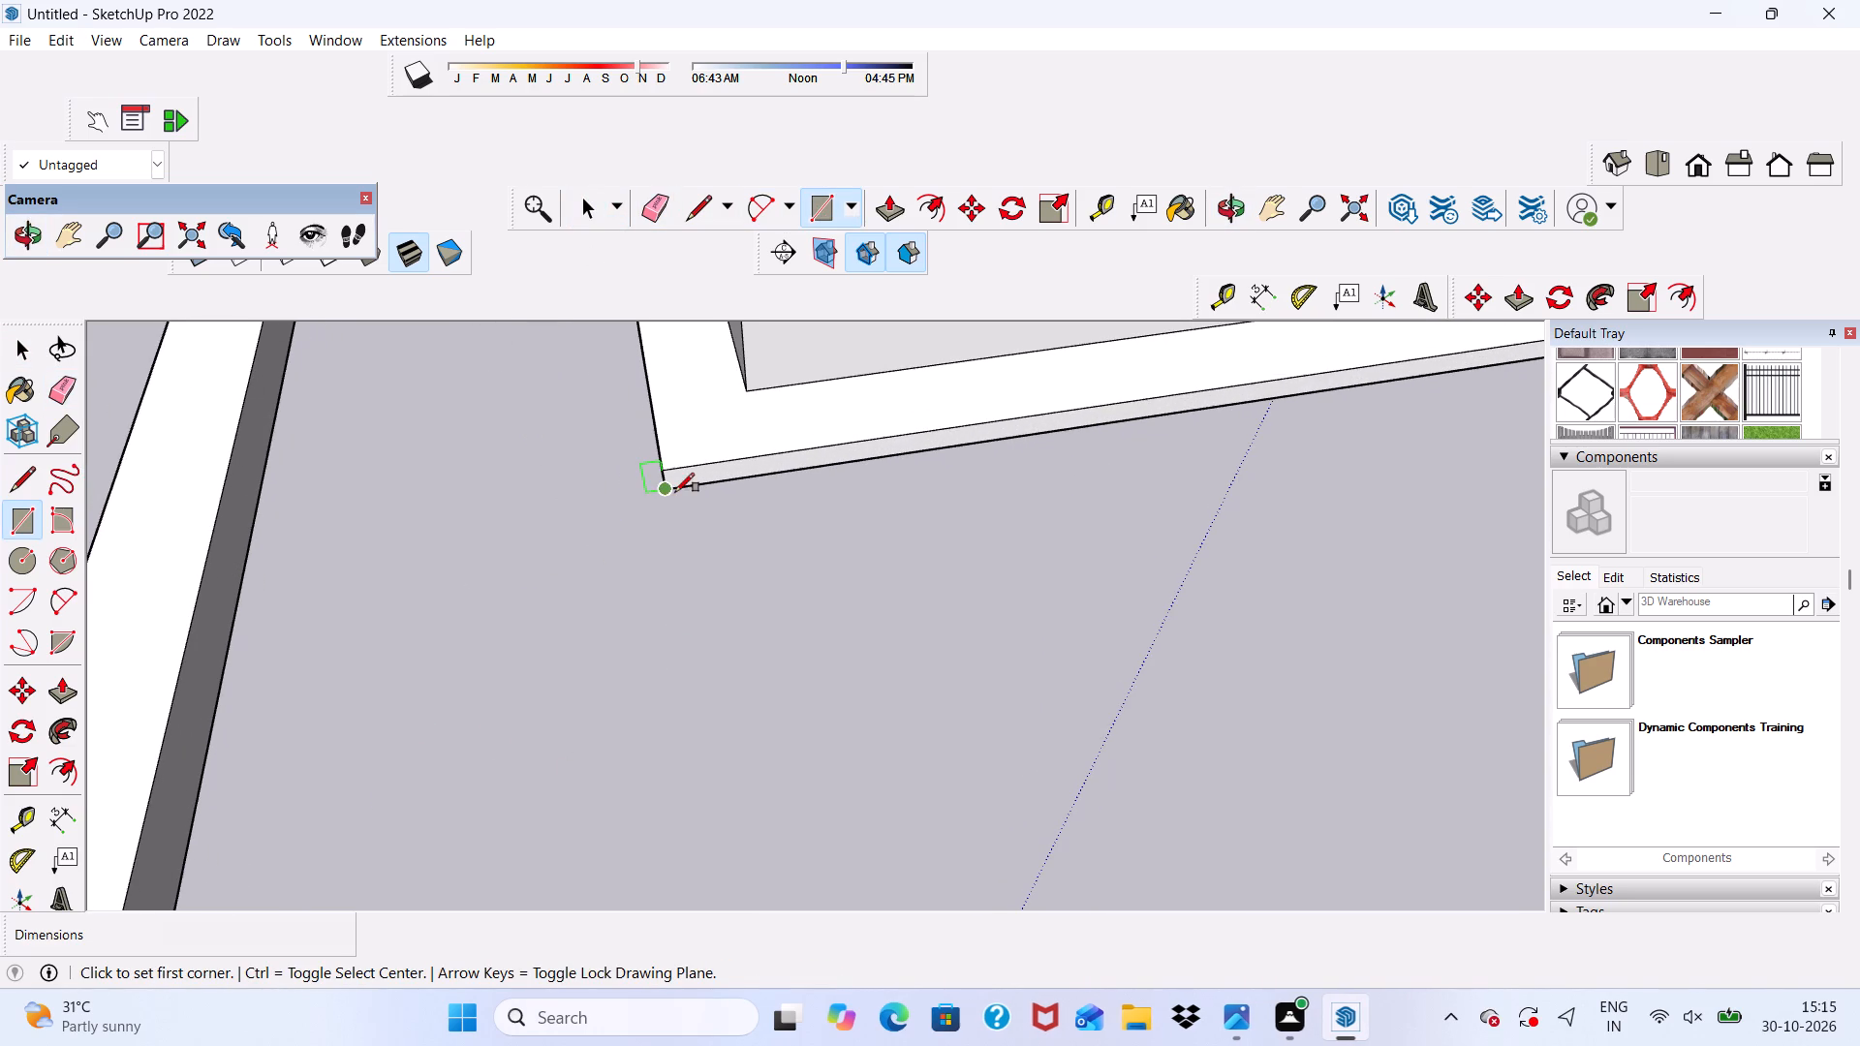
click(671, 493)
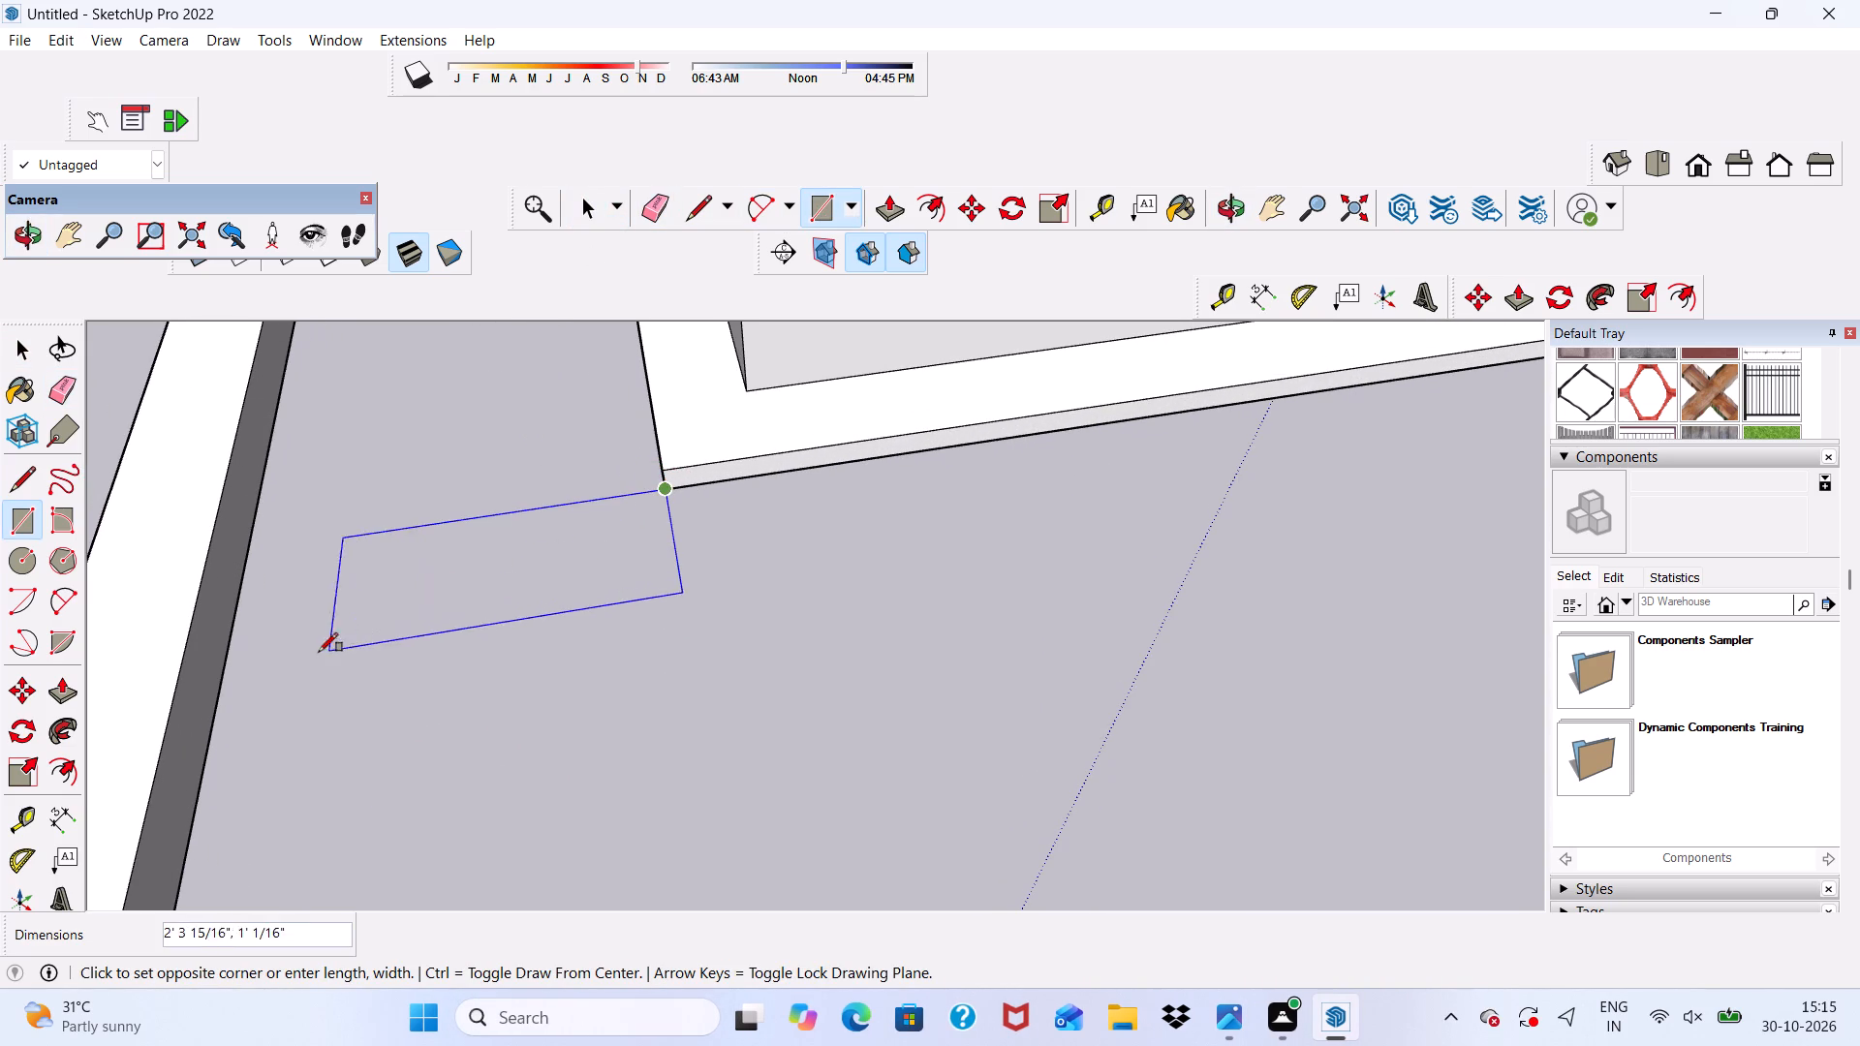
scroll(194, 622, up, 3)
scroll(271, 615, up, 3)
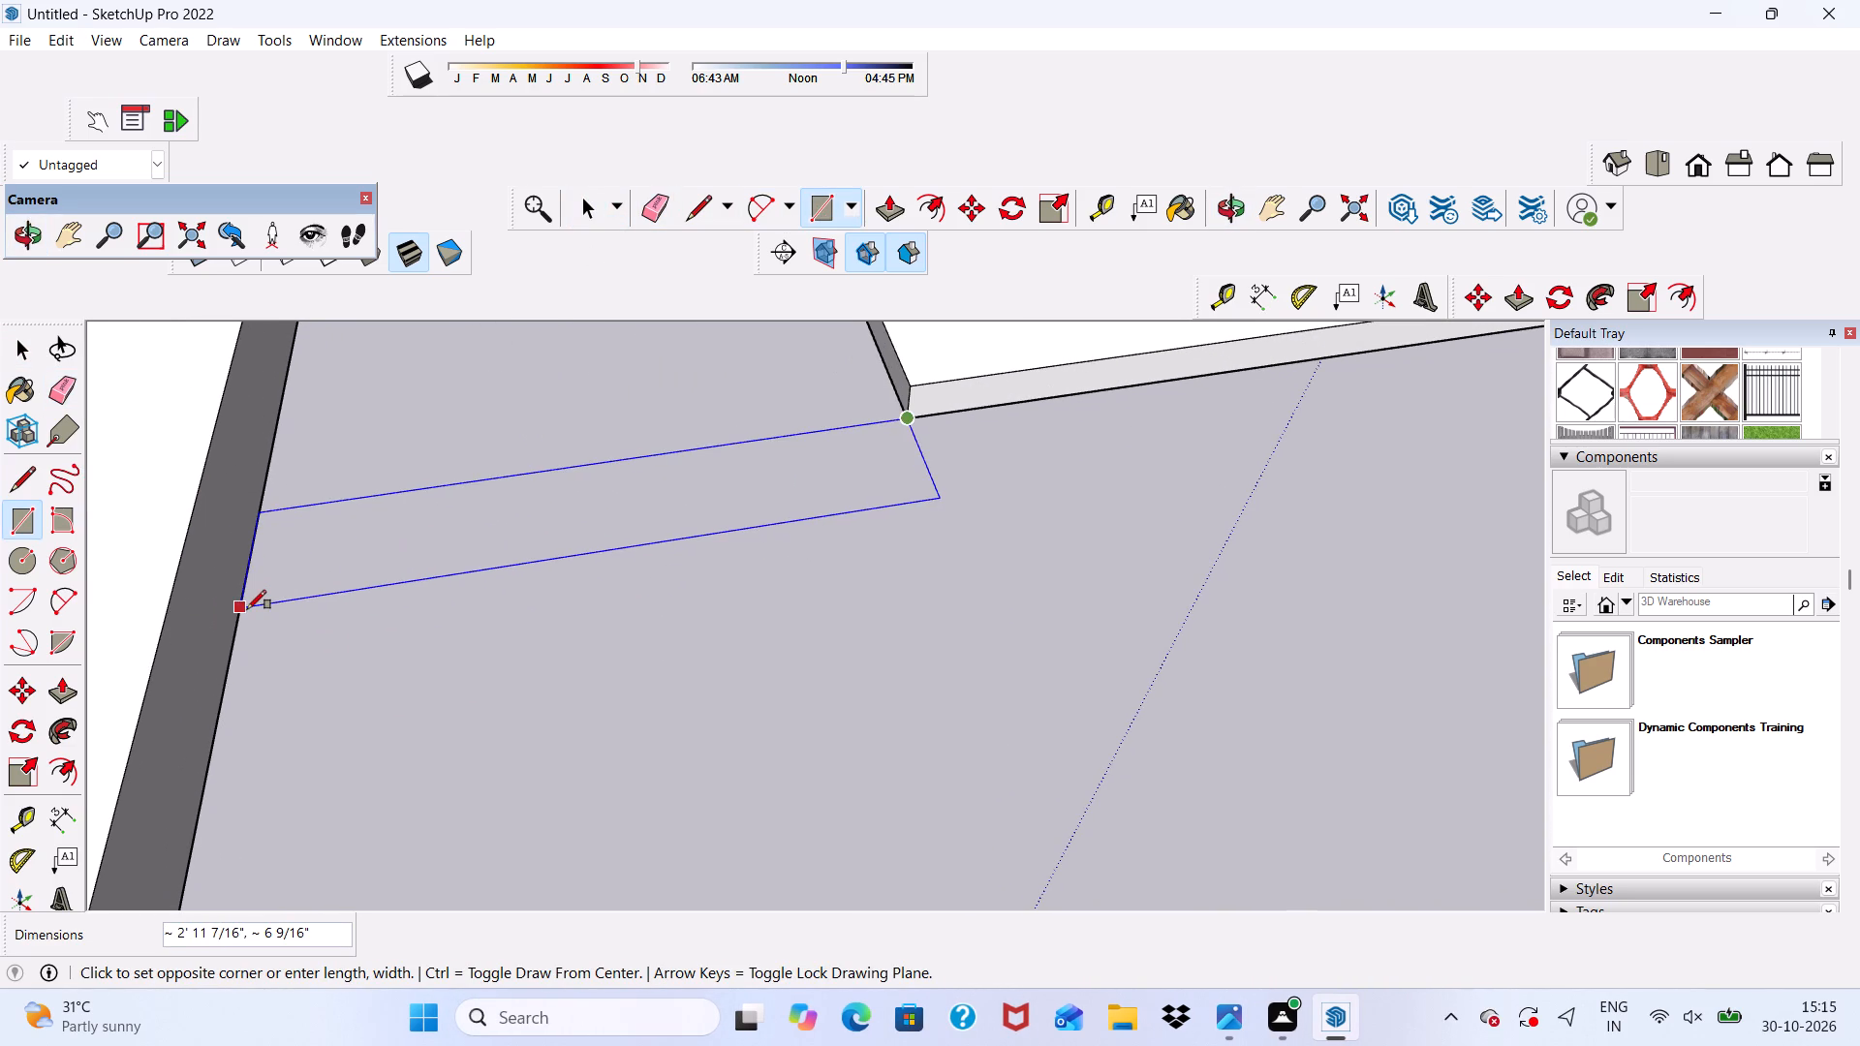
click(247, 609)
scroll(247, 609, down, 10)
key(space)
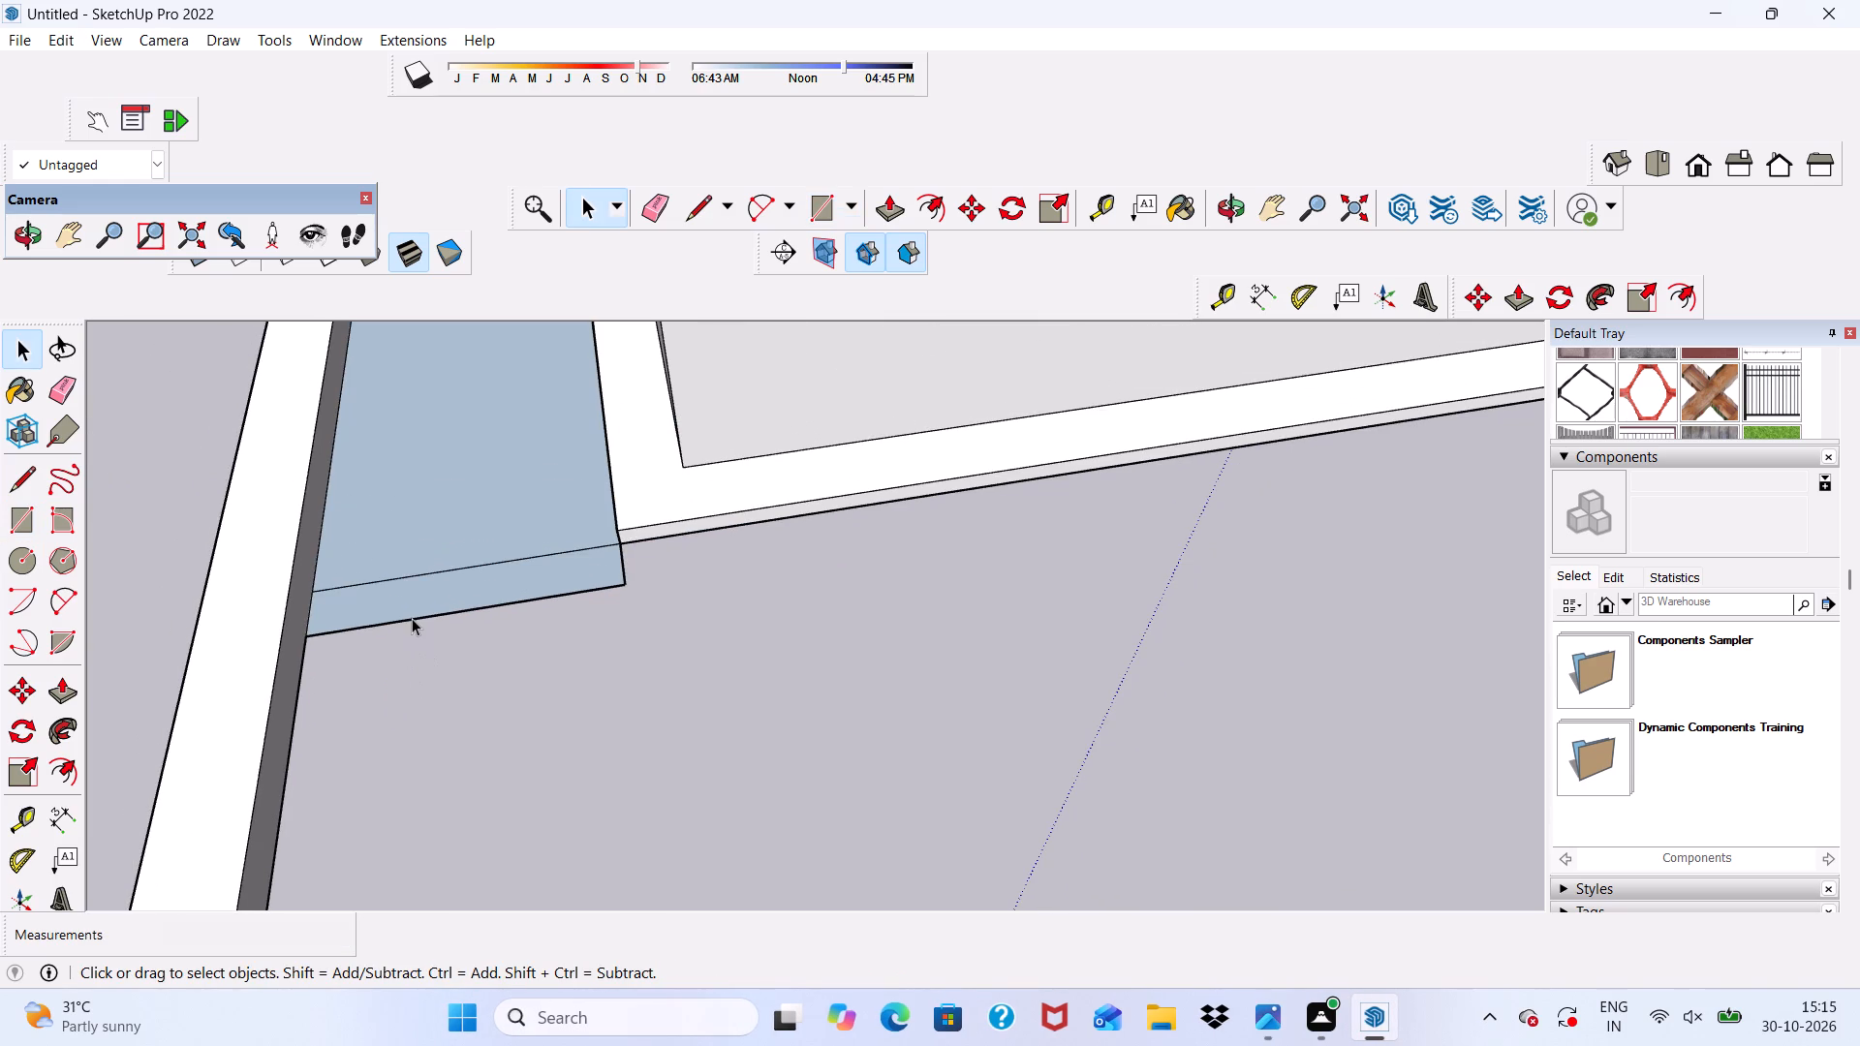
Push/Pull the face between the slab and the side strip up to the strip's top, and its end face to the slab's edge.
click(412, 541)
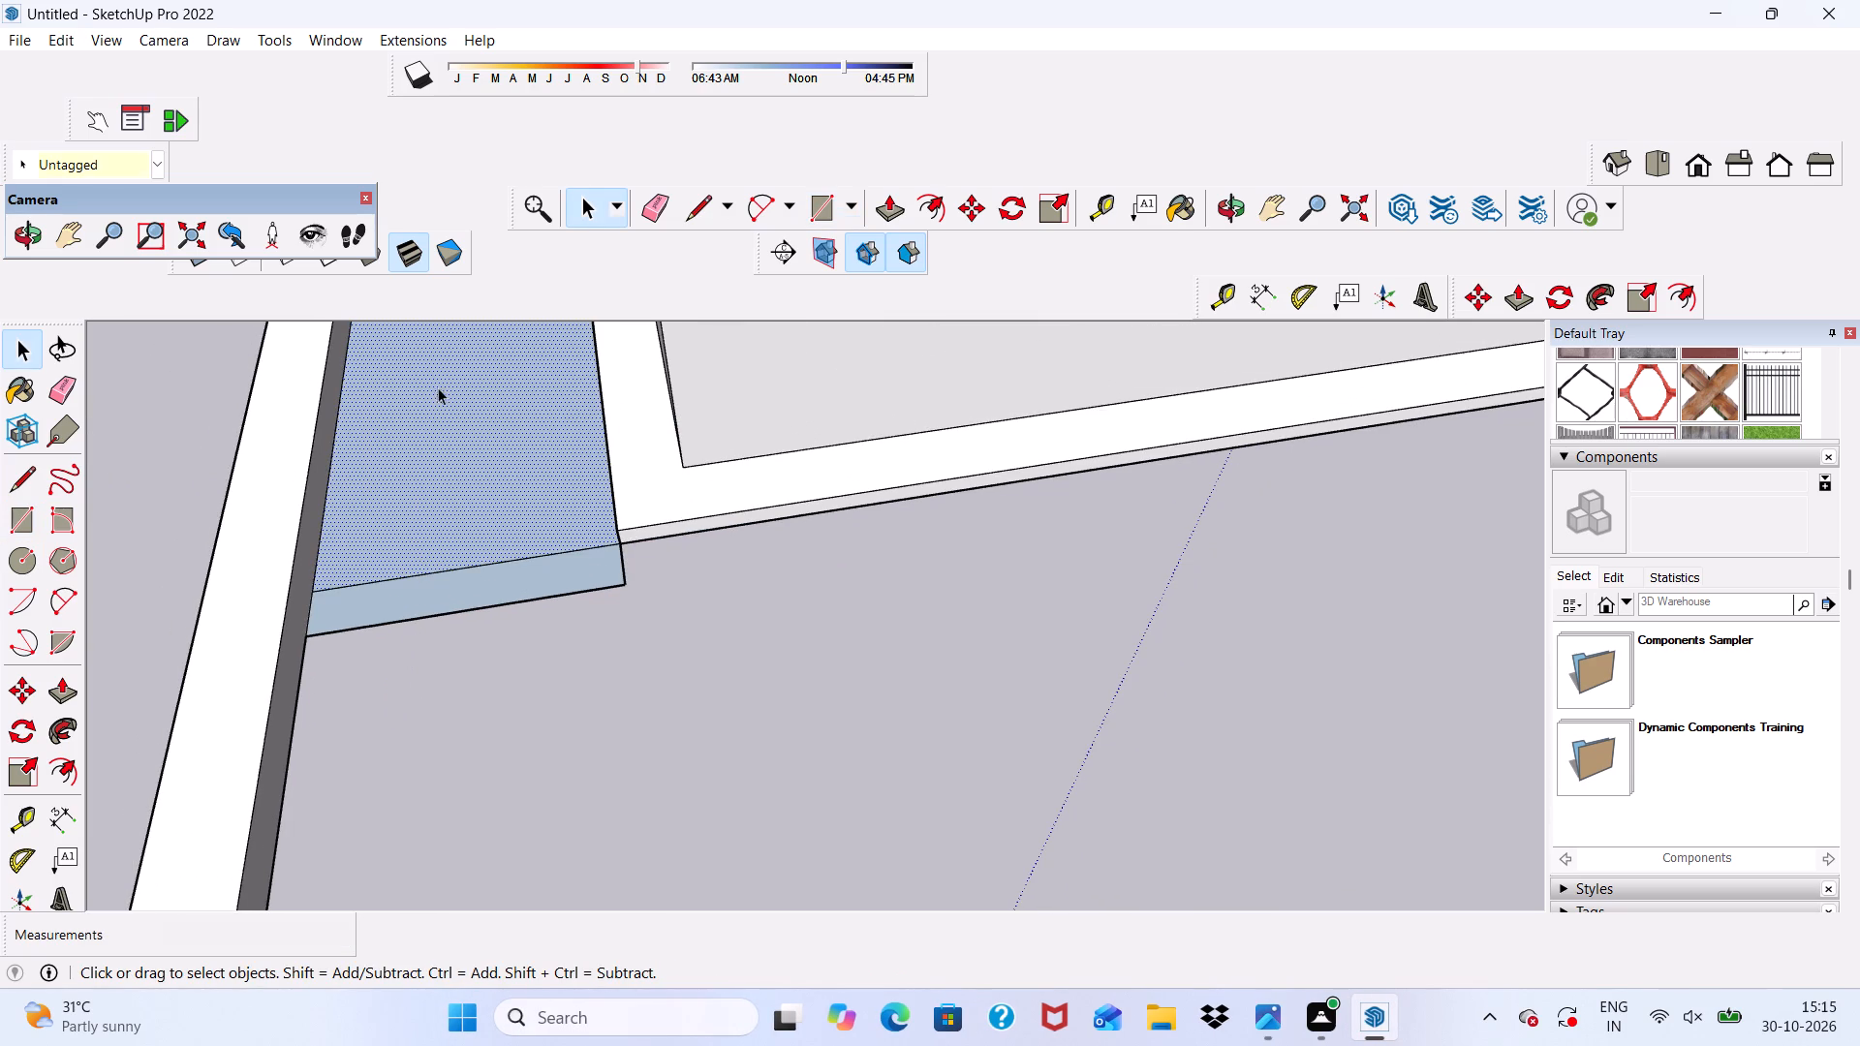
click(879, 199)
click(394, 455)
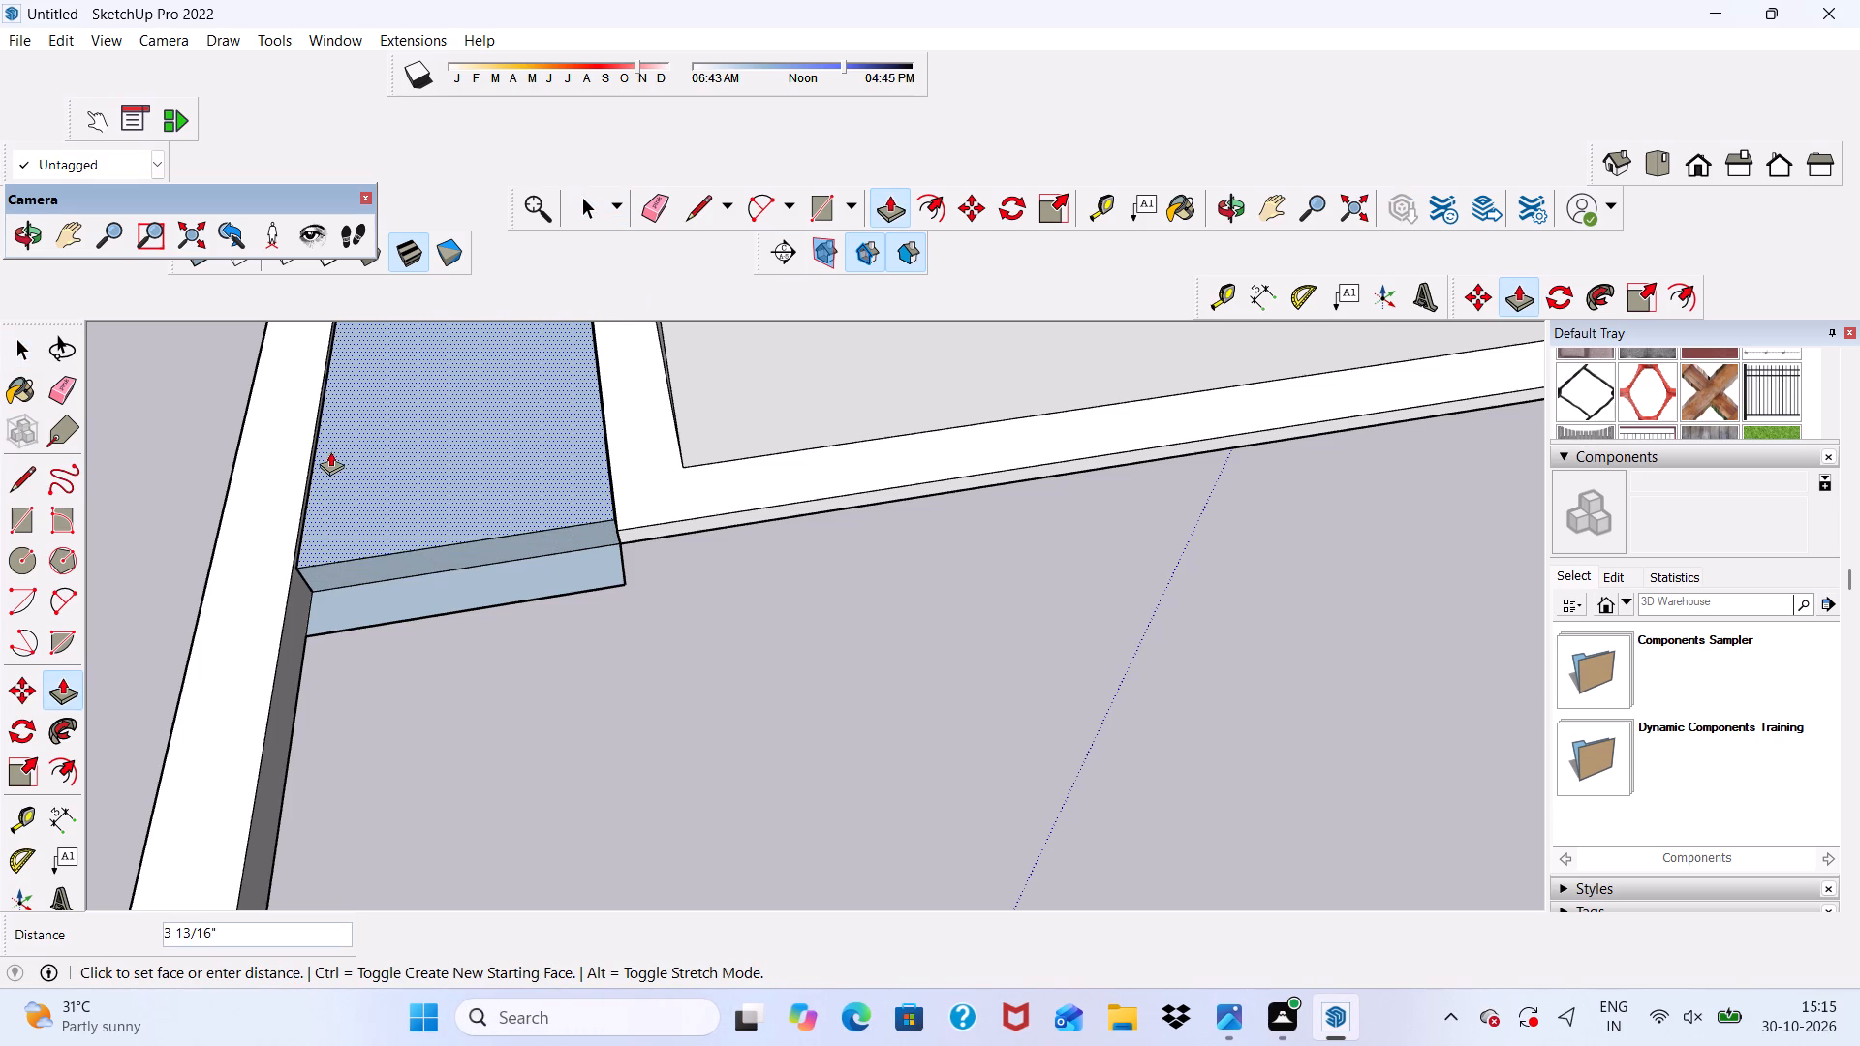
click(253, 525)
scroll(367, 562, up, 3)
click(367, 562)
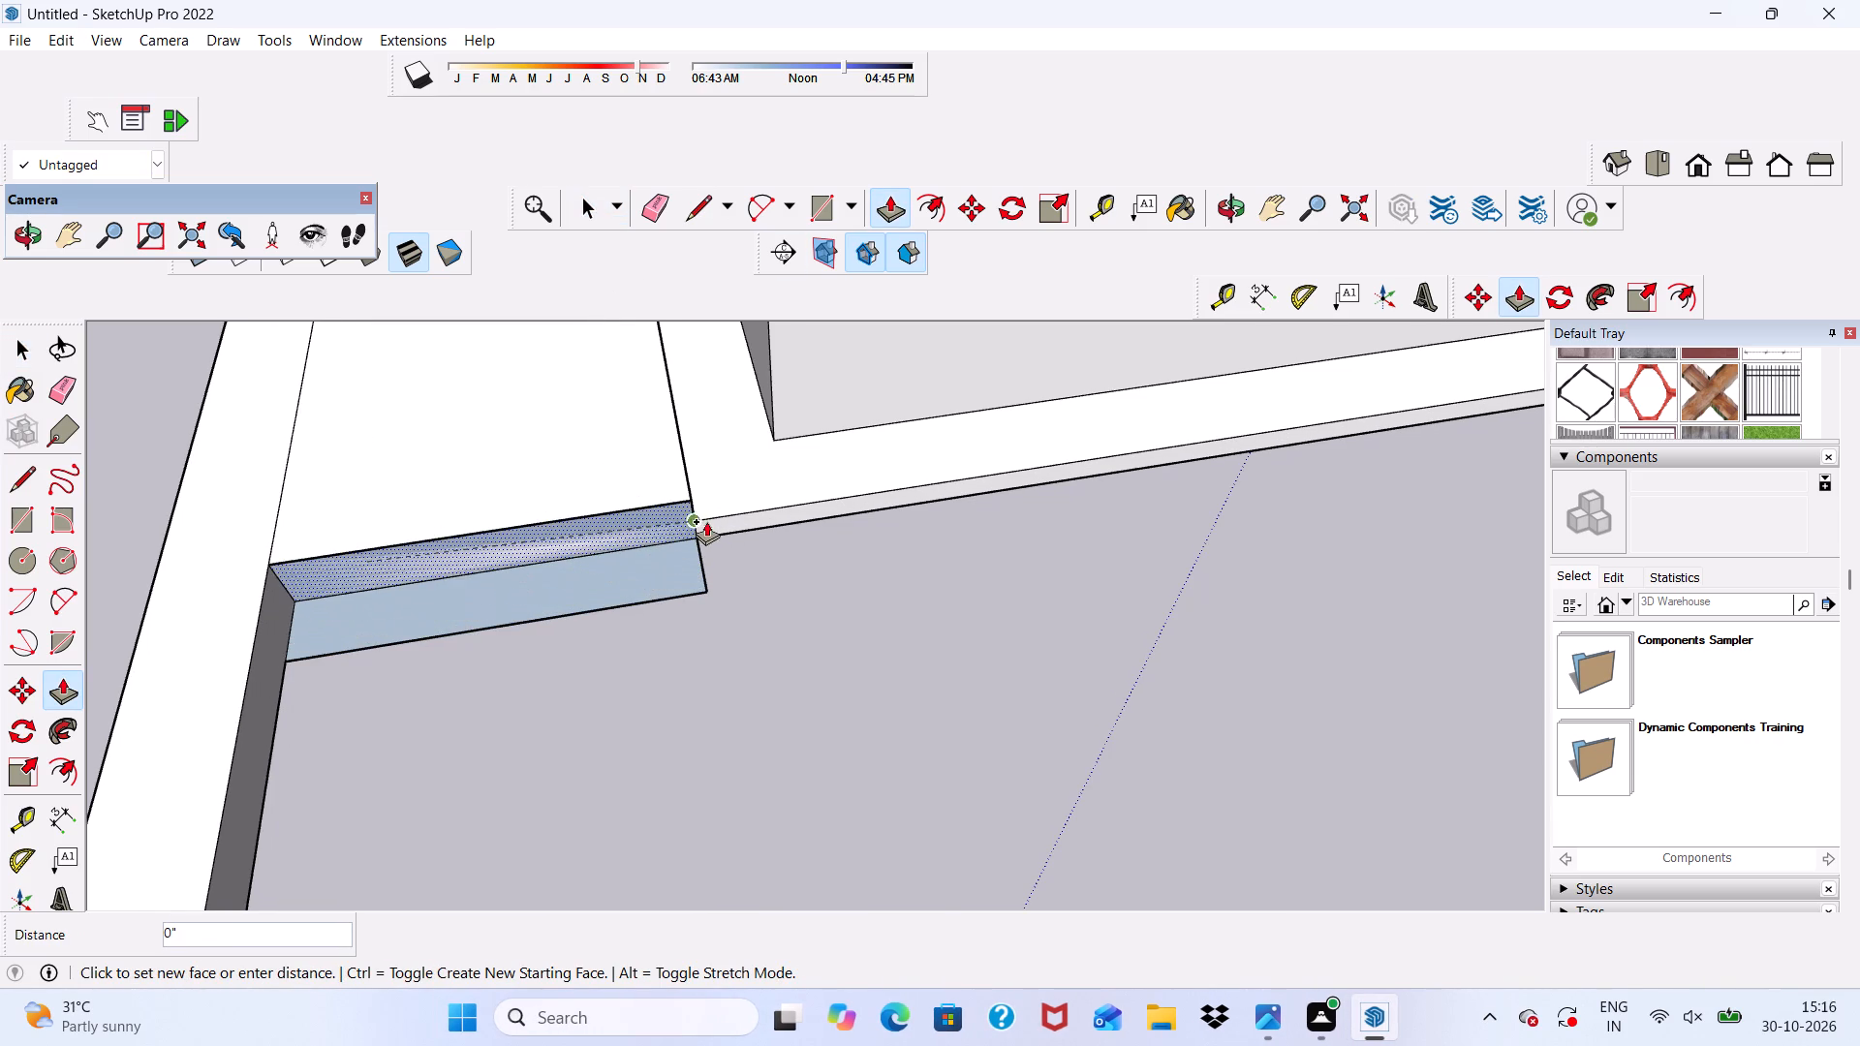
scroll(671, 534, up, 5)
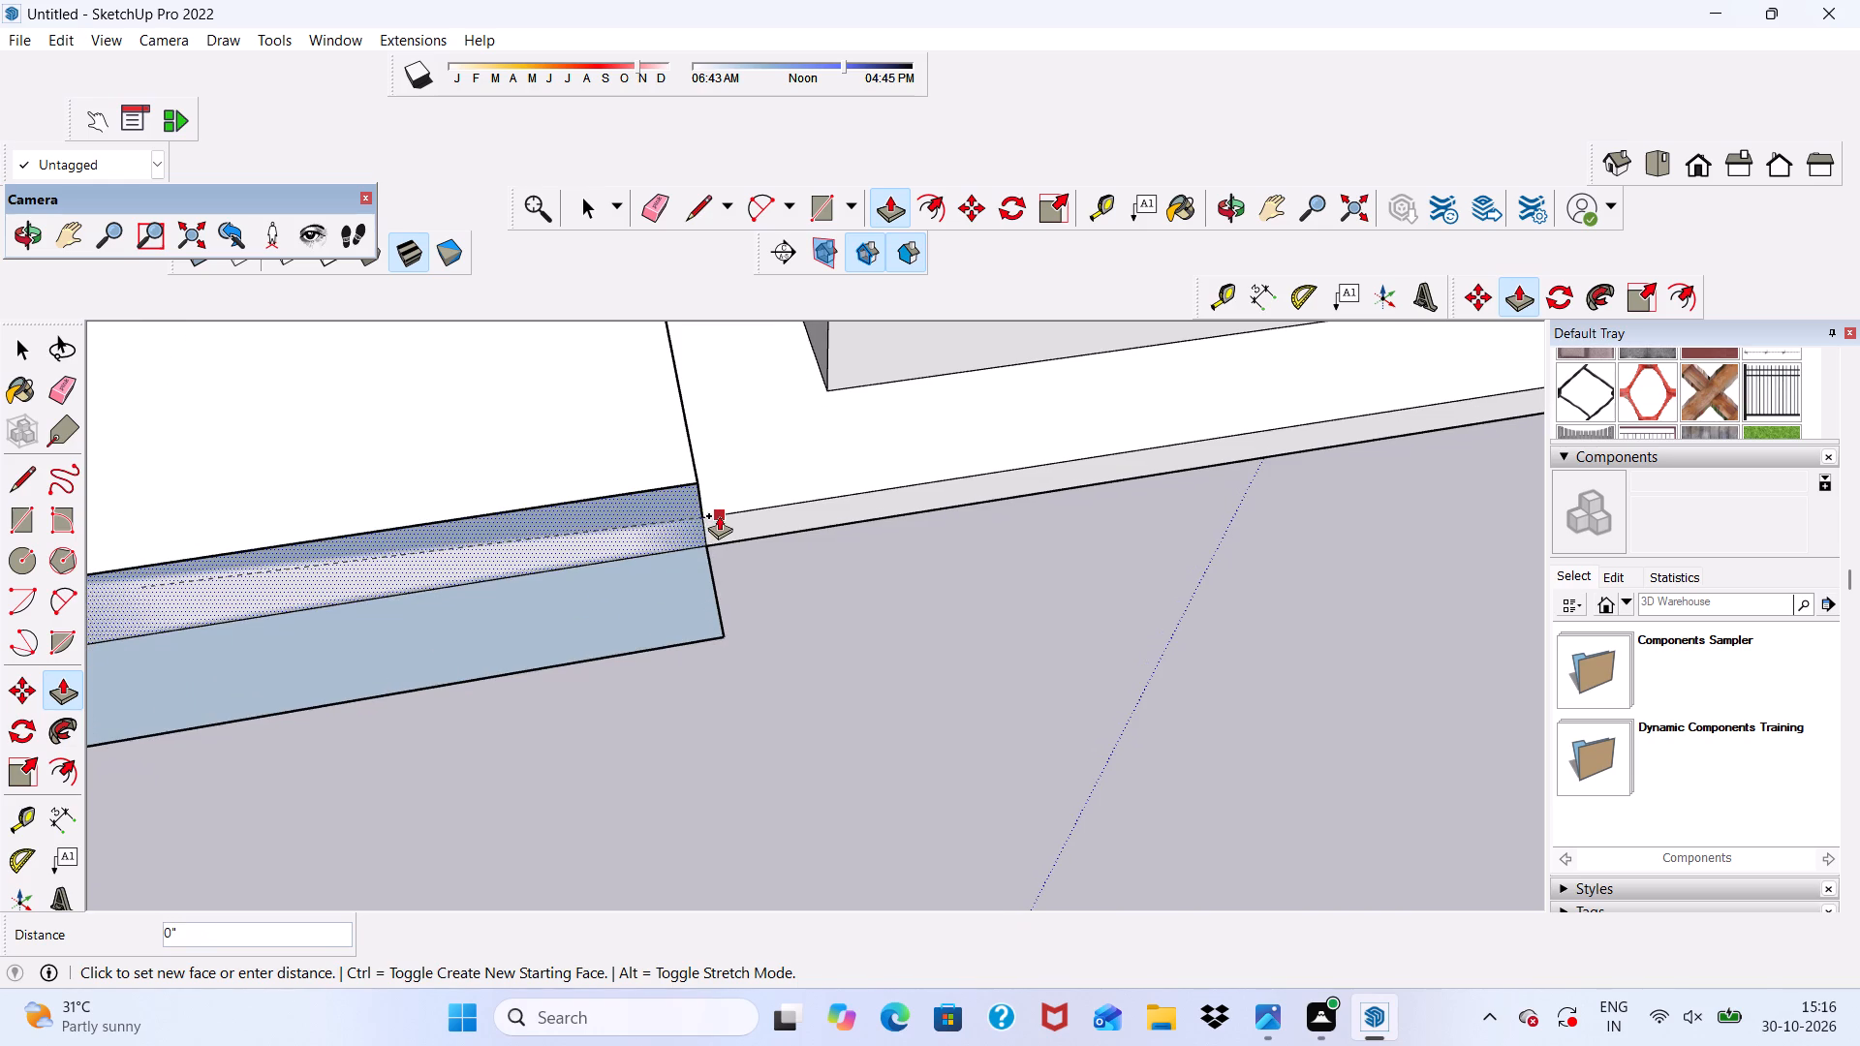
click(719, 515)
Erase the leftover rectangle outline beyond the raised block and the short vertical line between the block and the slab.
scroll(719, 512, down, 7)
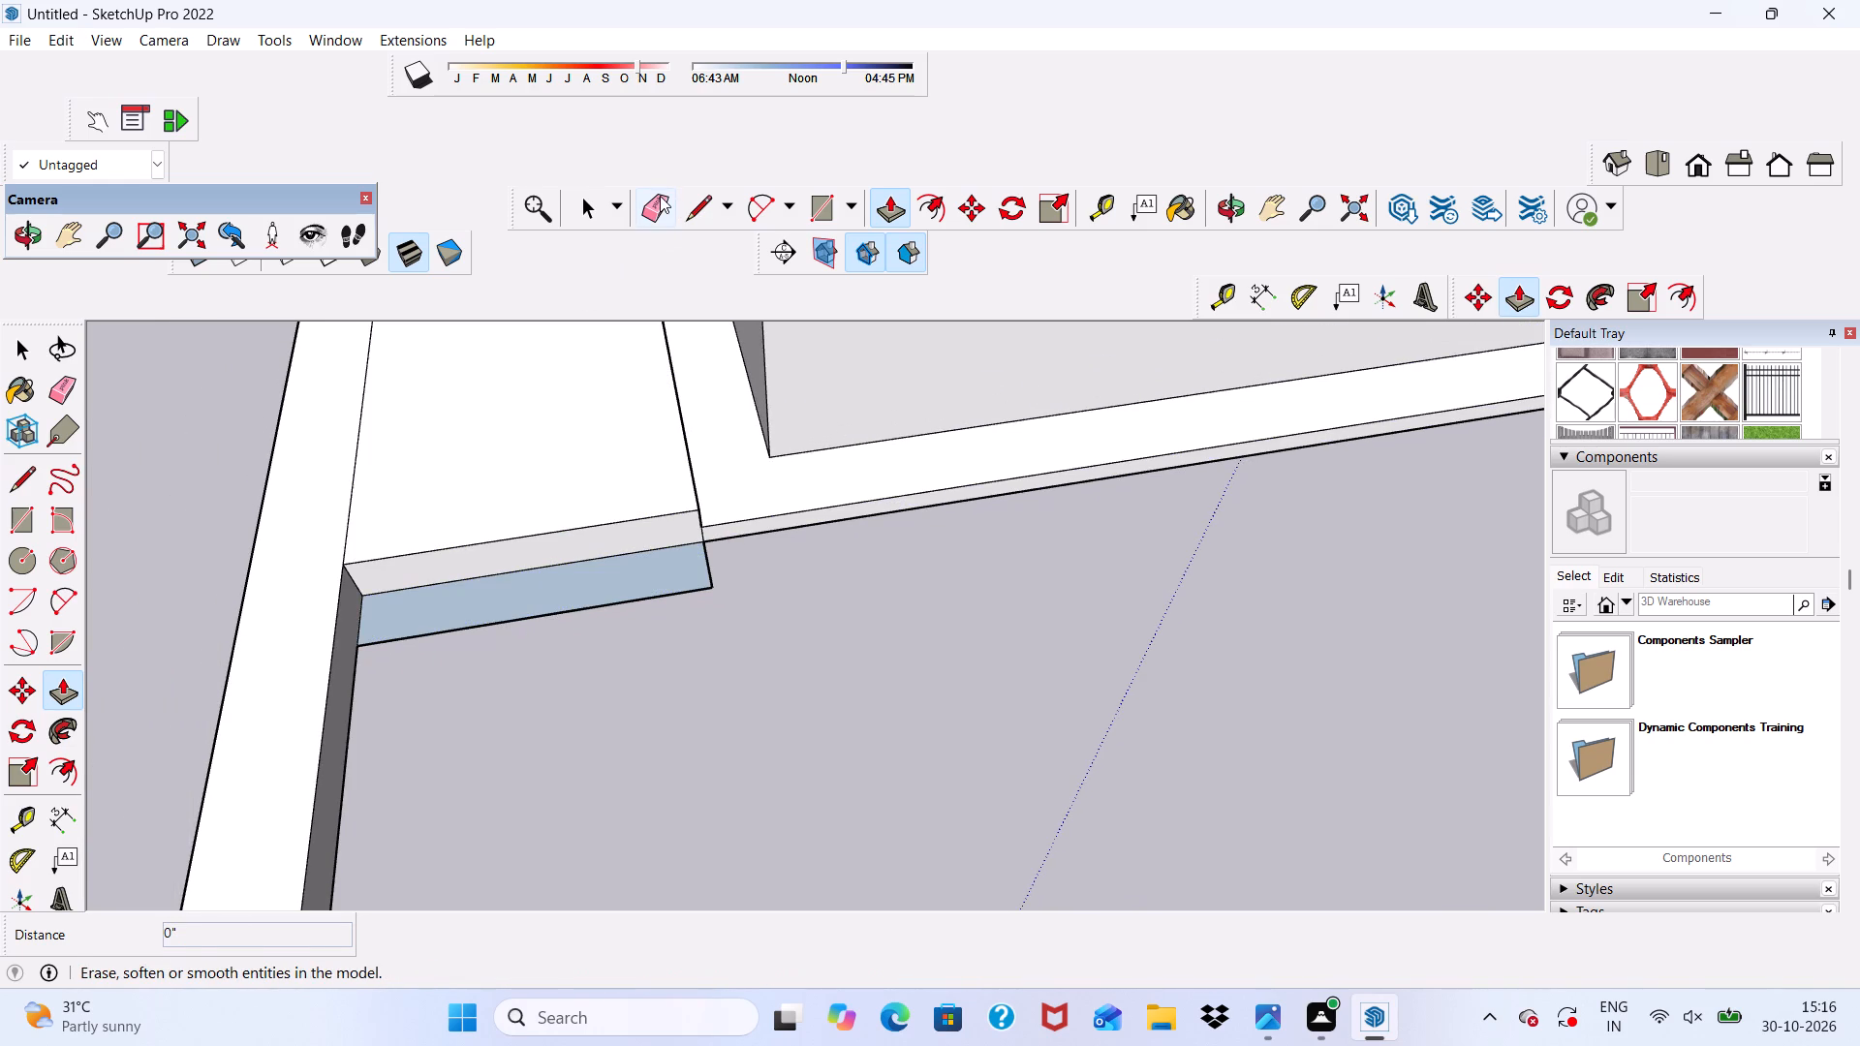
click(660, 196)
scroll(653, 559, up, 2)
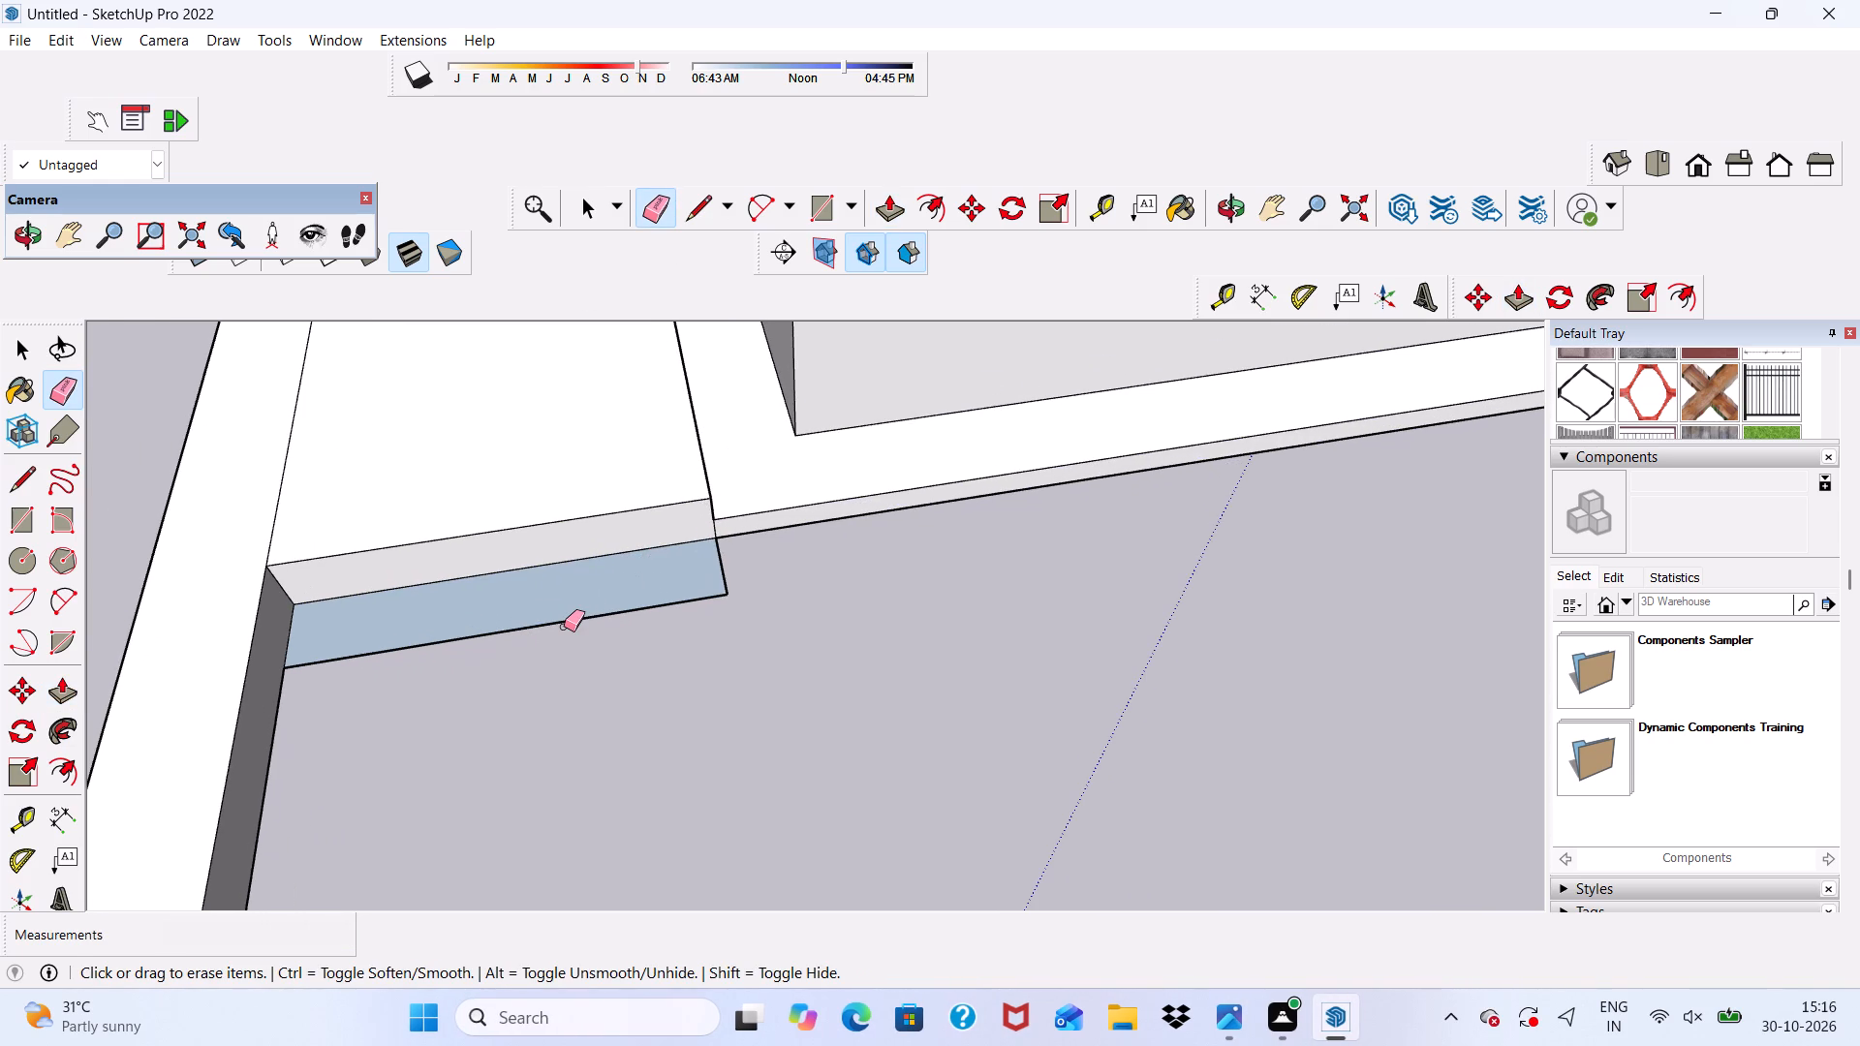
click(566, 617)
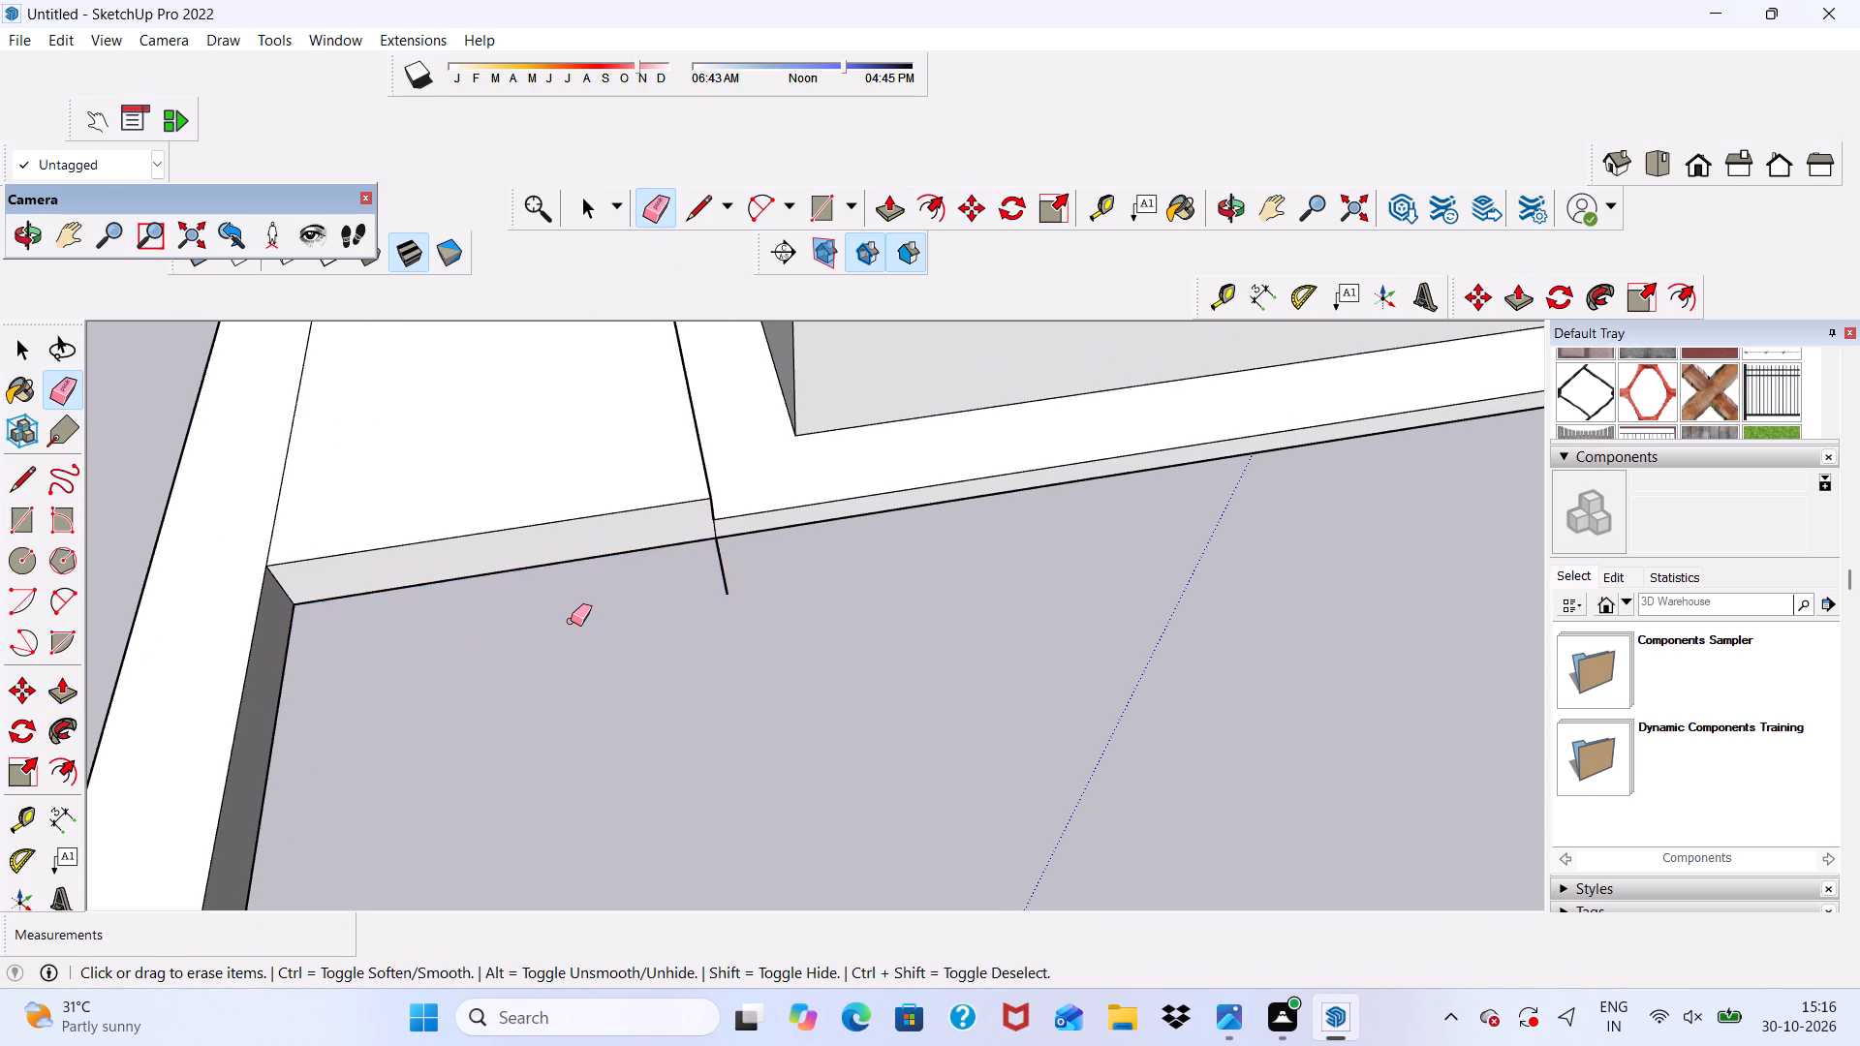
drag(704, 573, 734, 570)
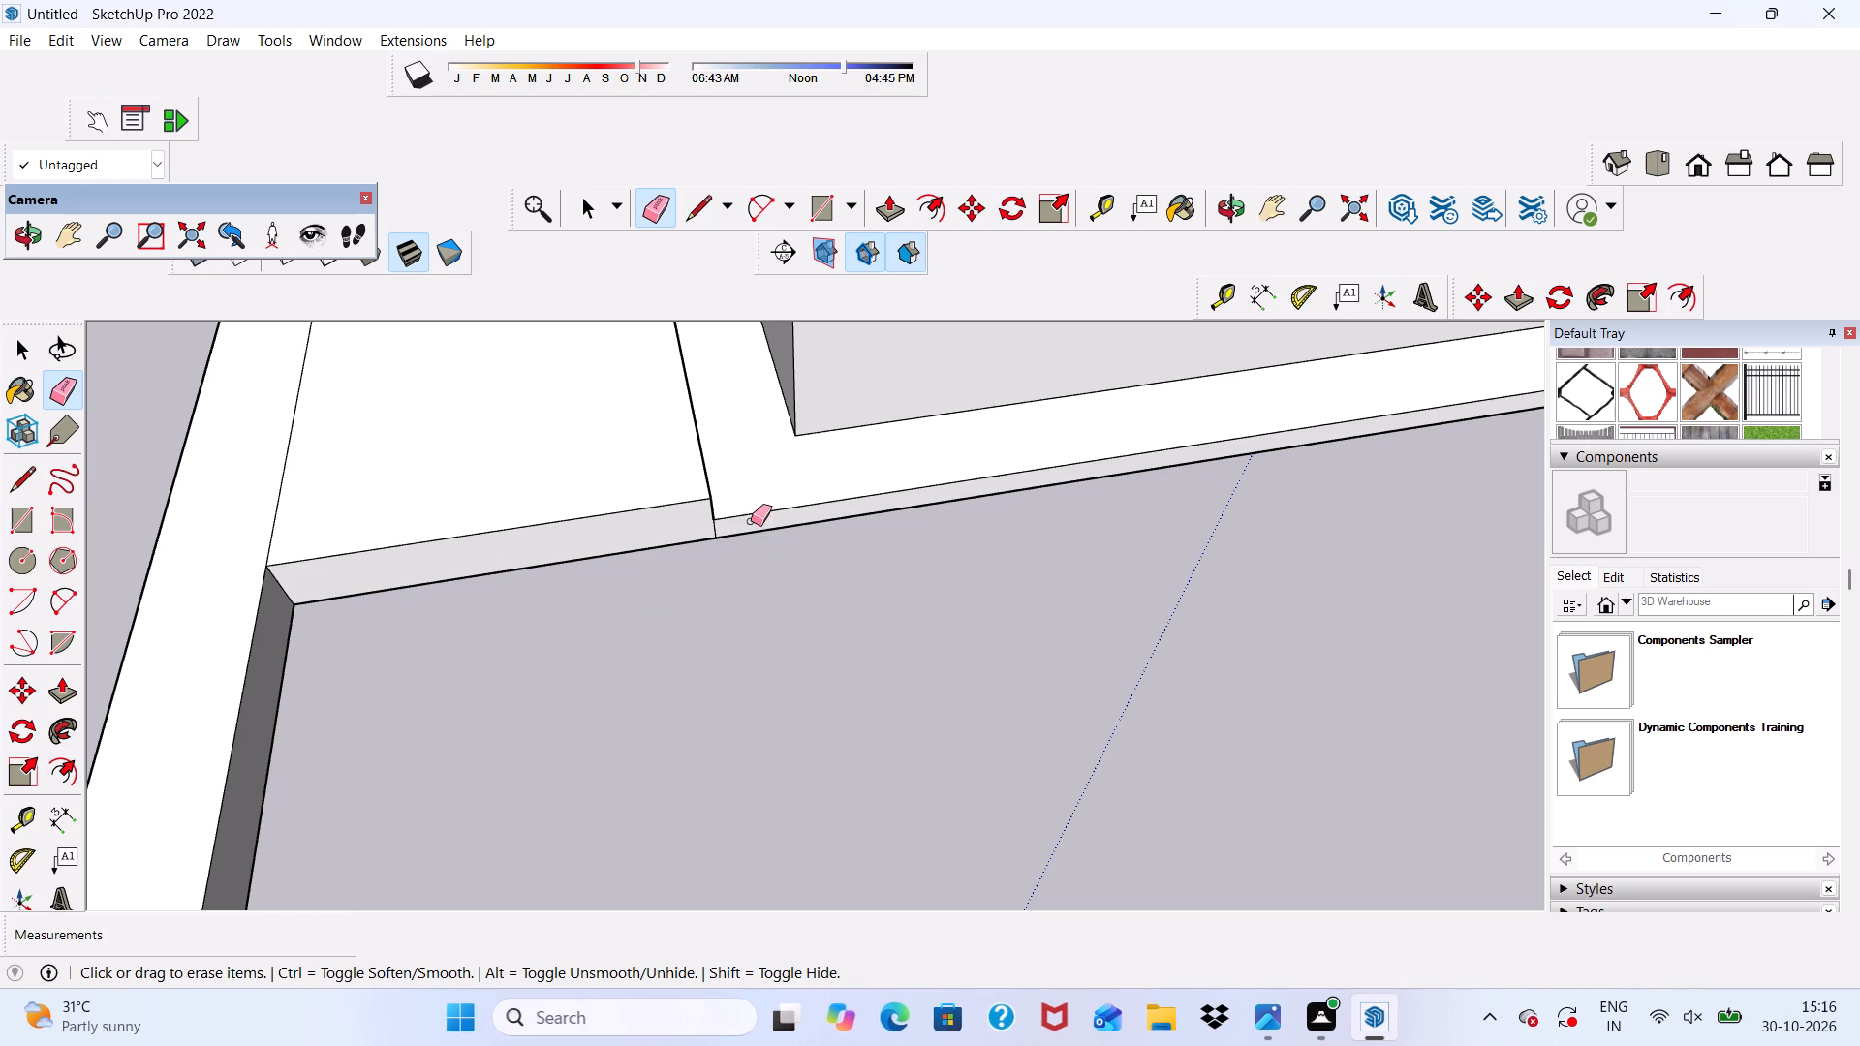
scroll(751, 521, down, 6)
scroll(697, 576, up, 15)
drag(737, 526, 731, 539)
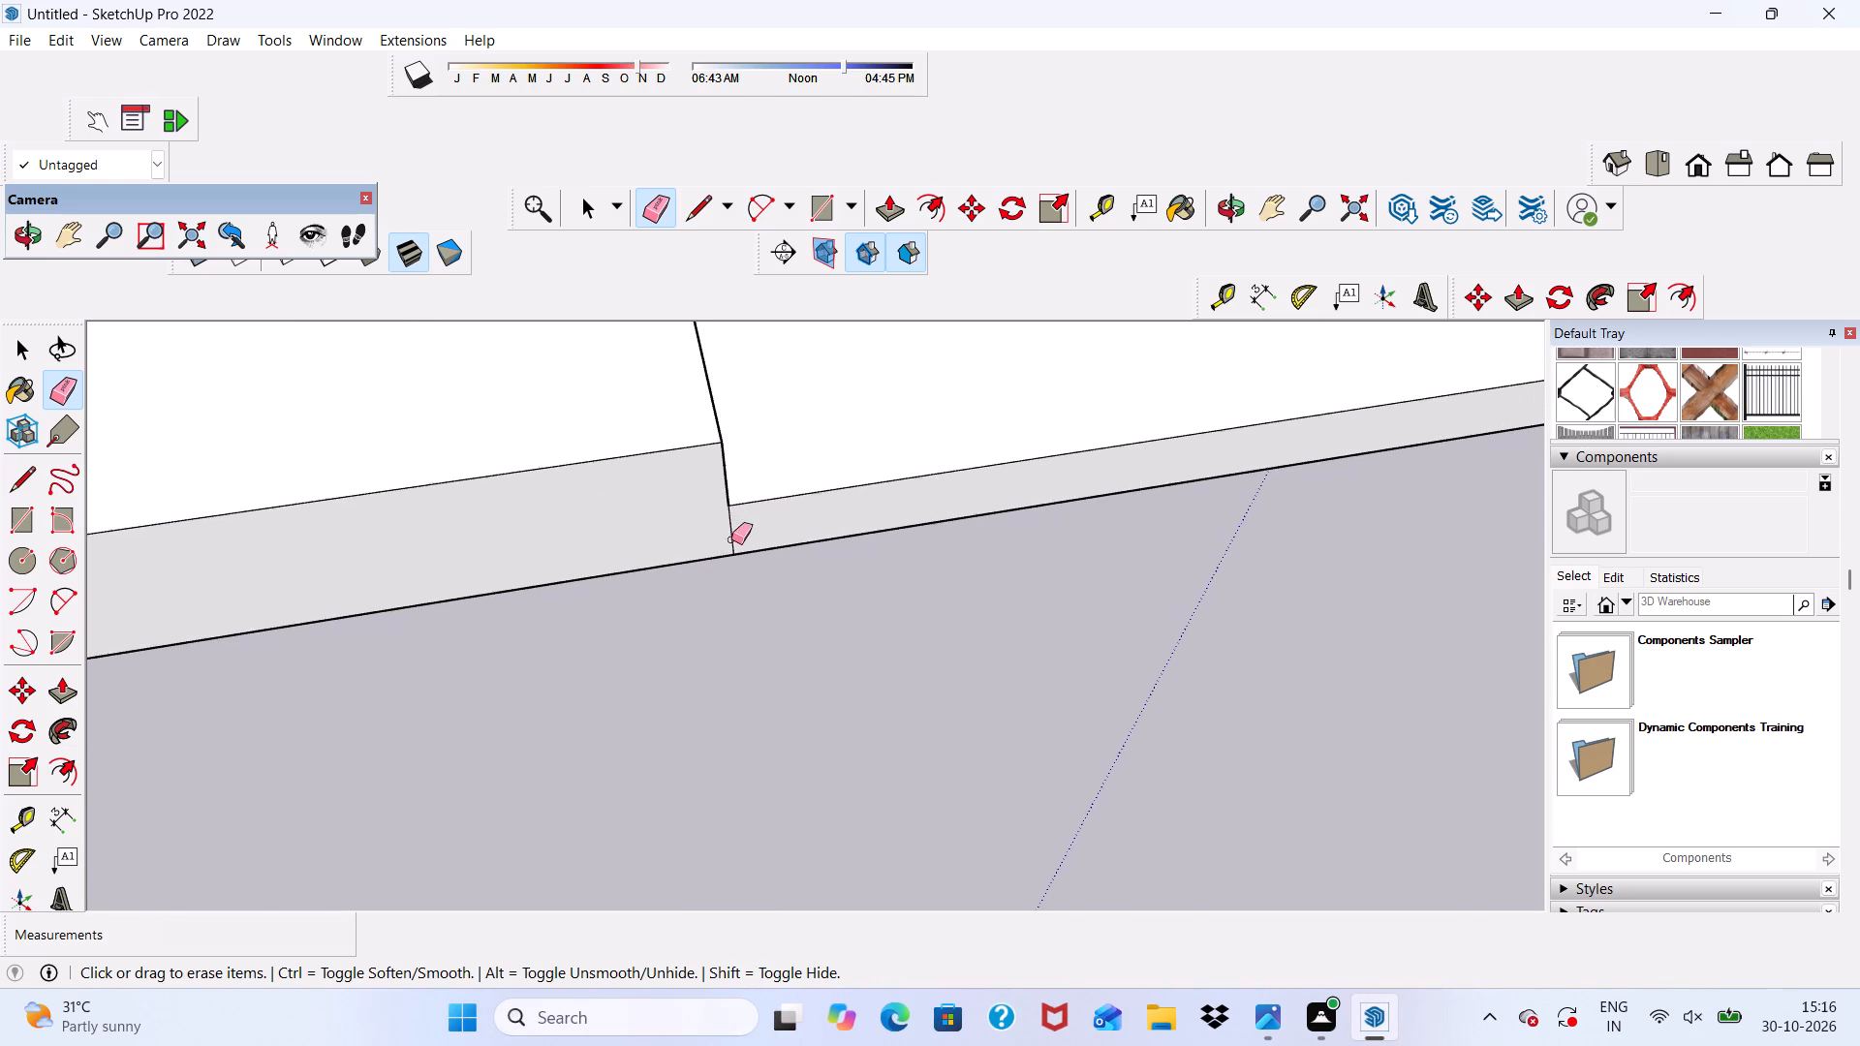
drag(731, 539, 715, 544)
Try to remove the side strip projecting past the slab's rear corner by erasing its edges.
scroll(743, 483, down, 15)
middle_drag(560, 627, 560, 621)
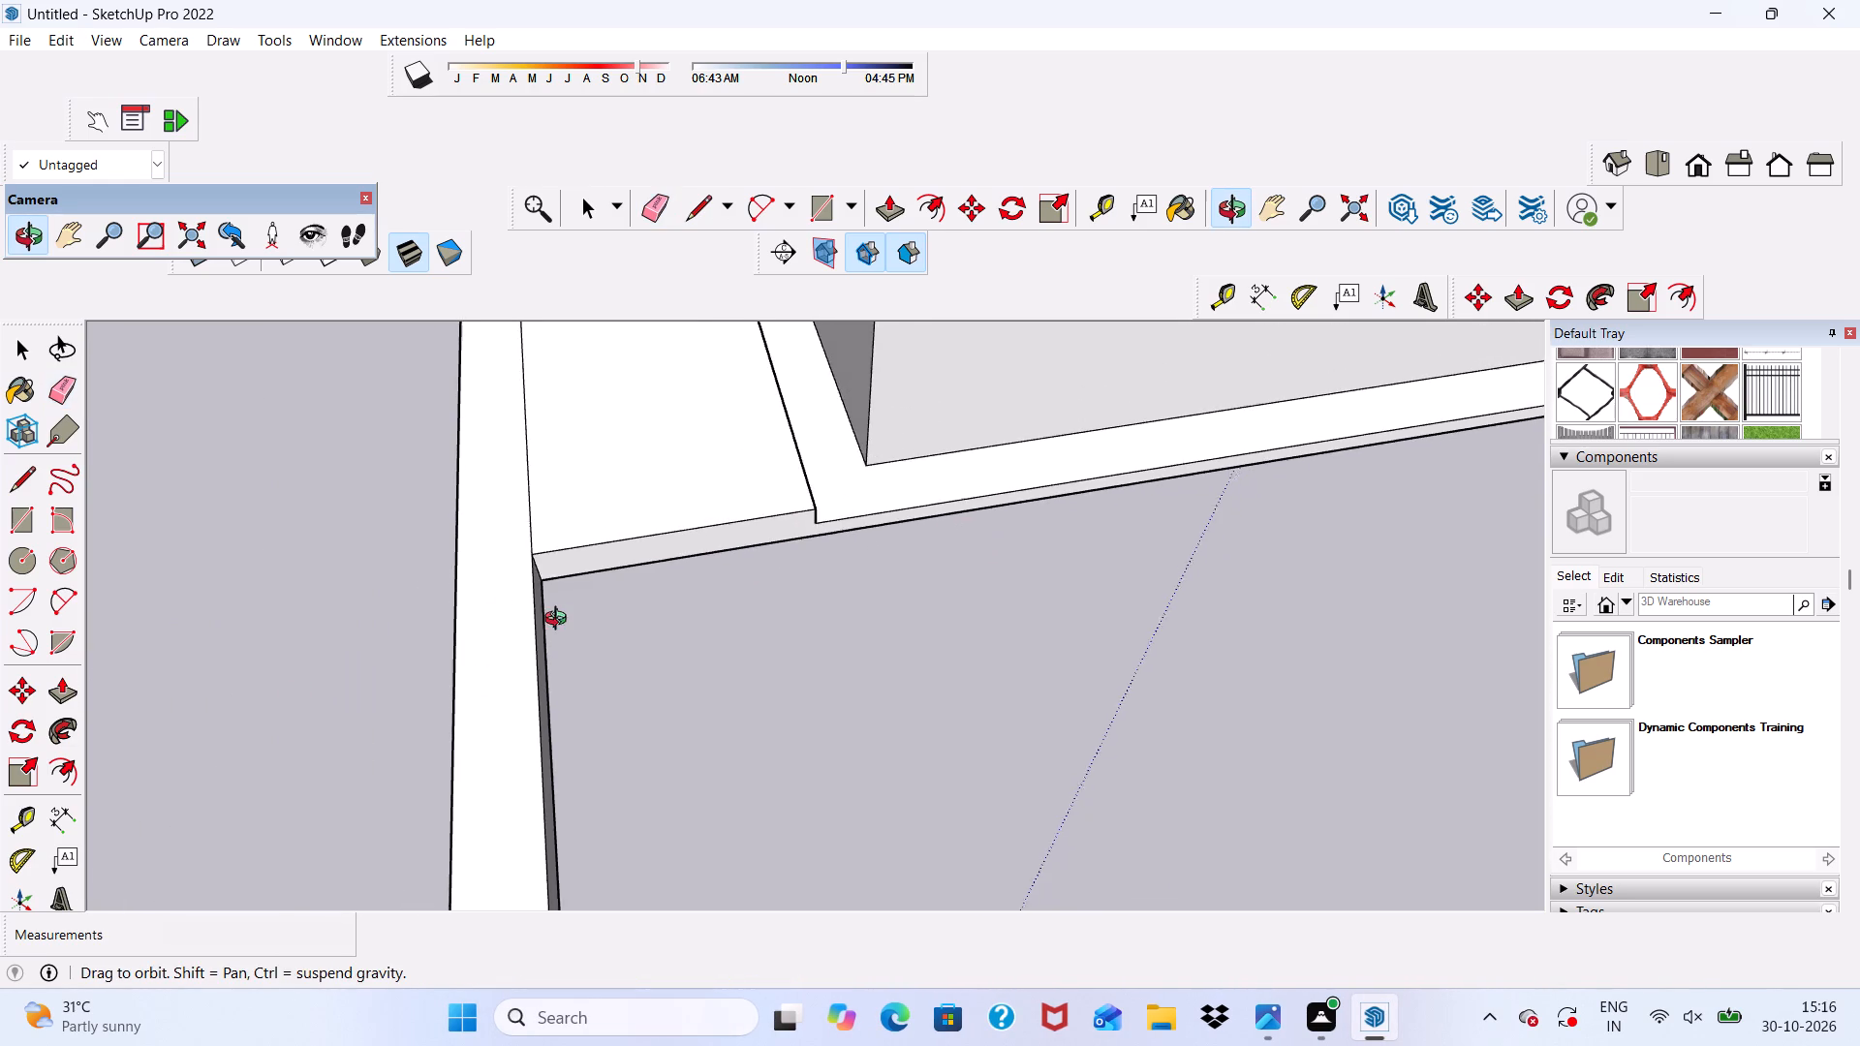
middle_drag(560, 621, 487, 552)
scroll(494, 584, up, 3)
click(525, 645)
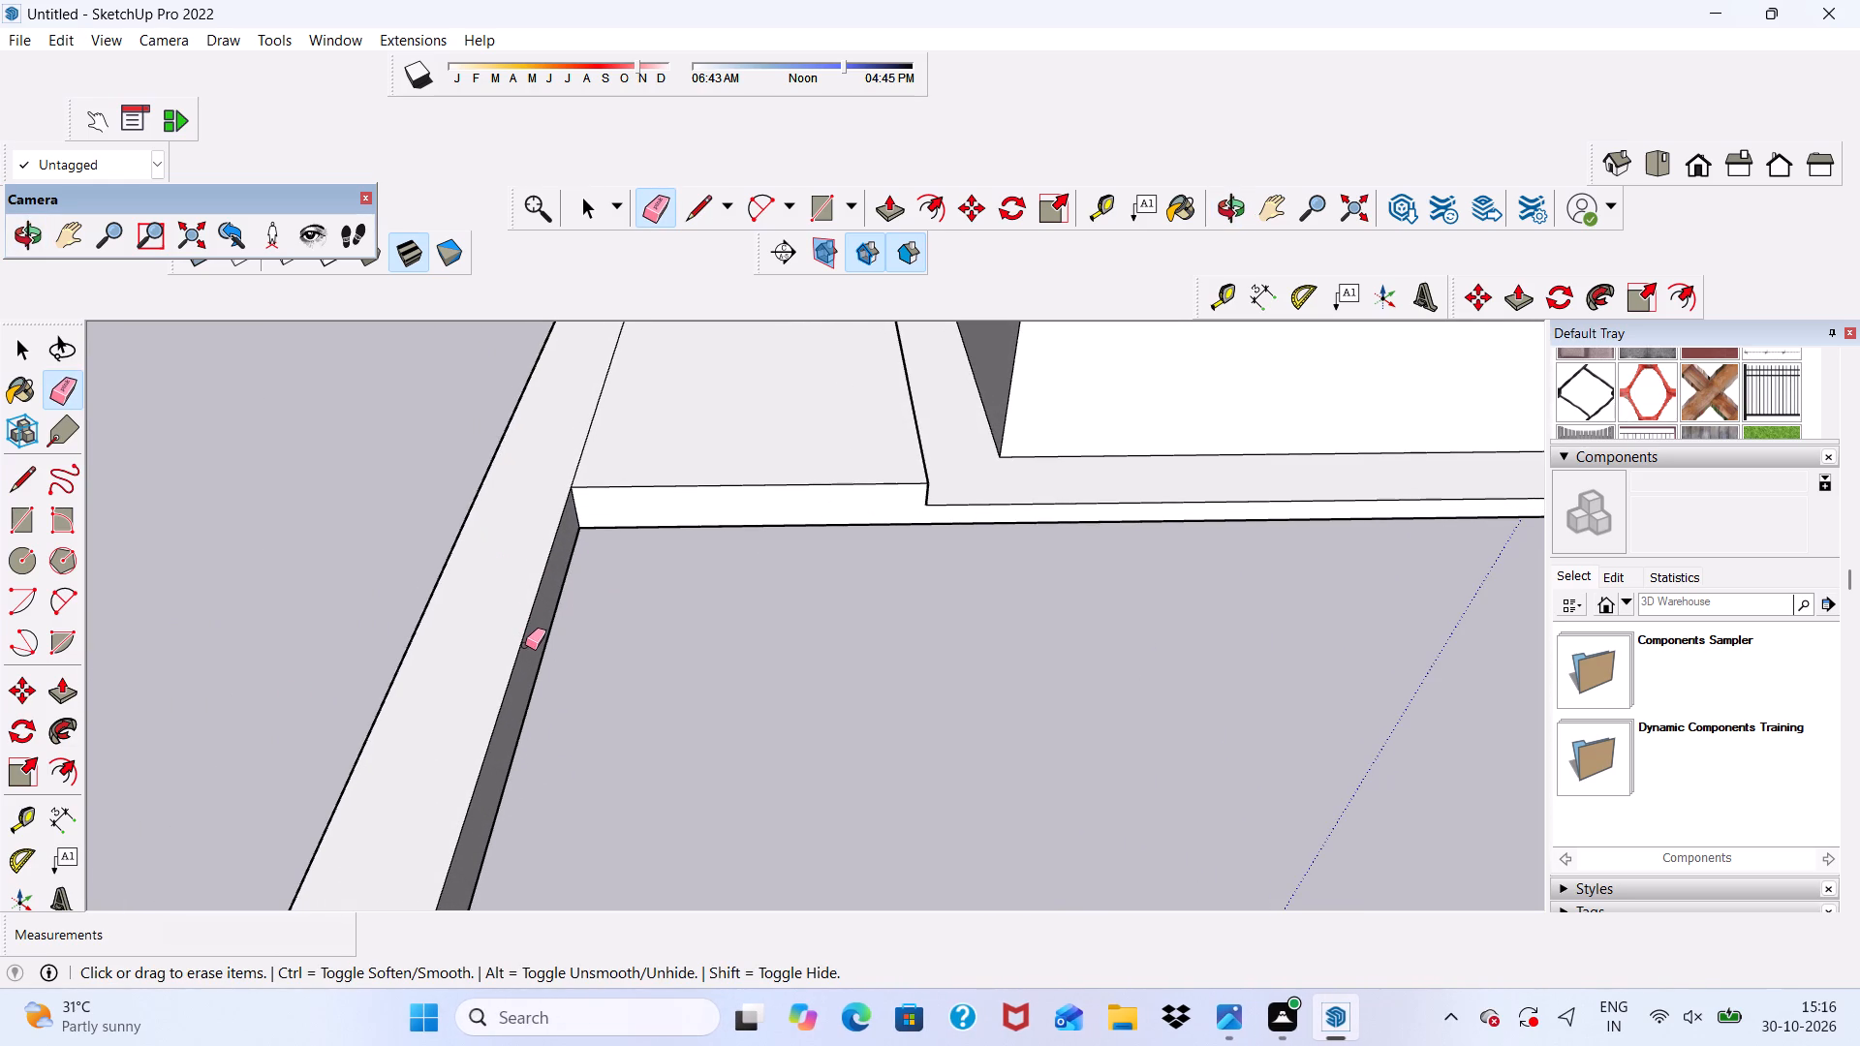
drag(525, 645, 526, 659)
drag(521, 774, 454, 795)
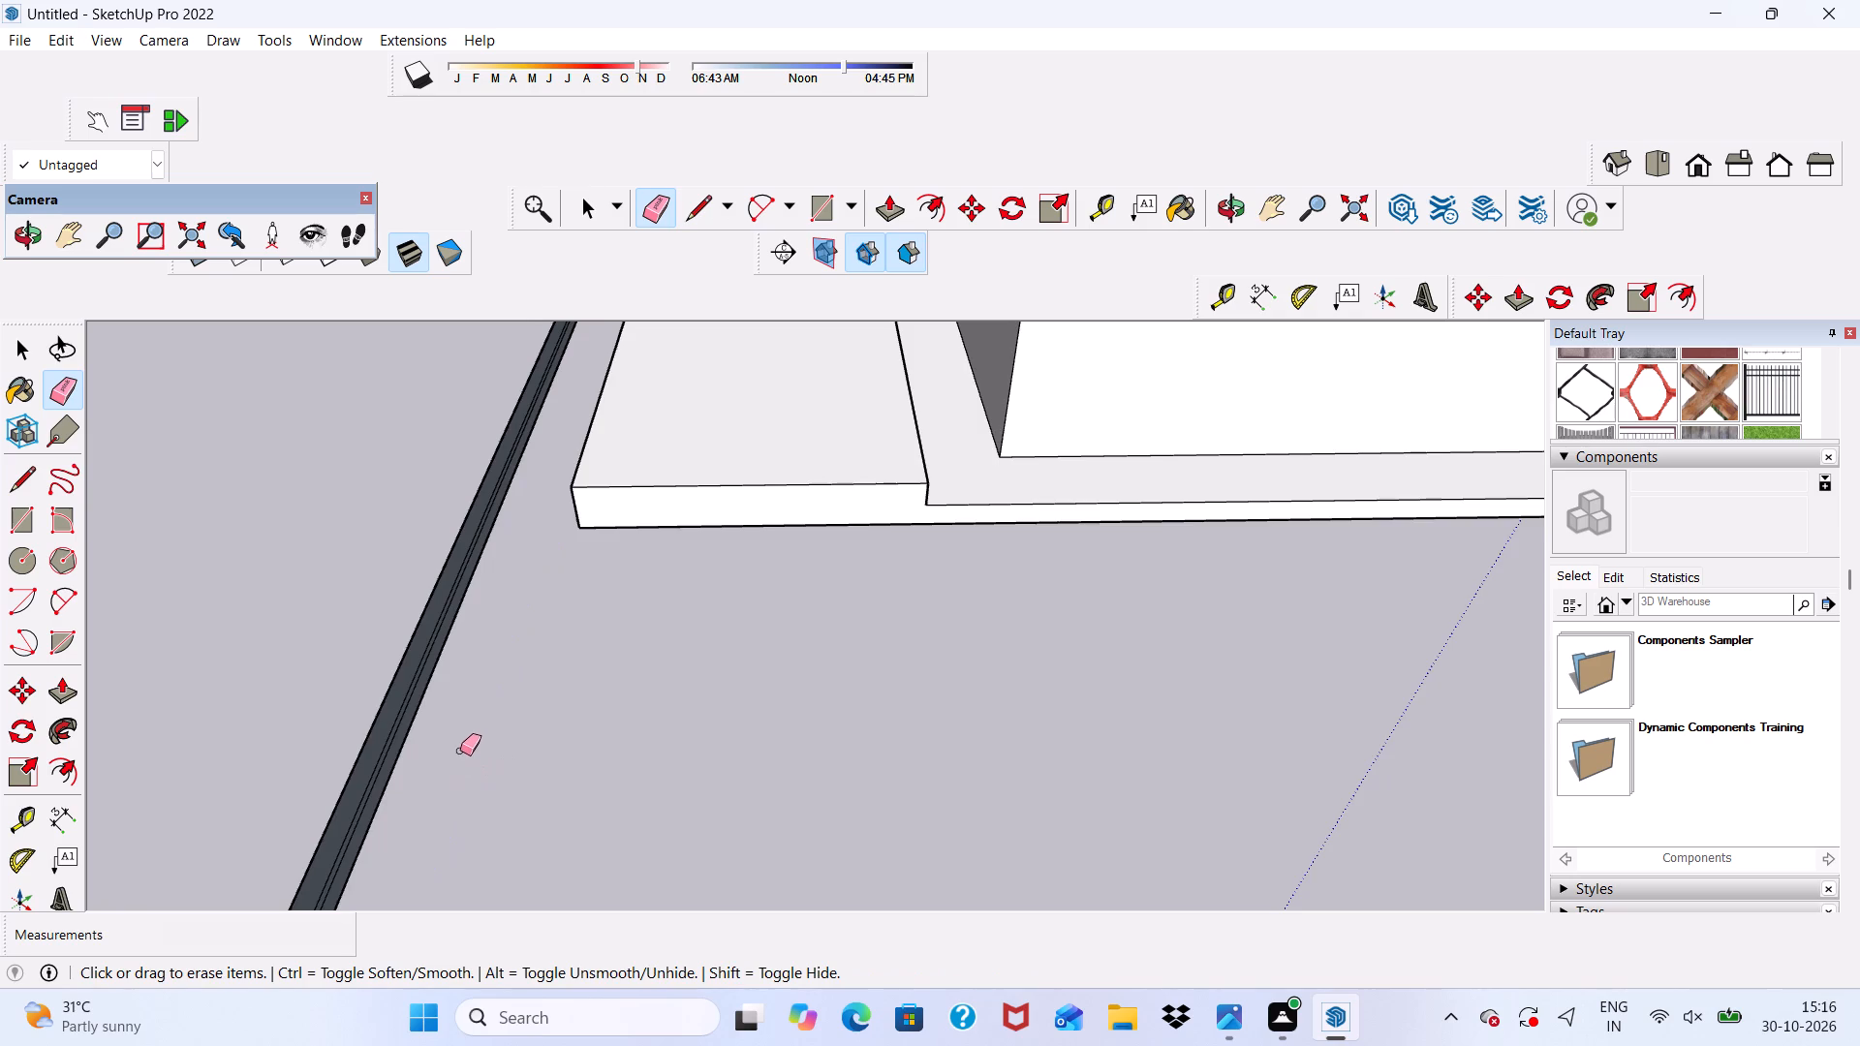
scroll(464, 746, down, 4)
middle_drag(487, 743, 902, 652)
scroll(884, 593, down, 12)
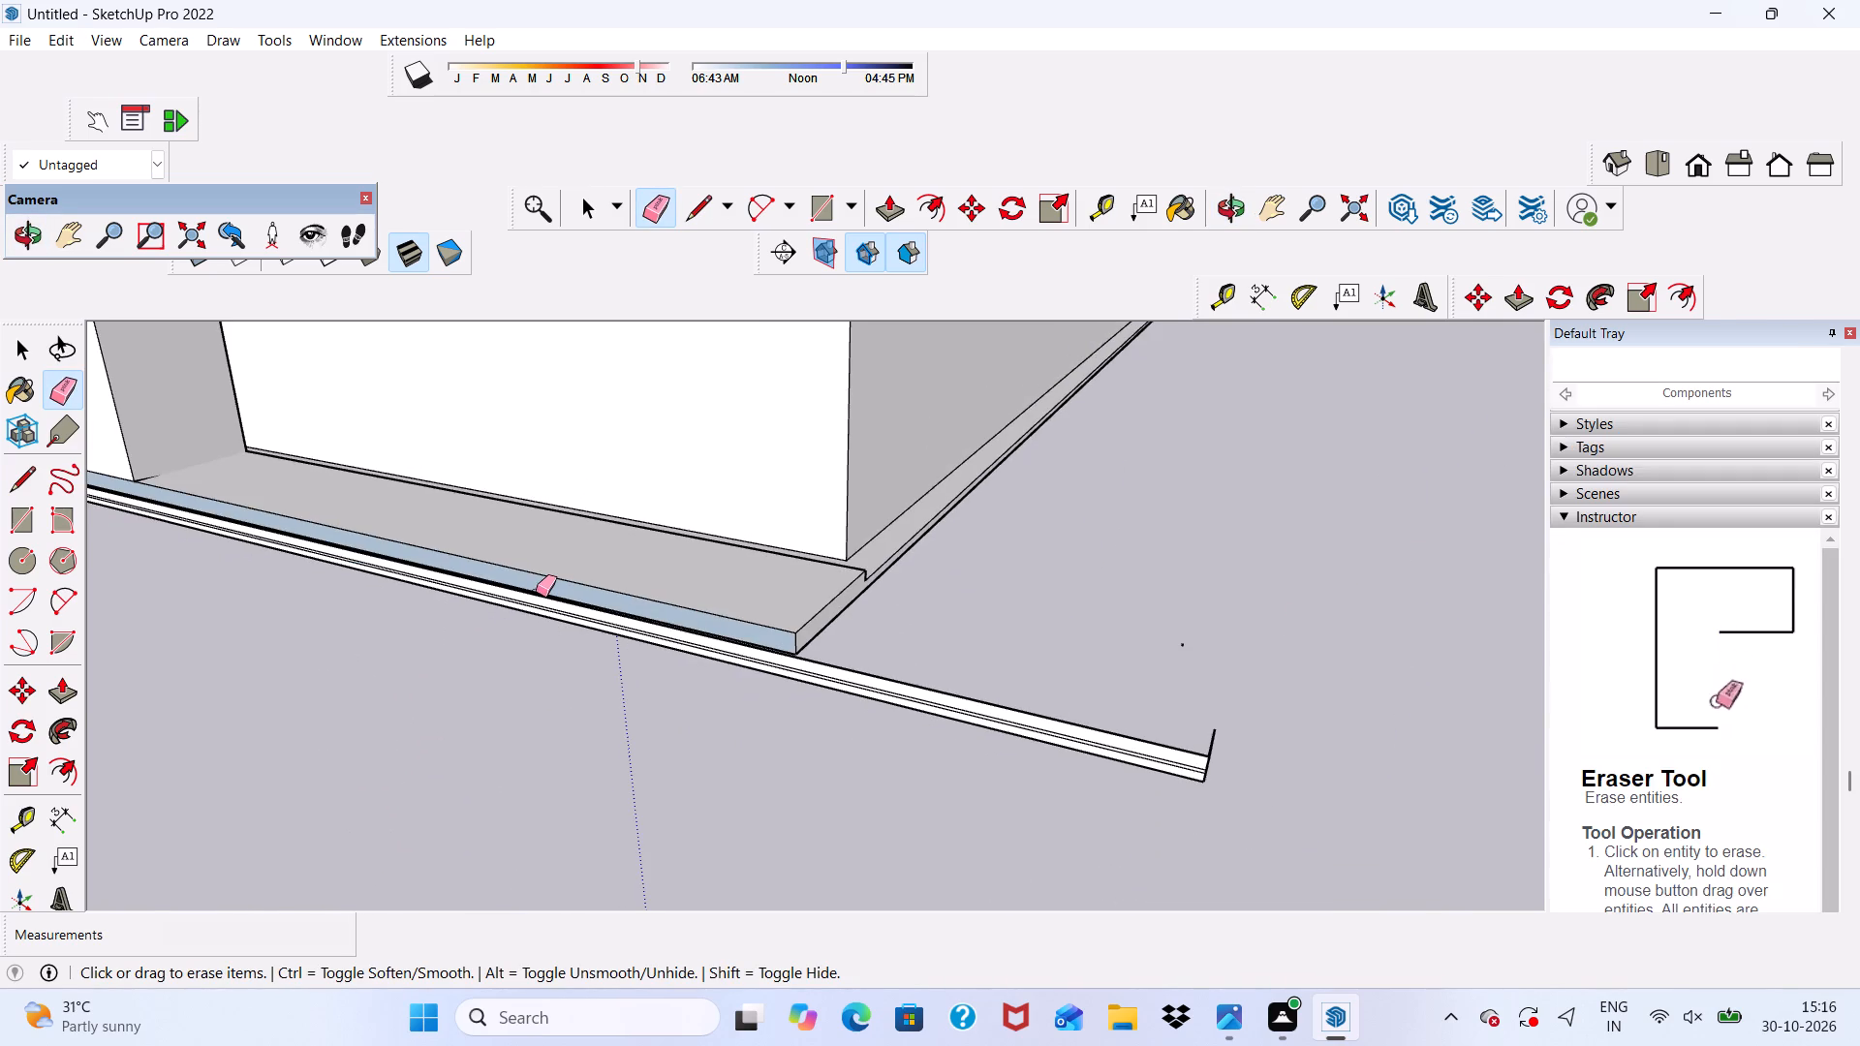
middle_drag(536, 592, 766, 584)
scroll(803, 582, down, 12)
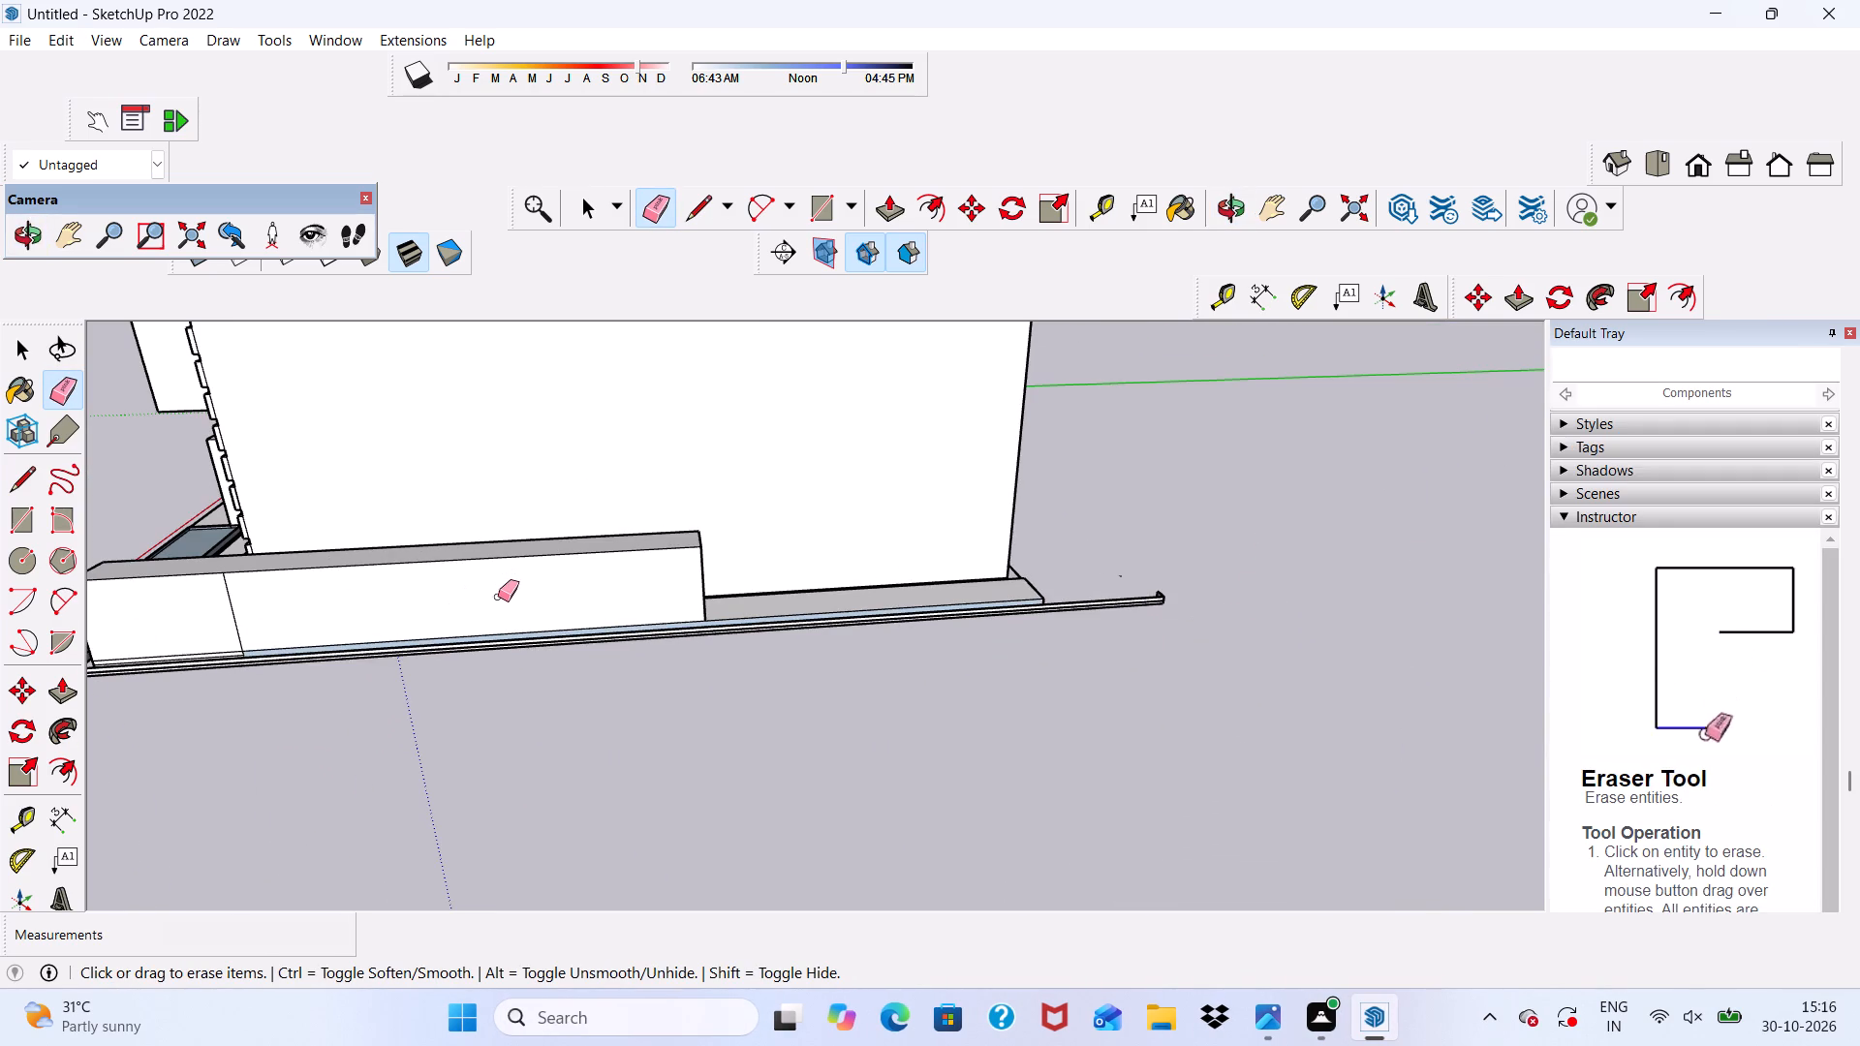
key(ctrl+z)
Push/Pull the projecting side strip's end face back about 6' 7 11/16" to line up with the slab's edge.
key(space)
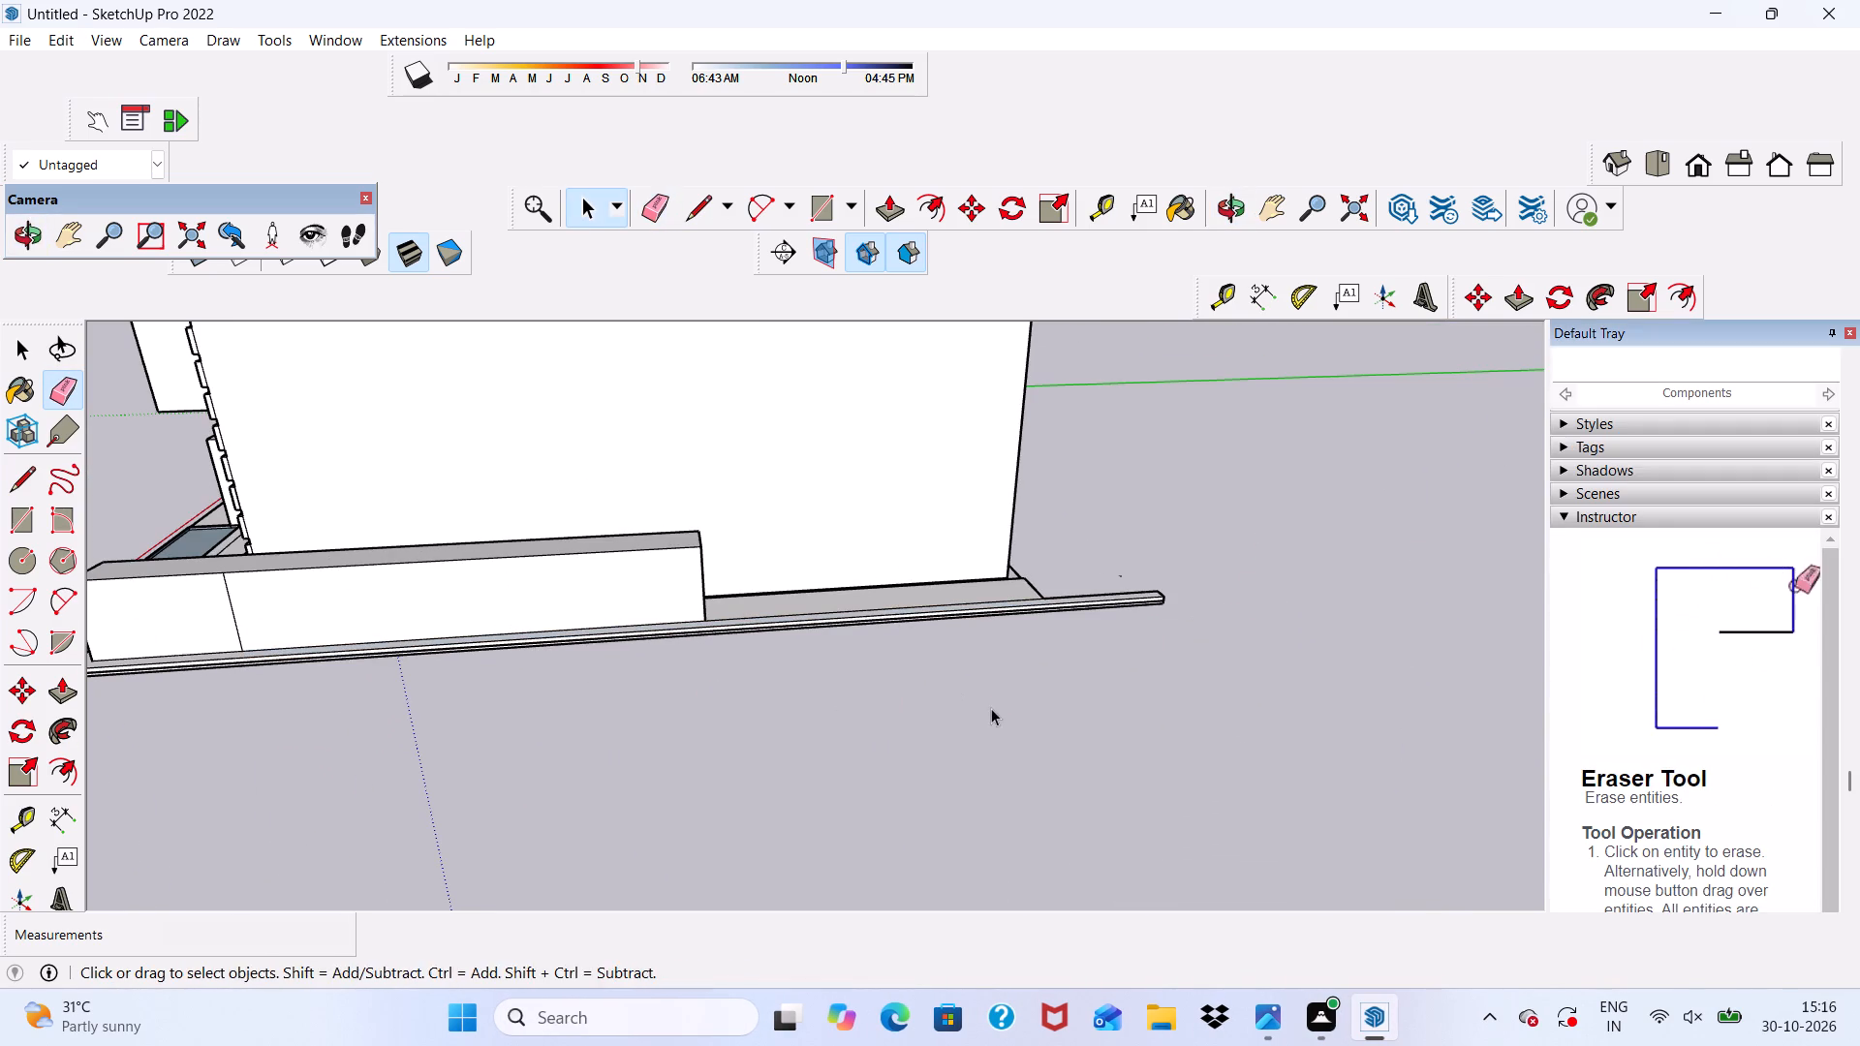
middle_drag(995, 711, 532, 817)
scroll(712, 809, up, 9)
scroll(713, 804, down, 1)
scroll(731, 836, up, 3)
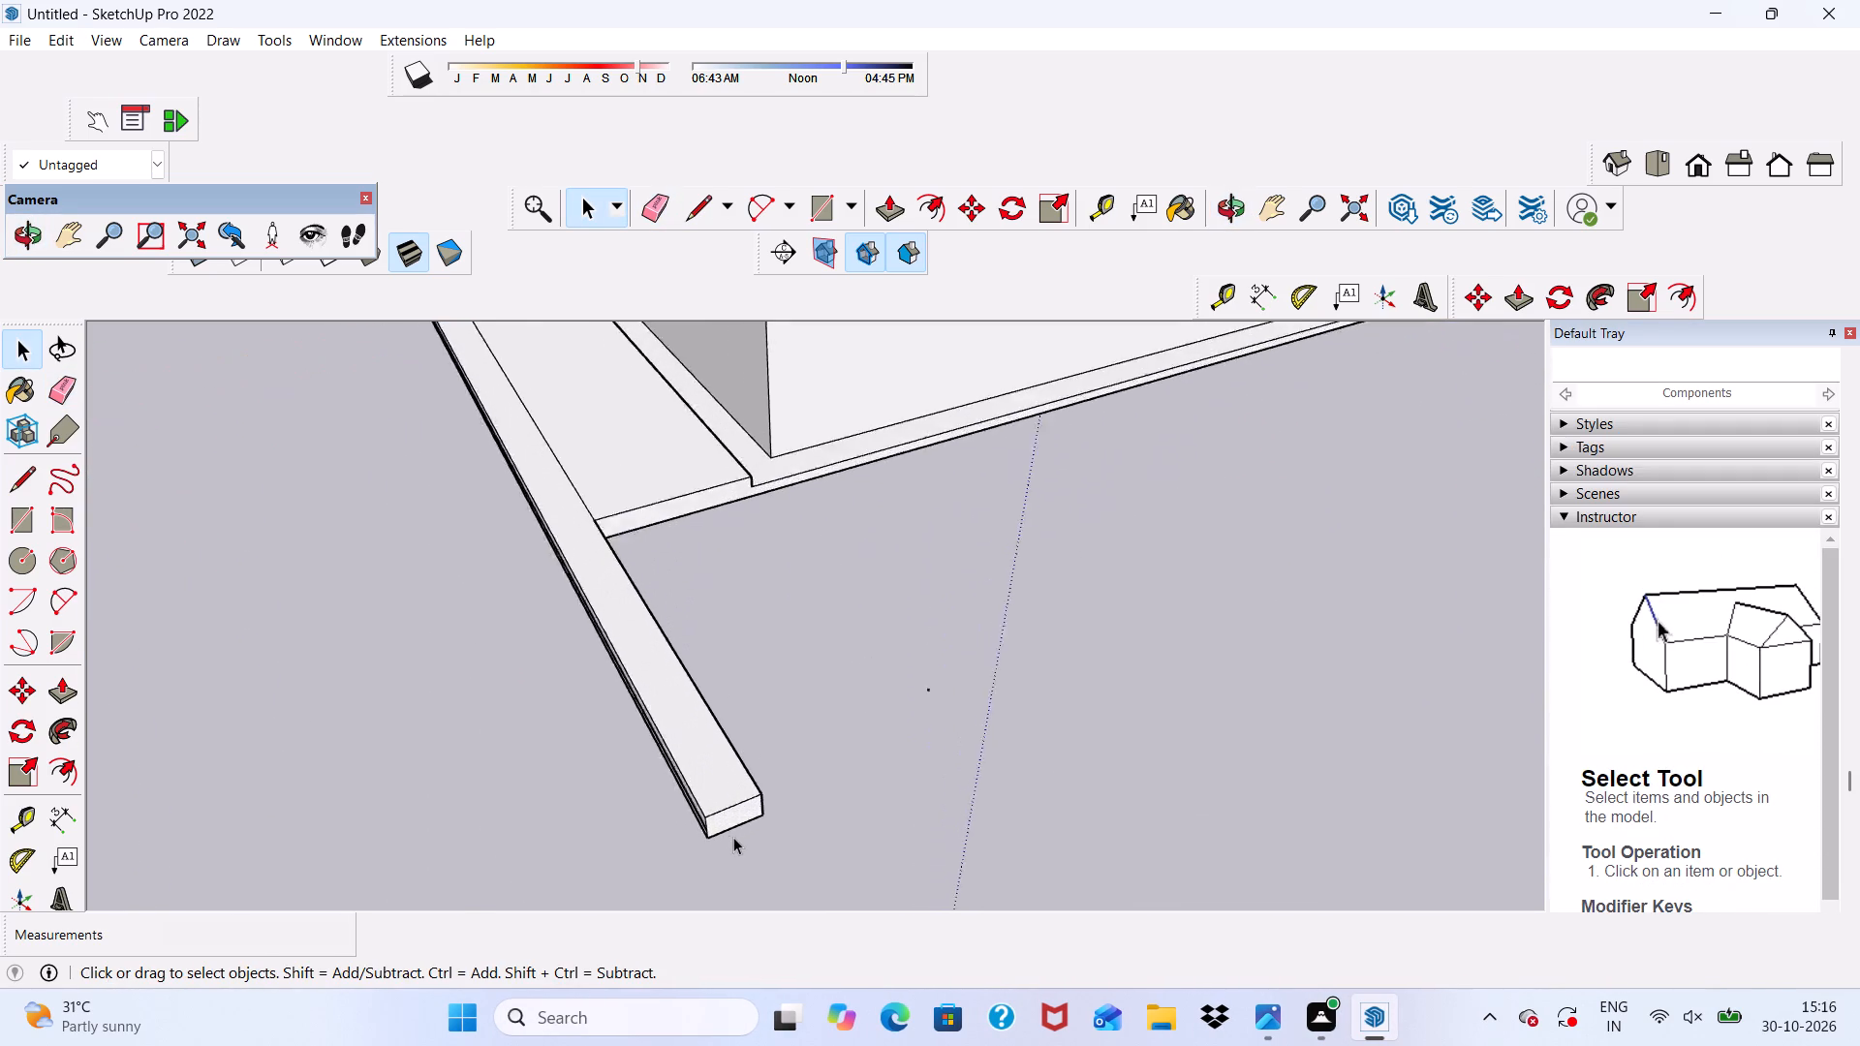
scroll(733, 837, up, 6)
scroll(738, 838, down, 2)
middle_drag(738, 838, 679, 777)
scroll(673, 771, up, 5)
scroll(659, 739, down, 1)
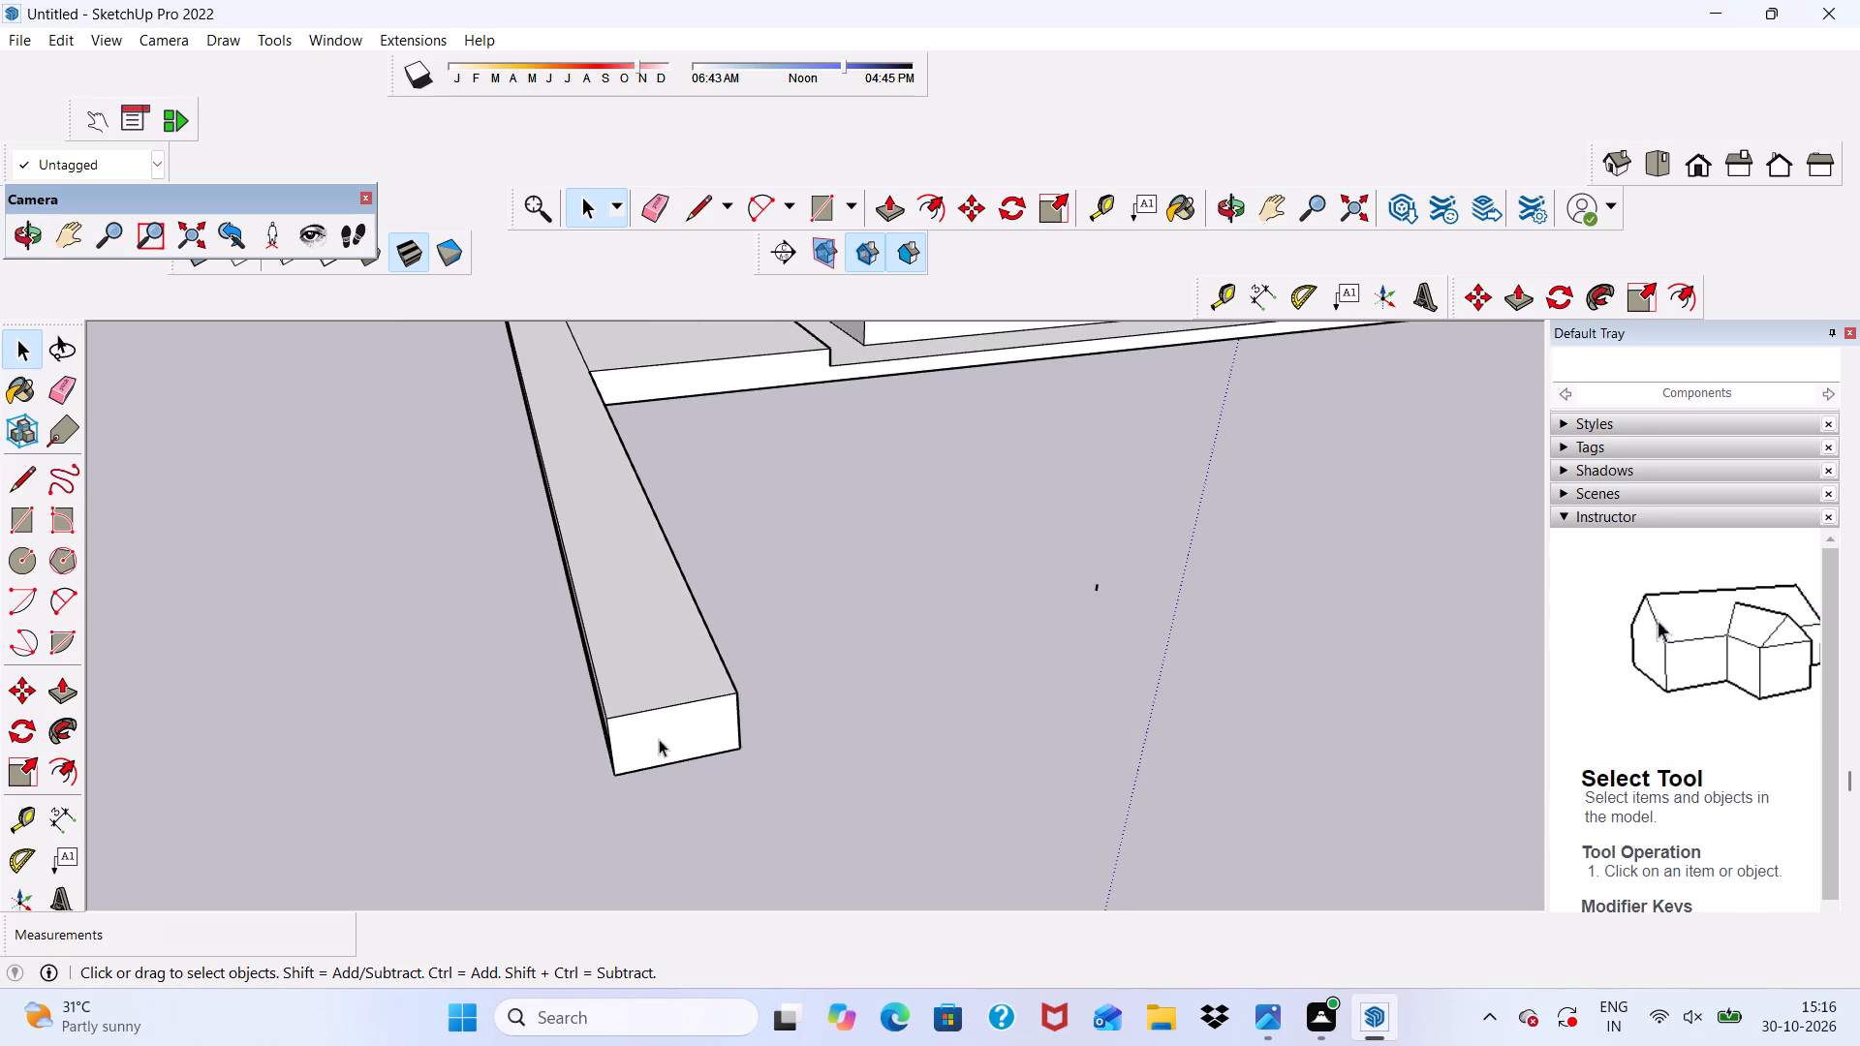
click(659, 739)
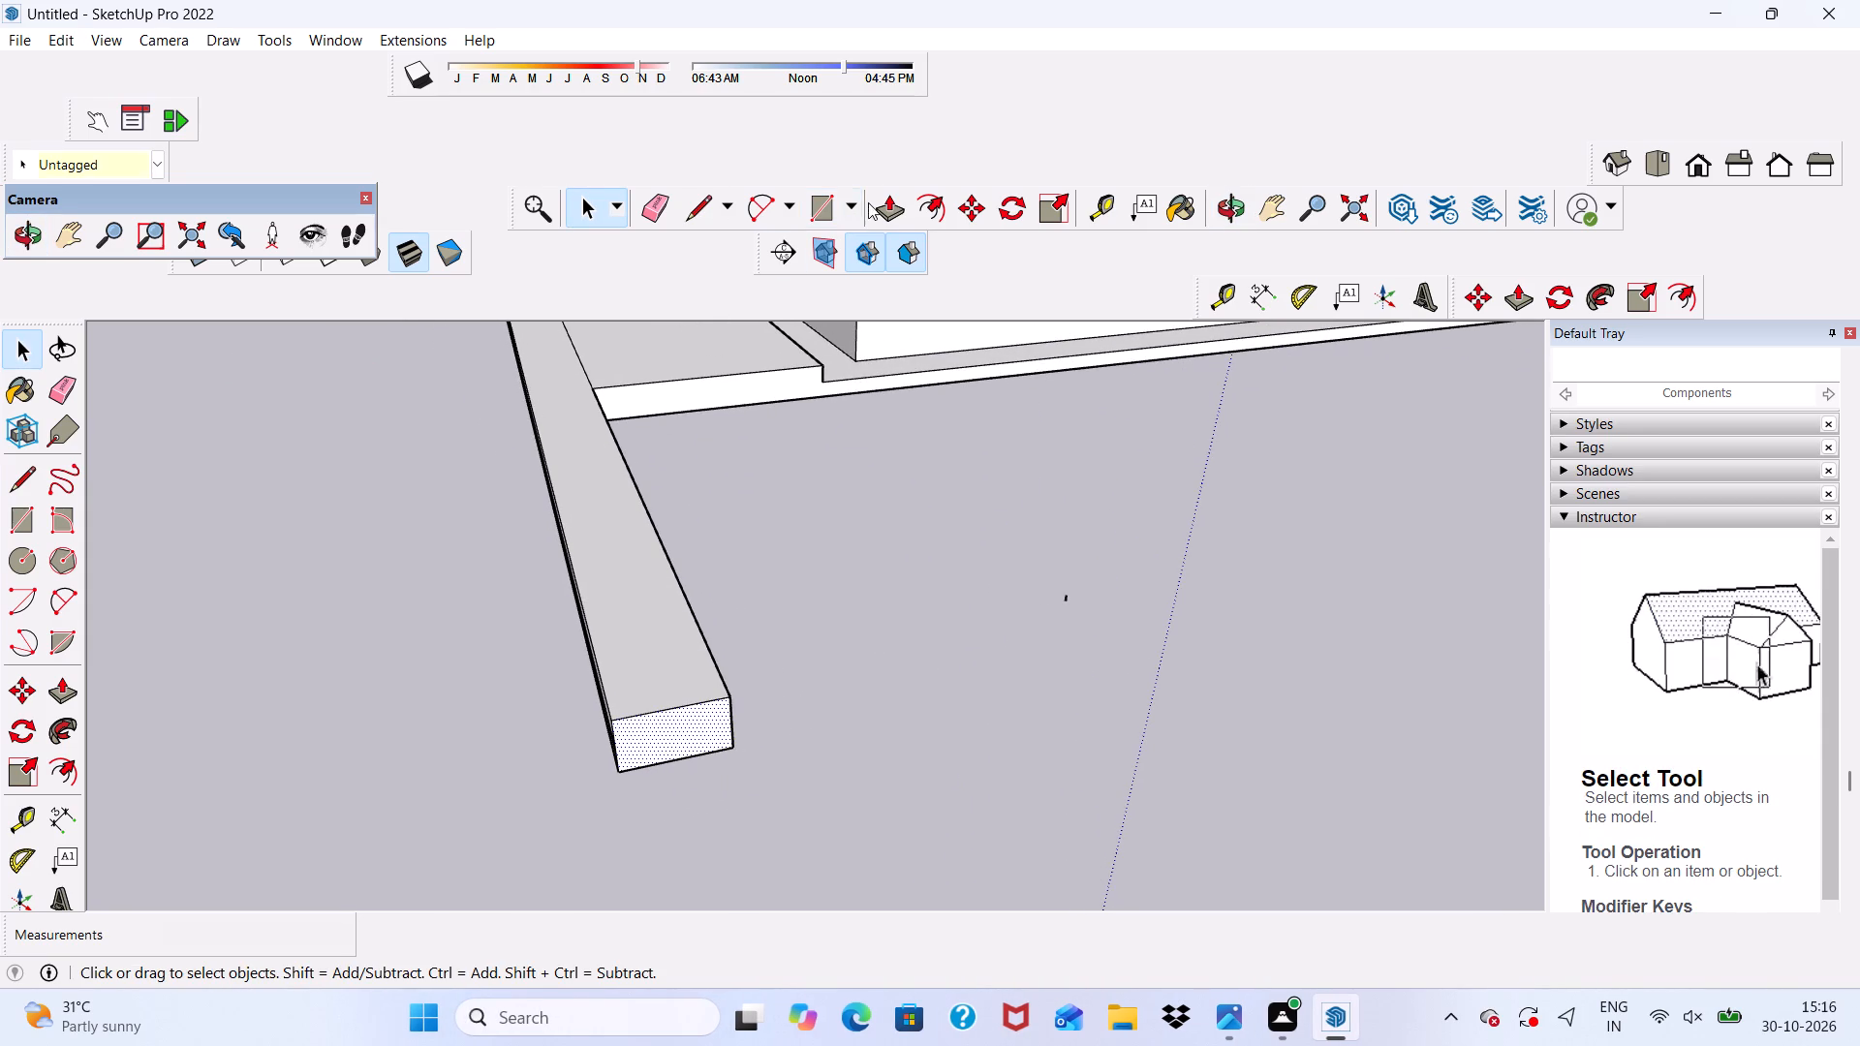
click(868, 202)
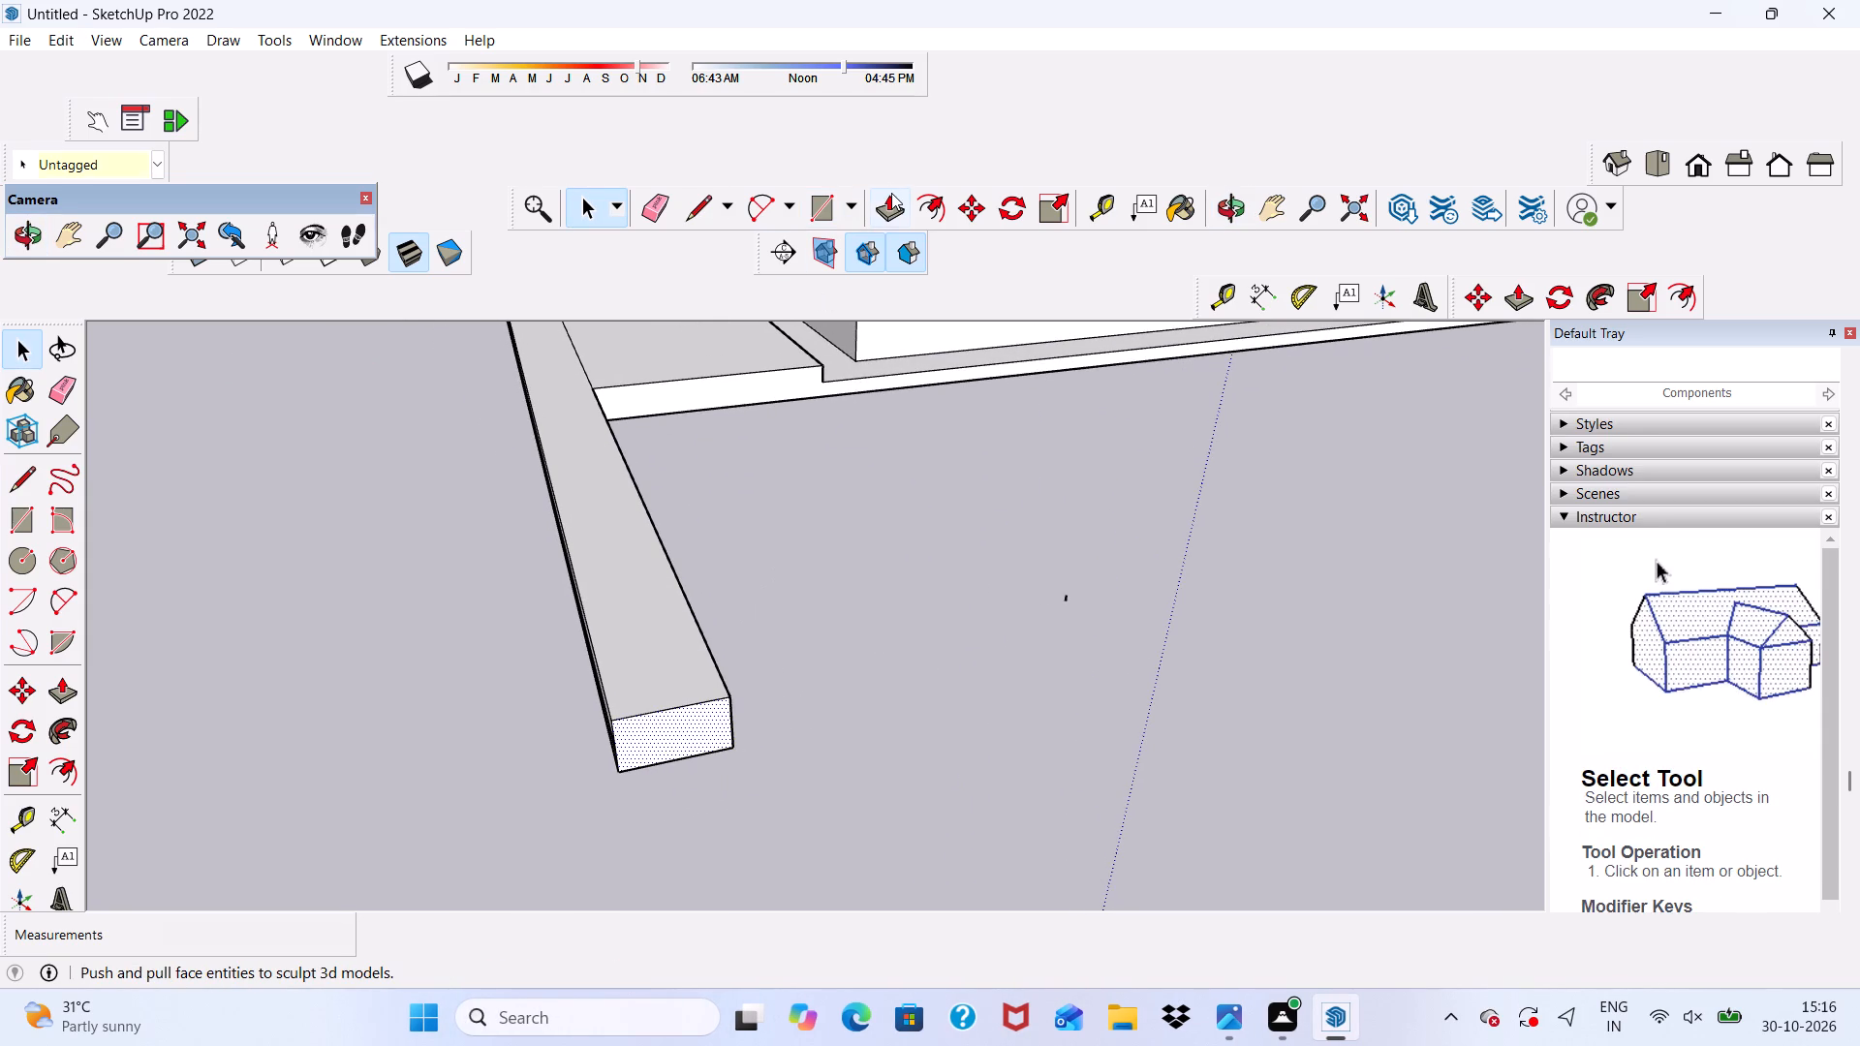
click(891, 193)
click(637, 746)
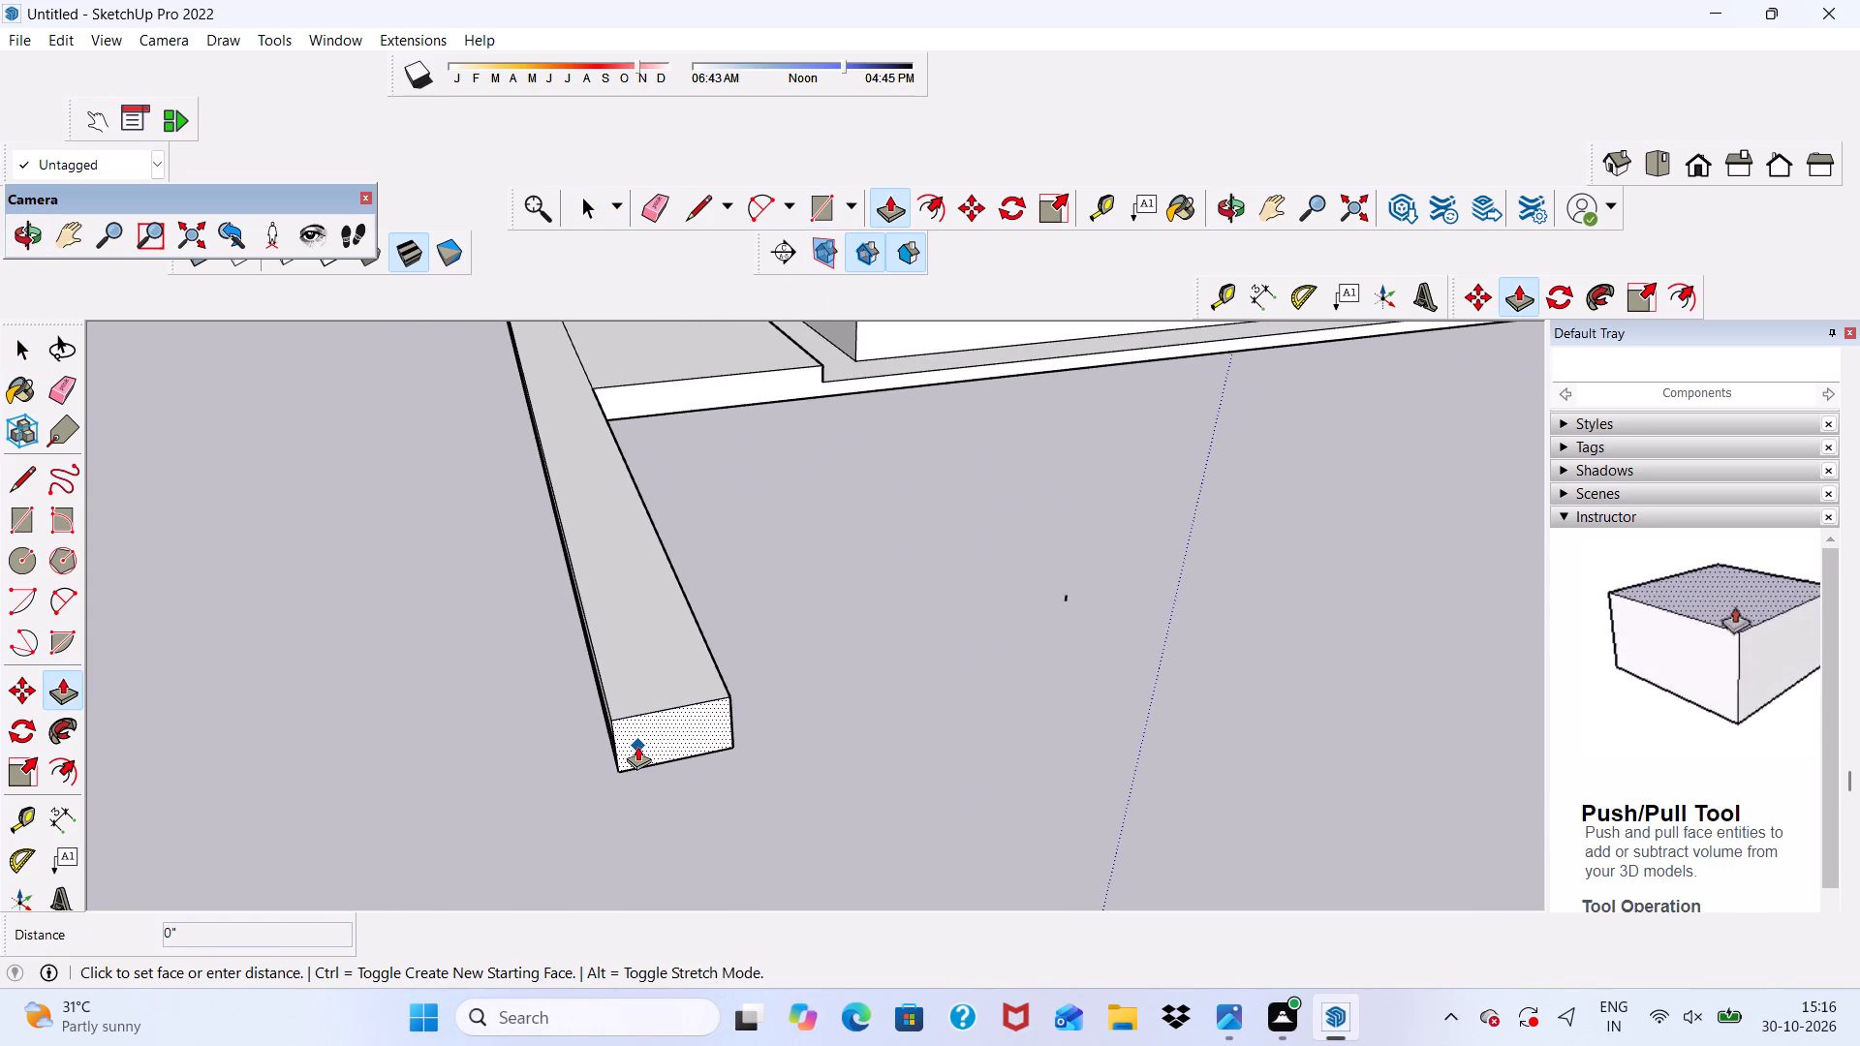
click(634, 392)
scroll(648, 432, down, 2)
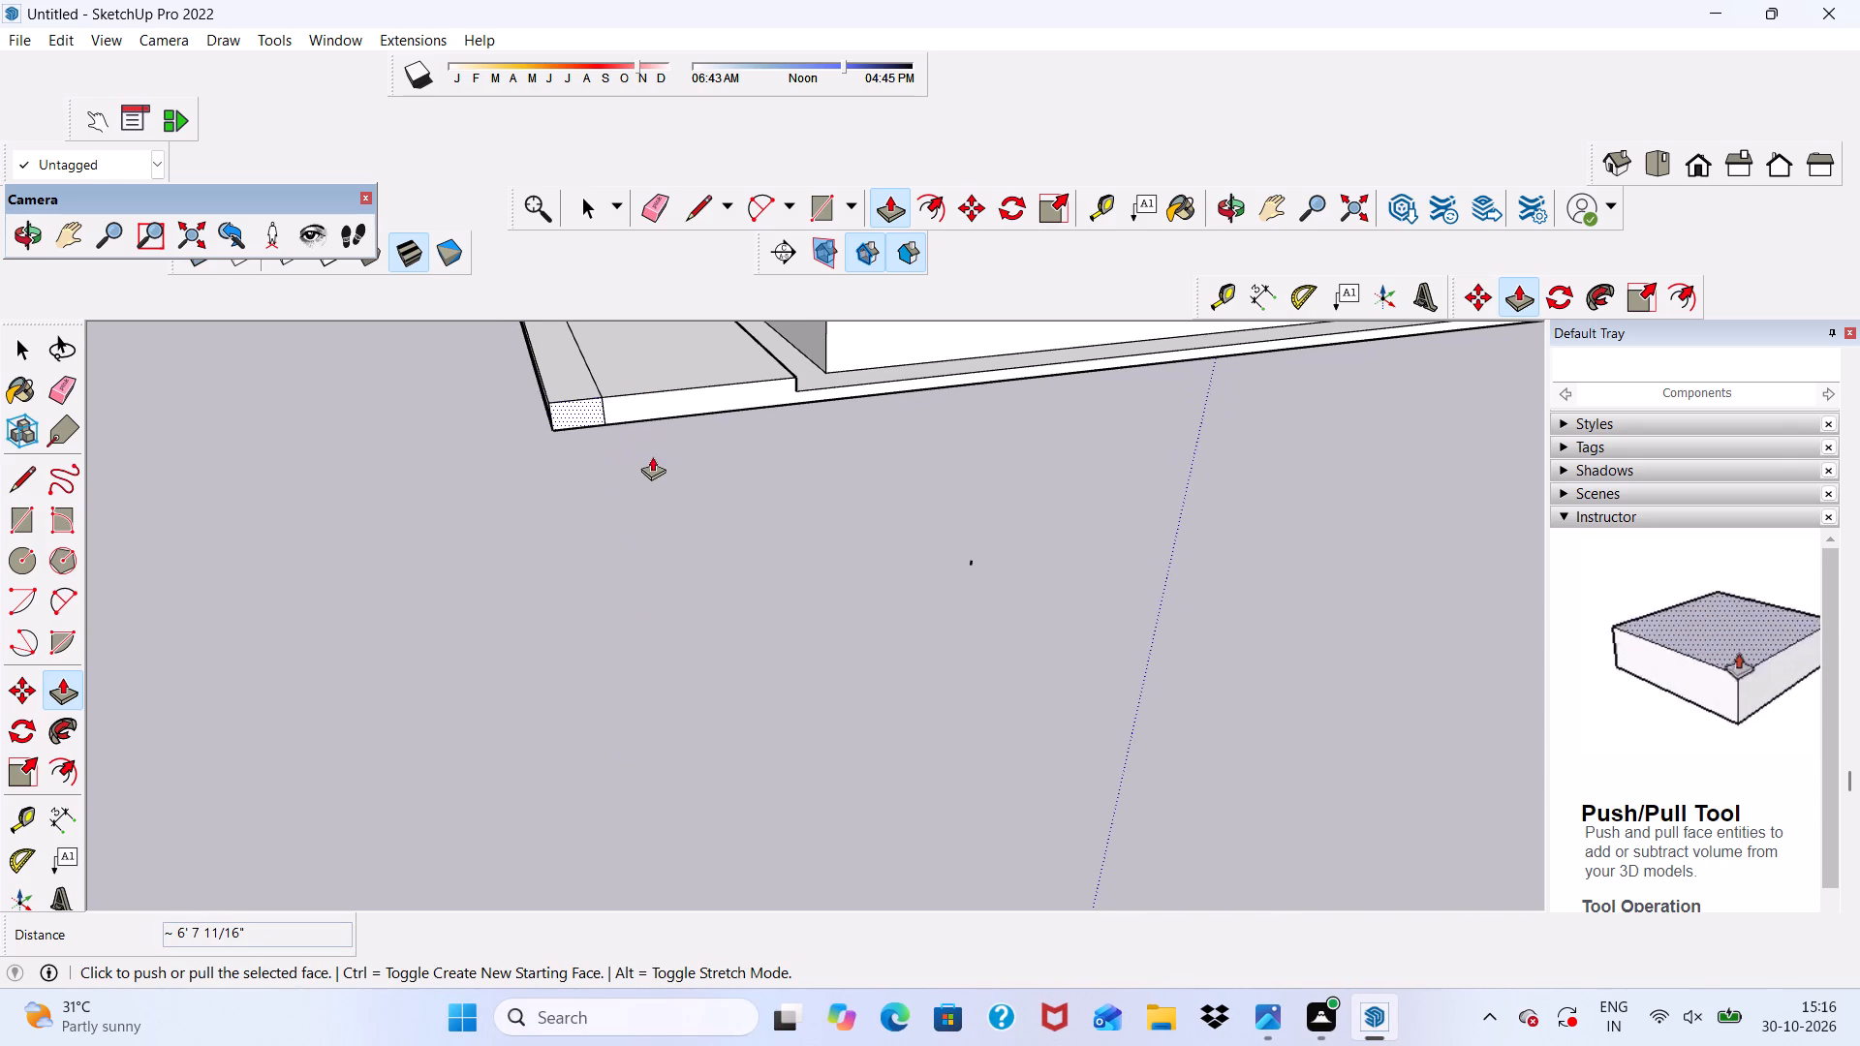
Erase the seam lines between the shortened side strip and the slab on the top and end faces.
click(667, 193)
scroll(600, 380, up, 4)
scroll(590, 384, down, 1)
click(590, 384)
scroll(605, 468, up, 3)
drag(594, 413, 685, 405)
Erase the thin lengthwise lines along the slab's long side edge.
scroll(686, 405, down, 8)
middle_drag(633, 703, 1054, 578)
scroll(583, 469, up, 4)
scroll(593, 451, down, 1)
scroll(613, 450, up, 3)
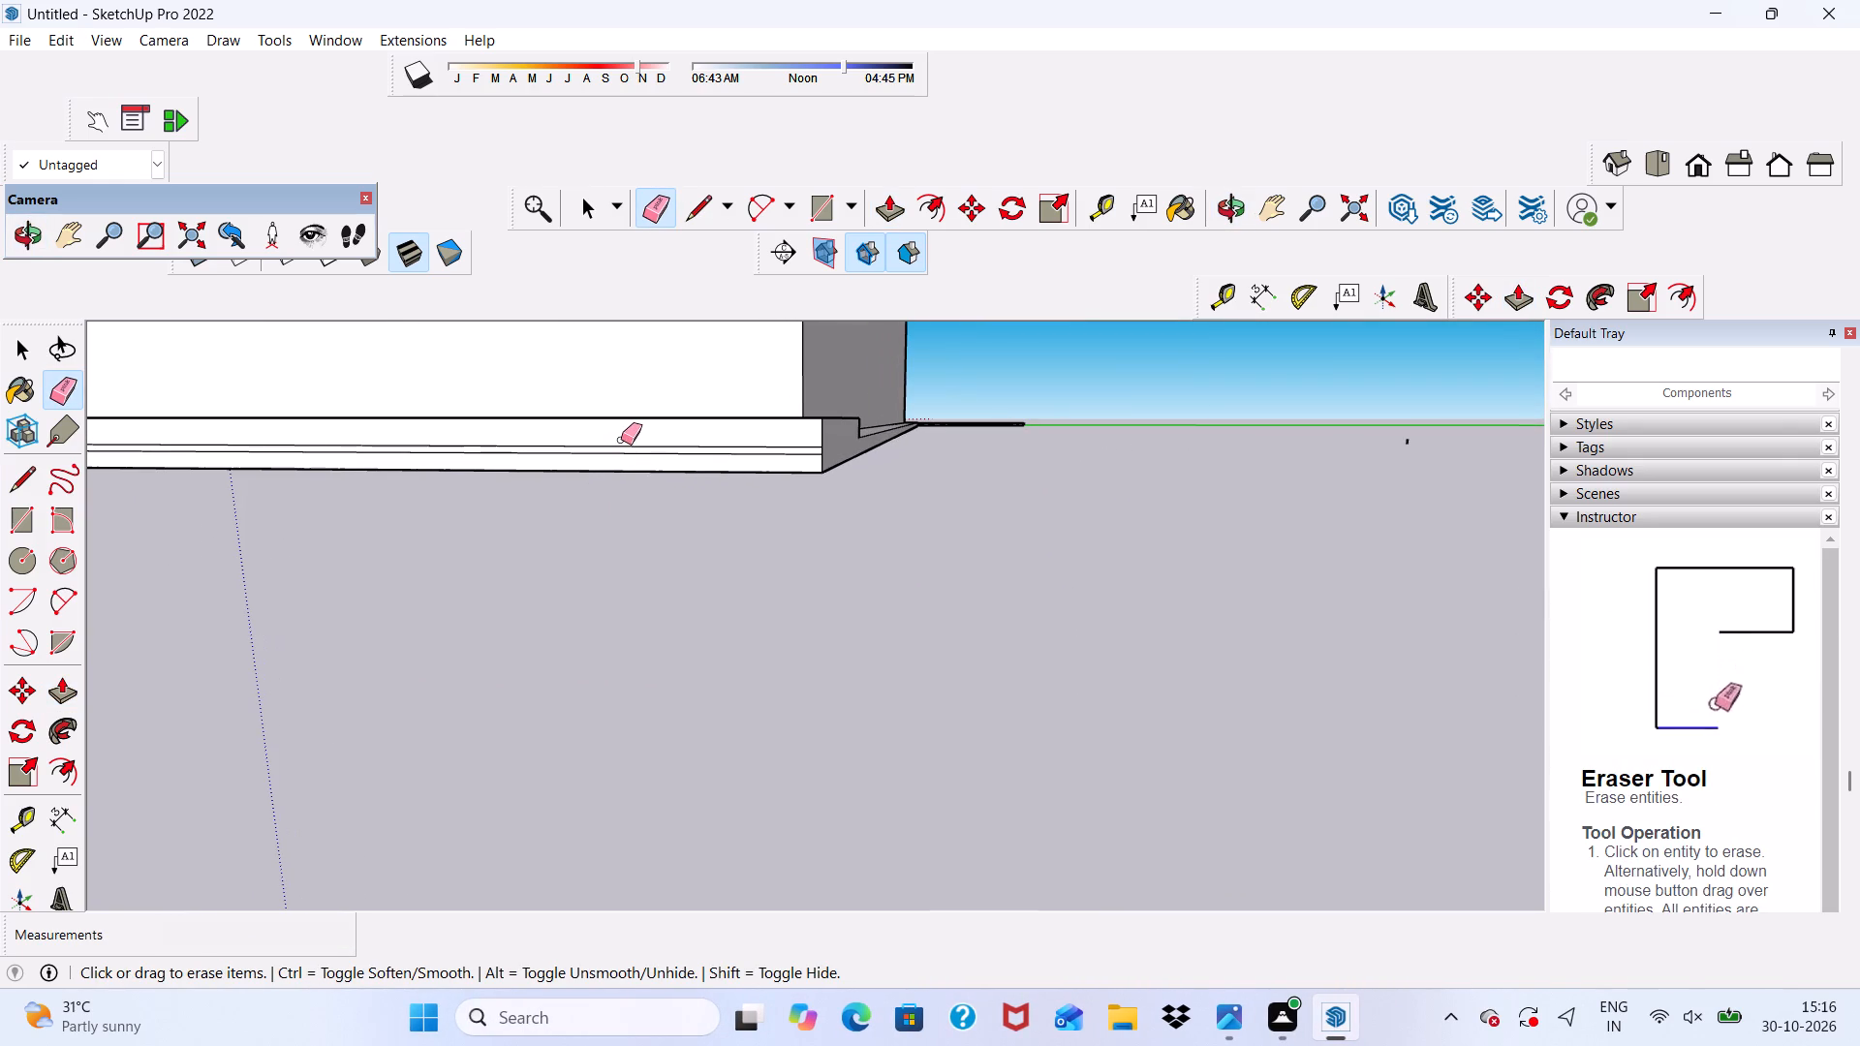
drag(621, 440, 622, 454)
scroll(668, 433, down, 9)
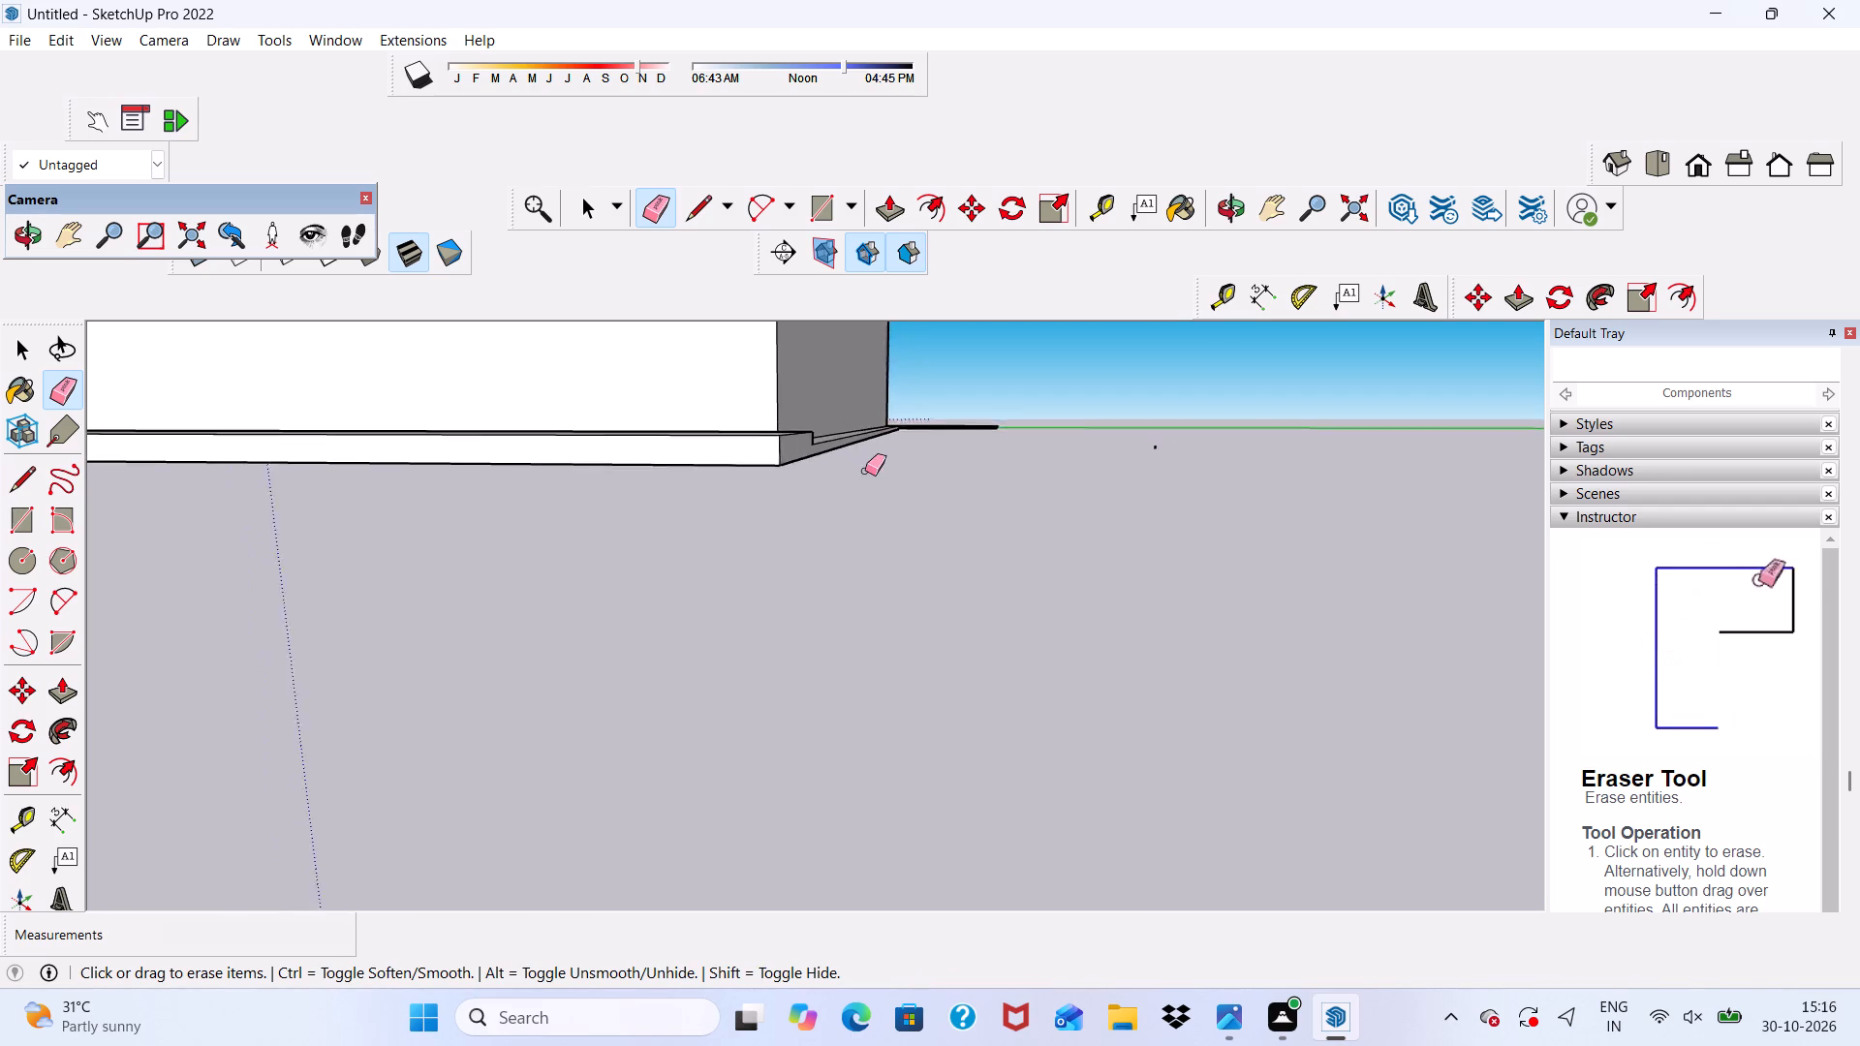
Erase the vertical line on the outer face of the low side boundary wall.
scroll(865, 471, down, 8)
middle_drag(325, 505, 405, 612)
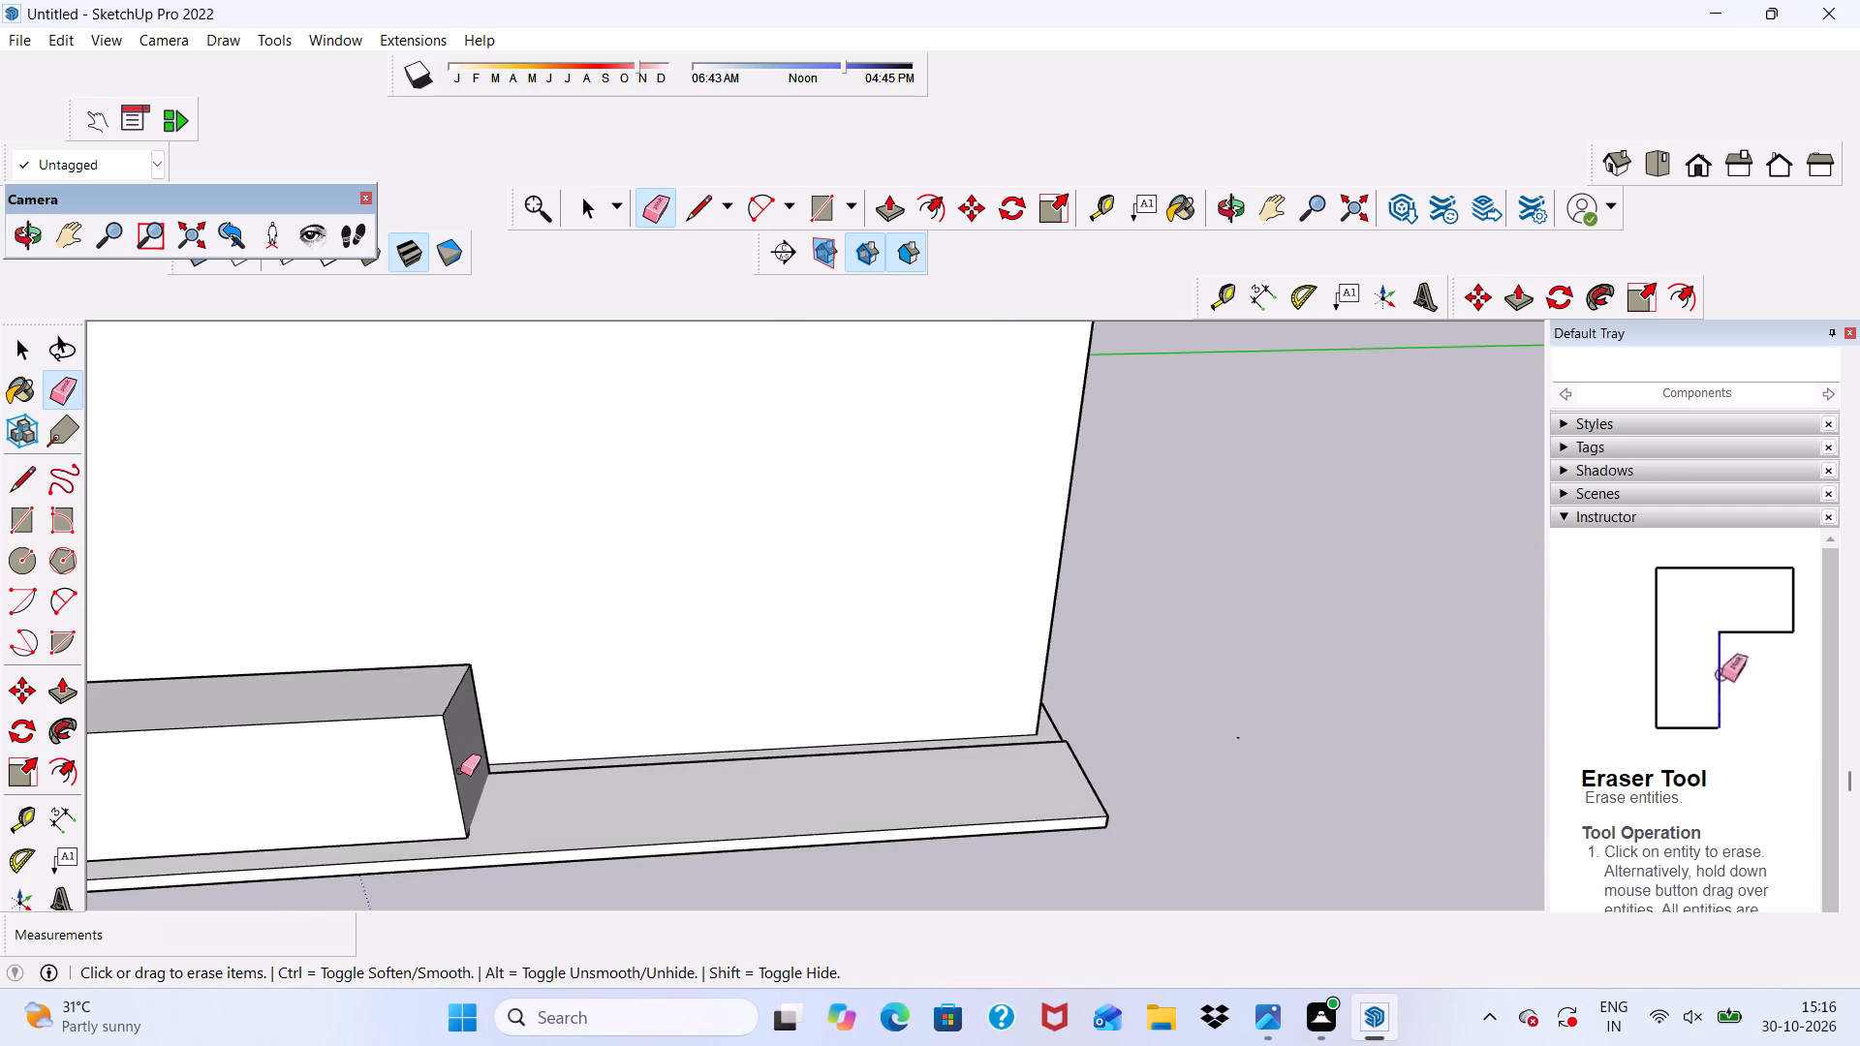
middle_drag(472, 780, 369, 737)
scroll(369, 737, up, 5)
scroll(356, 687, down, 10)
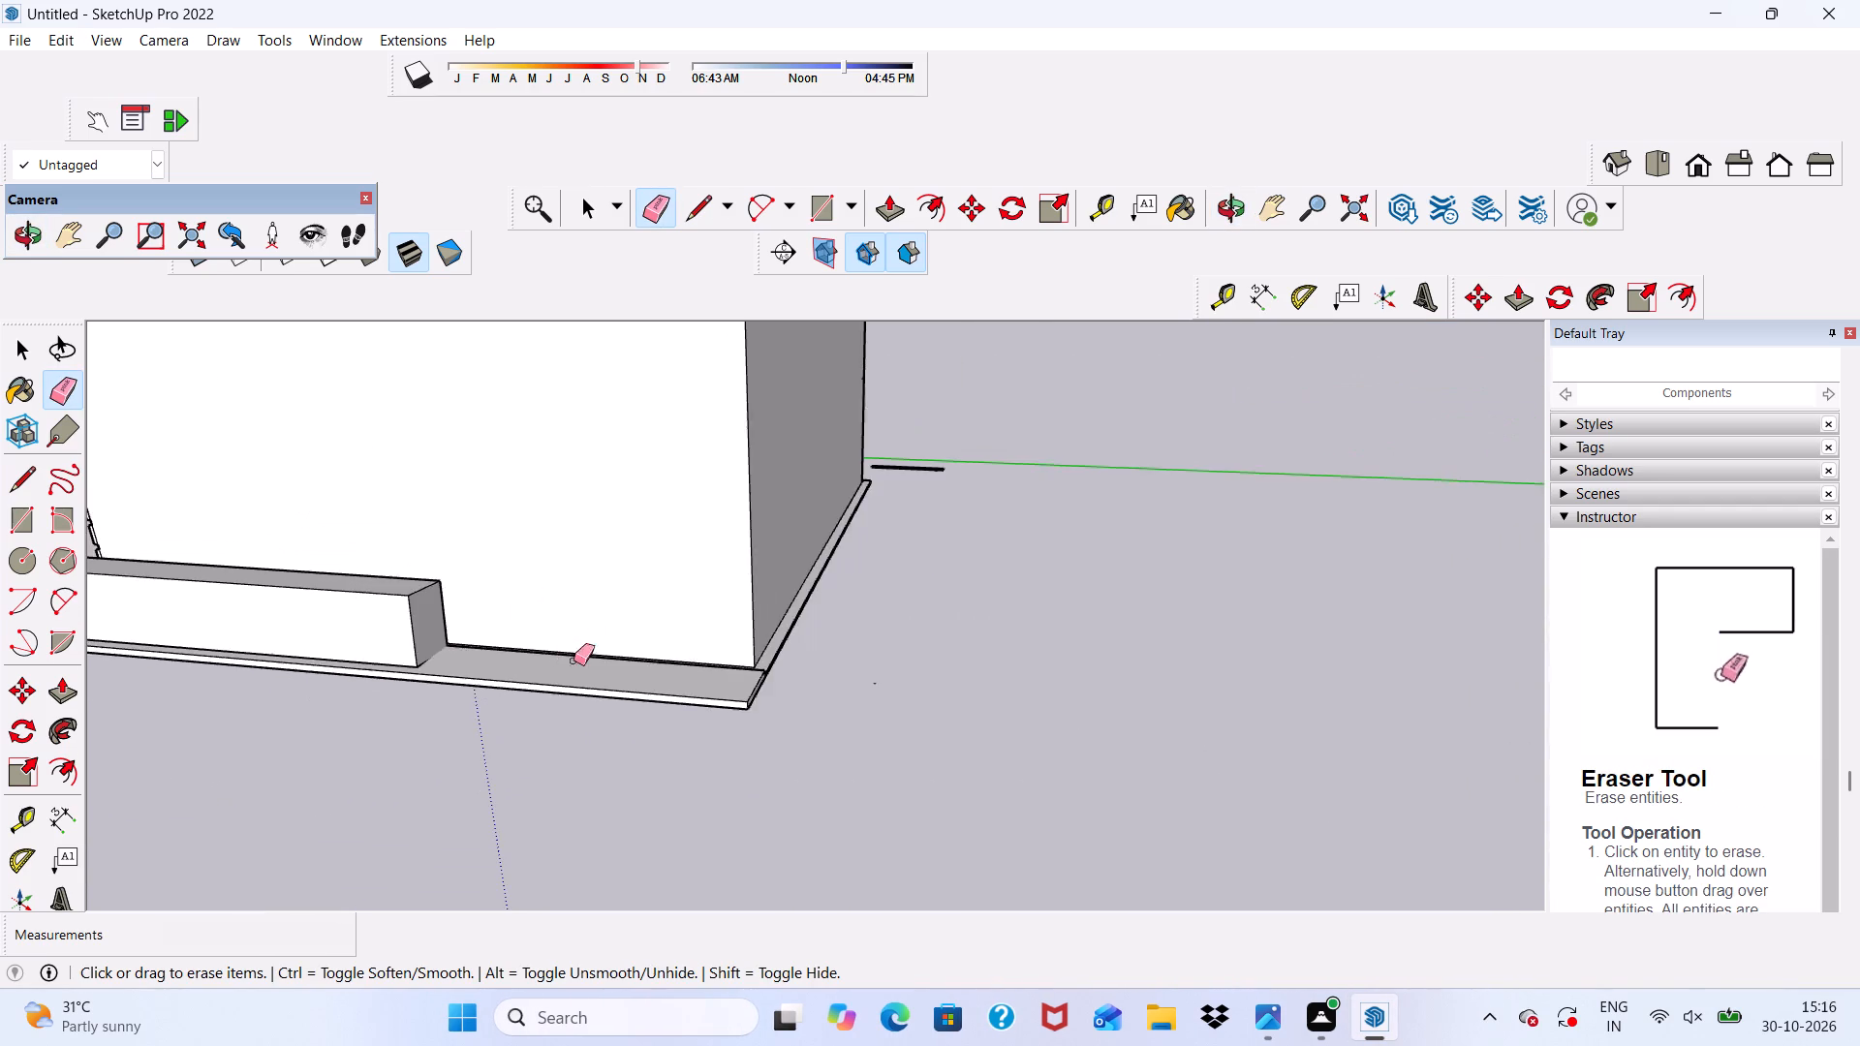
scroll(573, 661, down, 7)
scroll(211, 645, up, 7)
drag(222, 595, 254, 595)
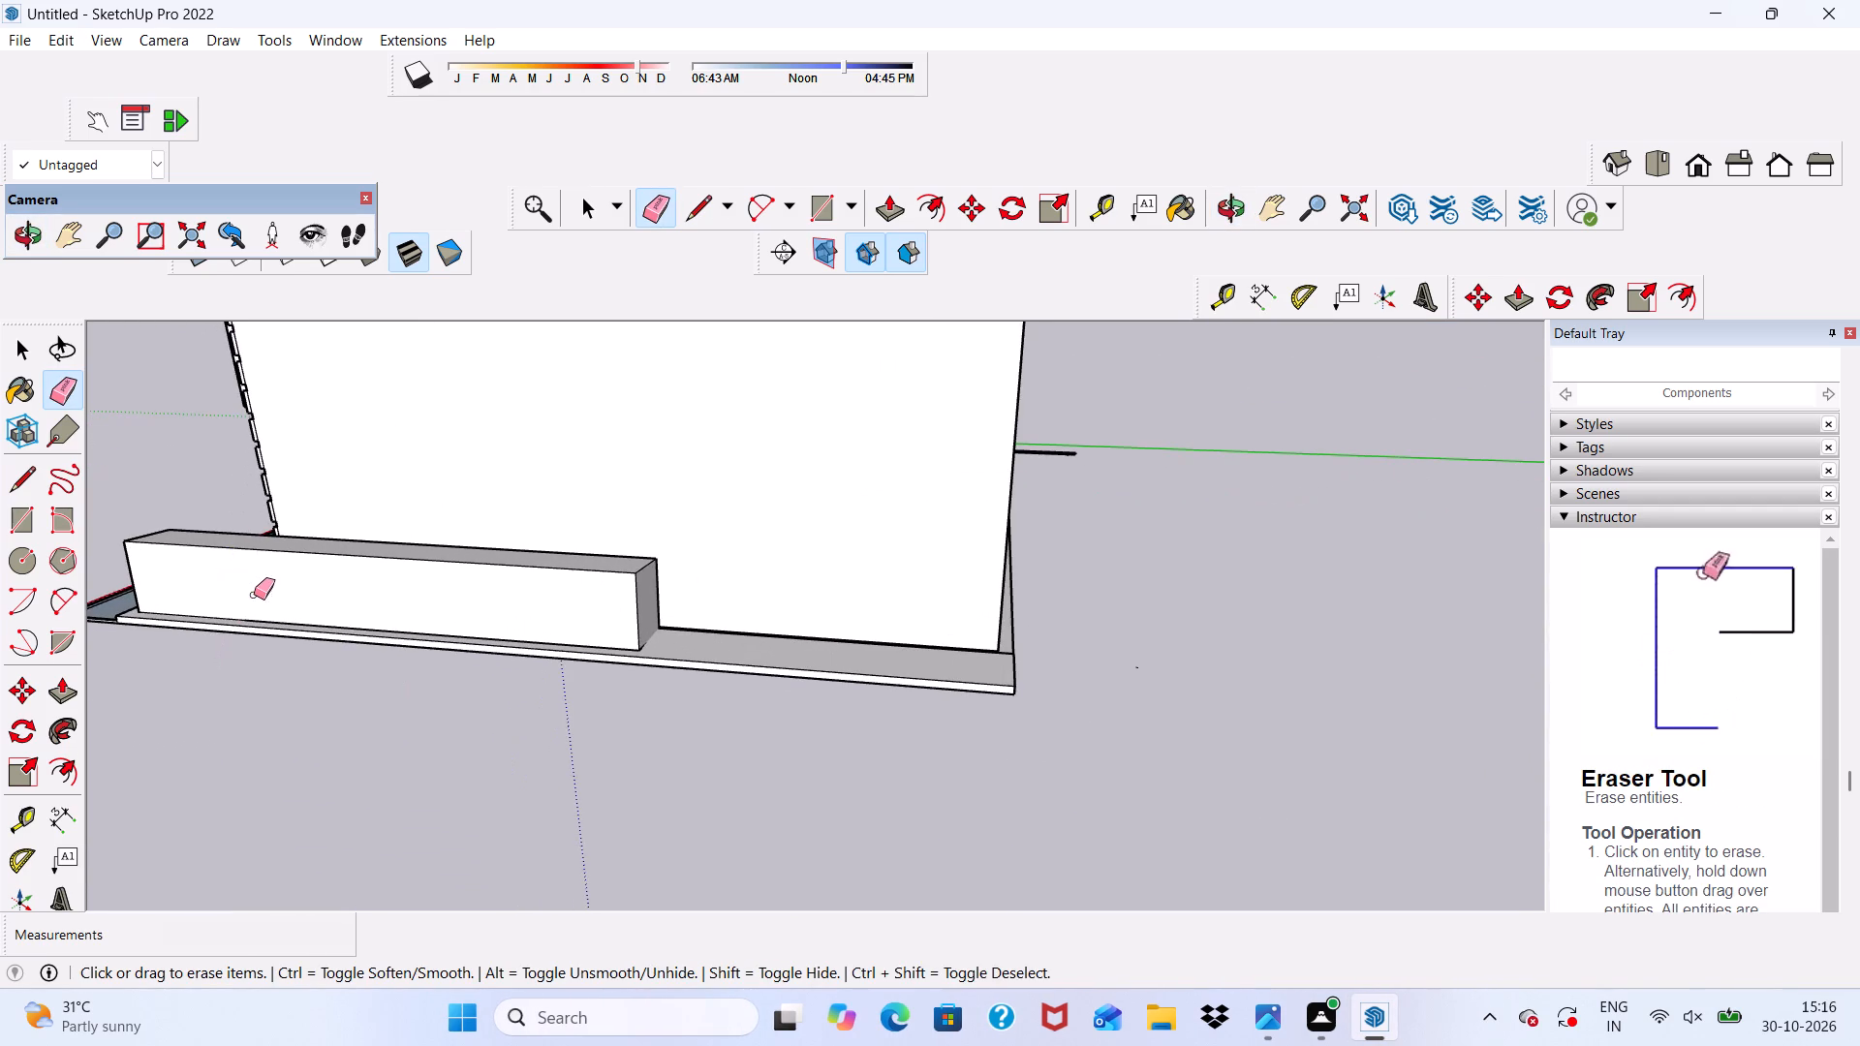
Push/Pull the recessed face in front of the entrance steps up about 1 11/16" to the adjoining slab's level.
scroll(254, 595, down, 4)
middle_drag(258, 595, 551, 595)
scroll(706, 508, down, 5)
middle_drag(471, 668, 610, 618)
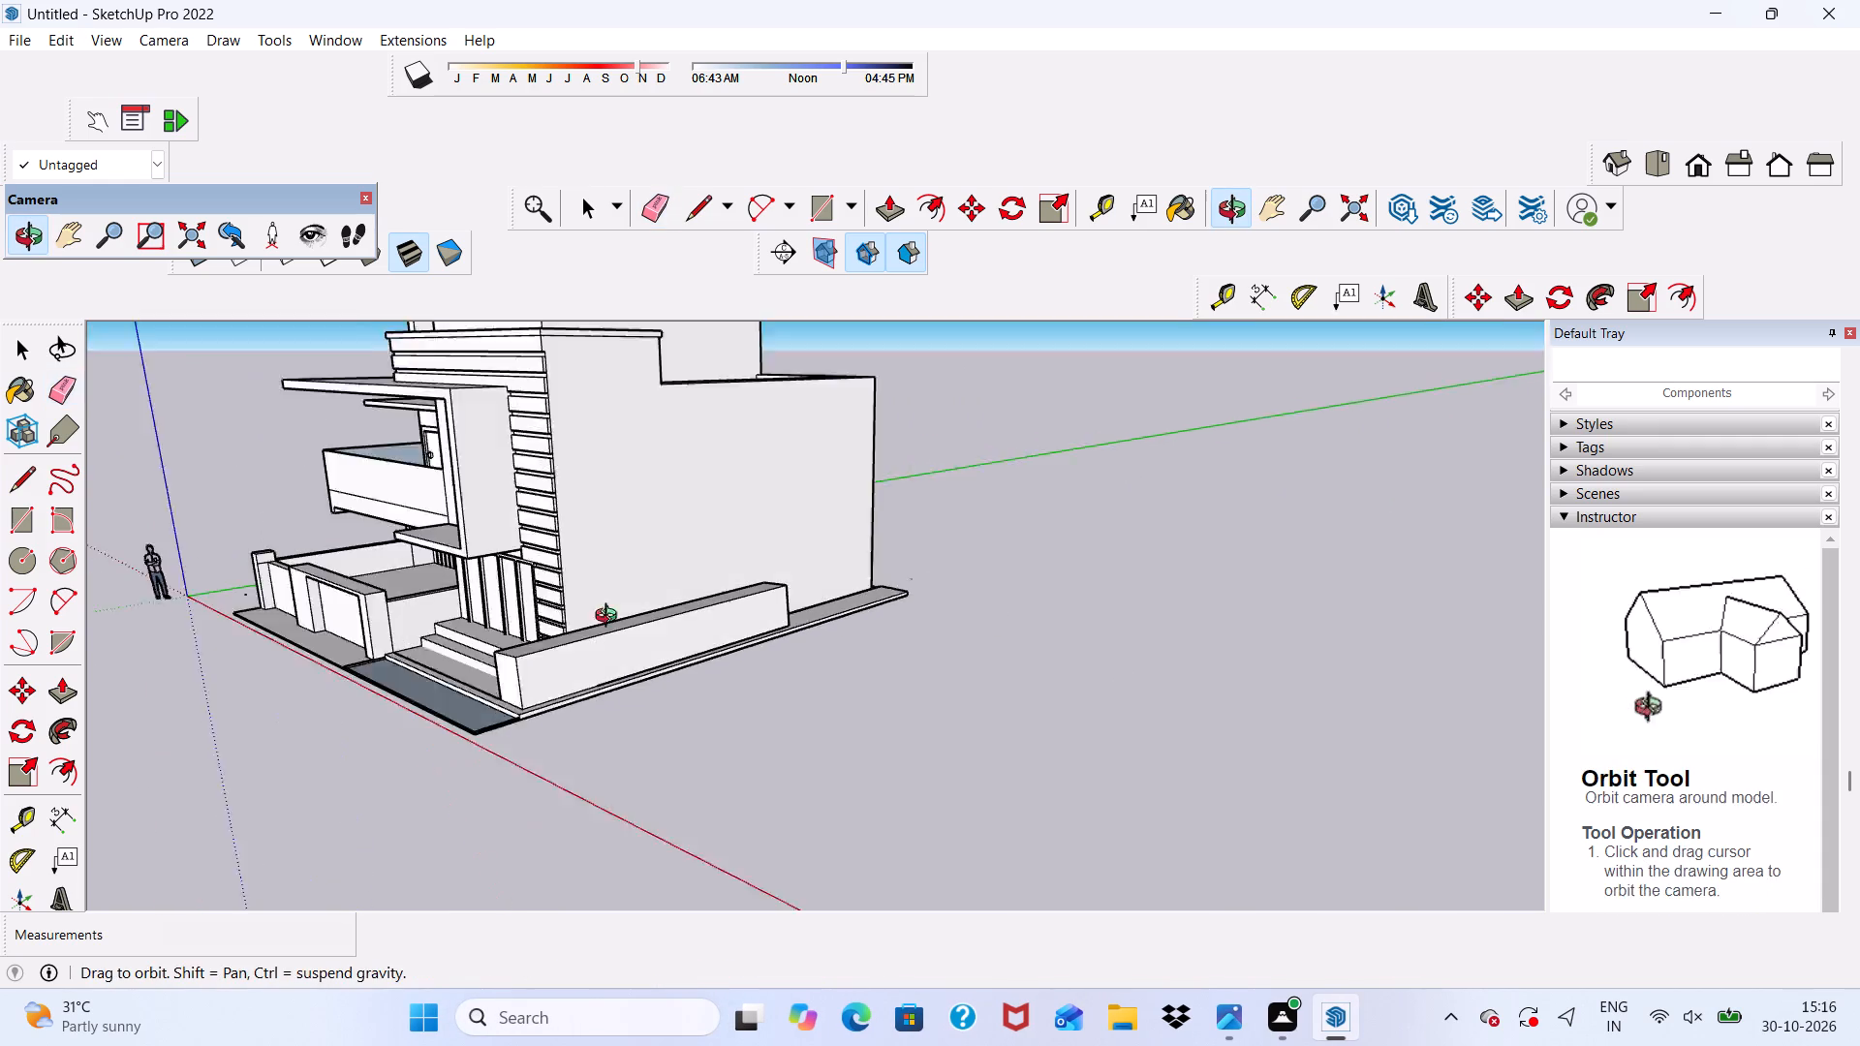
middle_drag(610, 618, 665, 604)
scroll(502, 718, up, 4)
key(space)
scroll(464, 677, up, 5)
middle_drag(464, 677, 472, 758)
scroll(325, 796, up, 4)
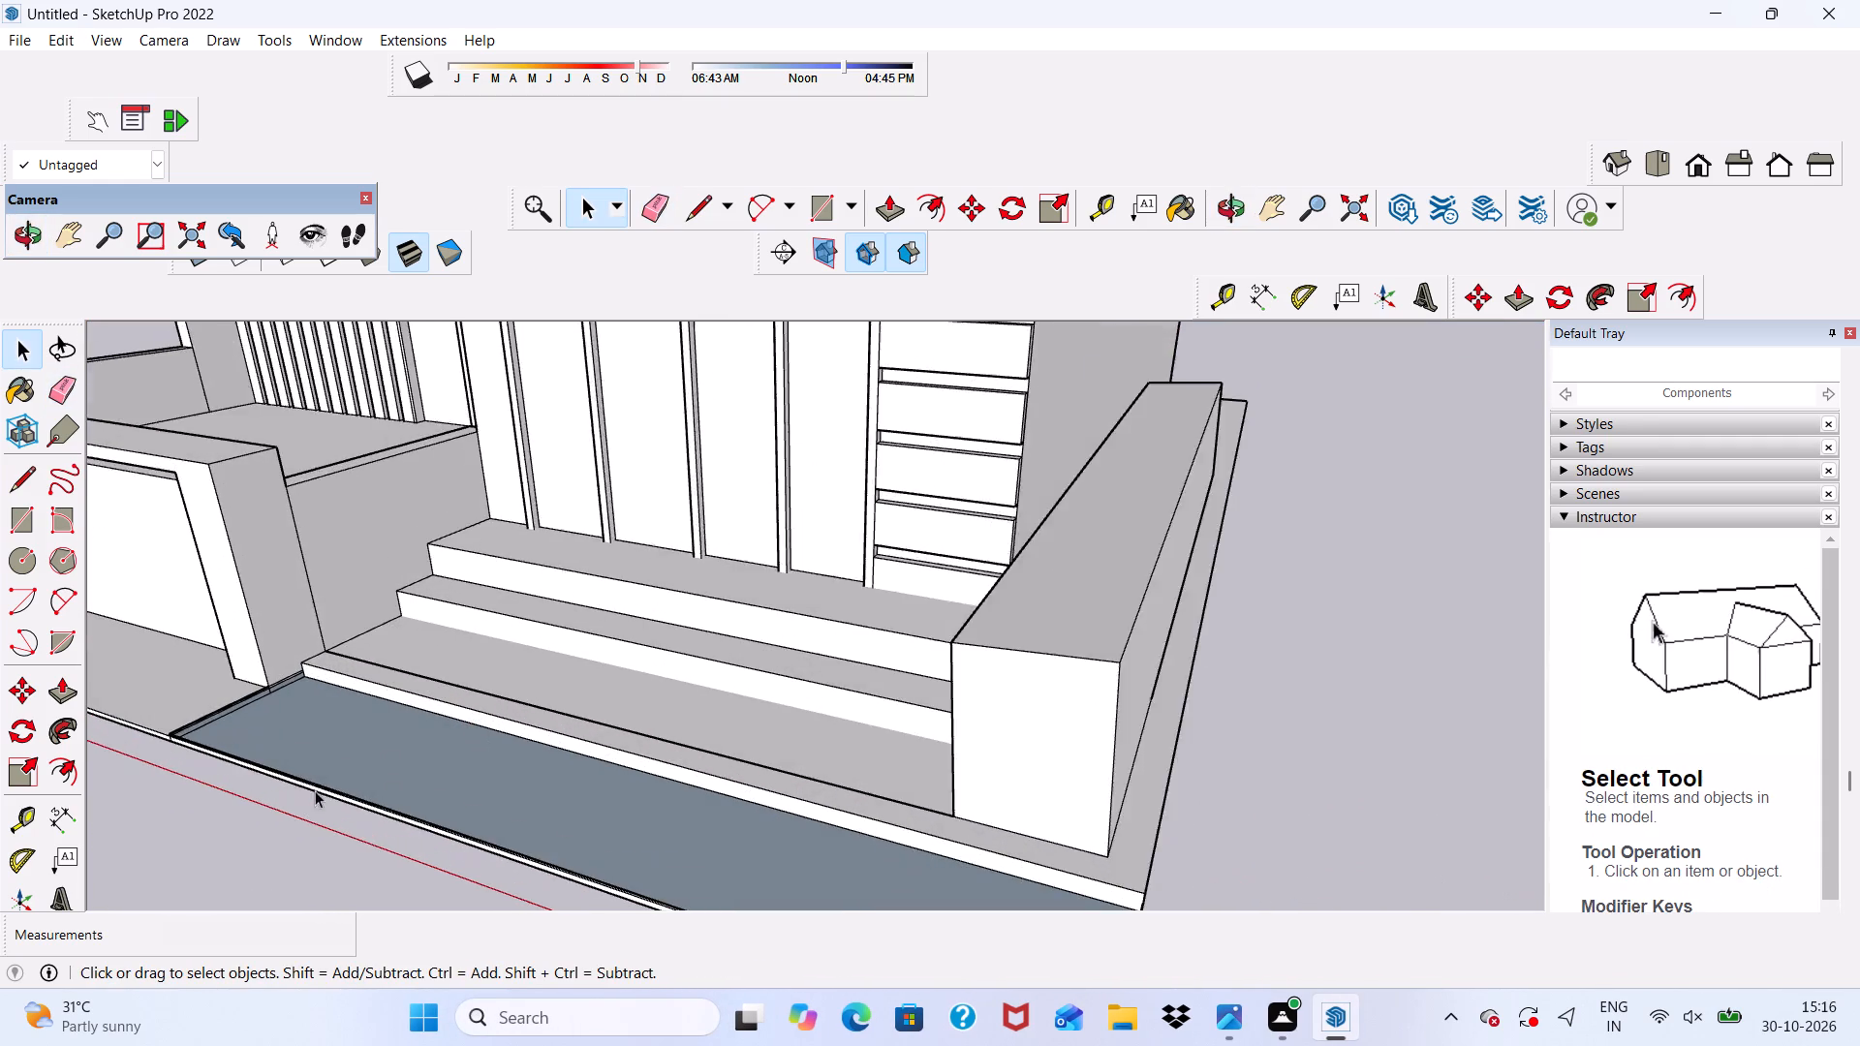
scroll(315, 790, up, 1)
scroll(262, 702, down, 3)
middle_click(262, 702)
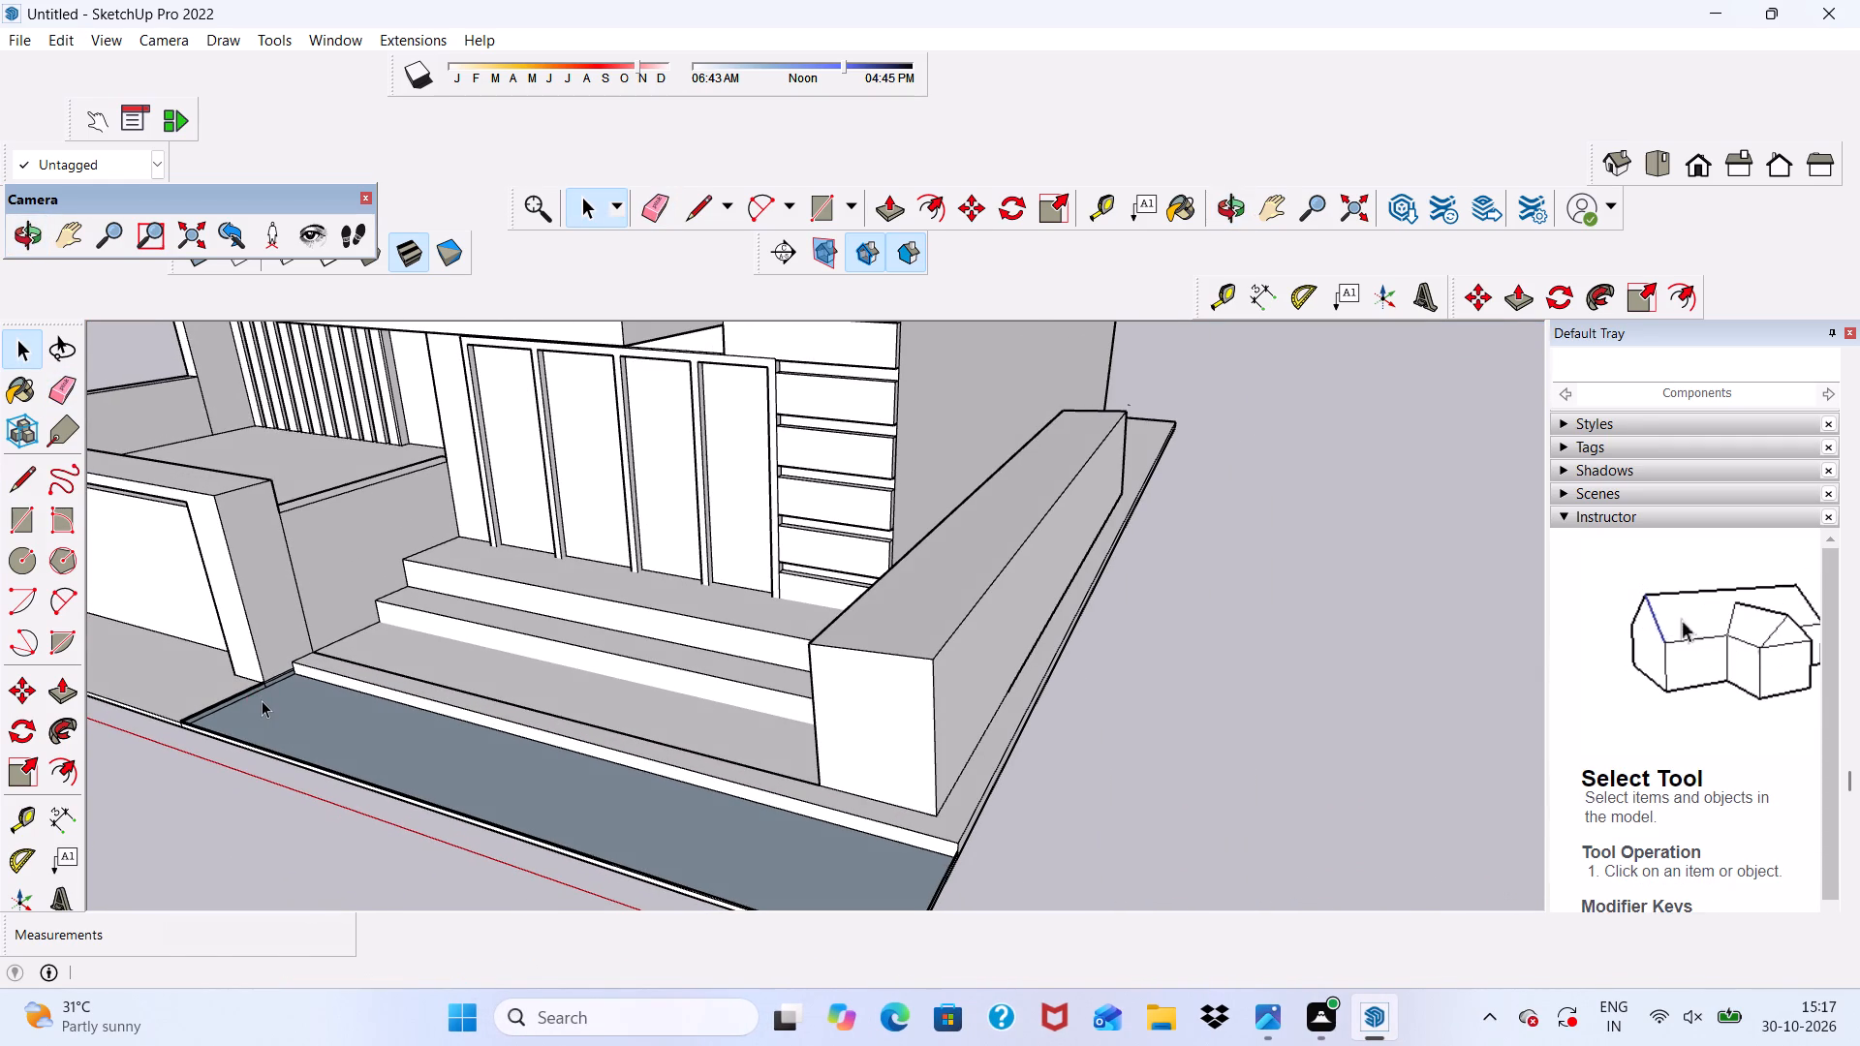
scroll(320, 496, down, 1)
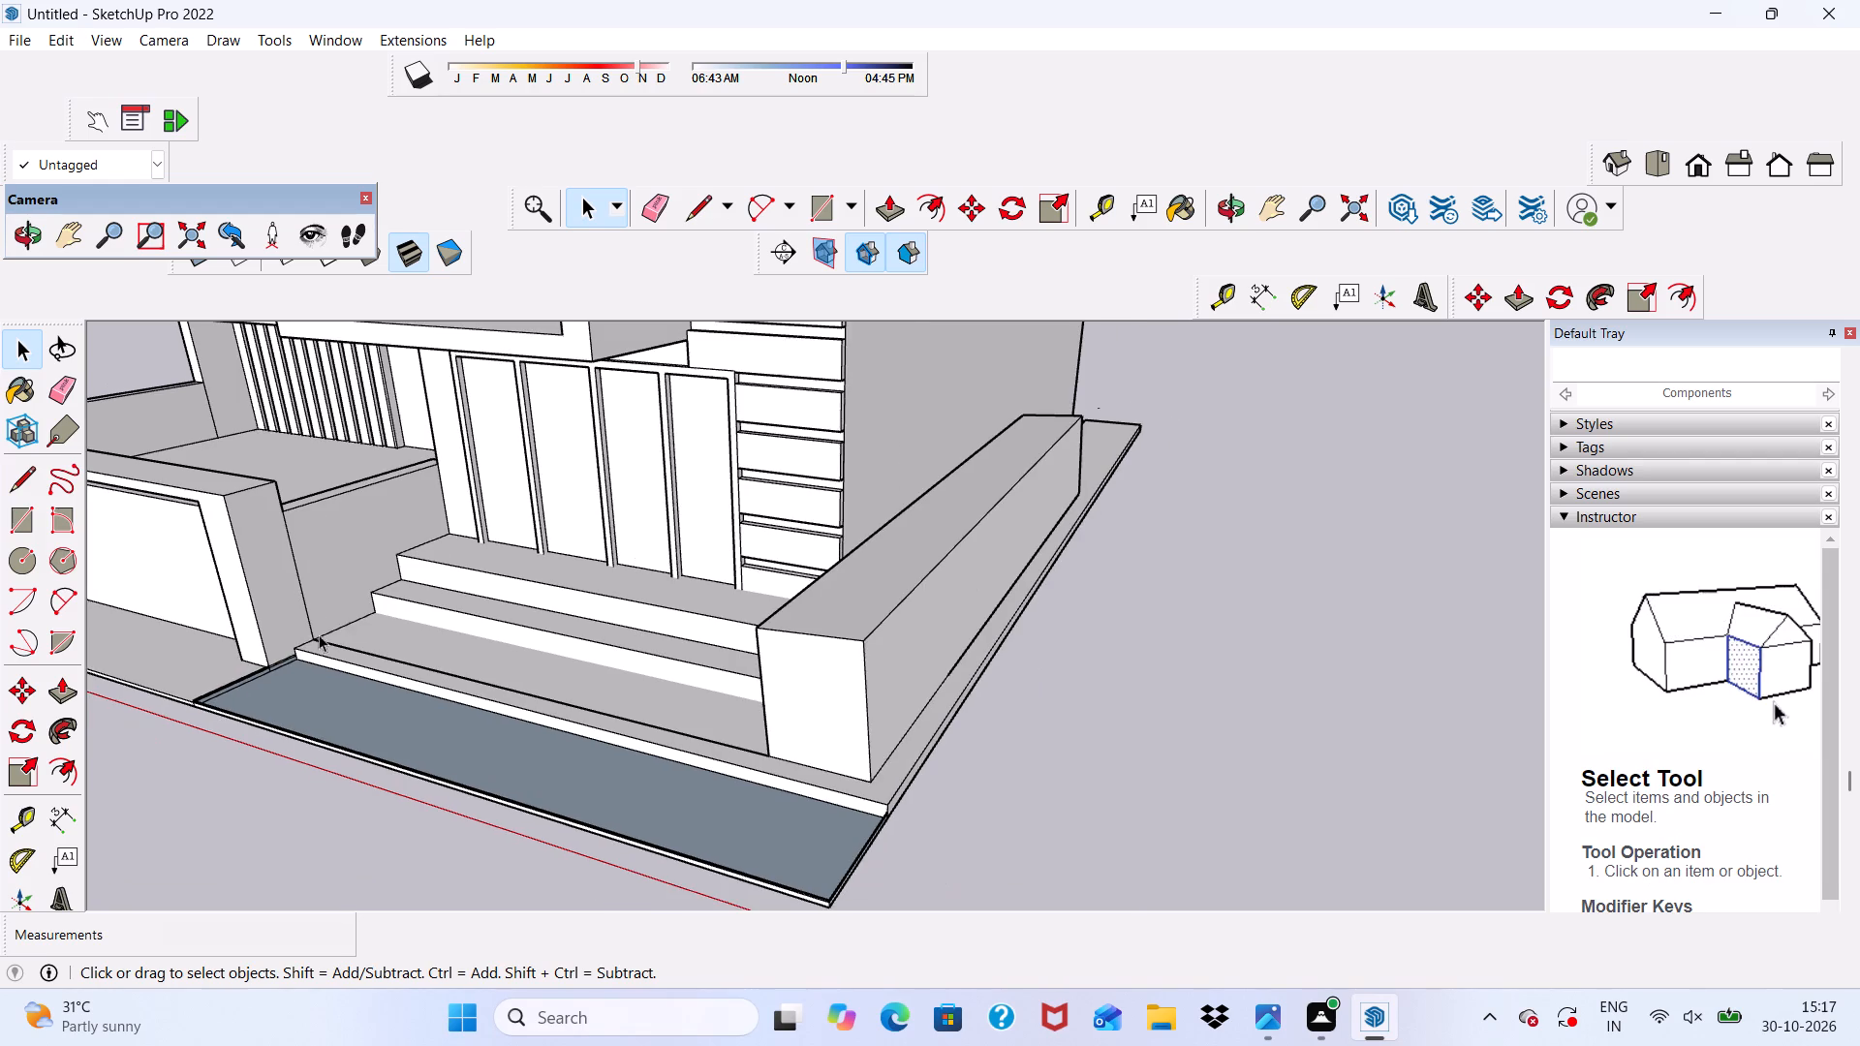
middle_drag(319, 652, 591, 554)
scroll(573, 676, up, 4)
scroll(420, 708, up, 5)
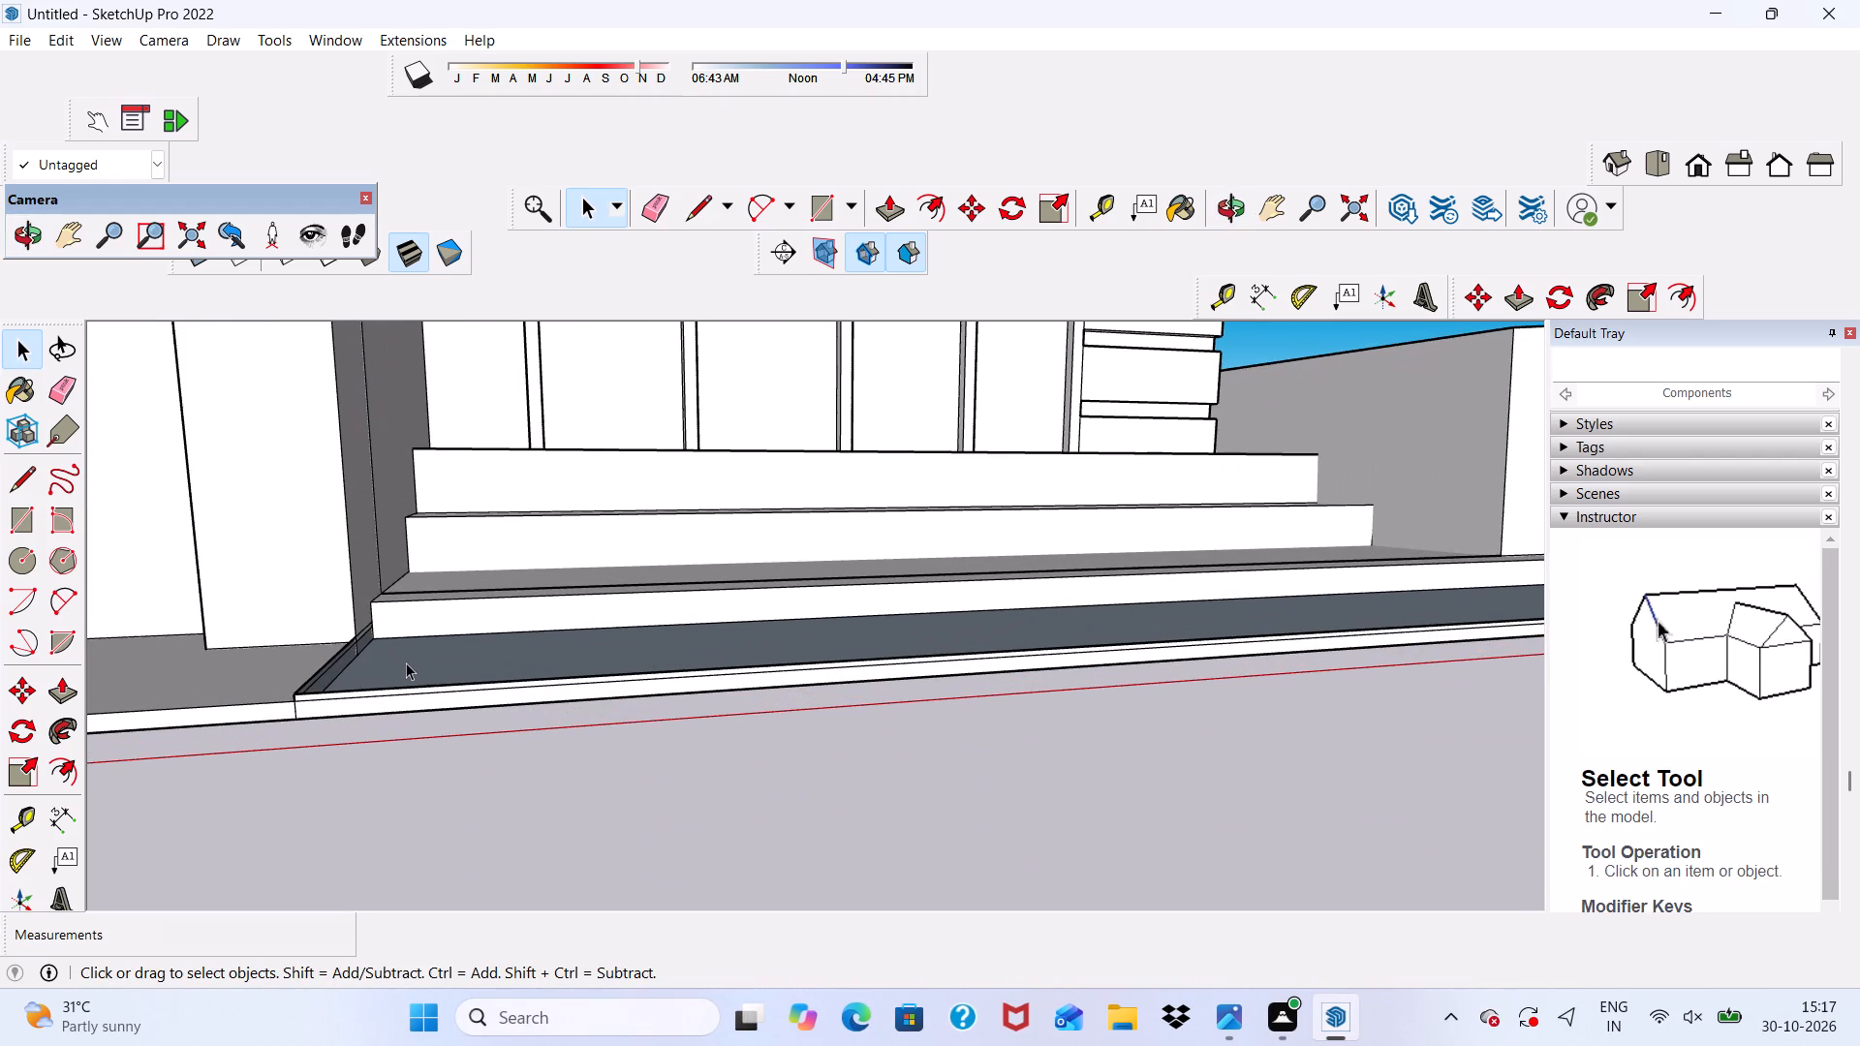
click(406, 662)
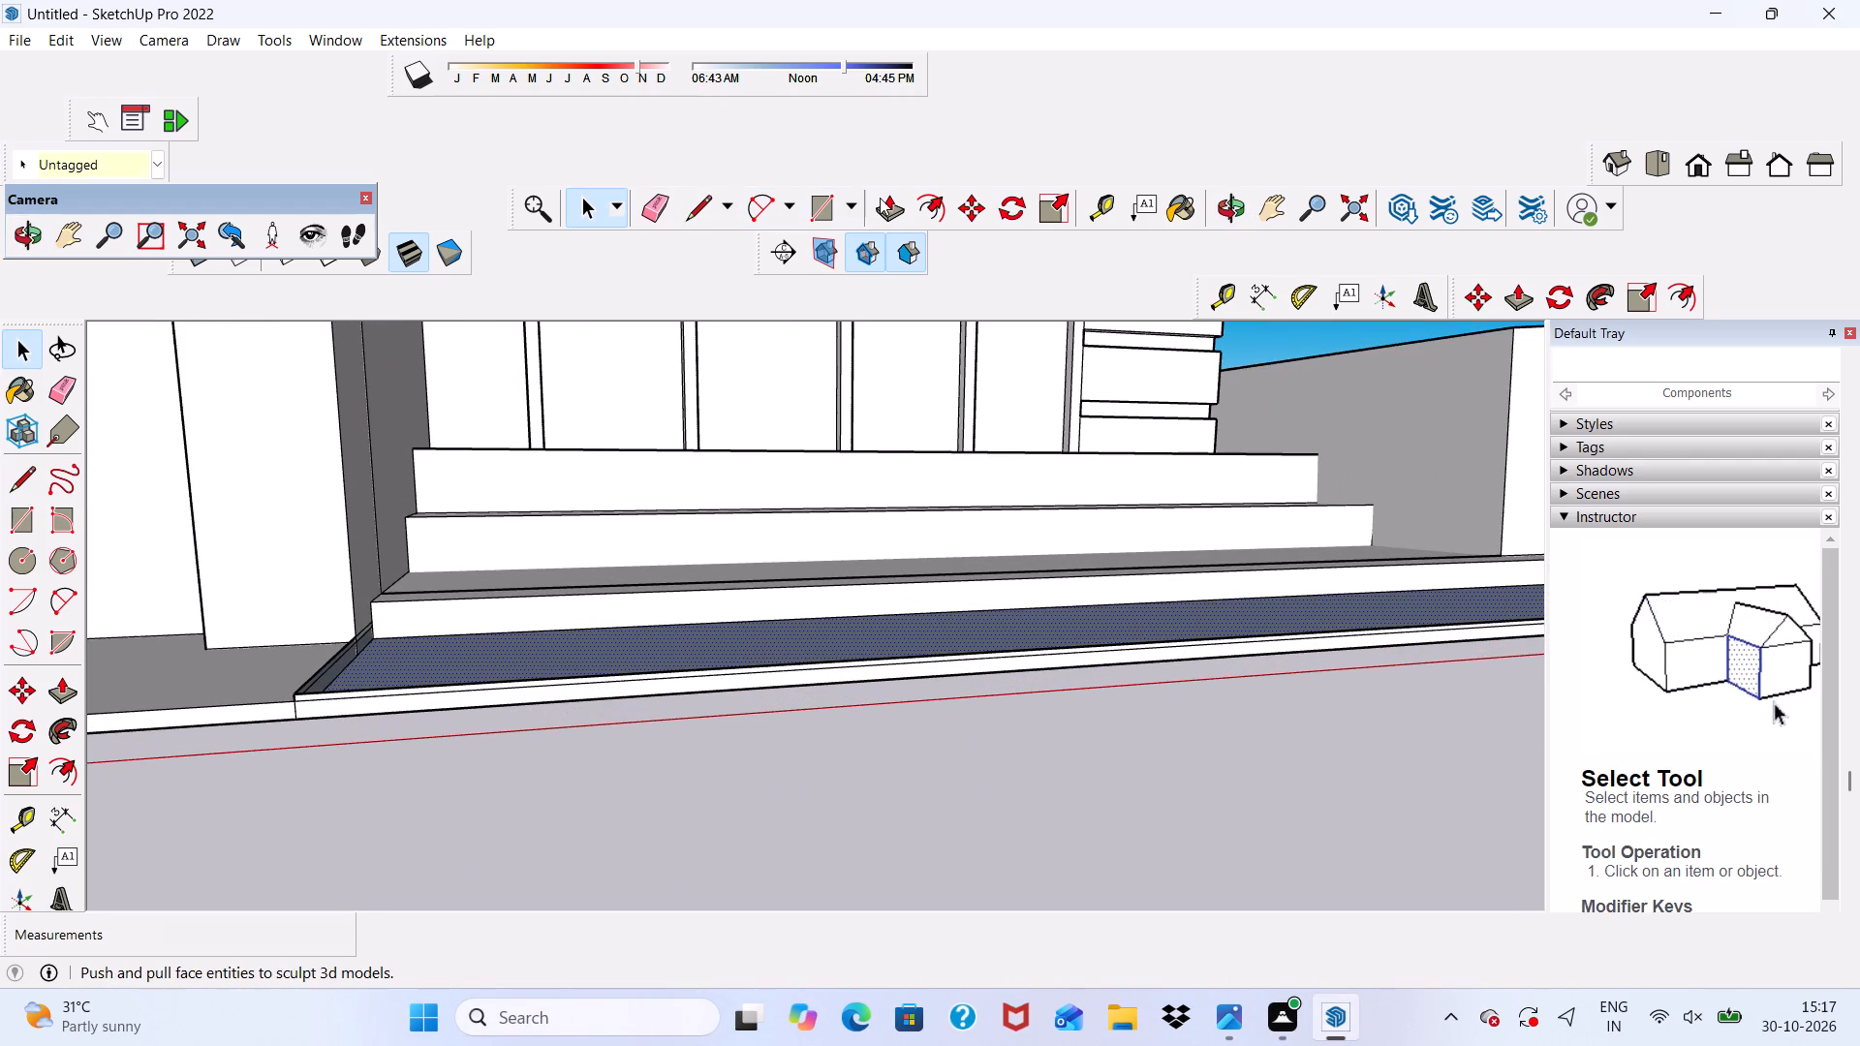
click(880, 198)
click(404, 670)
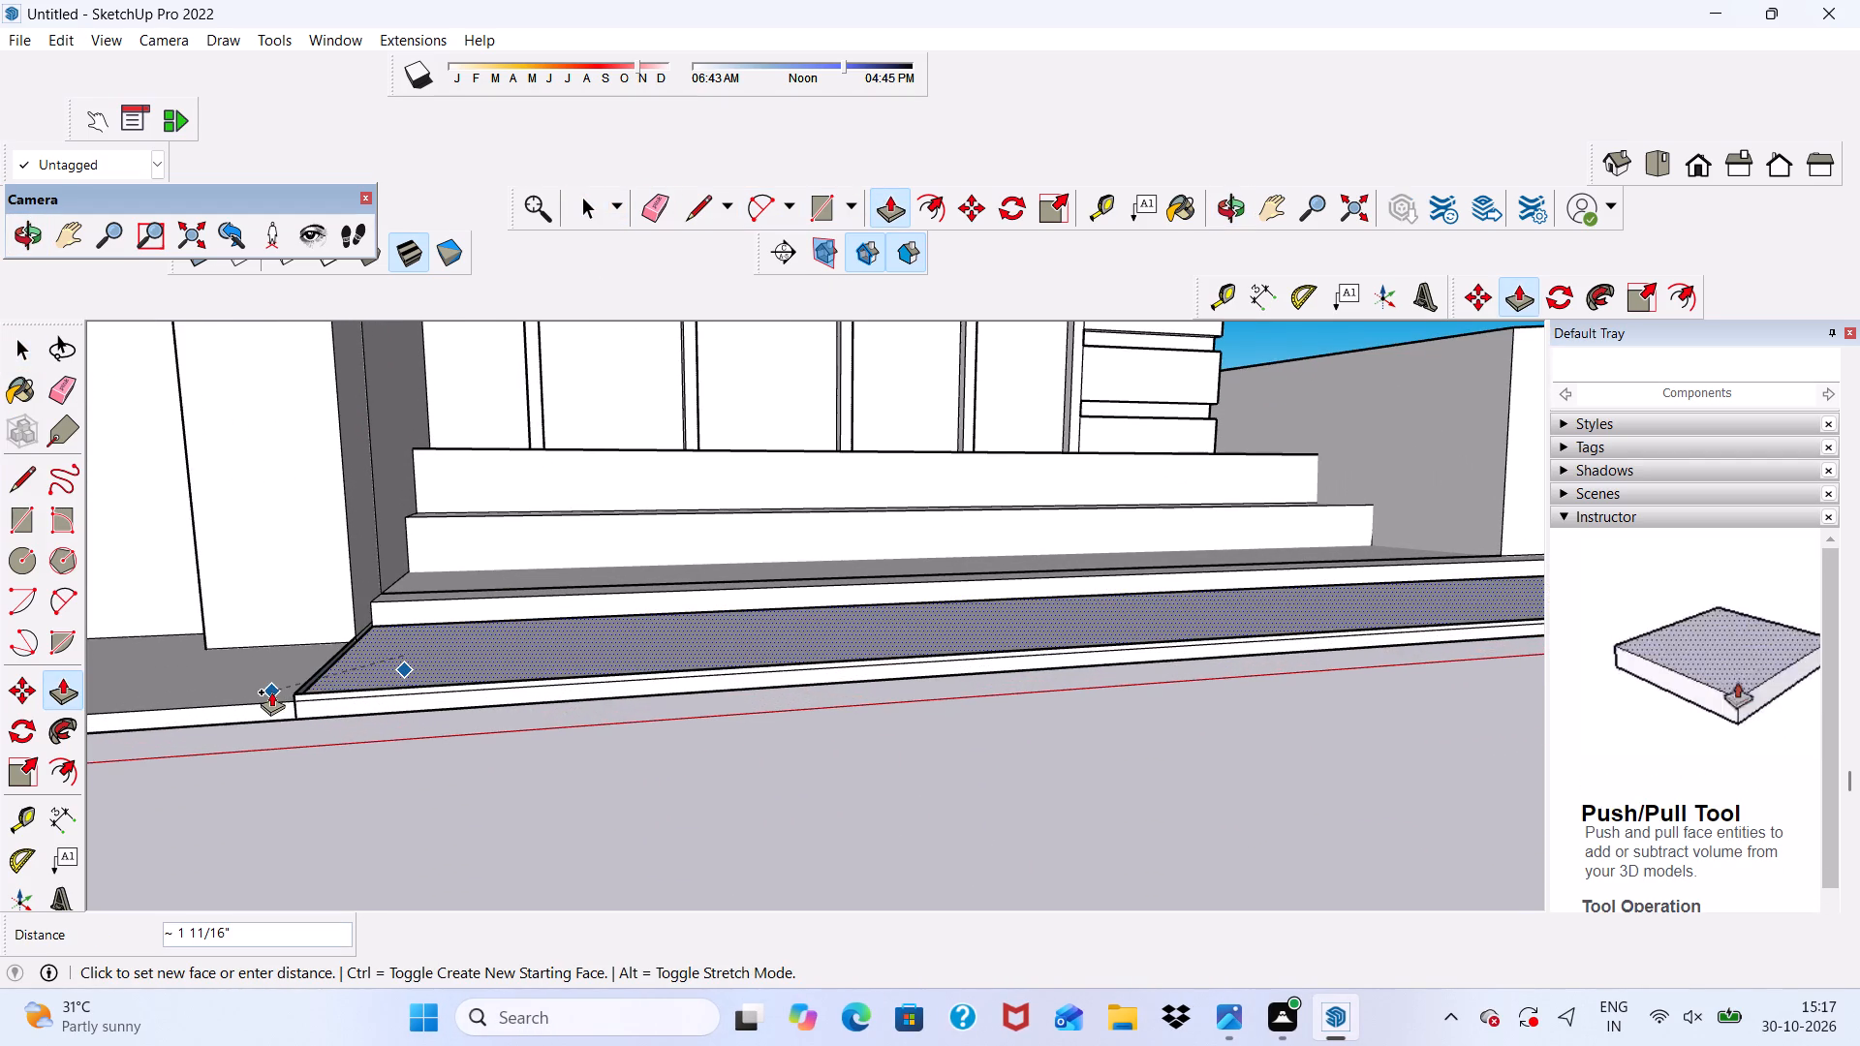
scroll(248, 682, up, 2)
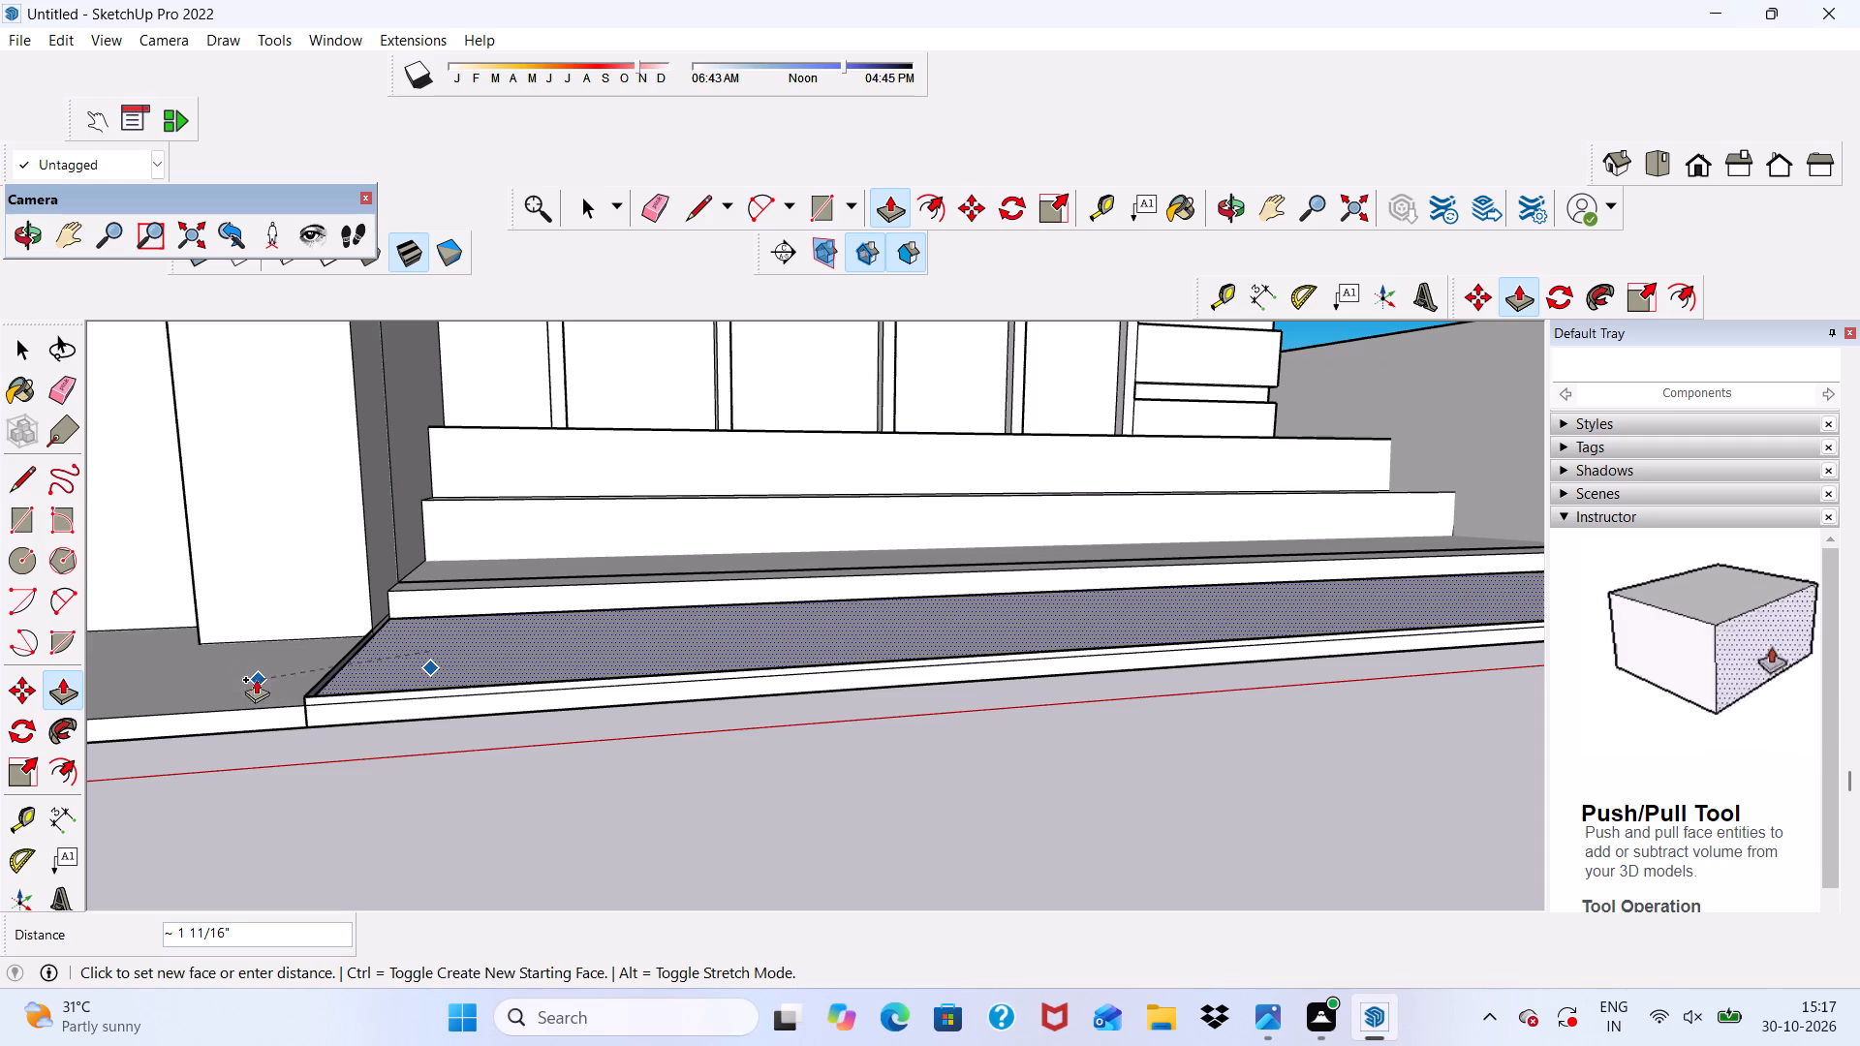
click(237, 712)
Erase the leftover border edges and the seam between the raised face and the adjoining front slab.
middle_drag(524, 669, 360, 861)
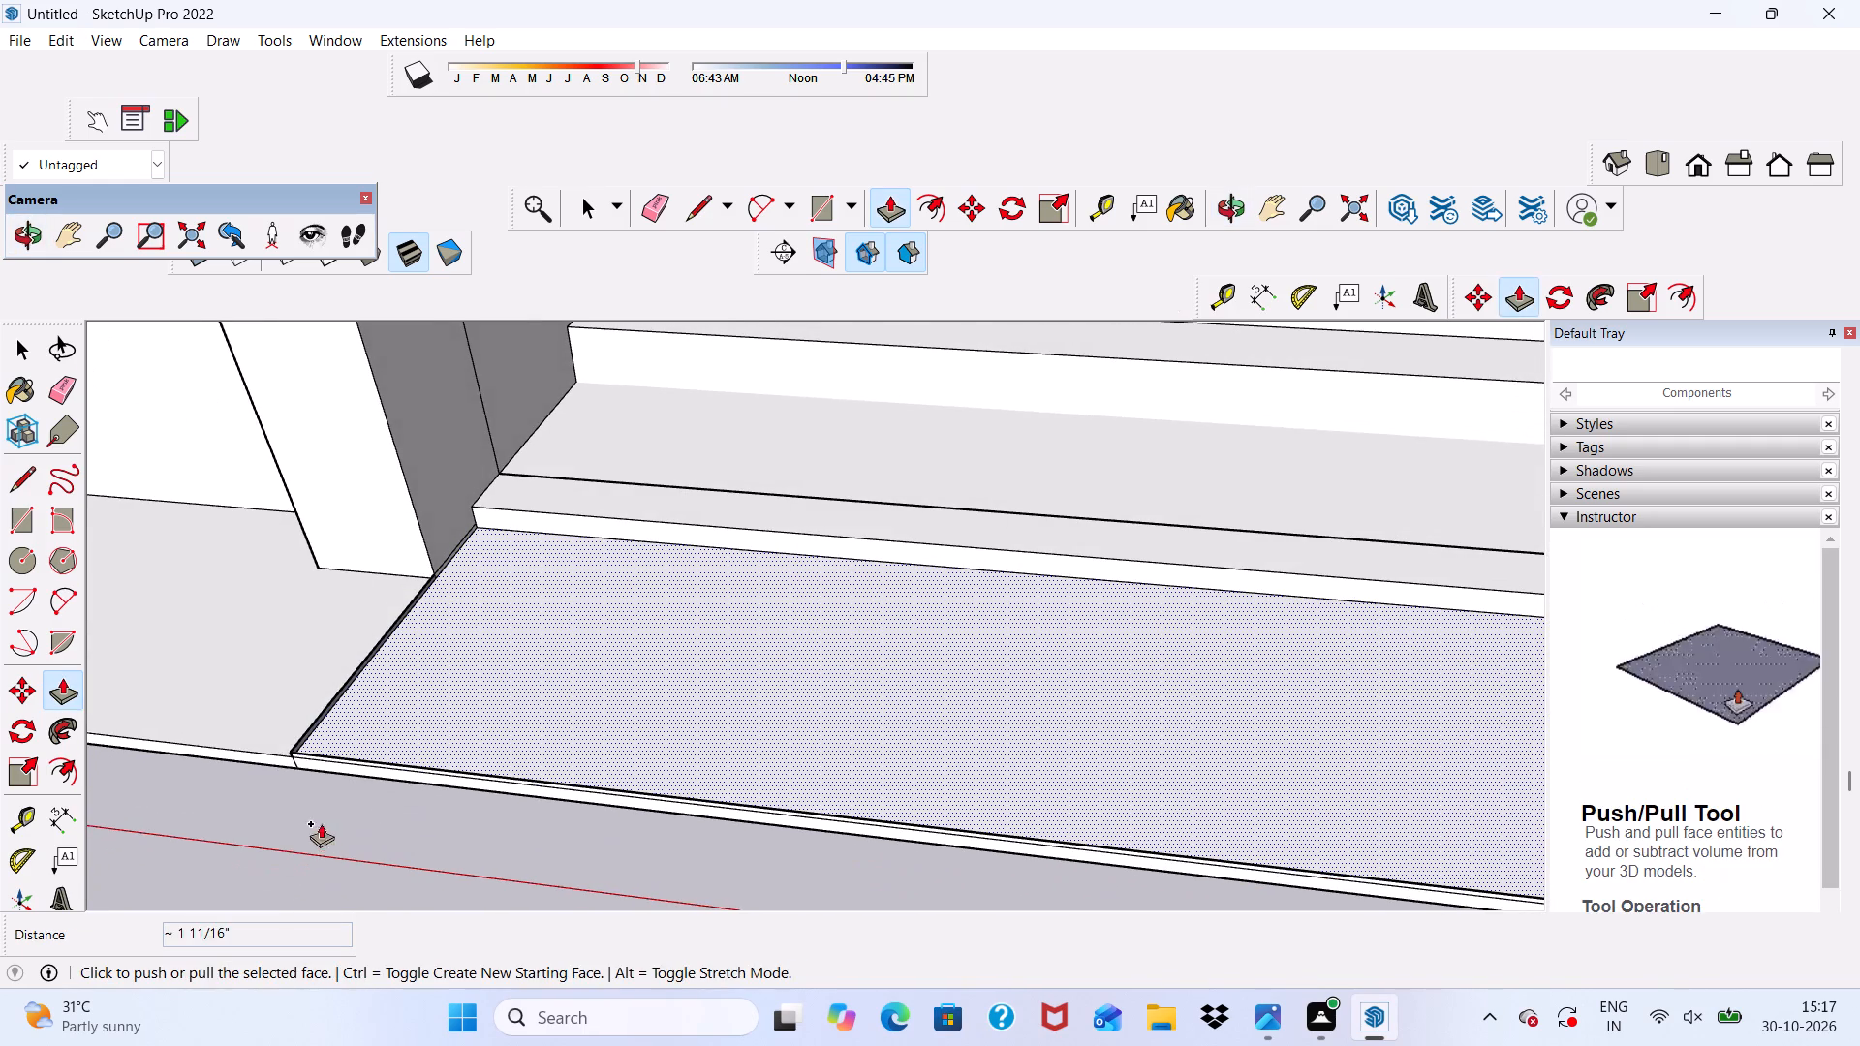
key(space)
click(640, 215)
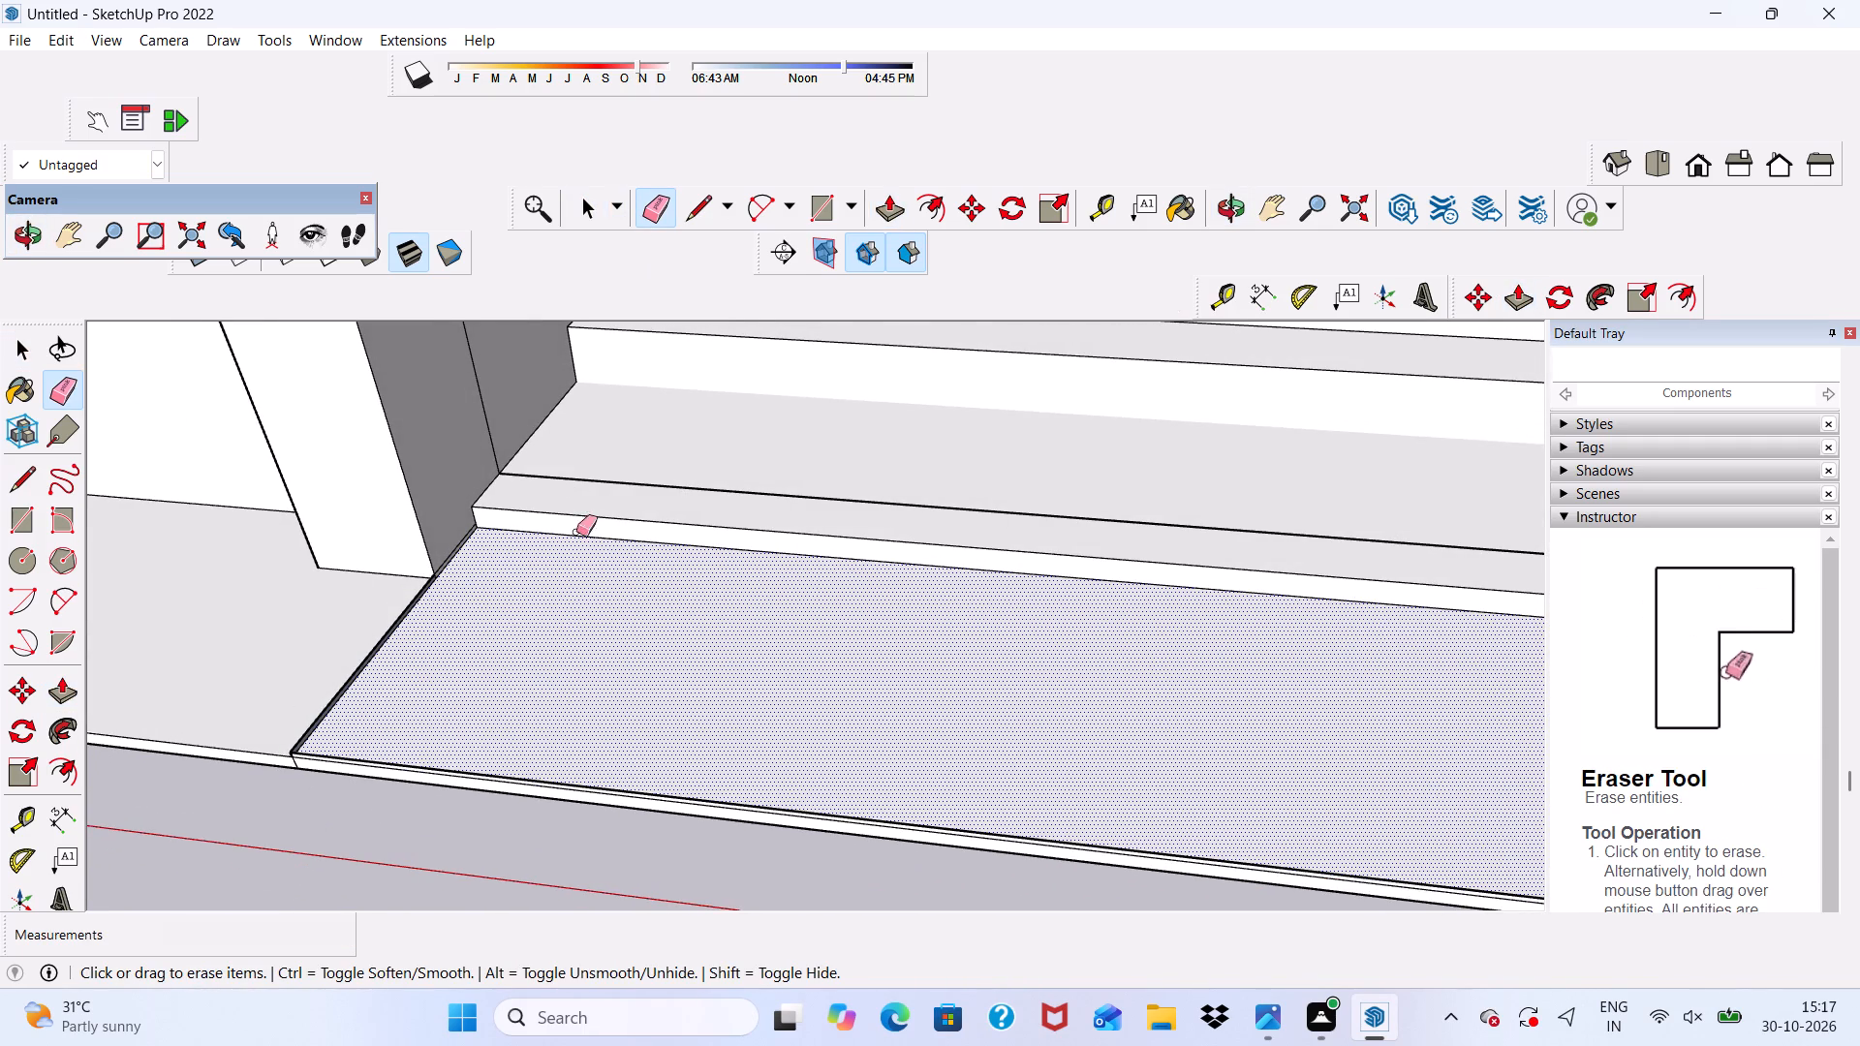
scroll(352, 761, up, 6)
drag(309, 684, 310, 692)
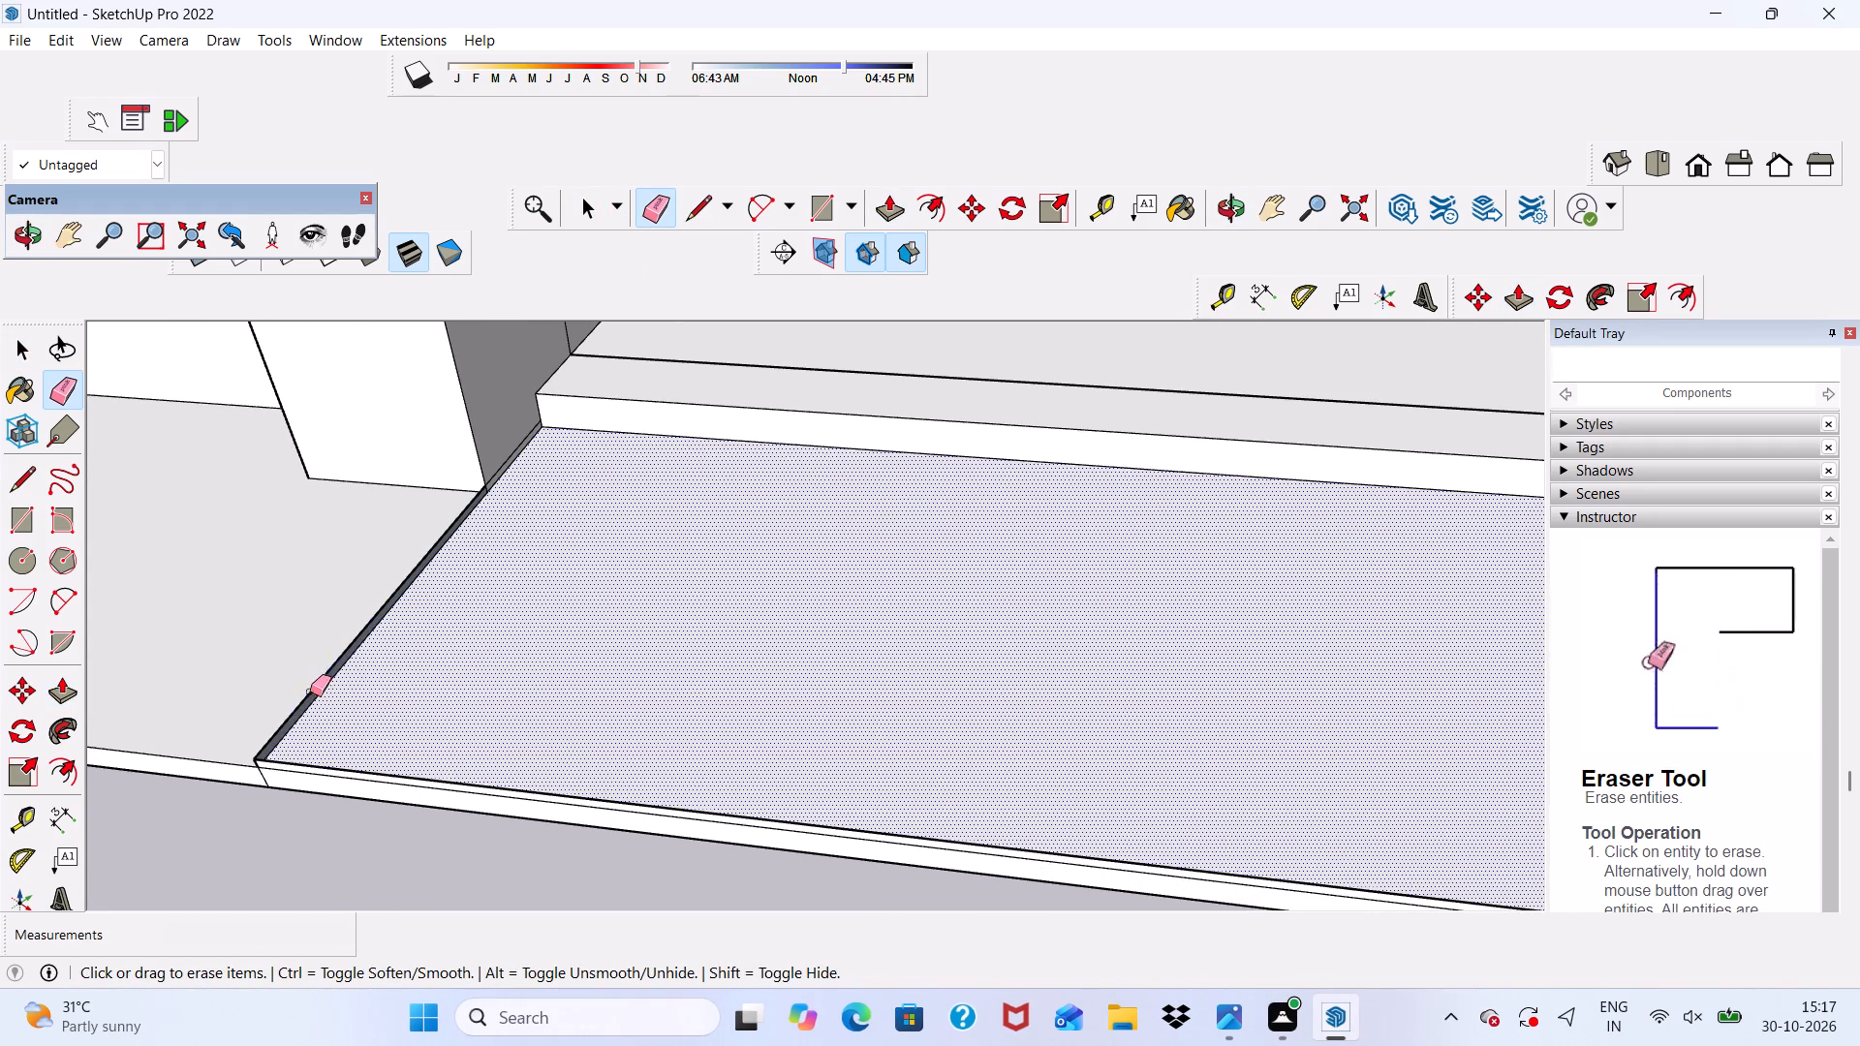
drag(310, 692, 312, 696)
scroll(274, 782, up, 3)
click(264, 756)
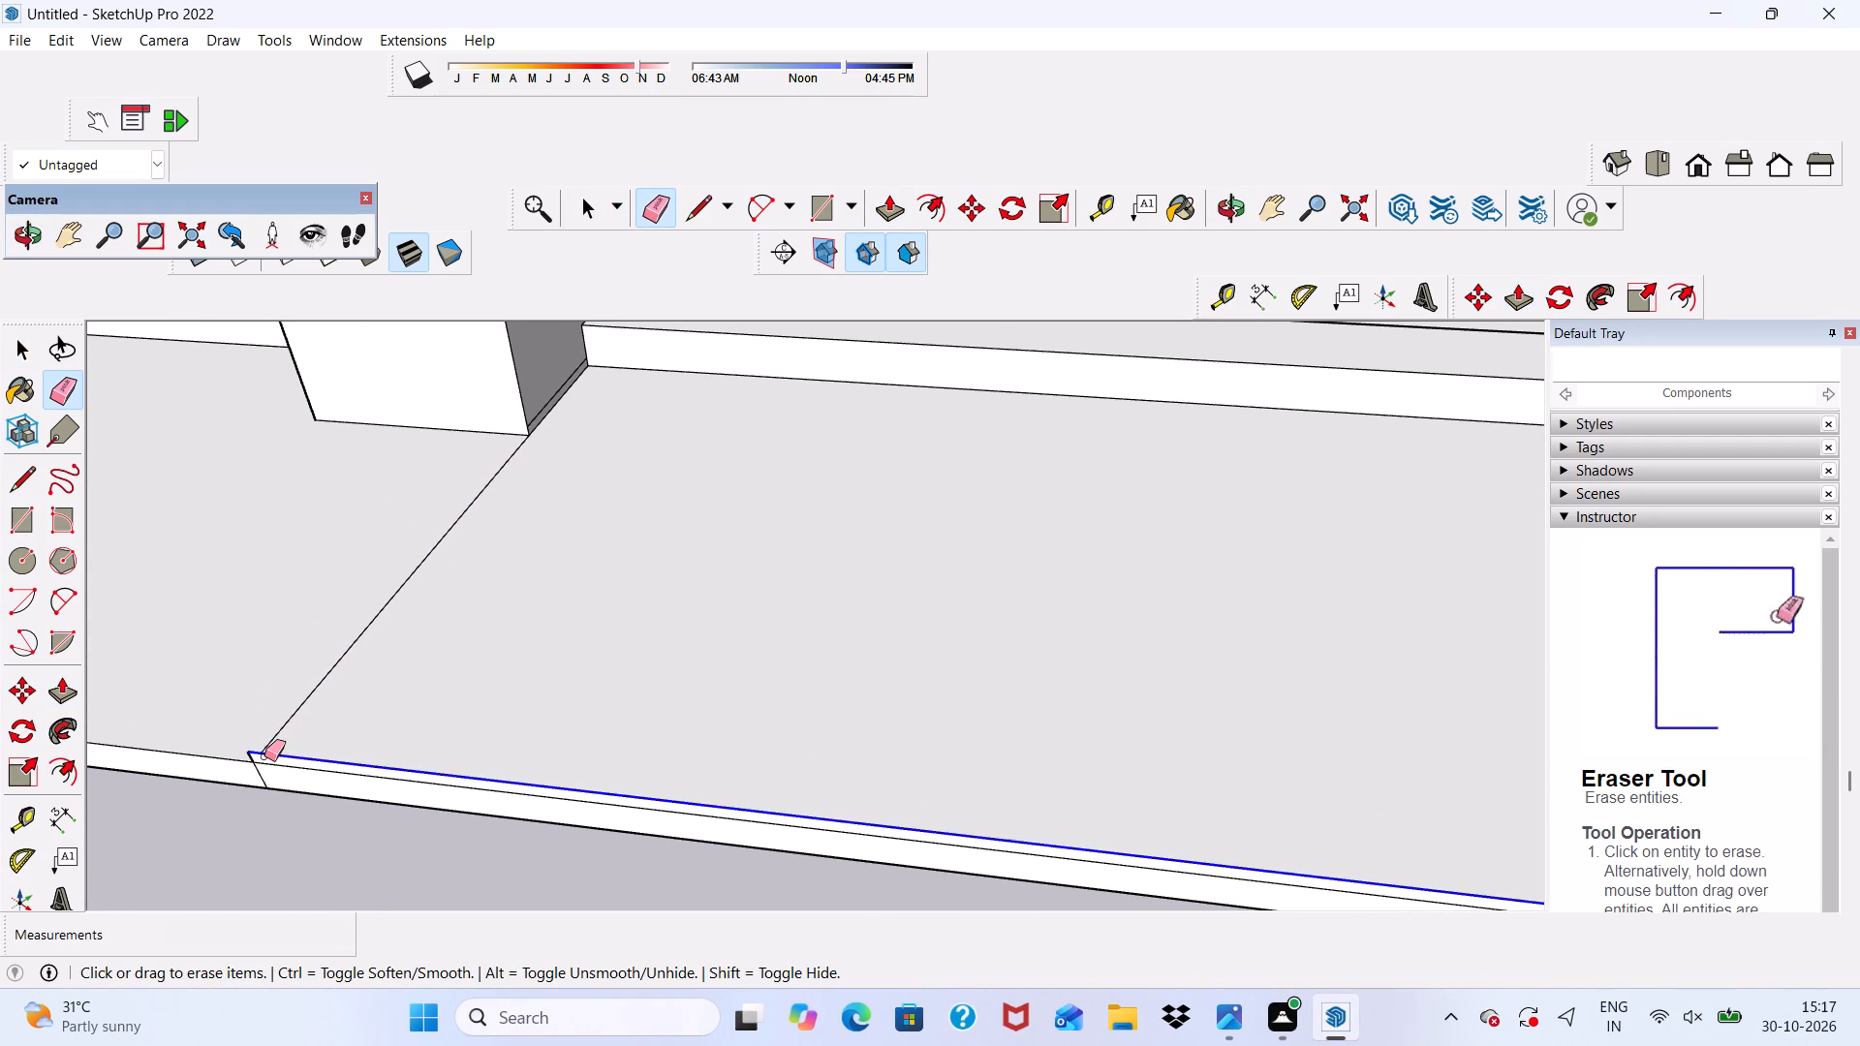
scroll(243, 768, up, 3)
click(253, 754)
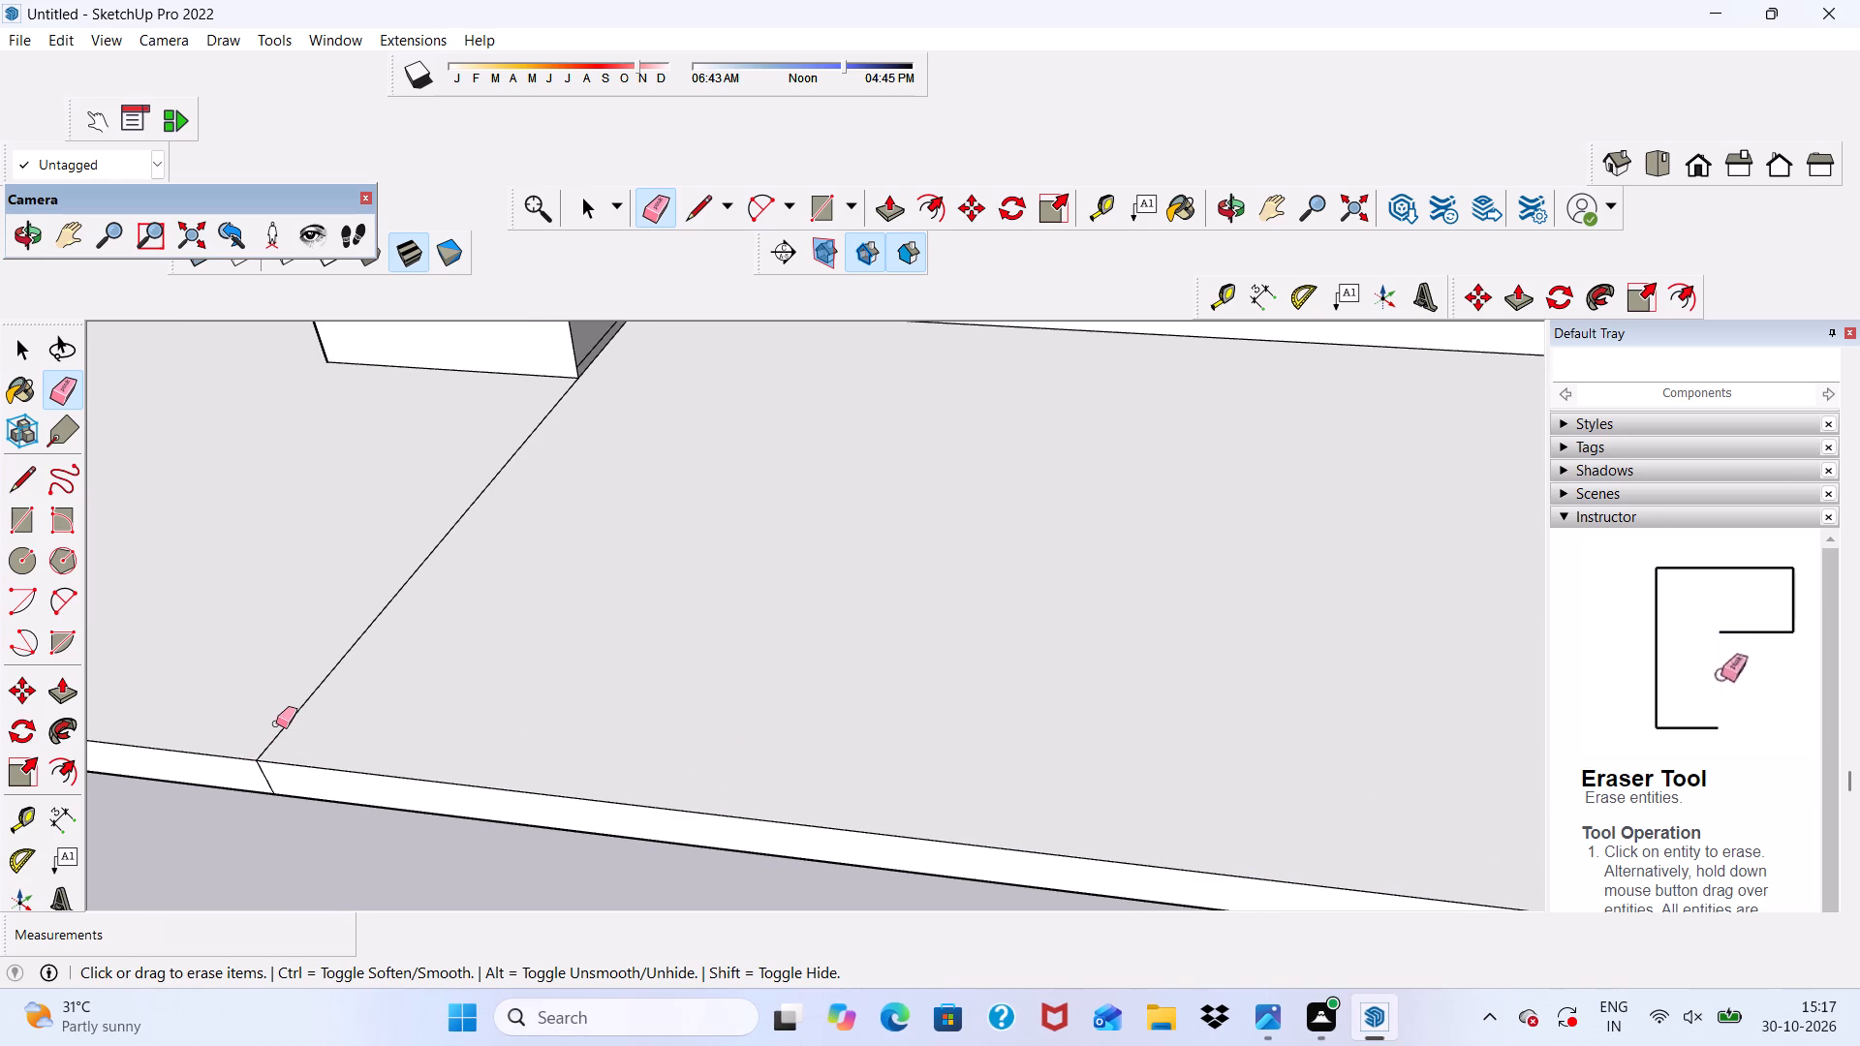
drag(276, 723, 290, 728)
Erase the short vertical line on the slab's front edge and the thin line at the foot of the entrance post.
scroll(306, 705, down, 5)
scroll(436, 654, down, 11)
scroll(332, 732, up, 5)
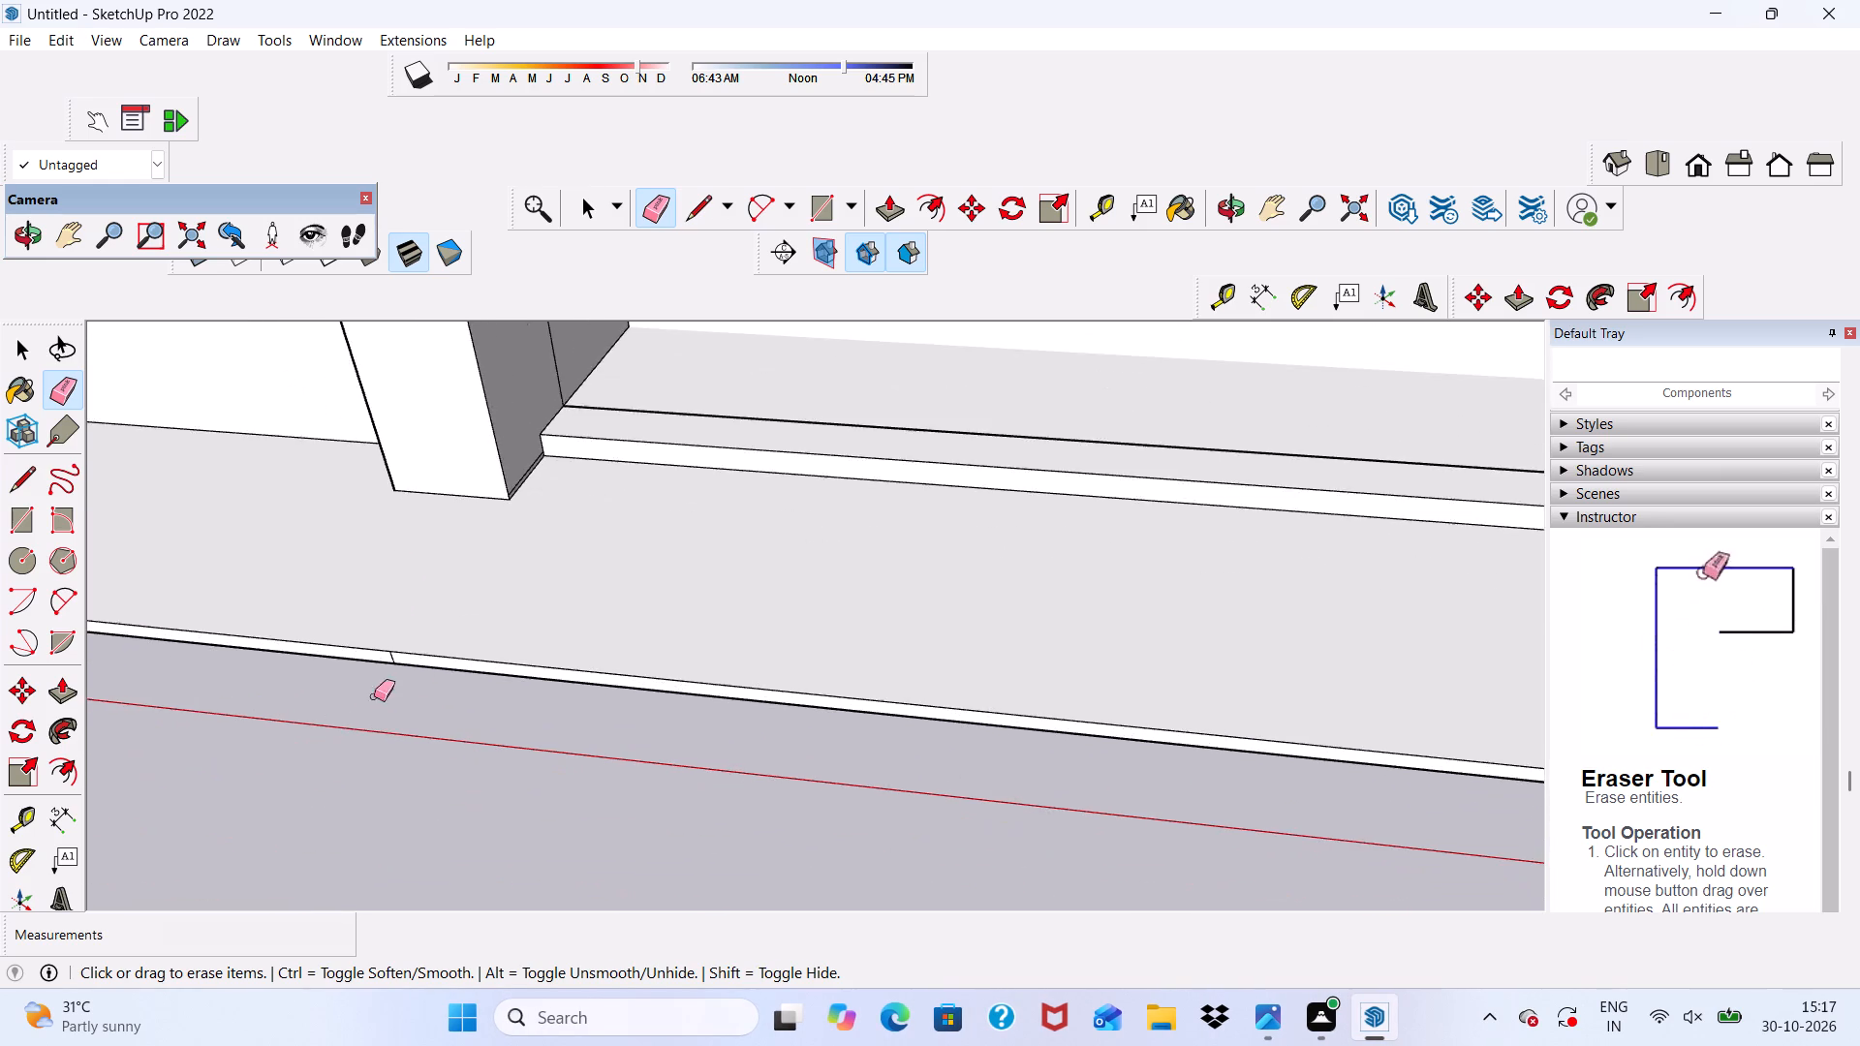
scroll(374, 696, up, 9)
click(375, 628)
scroll(269, 649, down, 6)
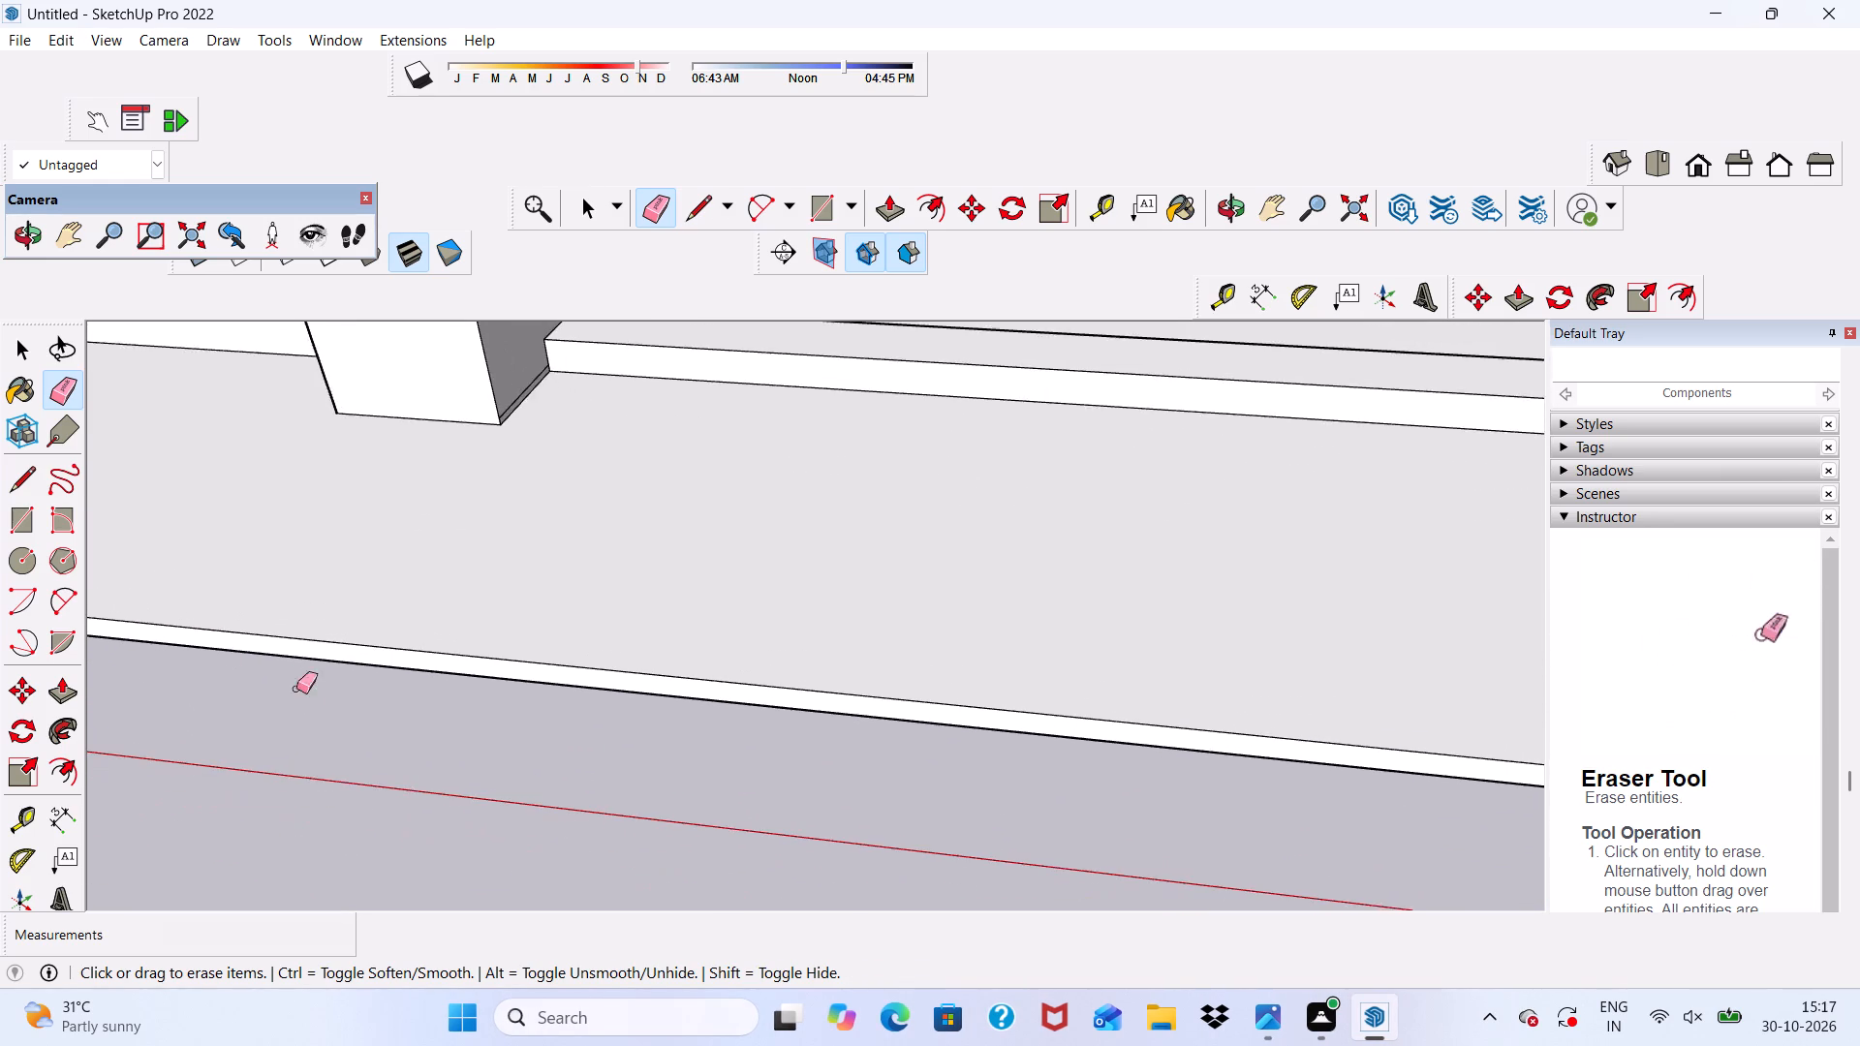
scroll(87, 761, down, 6)
scroll(319, 752, down, 6)
scroll(405, 612, up, 10)
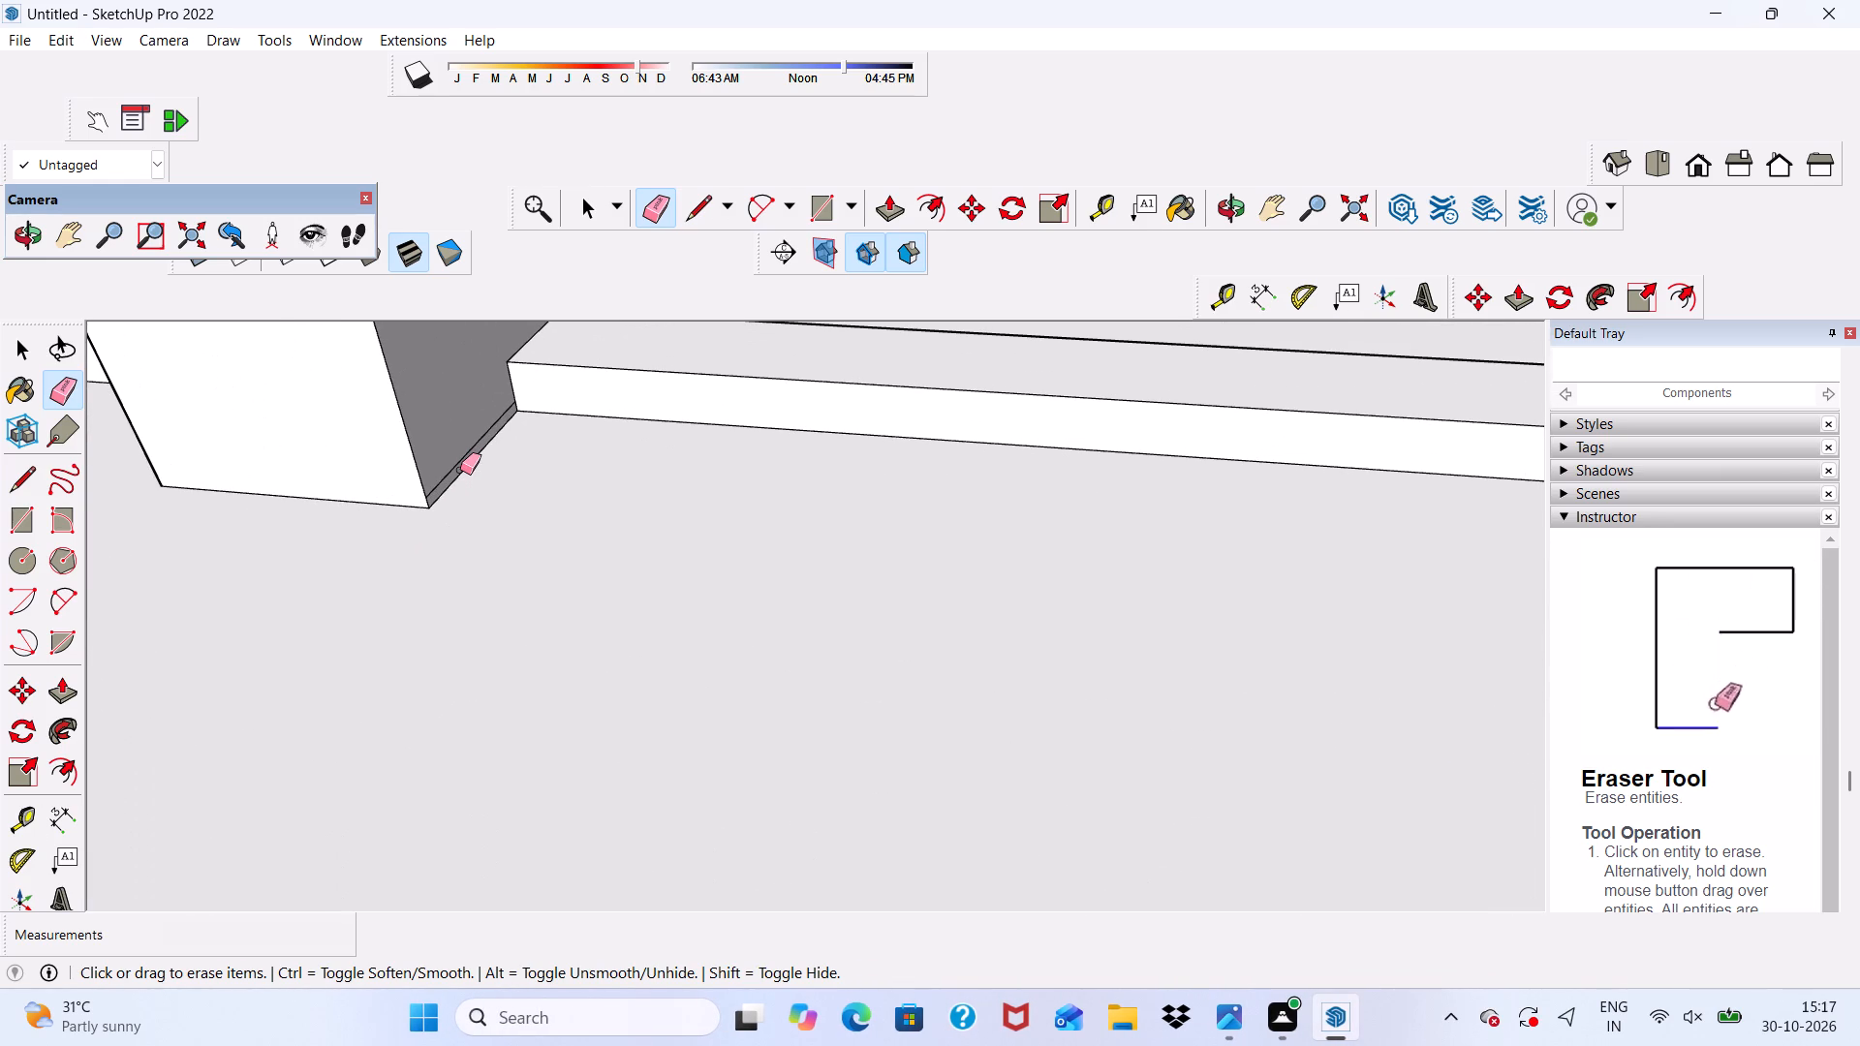
click(460, 462)
Erase the vertical line on the entrance post's inner side and the lengthwise line in front of the bottom step.
scroll(491, 504, down, 3)
scroll(293, 645, down, 5)
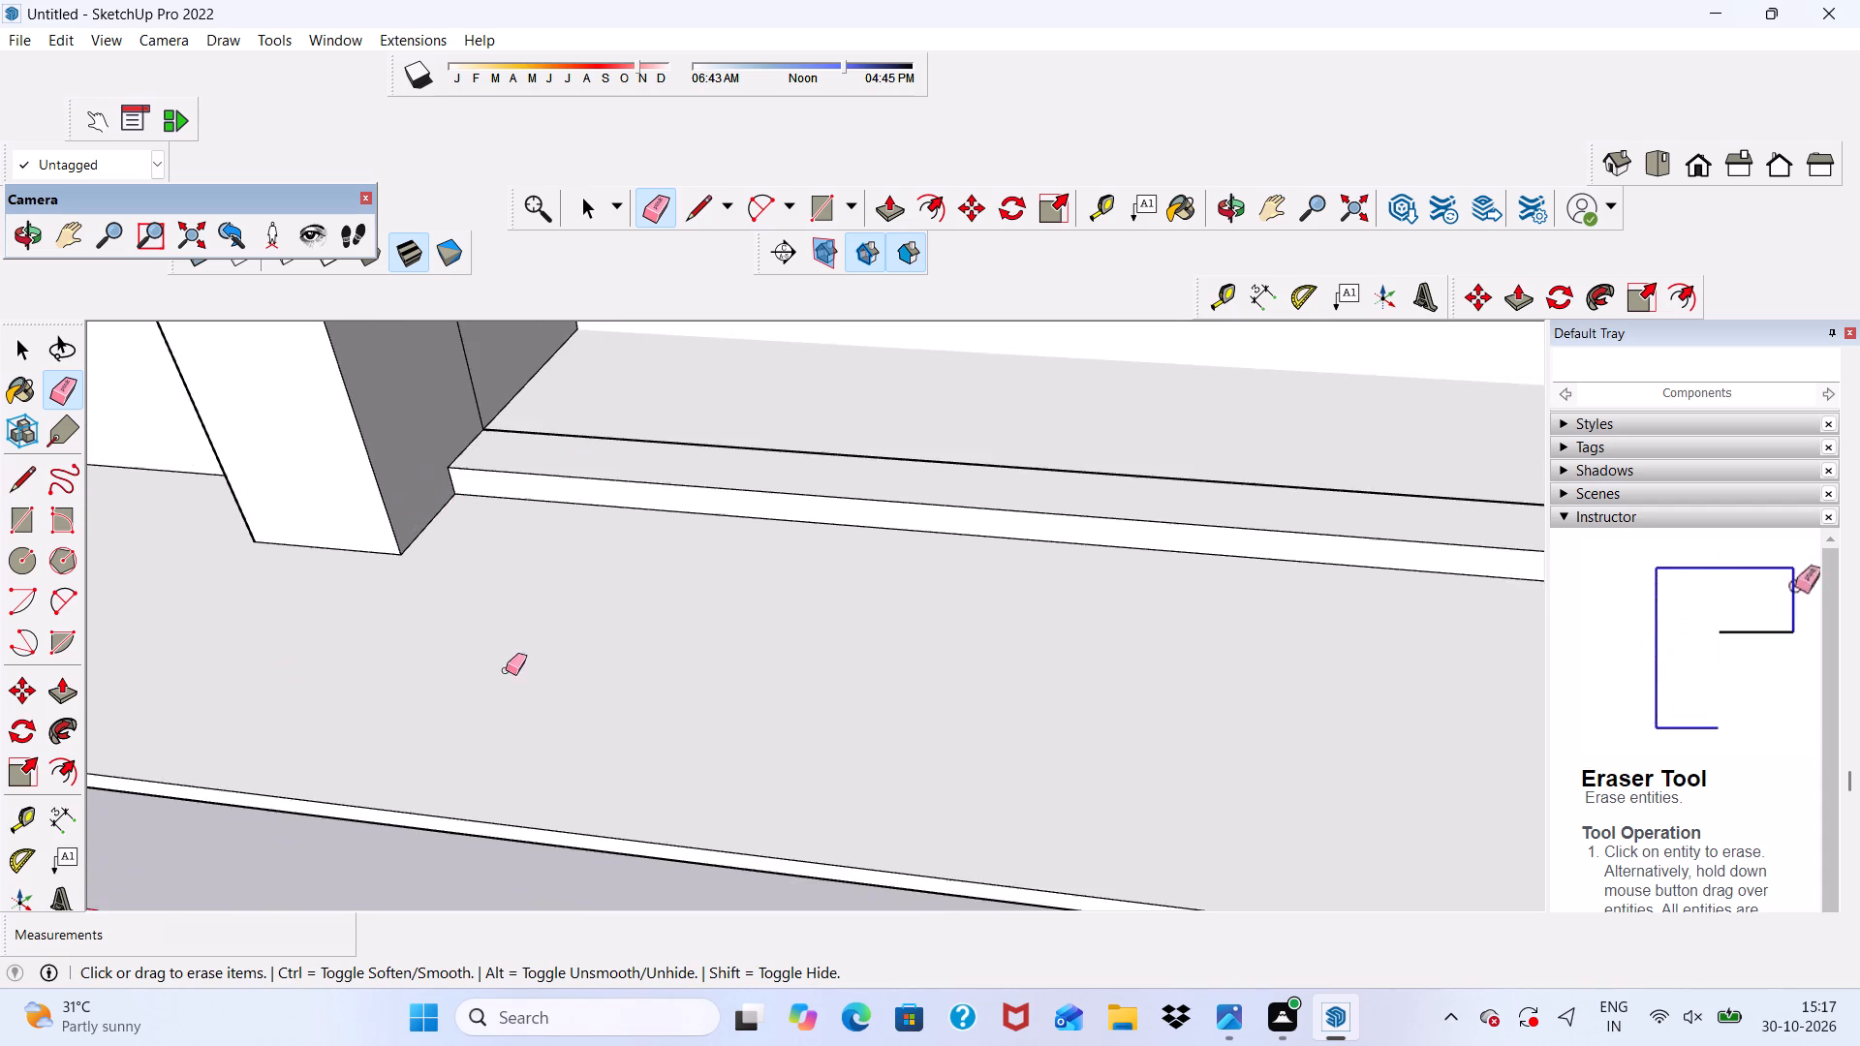
scroll(506, 670, down, 5)
drag(460, 392, 451, 414)
scroll(531, 499, up, 3)
drag(533, 503, 534, 512)
scroll(538, 490, down, 5)
scroll(573, 384, down, 6)
scroll(525, 460, down, 4)
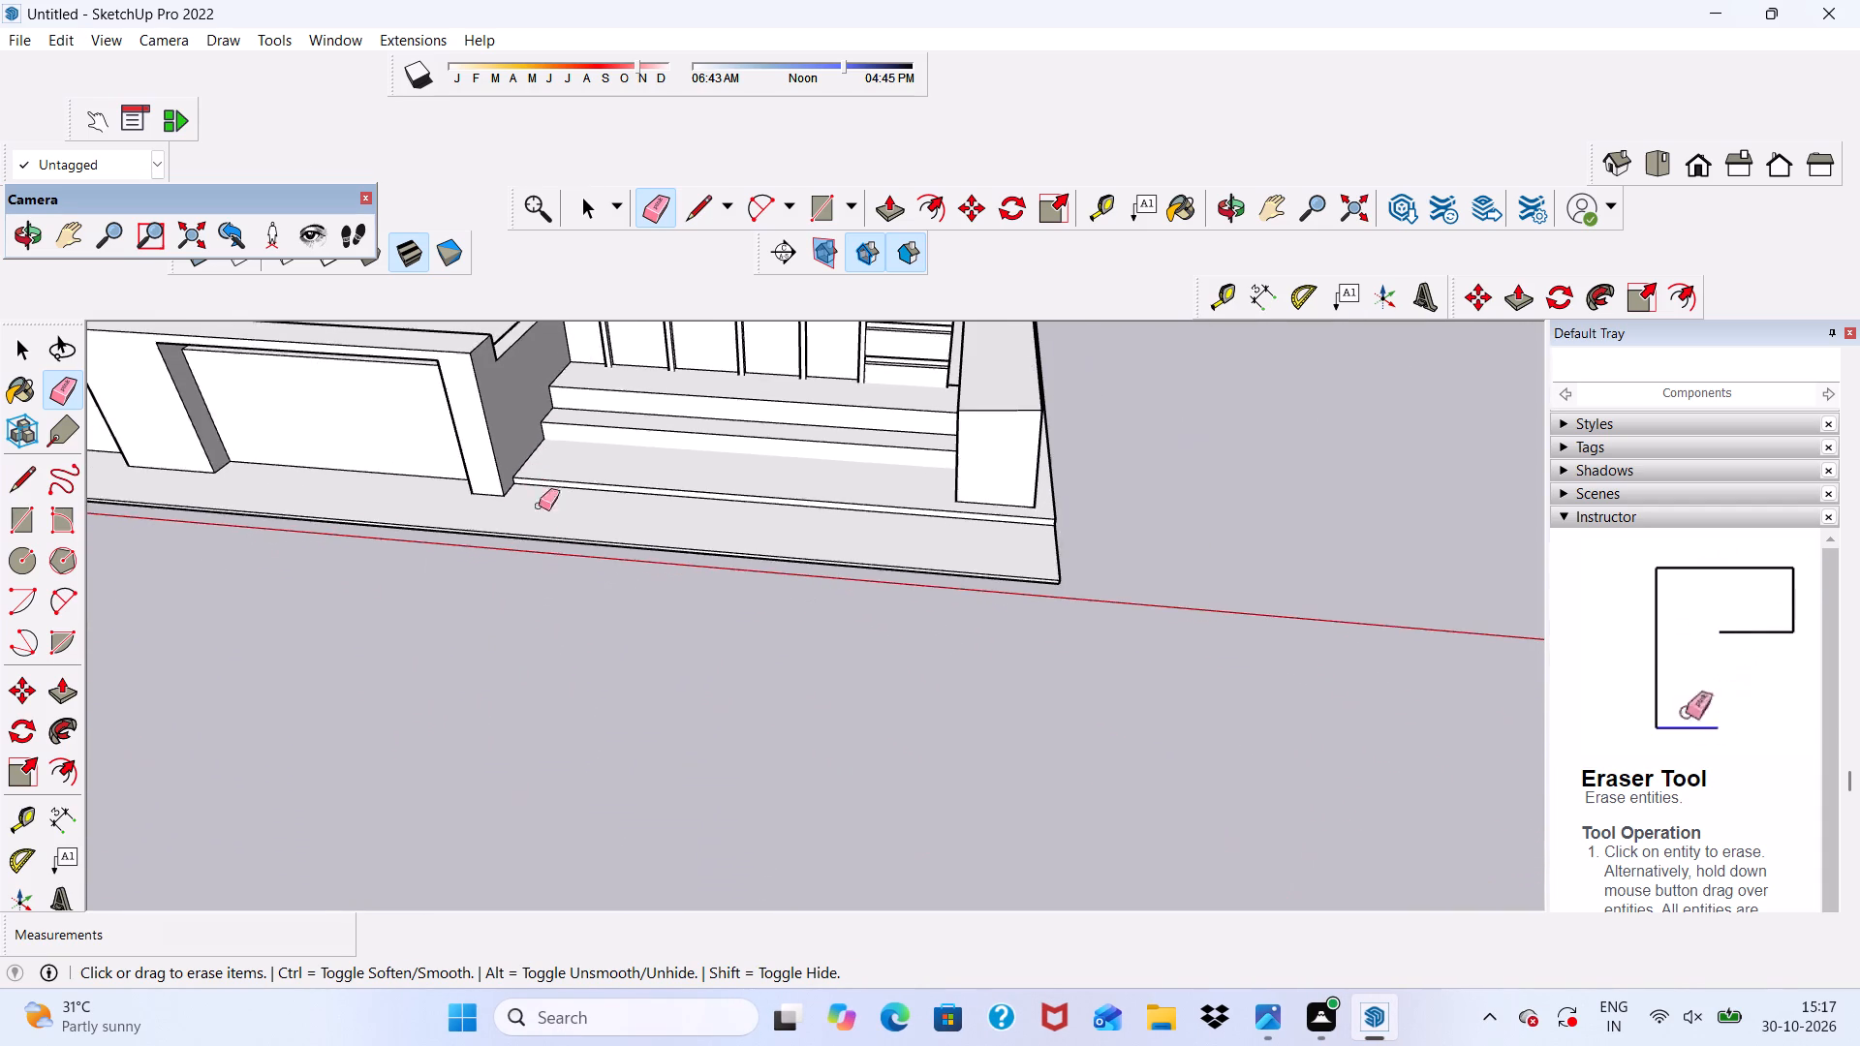
Erase the leftover short edge and the thin lengthwise line at the front slab's outer side corner.
middle_drag(665, 558, 482, 609)
middle_drag(1078, 505, 1225, 482)
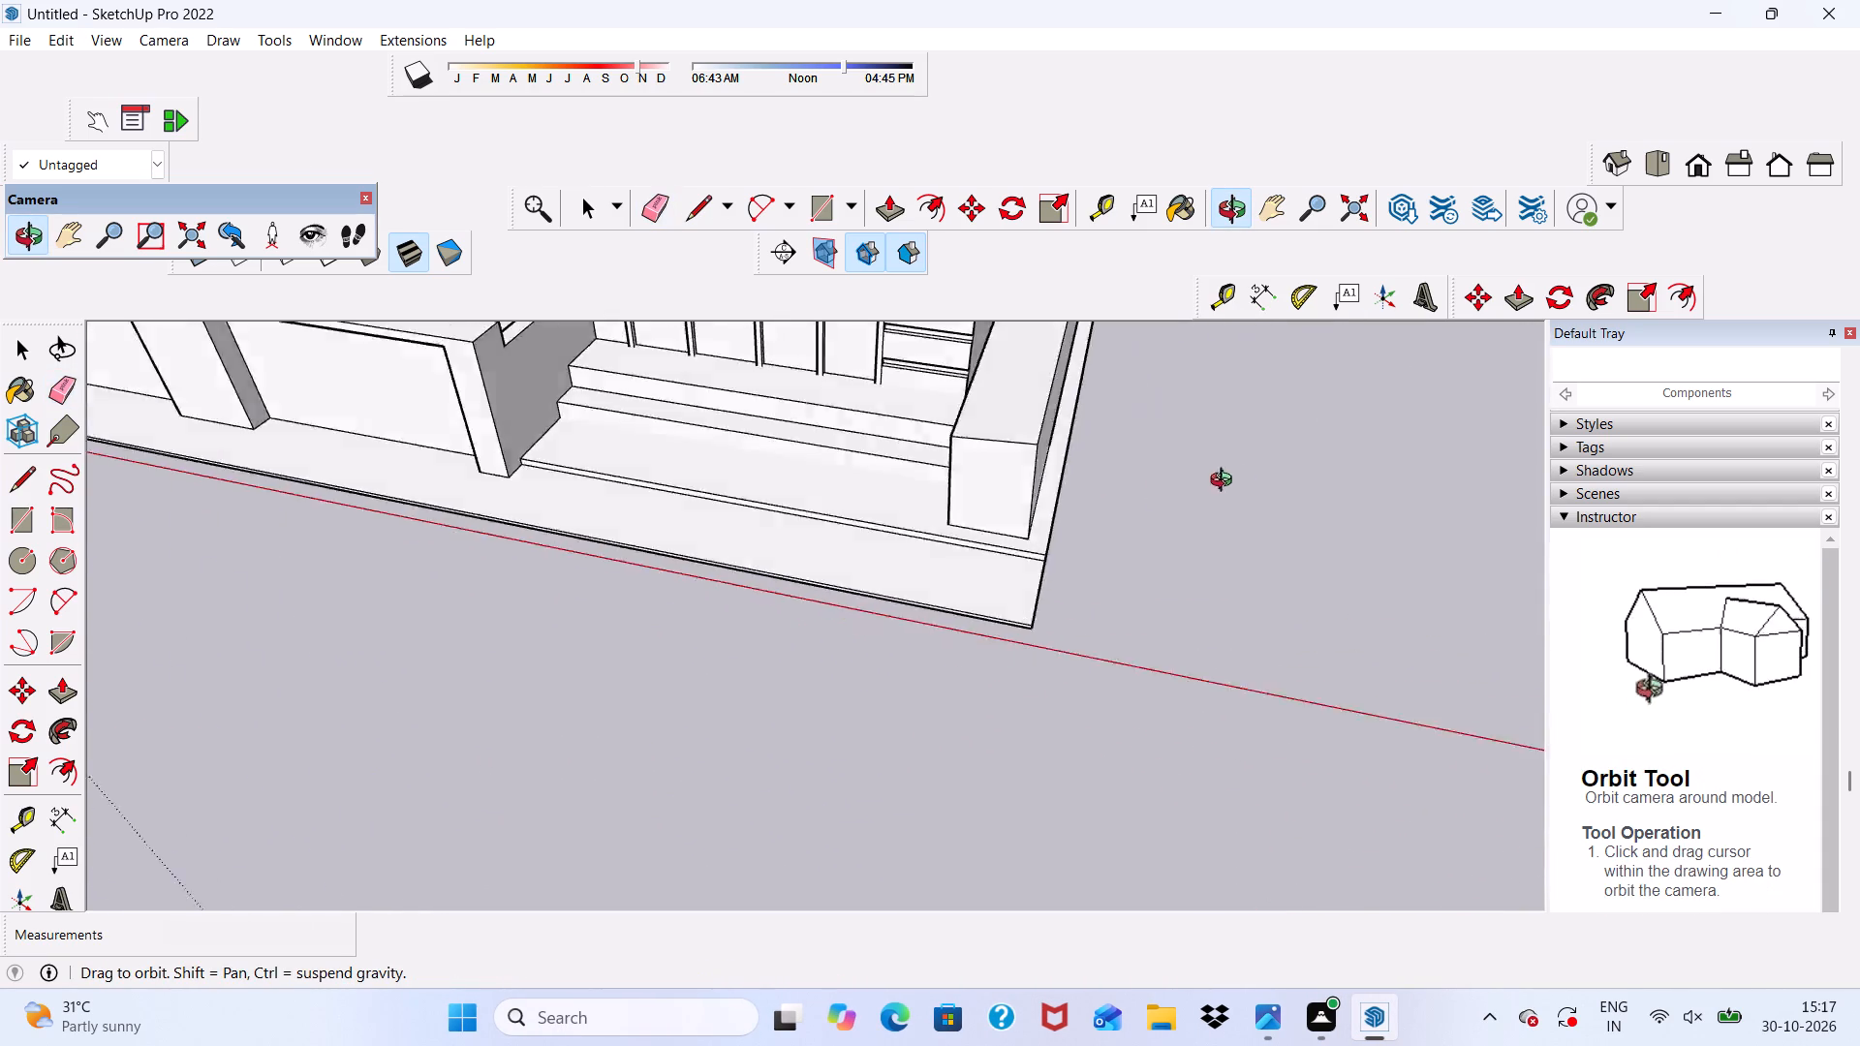
middle_drag(1225, 482, 1470, 465)
scroll(928, 487, up, 9)
middle_drag(900, 593, 897, 579)
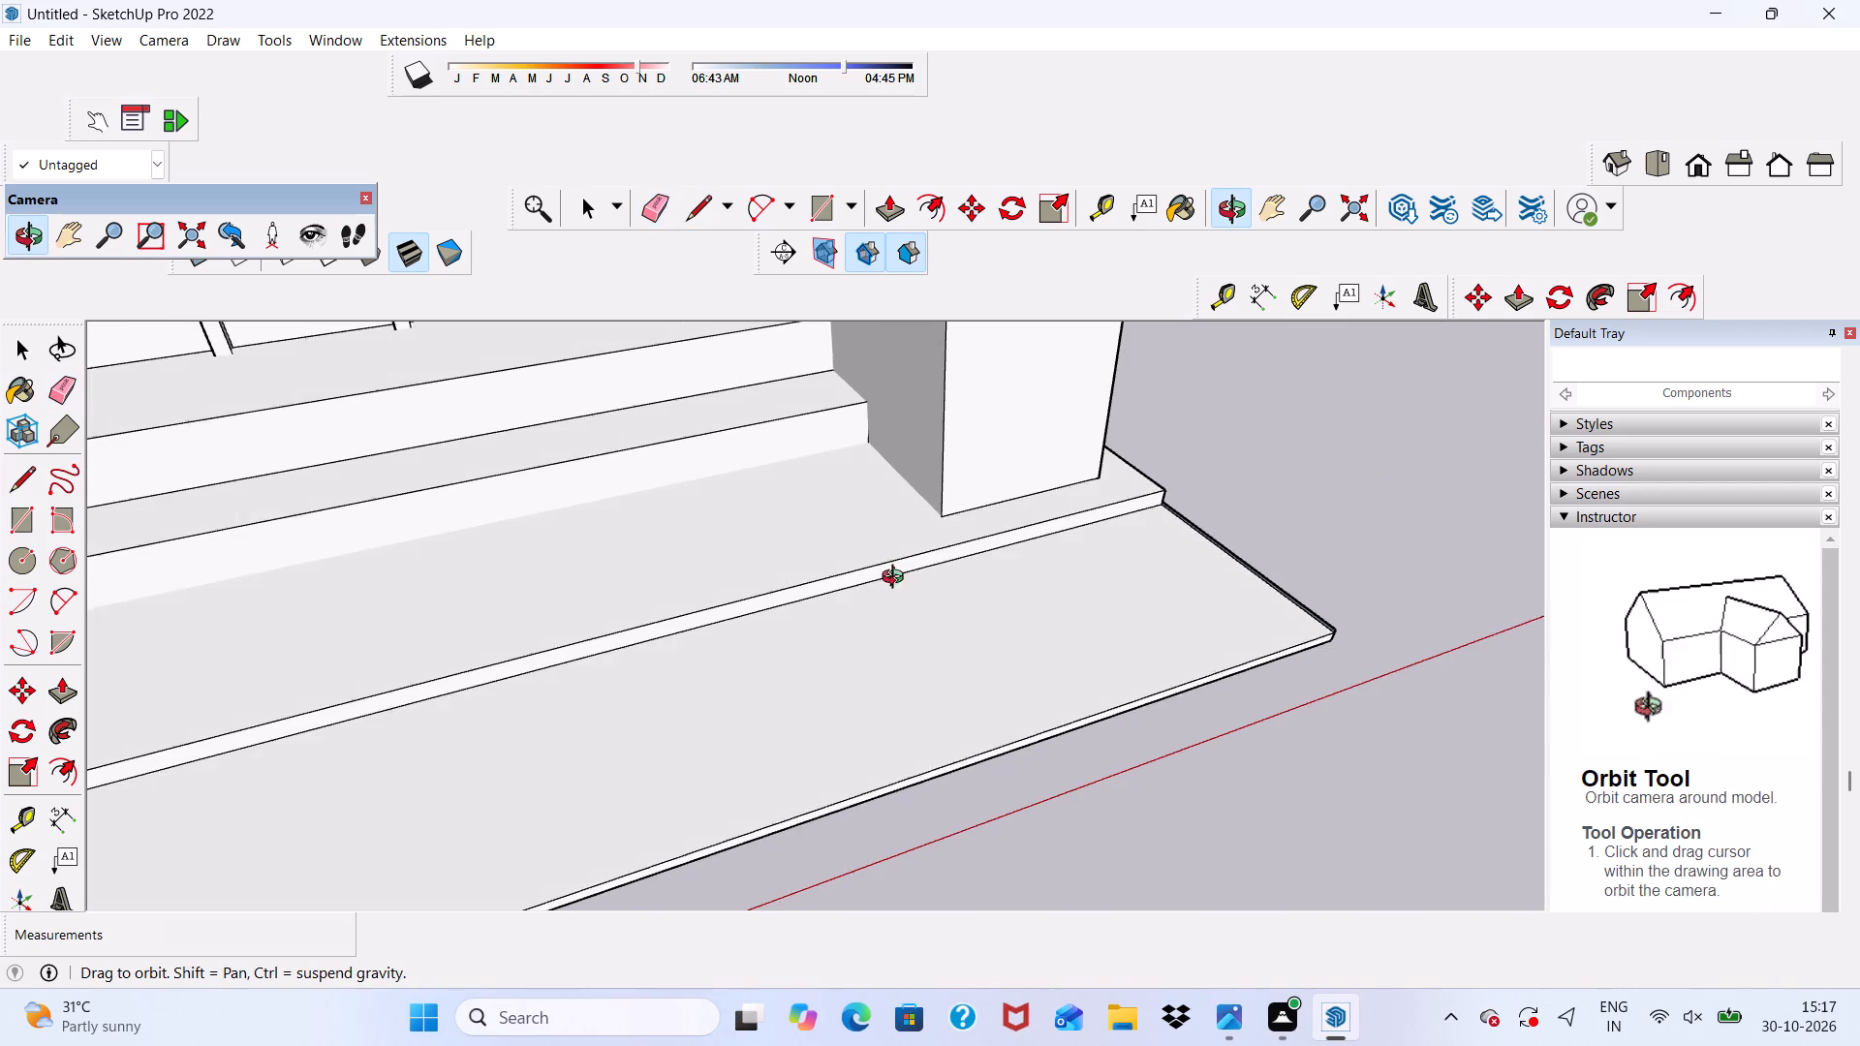
middle_drag(897, 579, 731, 516)
scroll(1233, 634, up, 4)
scroll(1235, 638, down, 1)
scroll(1281, 716, up, 8)
scroll(1283, 695, down, 1)
scroll(1283, 693, up, 4)
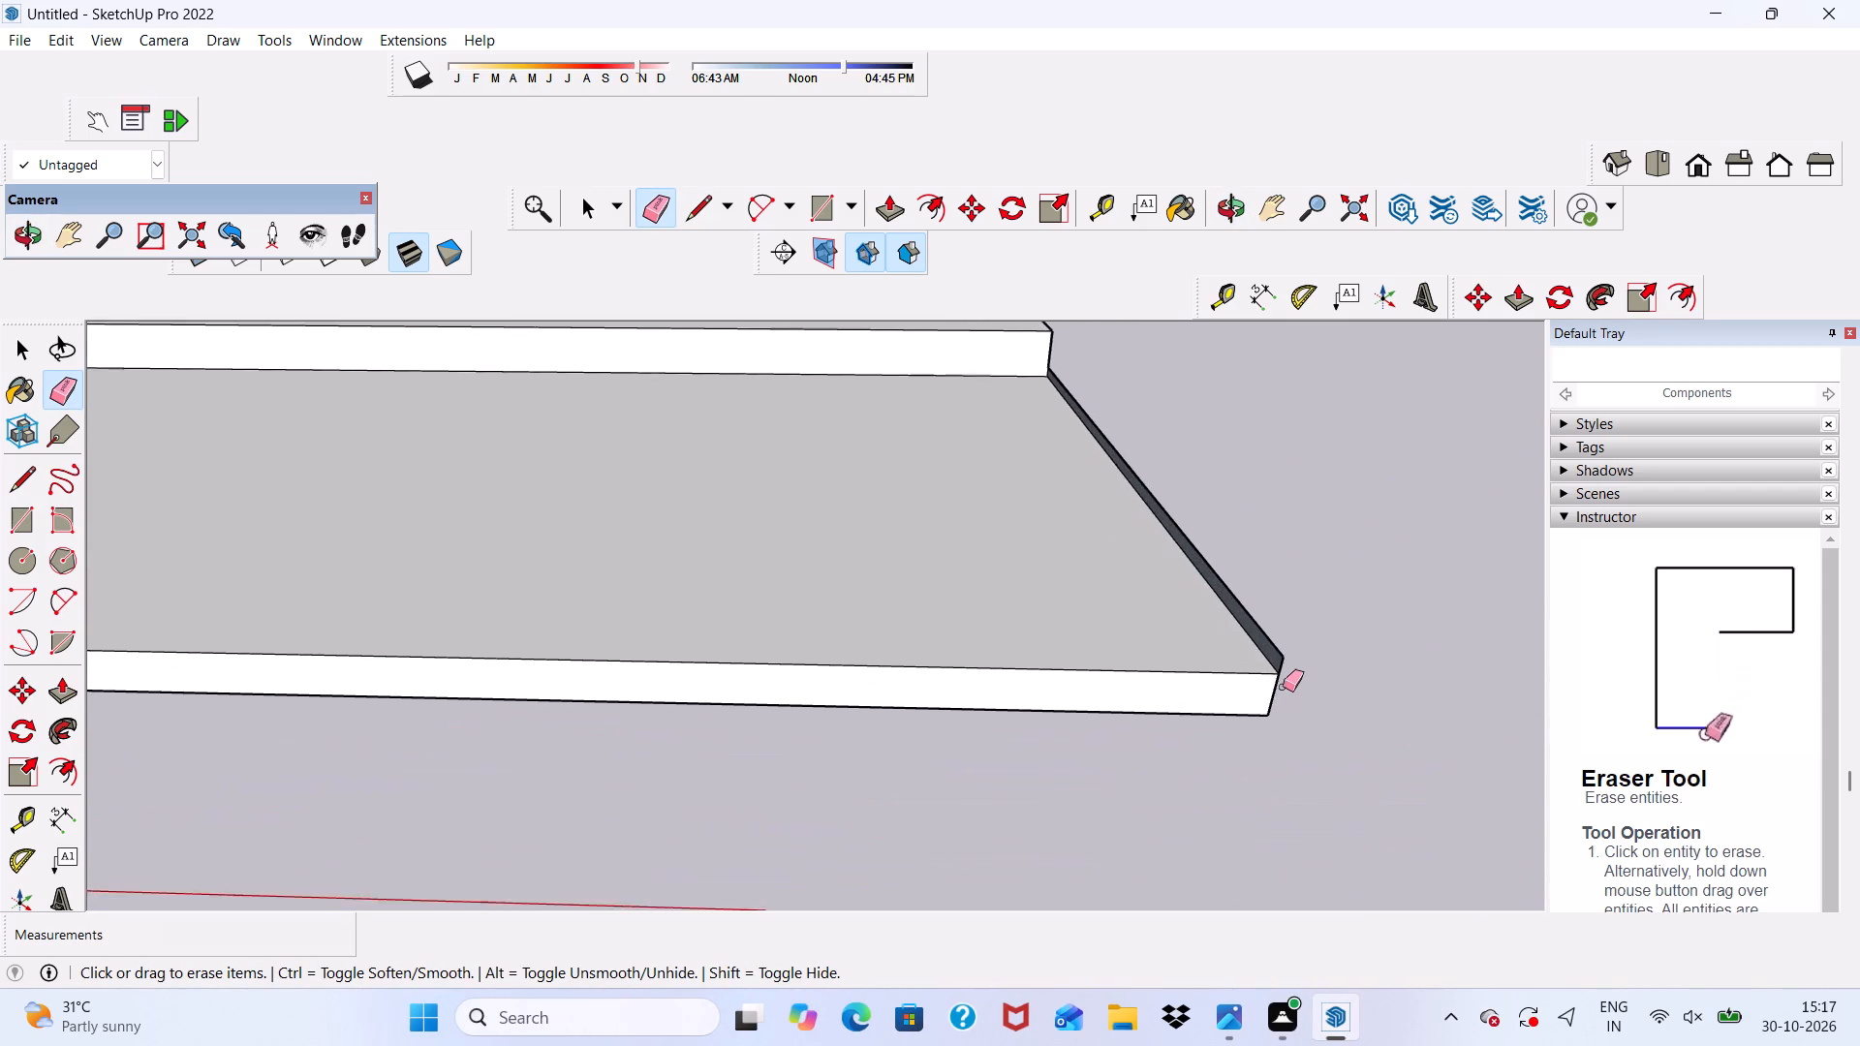
scroll(1283, 687, up, 5)
click(1281, 656)
click(1281, 641)
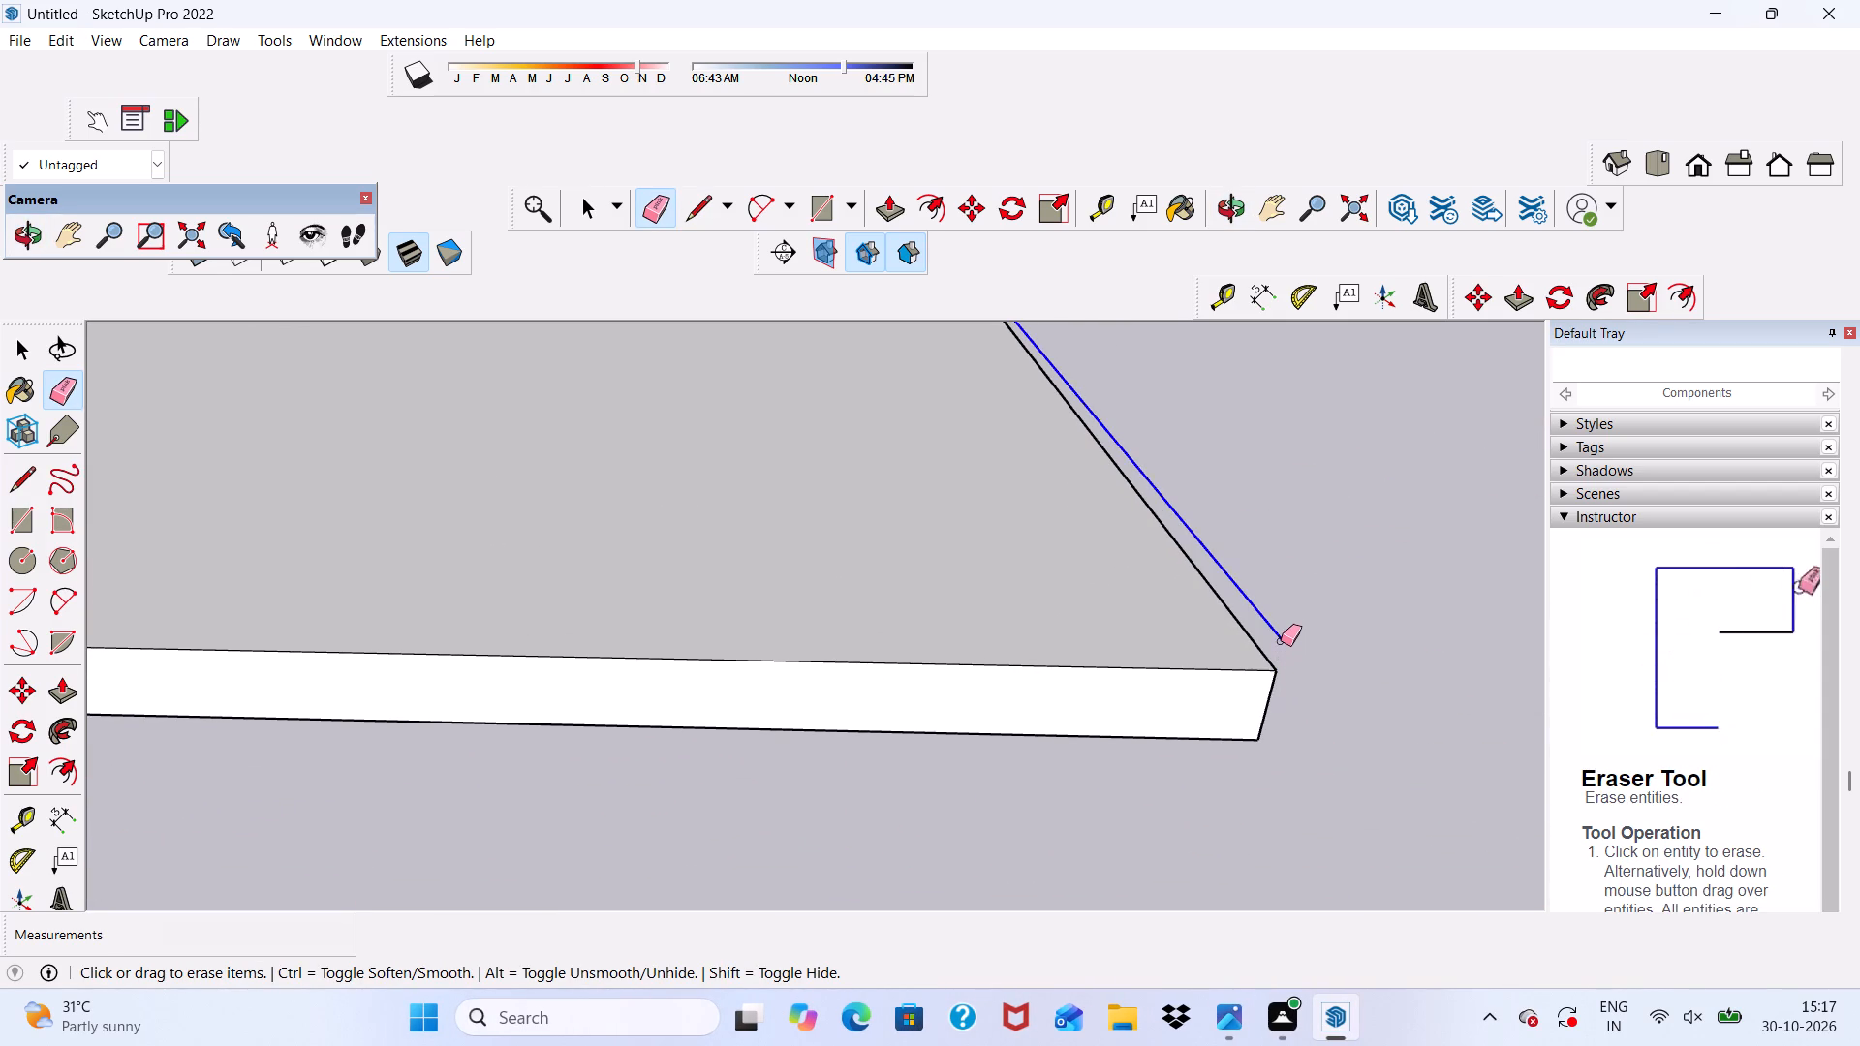
scroll(1281, 637, down, 4)
middle_drag(1281, 637, 751, 541)
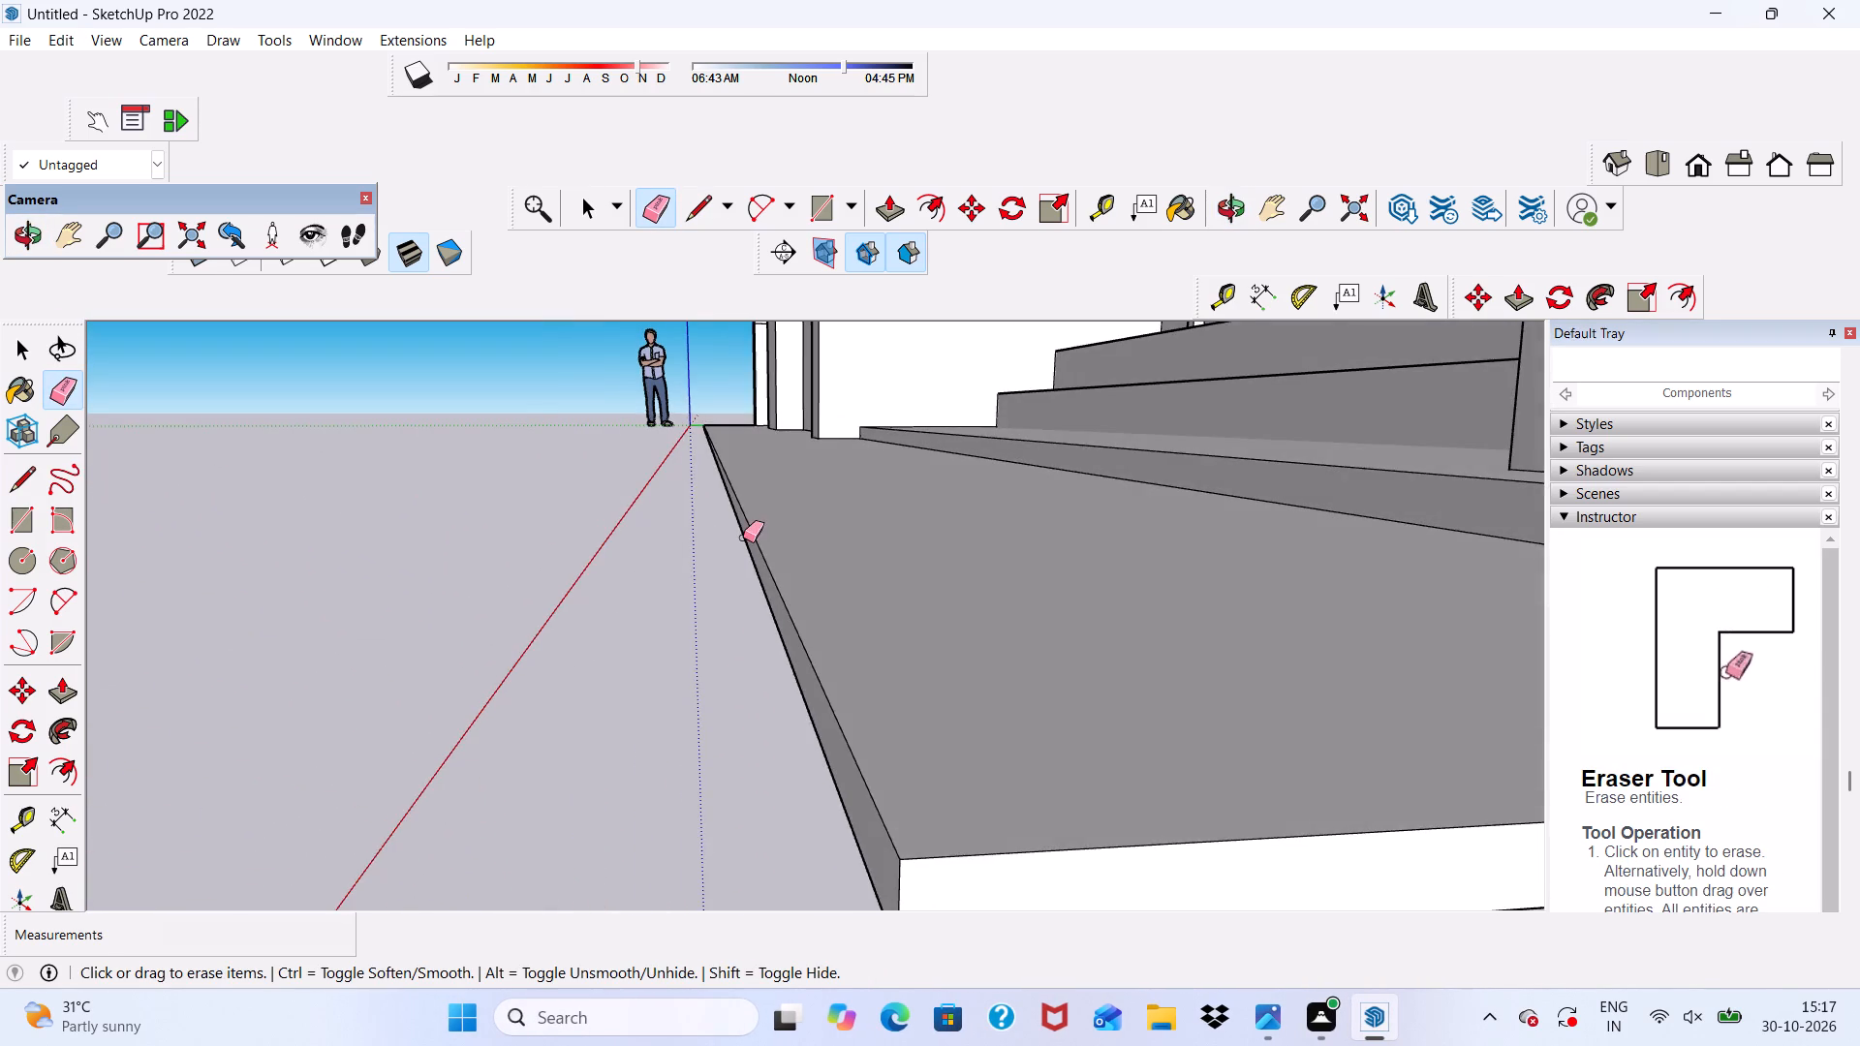
scroll(743, 538, down, 6)
scroll(749, 664, down, 1)
middle_drag(760, 679, 1139, 766)
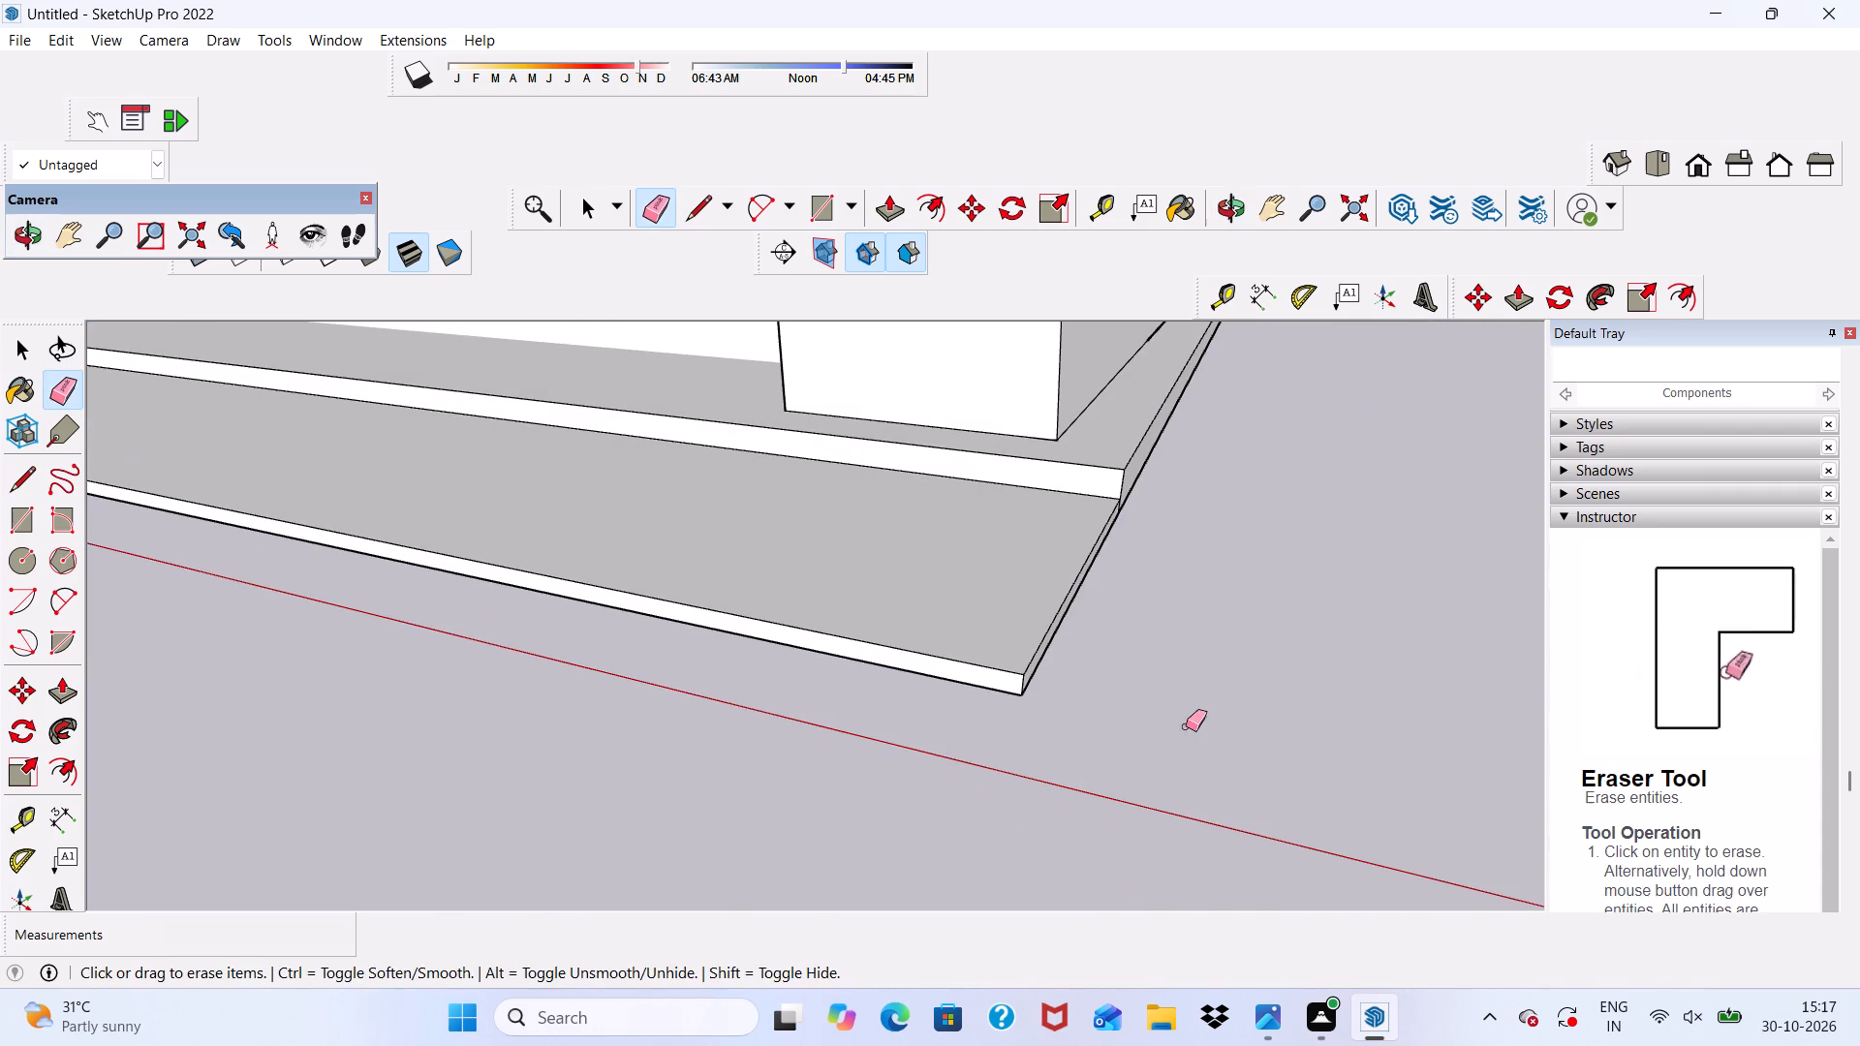
Push/Pull the narrow step face in front of the entrance outward about 3' 6 13/16" to the slab's front edge.
key(space)
scroll(737, 530, down, 10)
scroll(633, 552, down, 4)
scroll(580, 517, up, 7)
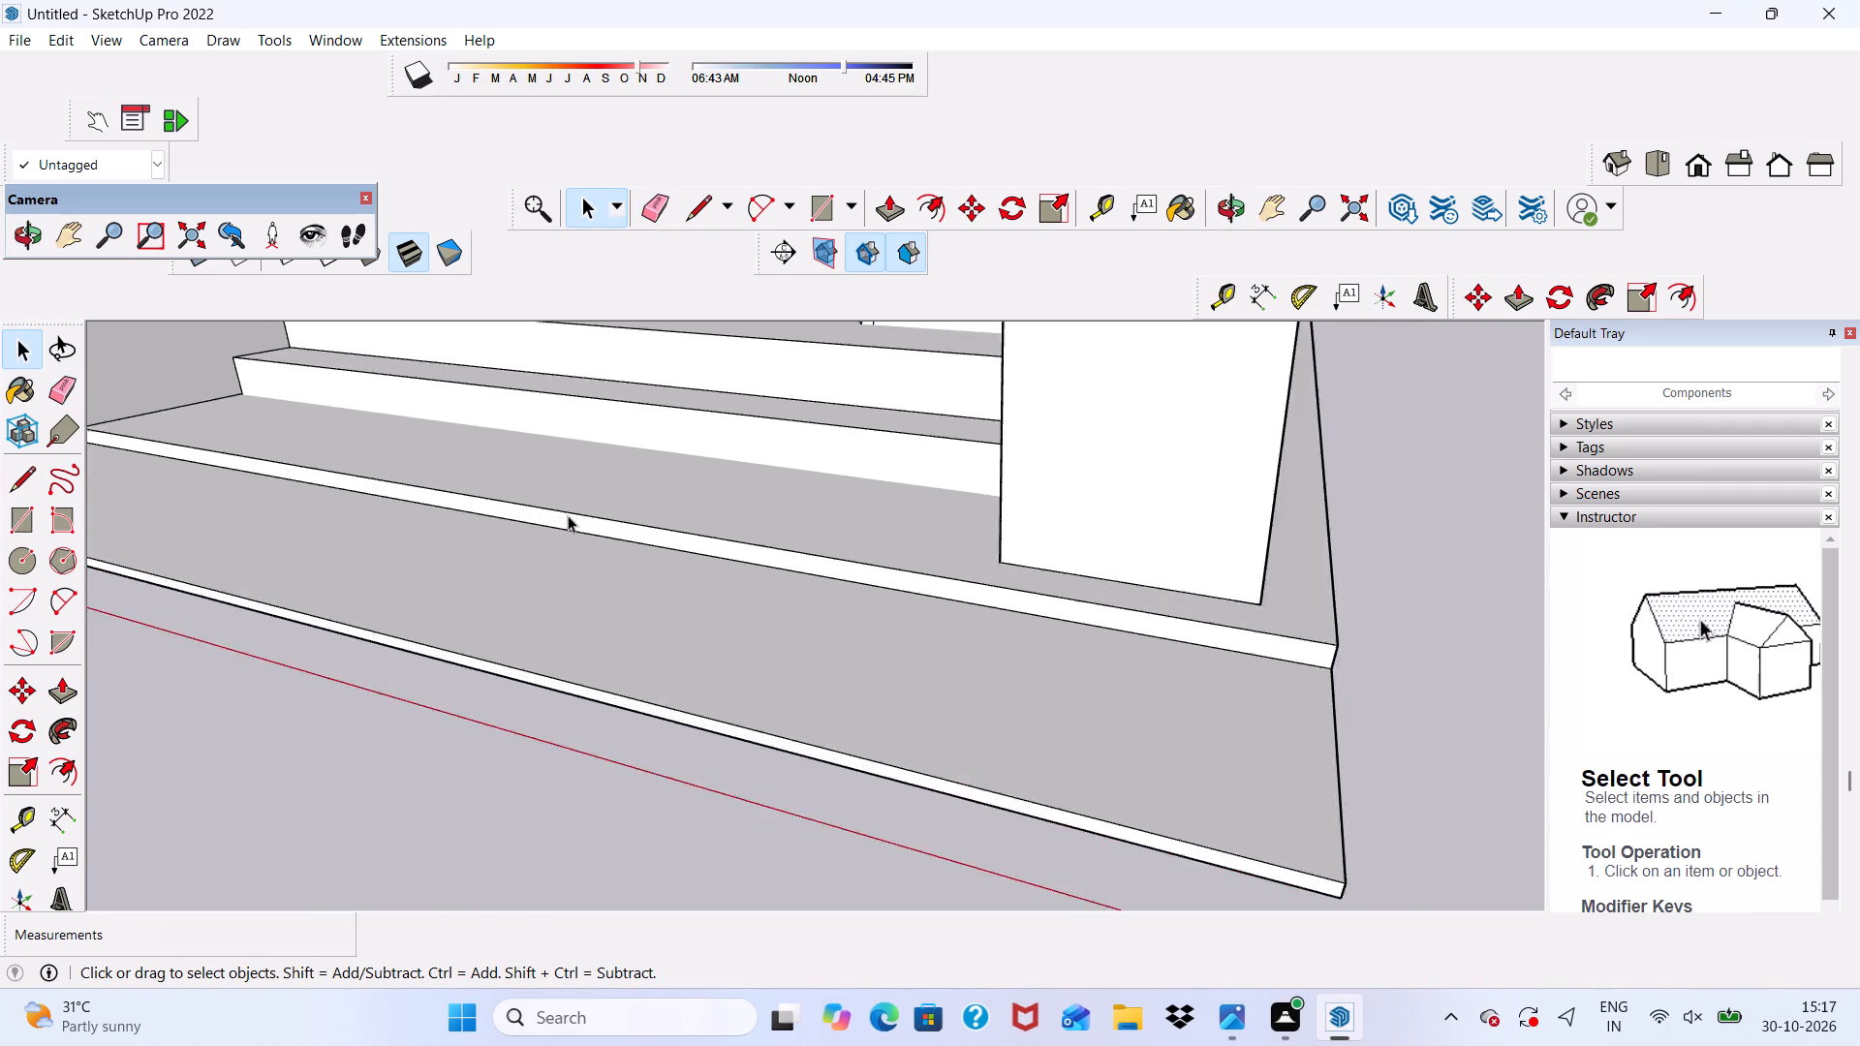
scroll(568, 515, up, 2)
scroll(568, 515, down, 2)
scroll(568, 515, up, 4)
click(567, 519)
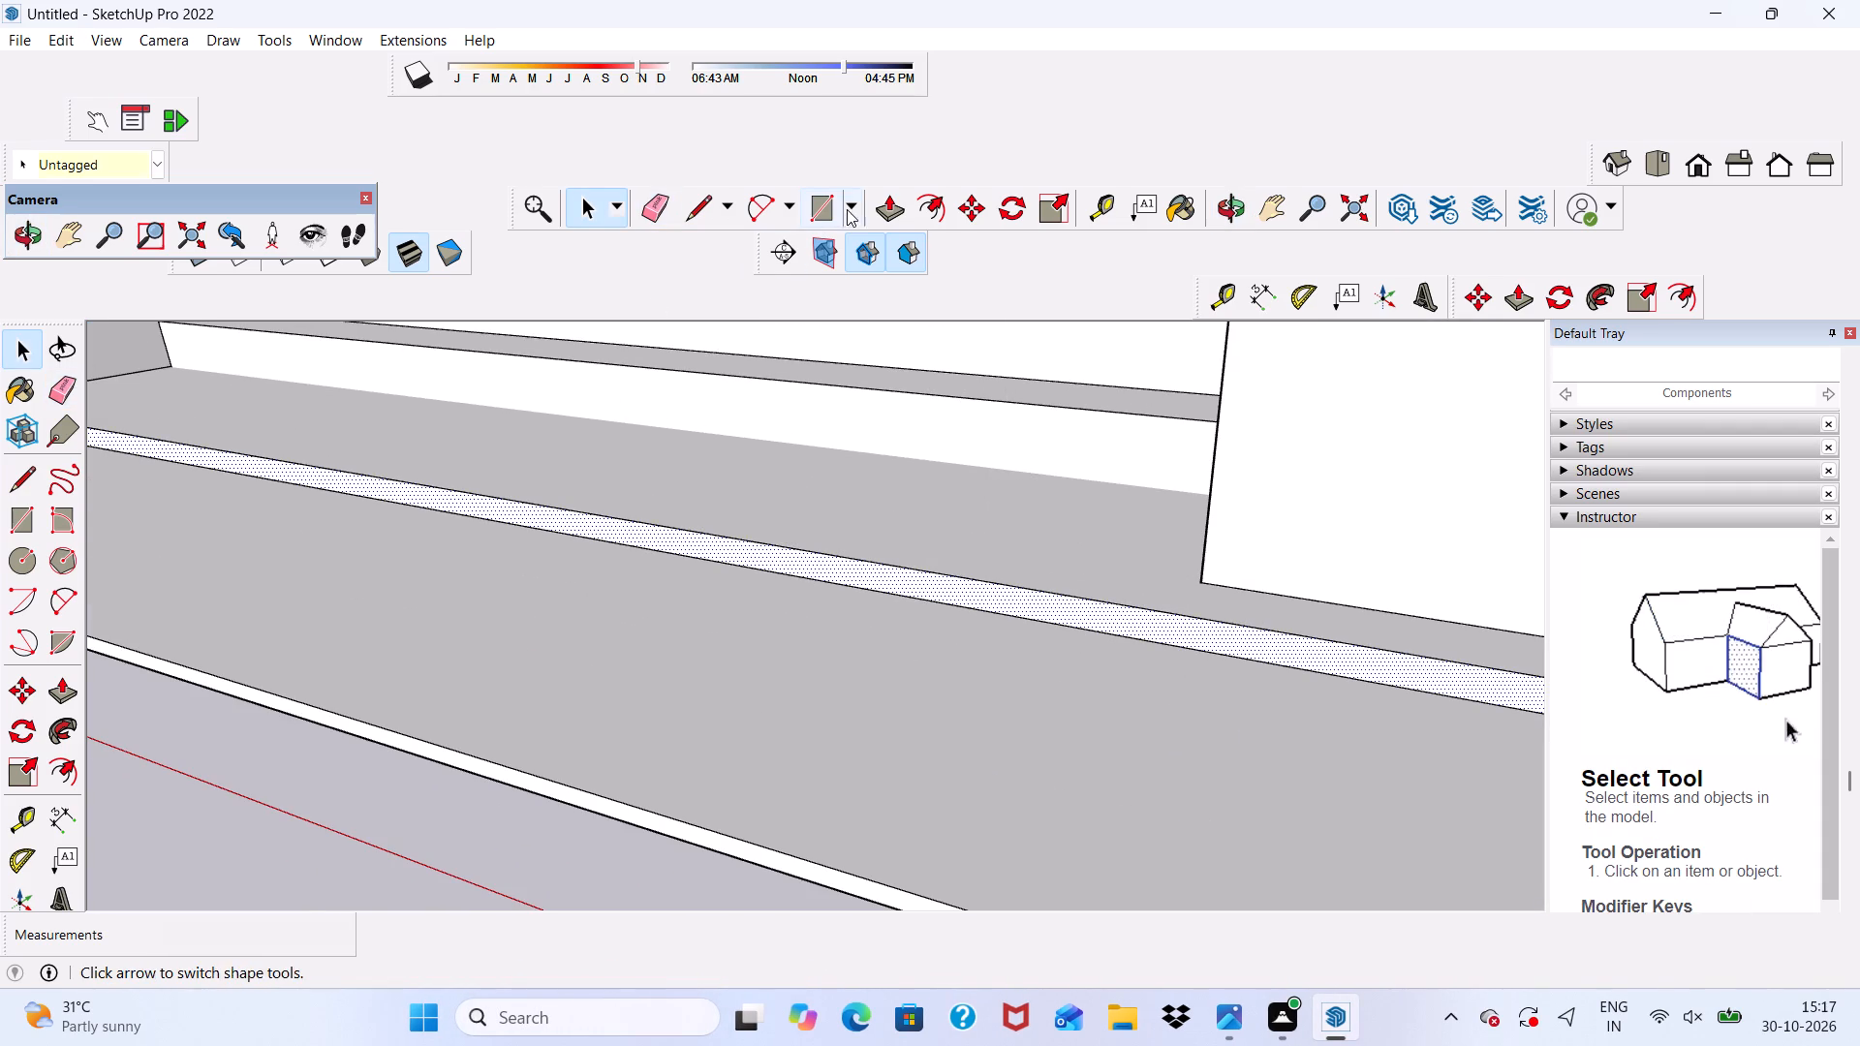
click(881, 209)
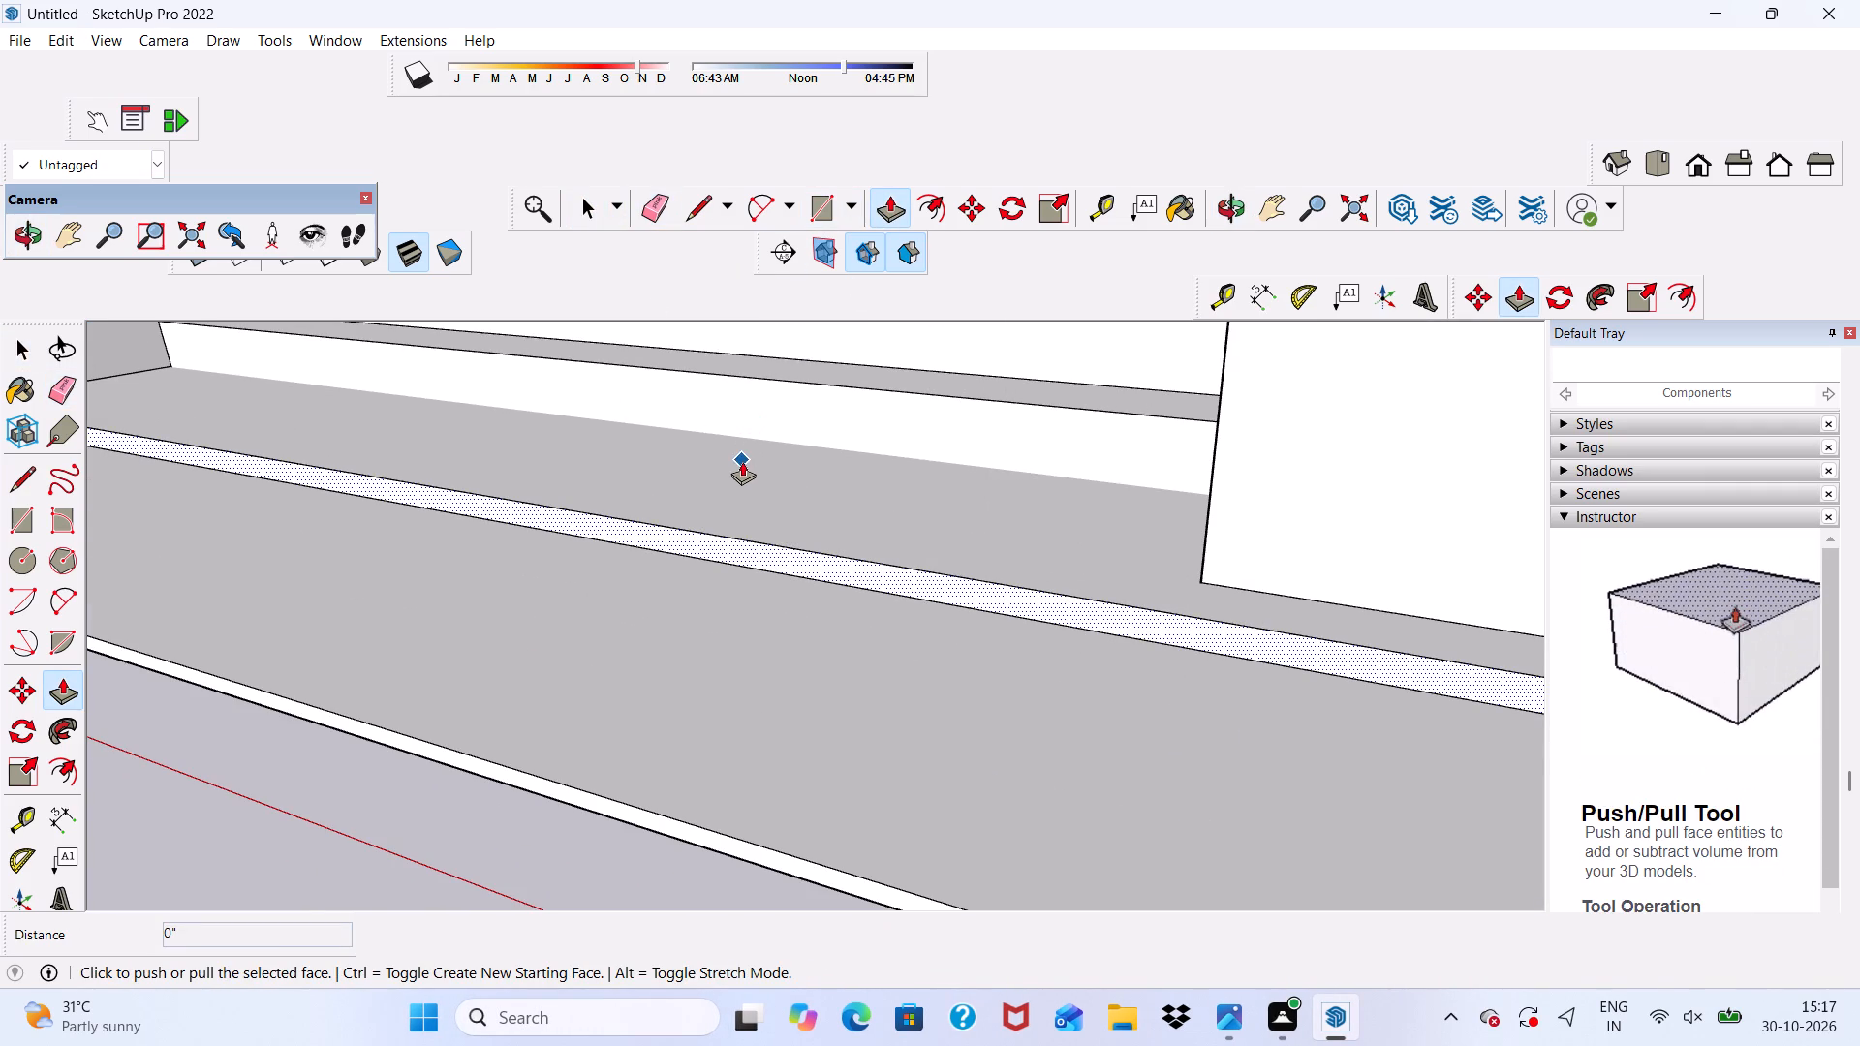
scroll(742, 461, up, 2)
click(701, 569)
scroll(685, 602, down, 5)
scroll(636, 684, down, 3)
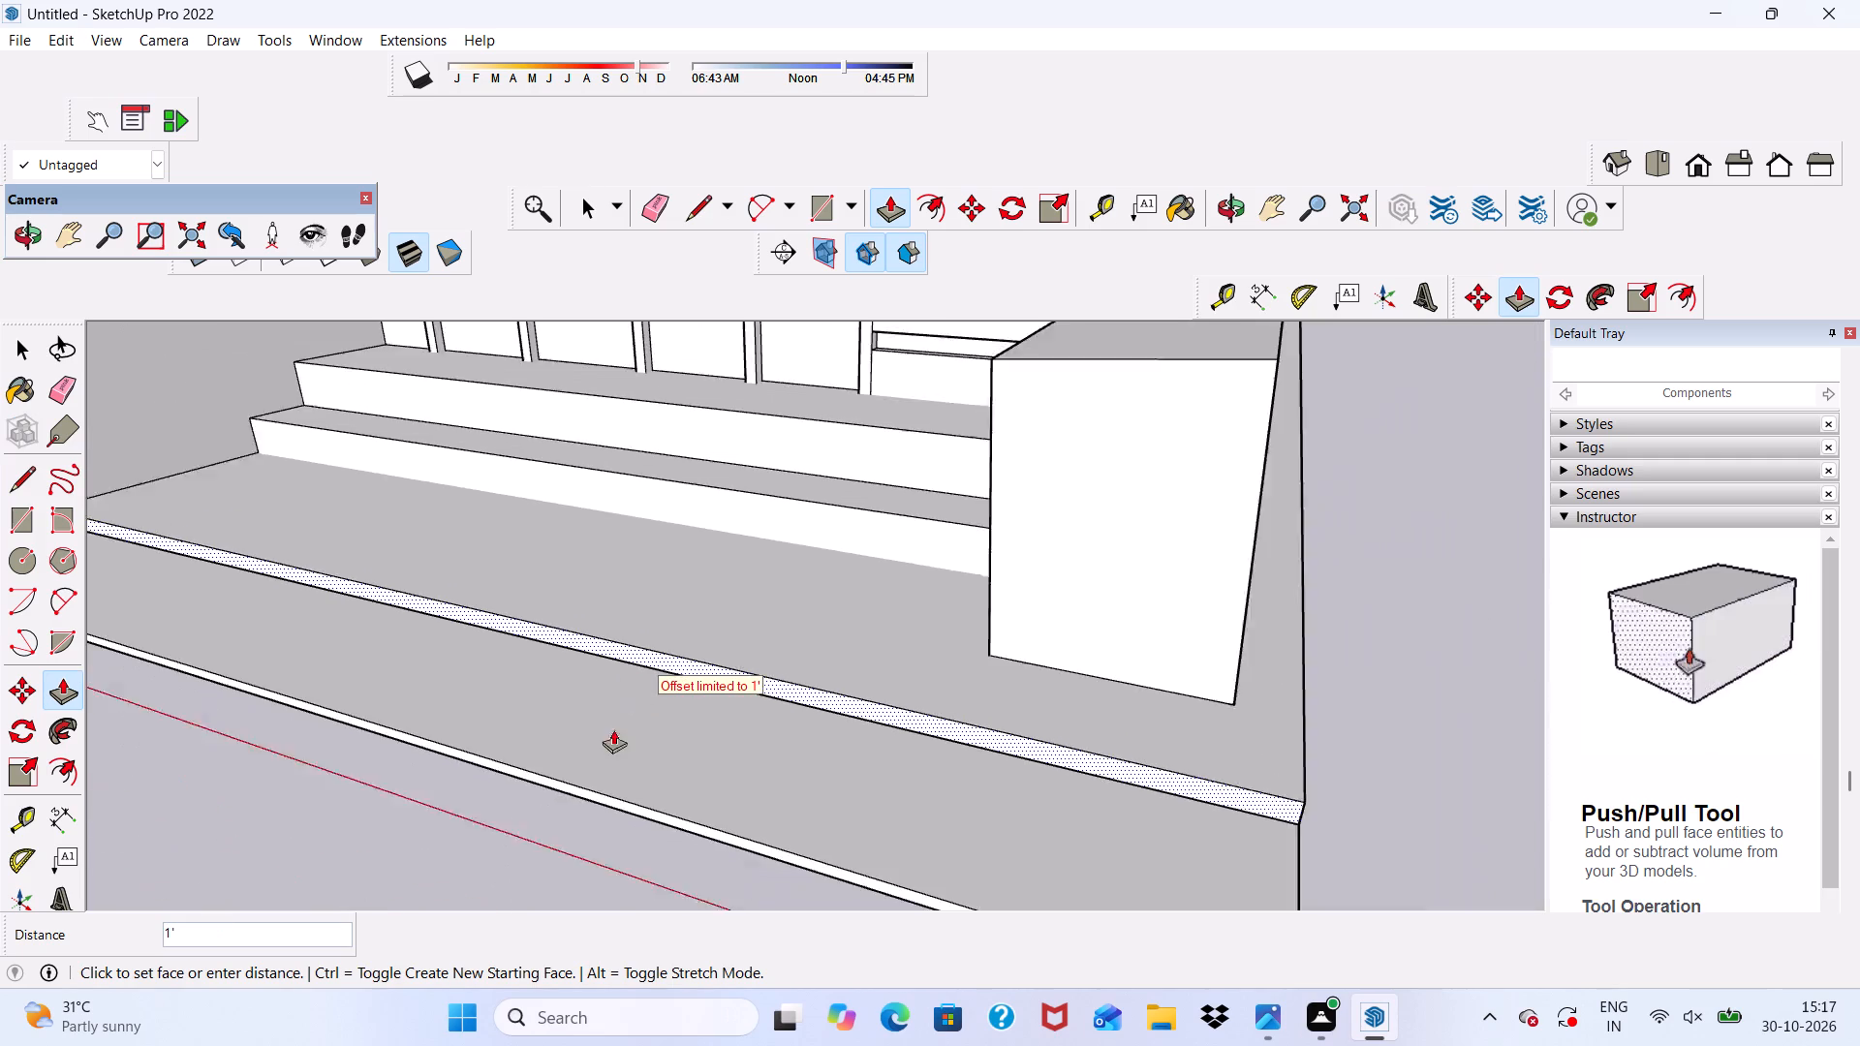
scroll(613, 729, down, 2)
scroll(540, 817, up, 1)
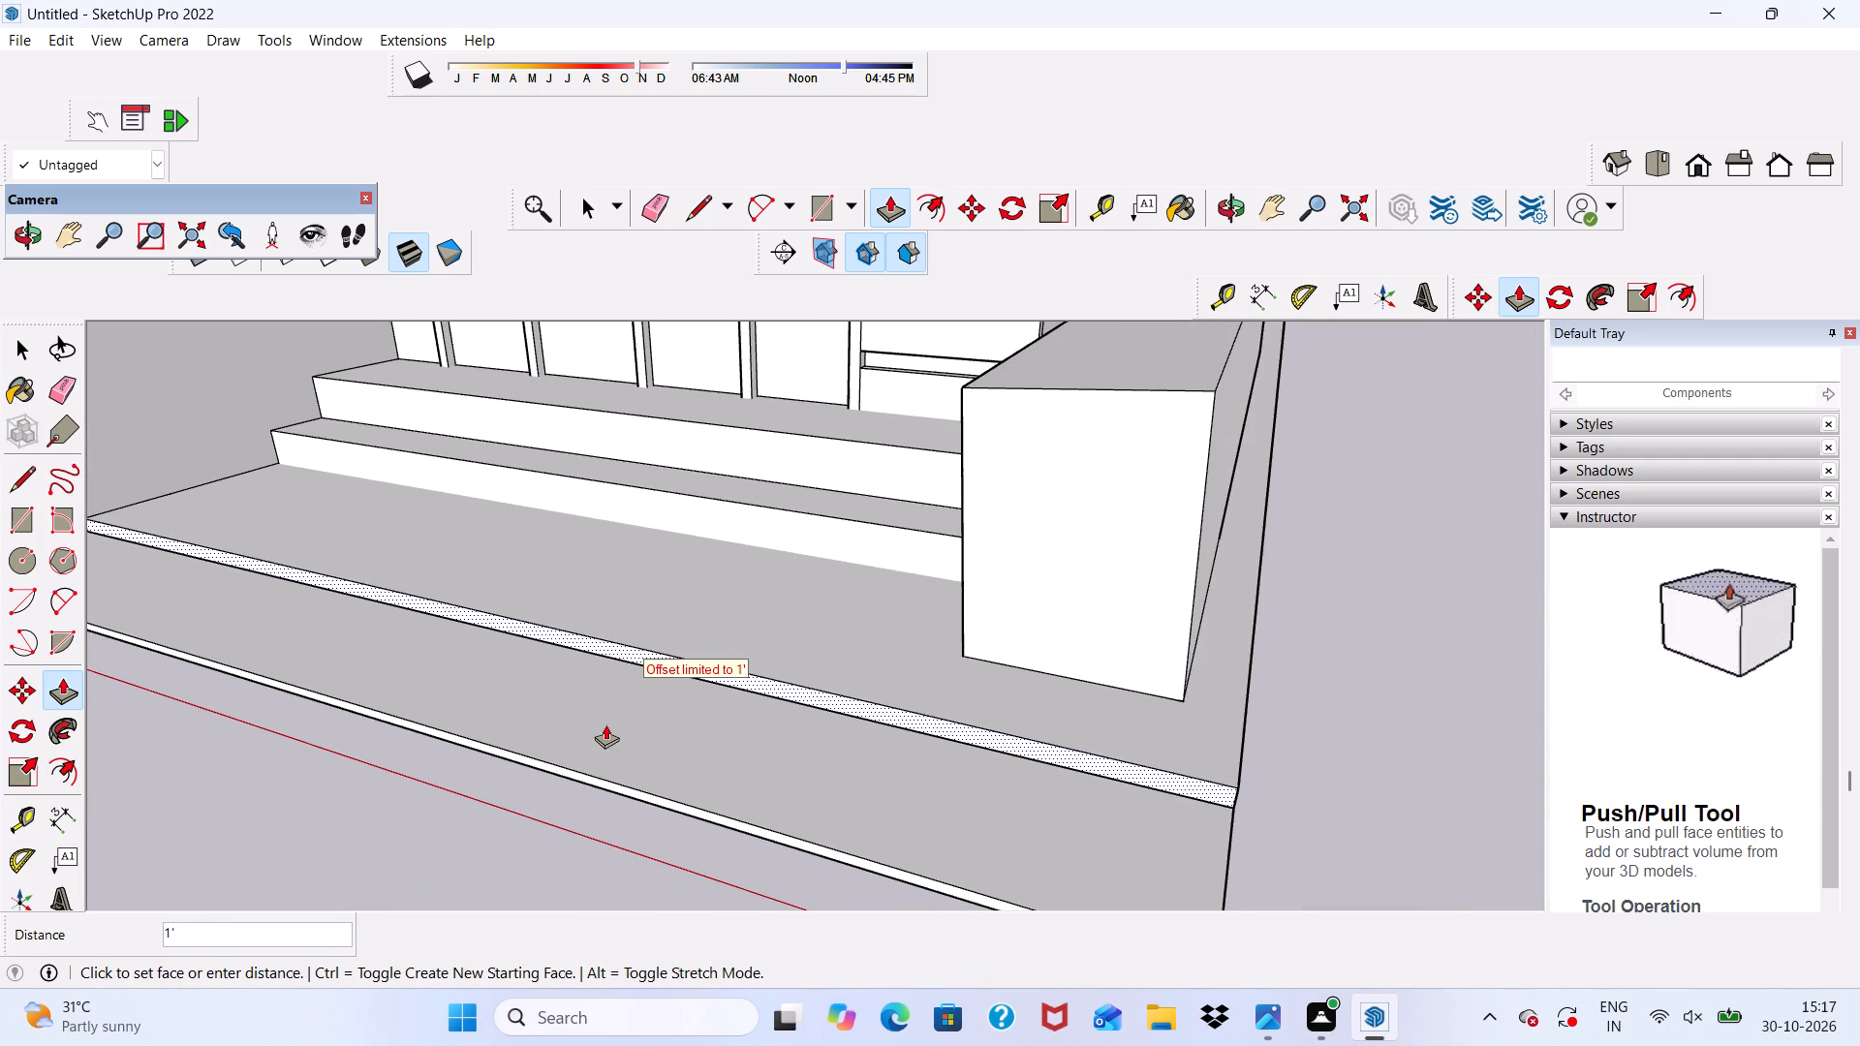
click(790, 853)
Erase the seam across the slab top before the entrance steps and the lengthwise line on its front face.
click(649, 196)
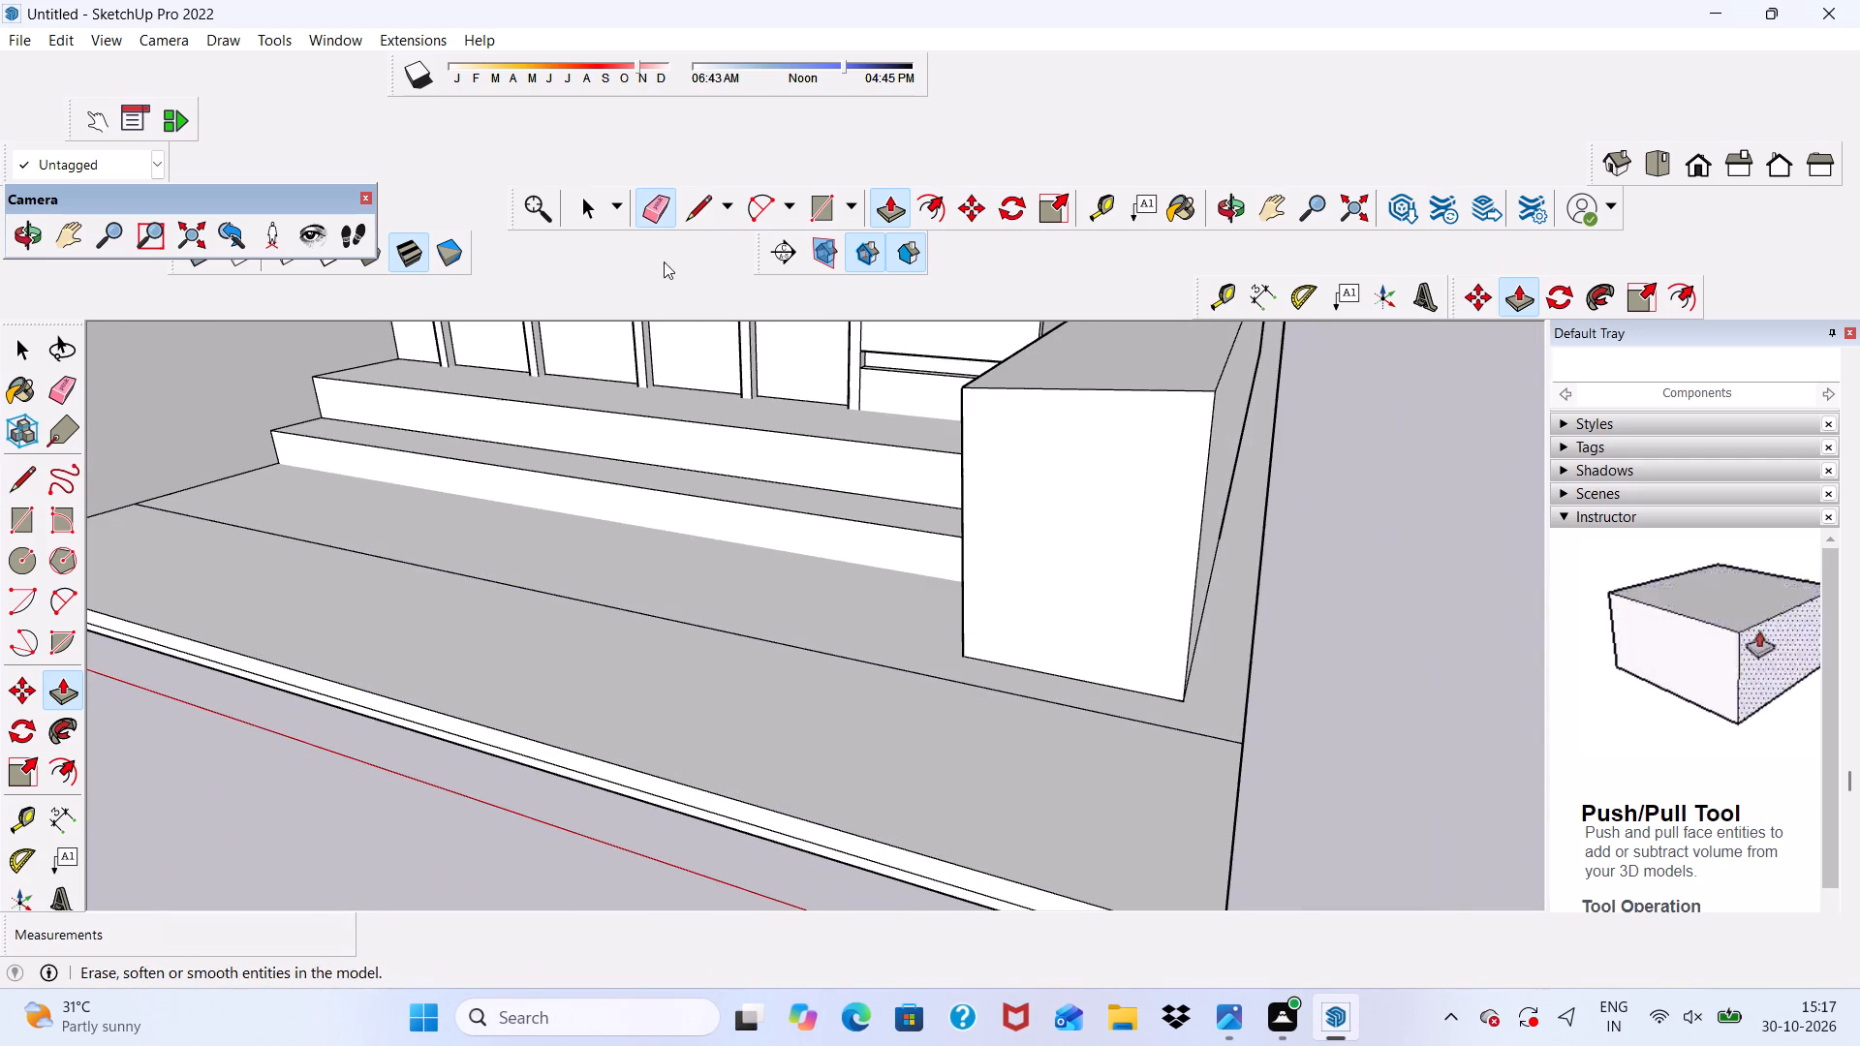
drag(655, 596, 656, 640)
scroll(464, 599, down, 4)
middle_drag(513, 630, 604, 571)
scroll(630, 638, up, 7)
drag(627, 661, 628, 675)
scroll(558, 626, down, 5)
Erase the short vertical lines on the slab's side face near the entrance post.
middle_drag(863, 749, 864, 751)
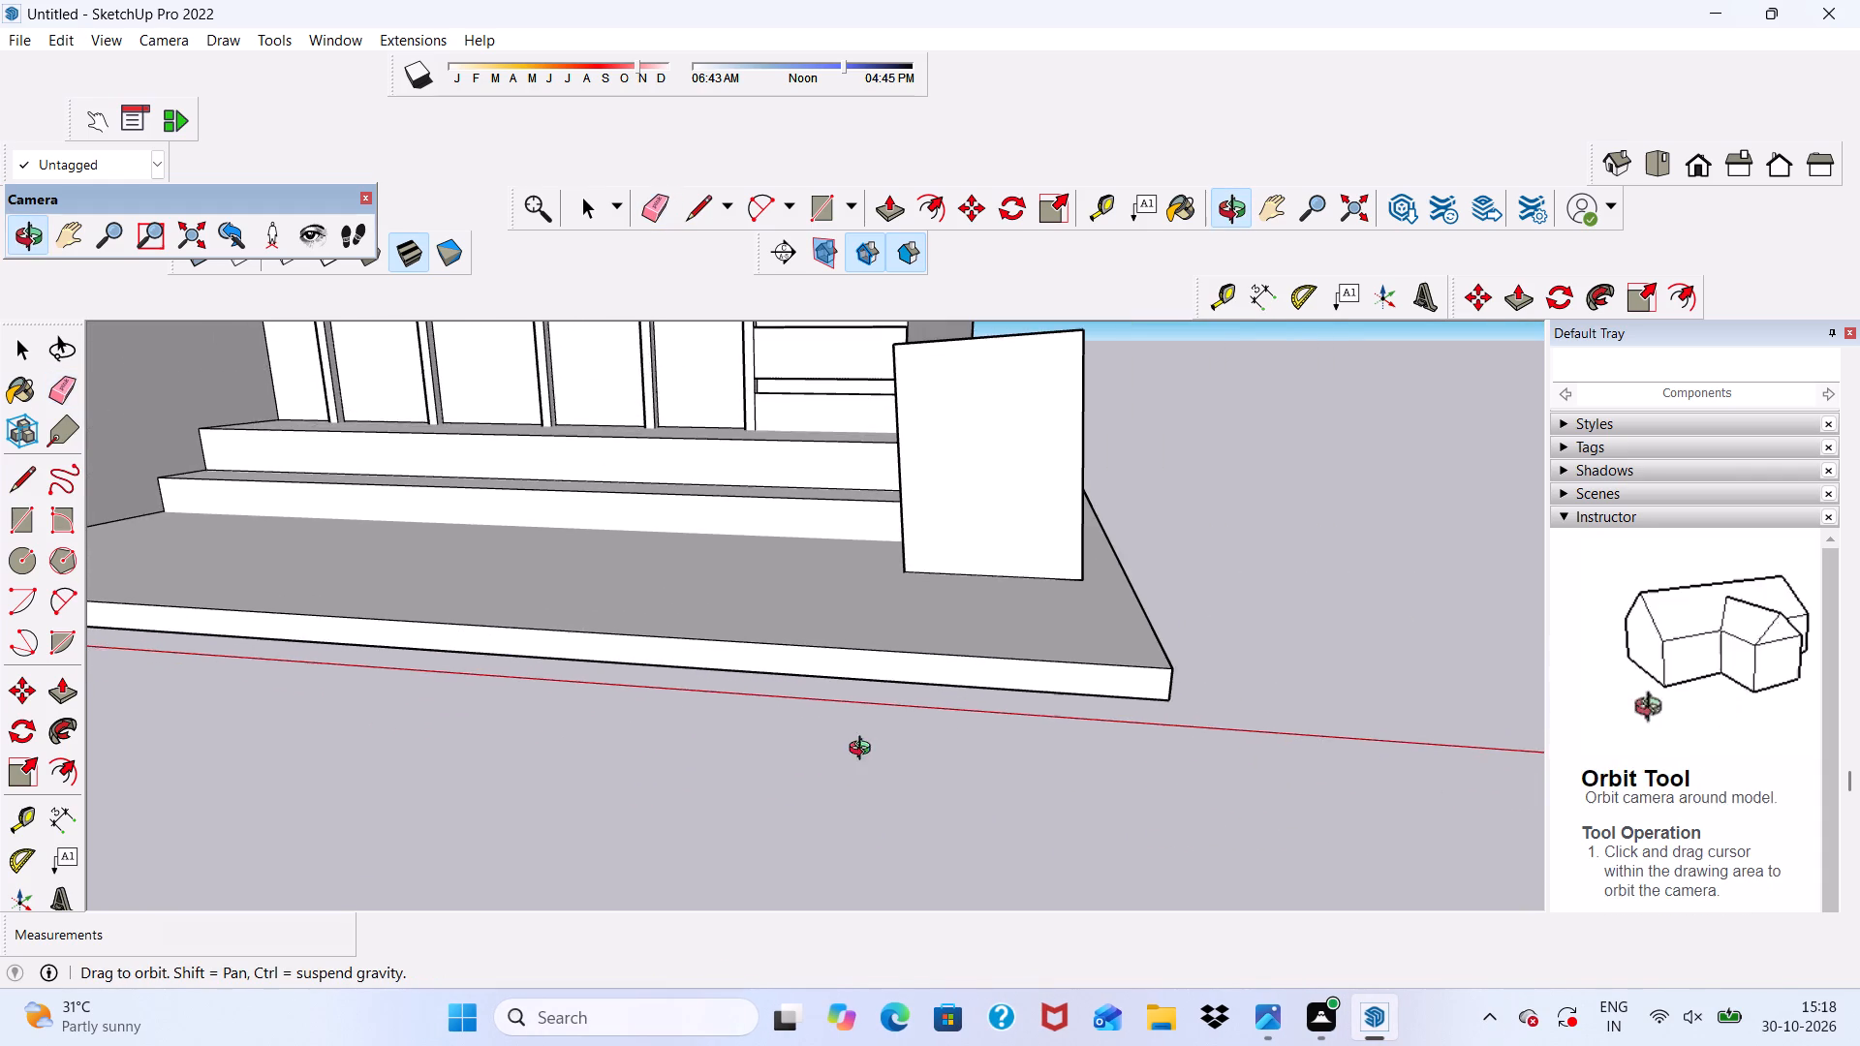
middle_drag(864, 751, 543, 745)
scroll(552, 649, up, 4)
click(549, 639)
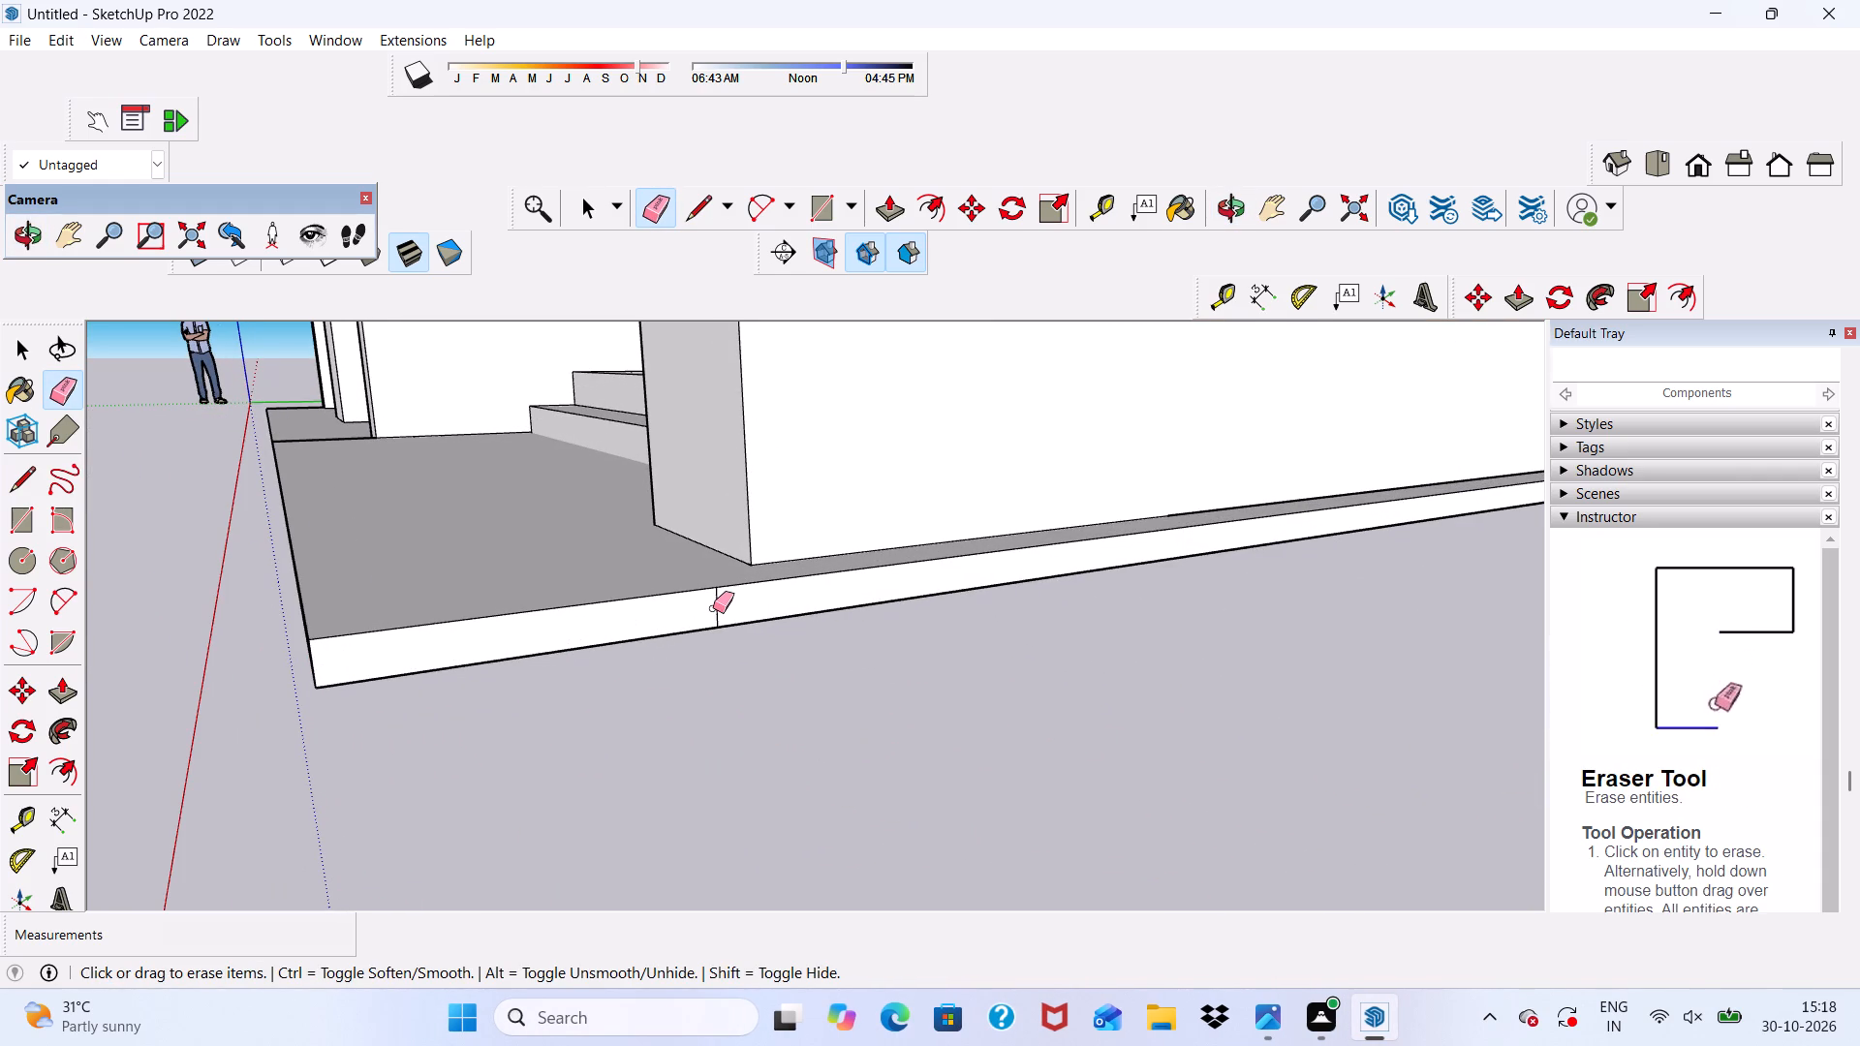
click(713, 608)
scroll(713, 608, down, 5)
scroll(734, 523, down, 5)
scroll(711, 584, up, 5)
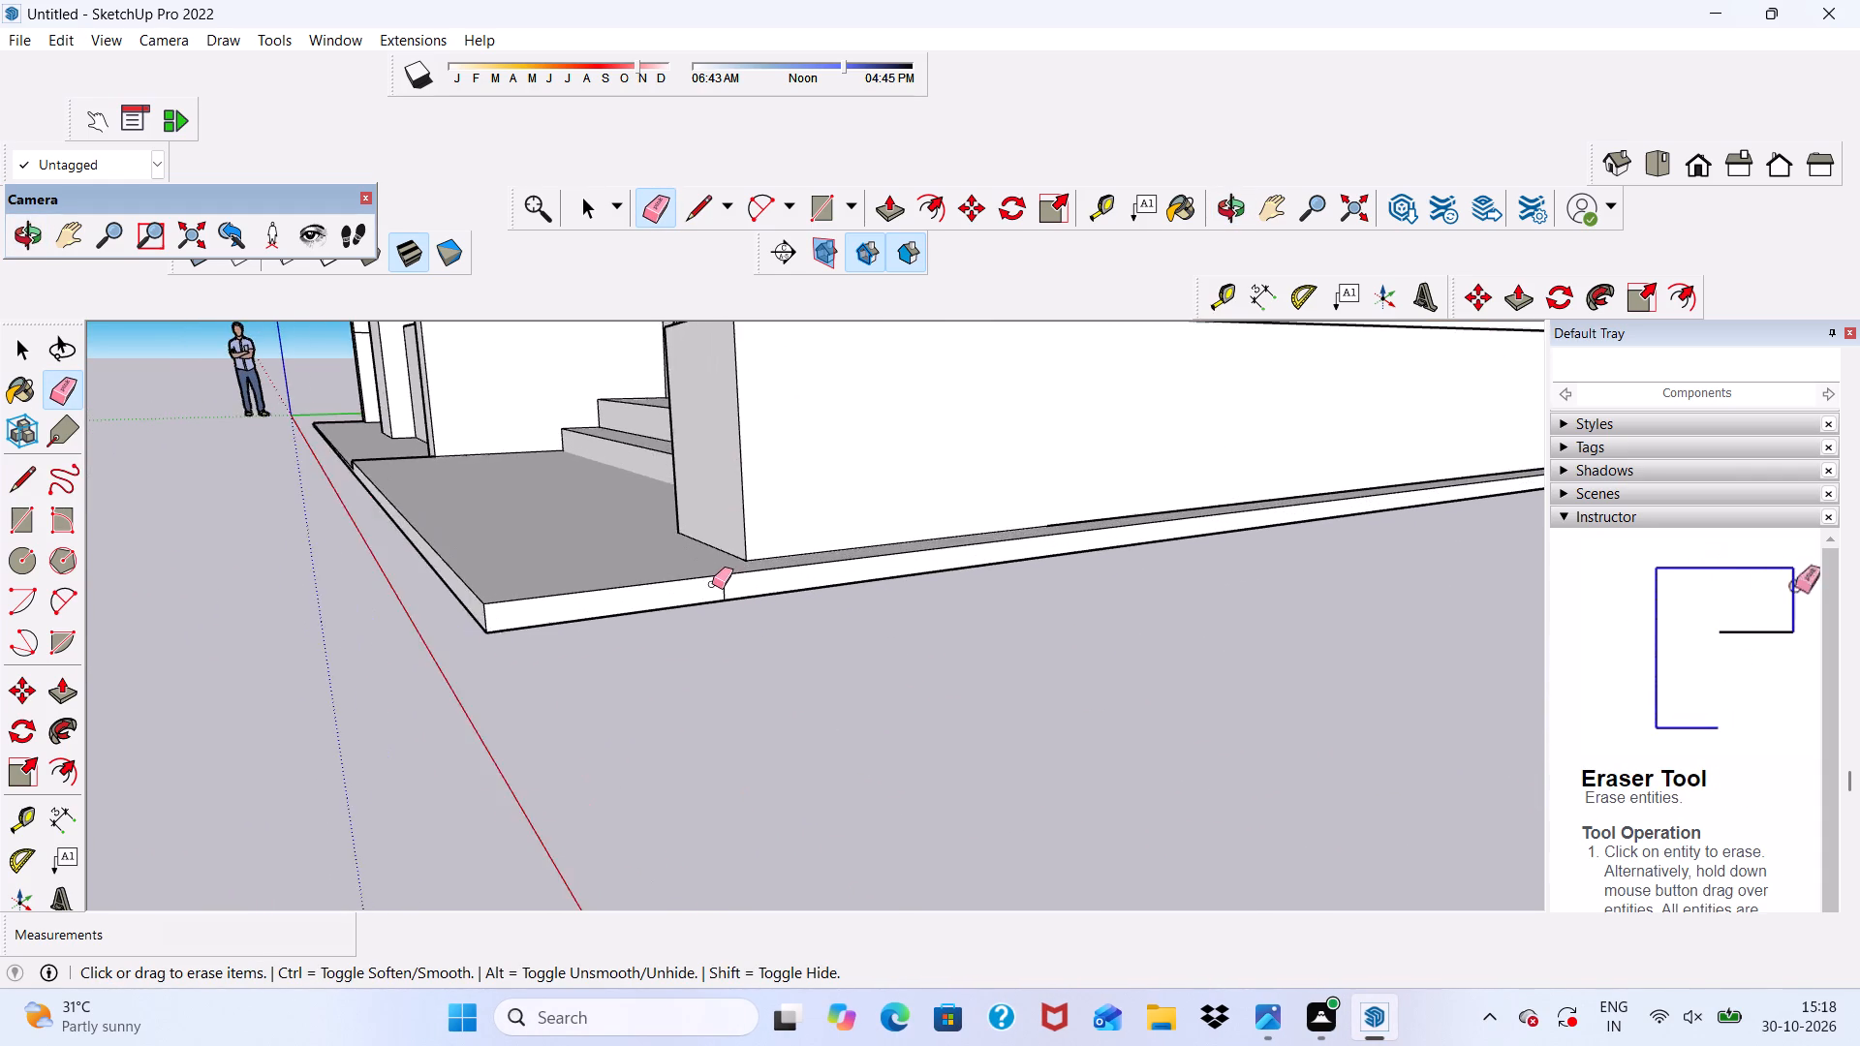
scroll(712, 584, up, 4)
drag(728, 596, 741, 590)
scroll(672, 580, down, 9)
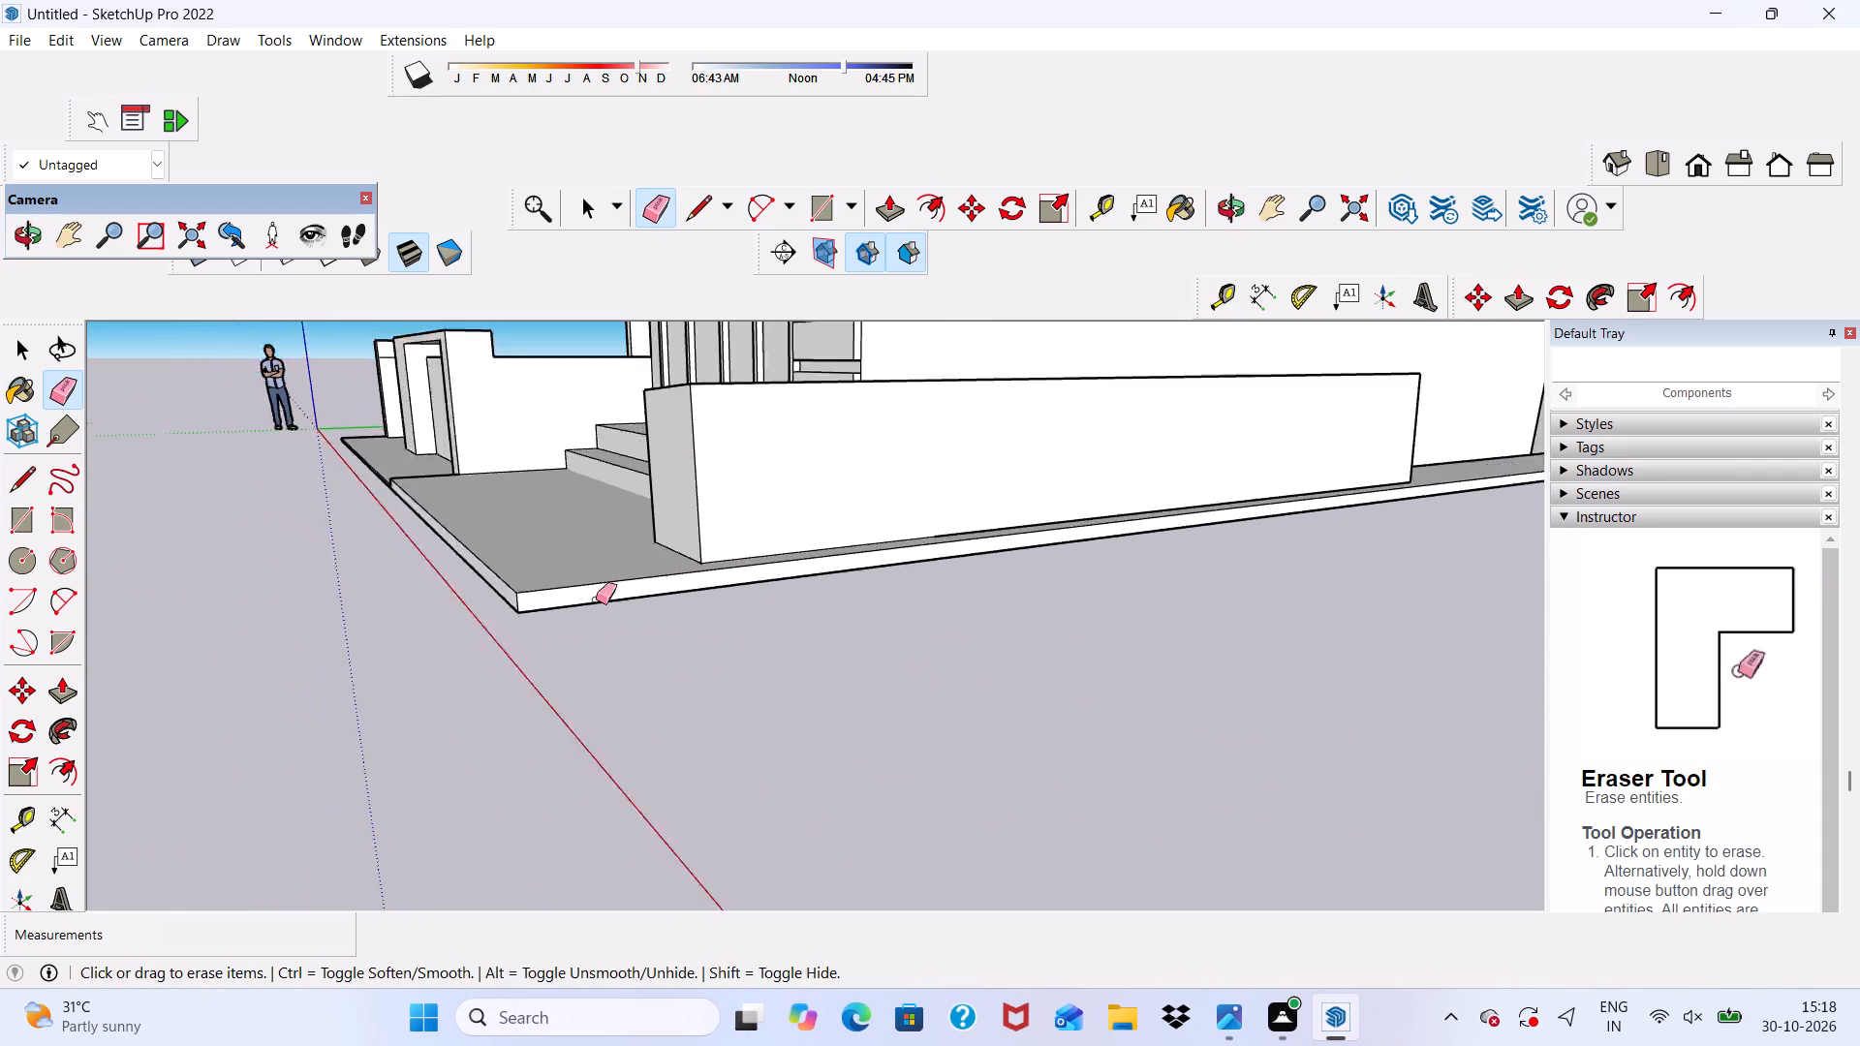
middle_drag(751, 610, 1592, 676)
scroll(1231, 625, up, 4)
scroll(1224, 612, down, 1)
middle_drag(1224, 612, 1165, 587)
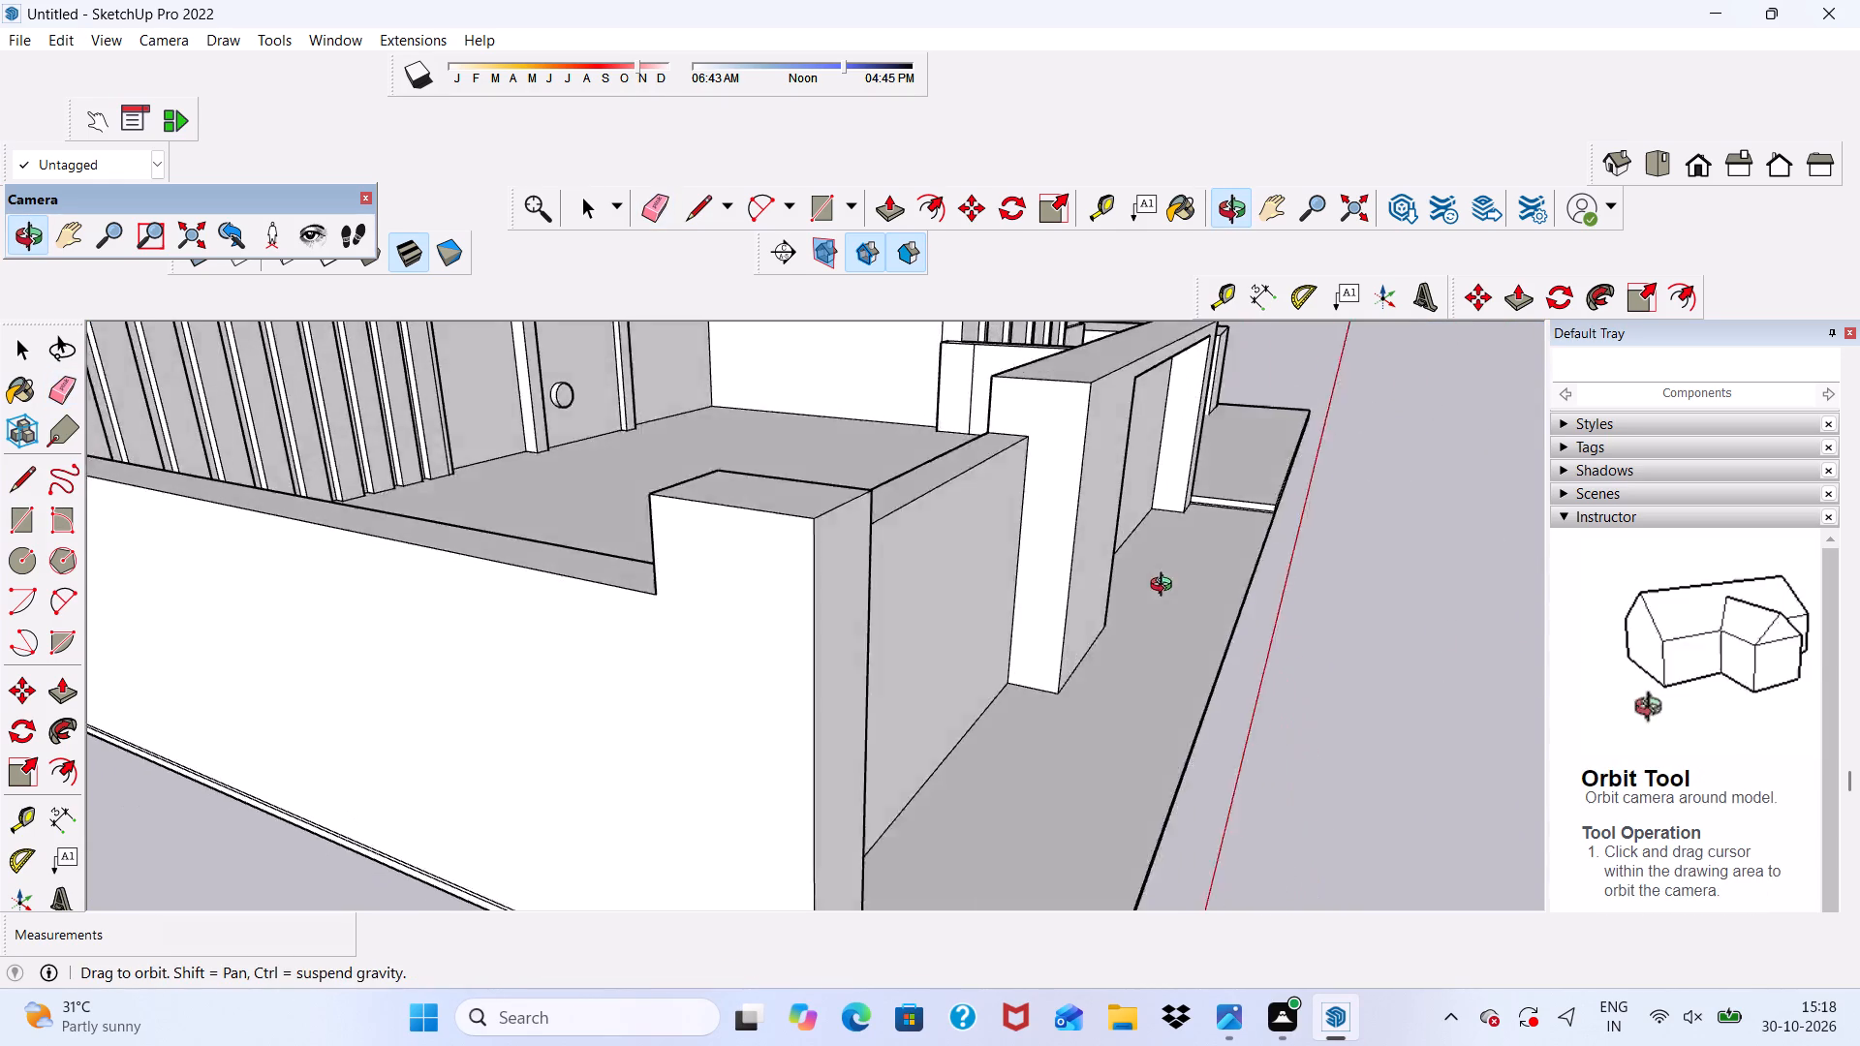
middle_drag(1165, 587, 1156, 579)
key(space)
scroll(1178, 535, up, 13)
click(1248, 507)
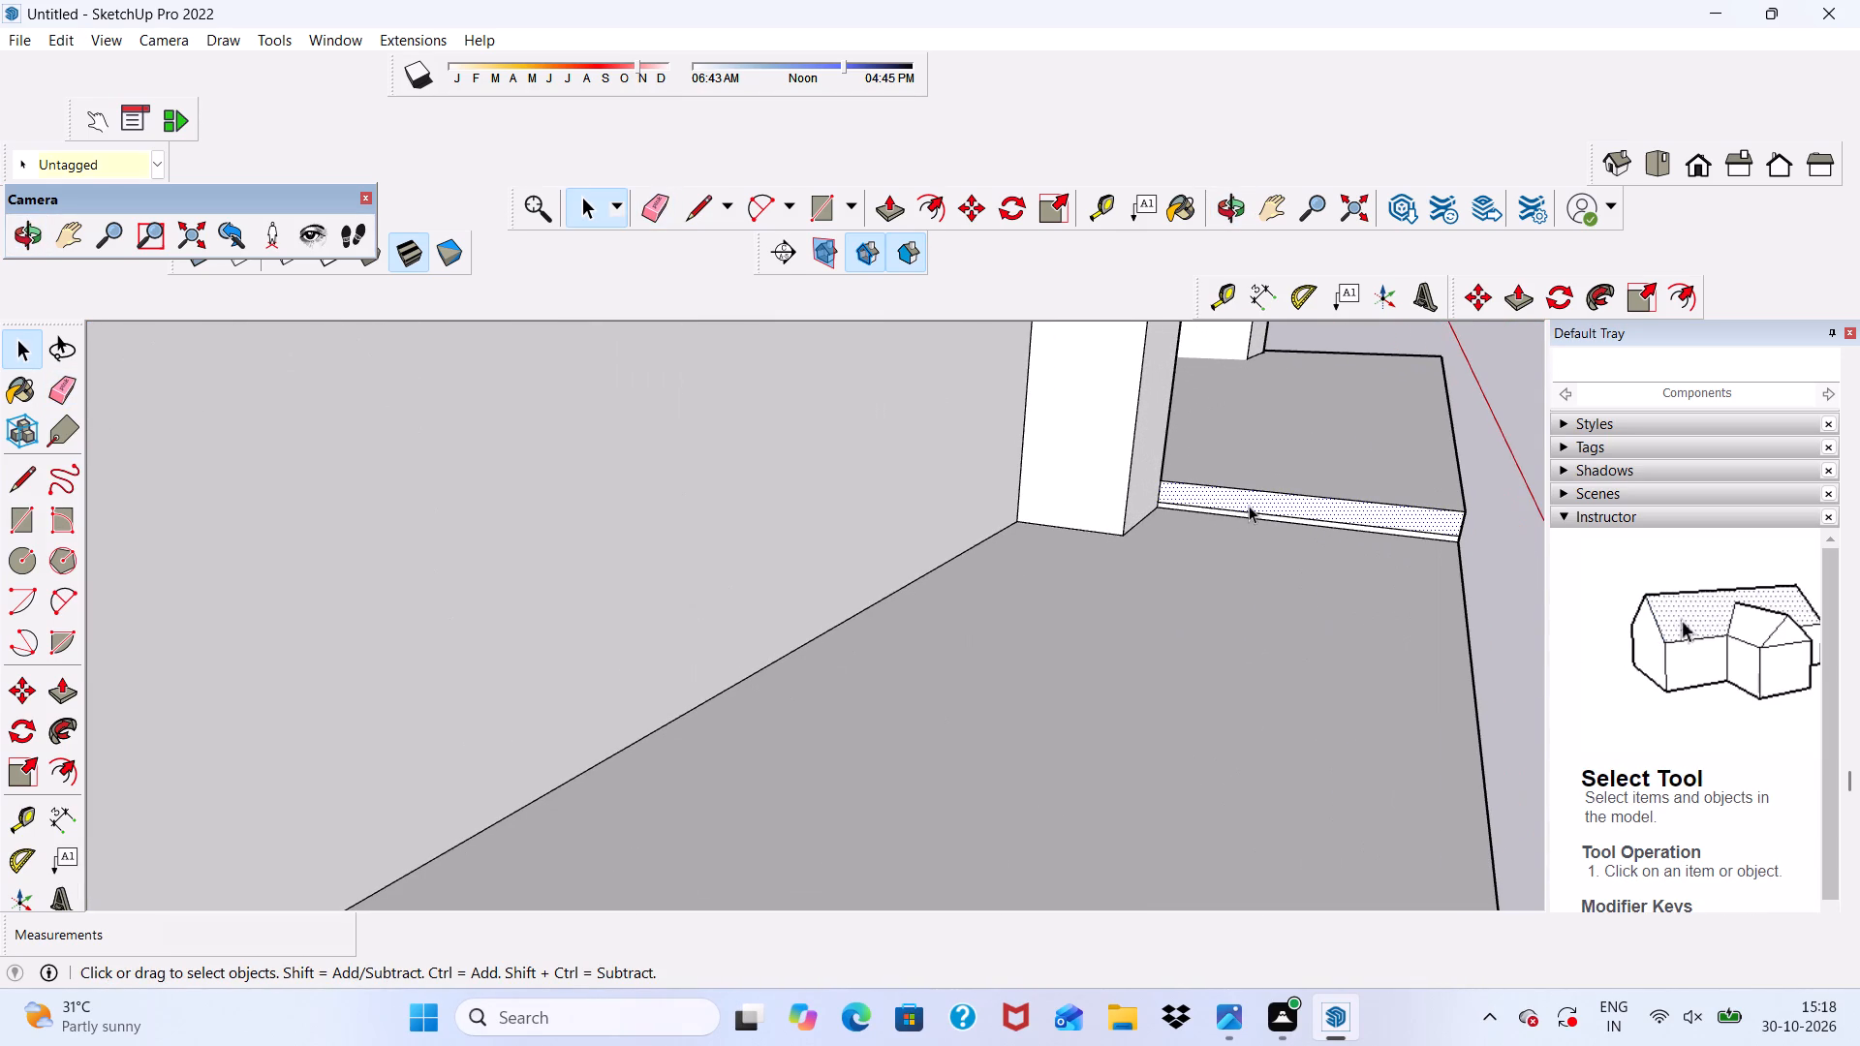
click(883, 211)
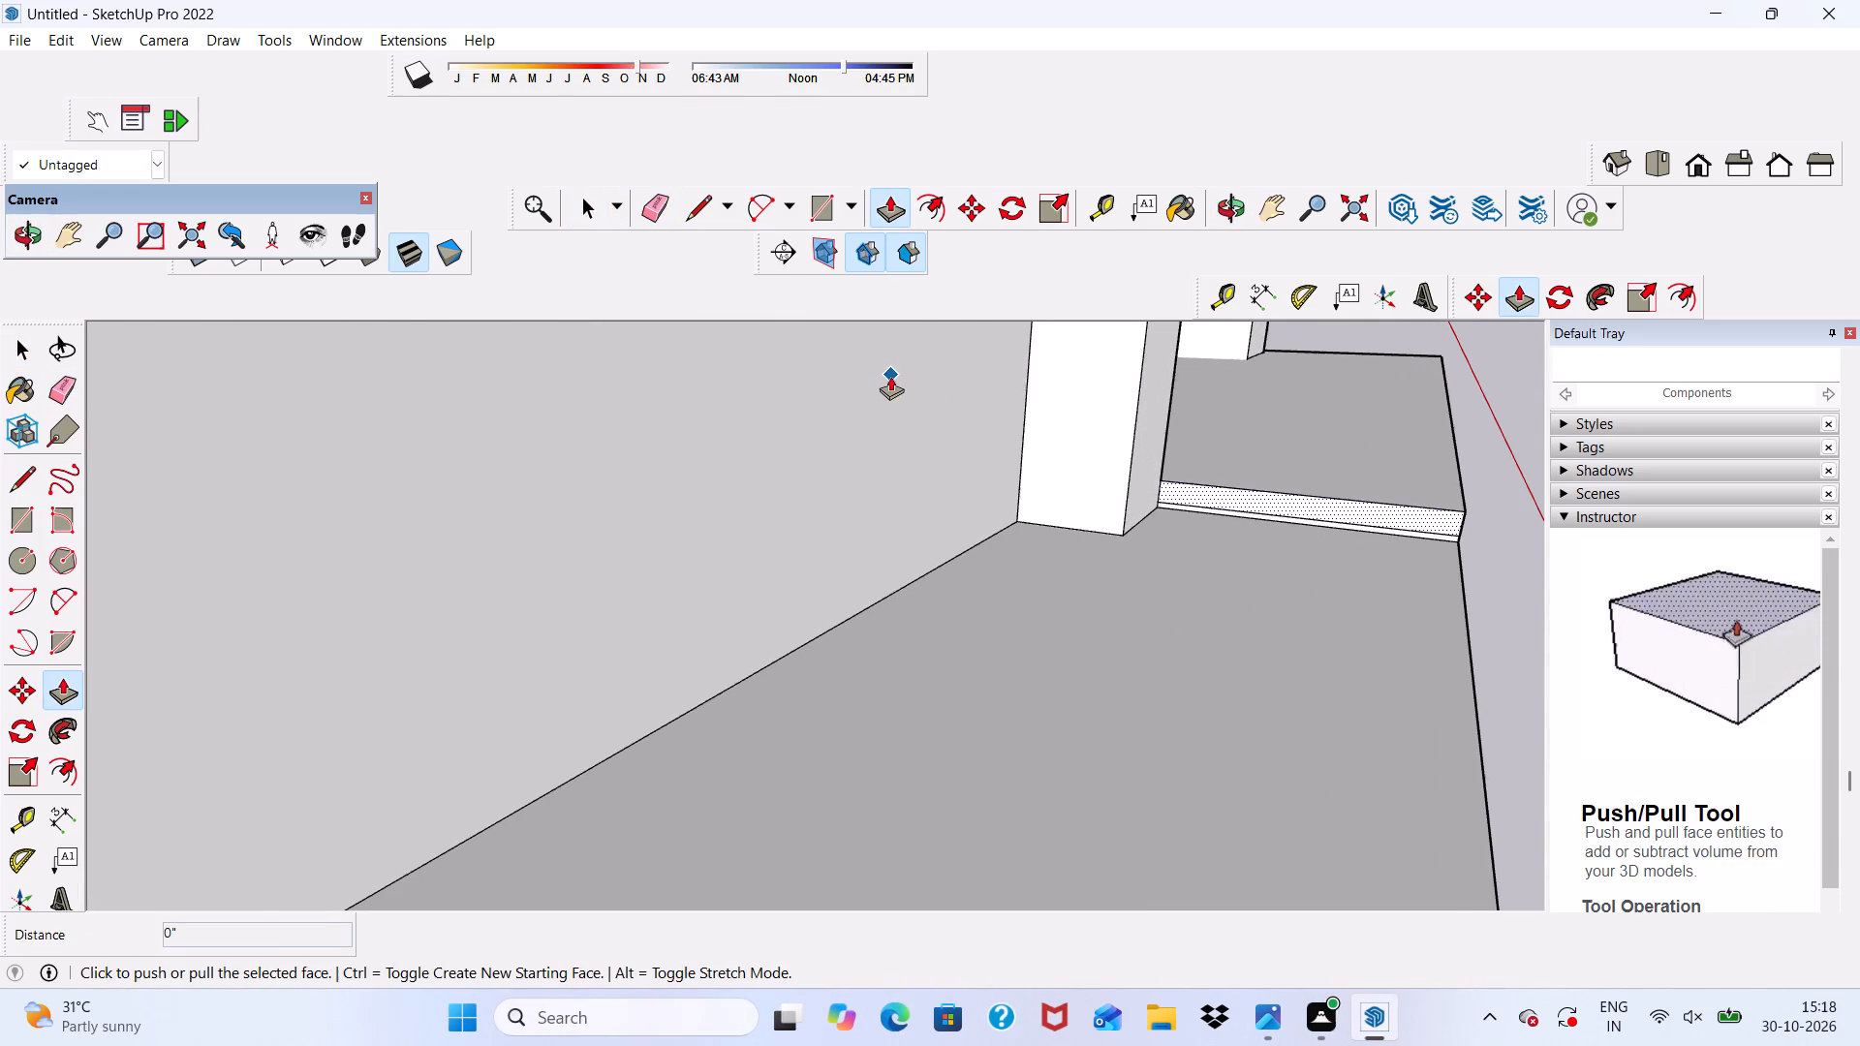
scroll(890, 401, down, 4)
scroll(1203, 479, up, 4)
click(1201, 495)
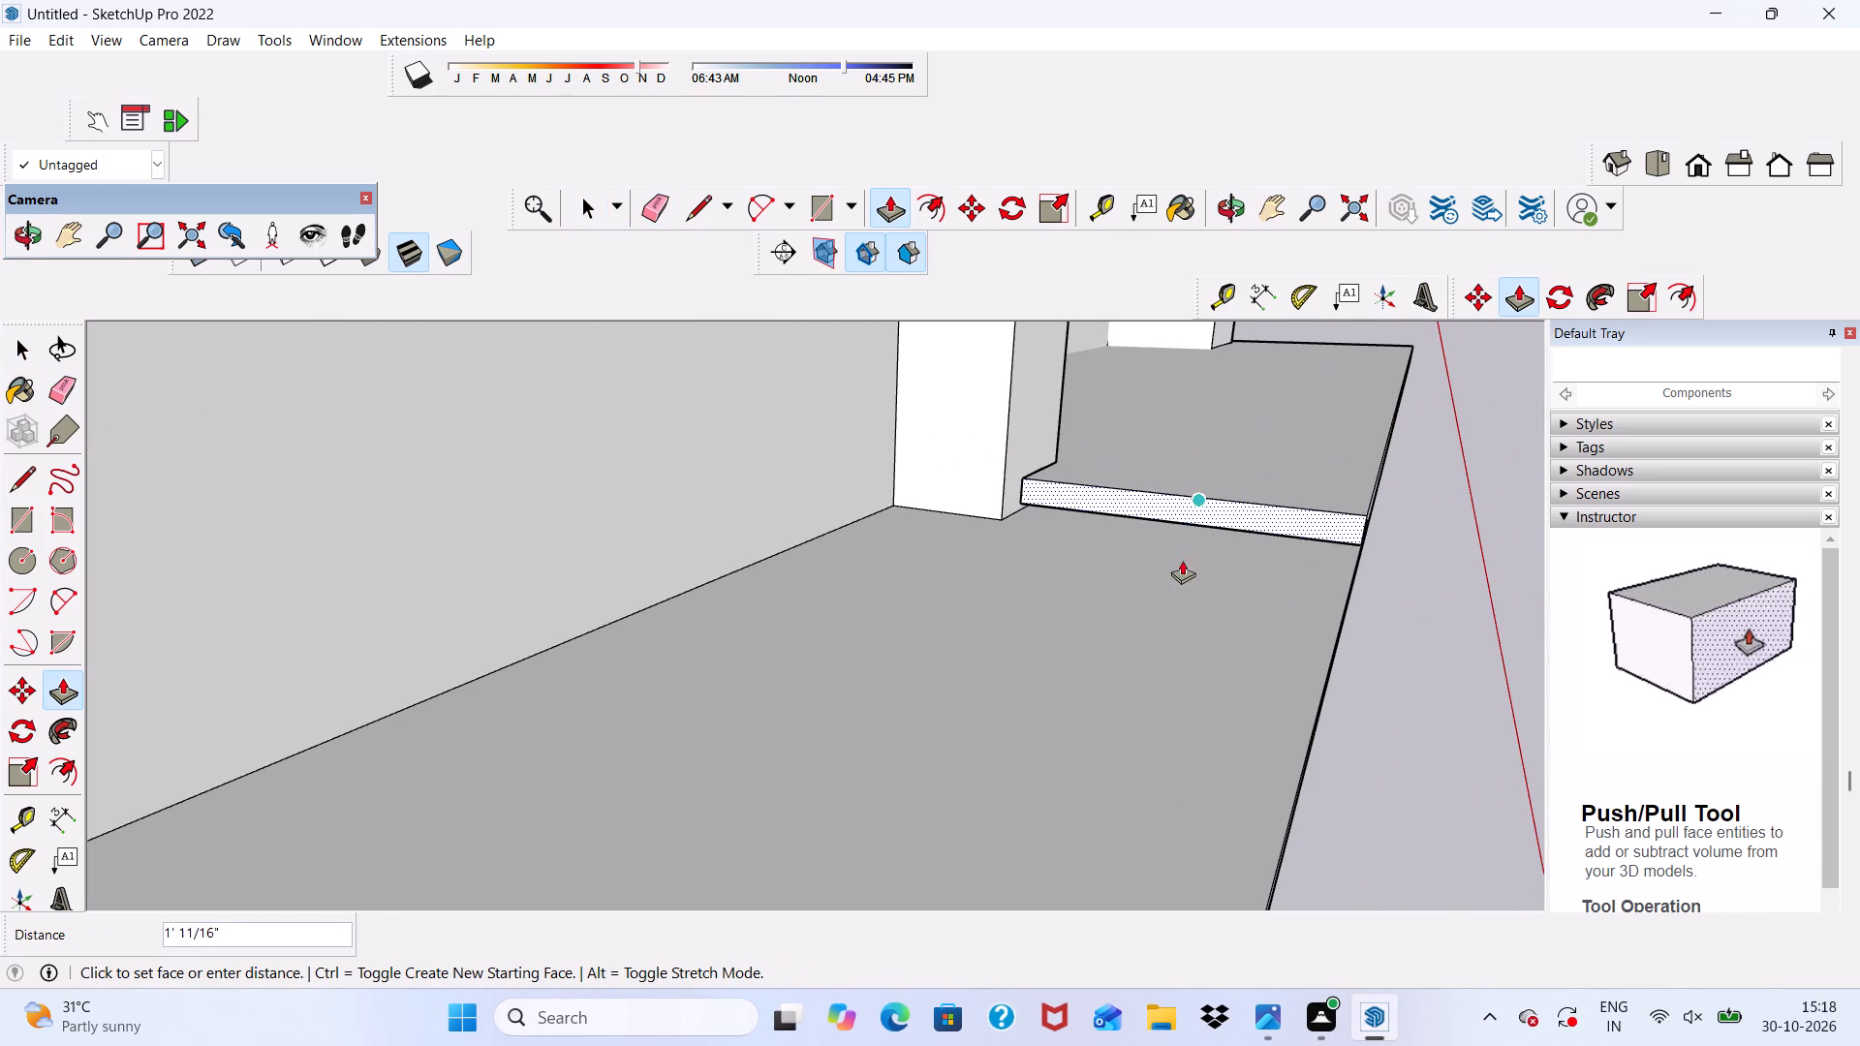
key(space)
Erase the lengthwise line dividing the slab's small step face beside the gate frame's post.
scroll(1131, 486, up, 8)
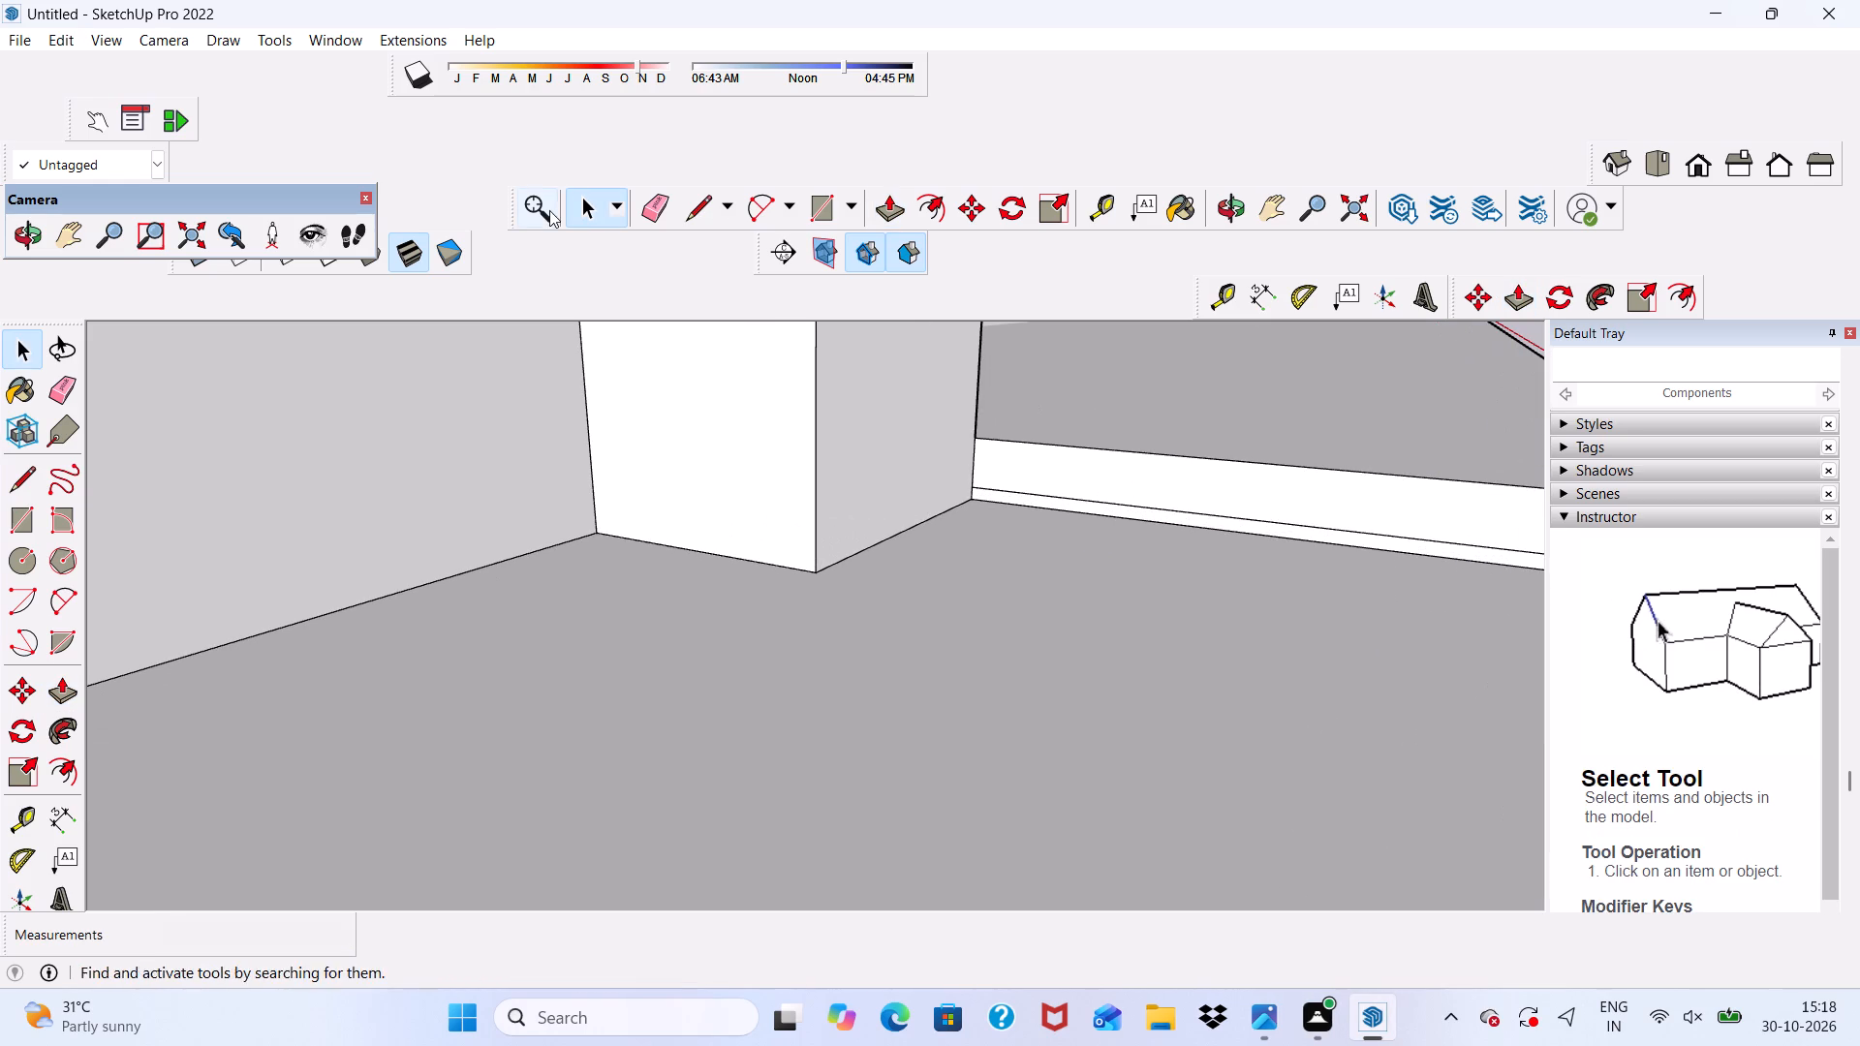
click(649, 214)
scroll(1210, 594, up, 2)
click(1194, 504)
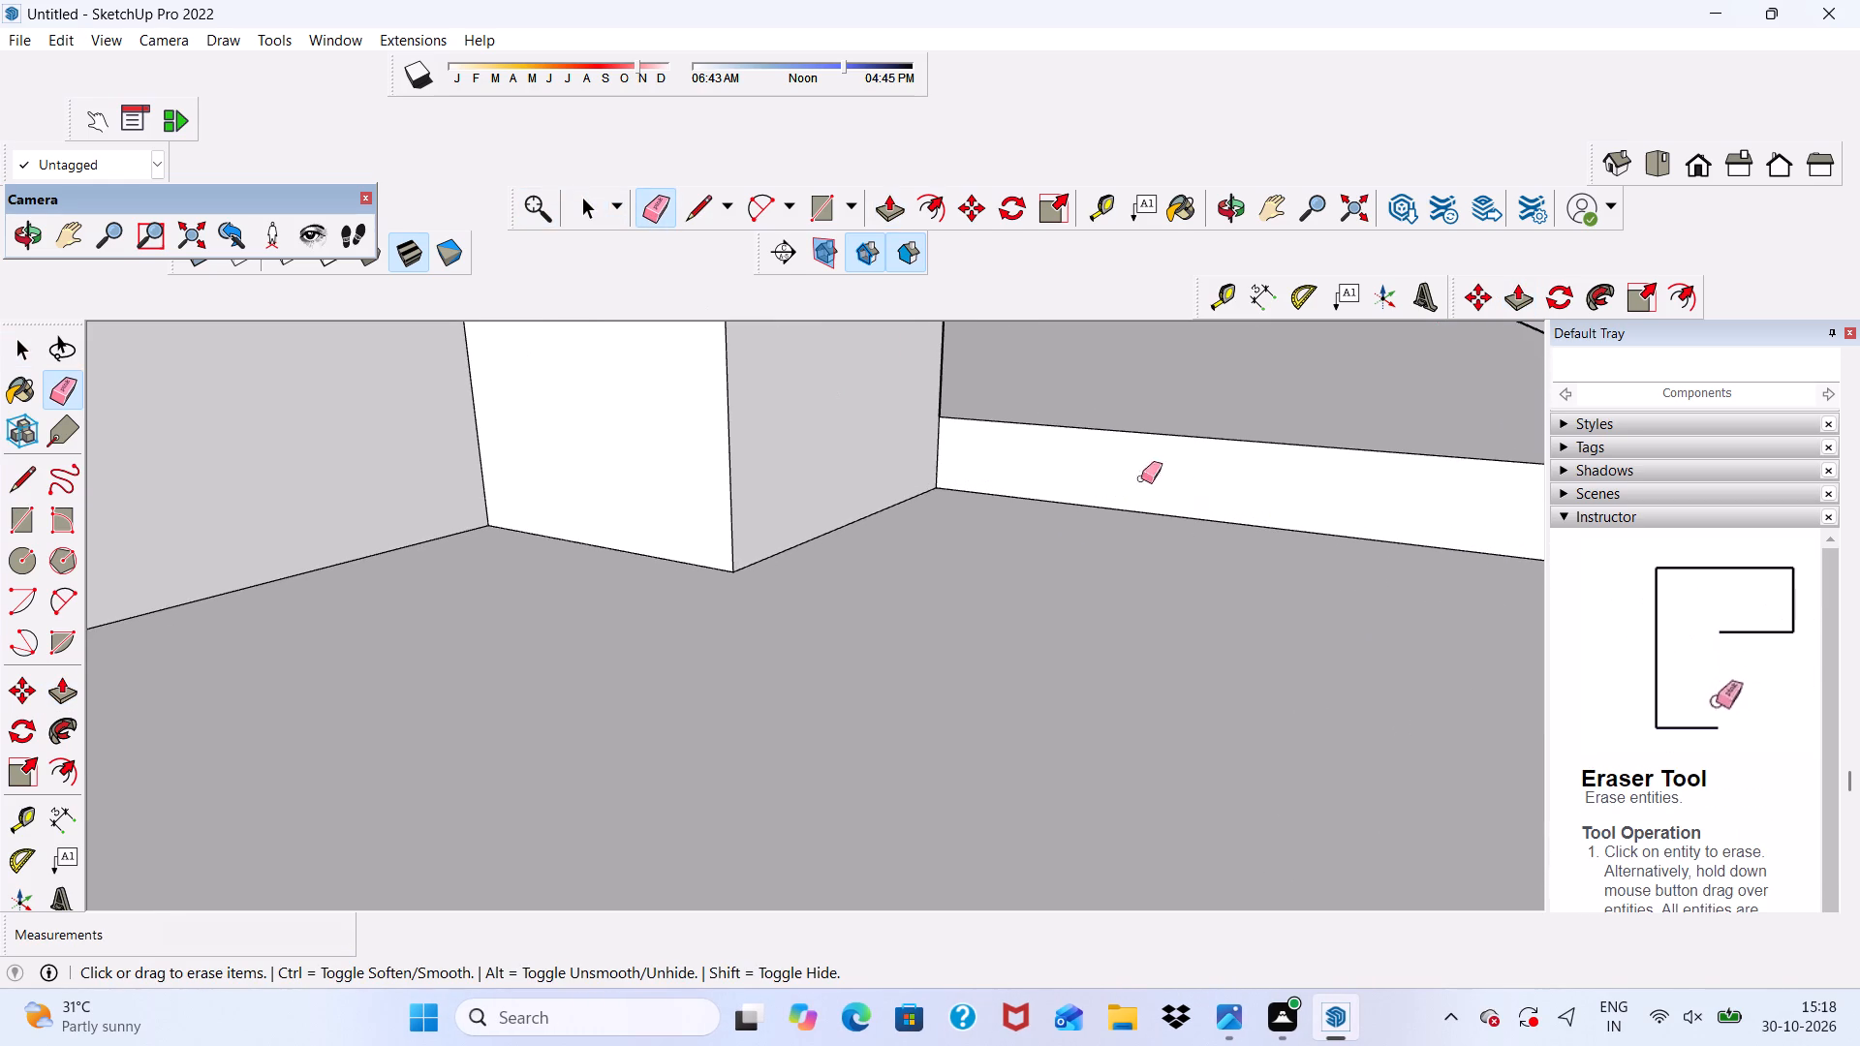
Push/Pull the slab's step face along the front boundary wall about 26' 11/16" to the slab's far corner.
key(space)
click(883, 204)
click(1030, 470)
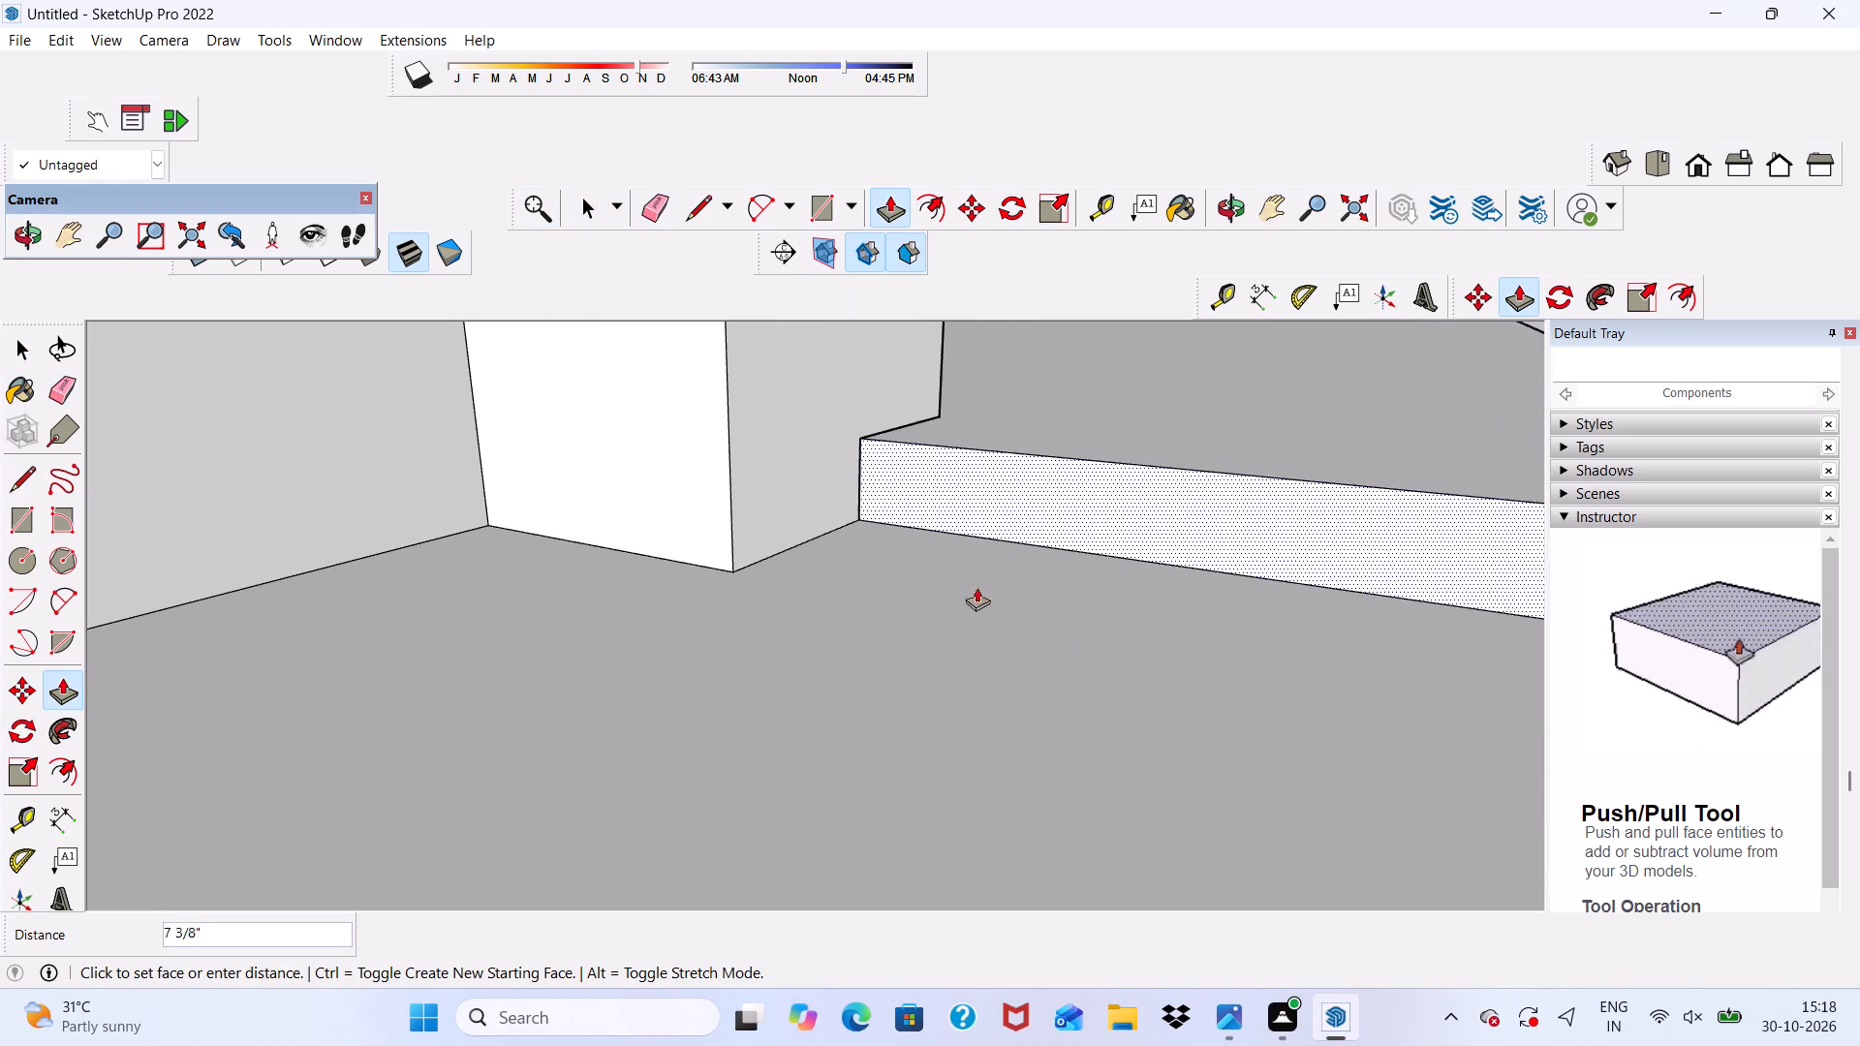
scroll(912, 660, down, 15)
scroll(919, 597, up, 1)
scroll(928, 549, down, 12)
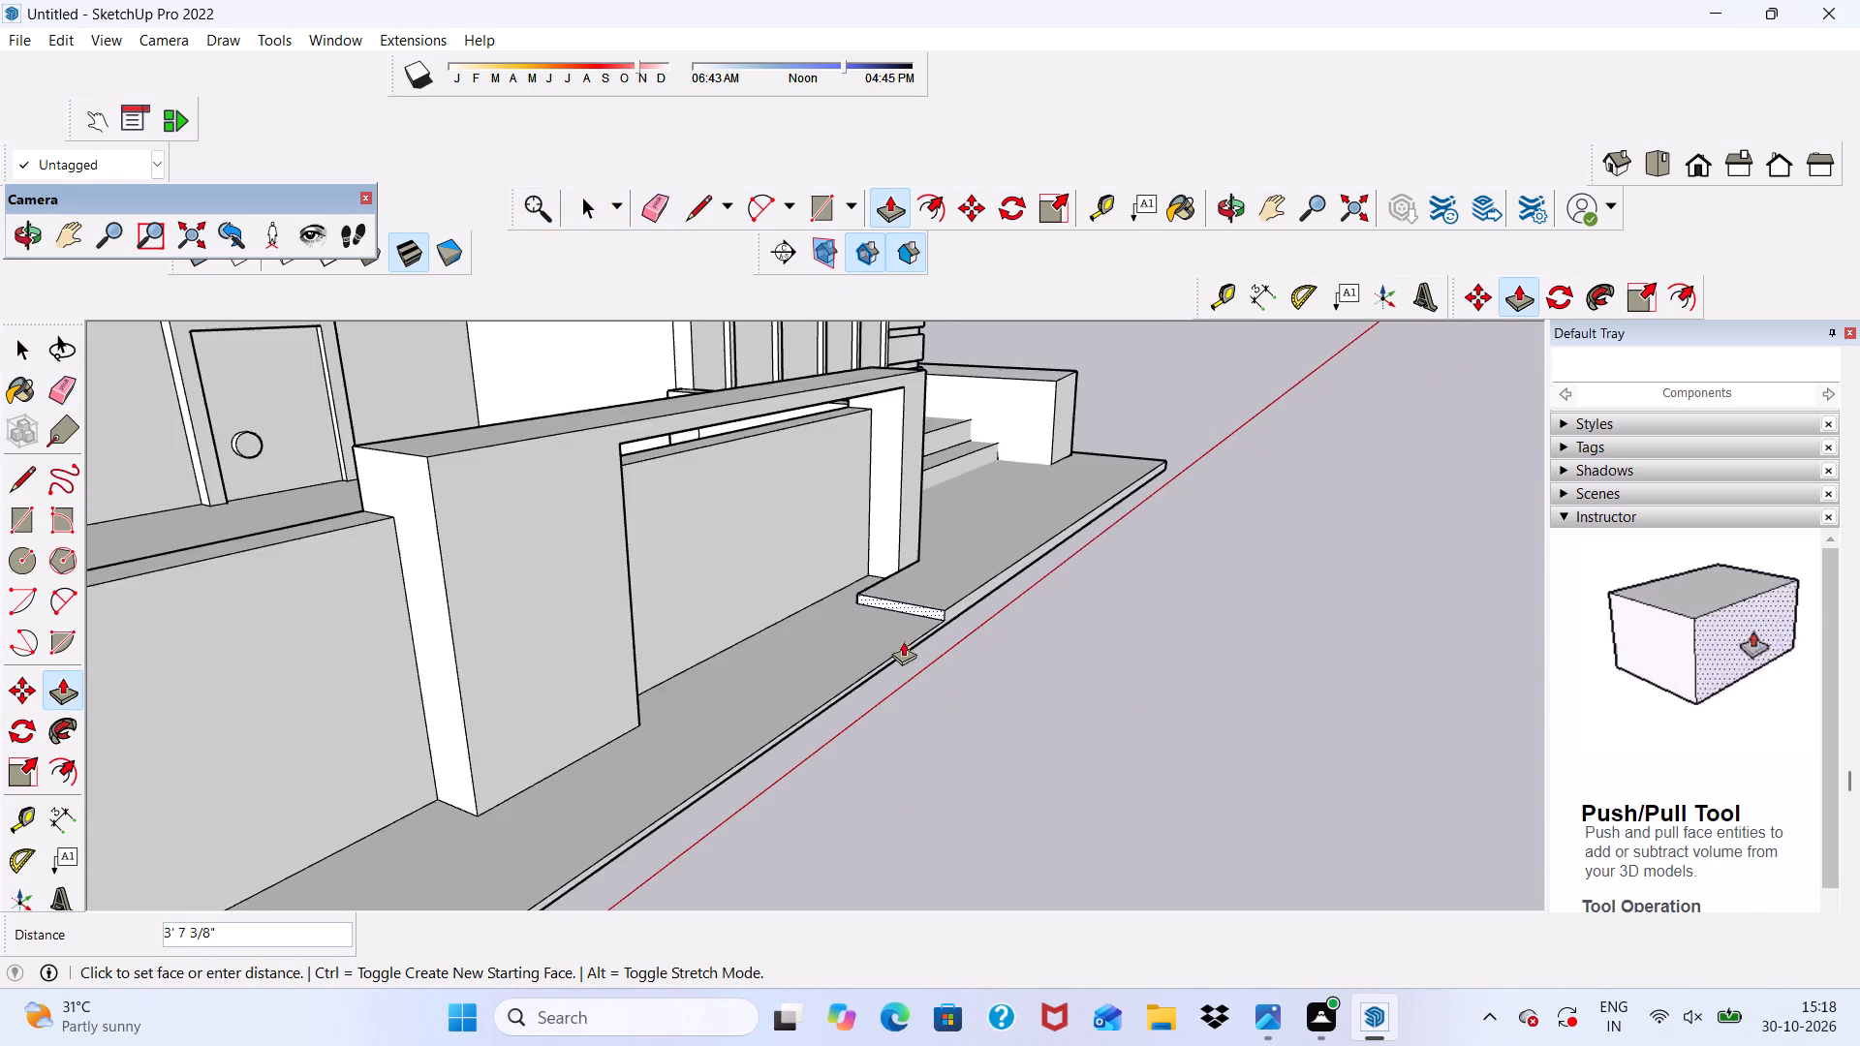
scroll(903, 641, down, 5)
scroll(401, 745, down, 5)
scroll(390, 892, up, 4)
scroll(324, 717, down, 6)
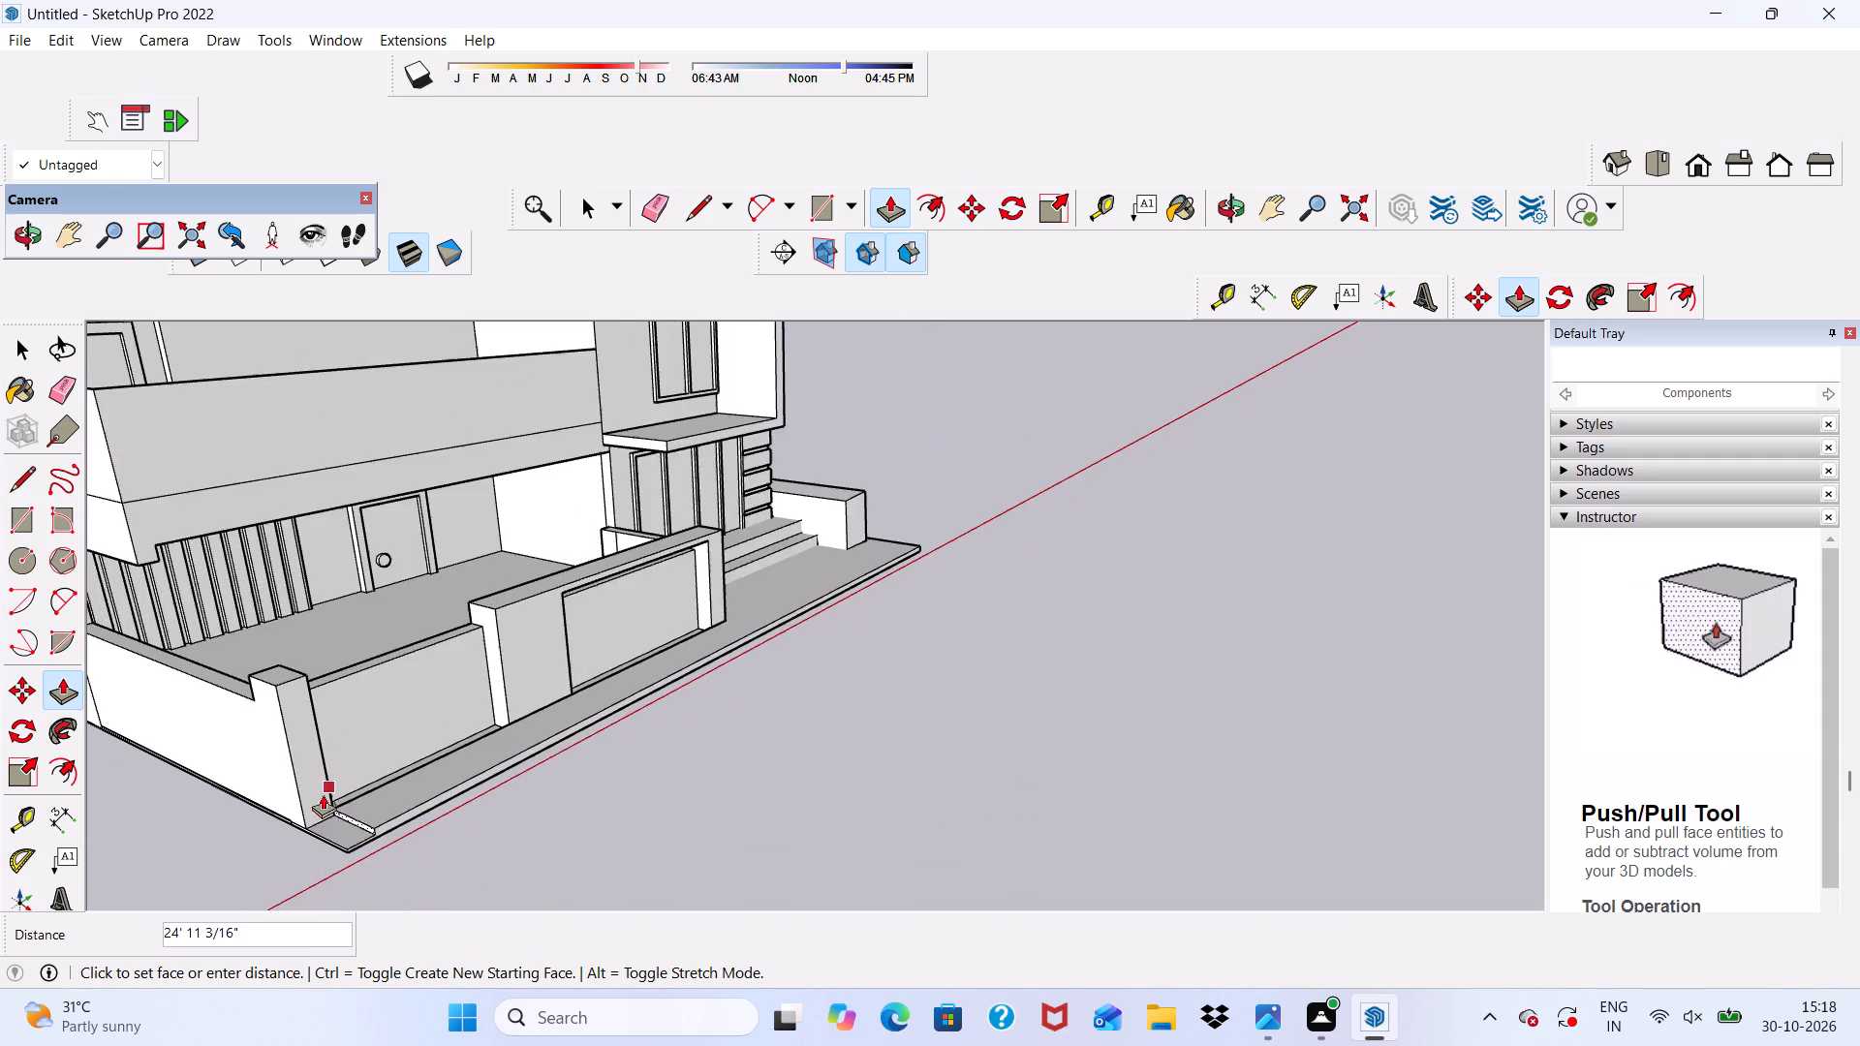
scroll(313, 855, up, 10)
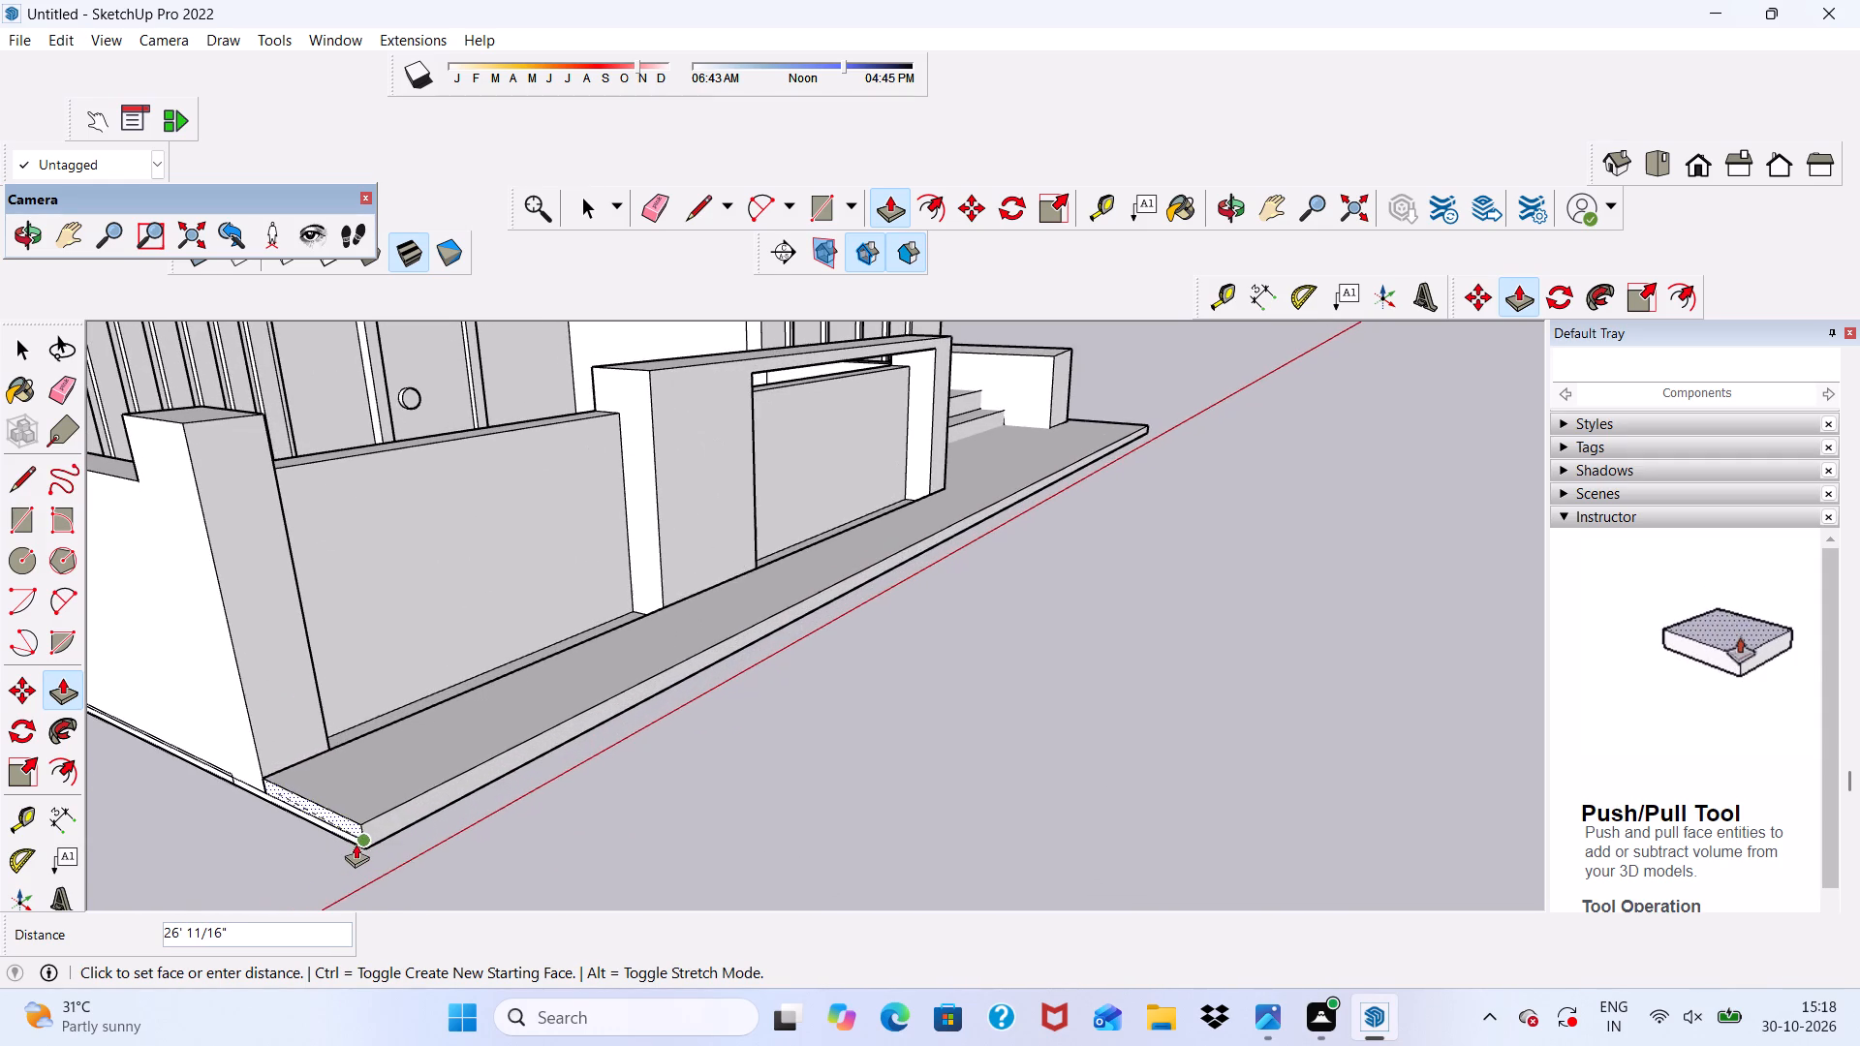
click(356, 844)
Push/Pull the sunken strip along the low front wall up 5/16", plus about 2 15/16", to the slab's level.
middle_drag(366, 714, 615, 814)
scroll(745, 754, up, 7)
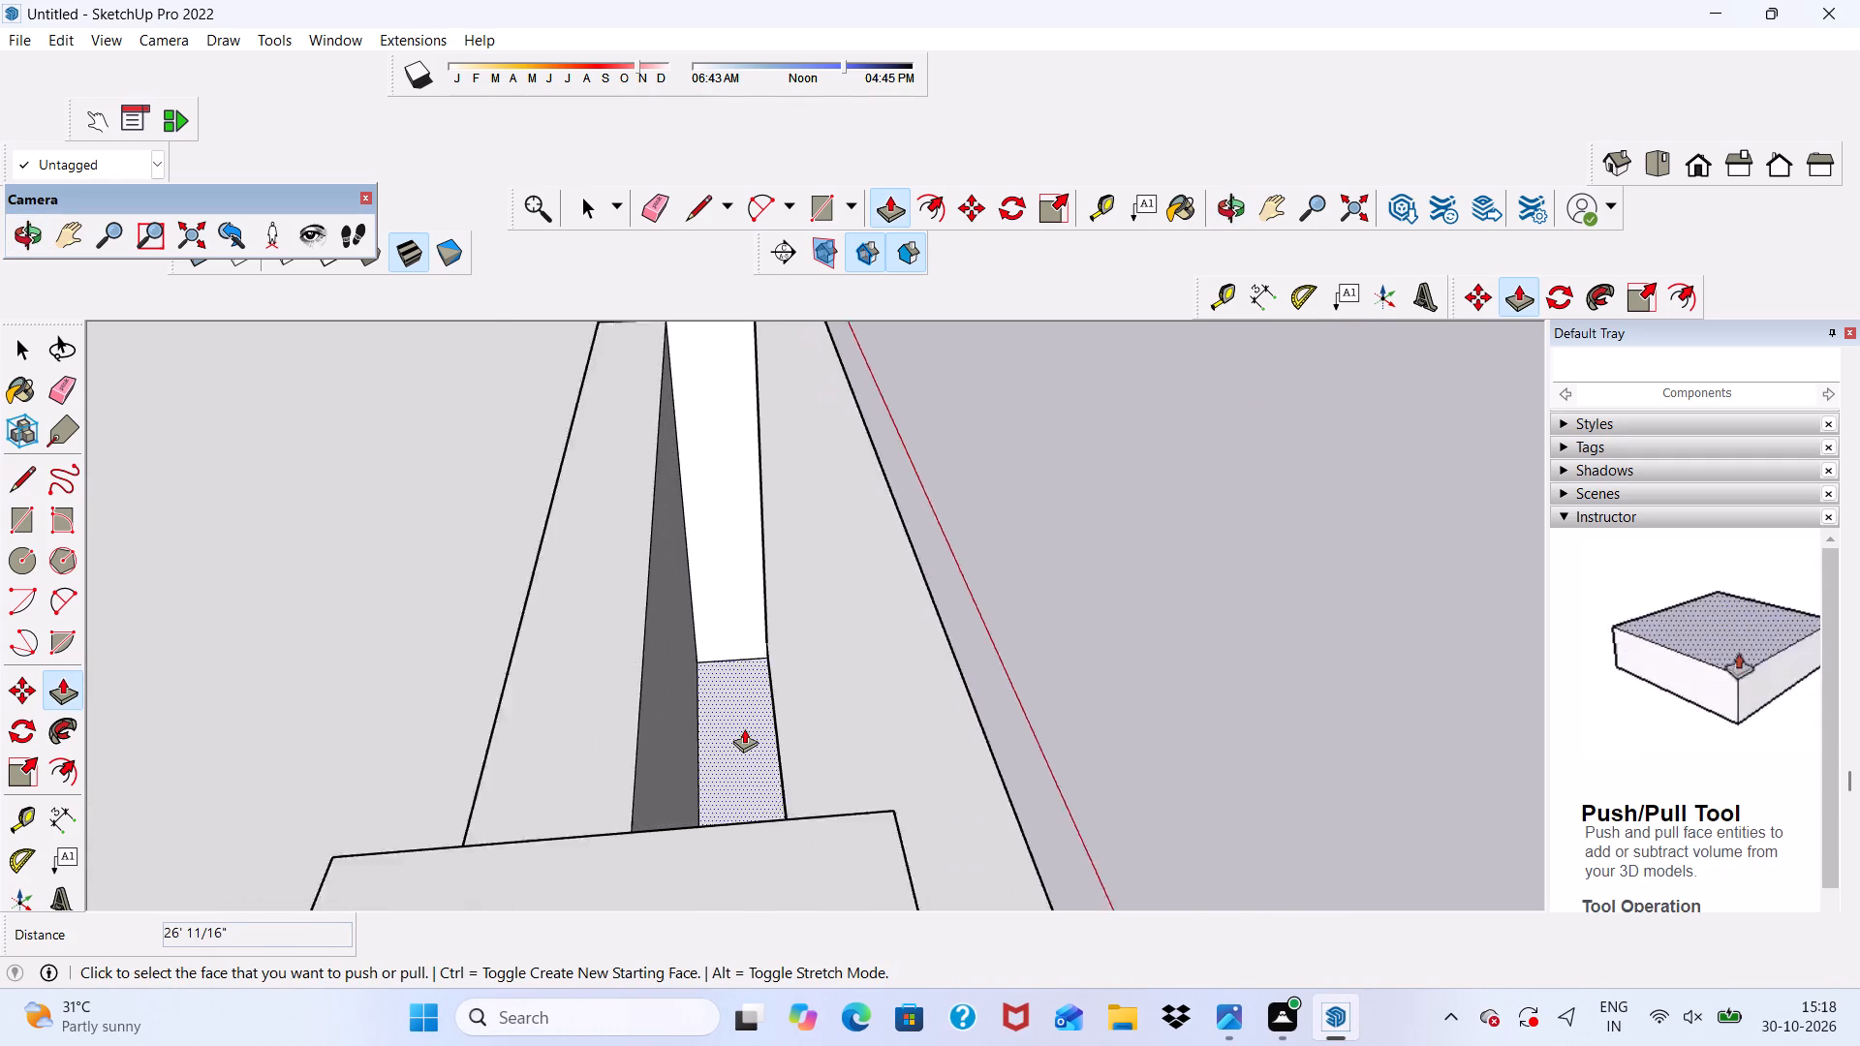
scroll(744, 728, up, 2)
scroll(743, 715, down, 1)
middle_drag(743, 715, 766, 722)
click(764, 722)
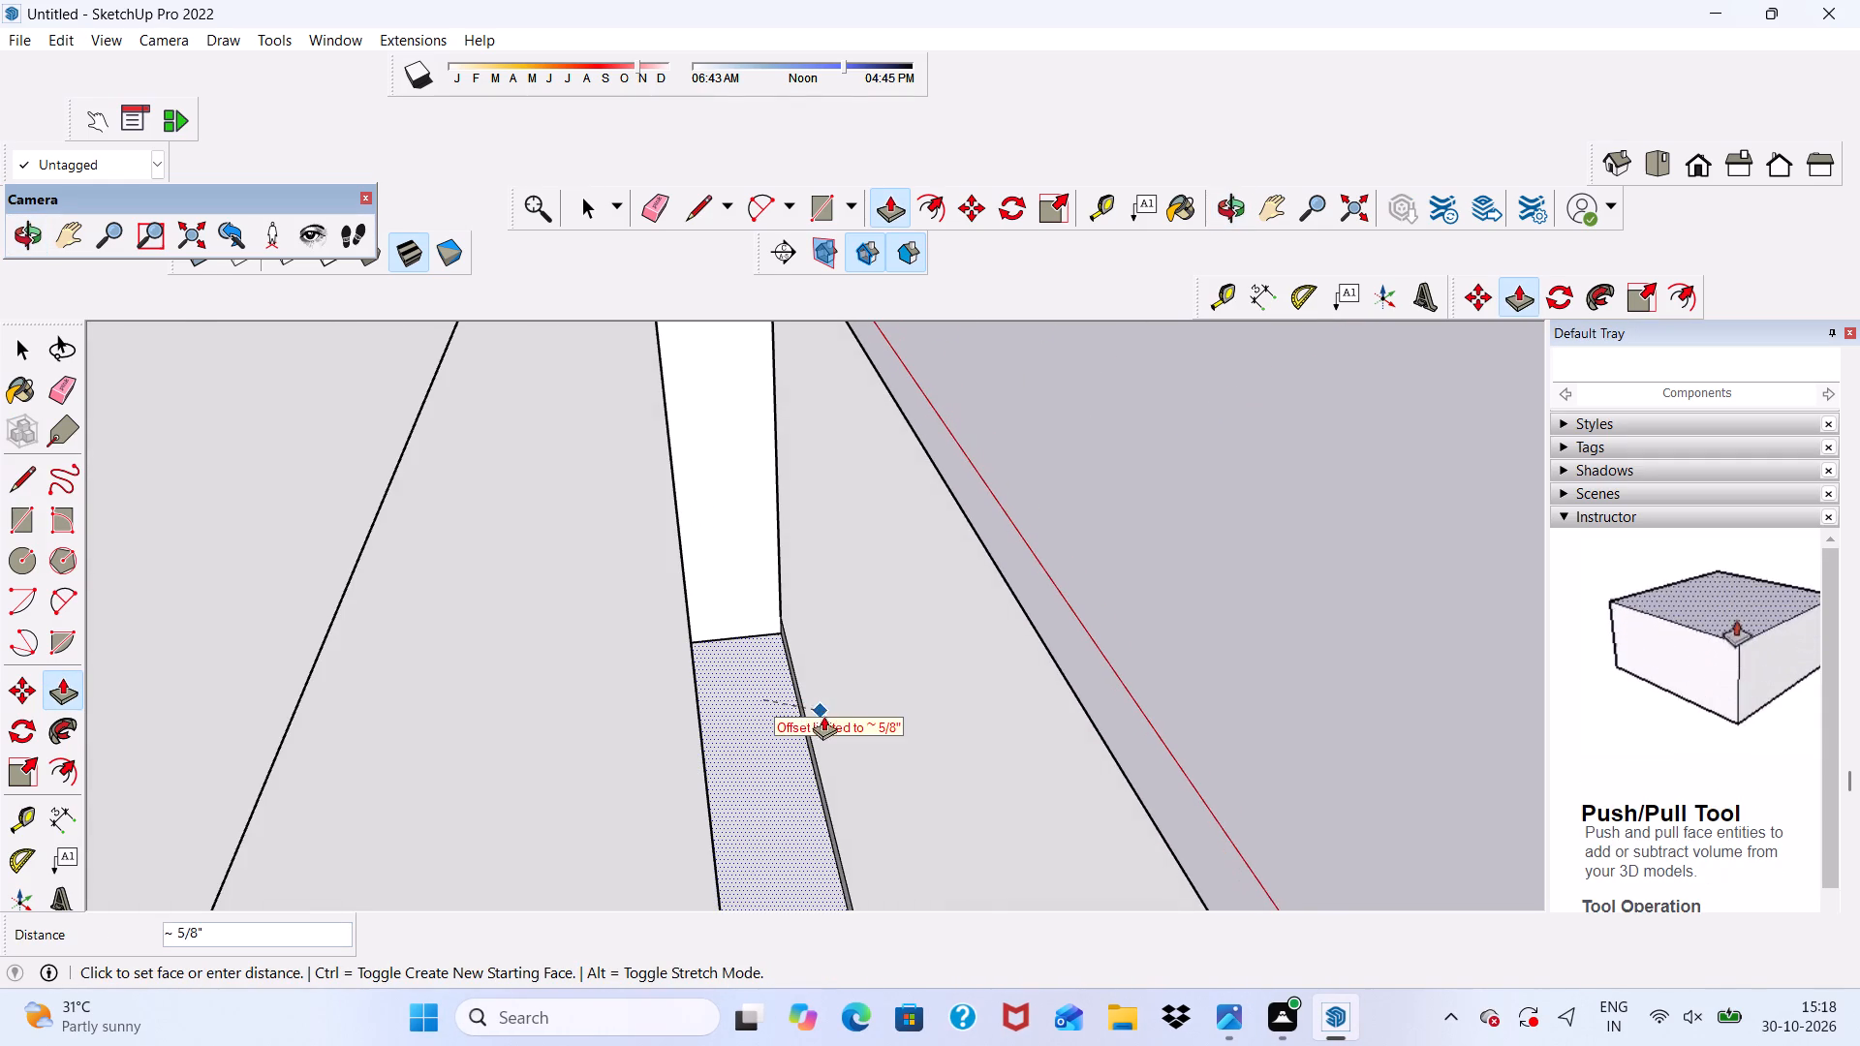
click(738, 722)
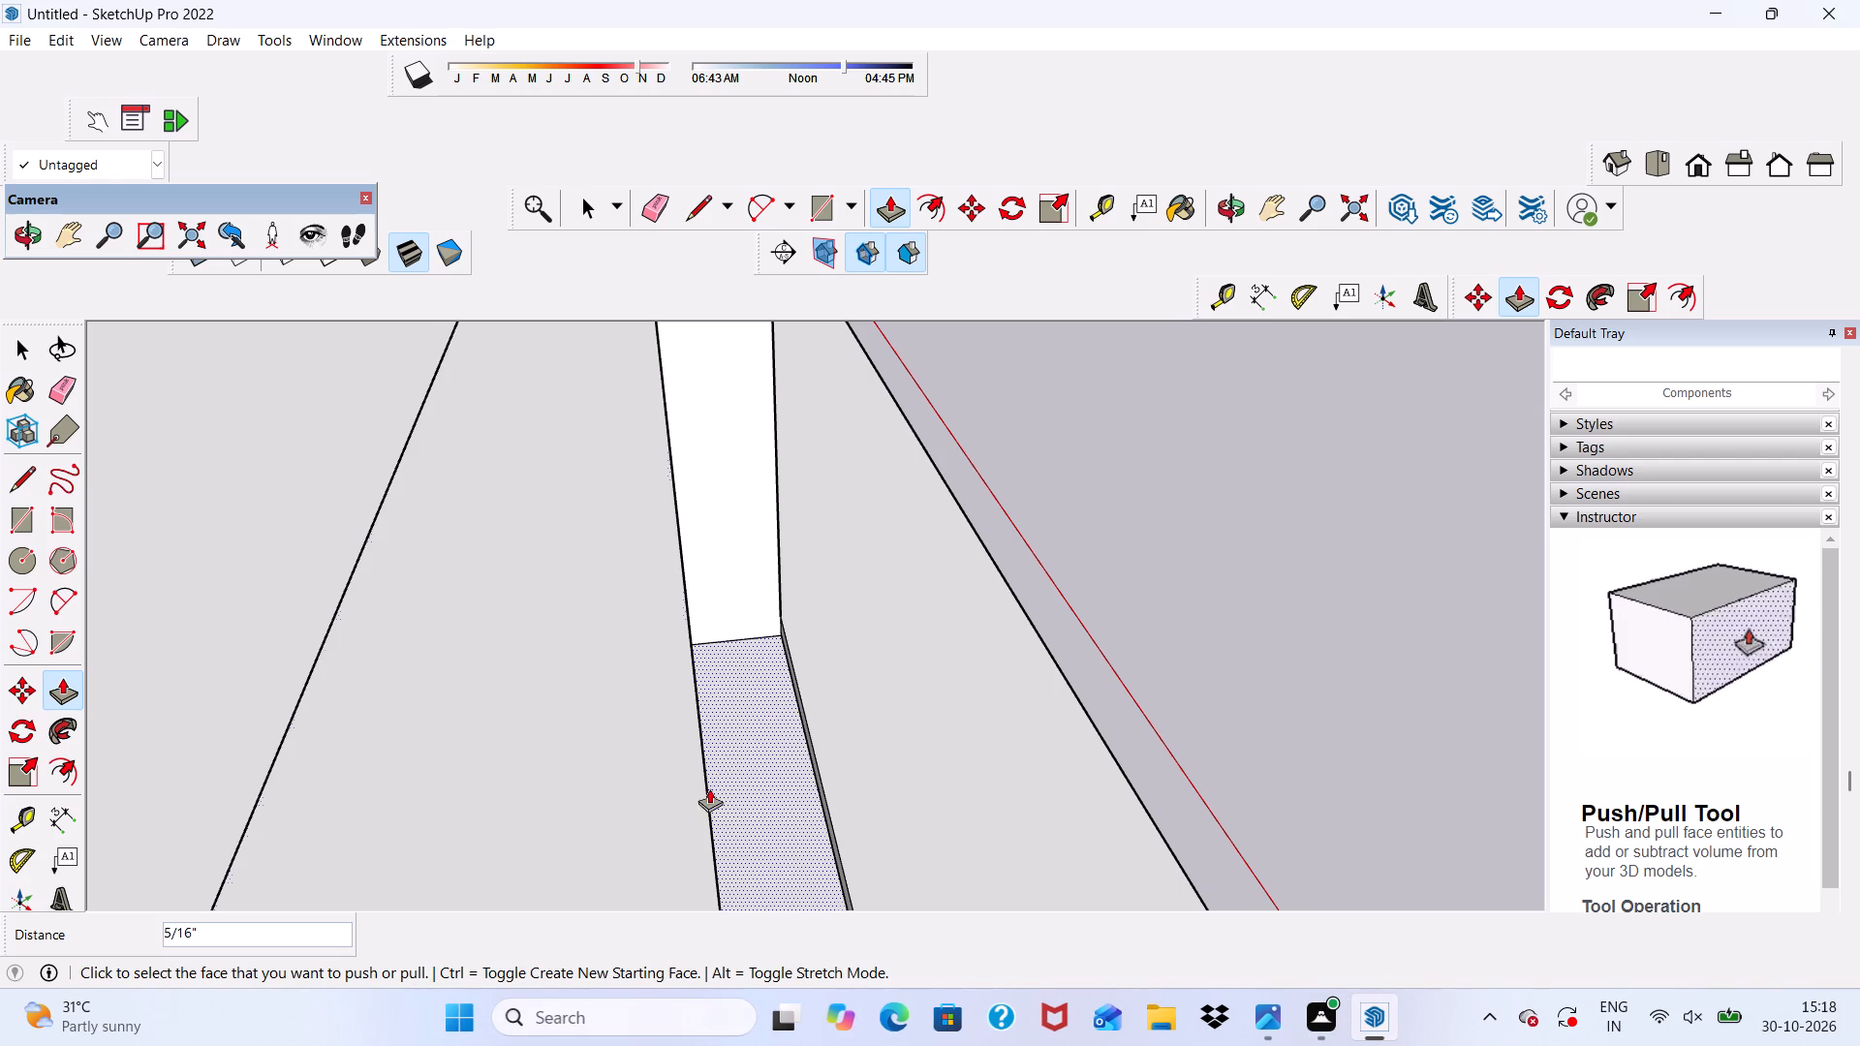
click(784, 788)
click(858, 759)
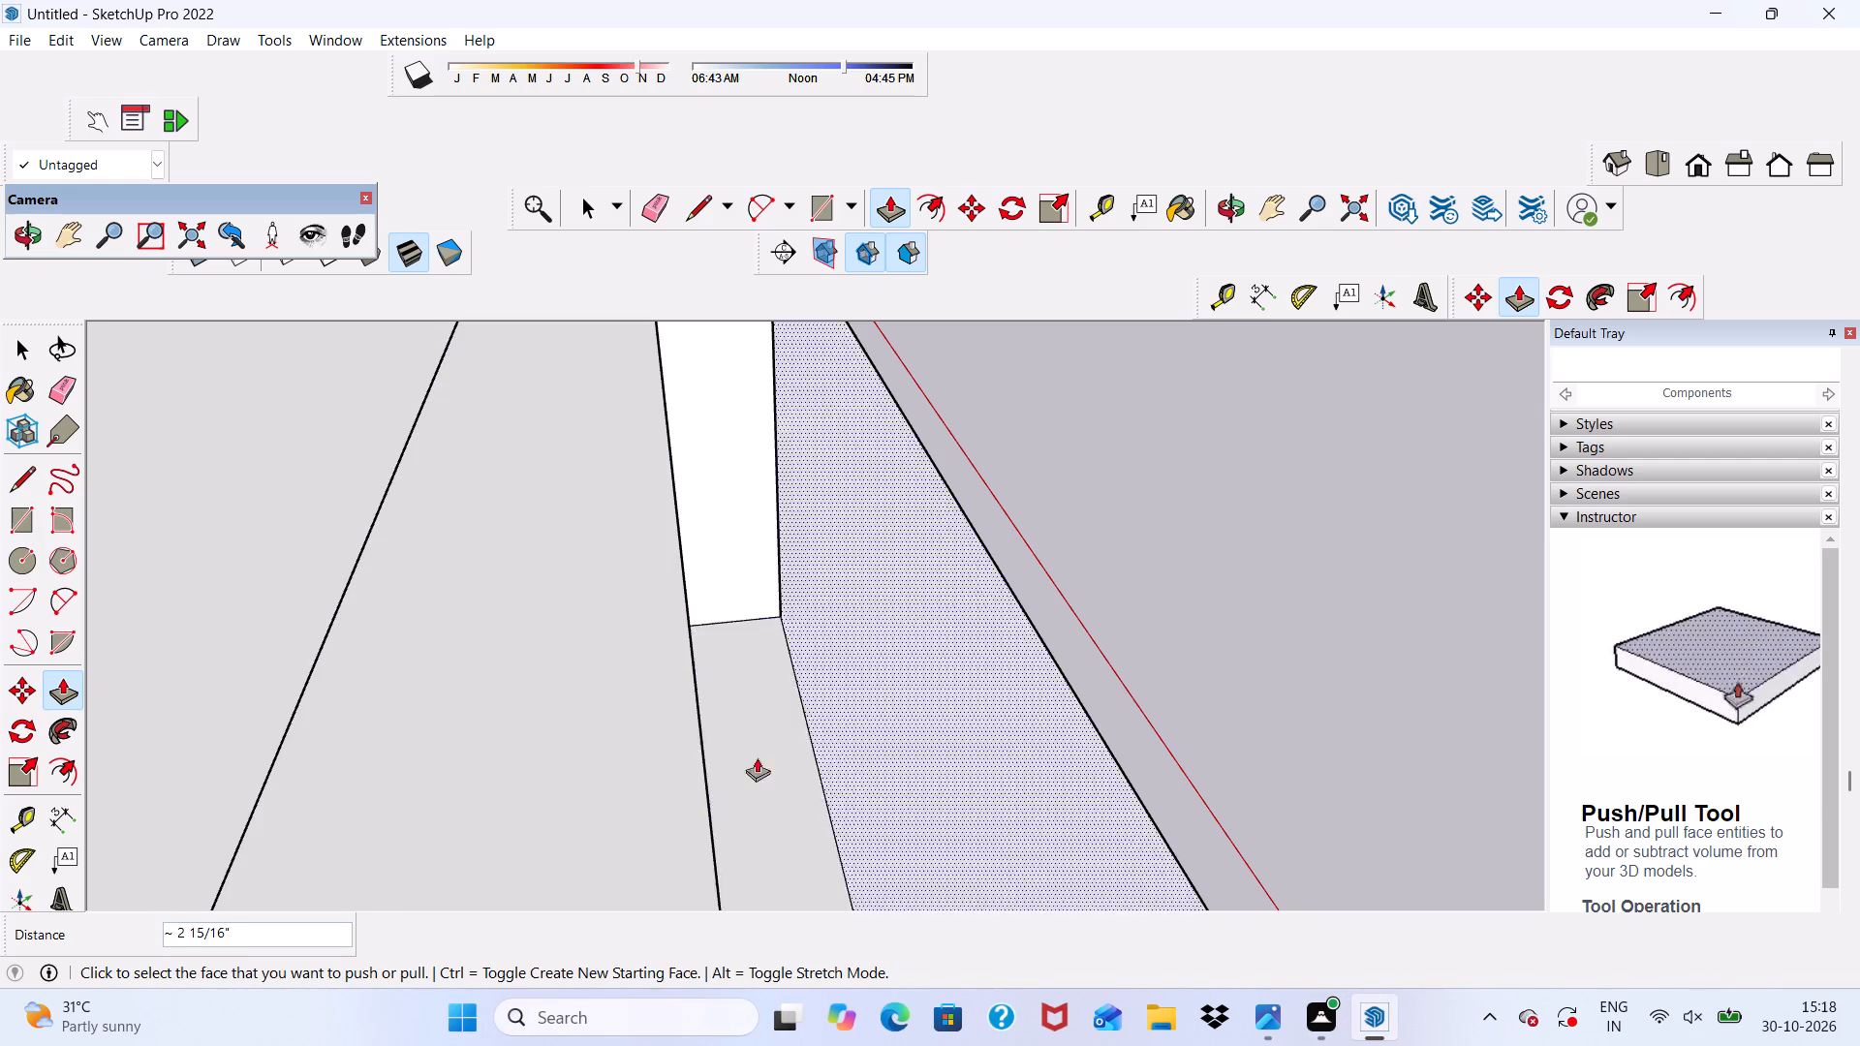
Push/Pull the sunken strip in the gate frame's opening up about 5/8", plus 2 5/8", to the slab's level.
scroll(695, 778, down, 6)
scroll(759, 725, down, 9)
middle_drag(851, 752, 443, 784)
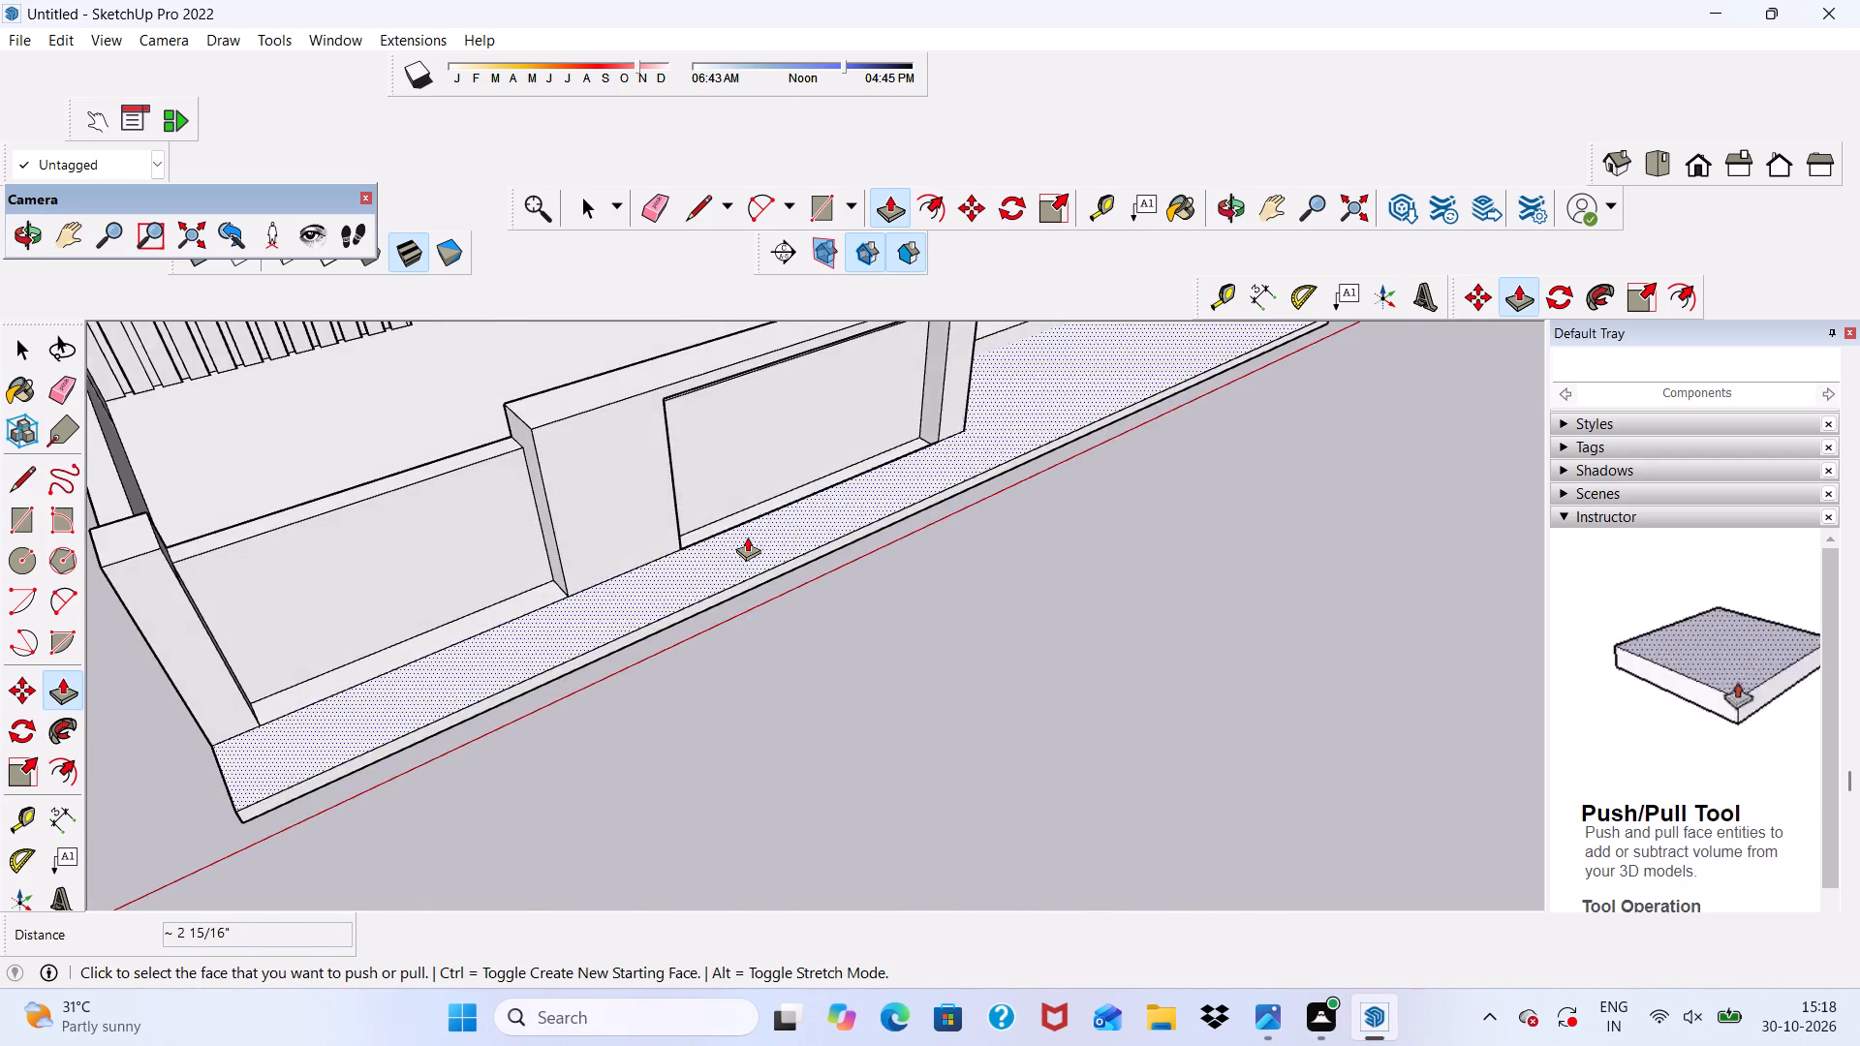
scroll(756, 510, up, 15)
click(751, 566)
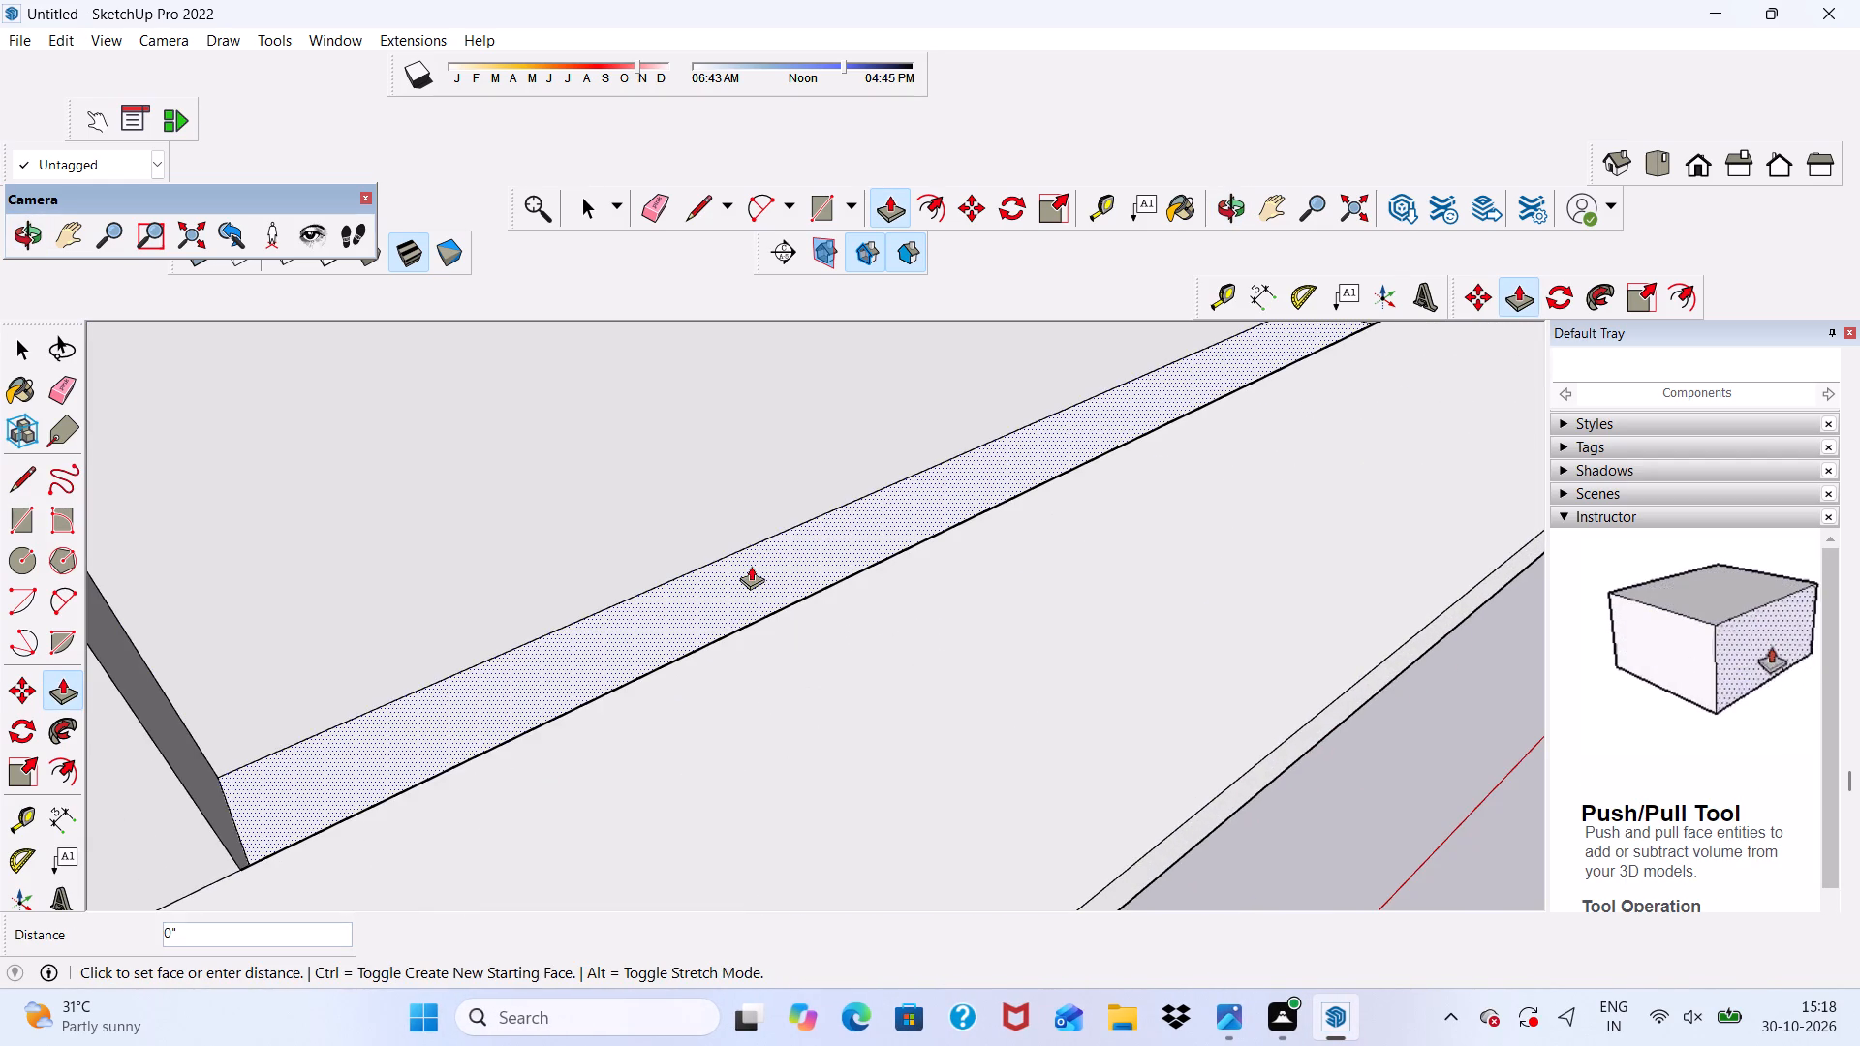
click(618, 702)
scroll(667, 630, down, 6)
middle_drag(639, 716, 886, 750)
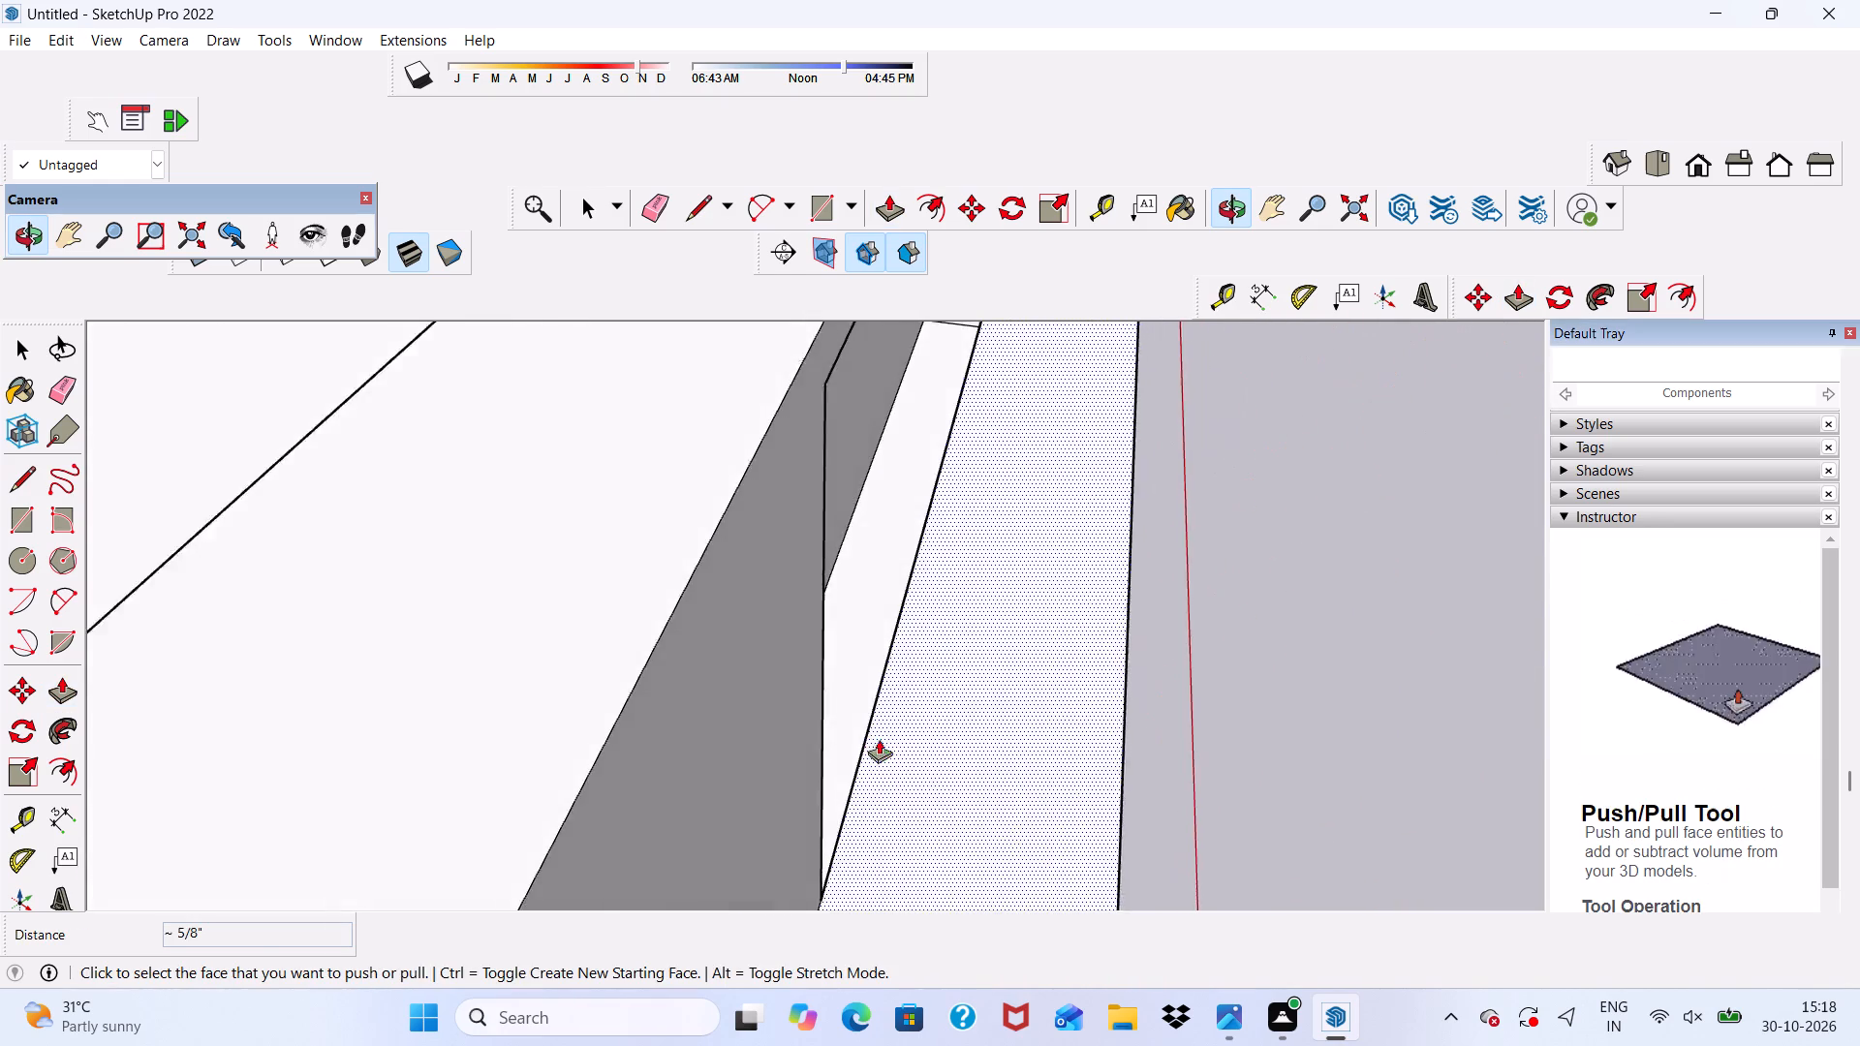
scroll(876, 736, up, 4)
click(828, 720)
click(862, 798)
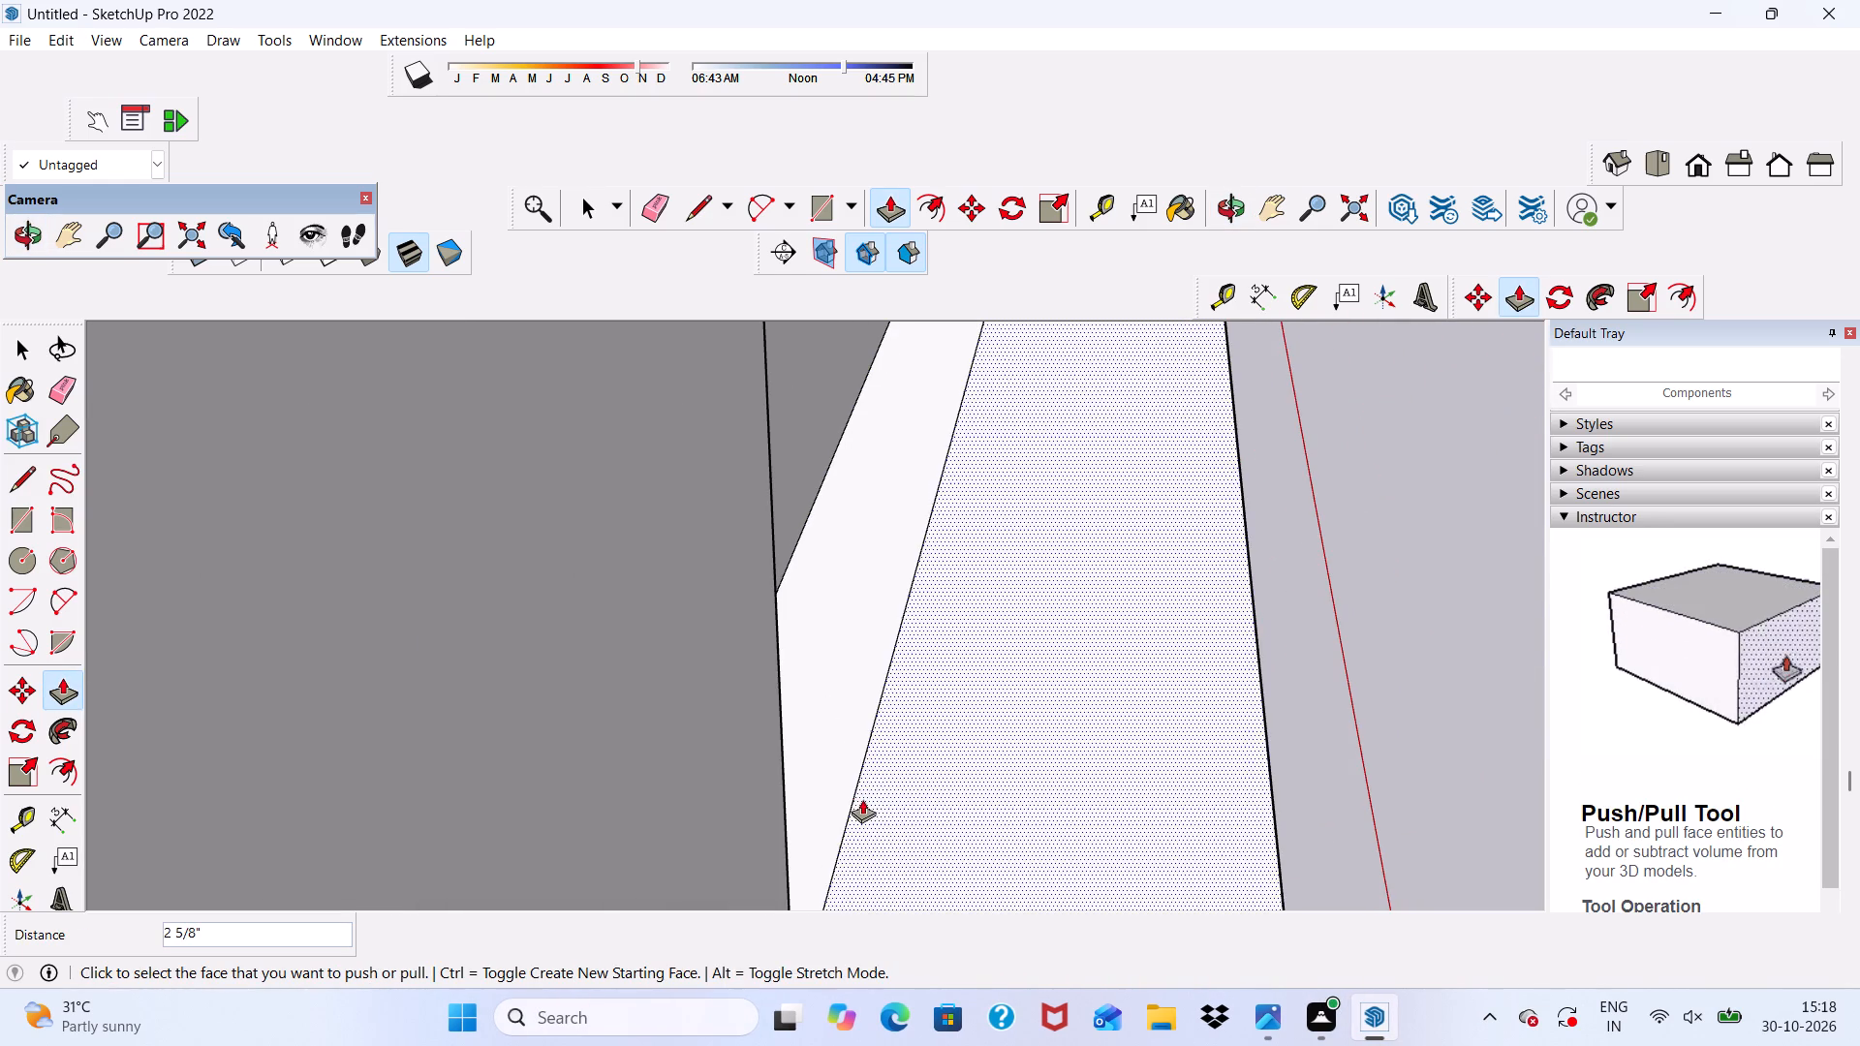
scroll(856, 678, down, 9)
middle_drag(956, 711, 503, 612)
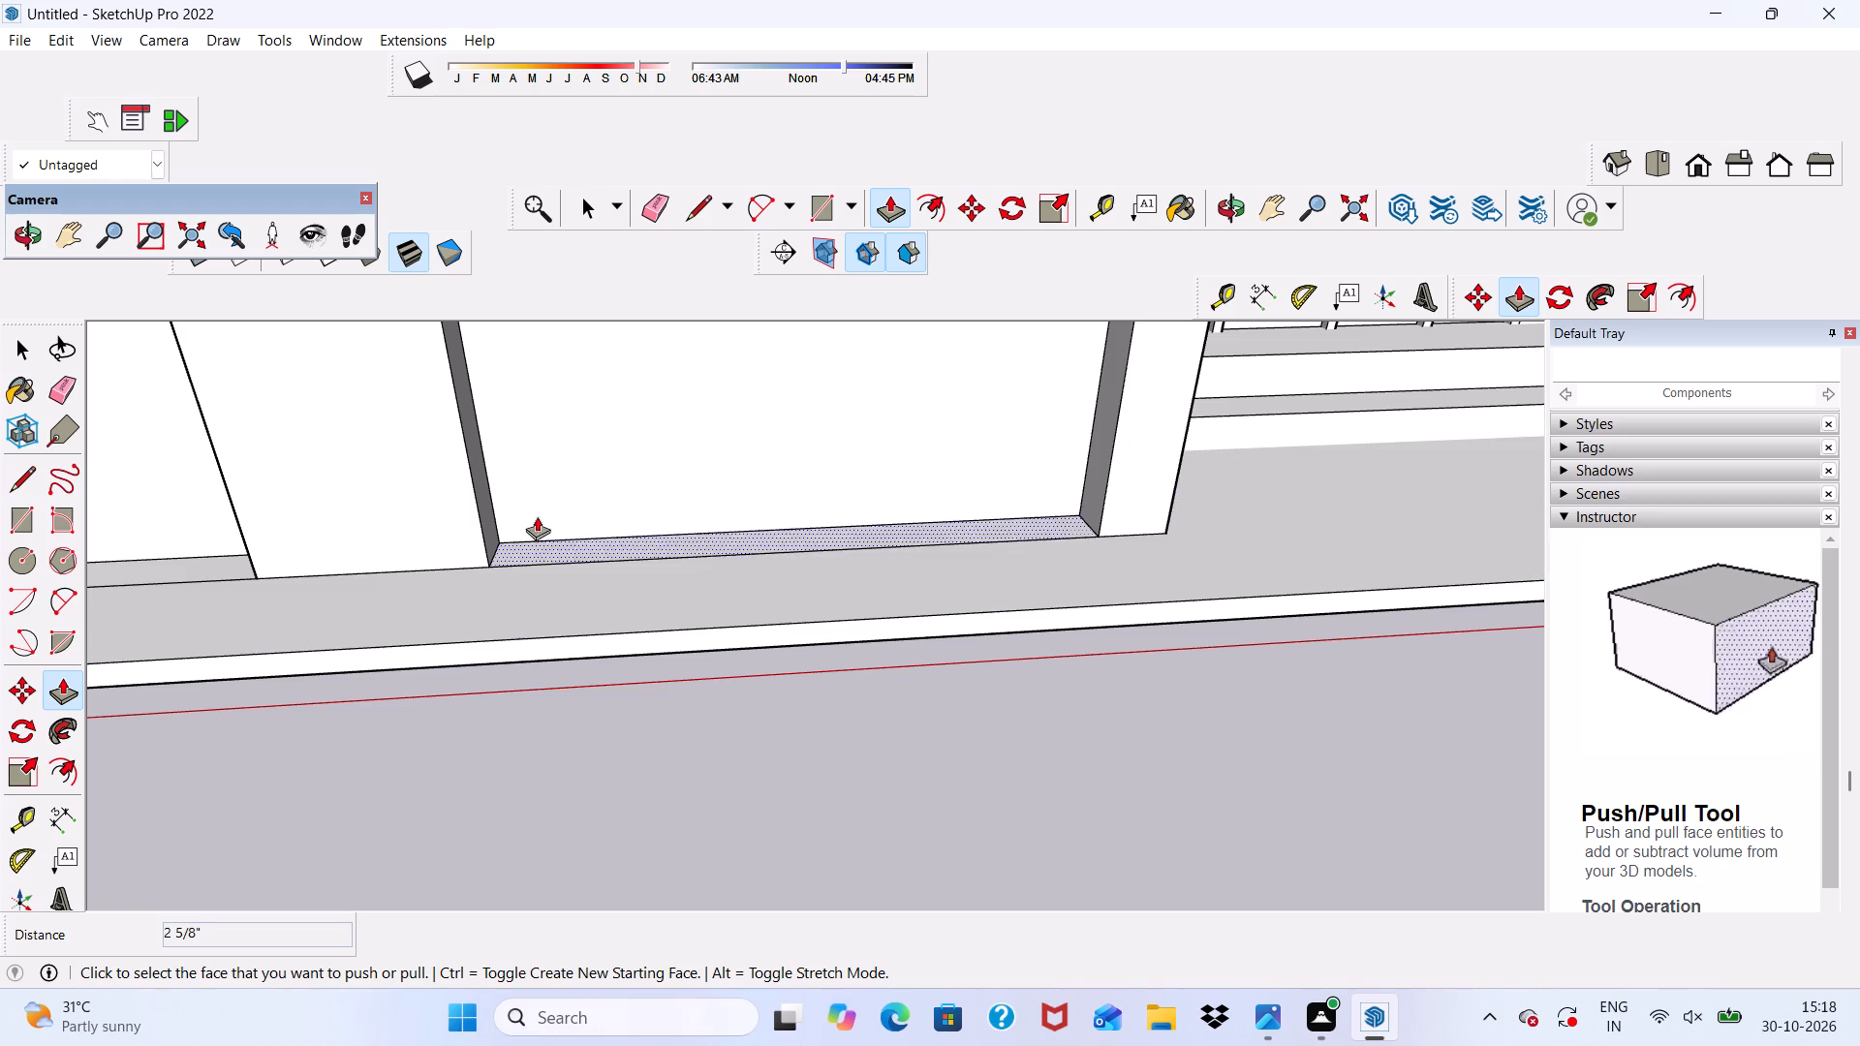
Erase the leftover slab edge lines in front of the gate frame's opening and along the low front wall.
click(646, 217)
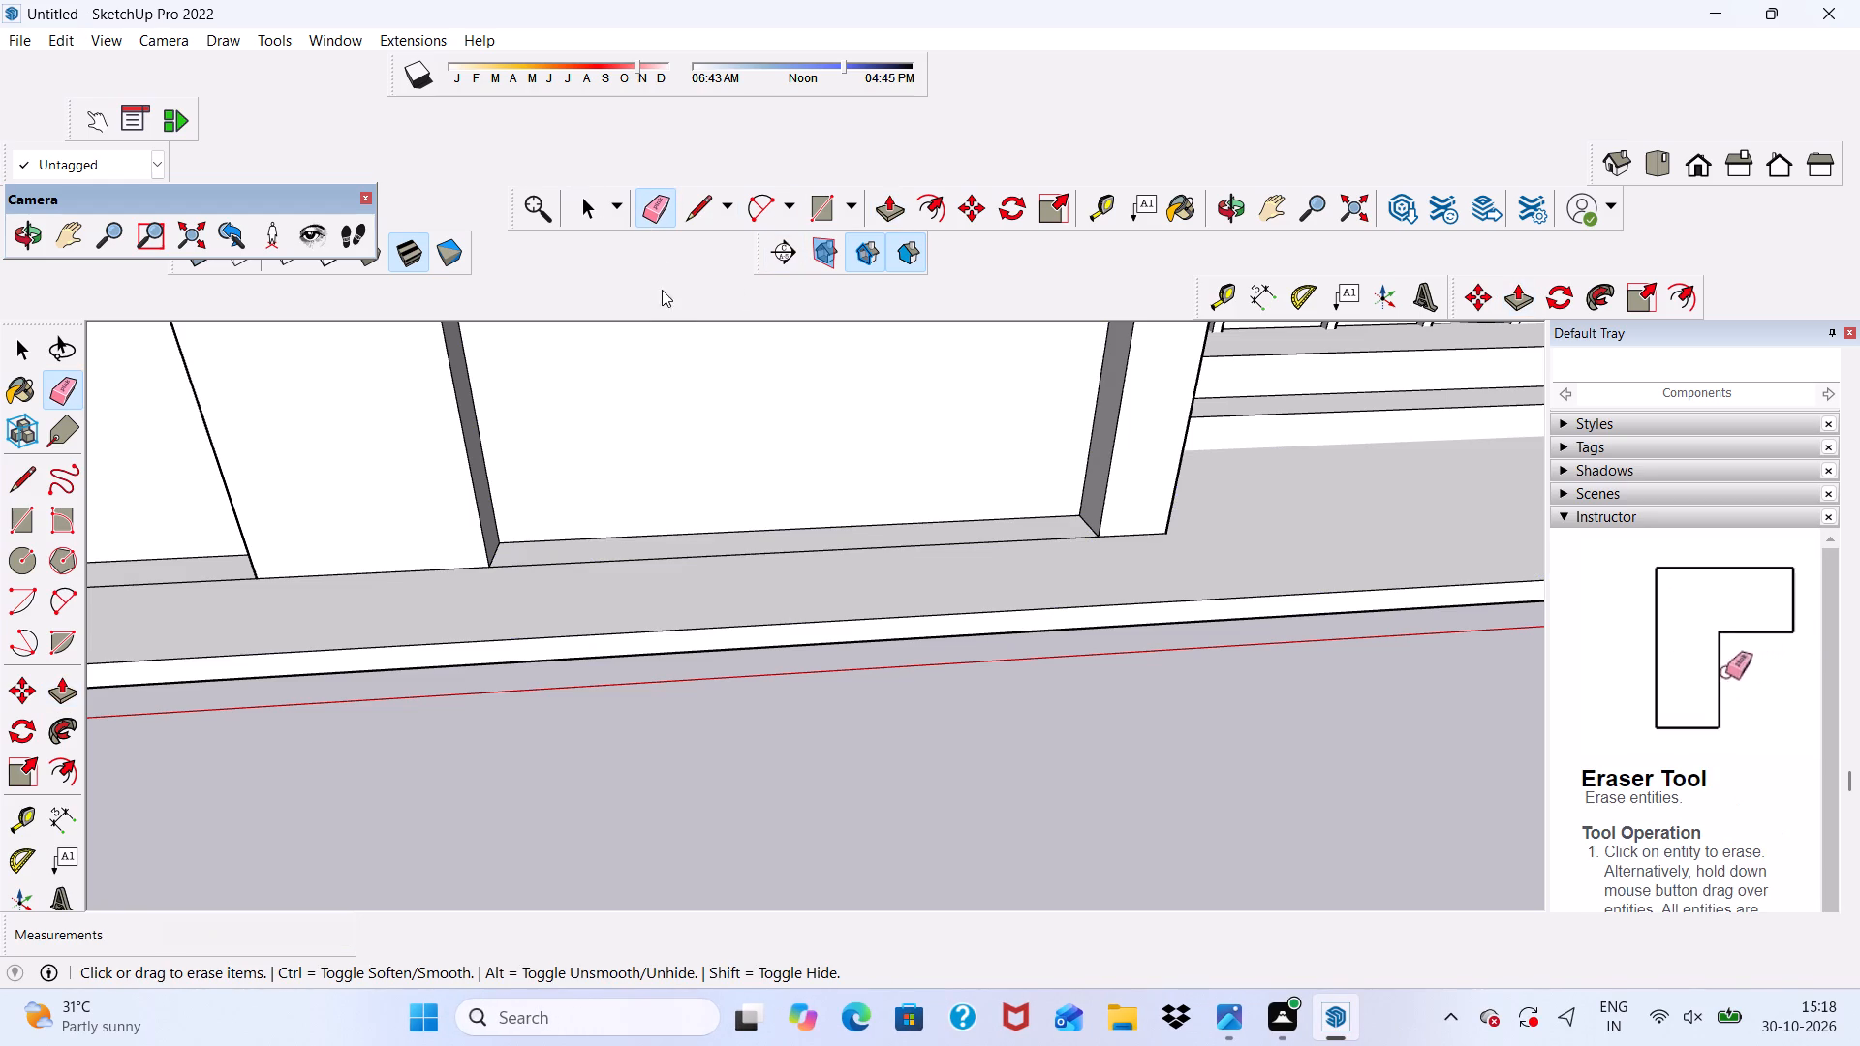
scroll(754, 532, up, 1)
drag(754, 544, 754, 556)
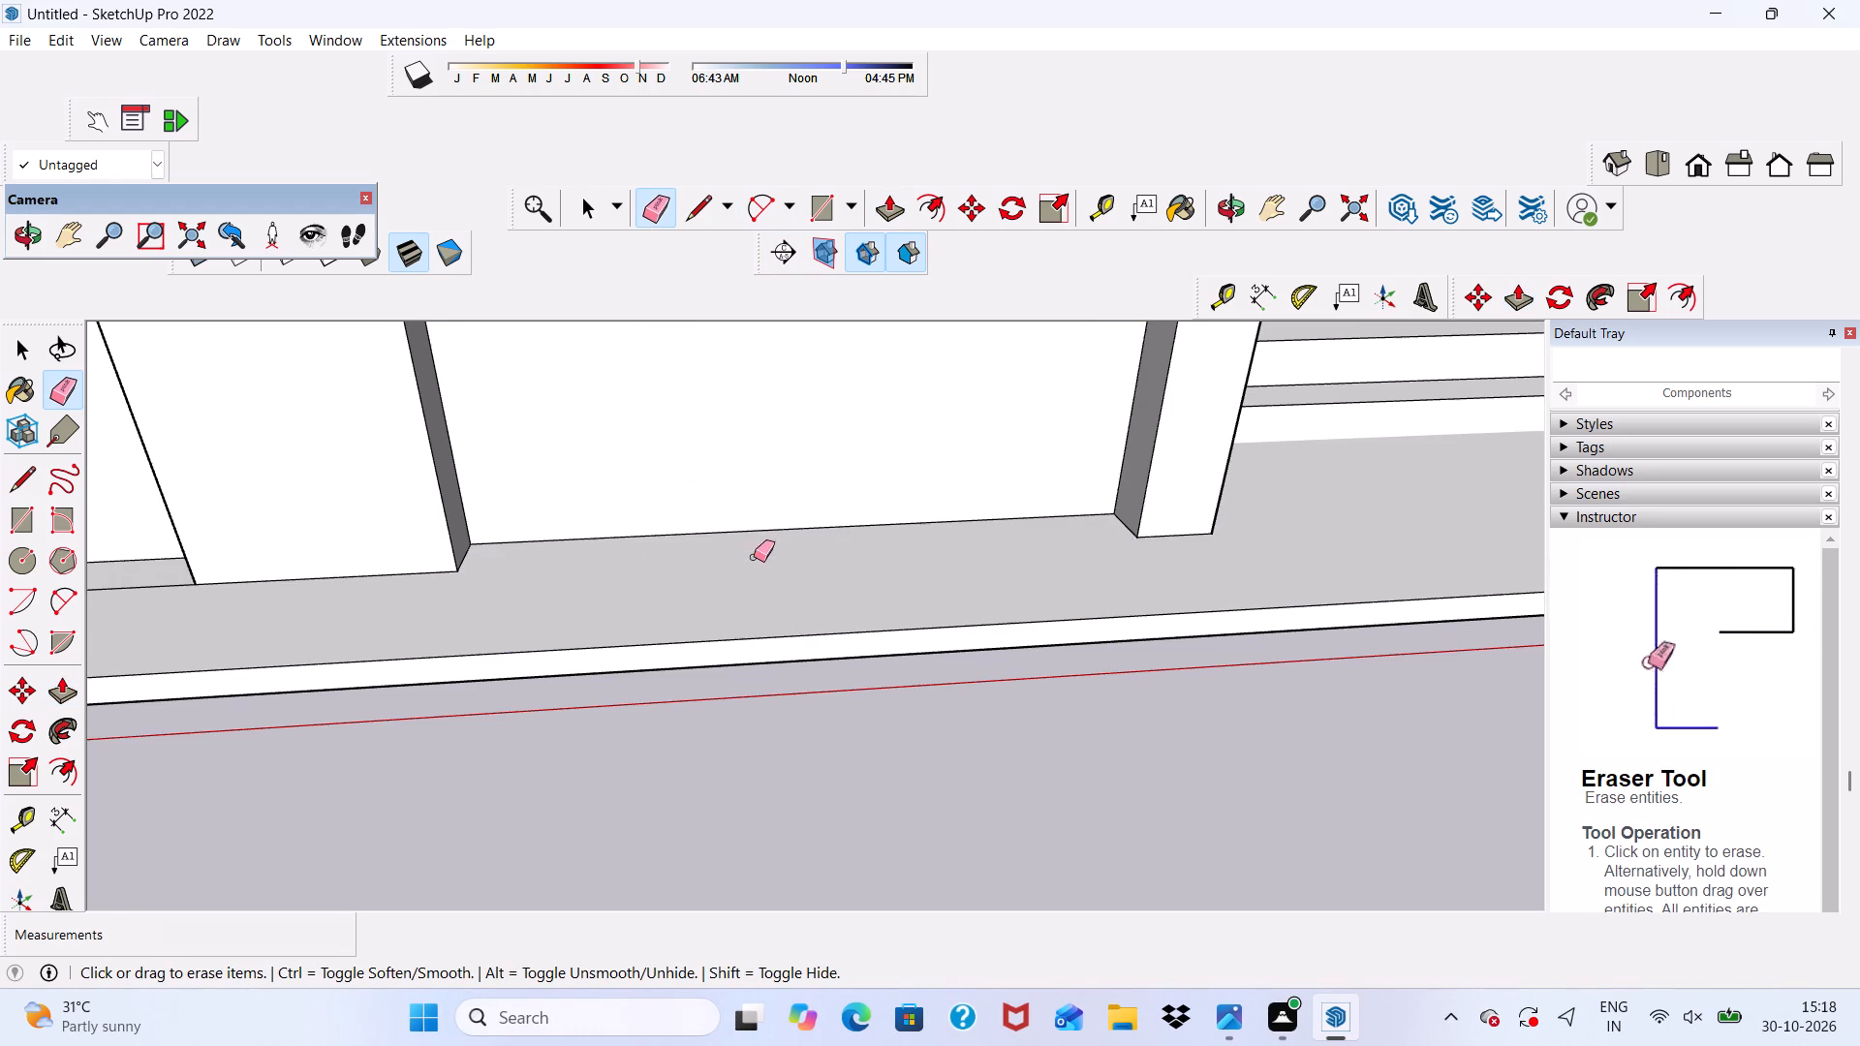
scroll(237, 615, down, 12)
scroll(348, 673, up, 8)
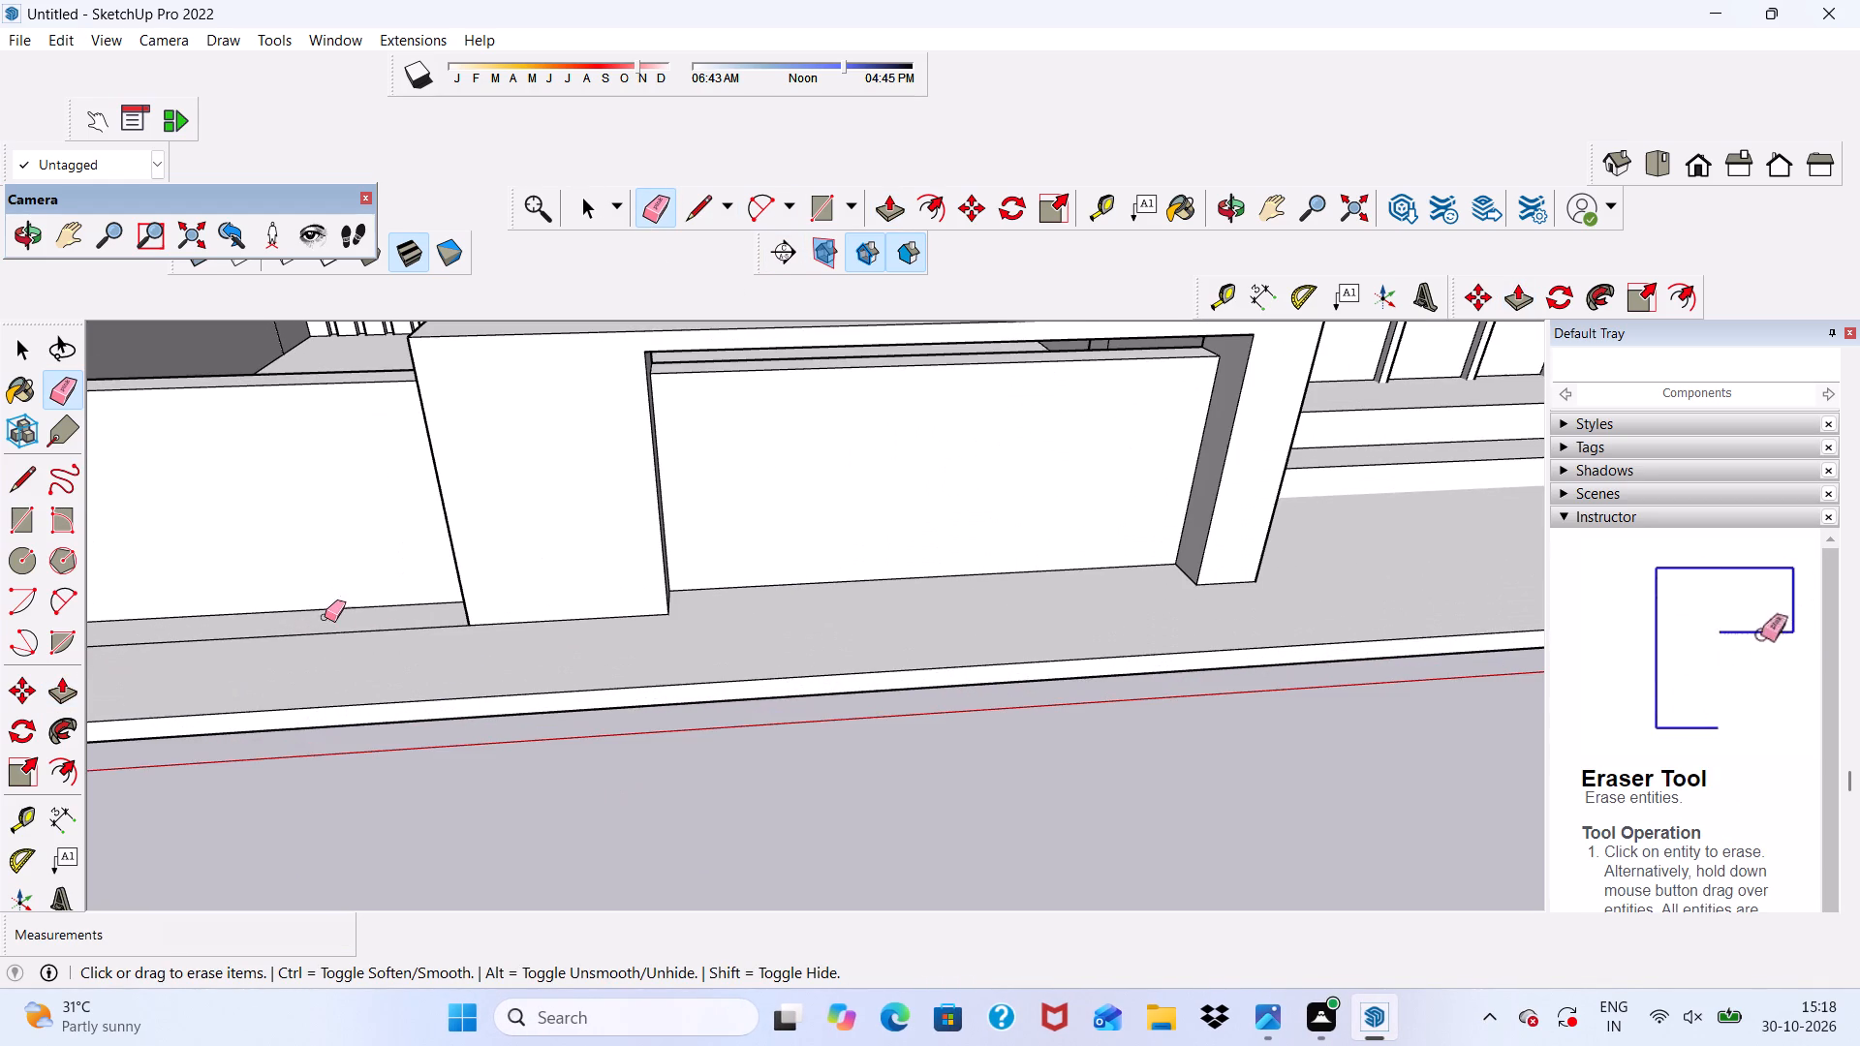
click(325, 634)
scroll(329, 623, down, 5)
scroll(646, 622, down, 4)
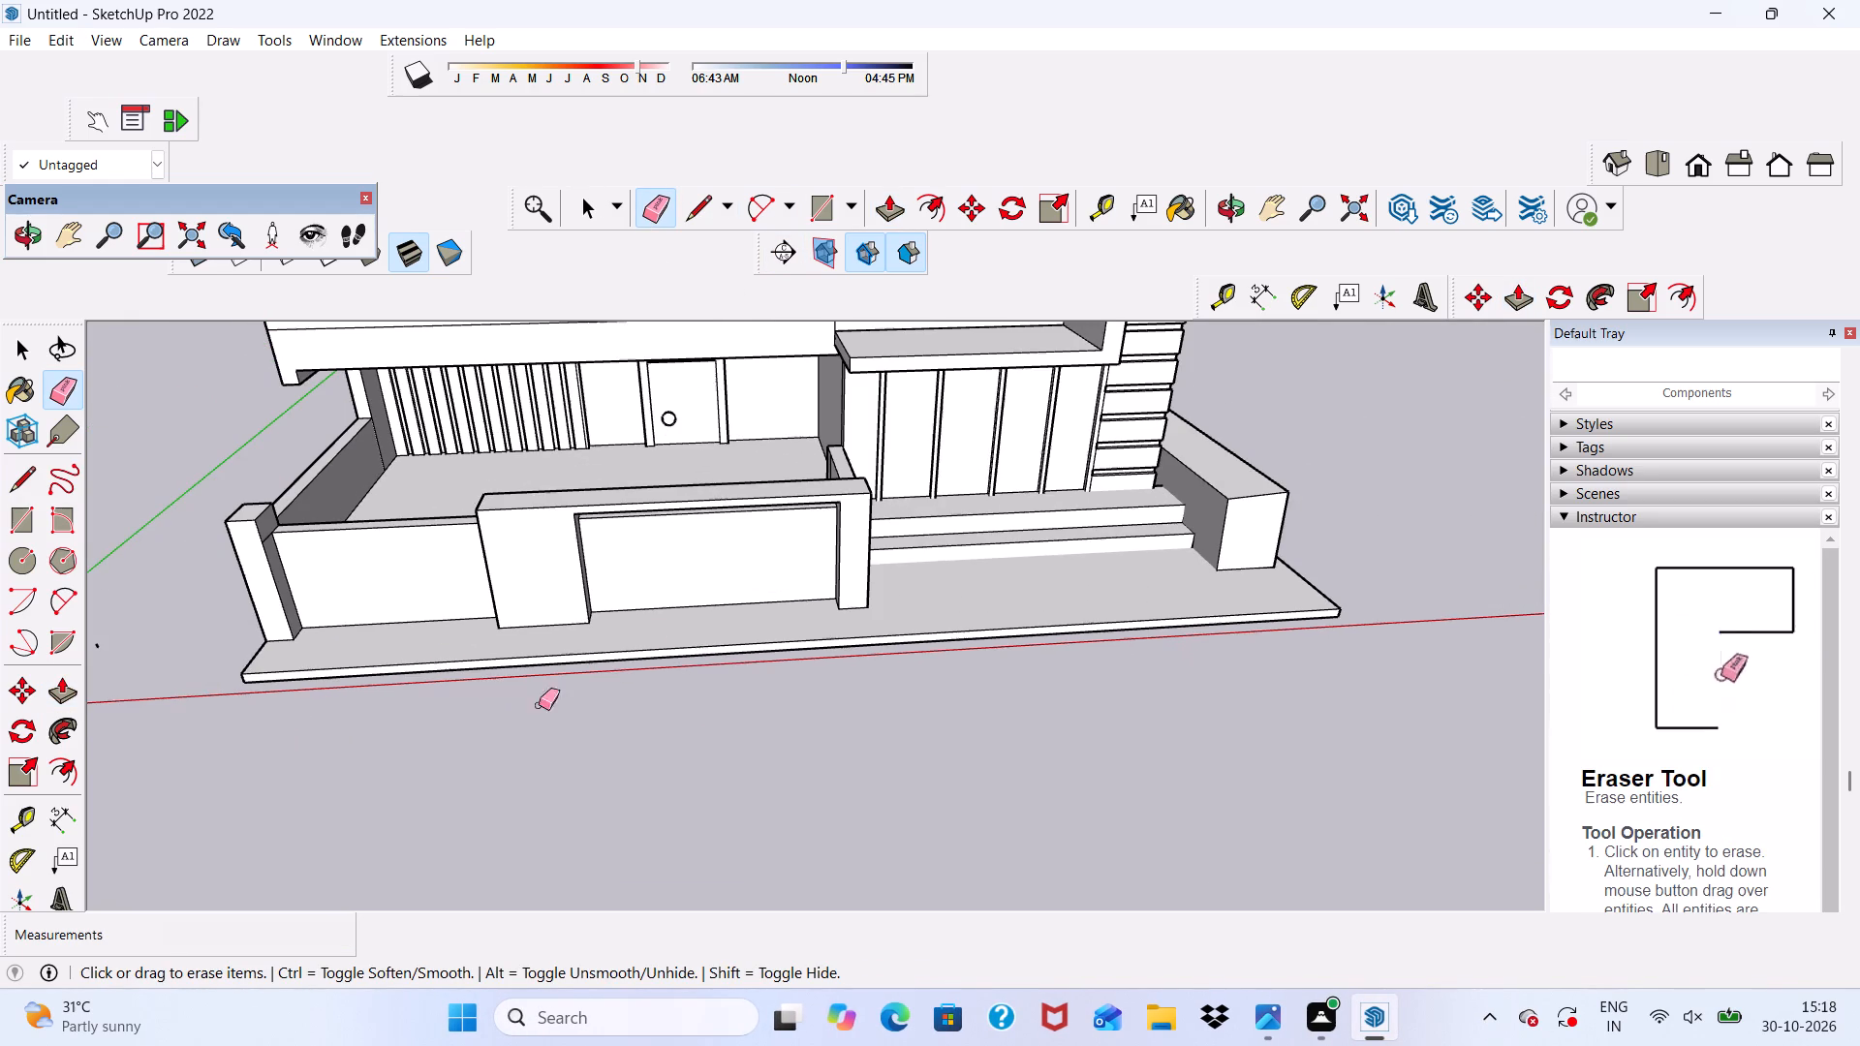
Examine the house's front elevation, boundary walls and ground slab from several angles and distances.
middle_drag(339, 729, 417, 693)
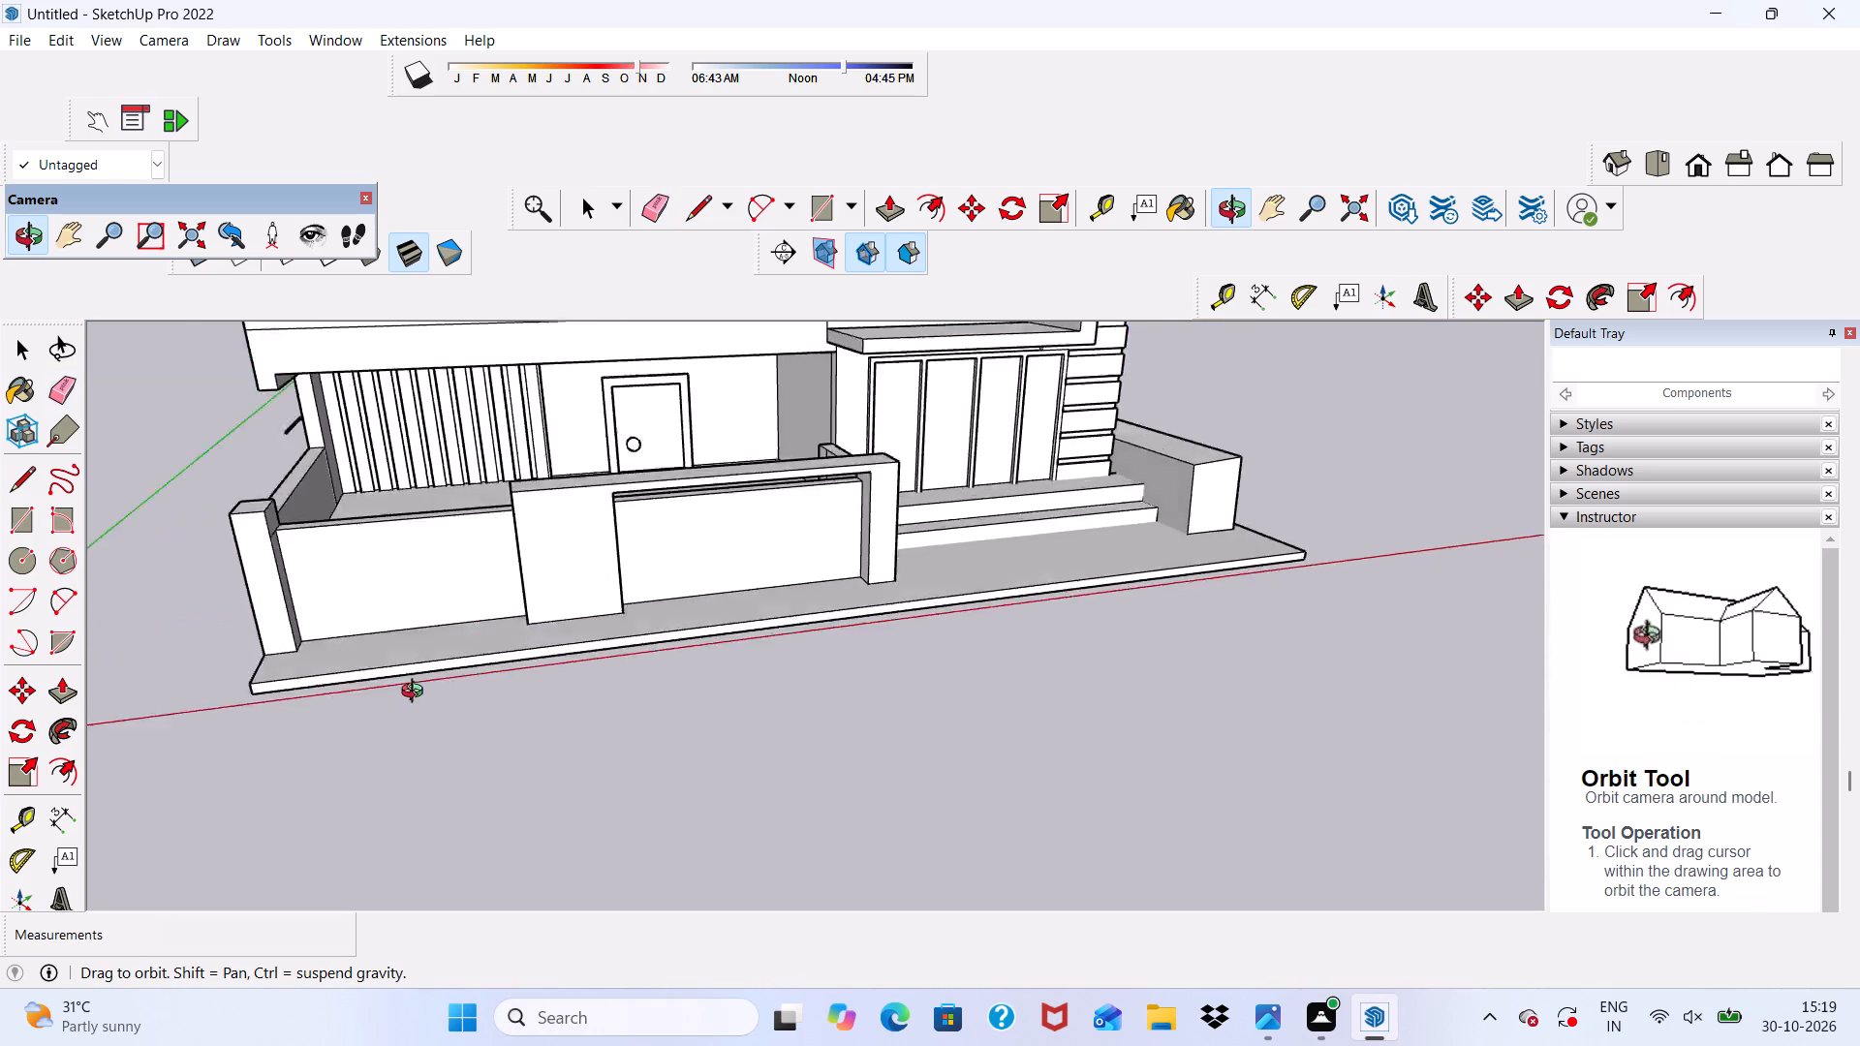
middle_drag(417, 693, 402, 791)
scroll(491, 702, down, 5)
key(space)
middle_drag(674, 806, 598, 558)
scroll(598, 558, up, 2)
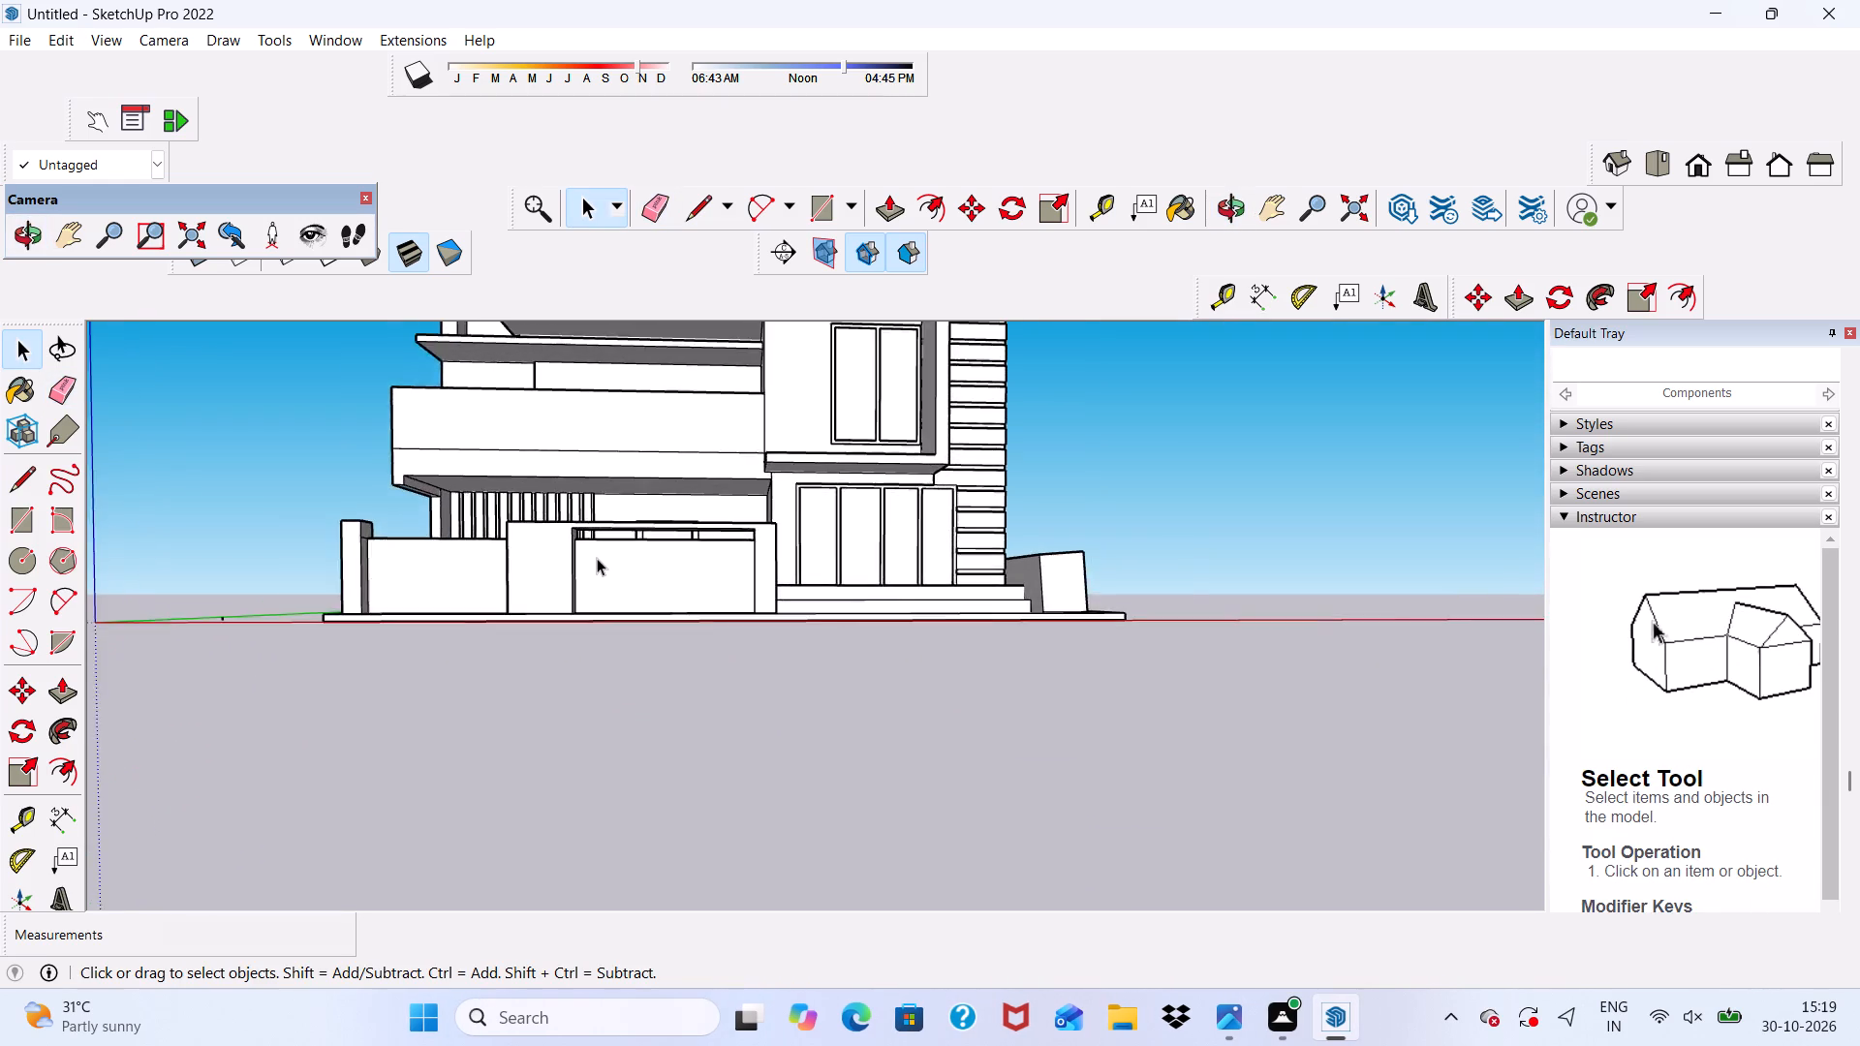
scroll(597, 558, up, 1)
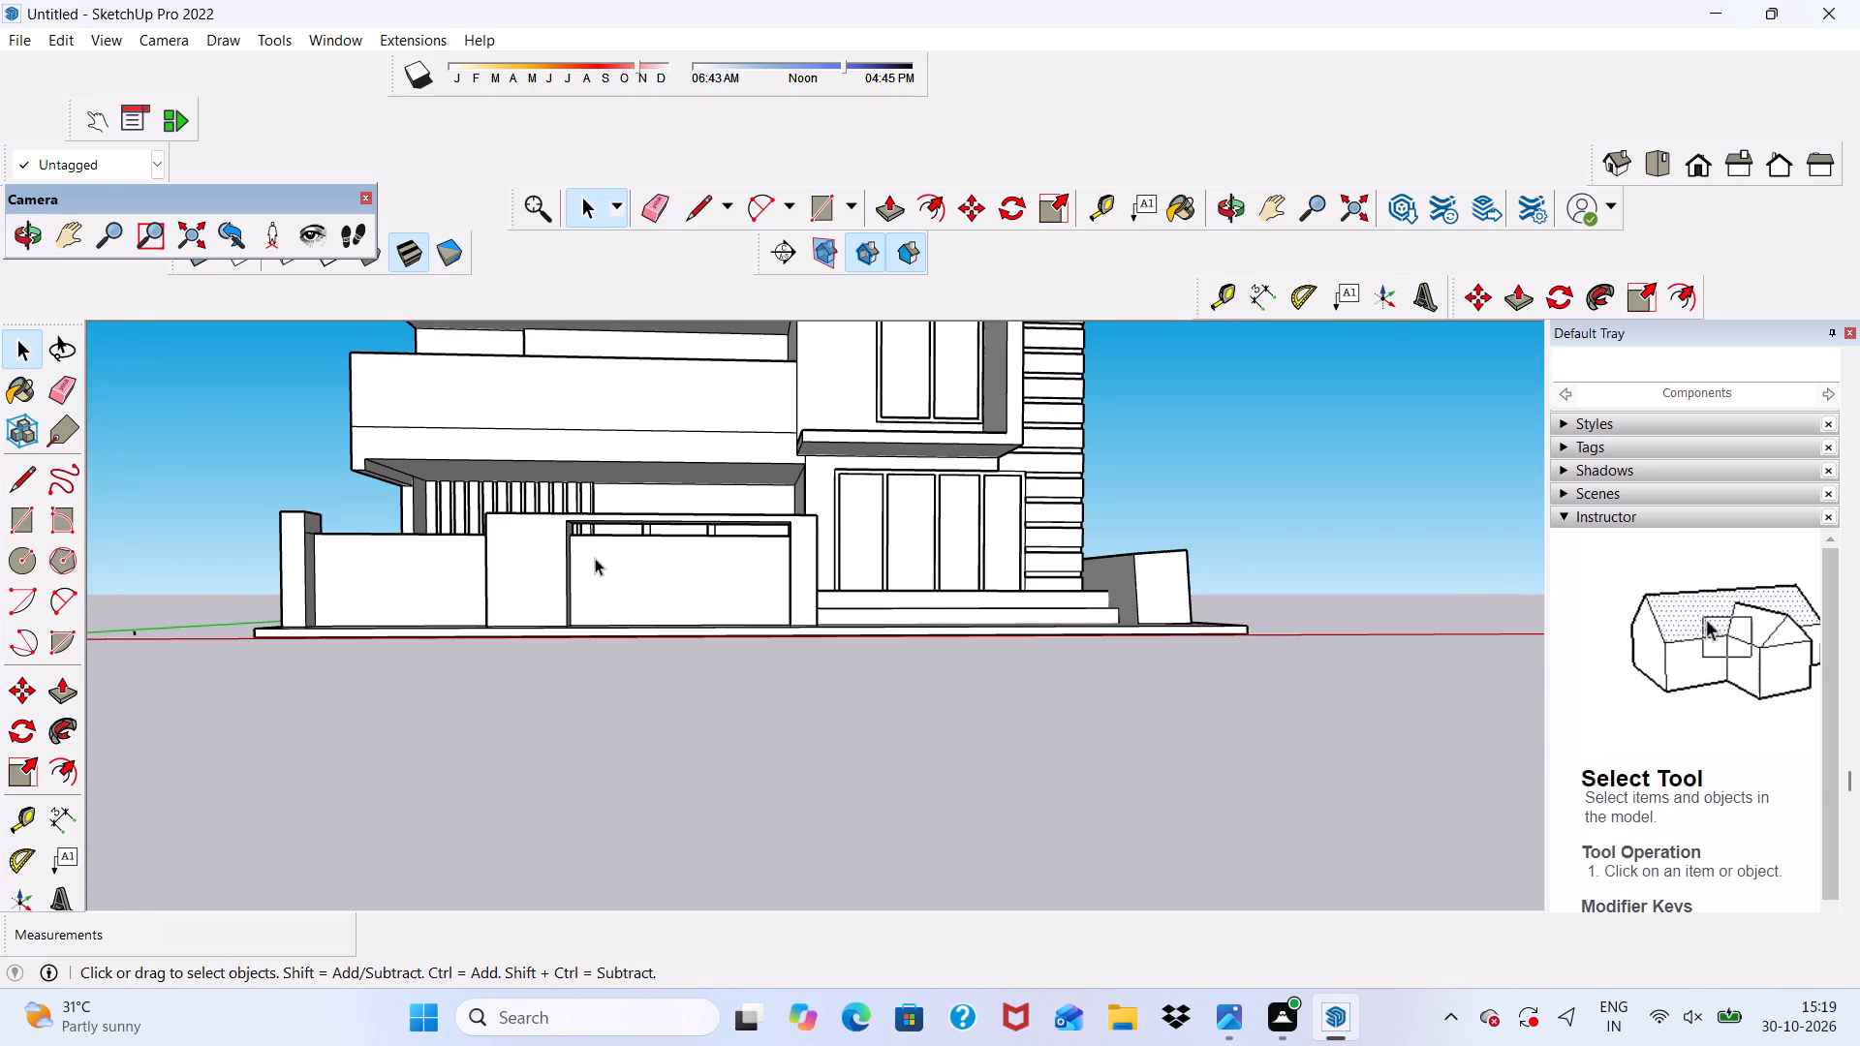
scroll(593, 564, down, 3)
scroll(593, 604, up, 2)
scroll(593, 604, down, 6)
scroll(673, 587, up, 2)
scroll(665, 573, down, 5)
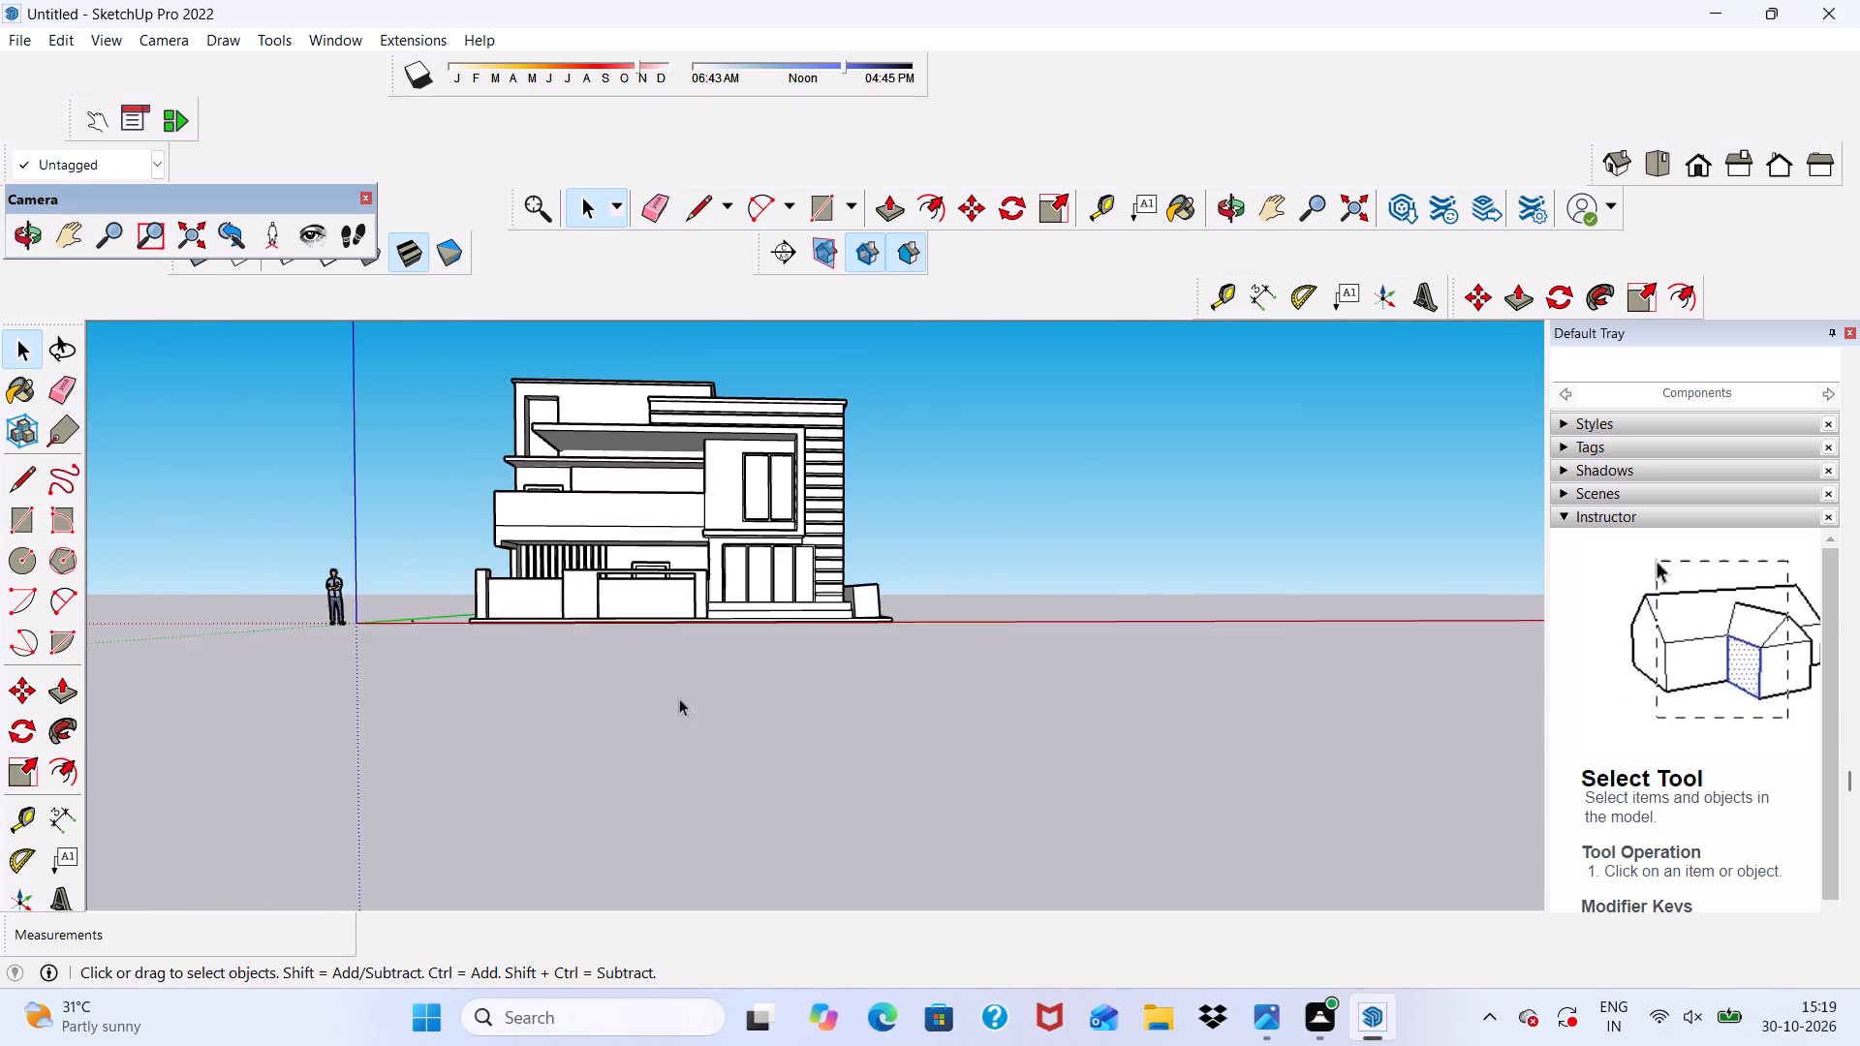
scroll(660, 646, up, 4)
scroll(618, 419, up, 4)
scroll(616, 392, down, 5)
middle_drag(634, 664, 534, 754)
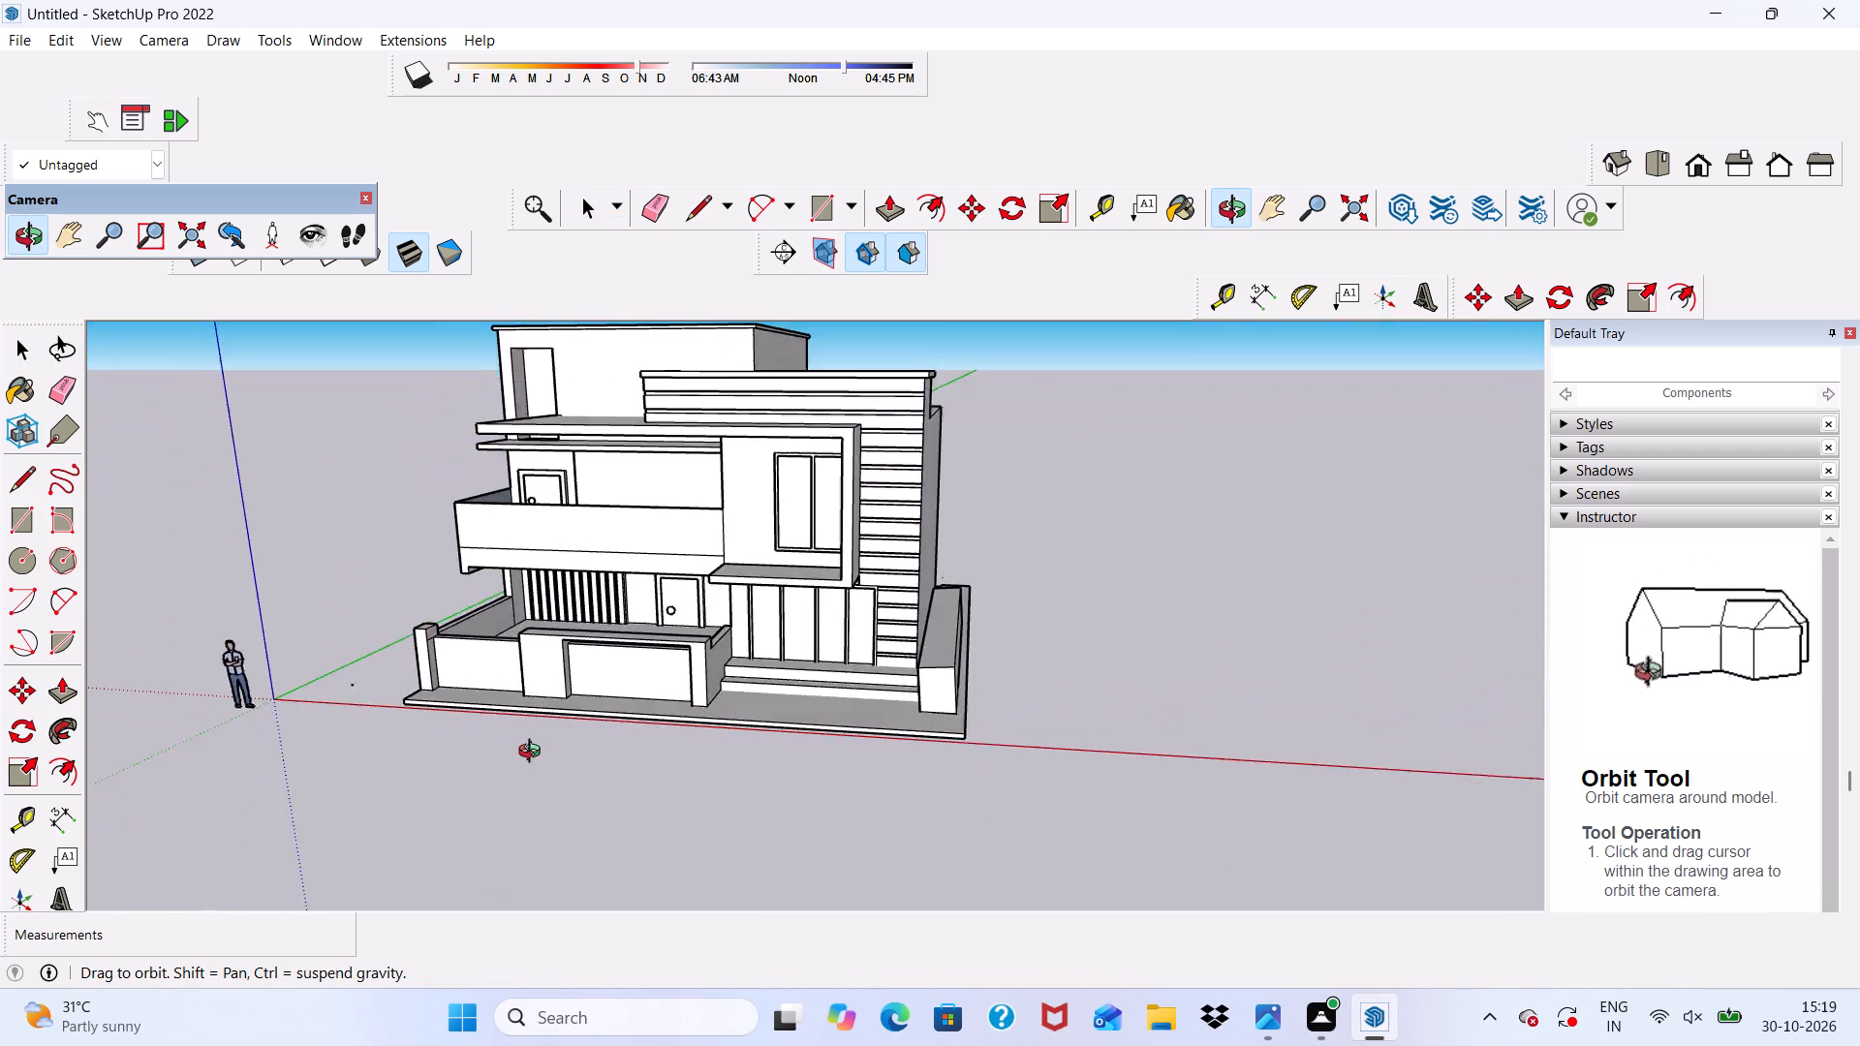
middle_drag(534, 754, 610, 629)
middle_drag(629, 670, 631, 696)
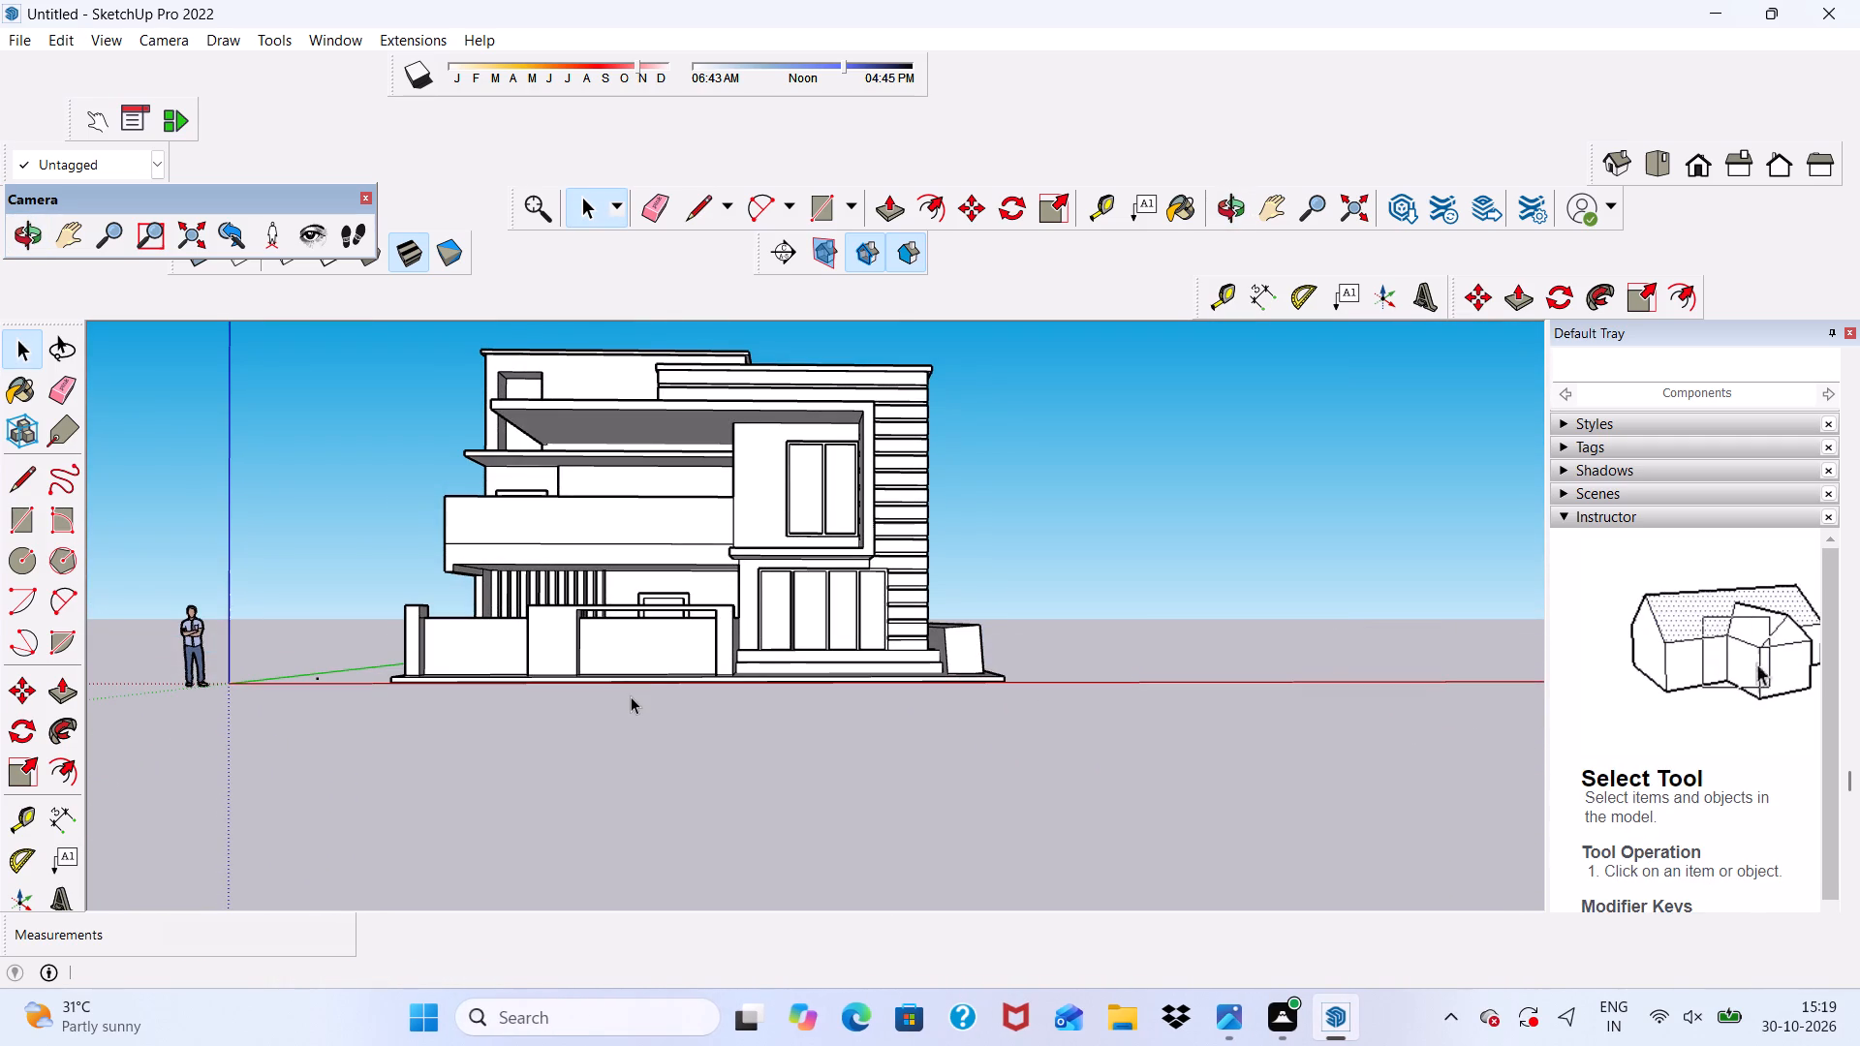
Draw a rectangle about 11' 1 11/16" by 3 1/2" across the top of the gate panel's front face.
scroll(631, 697, up, 4)
scroll(615, 607, up, 15)
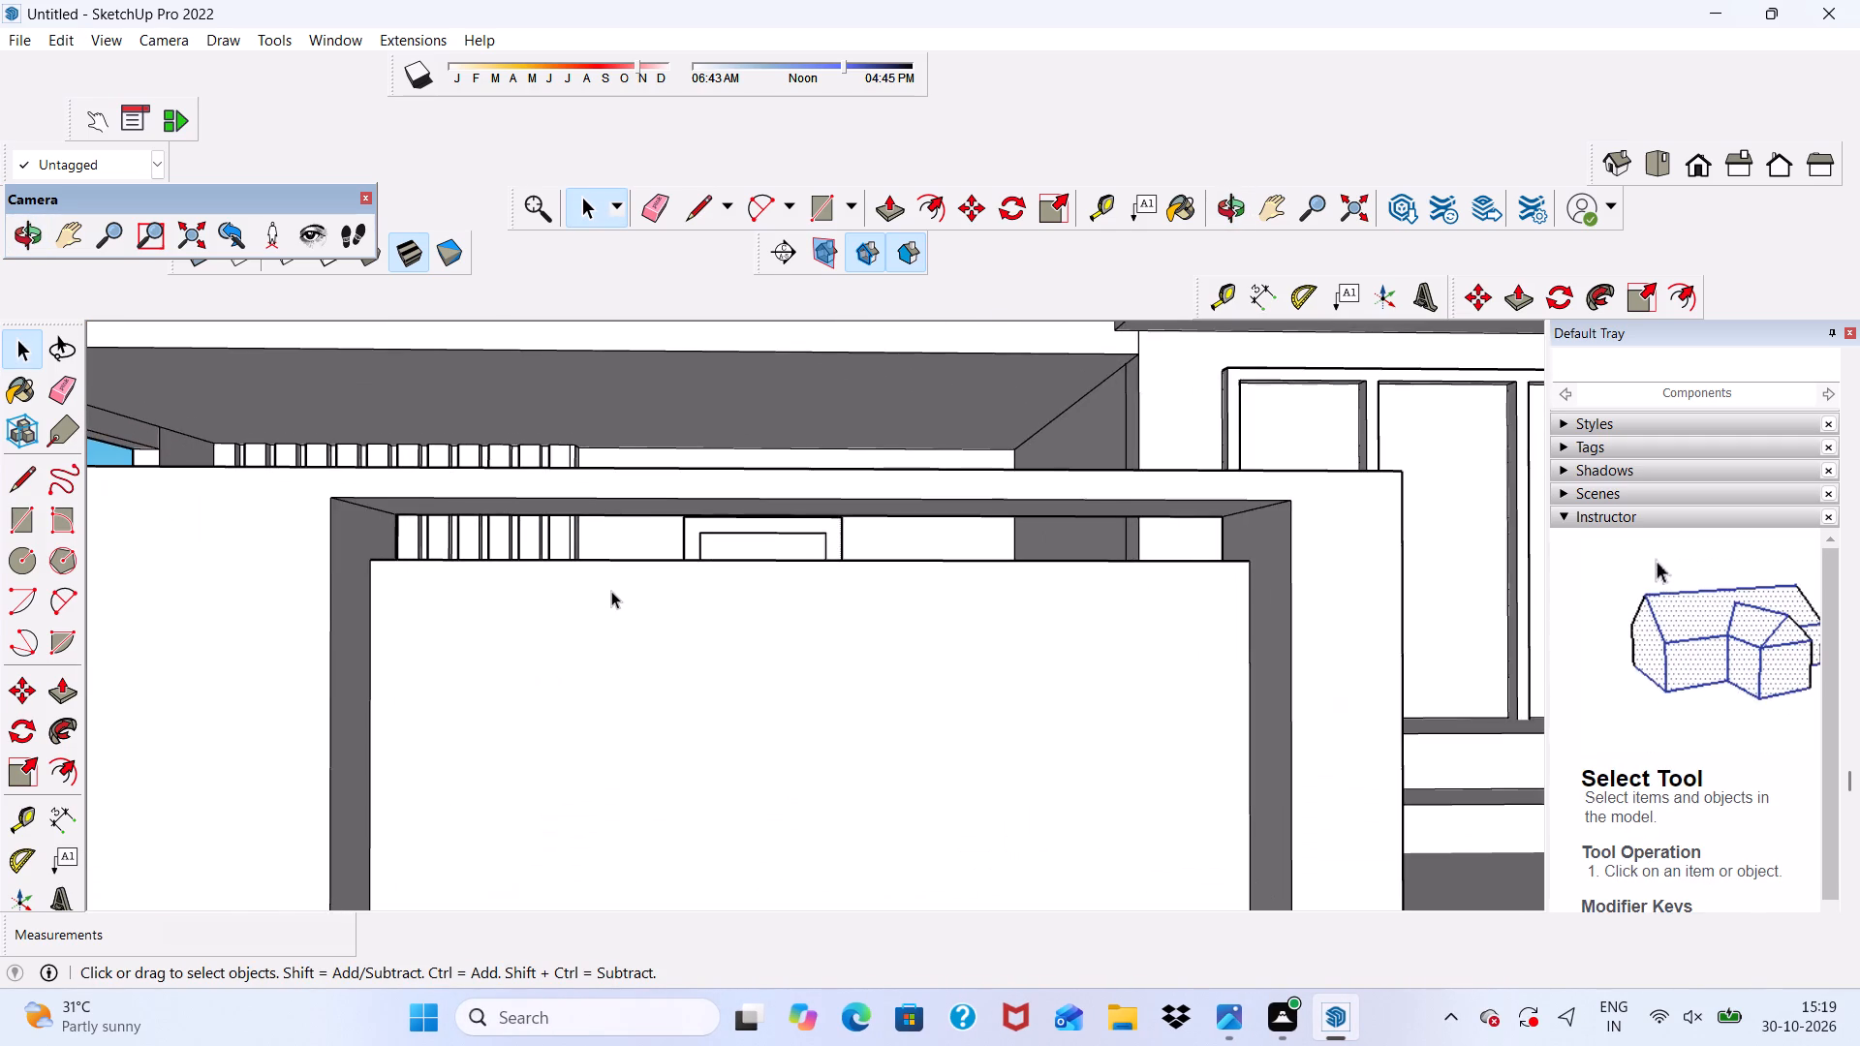
scroll(611, 591, up, 3)
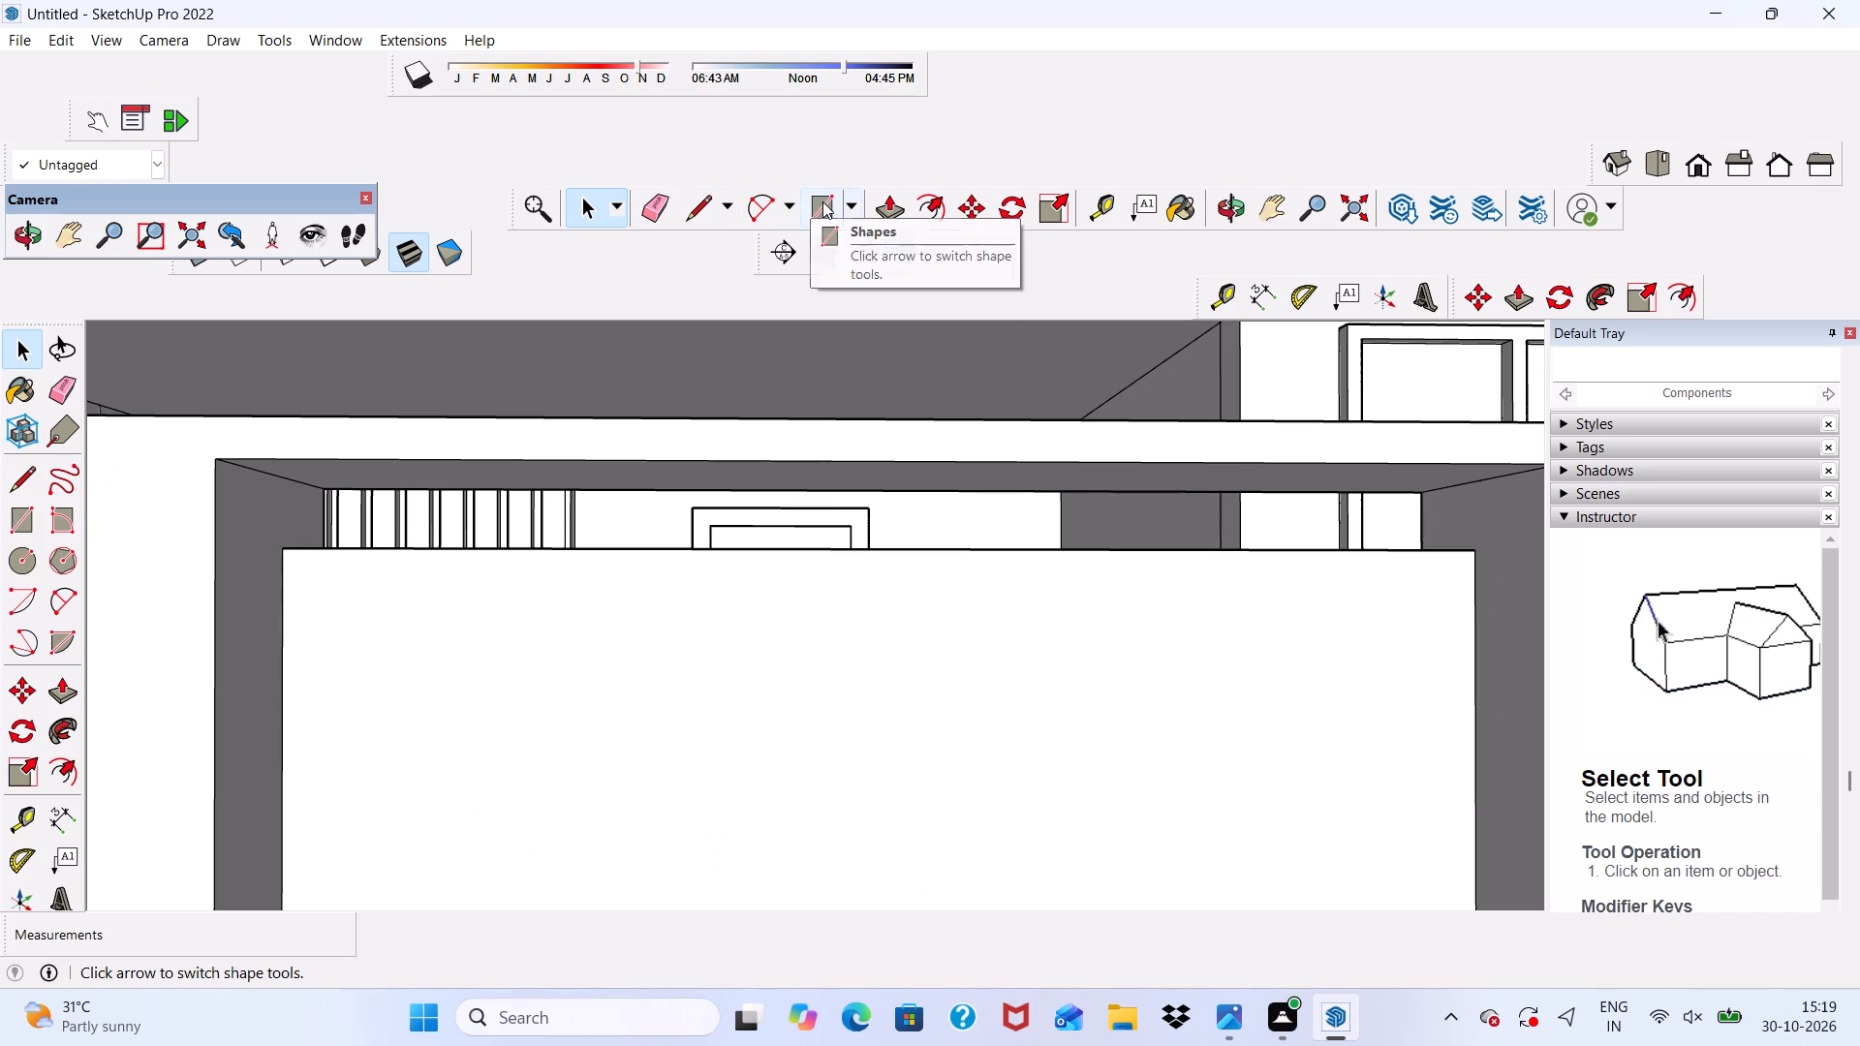
click(822, 201)
scroll(797, 279, down, 4)
scroll(431, 509, up, 4)
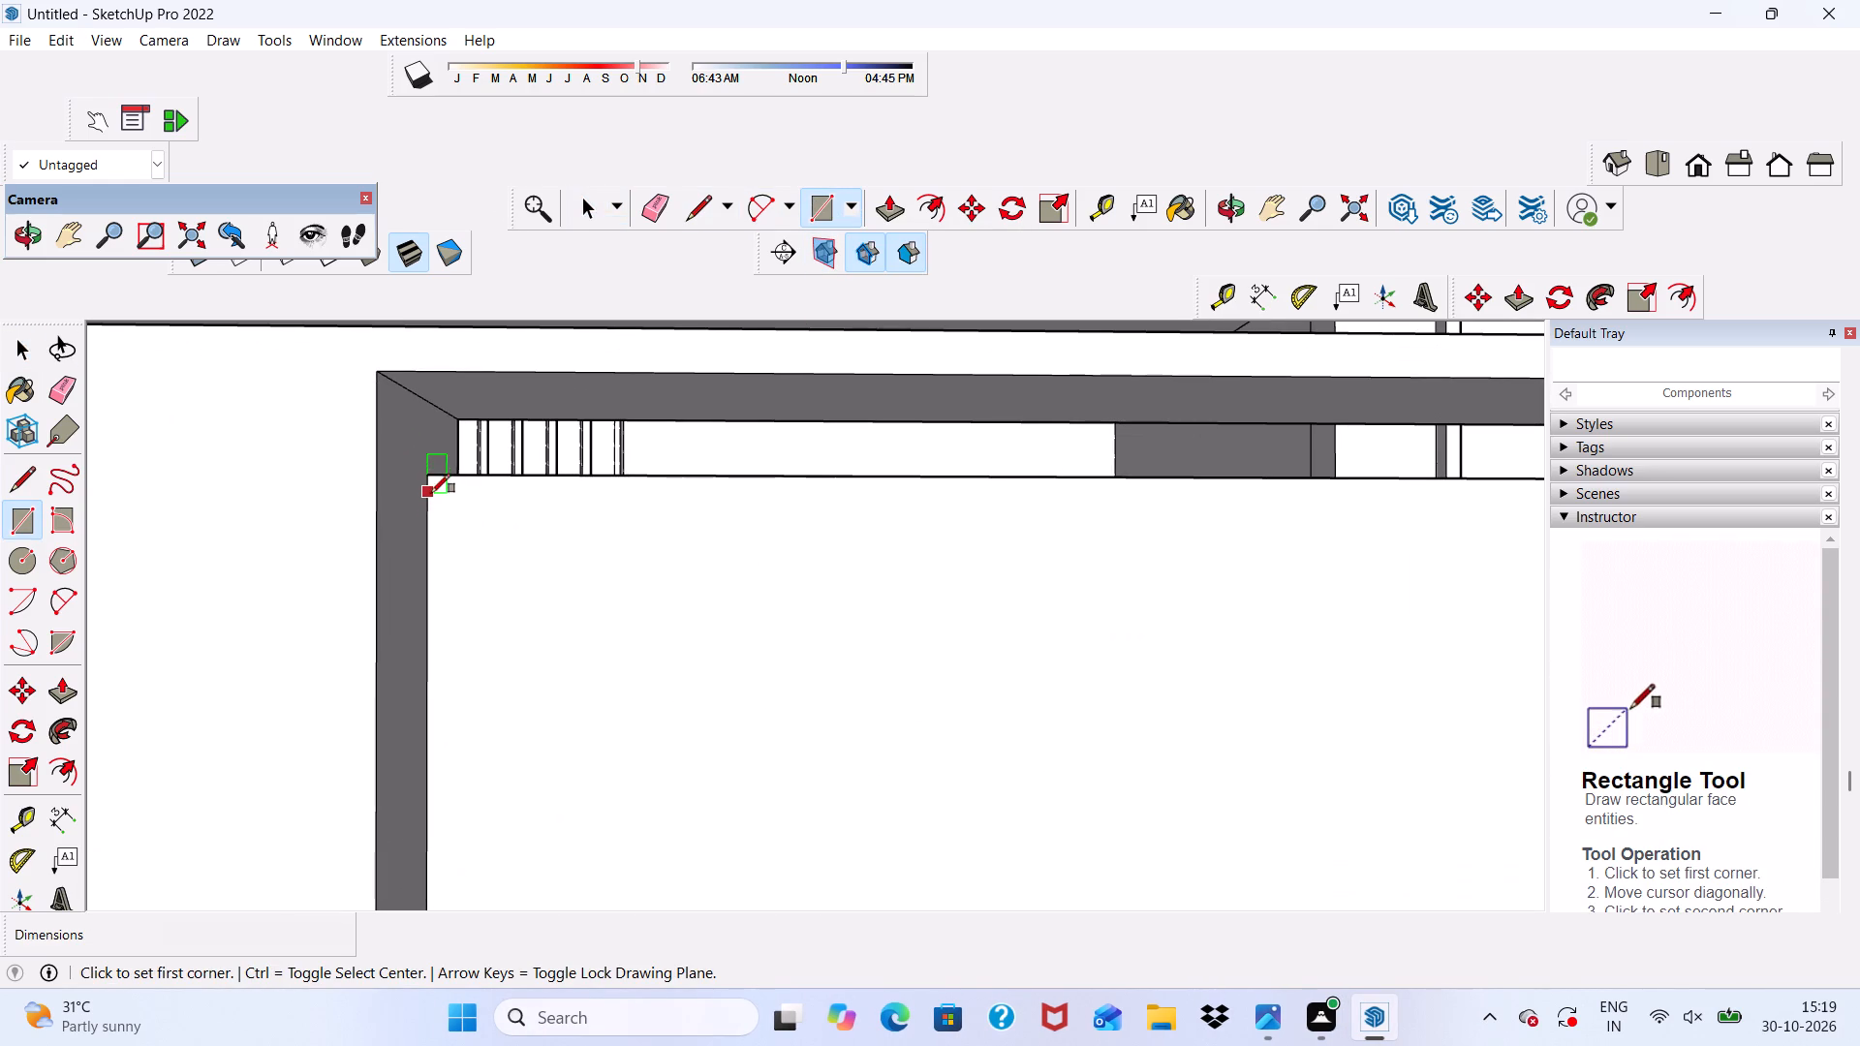
click(430, 481)
scroll(438, 499, down, 3)
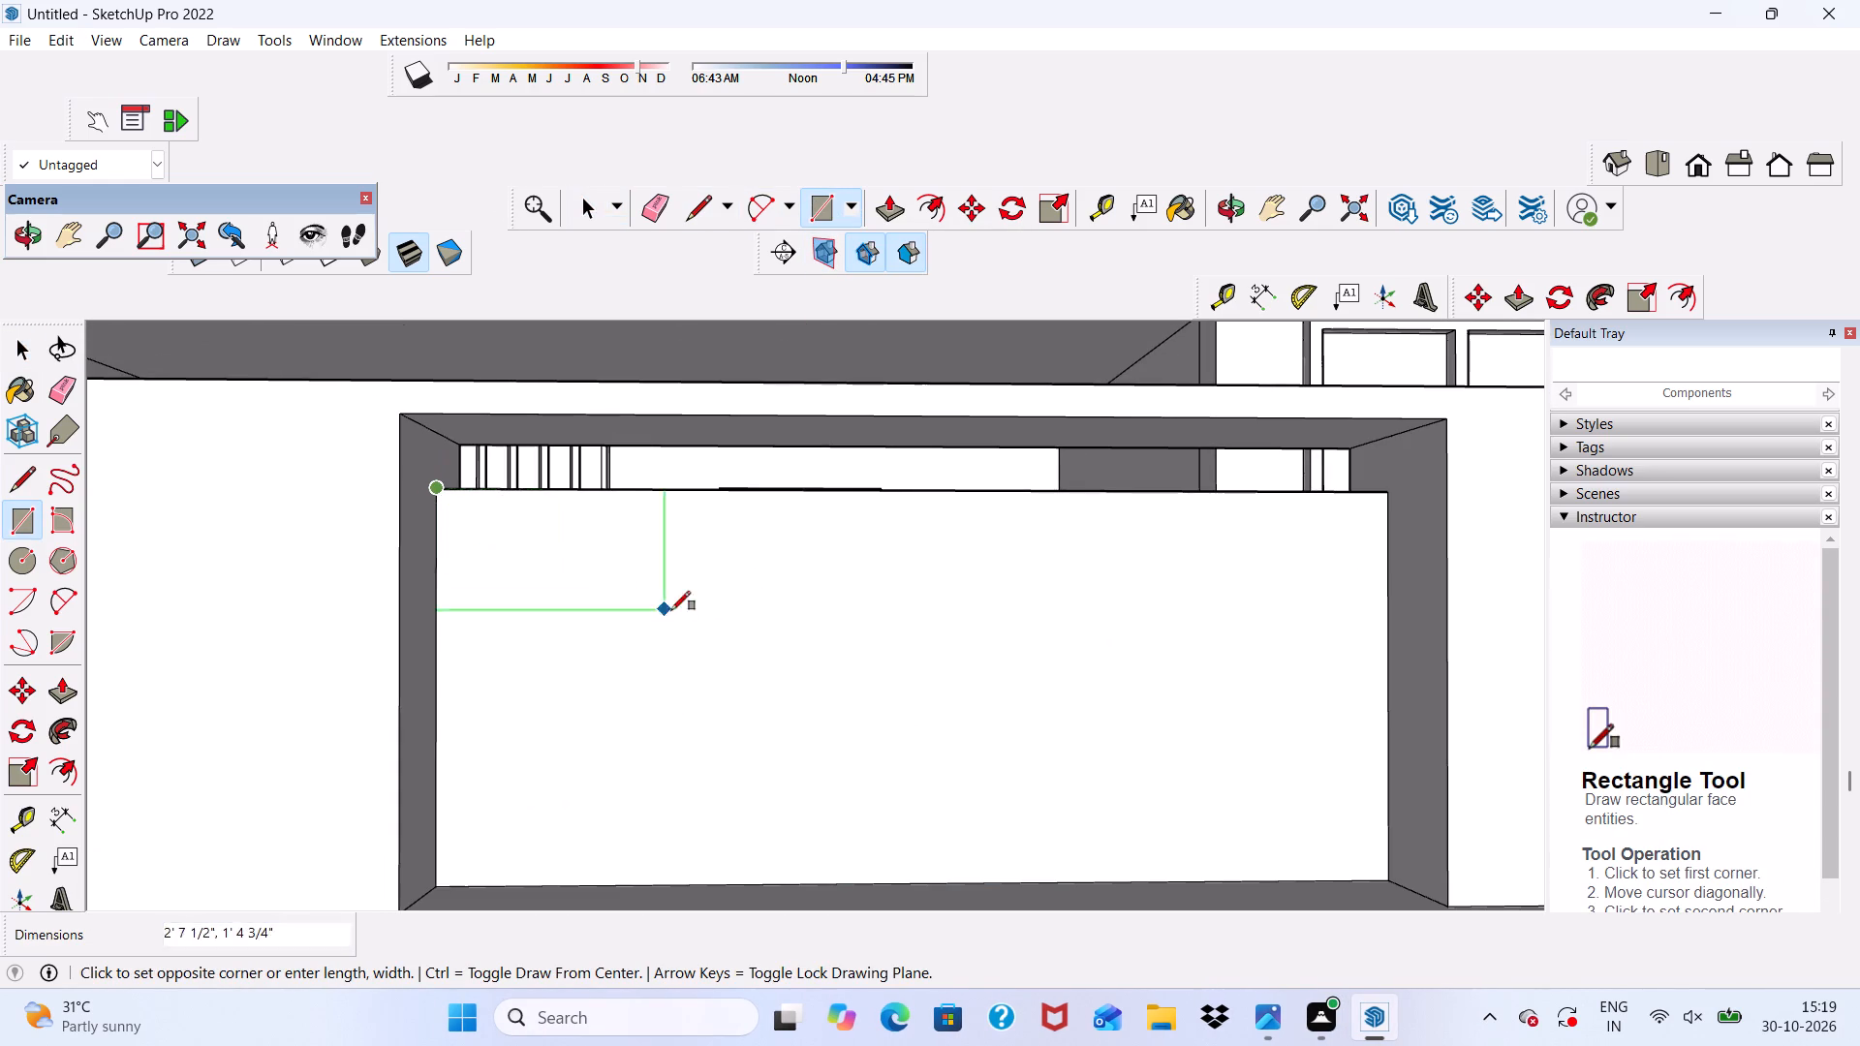
scroll(1365, 519, up, 6)
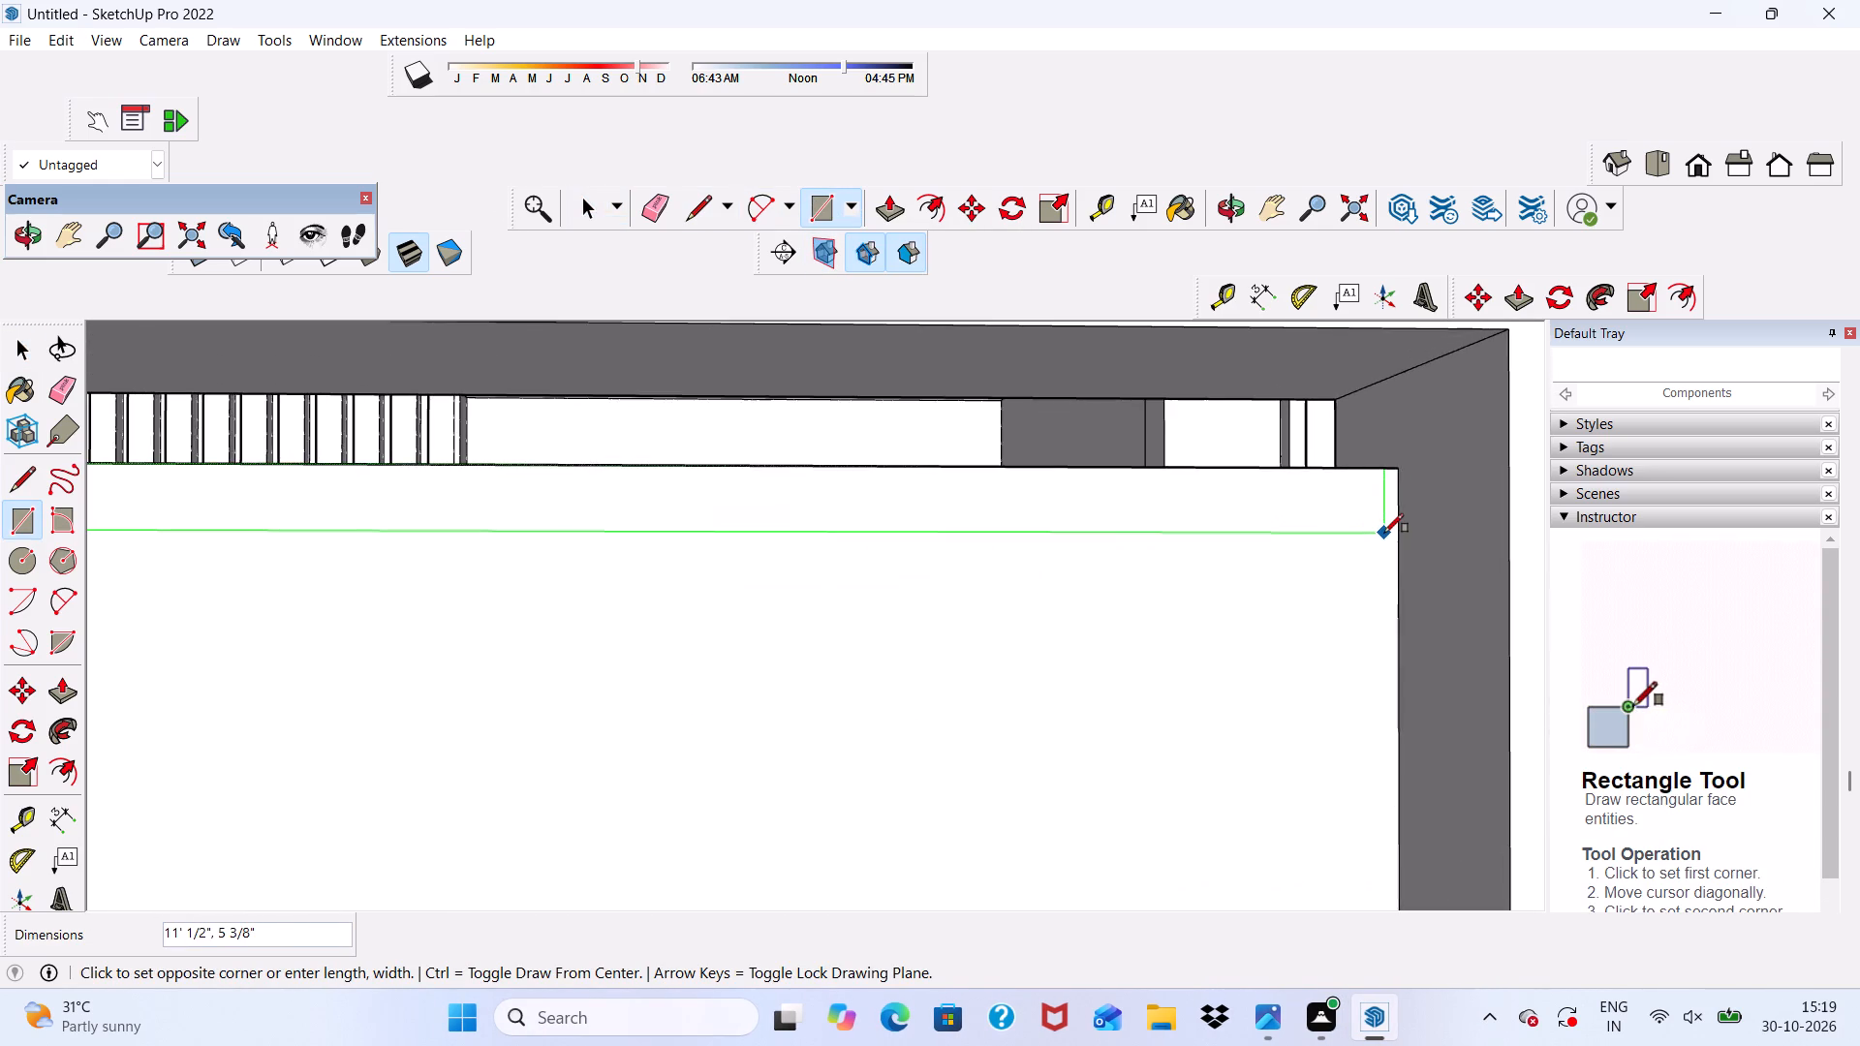
scroll(1384, 533, up, 6)
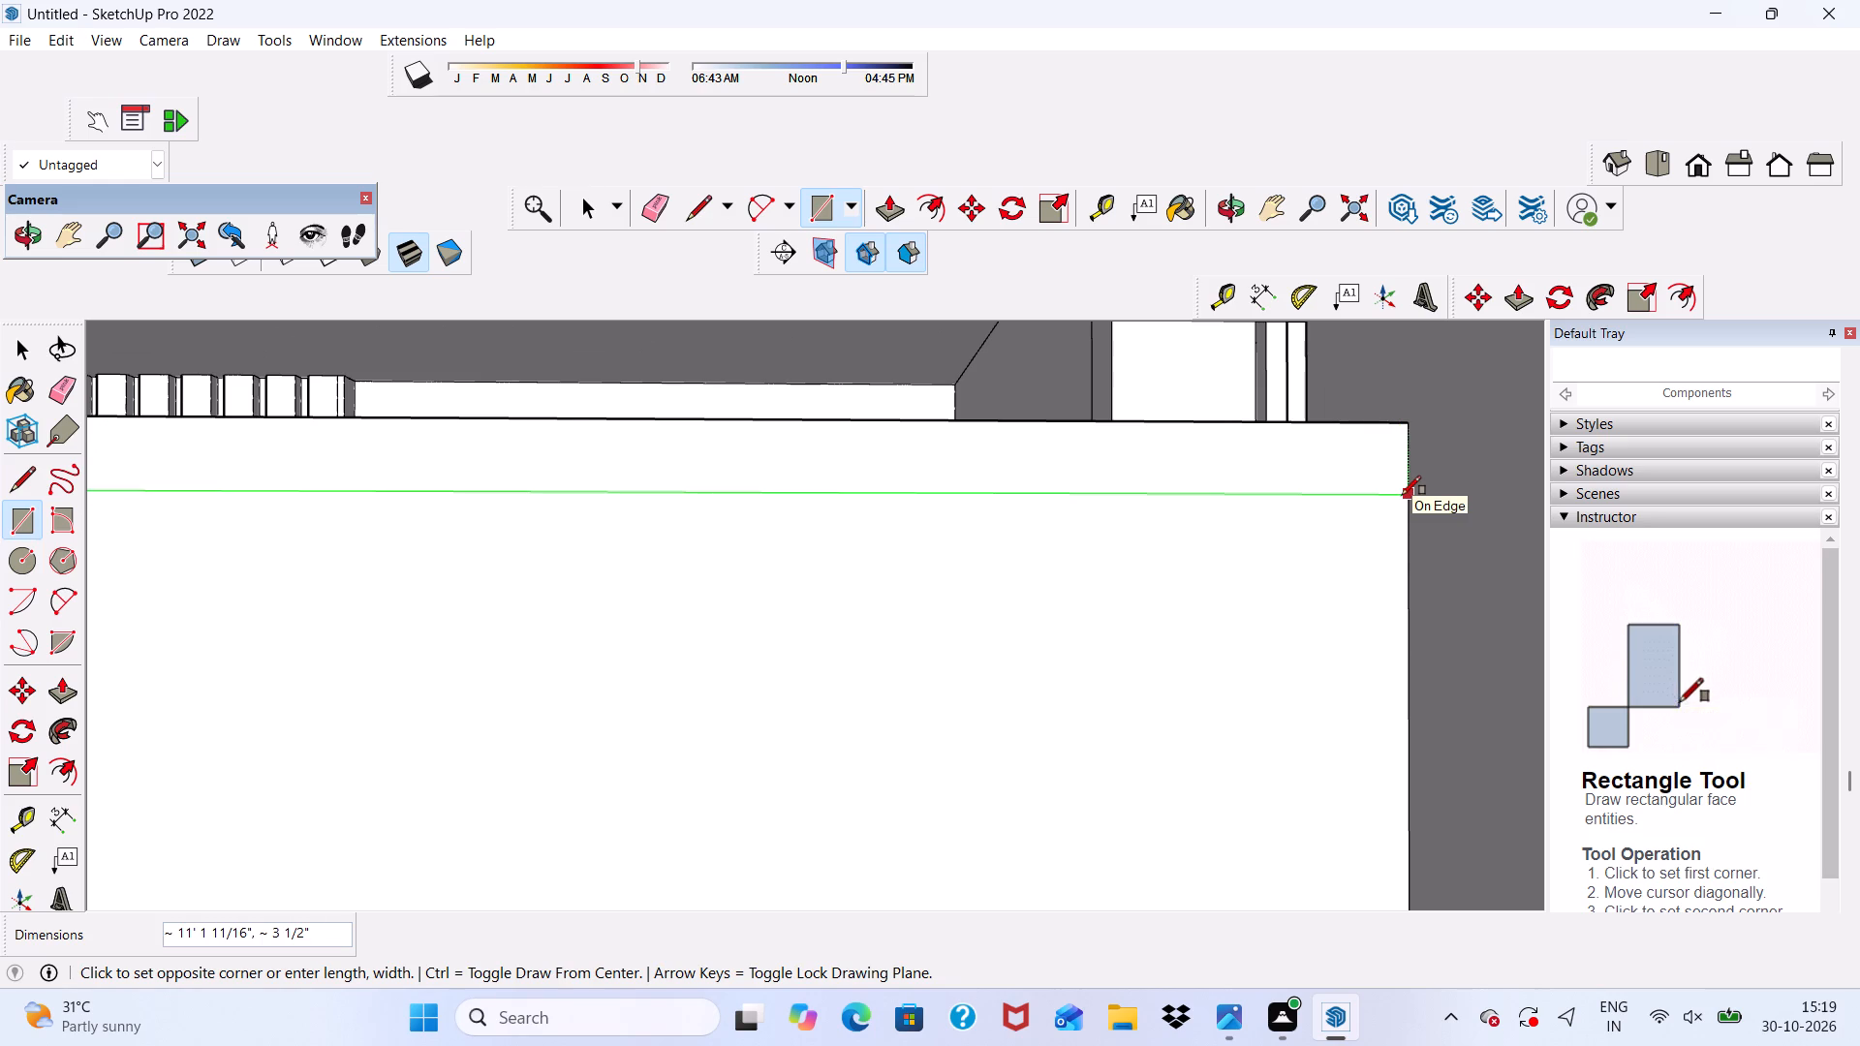
click(1403, 490)
Copy the gate panel's top strip 5" straight down and array it with *20 copies.
scroll(1360, 484, down, 3)
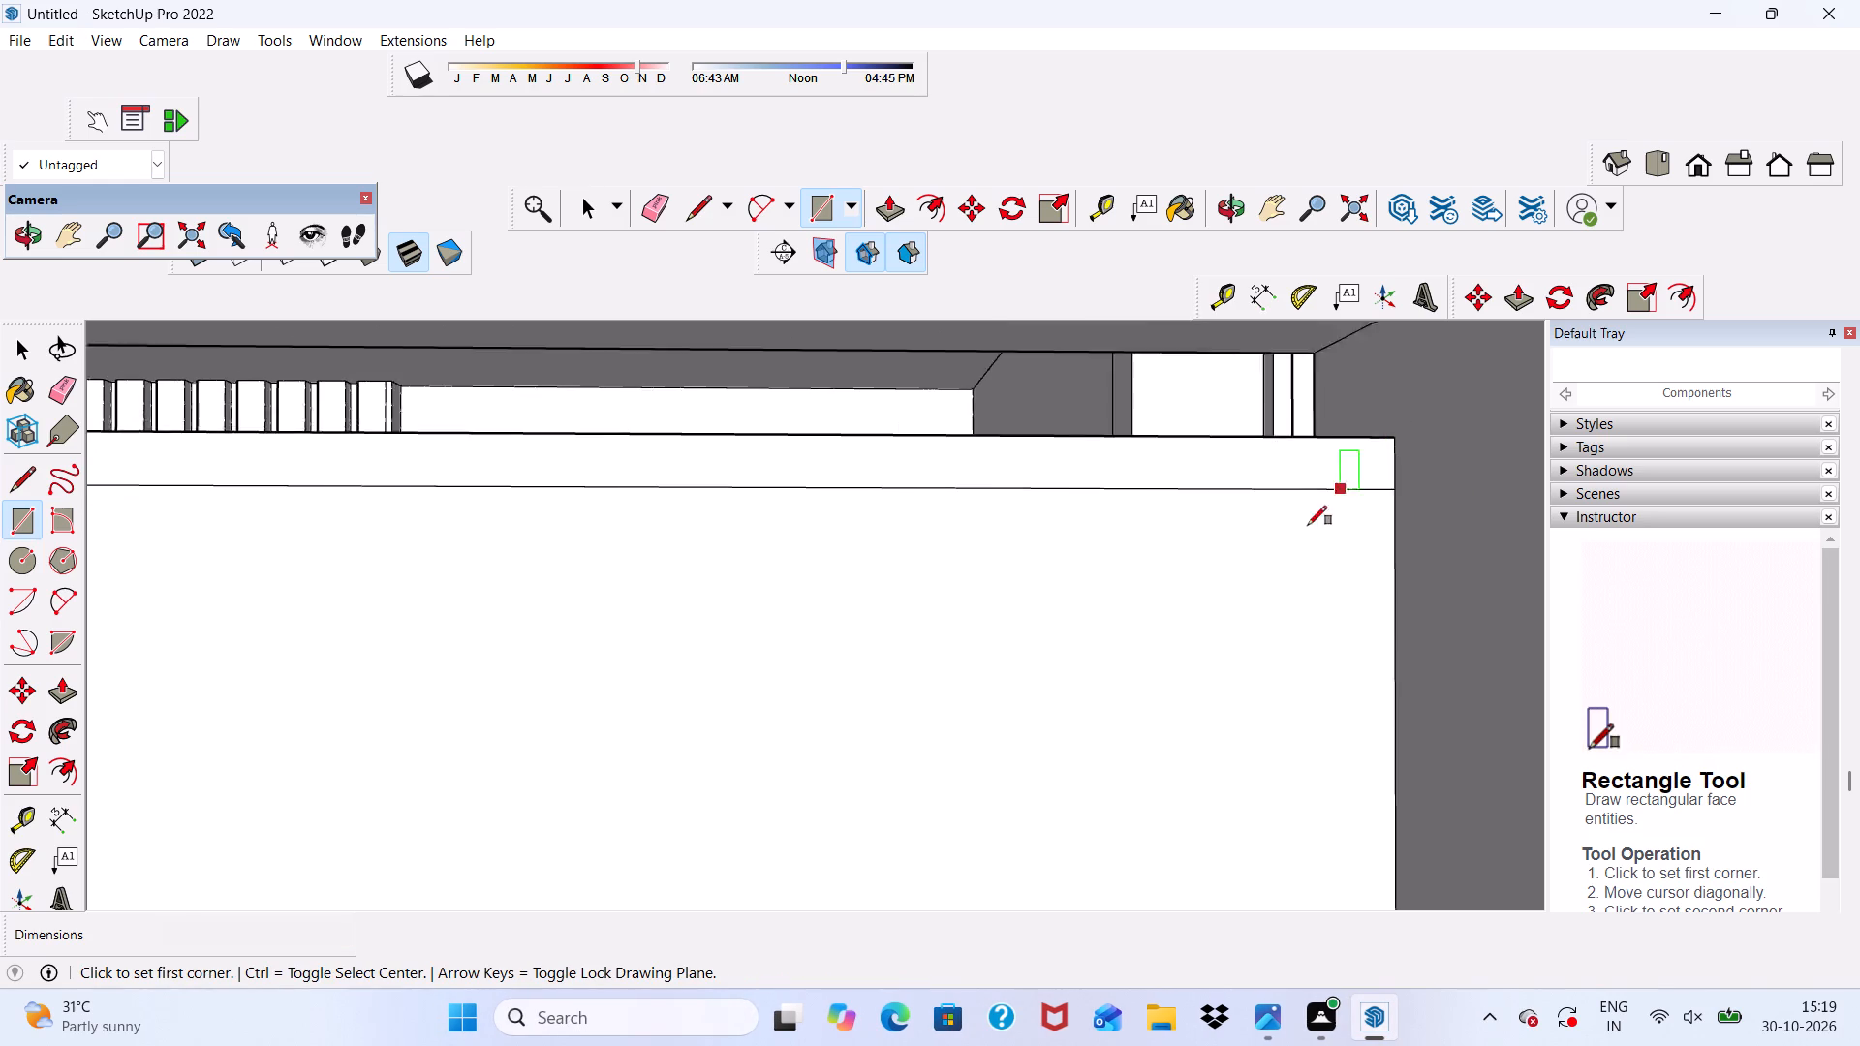
scroll(1308, 525, down, 9)
middle_drag(1252, 662, 1255, 731)
key(space)
scroll(997, 670, up, 4)
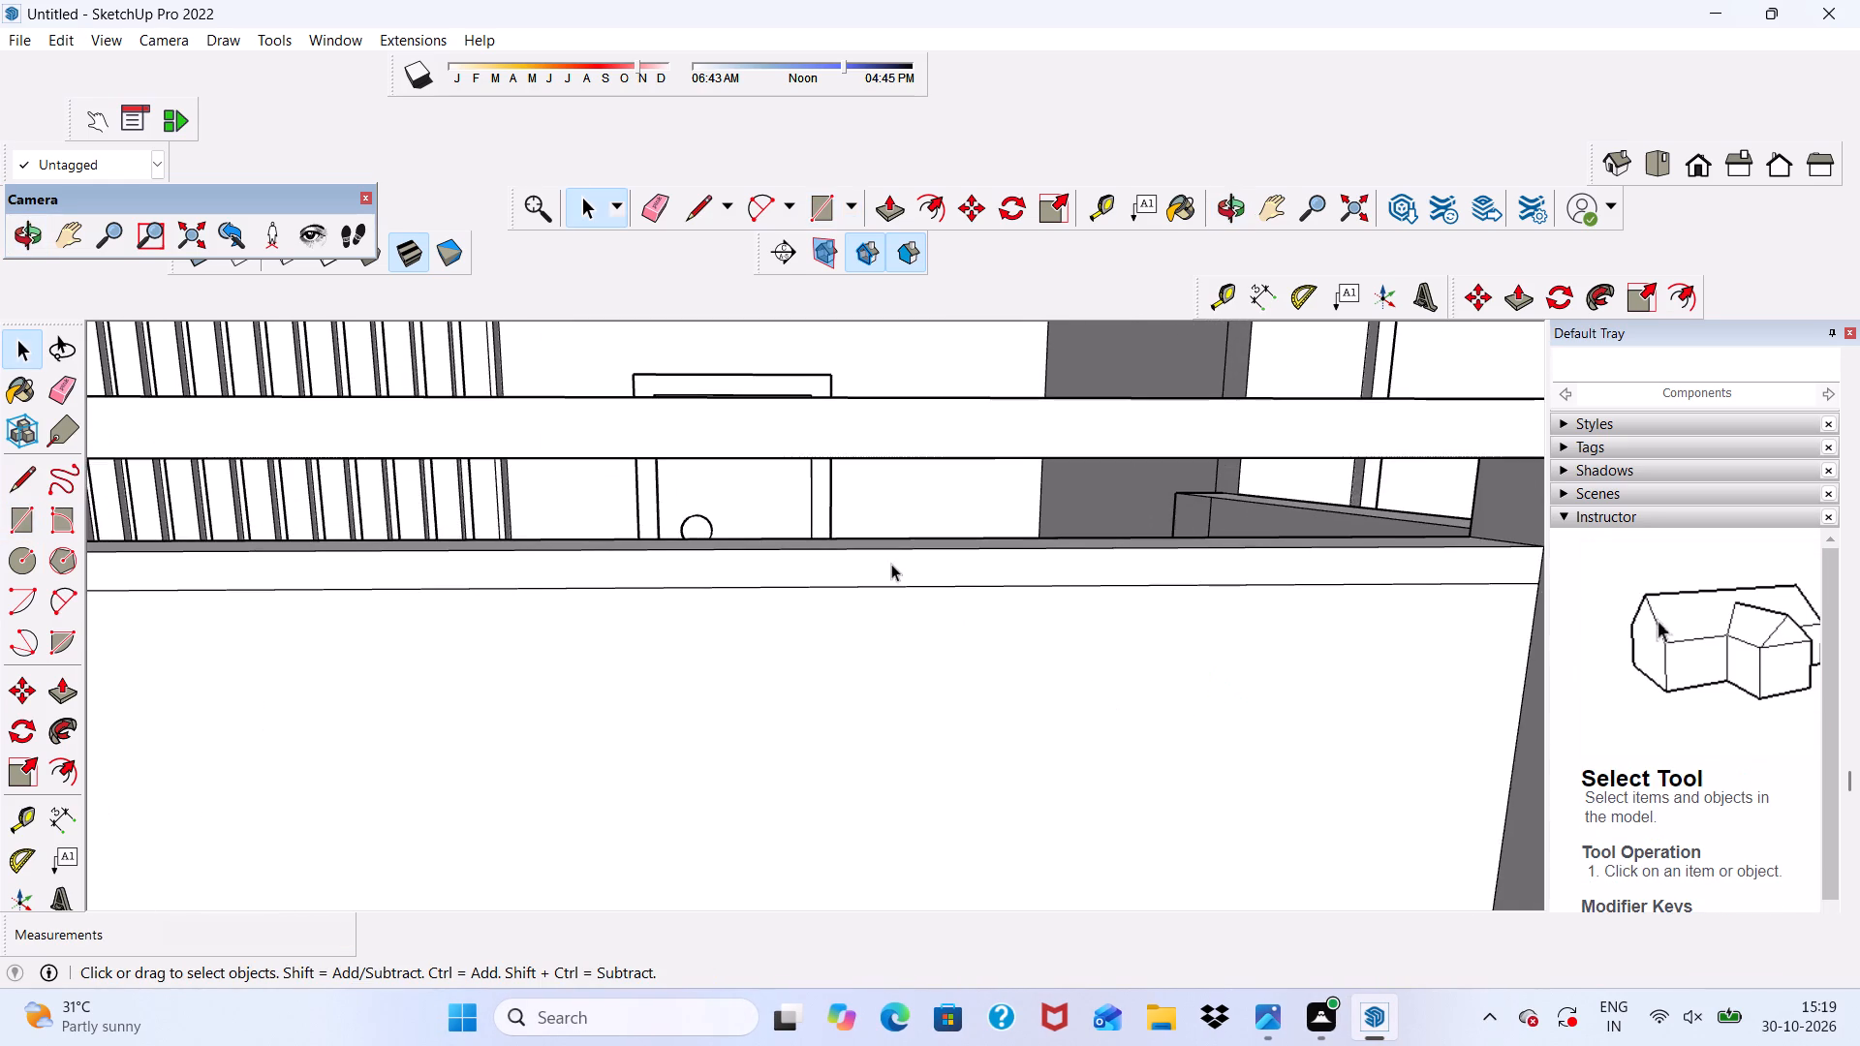
scroll(891, 564, up, 1)
double_click(883, 576)
click(977, 218)
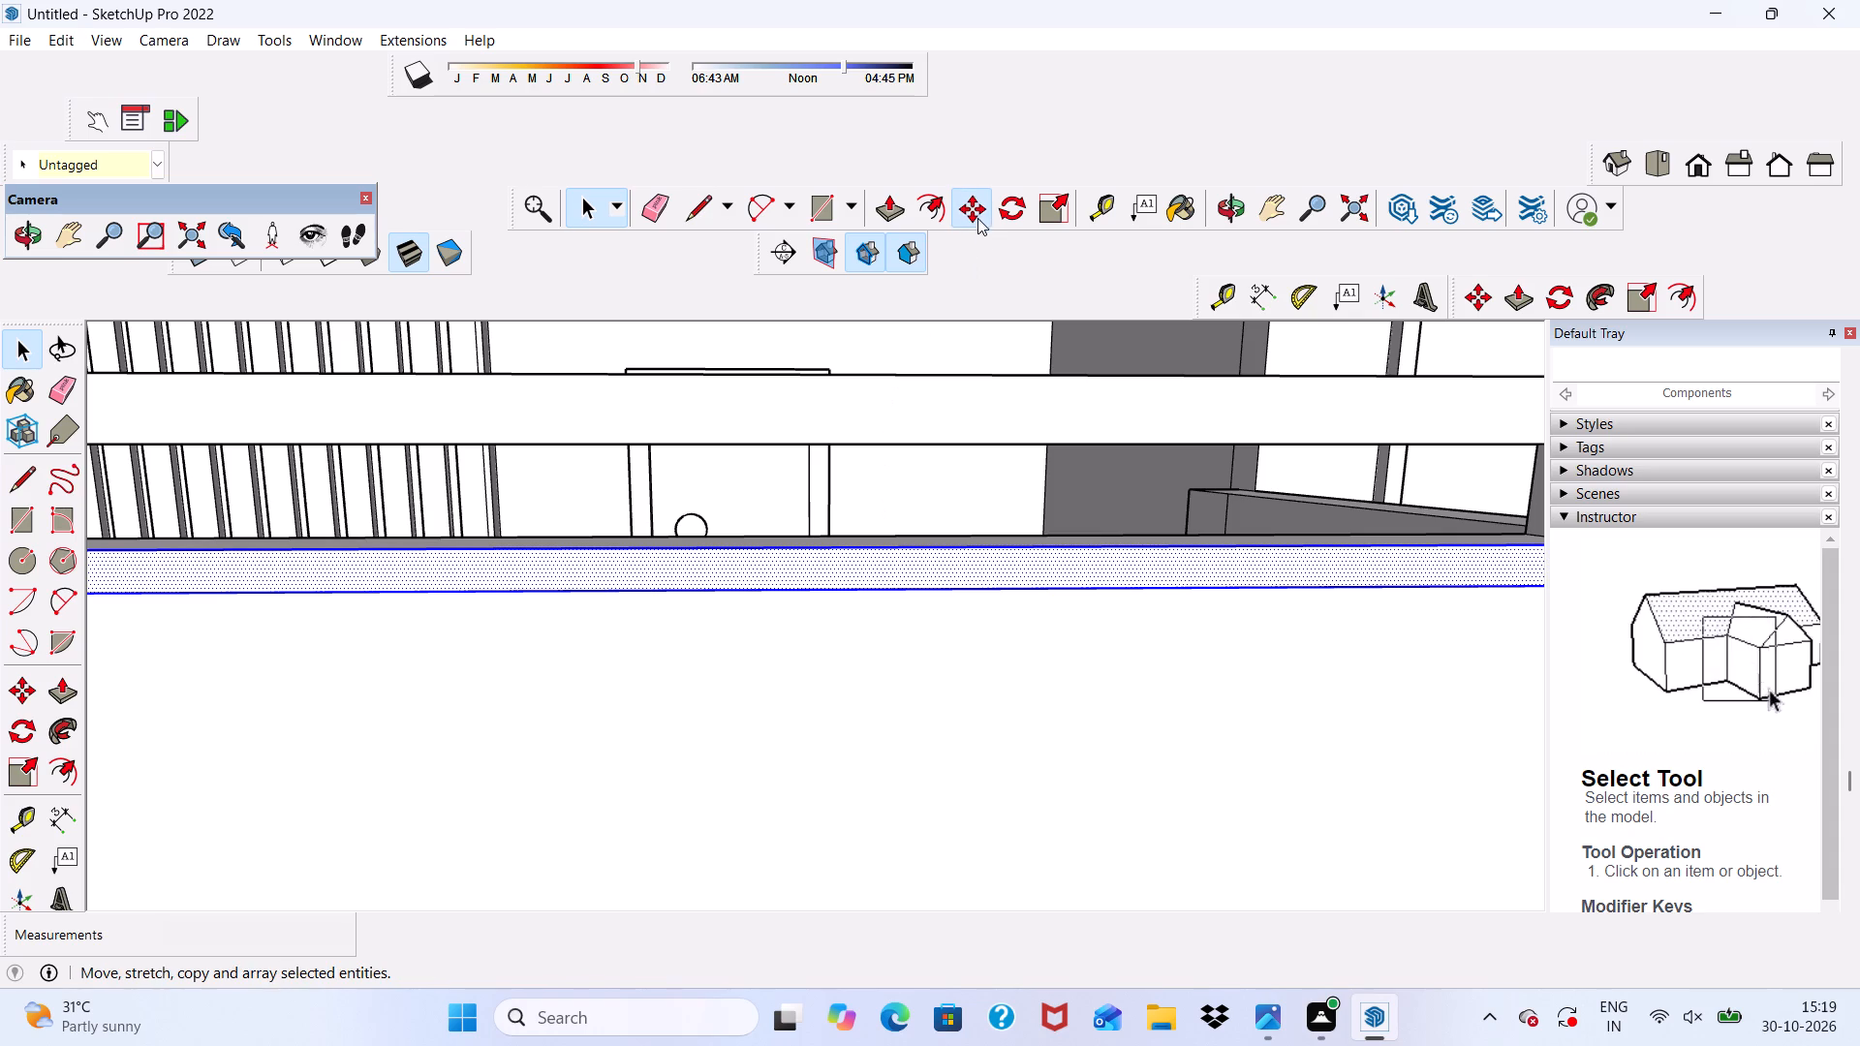
click(865, 580)
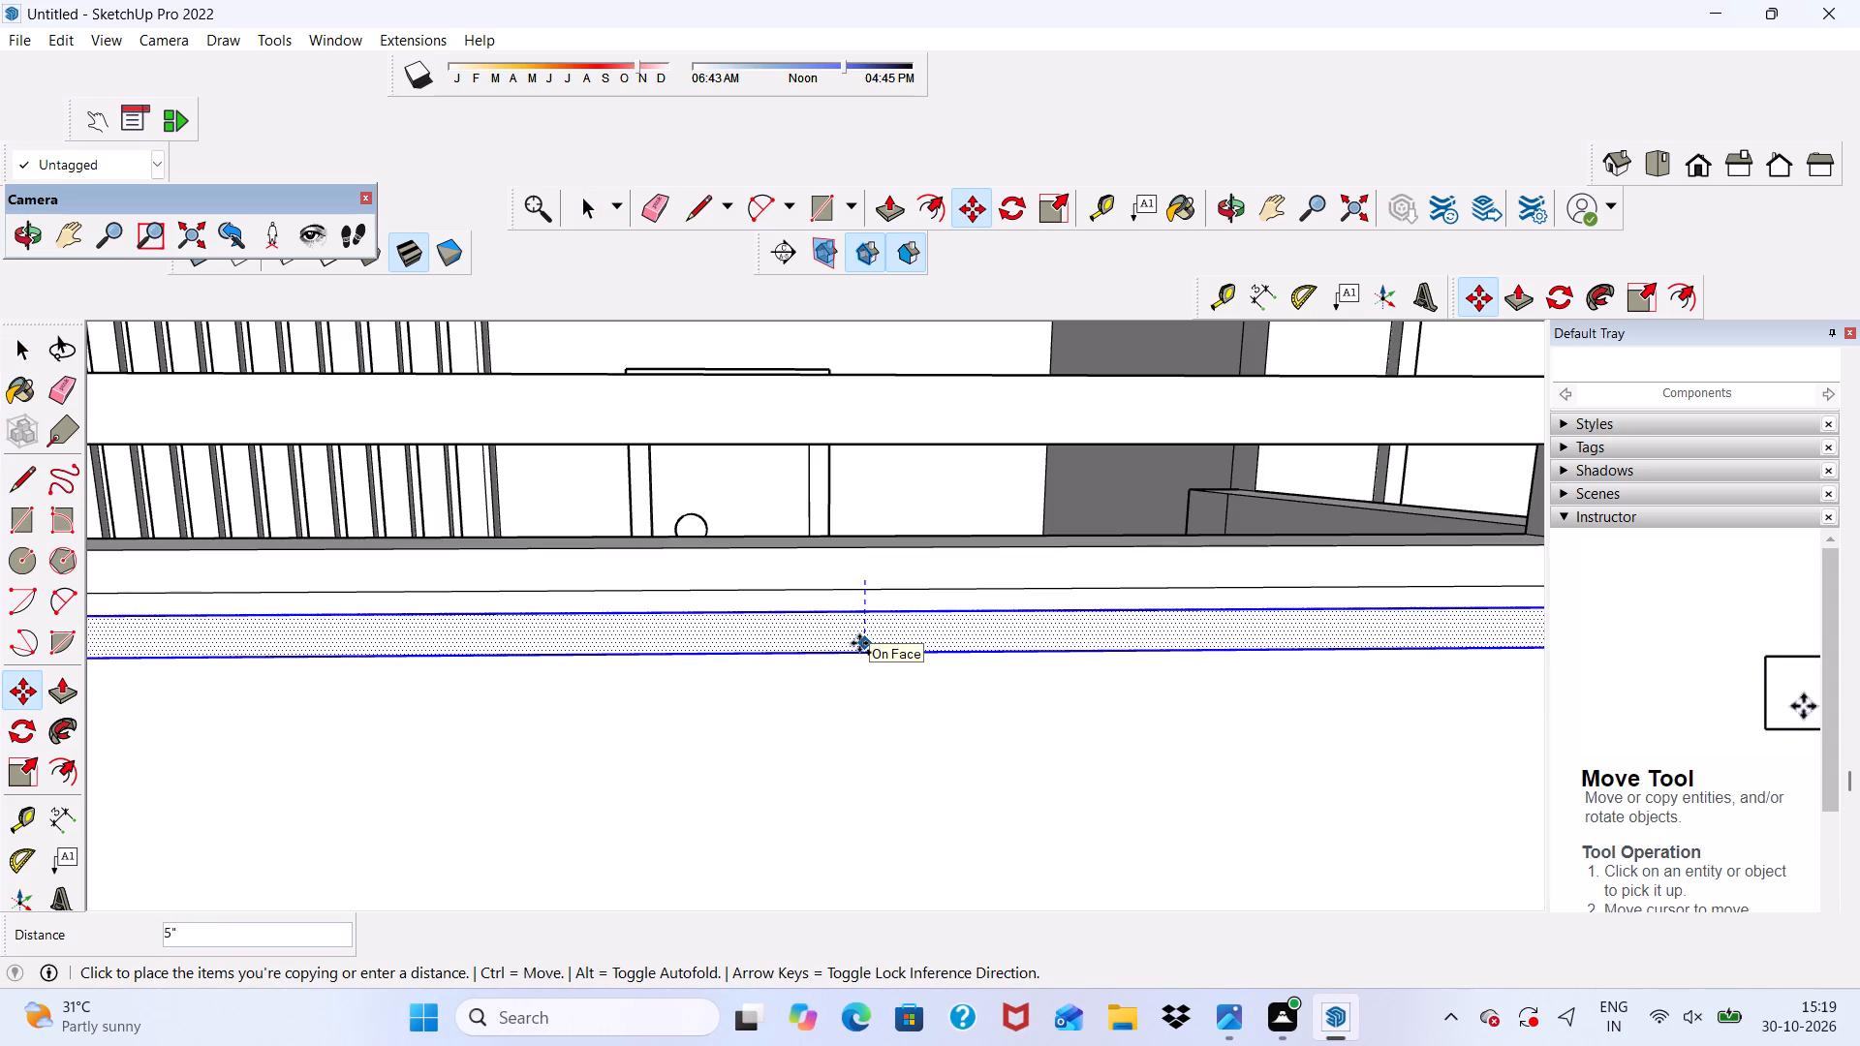
click(859, 643)
scroll(878, 539, down, 6)
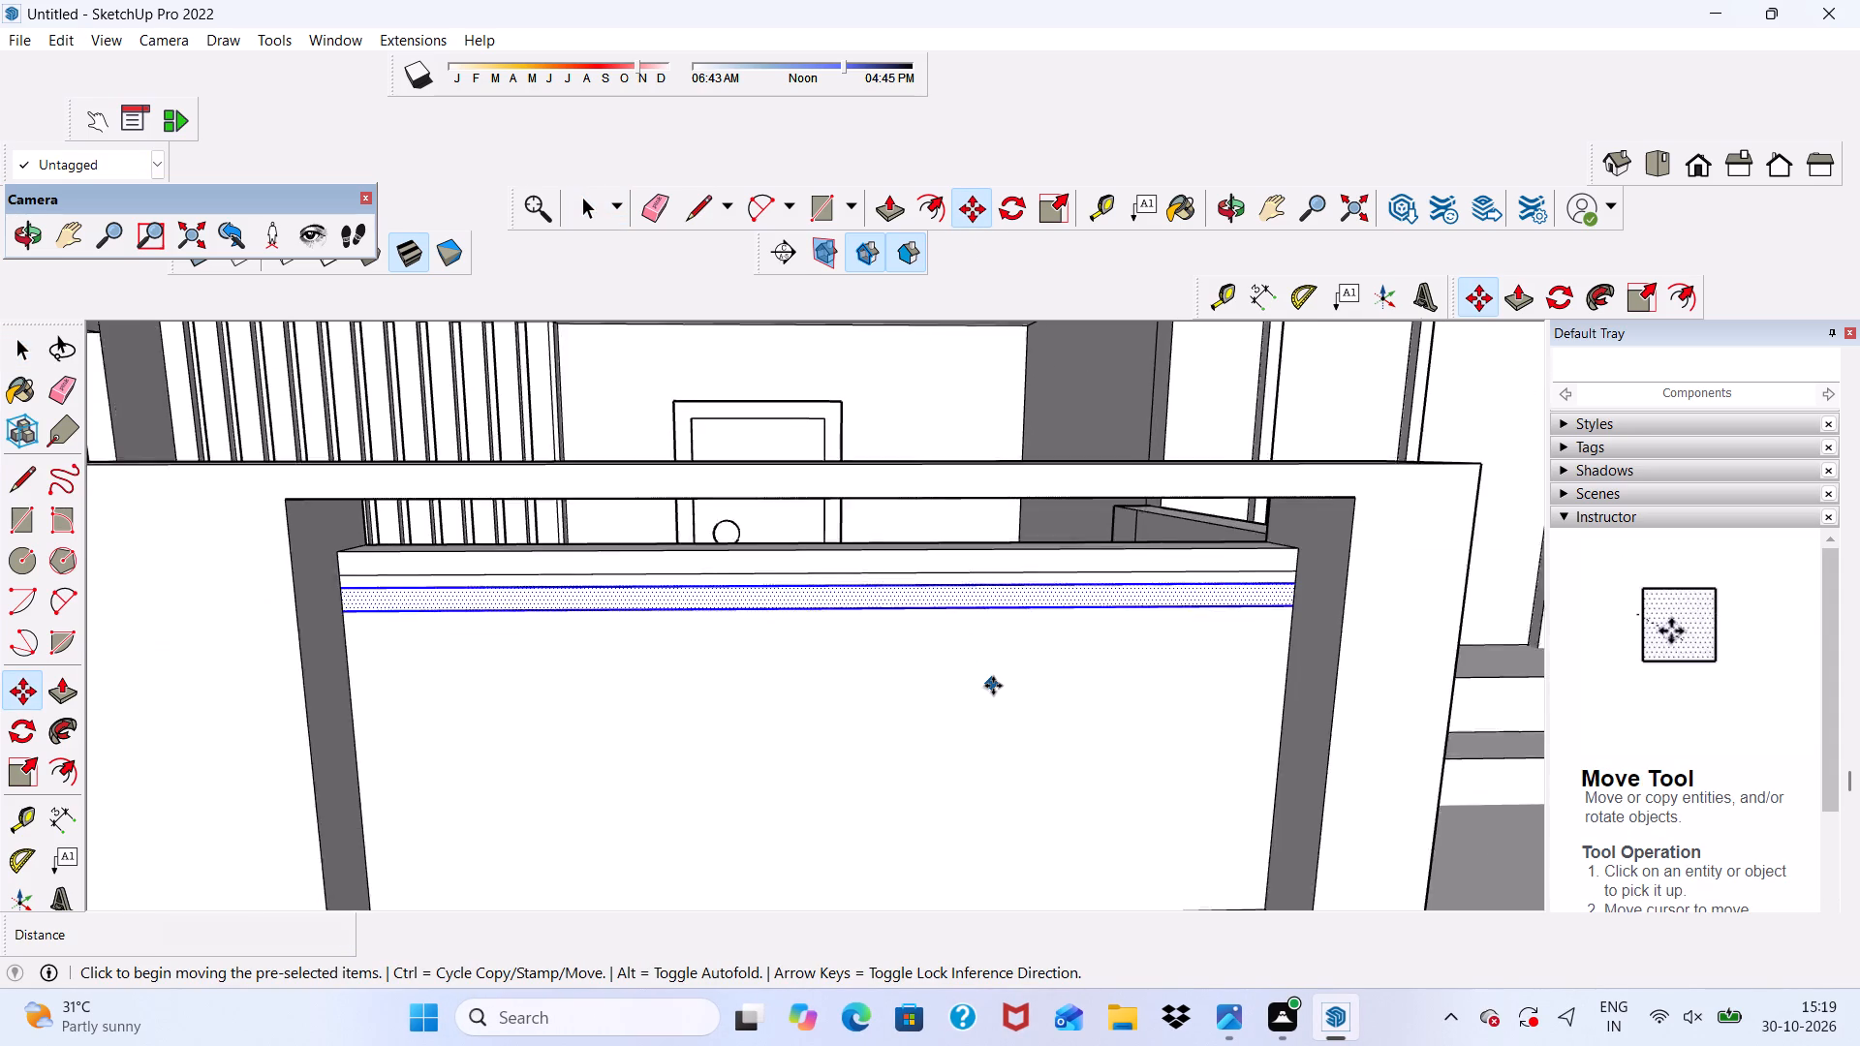
scroll(993, 686, up, 1)
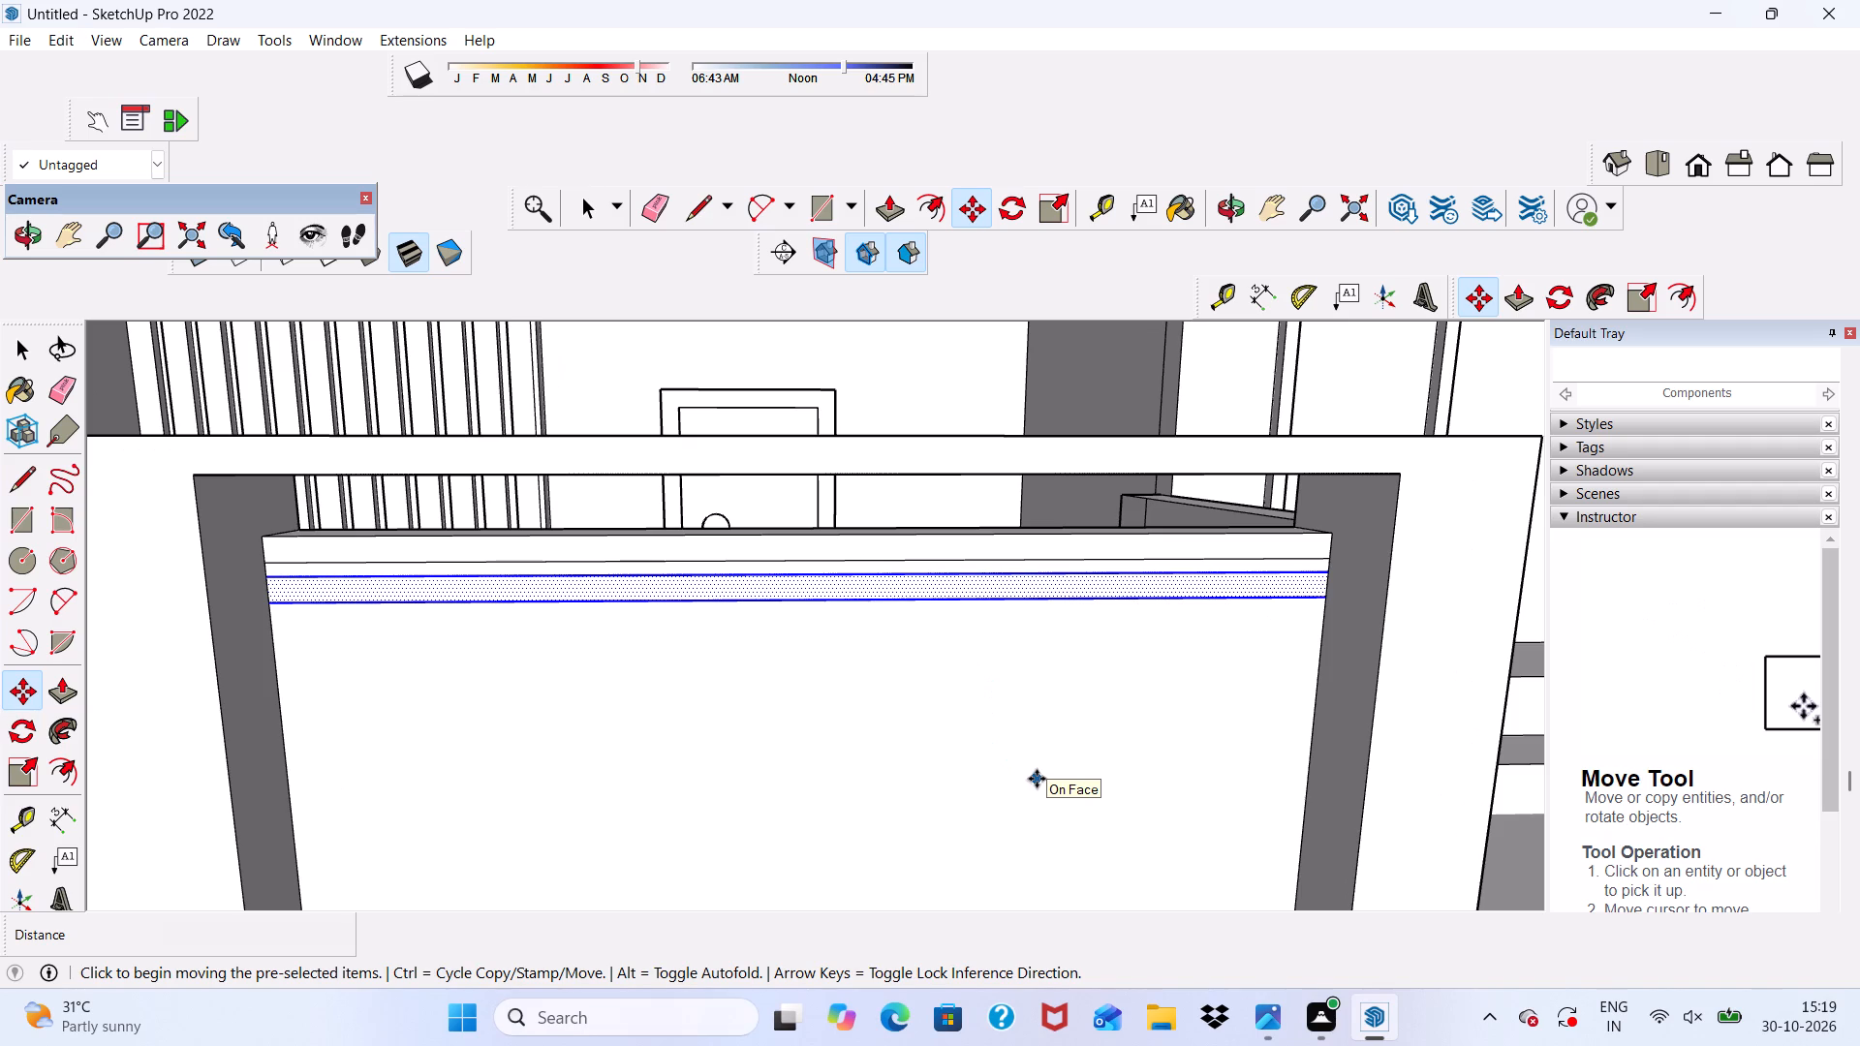
key(shift+asterisk)
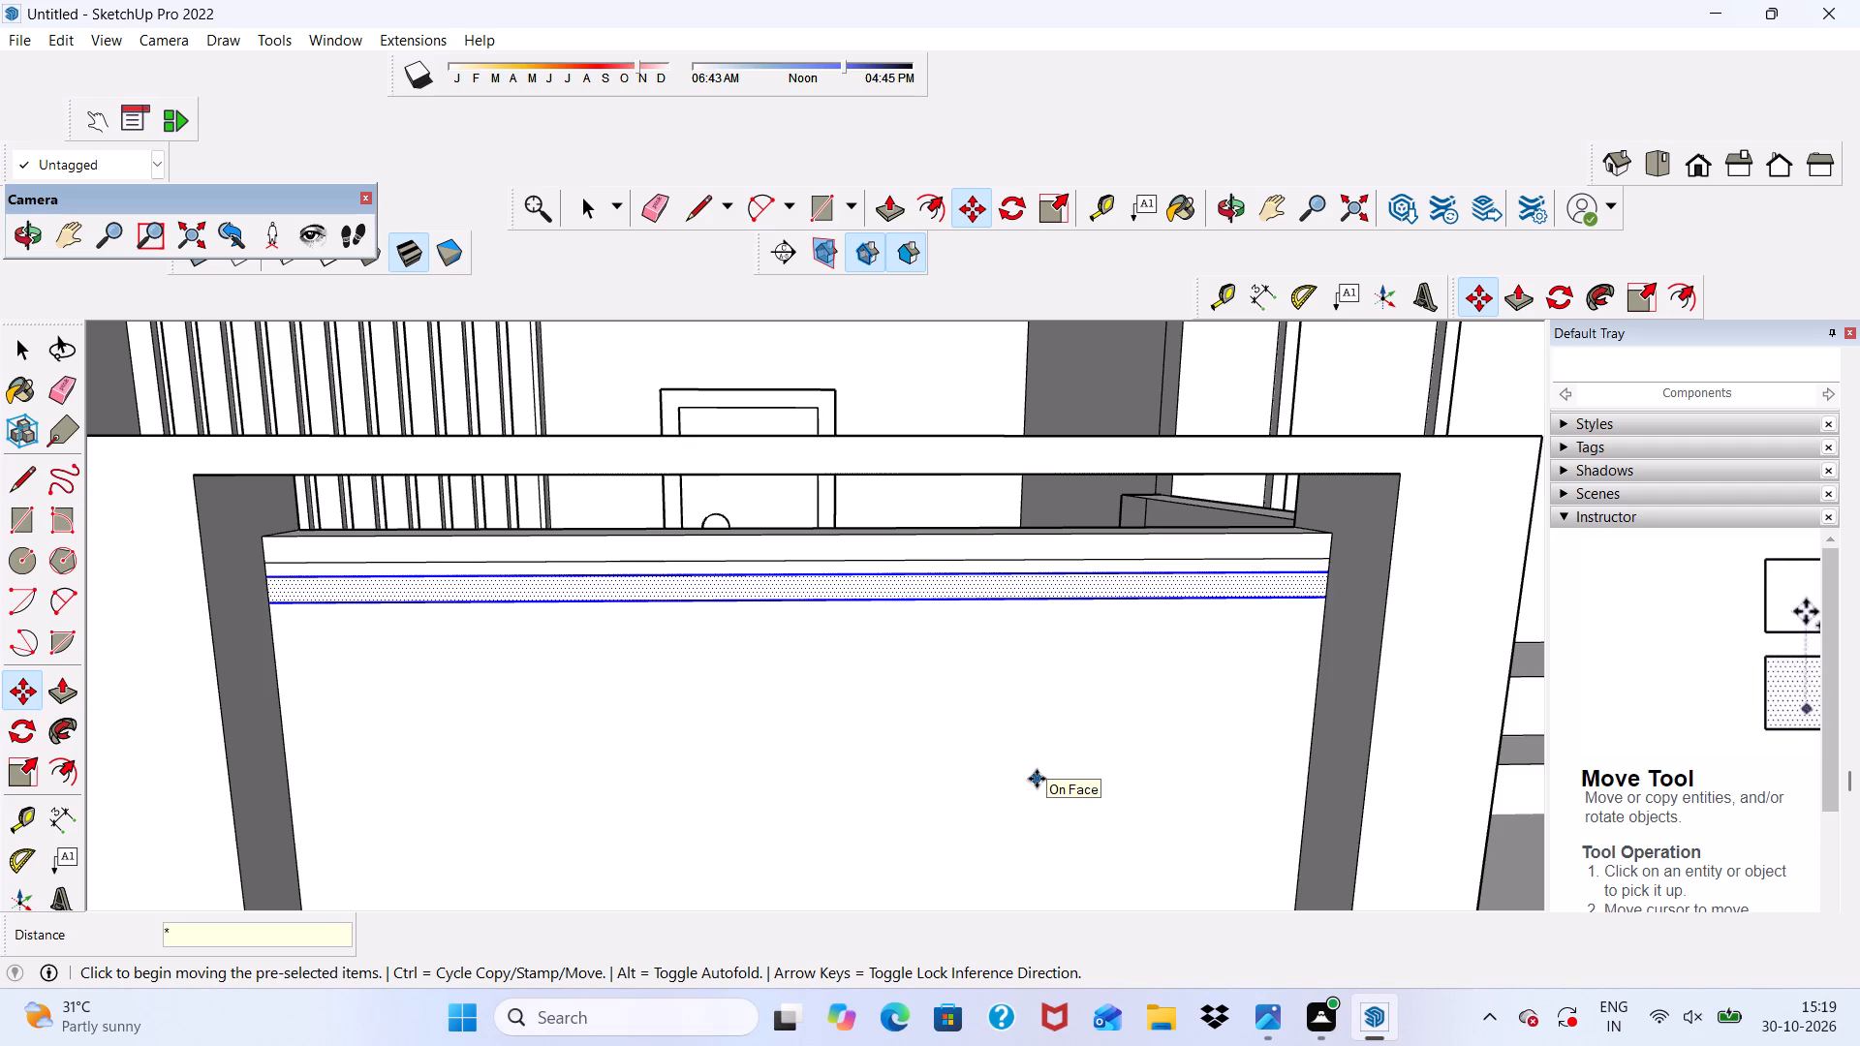
text(20)
key(Return)
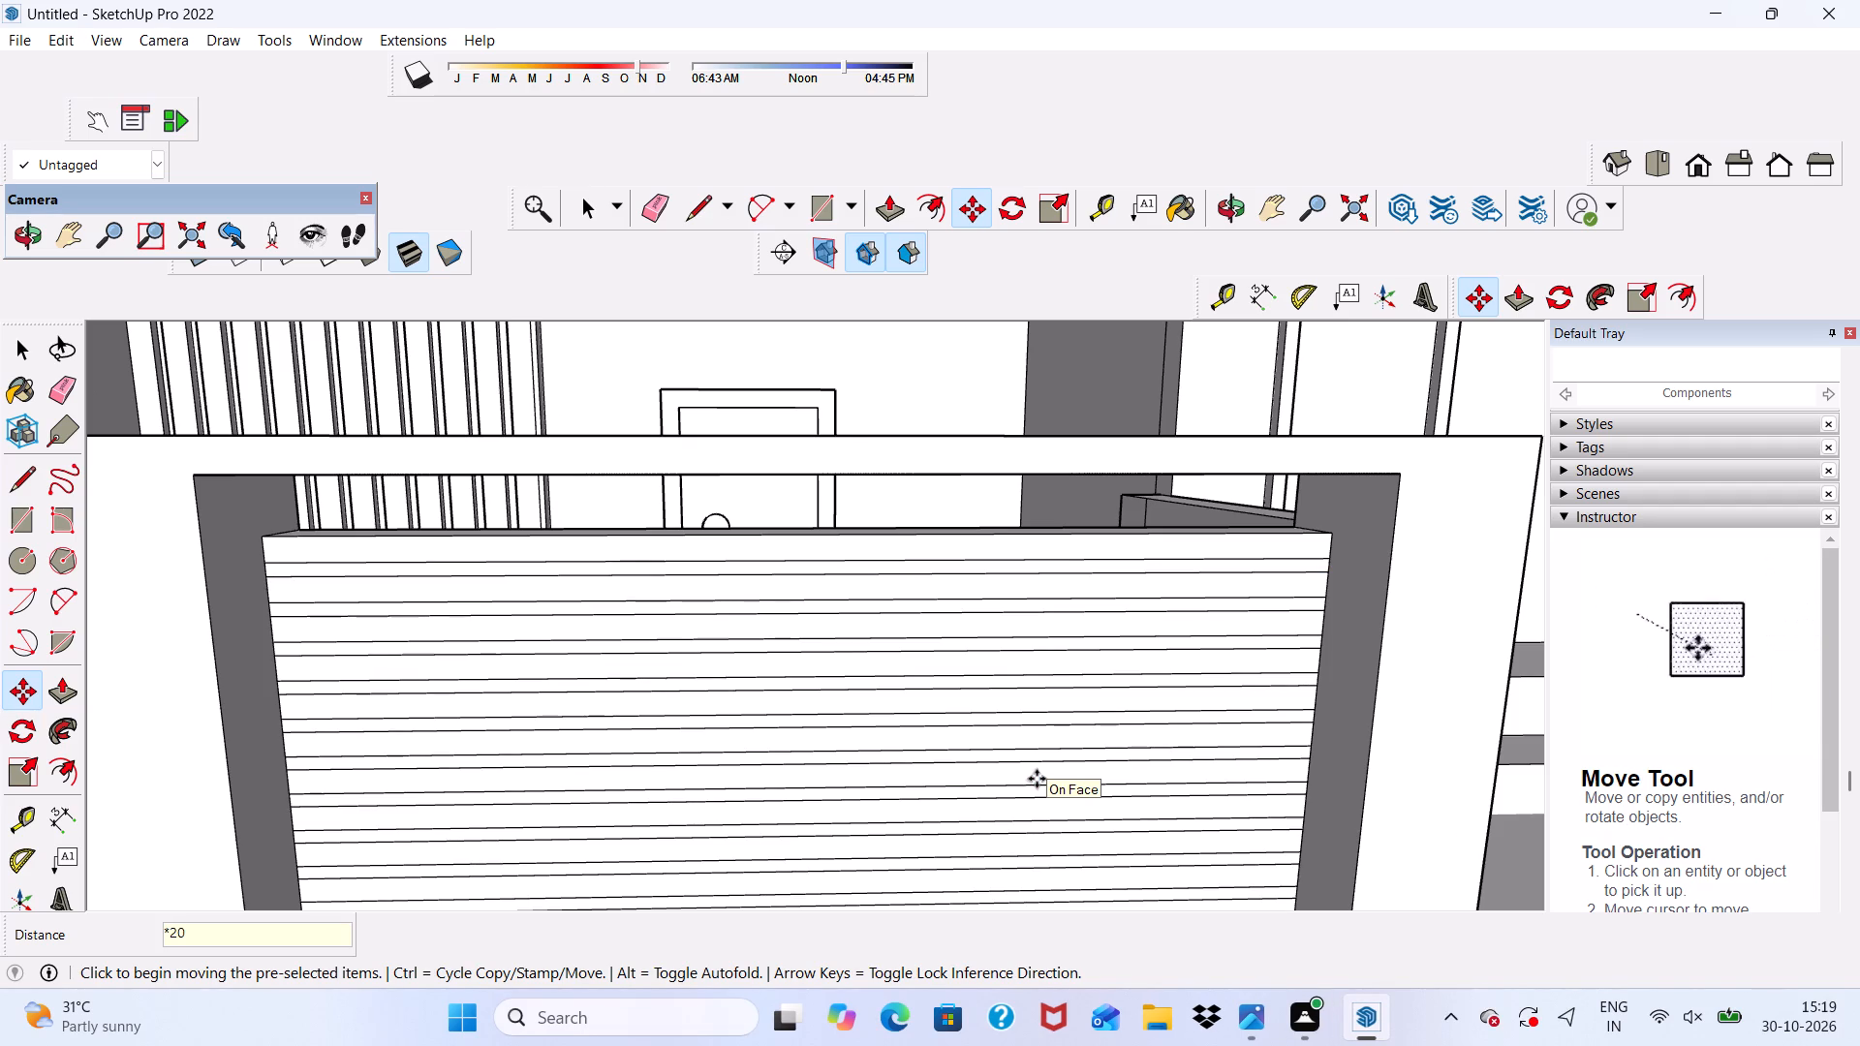
Erase the edges of the surplus strip copy nearest the slab's underside, below the gate panel.
scroll(1029, 687, down, 10)
middle_drag(1088, 829, 1077, 685)
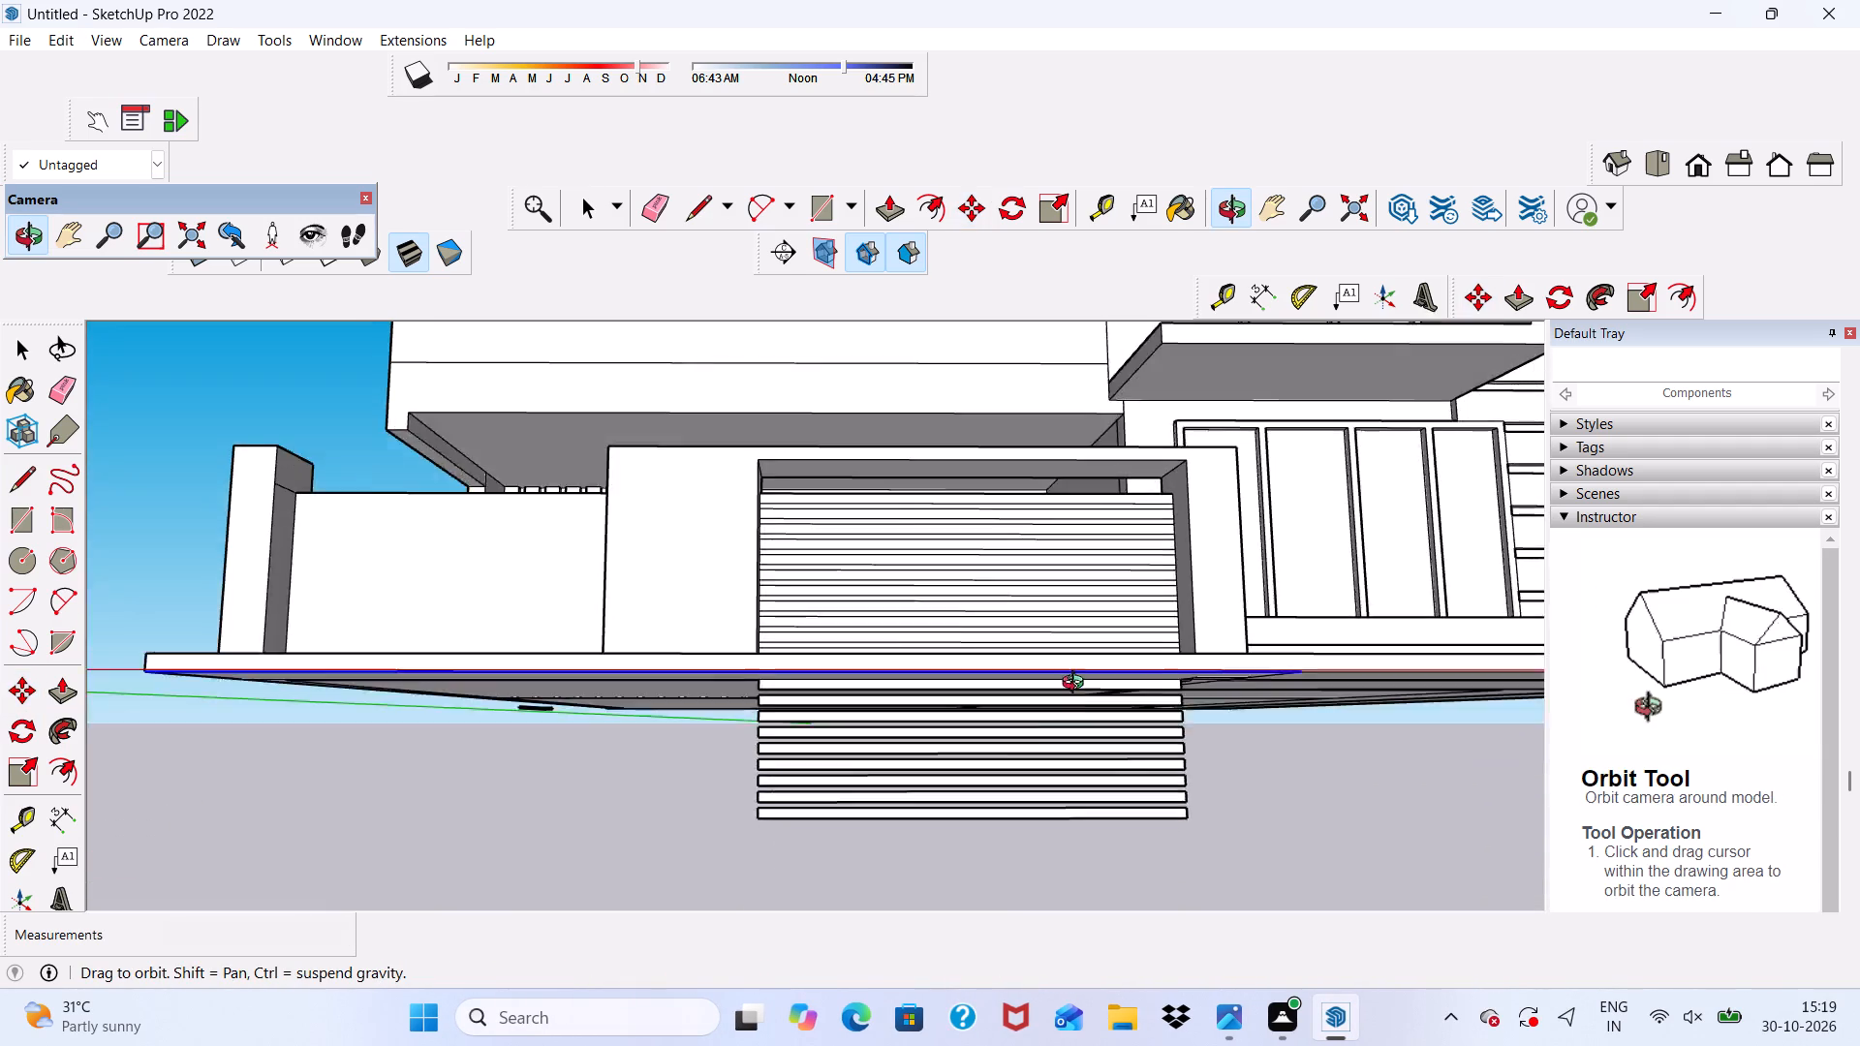
middle_drag(1077, 685, 1077, 635)
key(space)
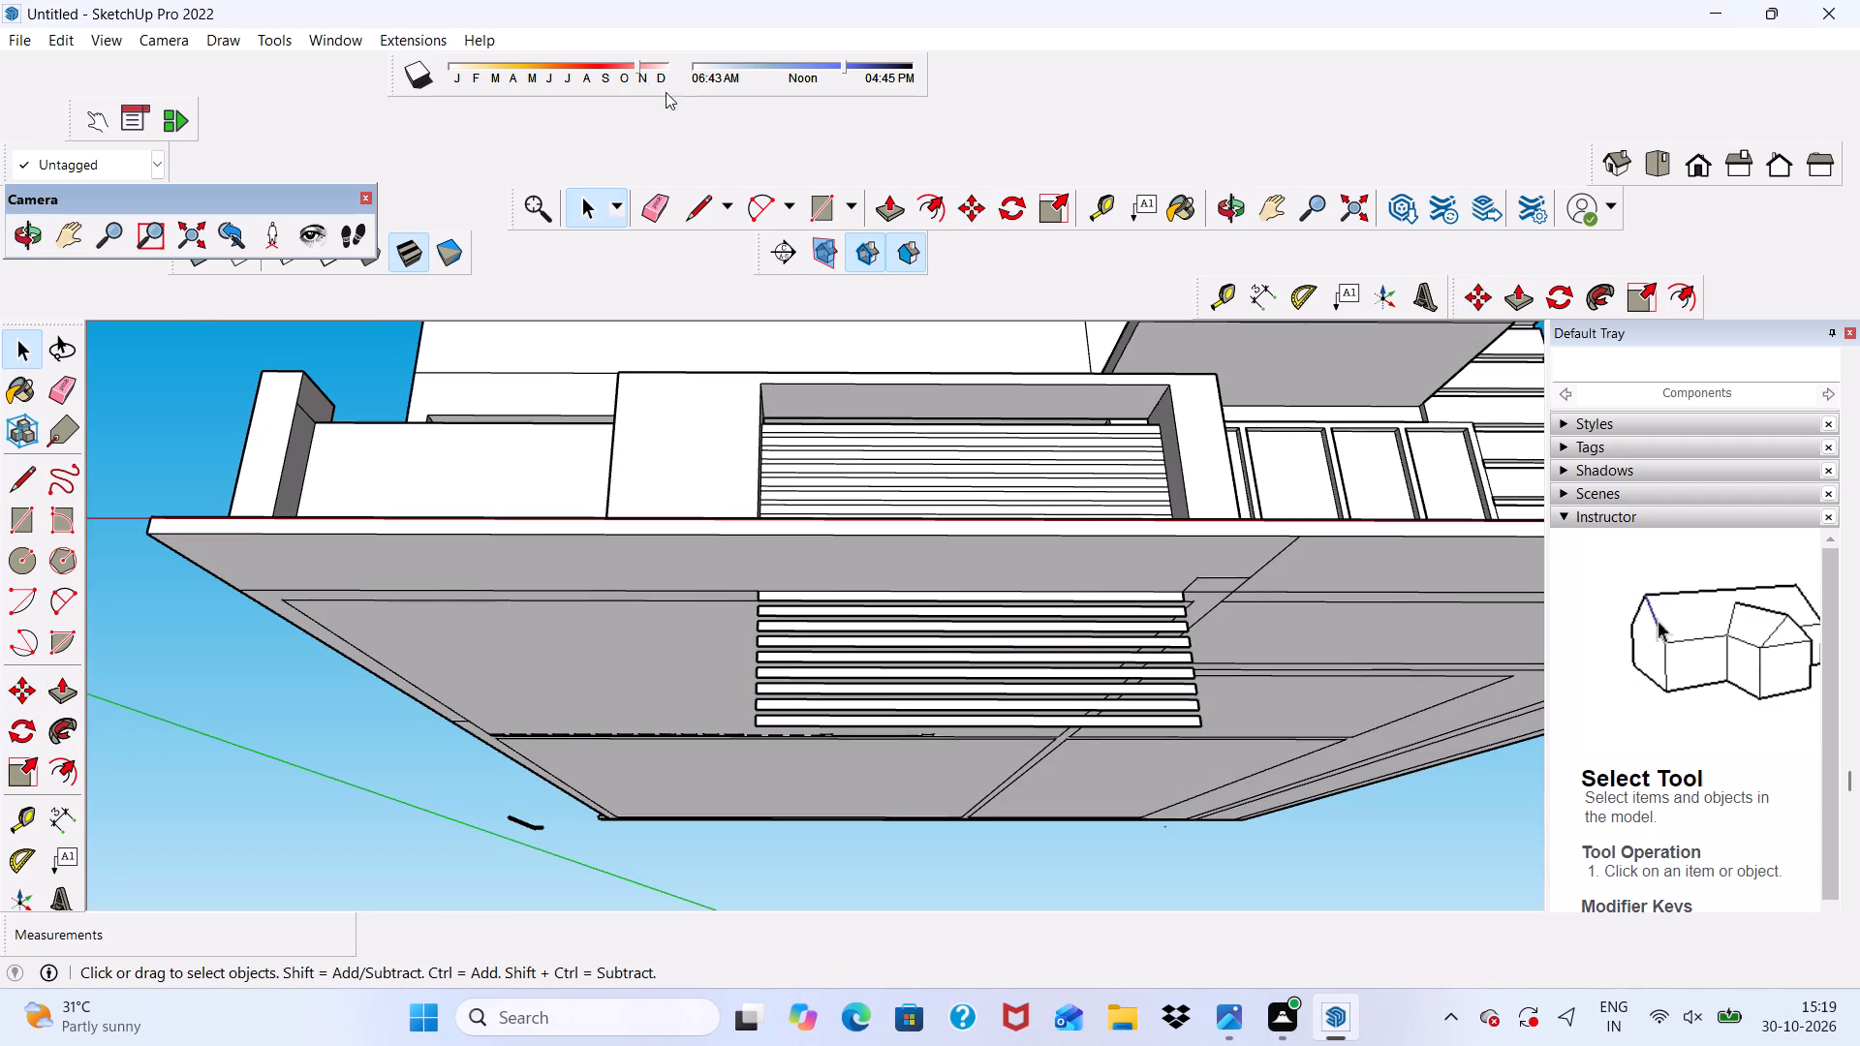
click(661, 201)
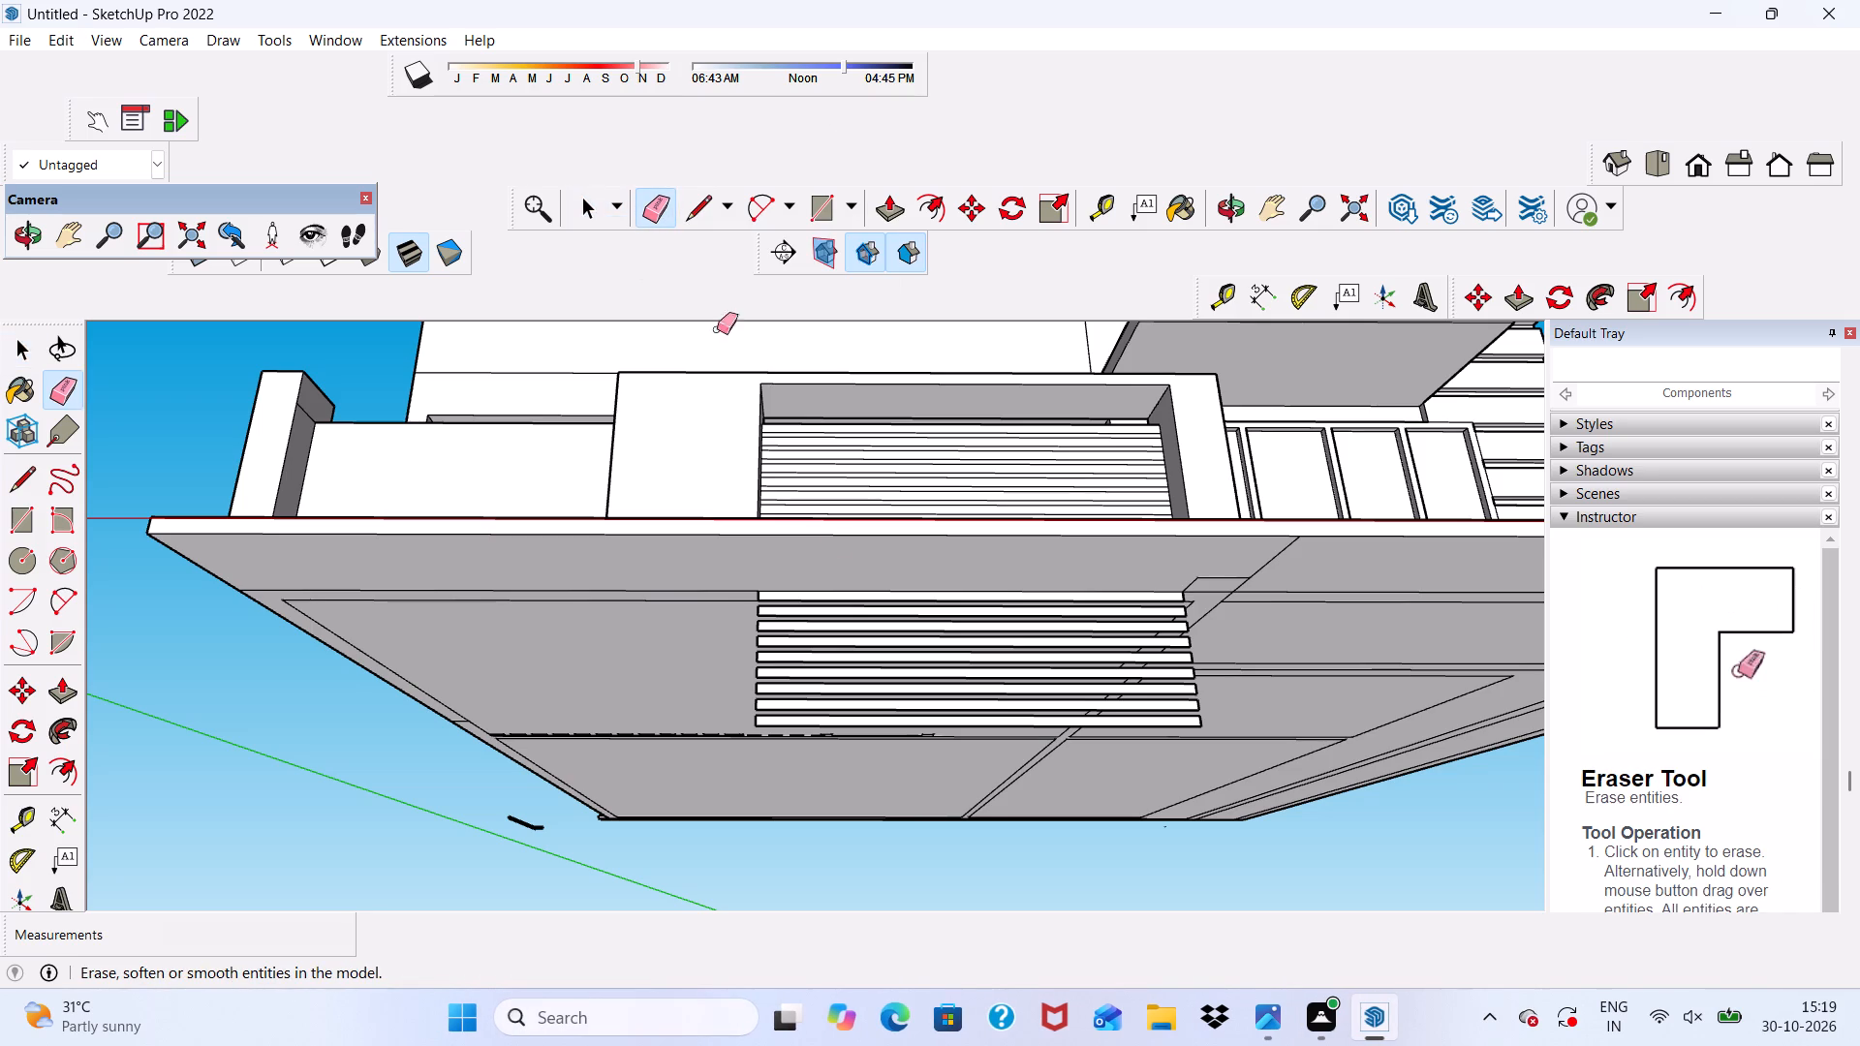
scroll(896, 622, up, 16)
scroll(793, 550, up, 3)
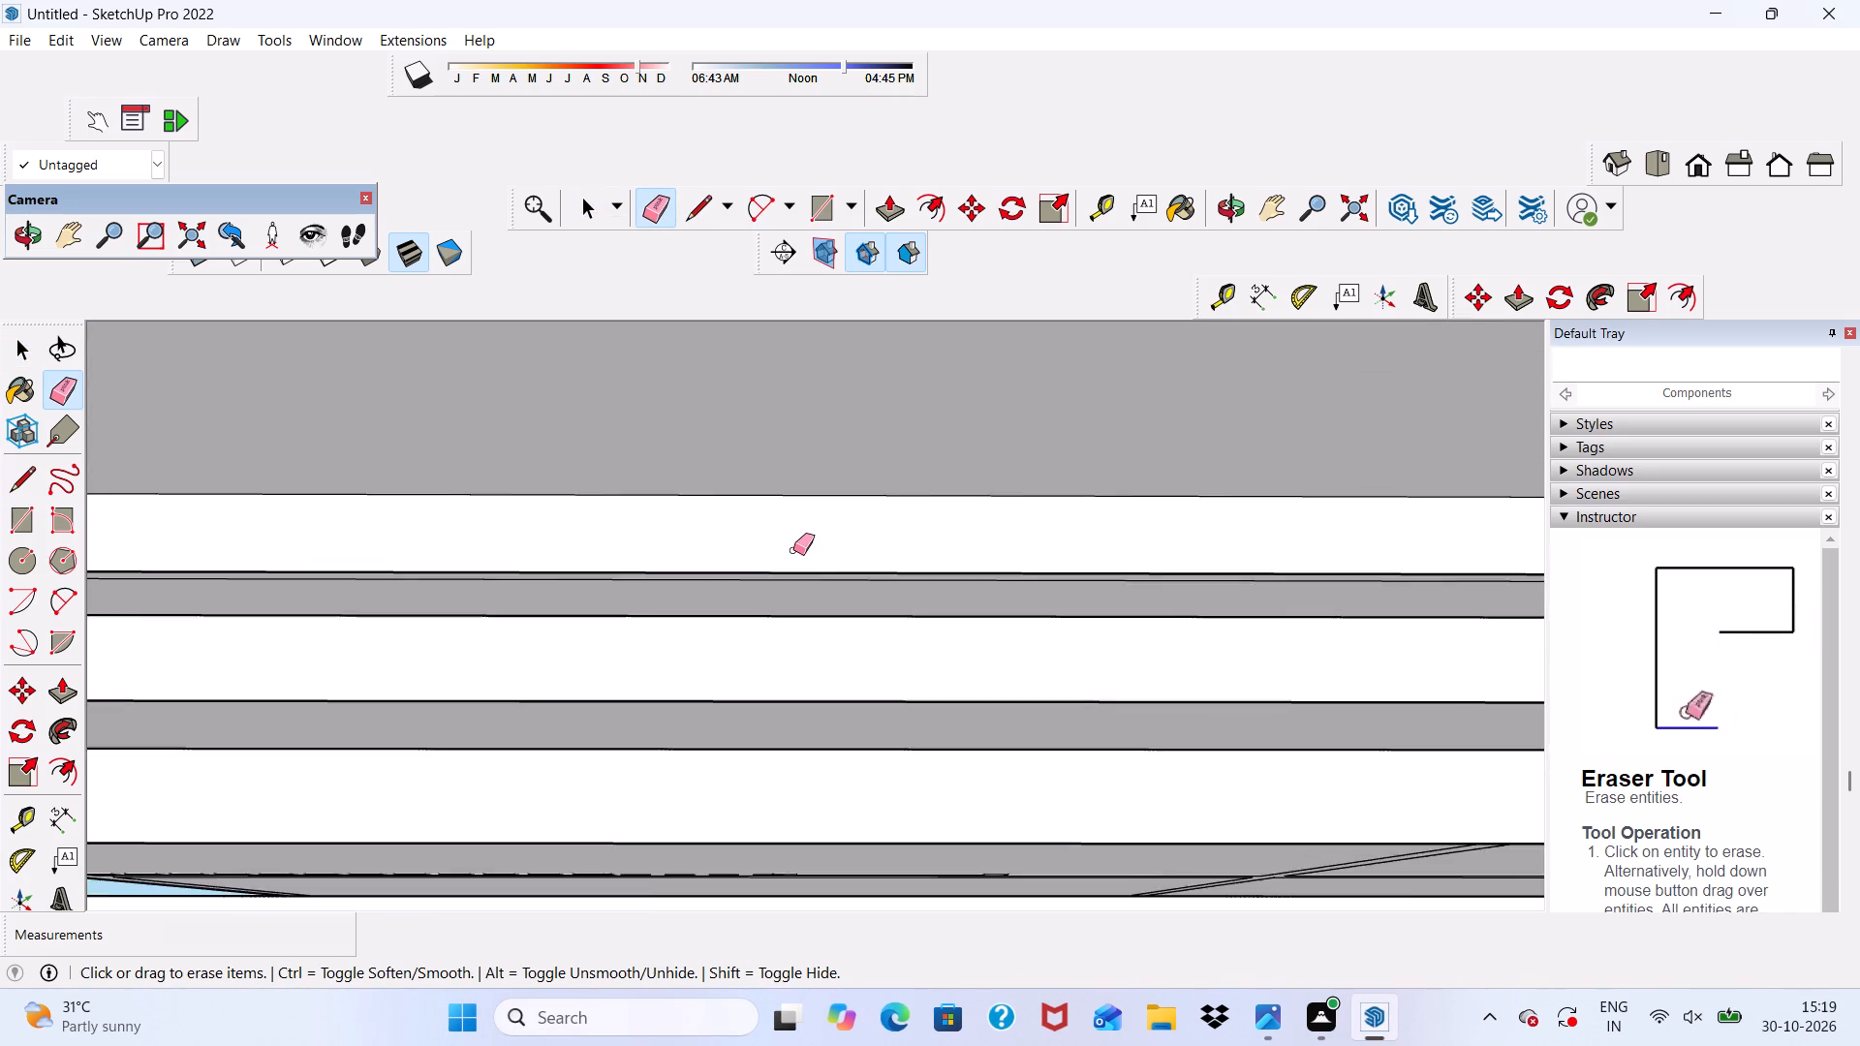
scroll(793, 550, up, 6)
click(790, 587)
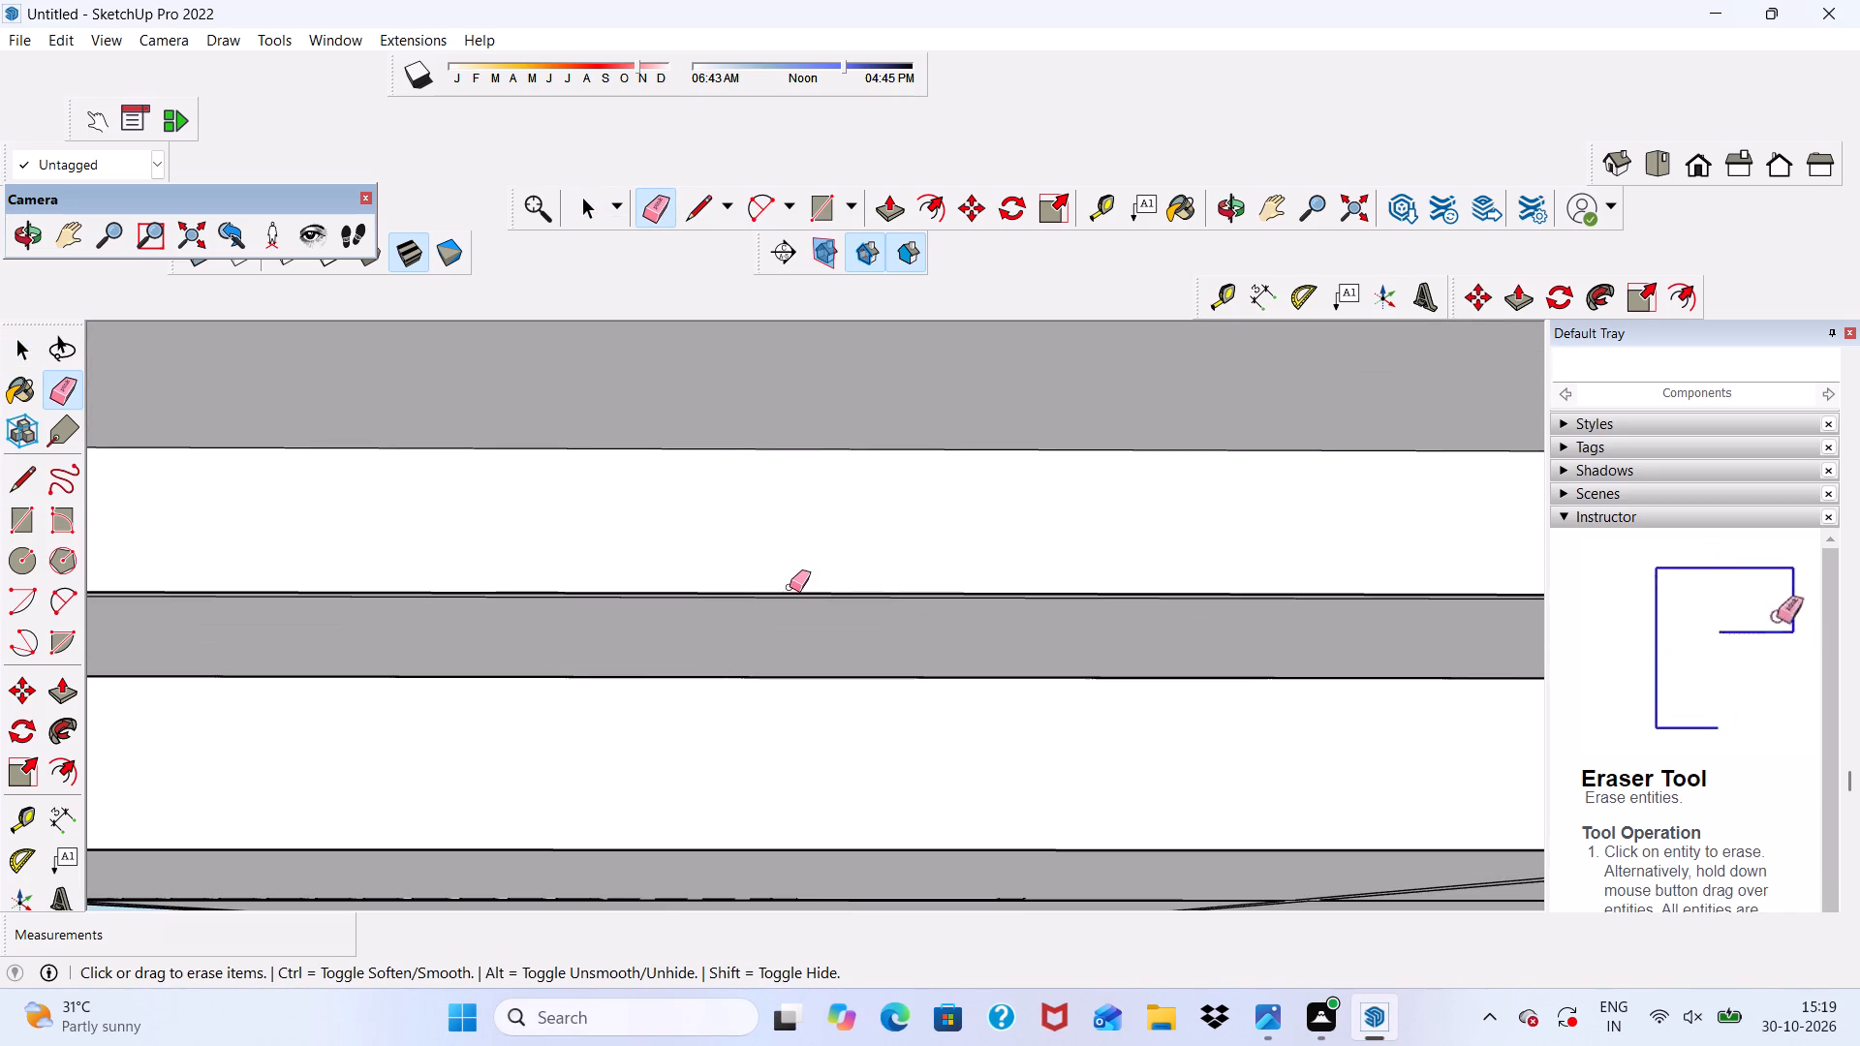
click(790, 587)
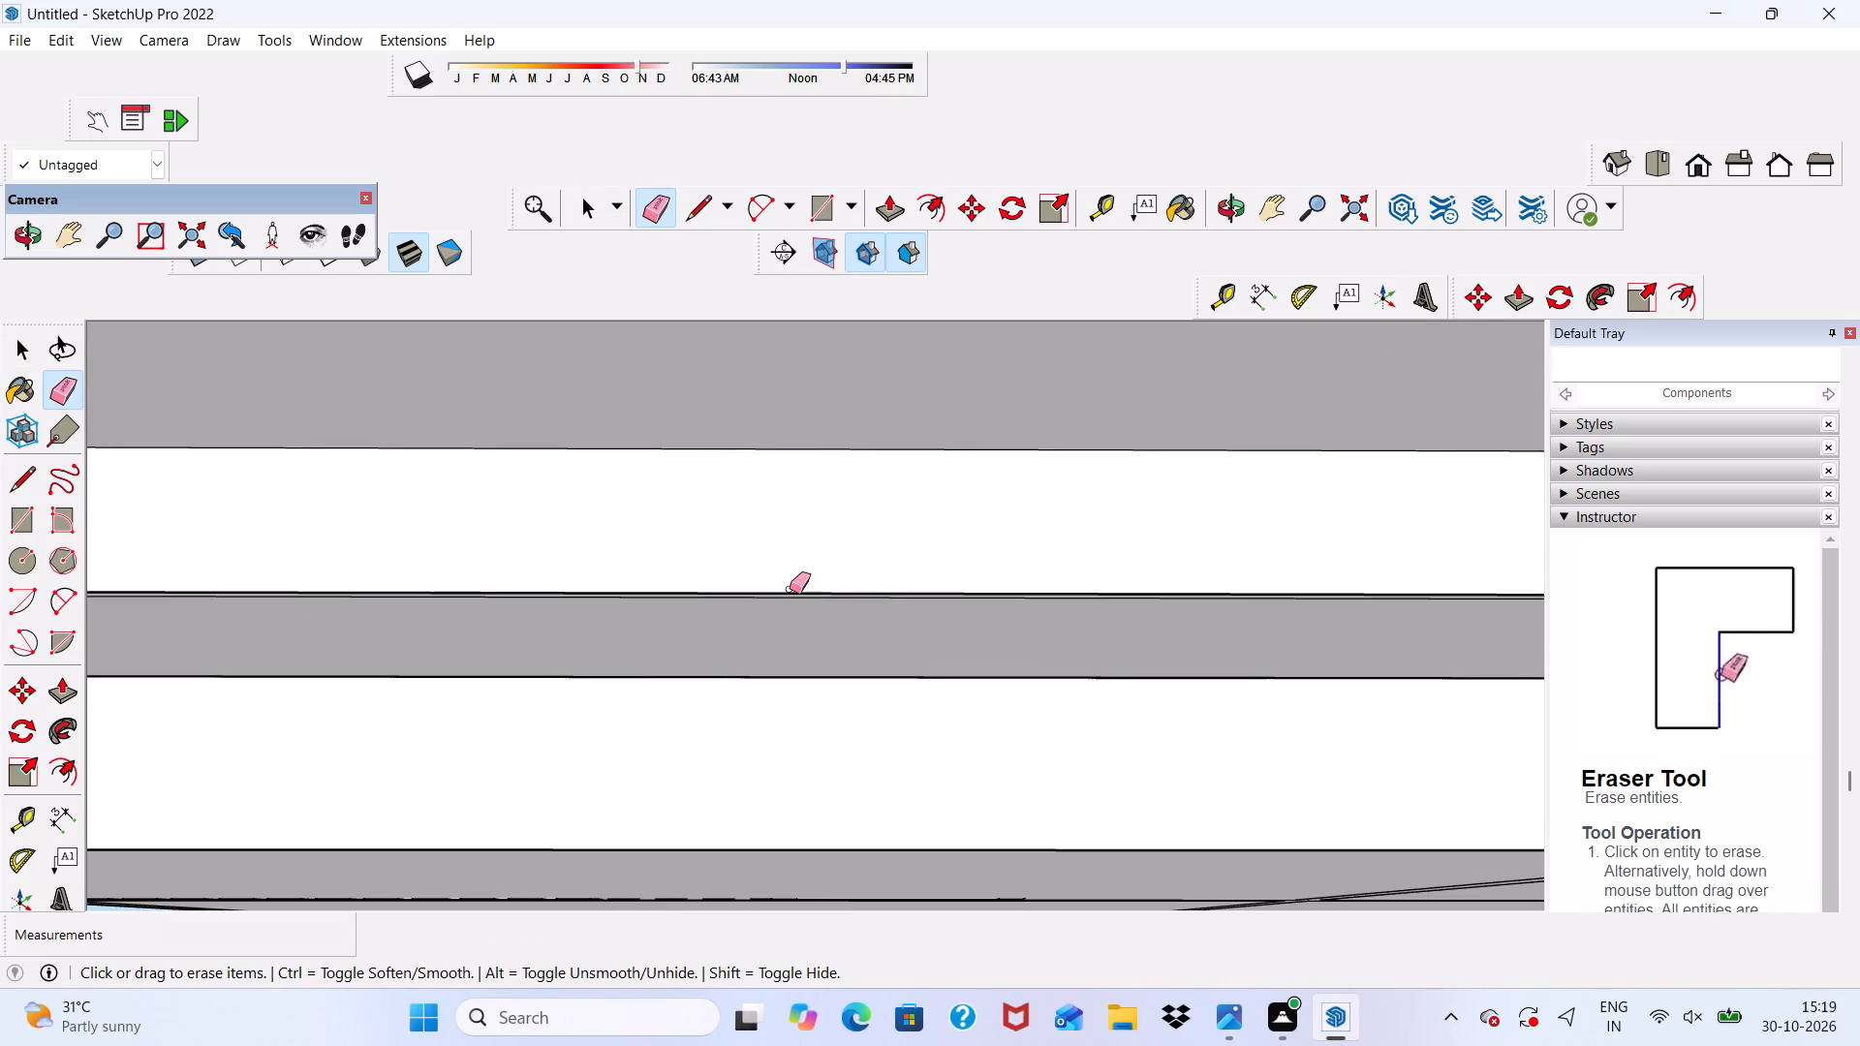
click(790, 589)
scroll(802, 547, down, 5)
scroll(914, 494, down, 5)
scroll(858, 586, down, 5)
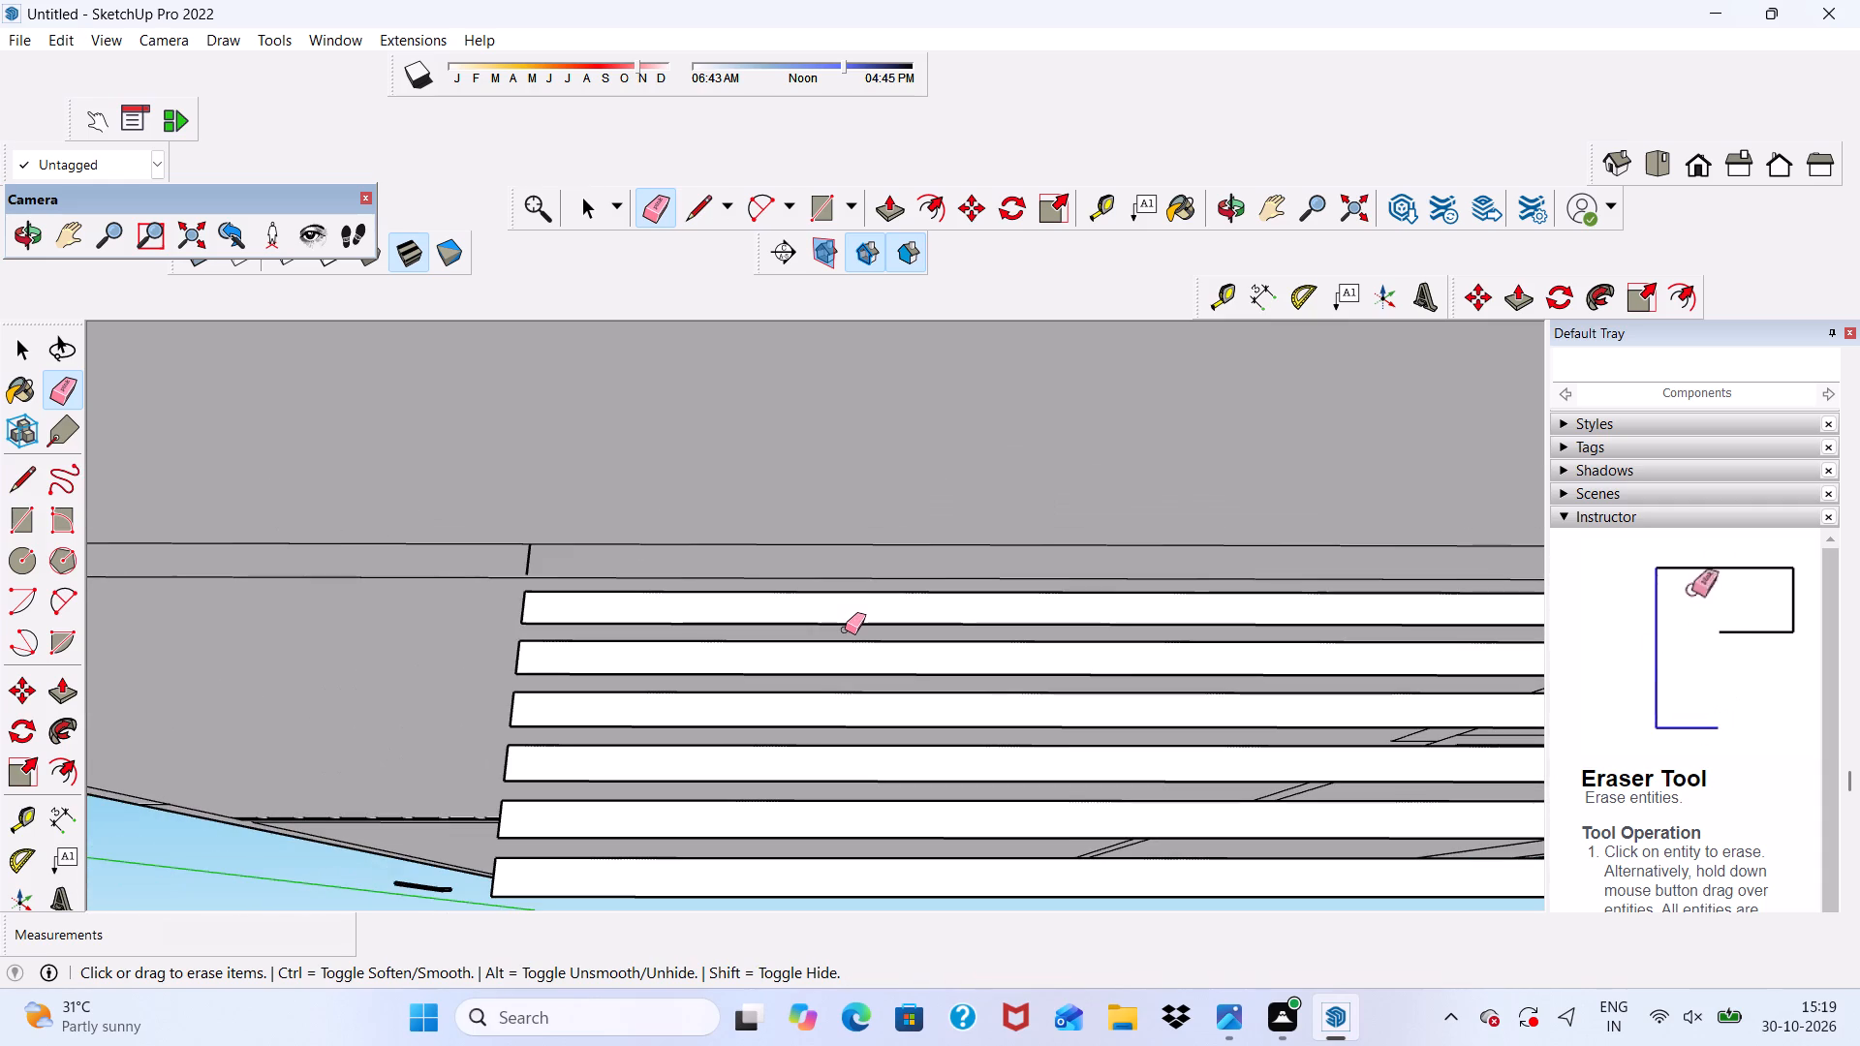
Erase the remaining surplus strip copies hanging below the ground slab.
scroll(845, 632, down, 3)
middle_drag(852, 660, 870, 700)
scroll(858, 668, up, 4)
drag(857, 648, 883, 729)
scroll(881, 652, down, 4)
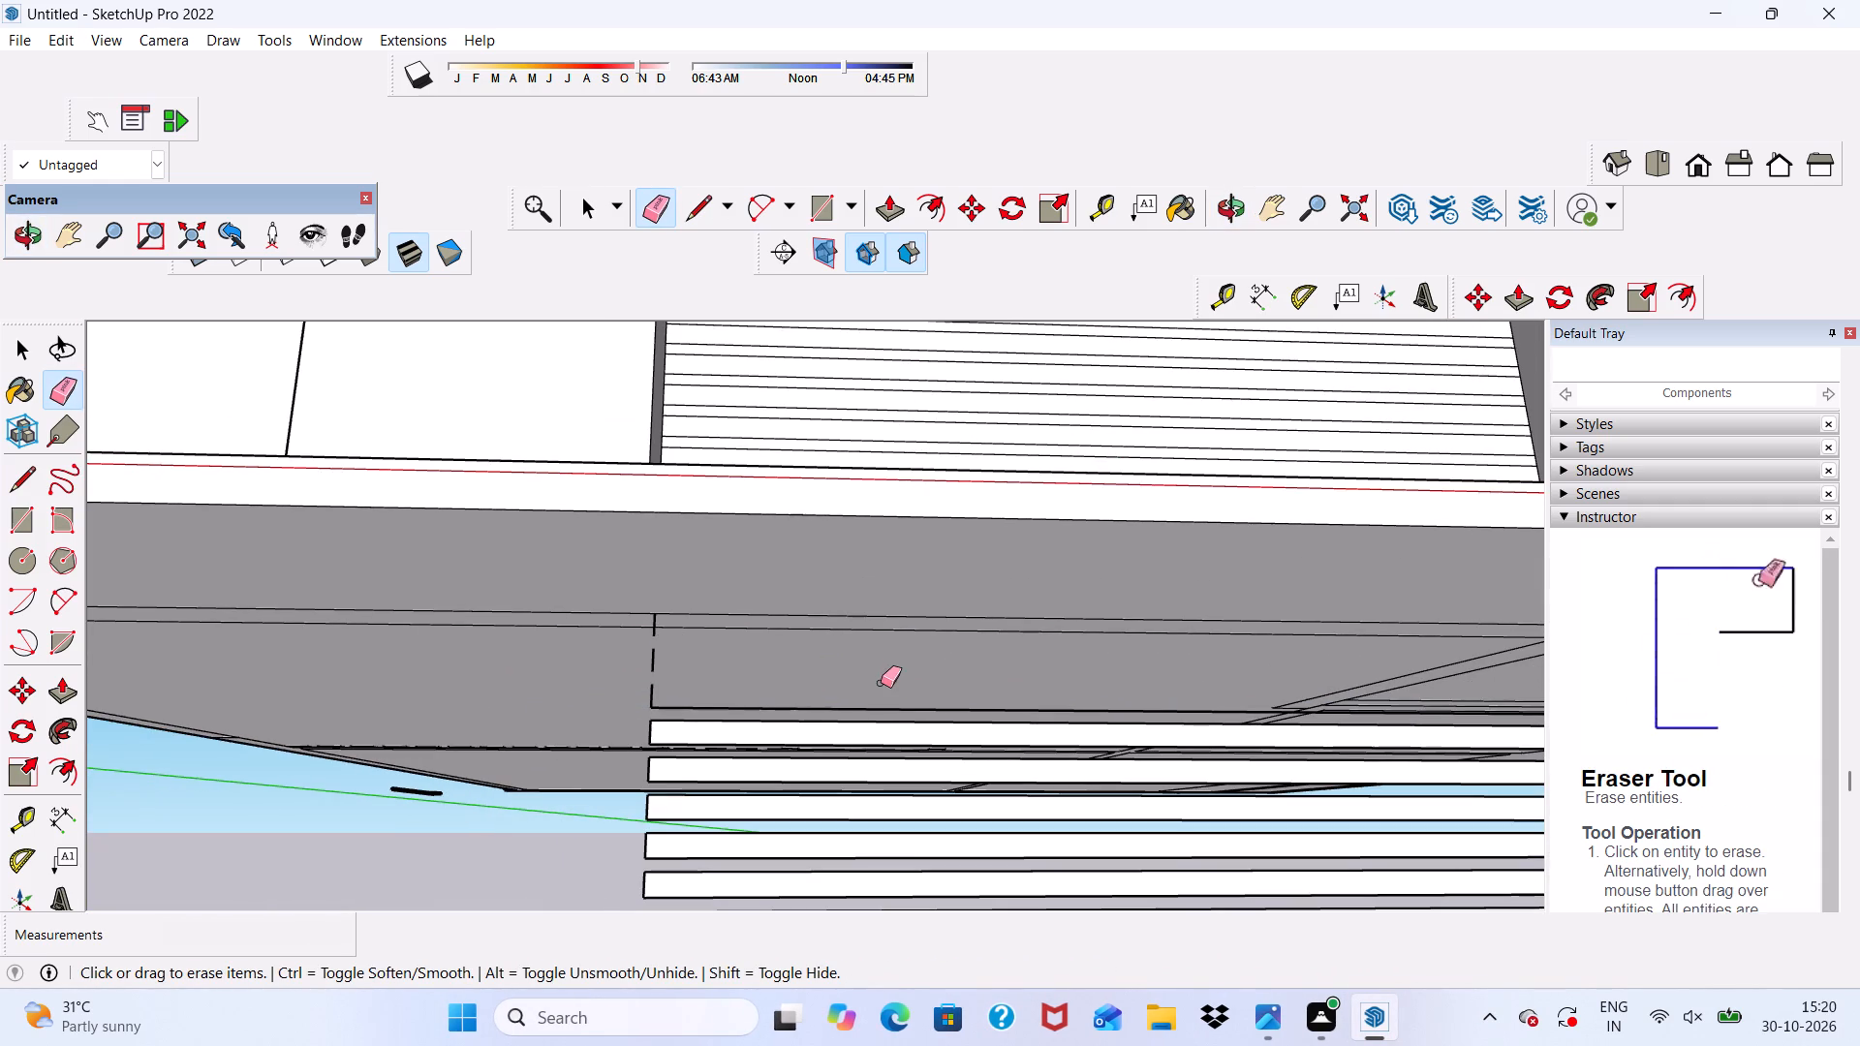
drag(889, 707, 892, 718)
drag(892, 718, 897, 739)
scroll(896, 762, down, 1)
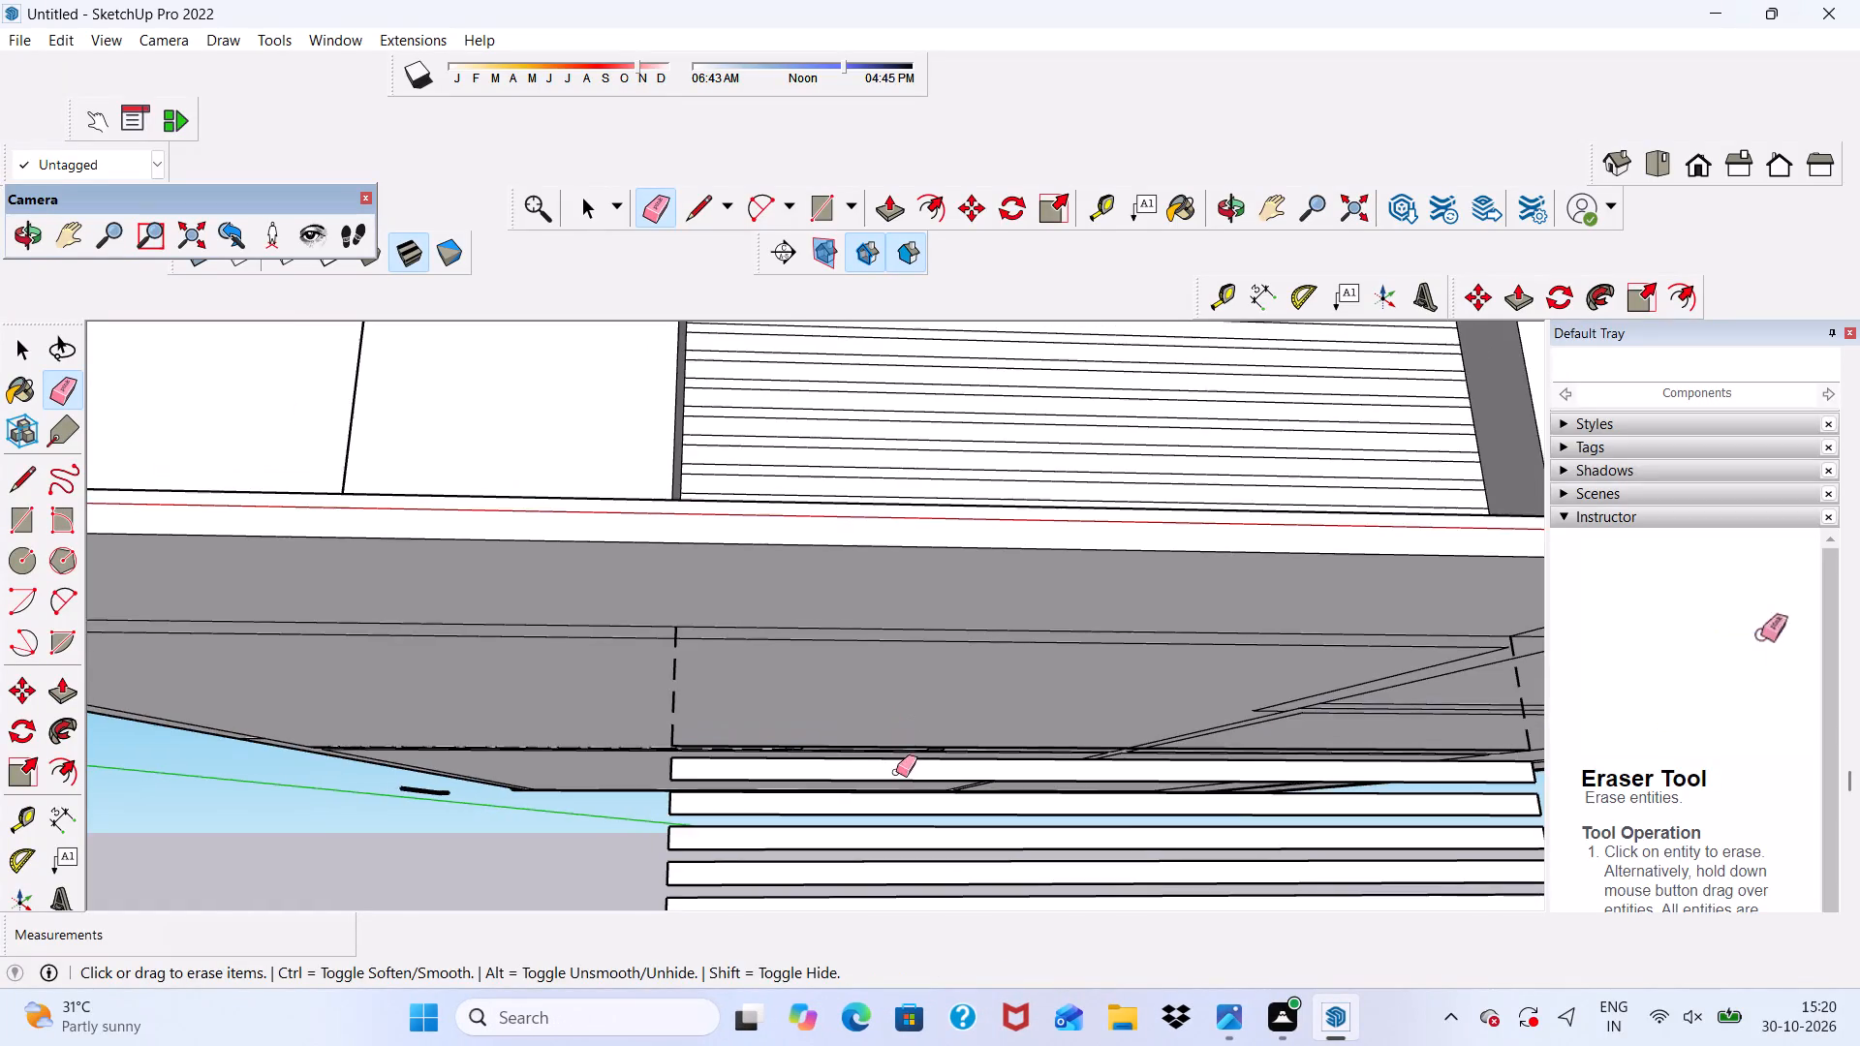
middle_drag(896, 775, 905, 823)
drag(894, 785, 909, 817)
scroll(906, 733, down, 6)
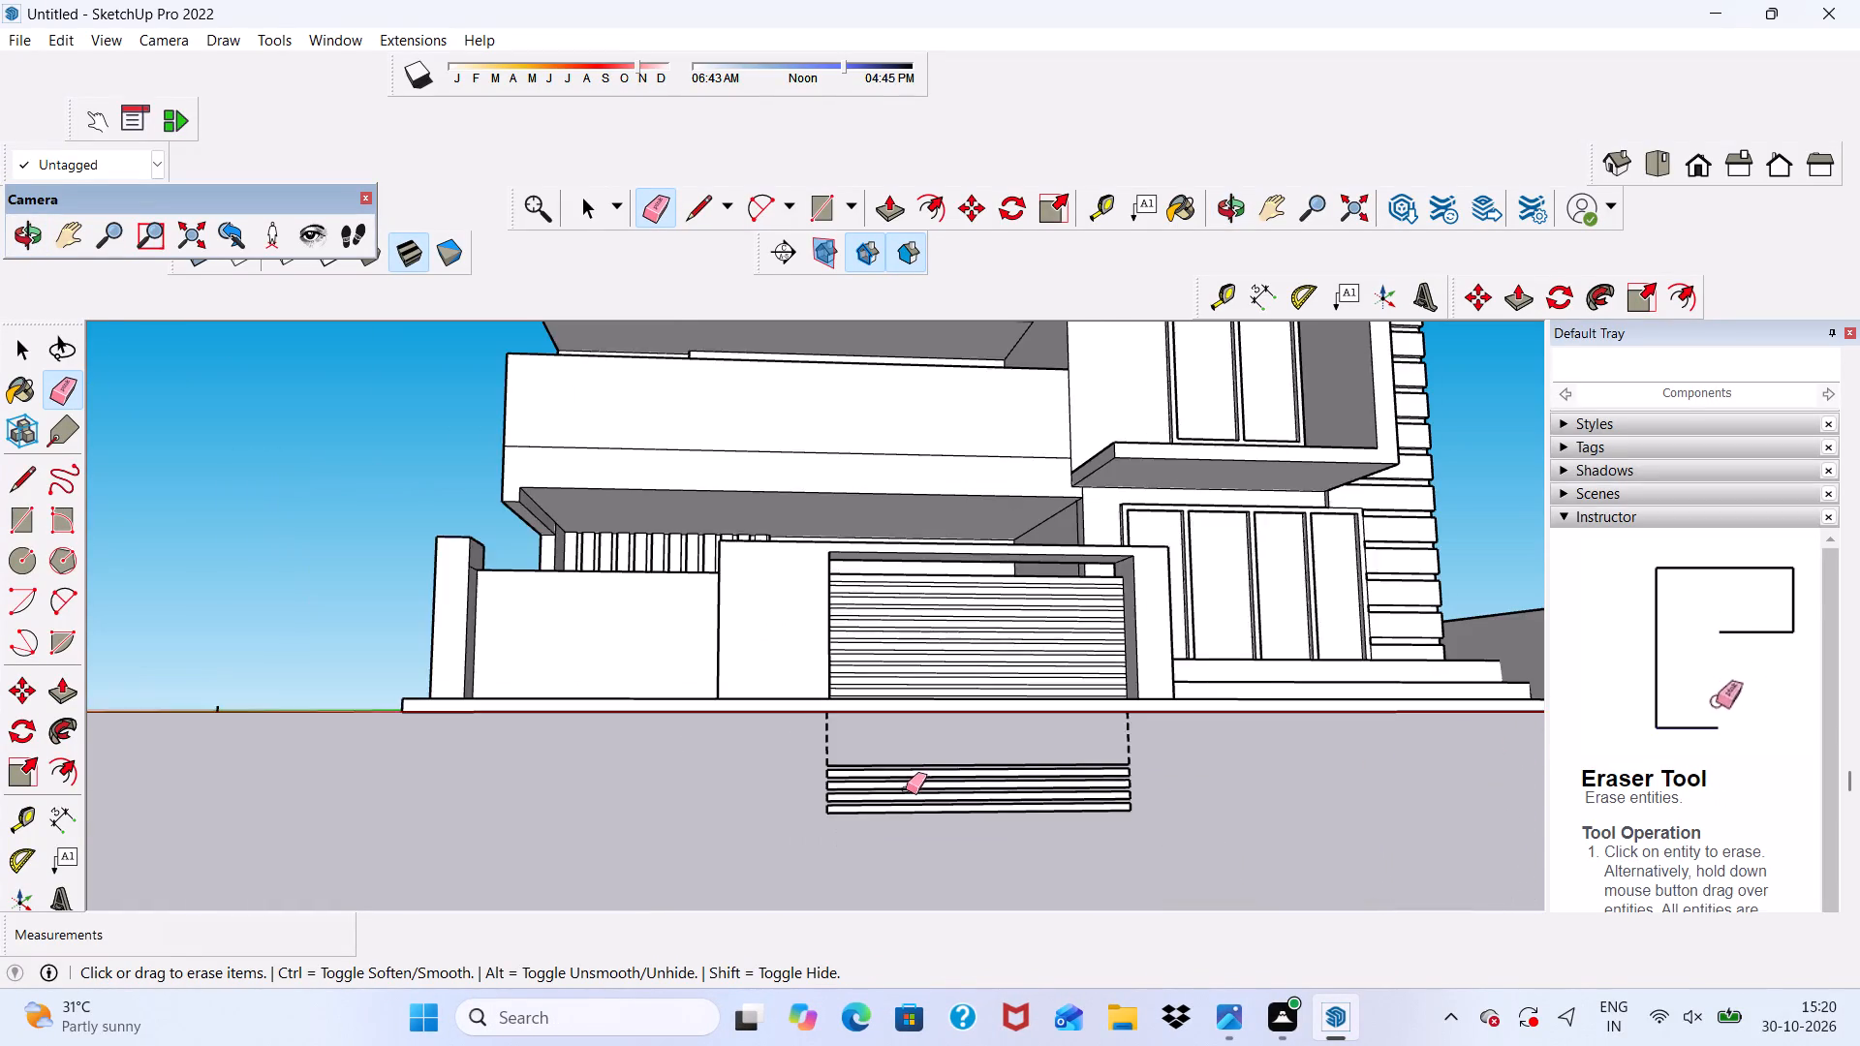
drag(903, 768, 916, 816)
Erase the short vertical leftover edges hanging below the ground slab under the gate panel's left end.
scroll(819, 747, up, 4)
middle_drag(836, 772, 836, 693)
scroll(836, 686, up, 4)
scroll(836, 605, up, 4)
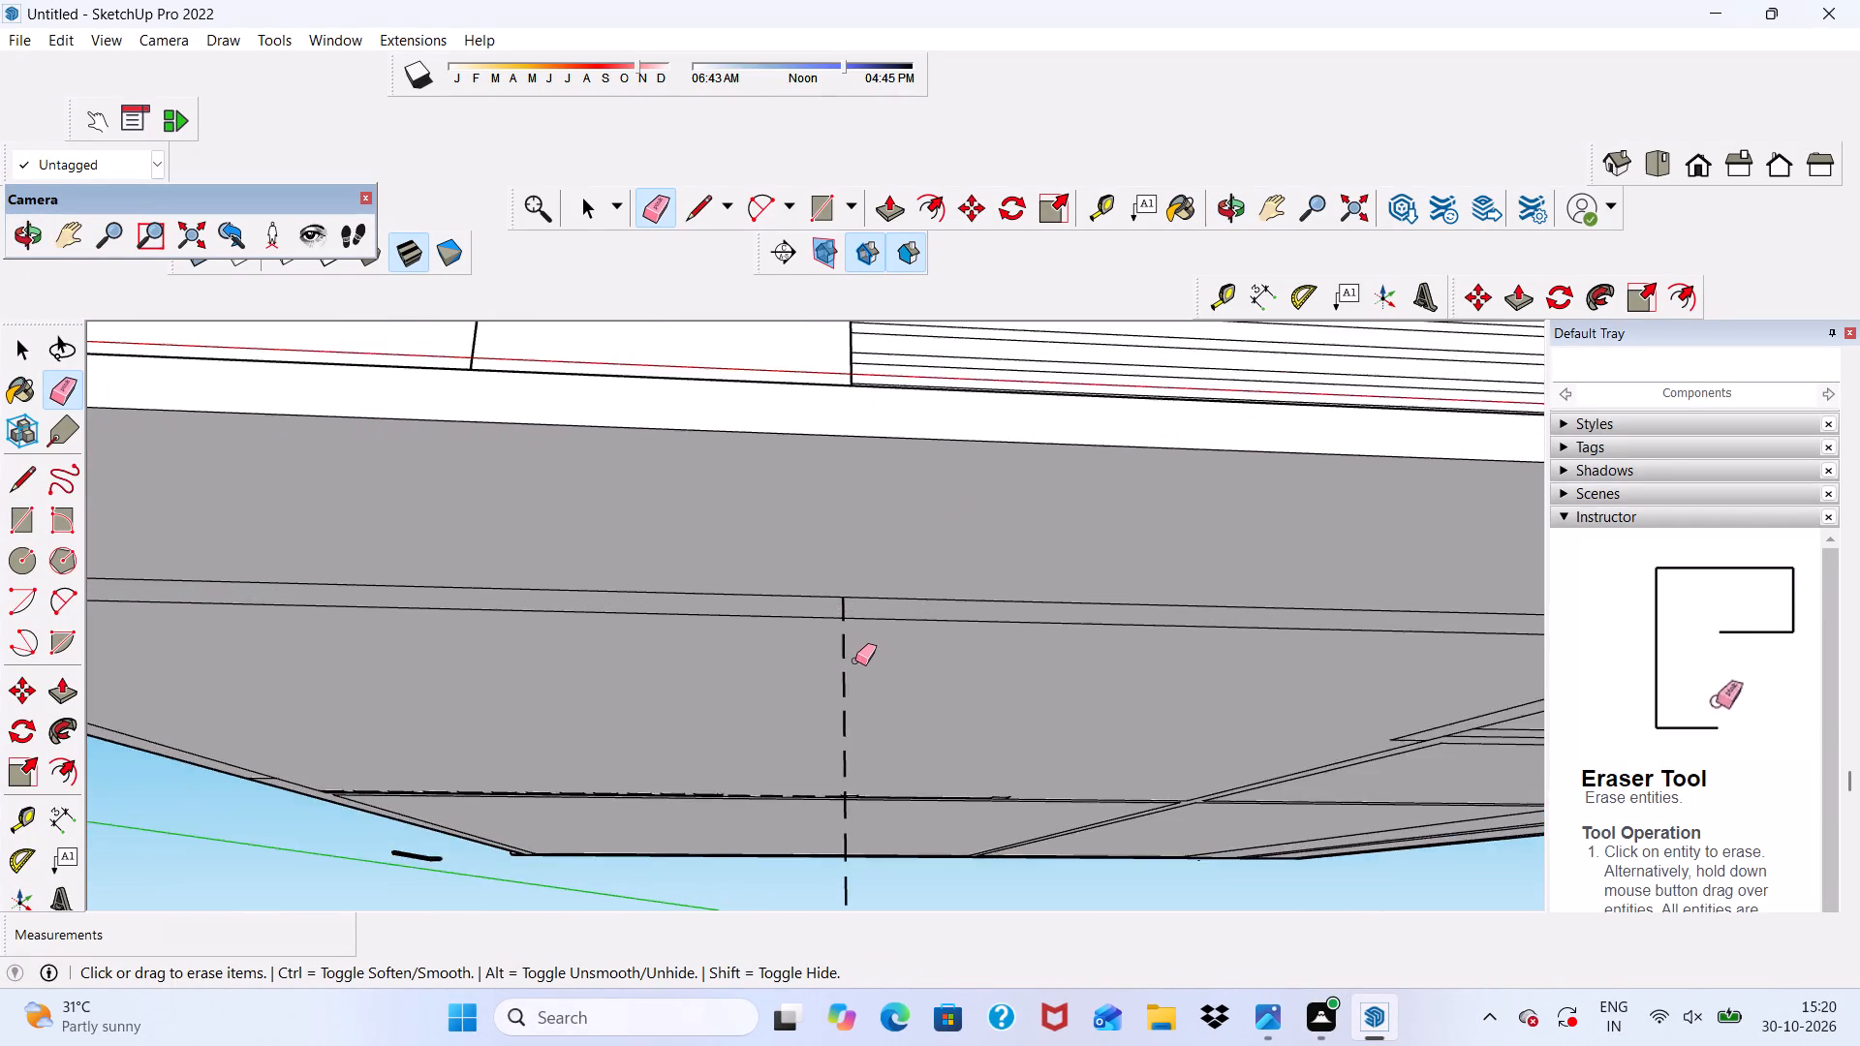
scroll(855, 661, up, 7)
click(833, 569)
drag(839, 639, 848, 661)
click(850, 569)
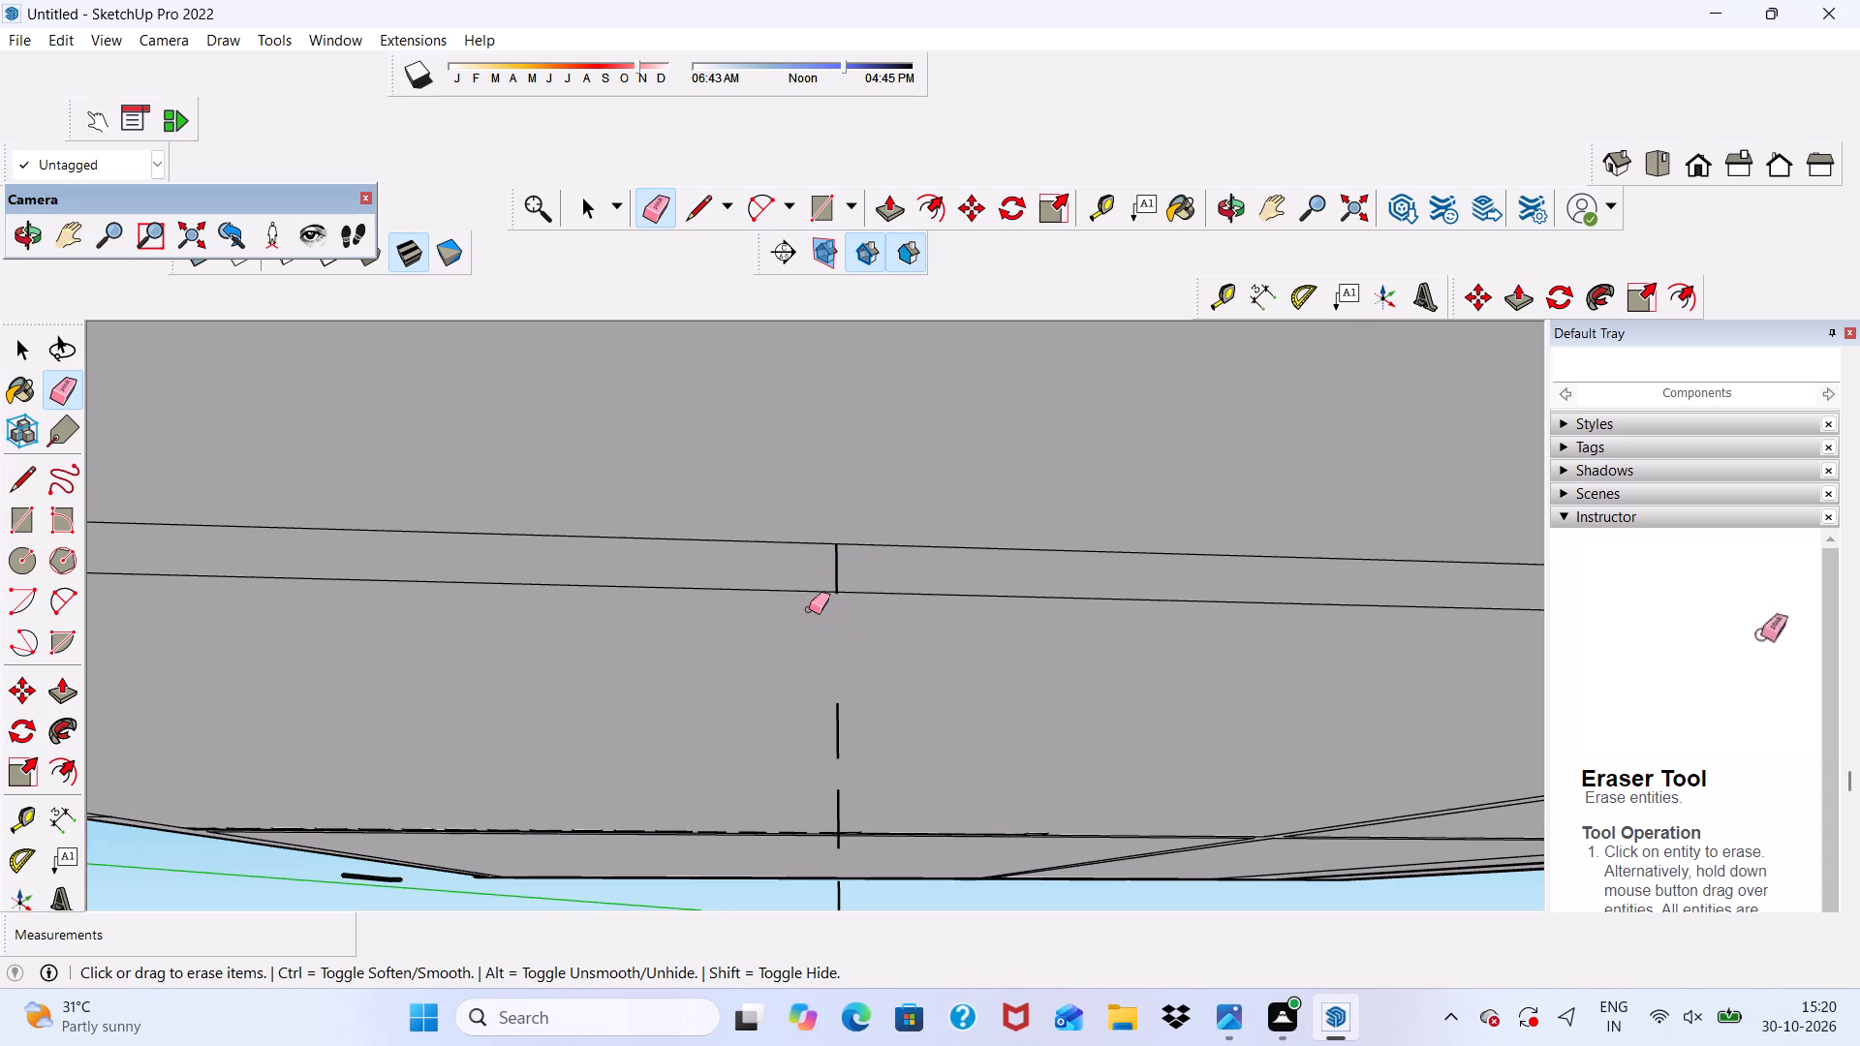
drag(819, 575, 840, 574)
drag(841, 723, 826, 762)
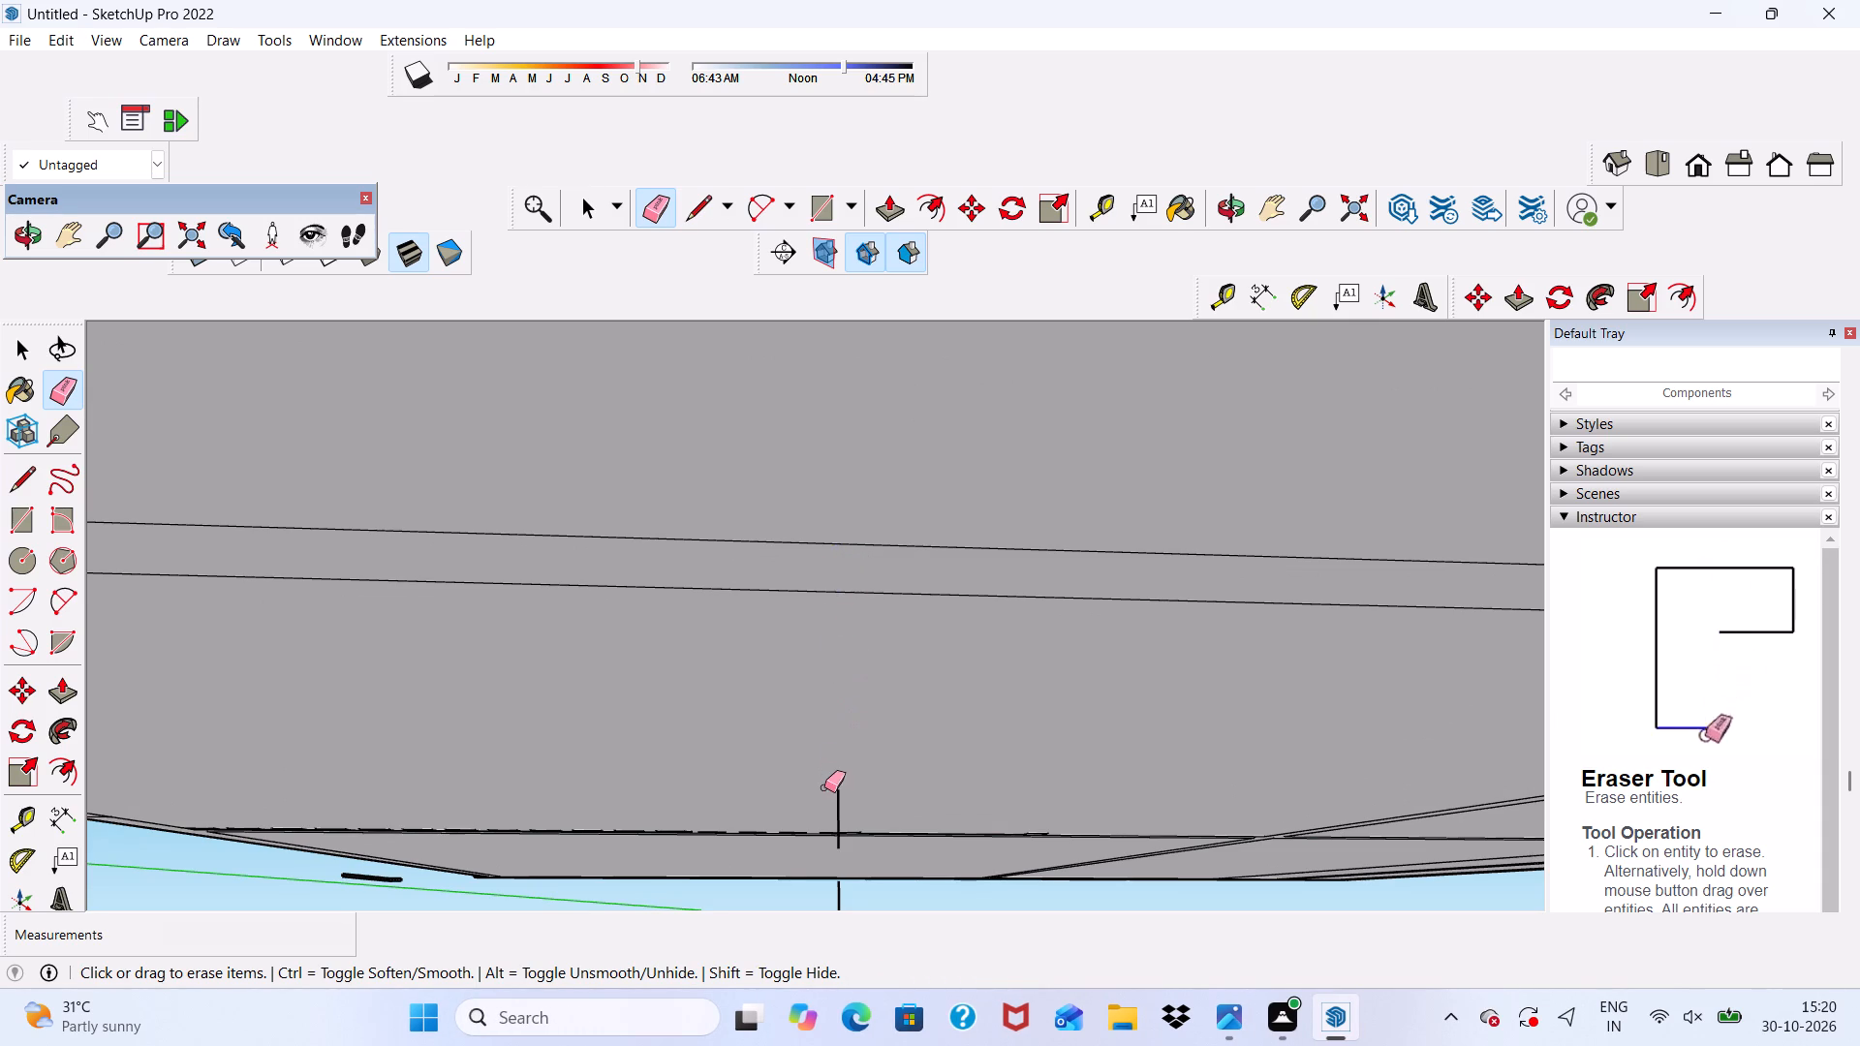
click(832, 803)
scroll(871, 656, down, 5)
middle_drag(916, 762, 927, 795)
middle_drag(922, 786, 908, 715)
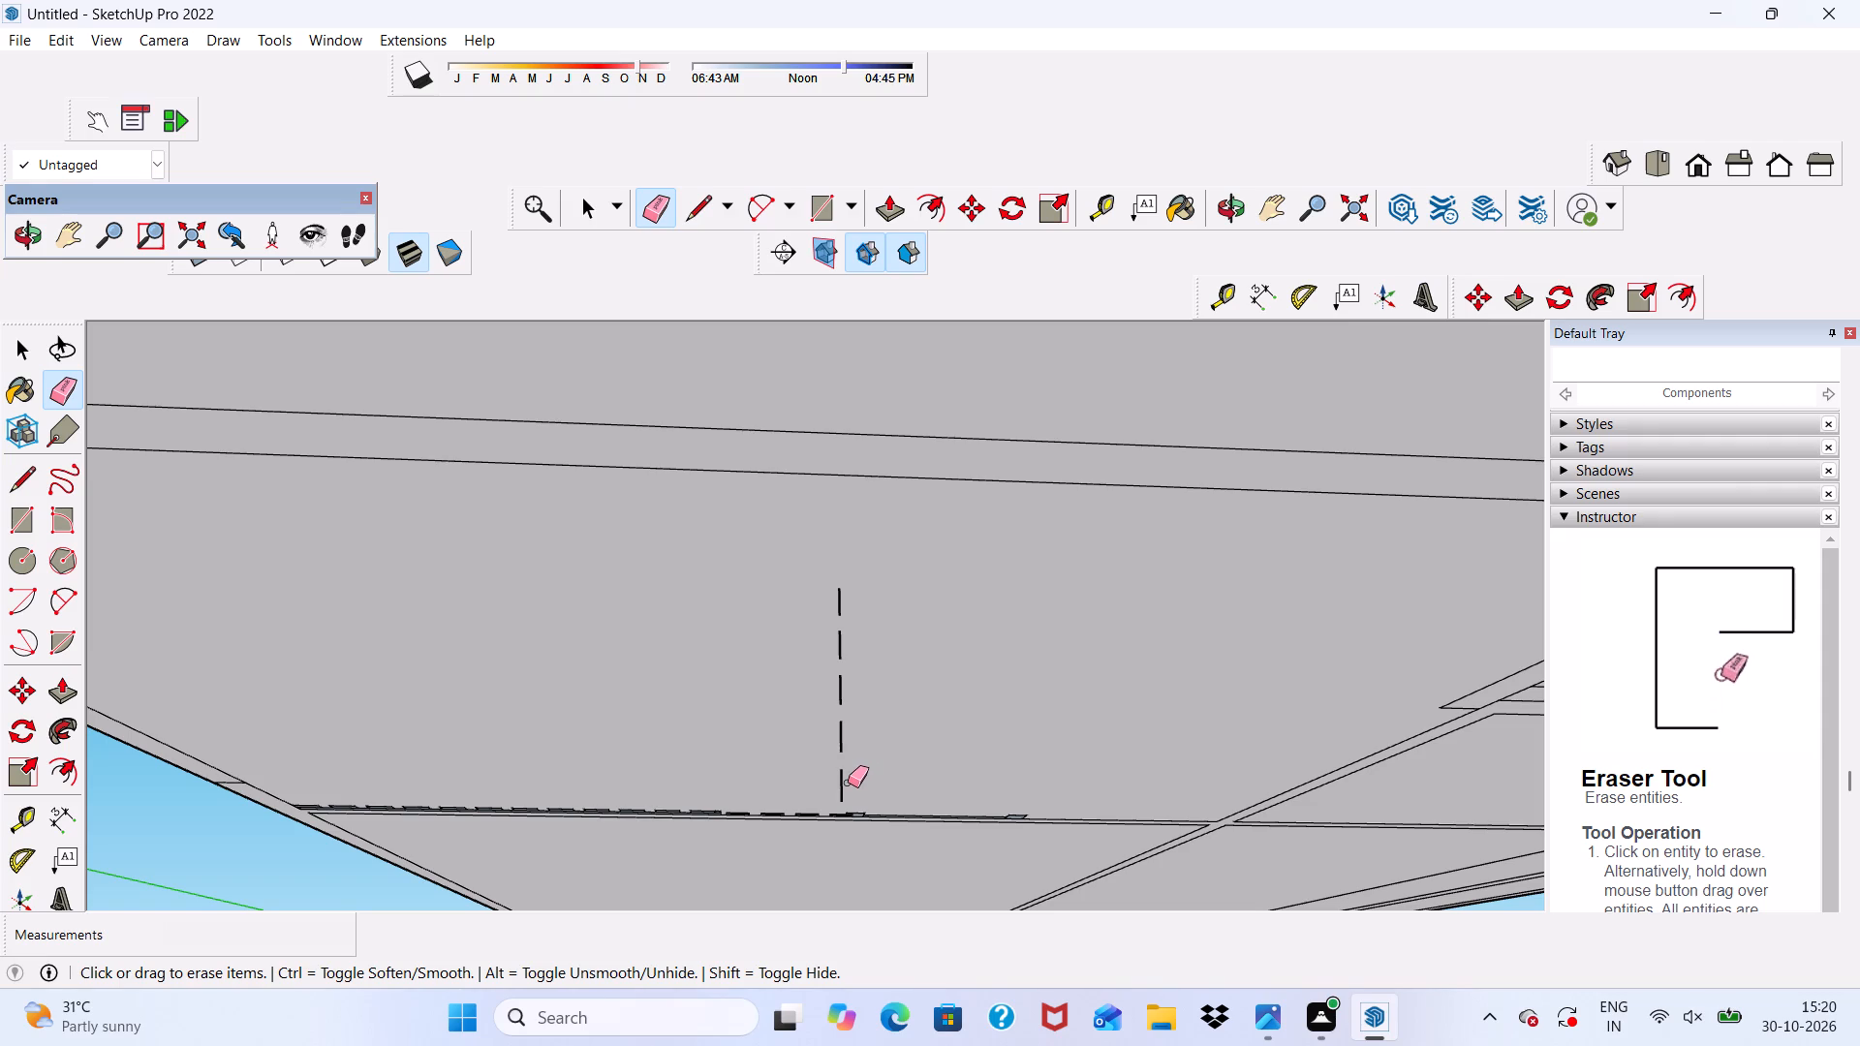
drag(848, 783, 843, 612)
drag(838, 582, 842, 725)
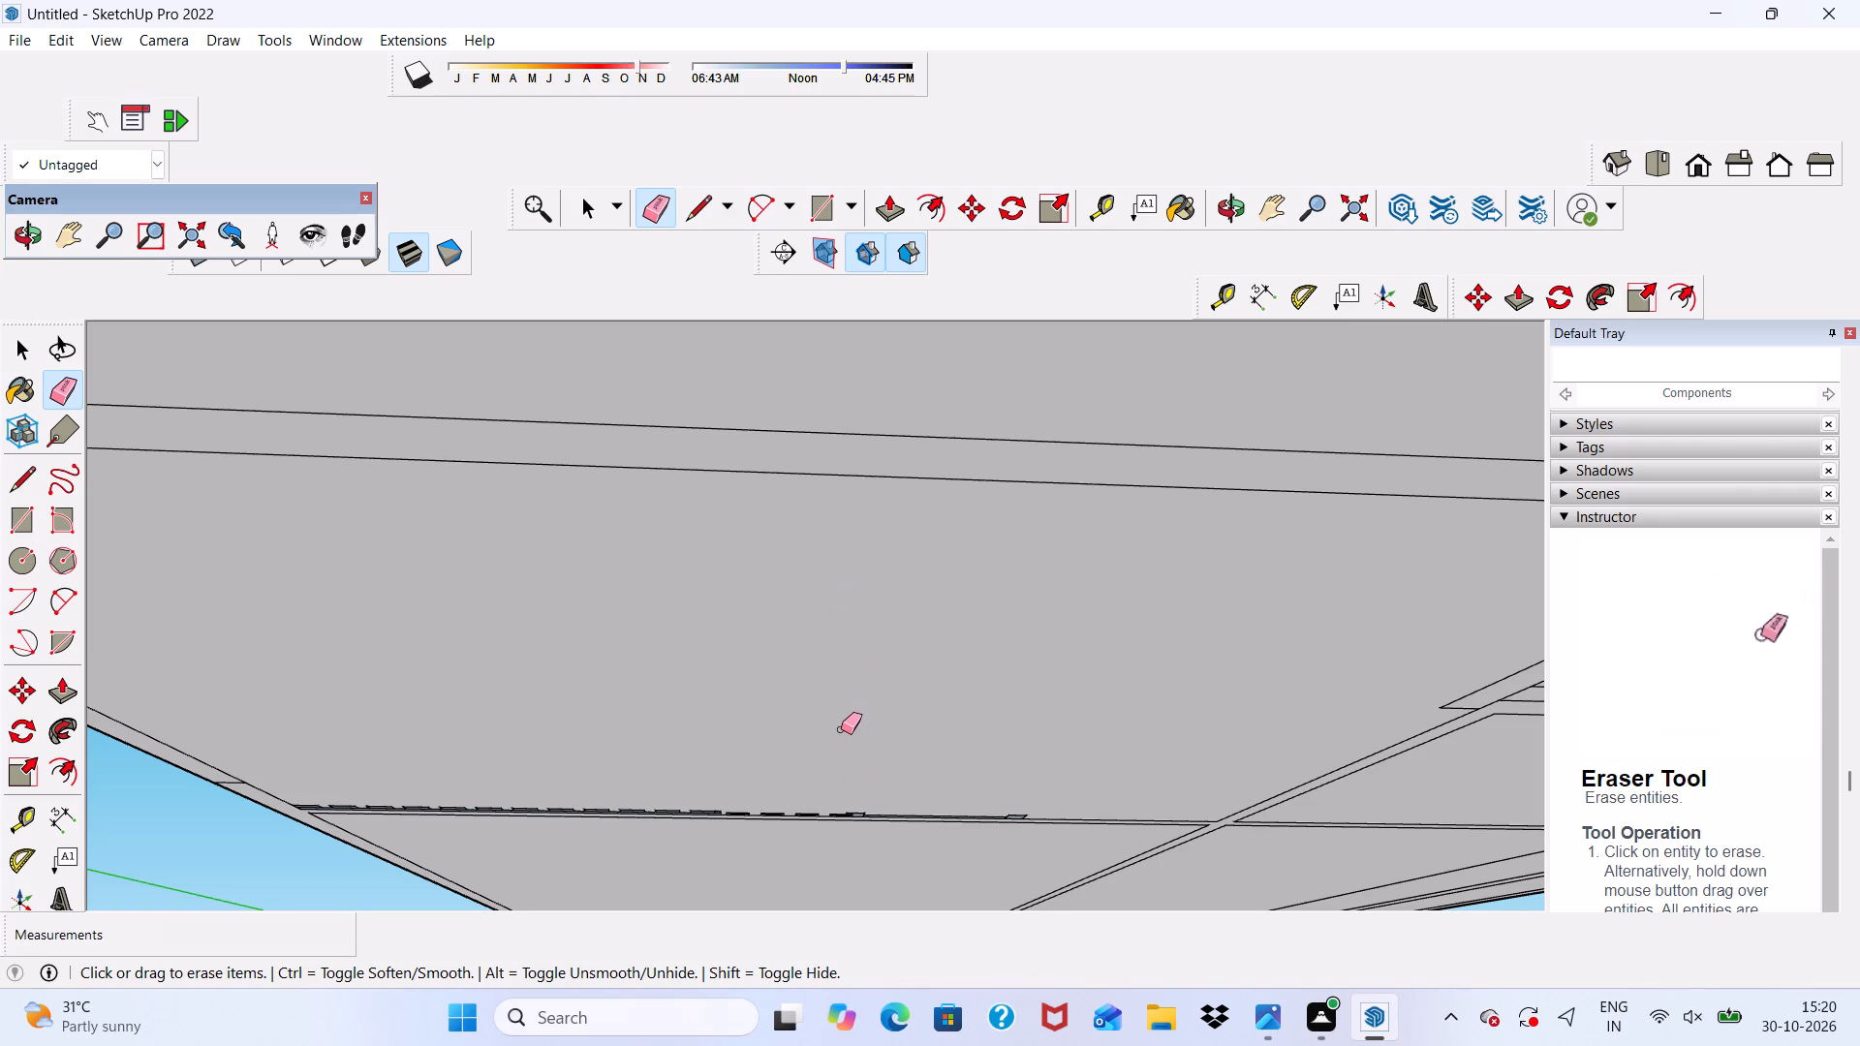
Erase the upper short vertical leftover edges hanging below the ground slab under the gate panel's right end.
scroll(803, 713, down, 10)
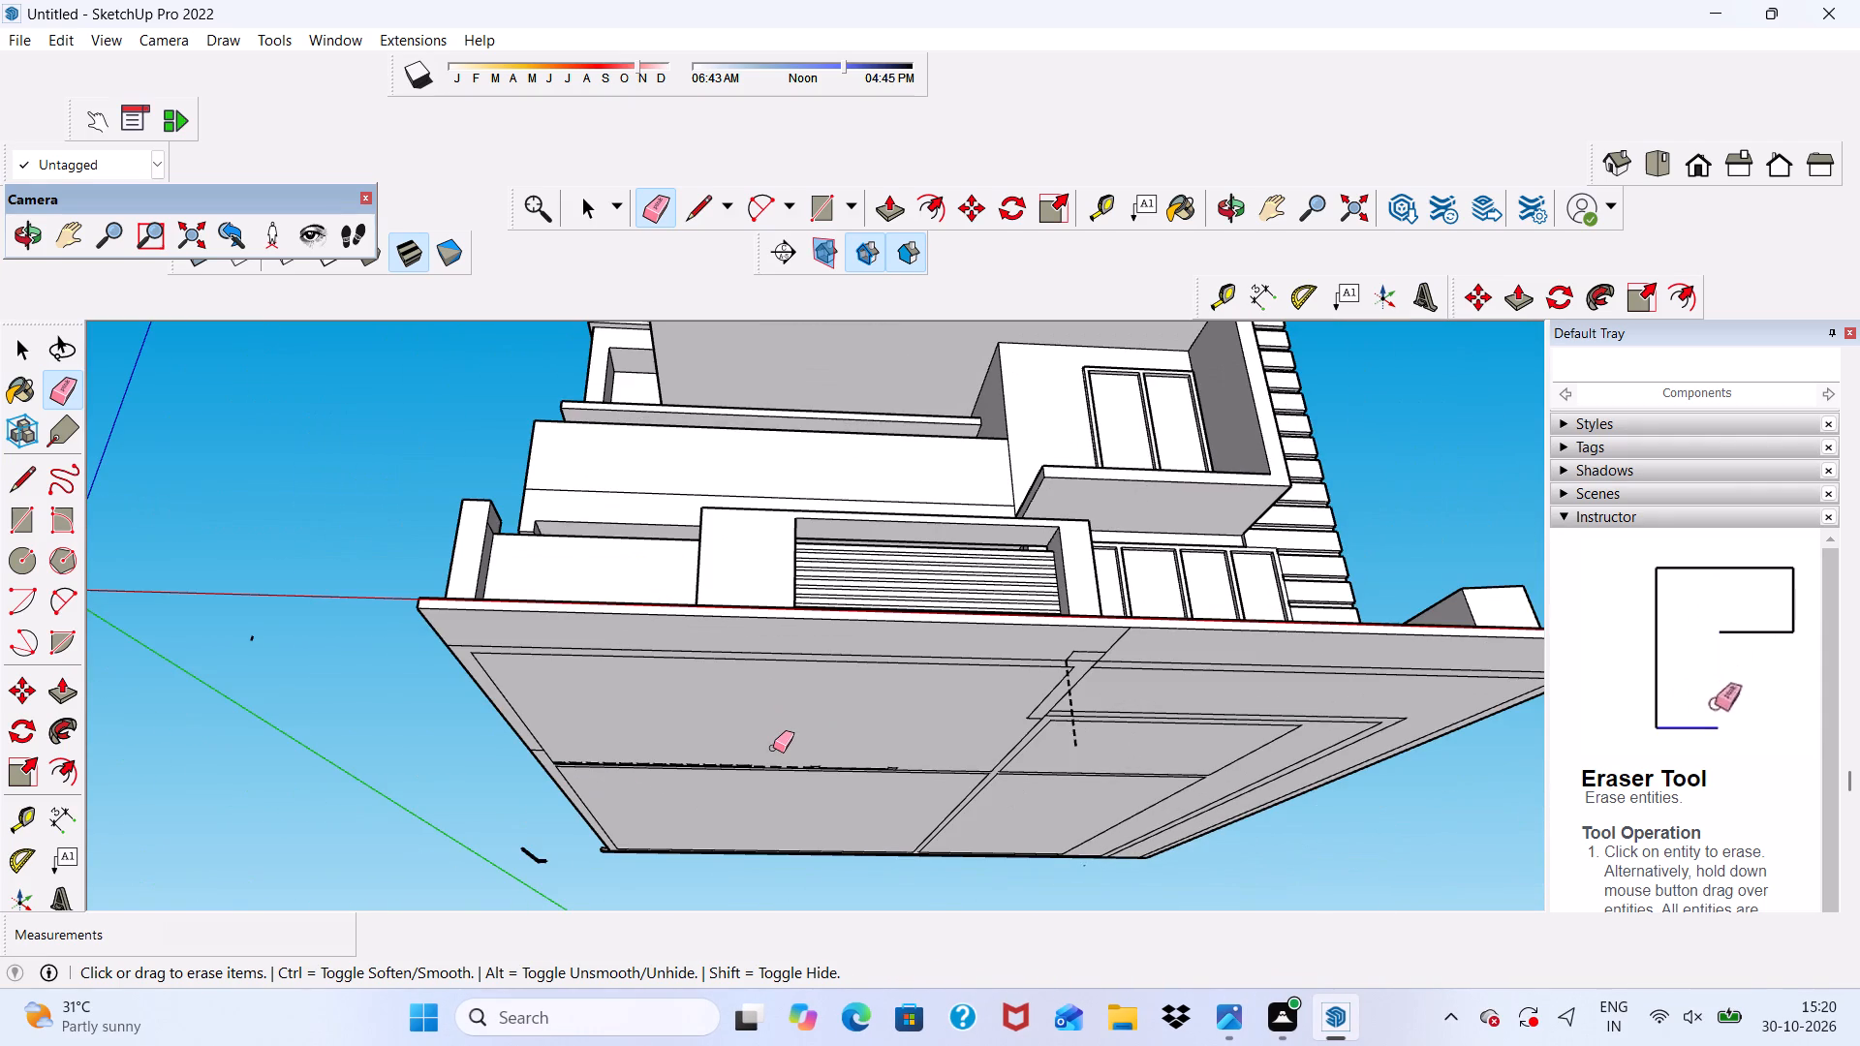
middle_drag(773, 748, 654, 798)
scroll(919, 698, up, 3)
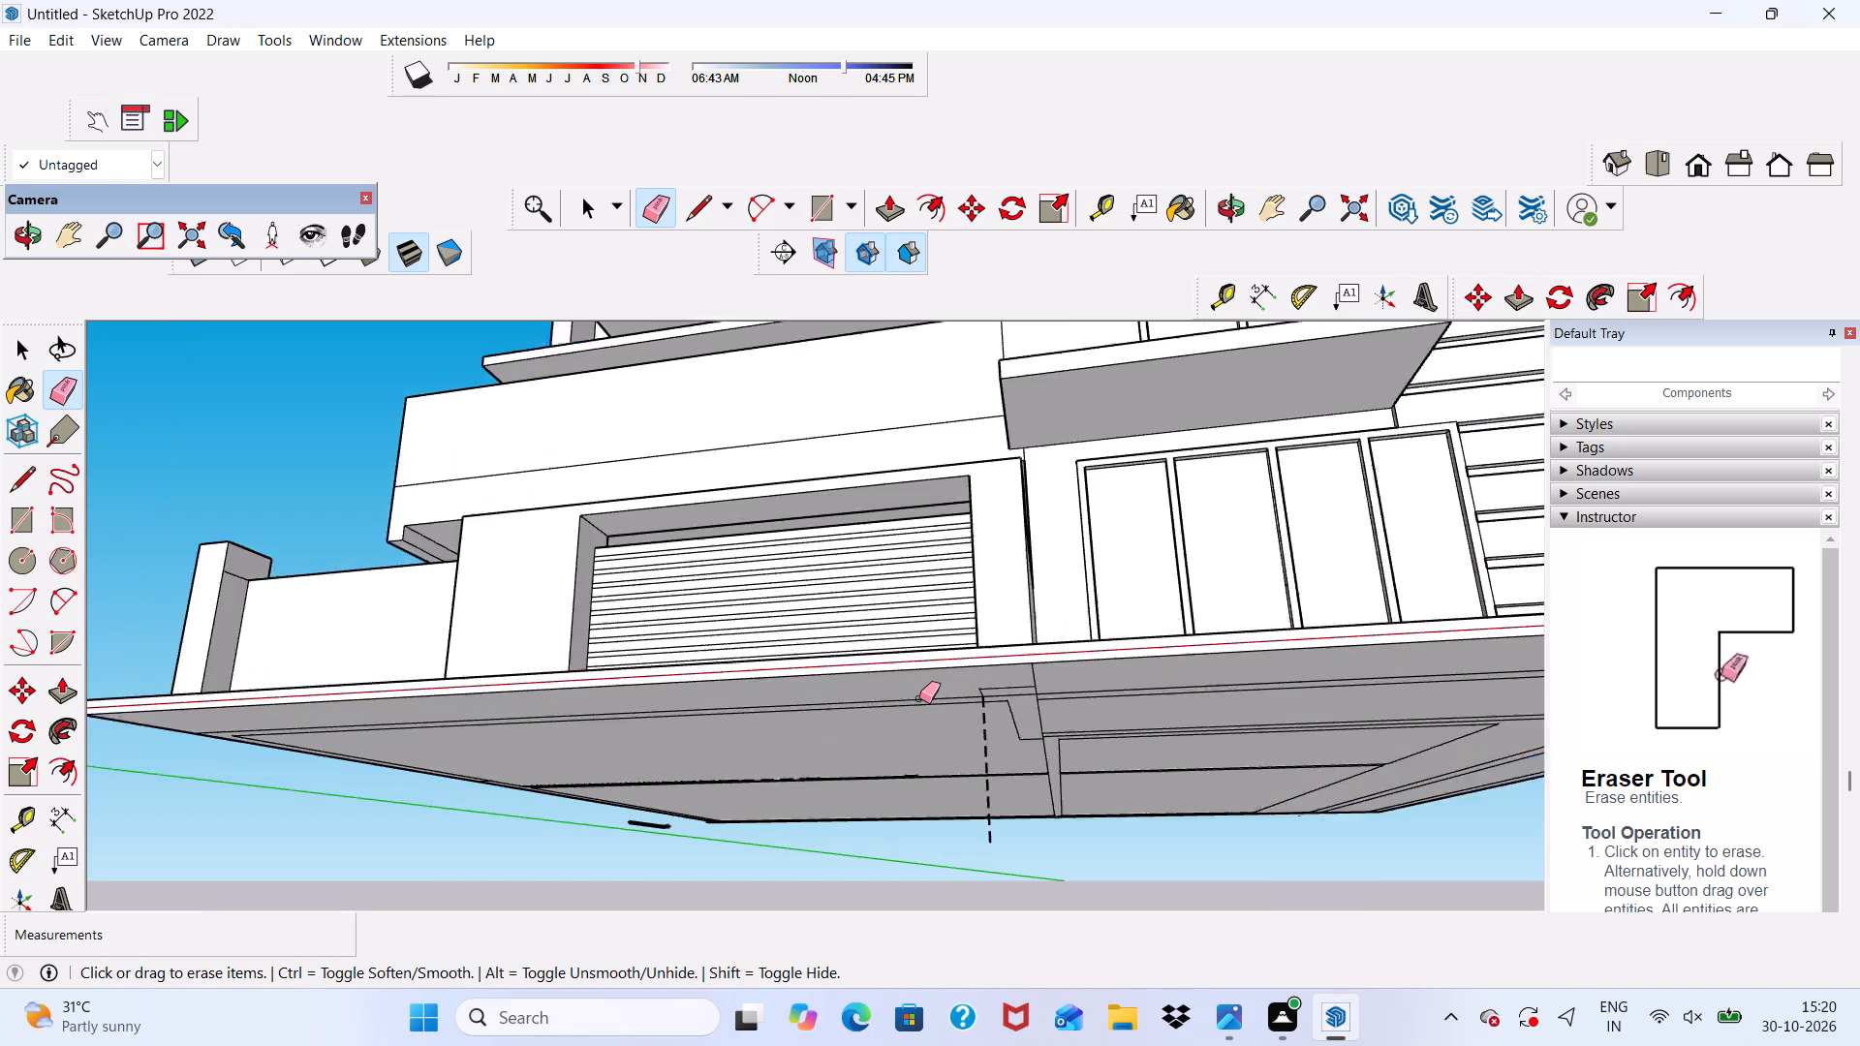
scroll(919, 698, up, 6)
scroll(1016, 723, up, 10)
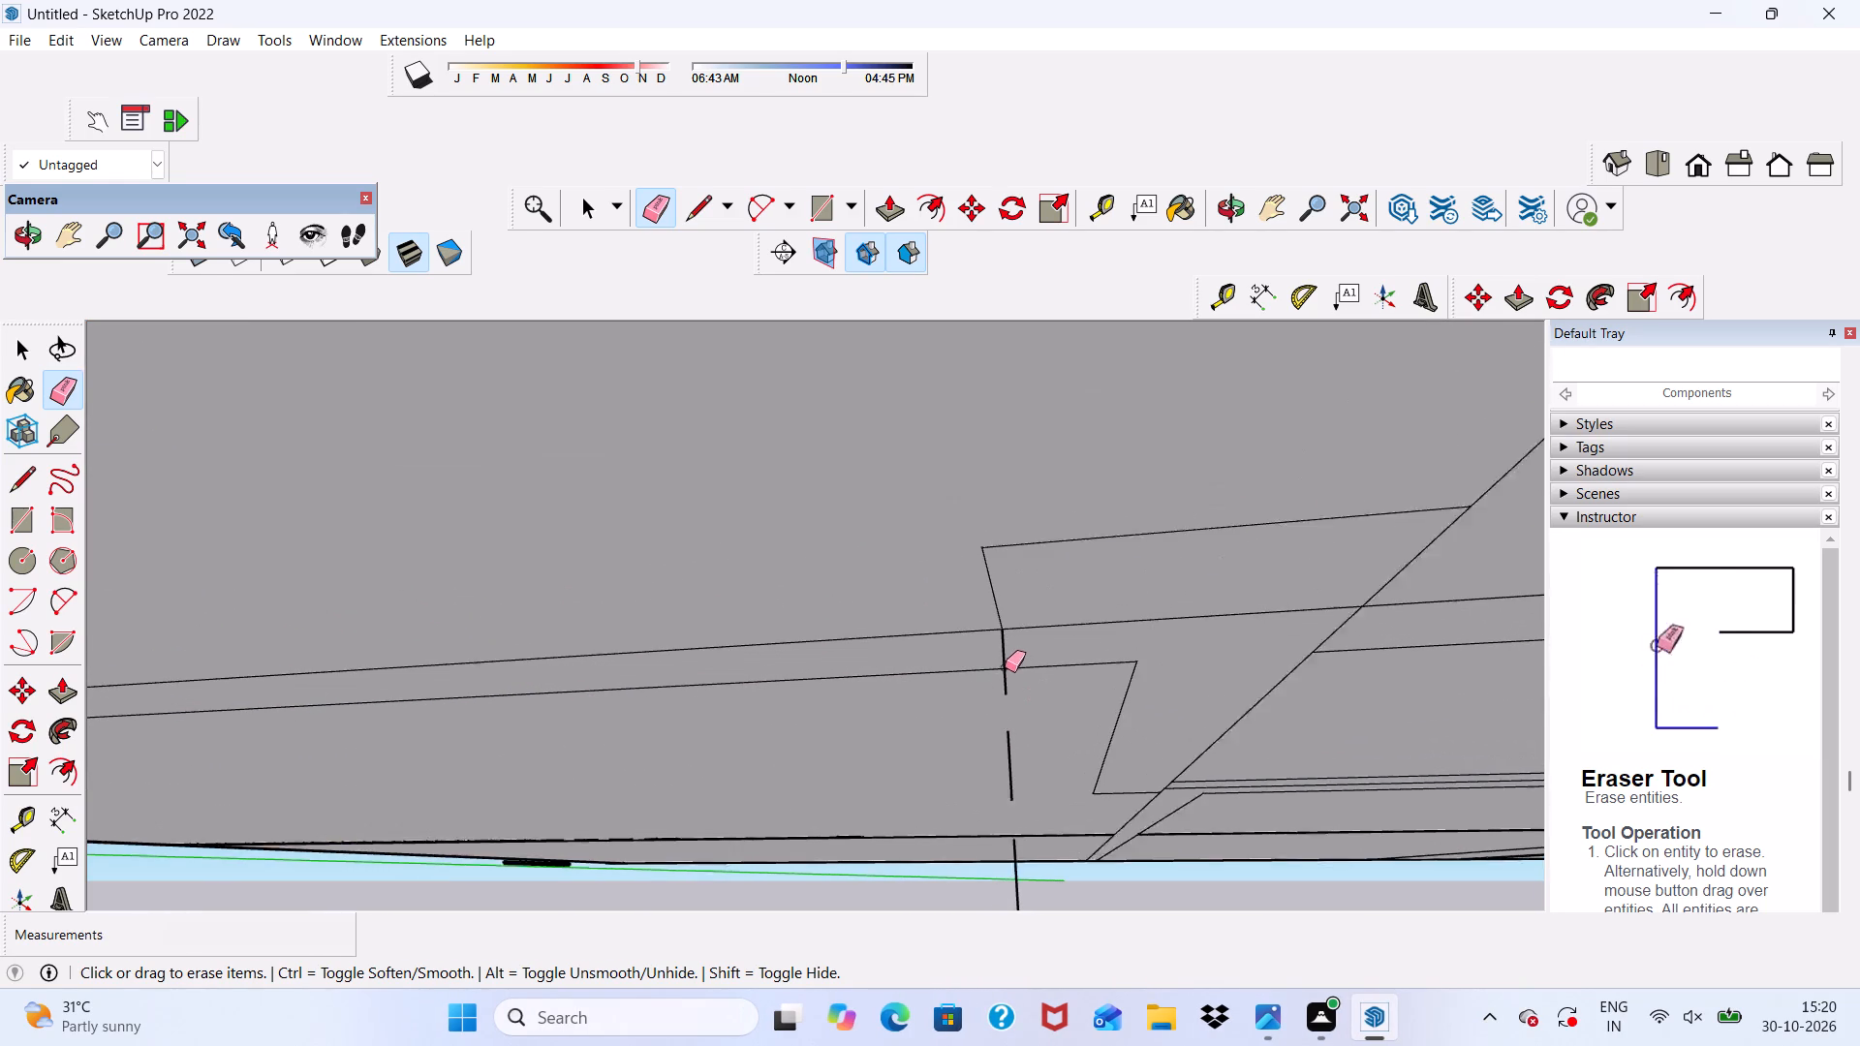
scroll(1005, 667, up, 2)
click(1004, 662)
drag(998, 762, 1011, 764)
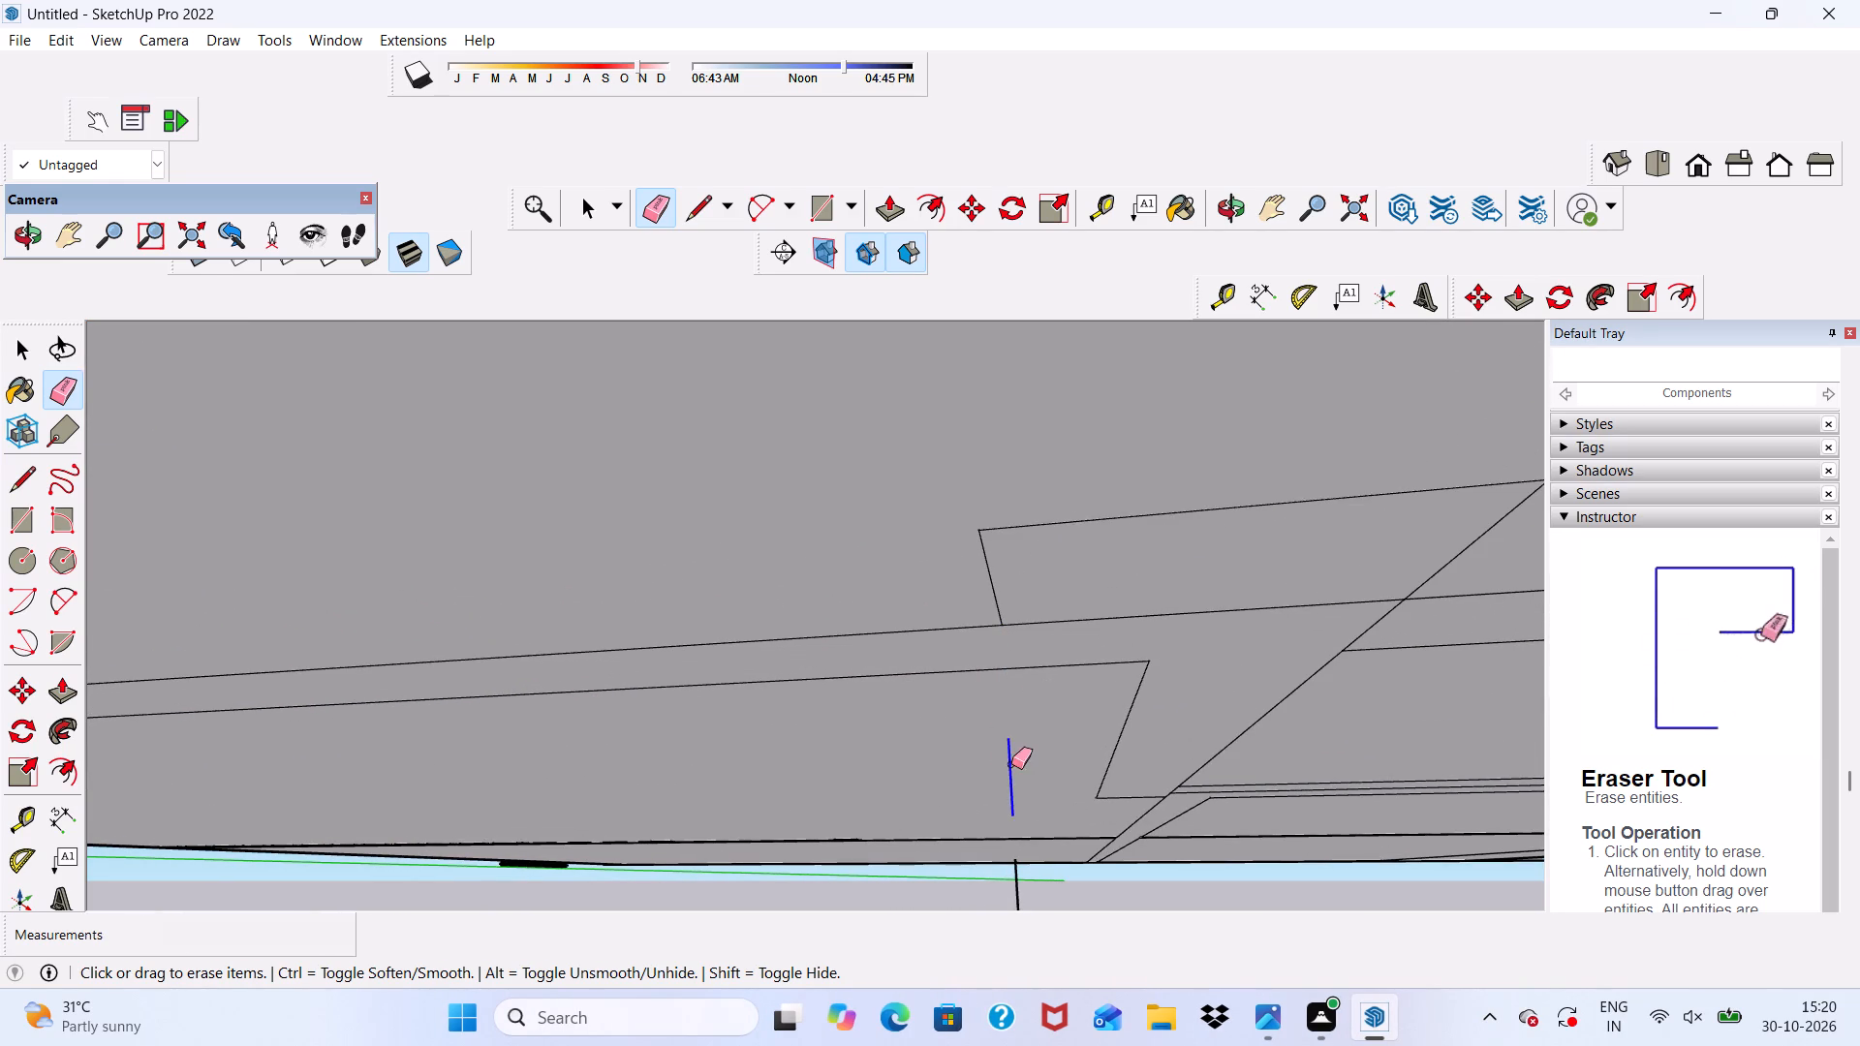
drag(1011, 764, 1012, 764)
scroll(1007, 681, down, 5)
scroll(1003, 821, up, 4)
scroll(1026, 750, down, 4)
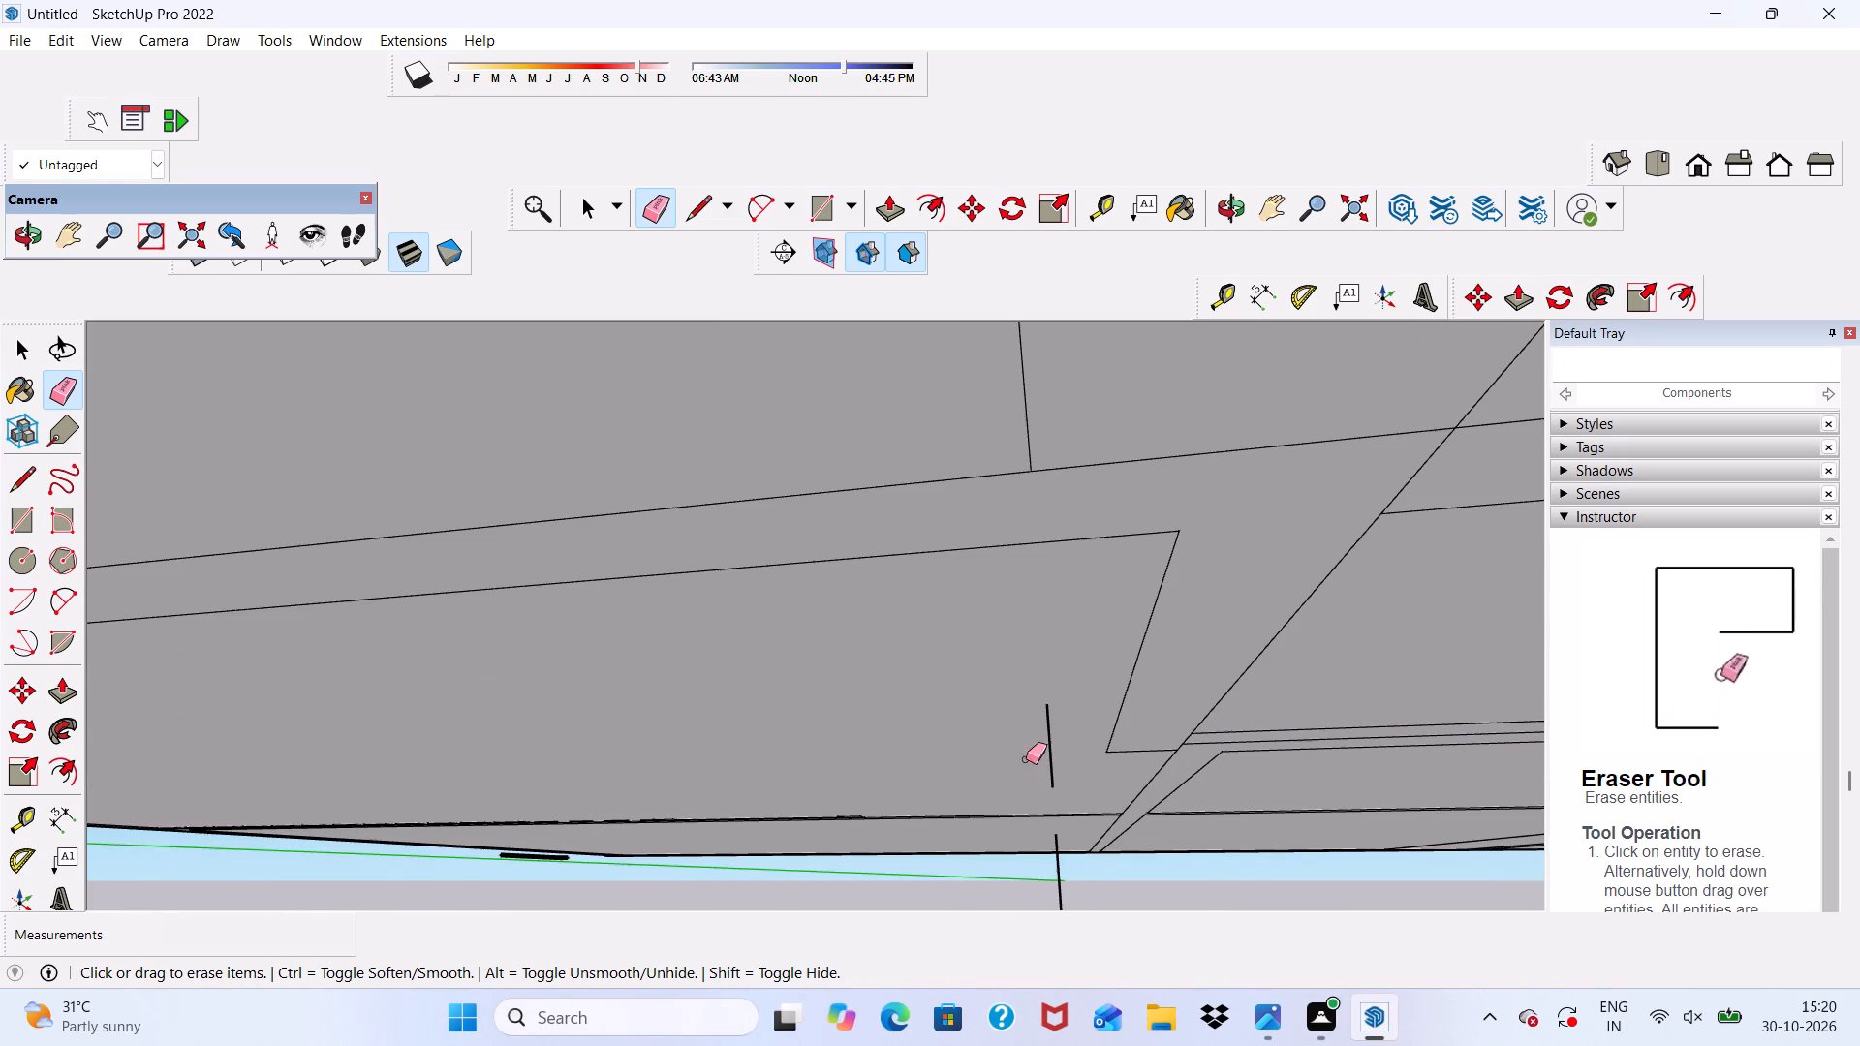
drag(1059, 732, 1053, 743)
drag(1032, 749, 1036, 747)
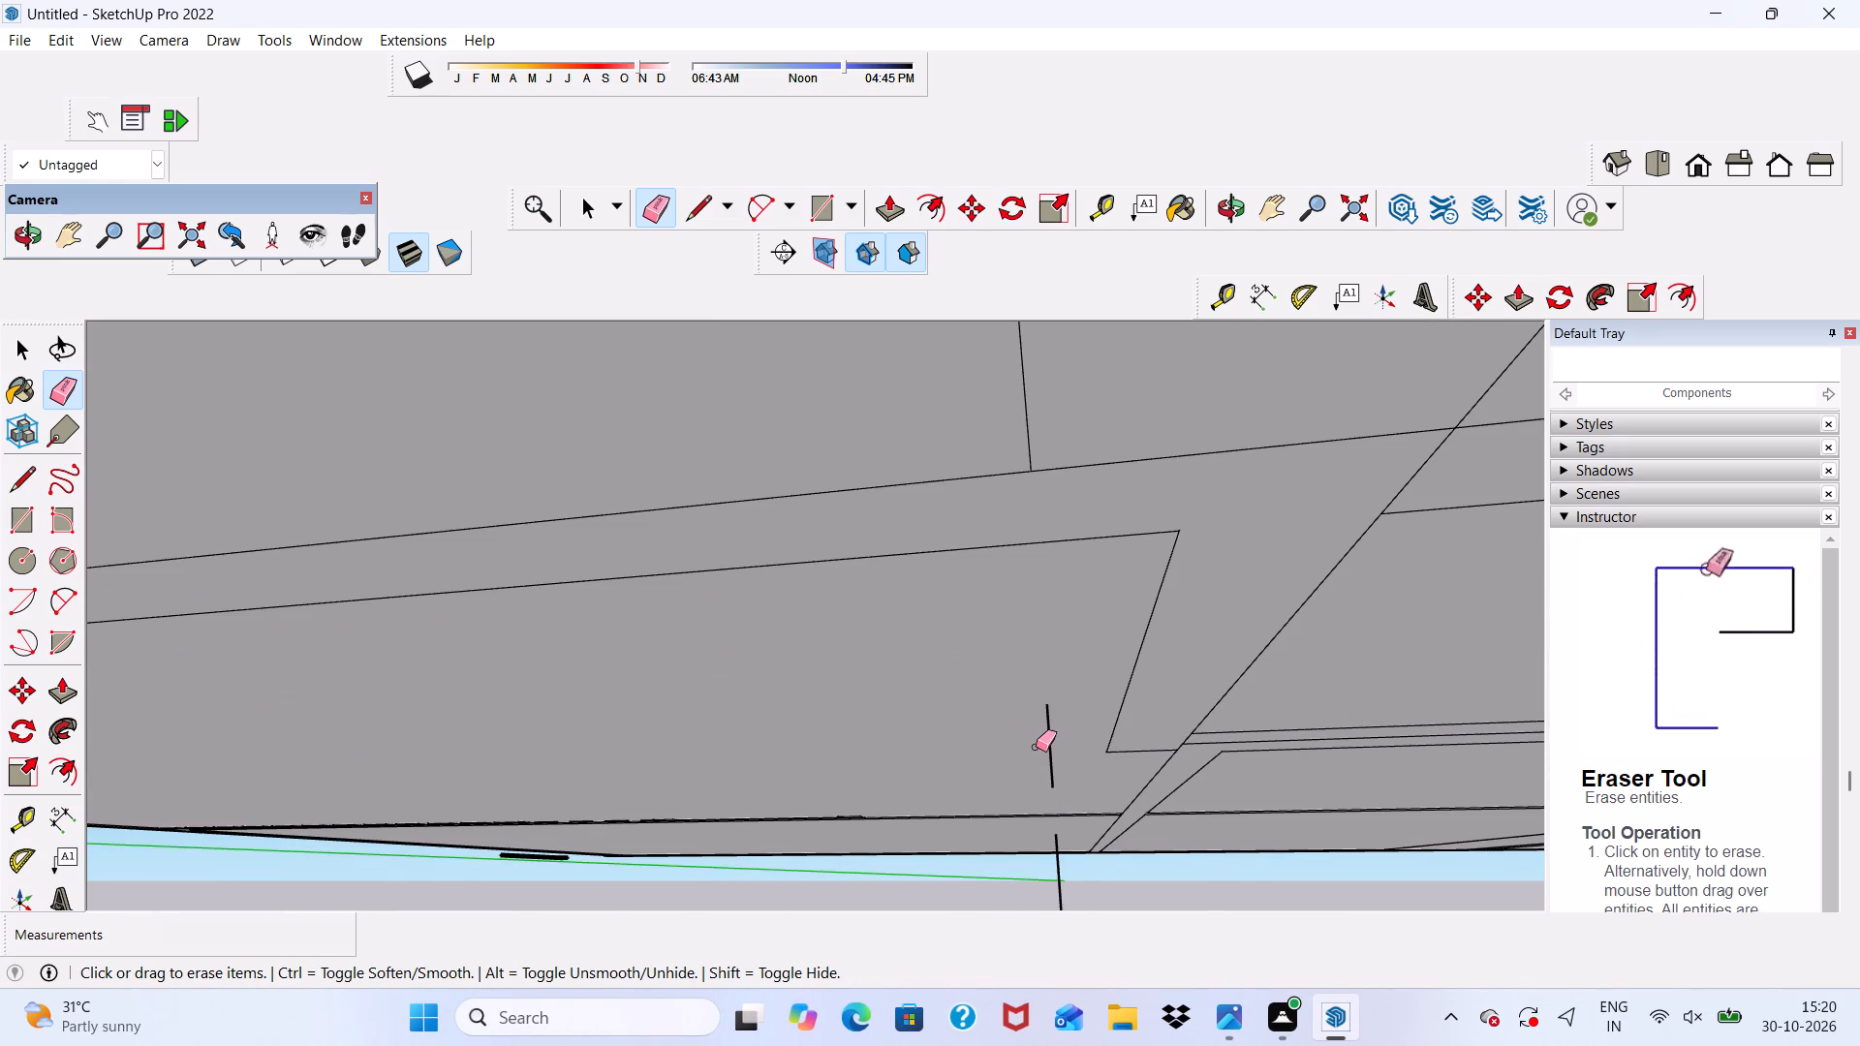
drag(1036, 747, 1041, 742)
drag(1043, 758, 1054, 745)
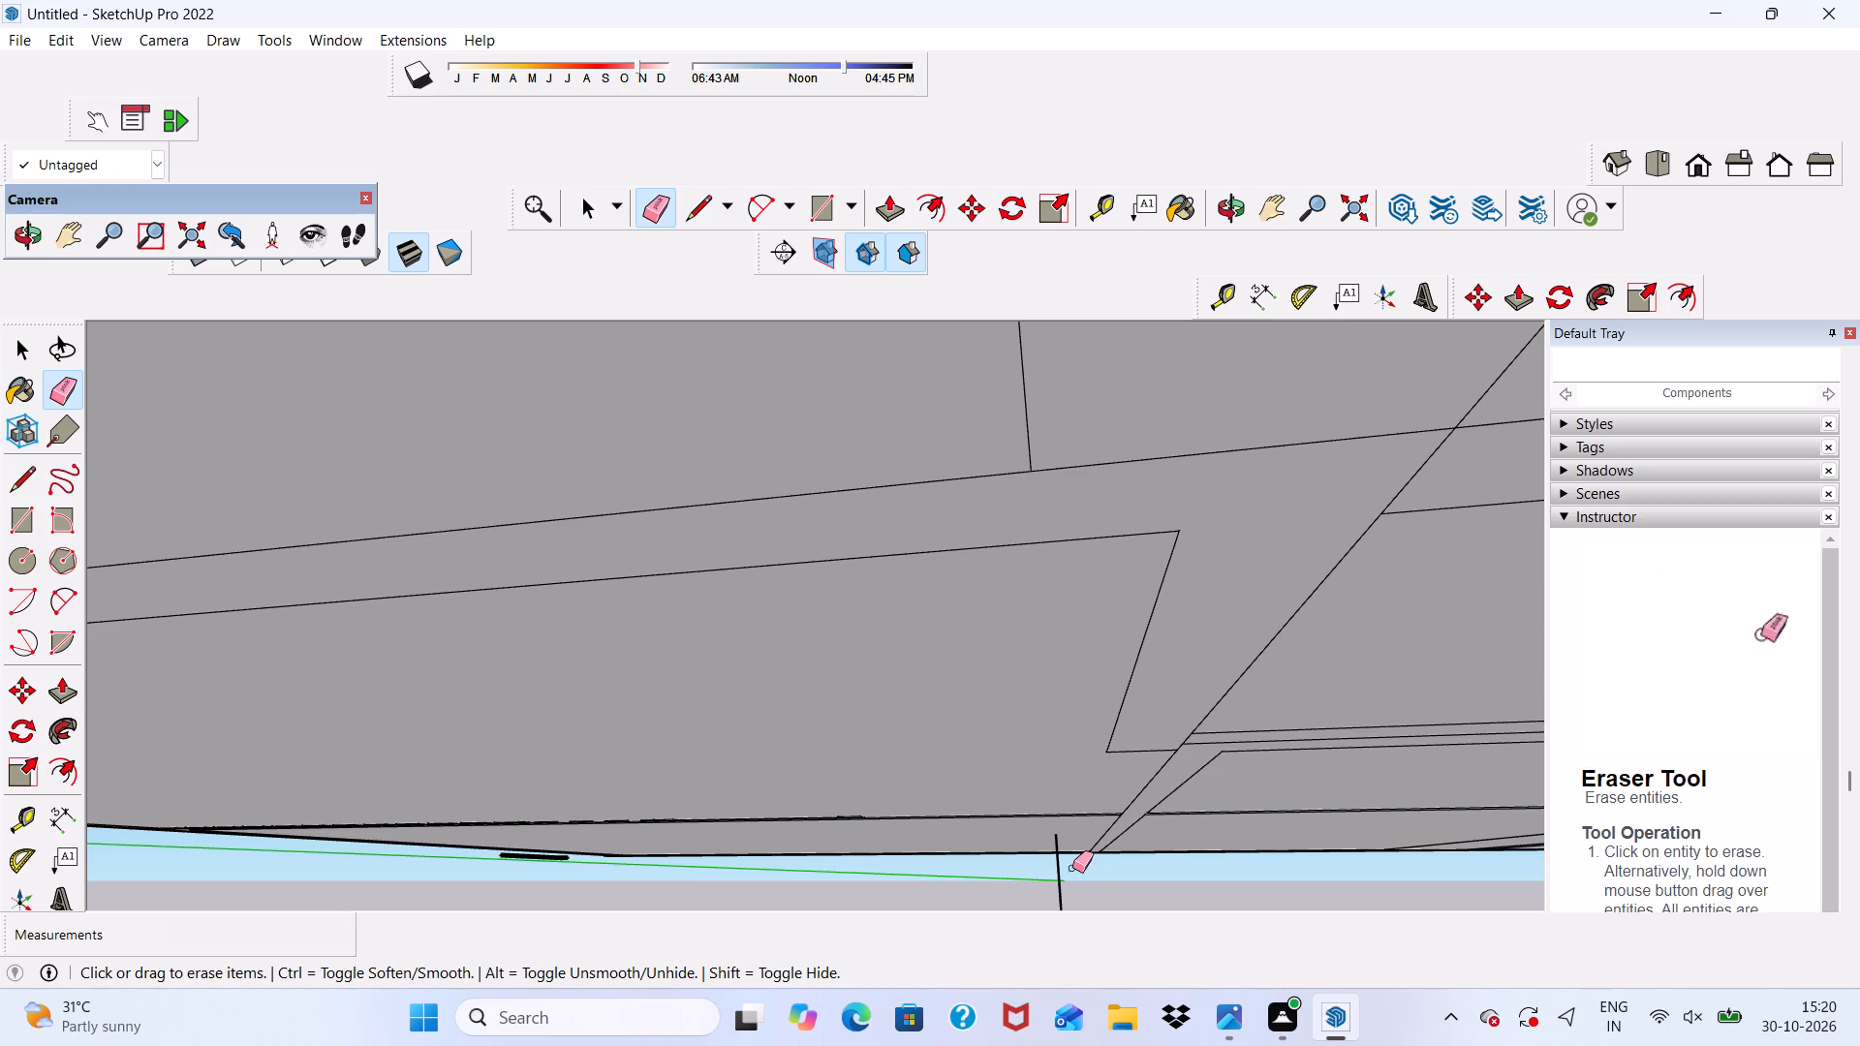
click(1067, 876)
drag(1054, 871, 1063, 890)
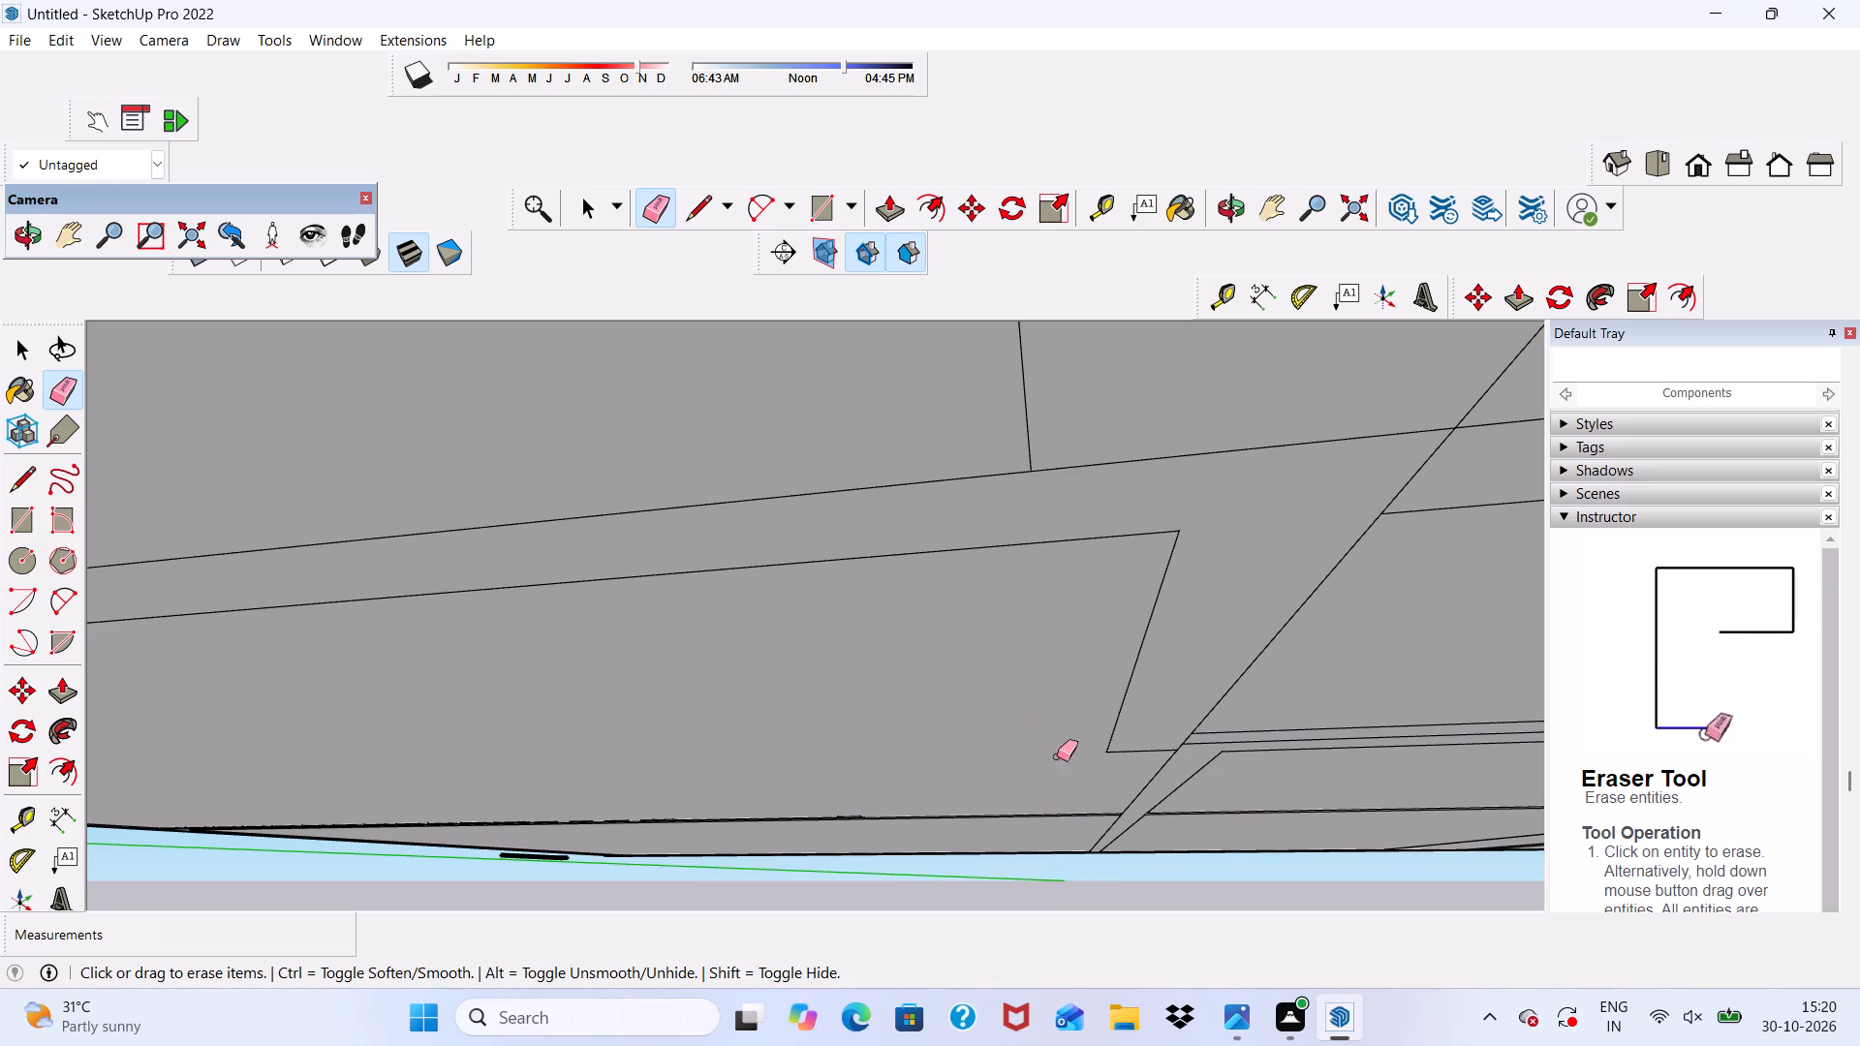
Erase the remaining short vertical leftover edges below the slab under the gate panel's right end.
scroll(1045, 702, down, 10)
scroll(1039, 789, down, 3)
scroll(1041, 901, up, 8)
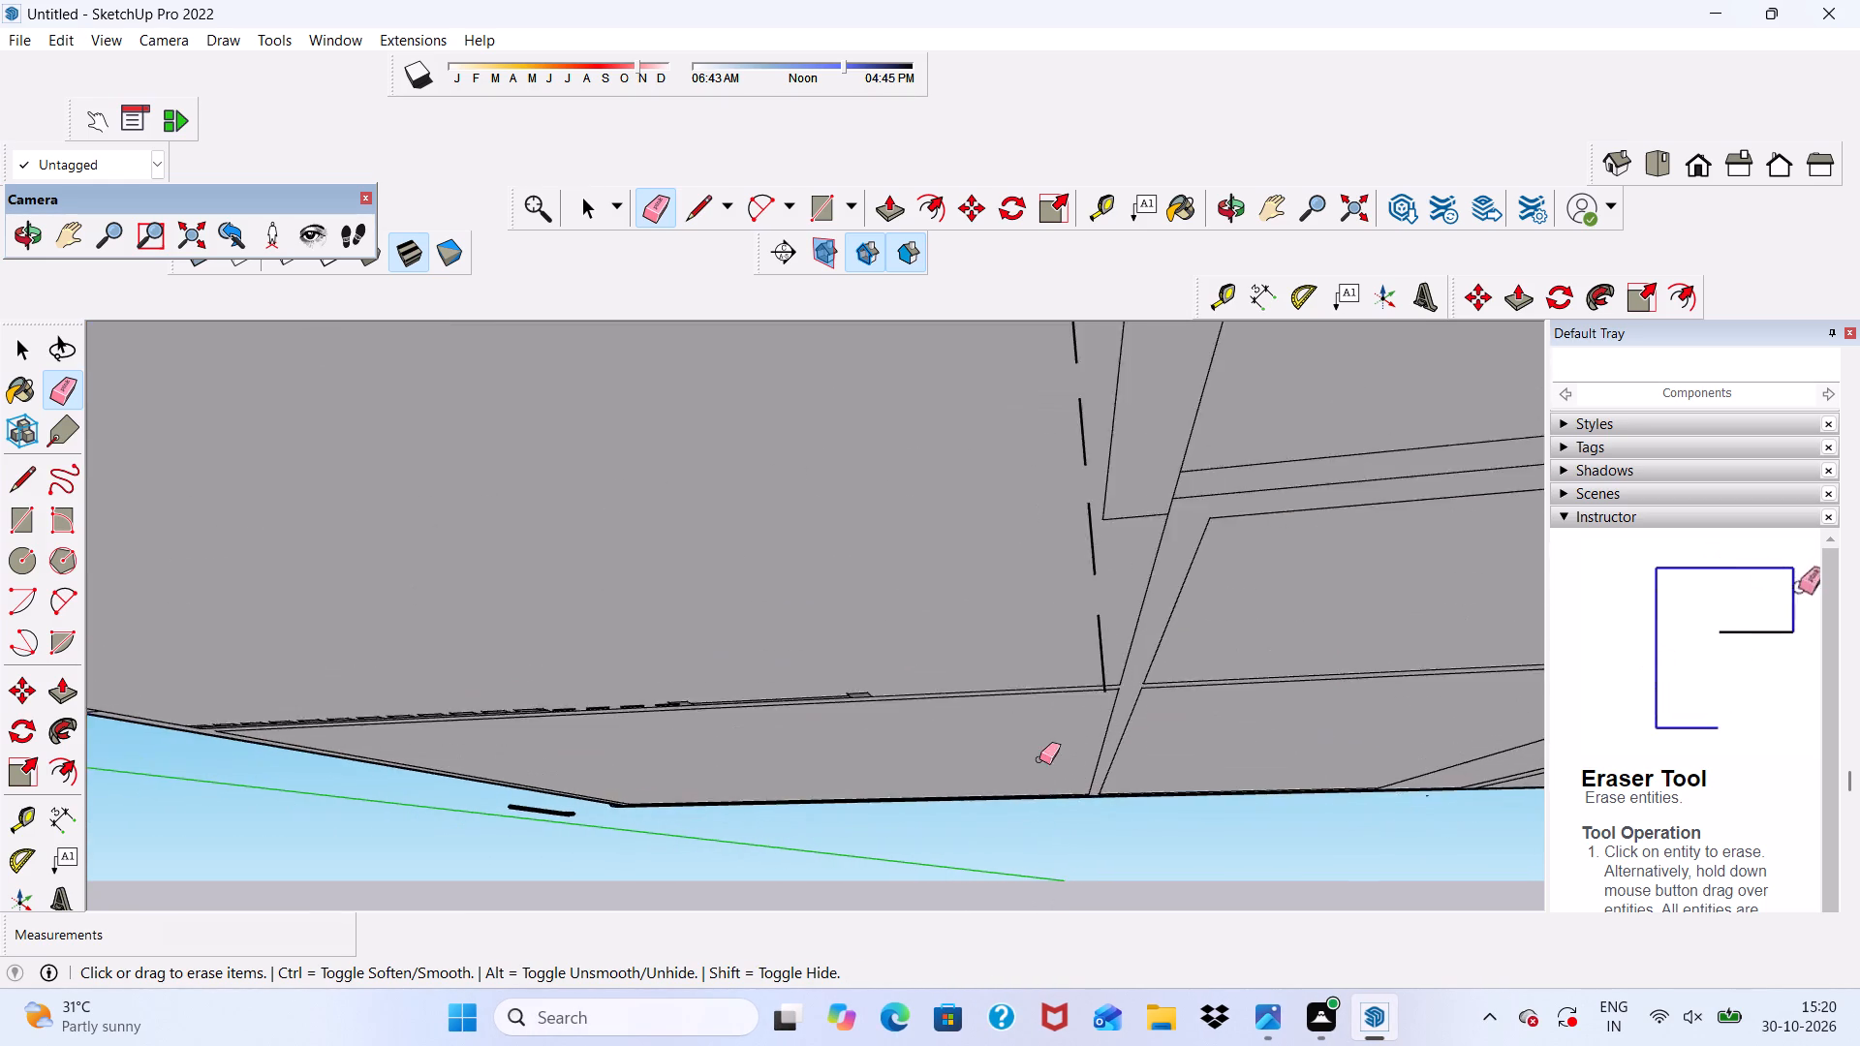
scroll(1048, 689, down, 4)
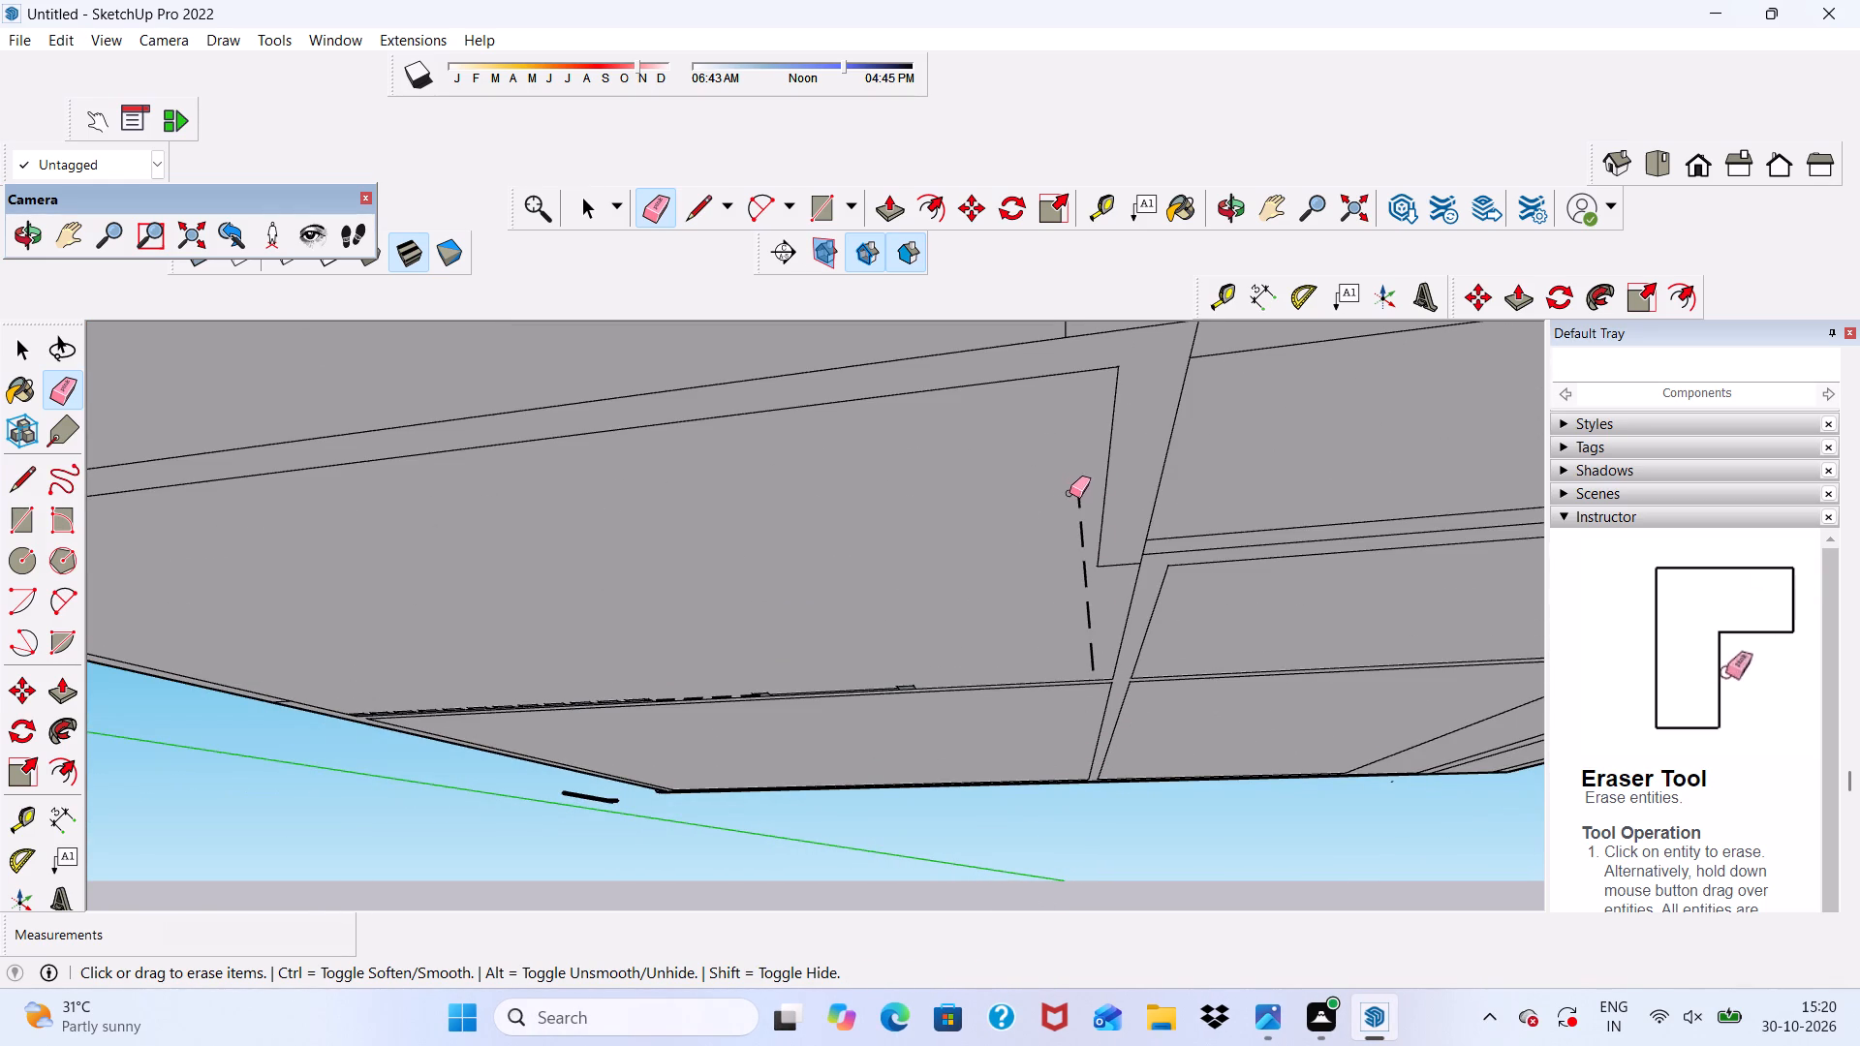
scroll(1076, 509, up, 3)
drag(1074, 482, 1085, 507)
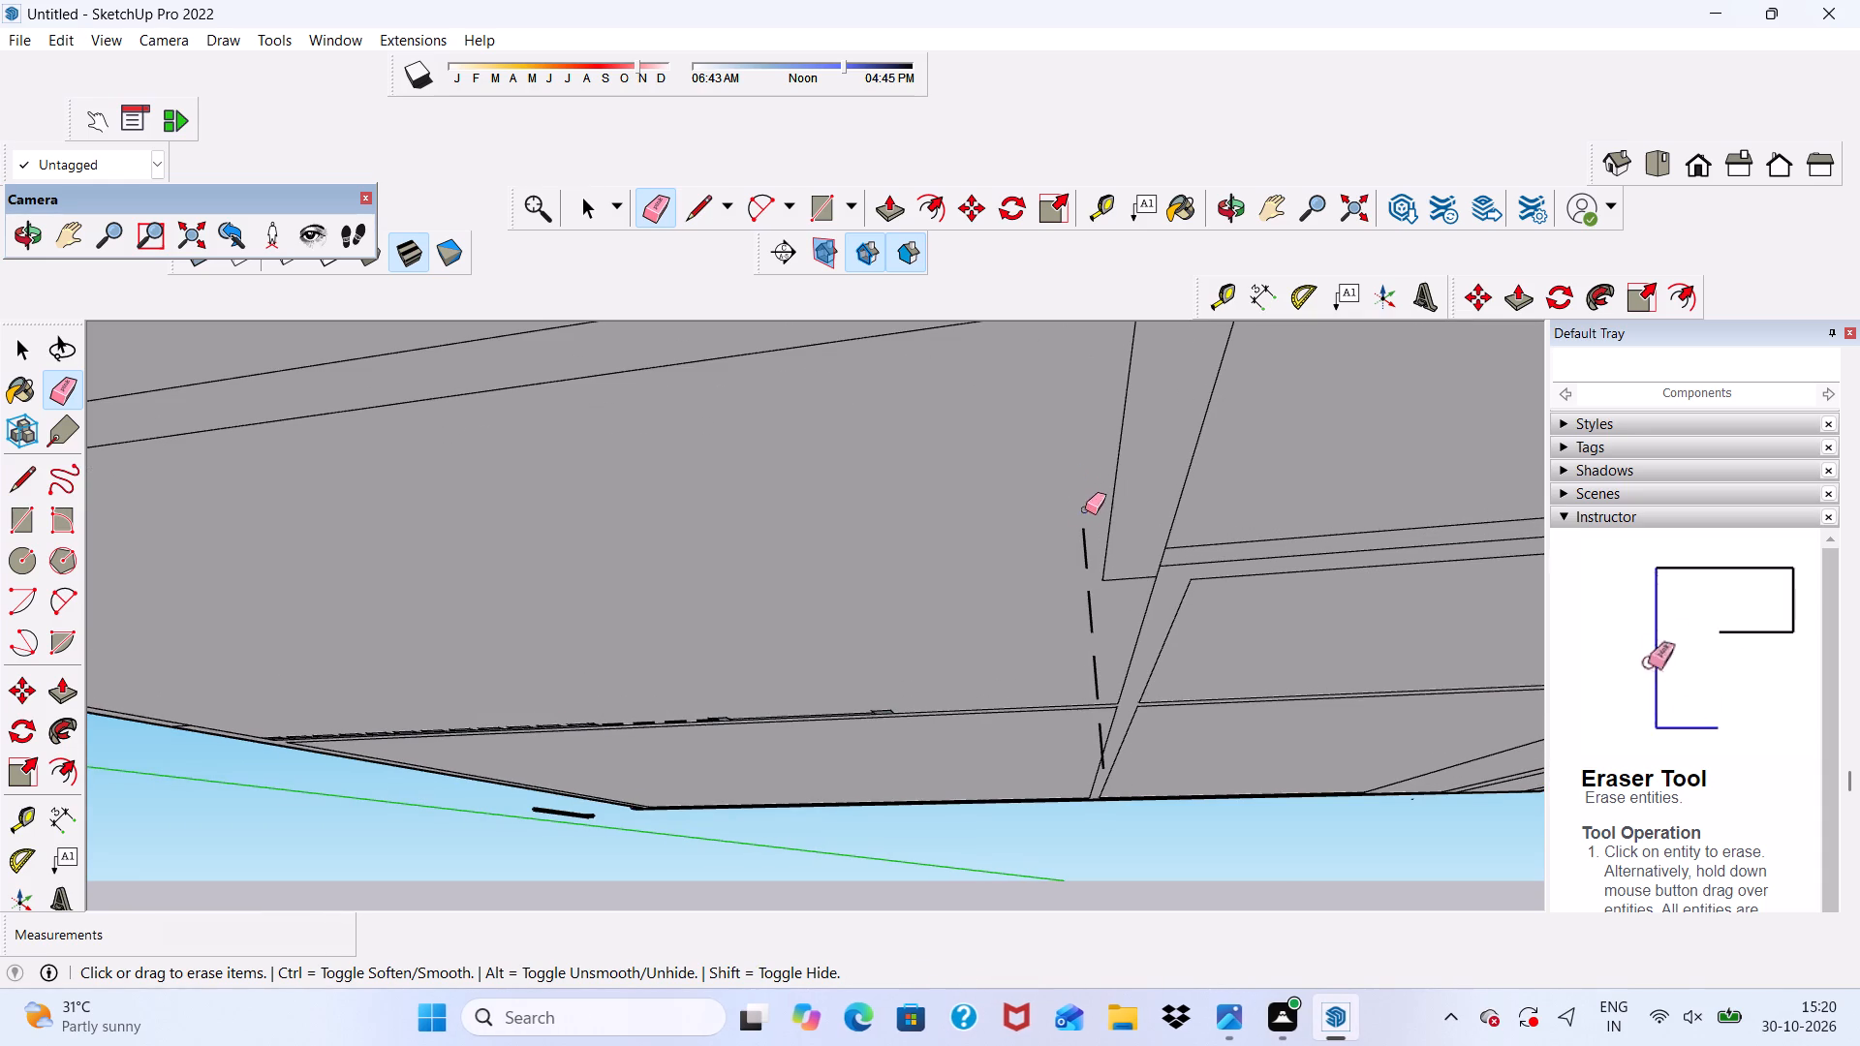
drag(1082, 540, 1082, 551)
drag(1083, 601, 1088, 629)
drag(1099, 658, 1103, 667)
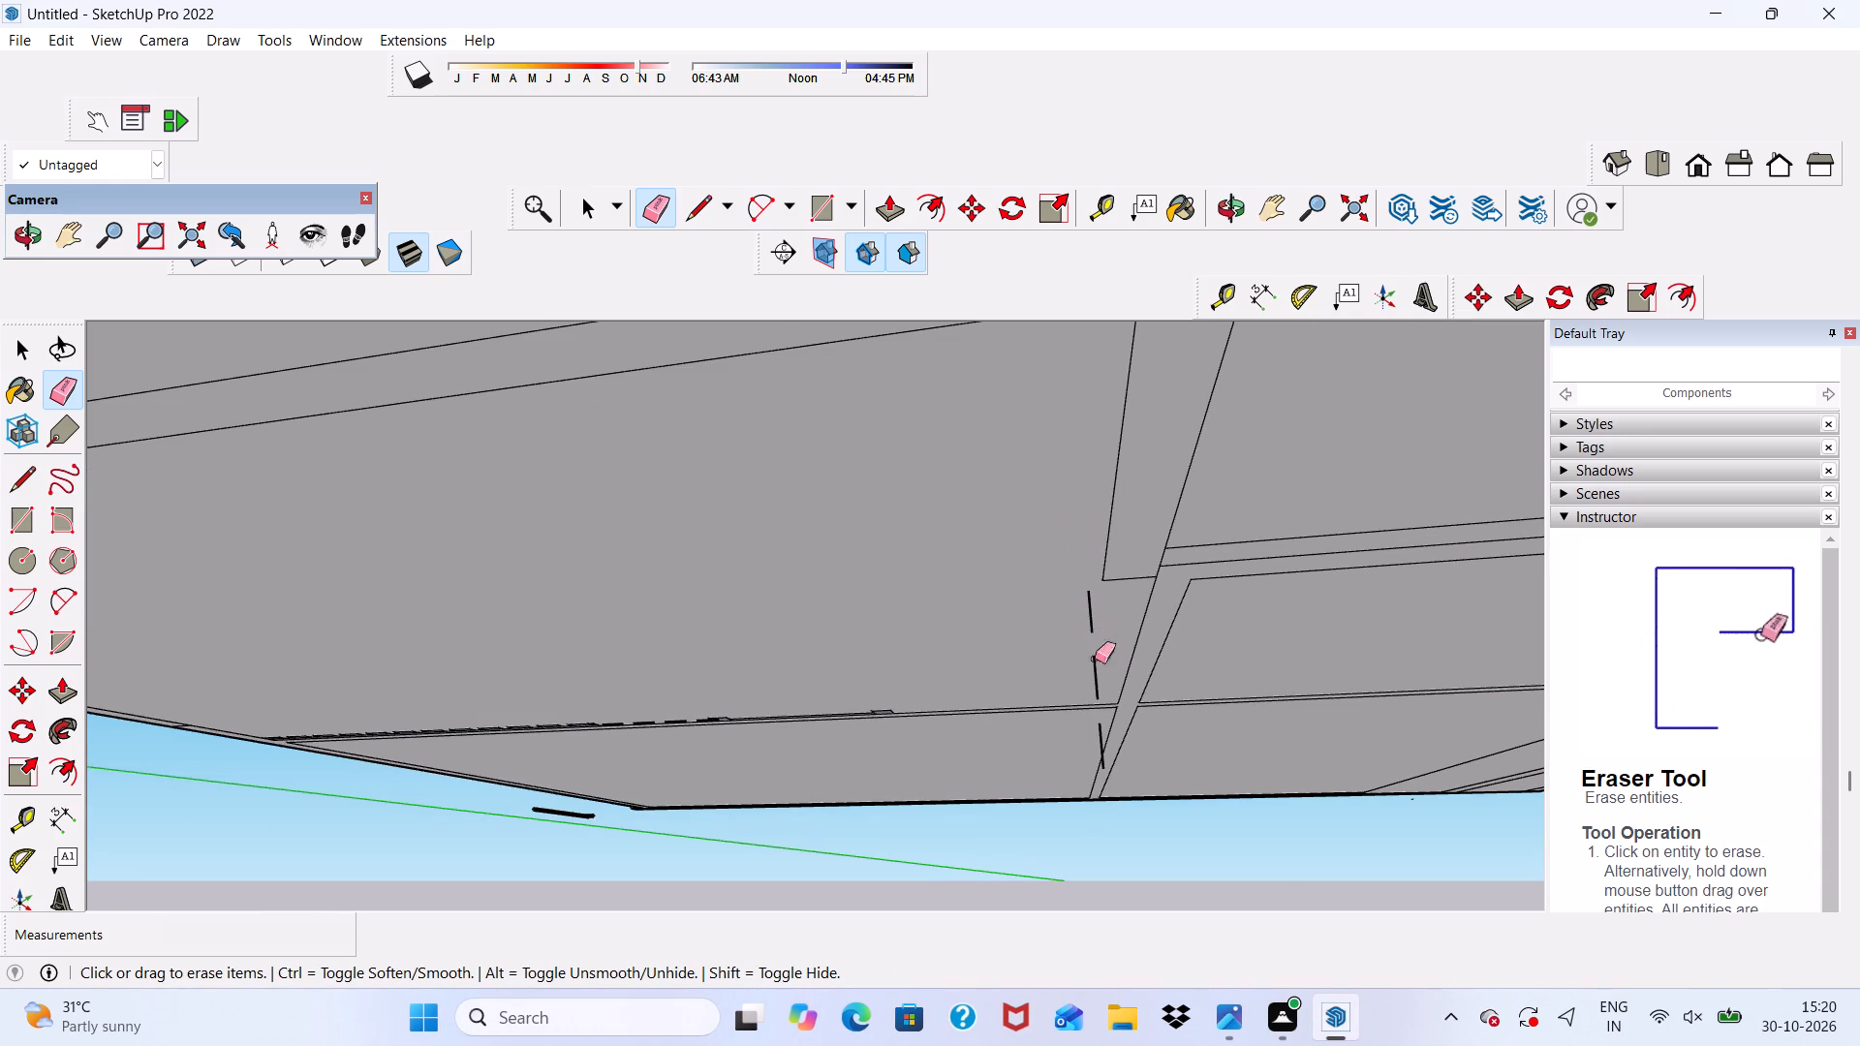
click(1087, 621)
click(1091, 661)
click(1101, 671)
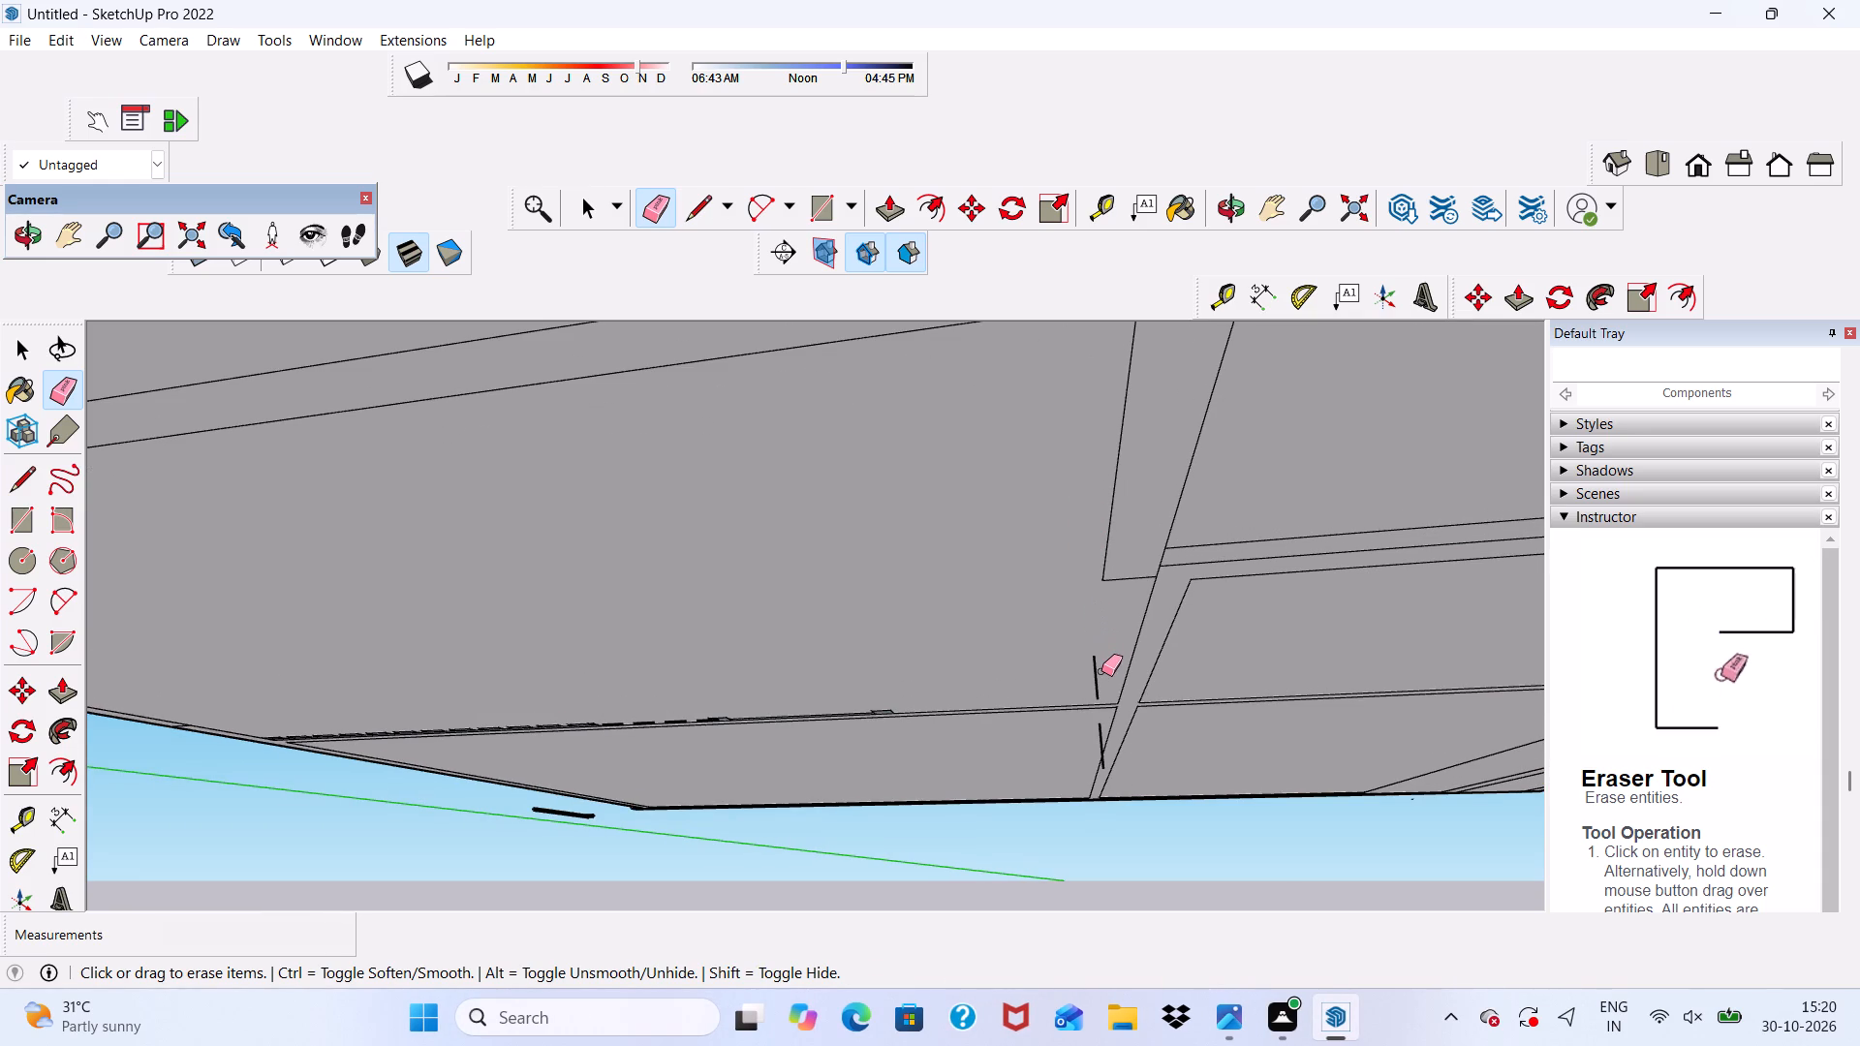
scroll(1100, 681, up, 2)
drag(1093, 673, 1060, 660)
scroll(1060, 660, down, 4)
scroll(1090, 735, up, 5)
scroll(1067, 700, down, 4)
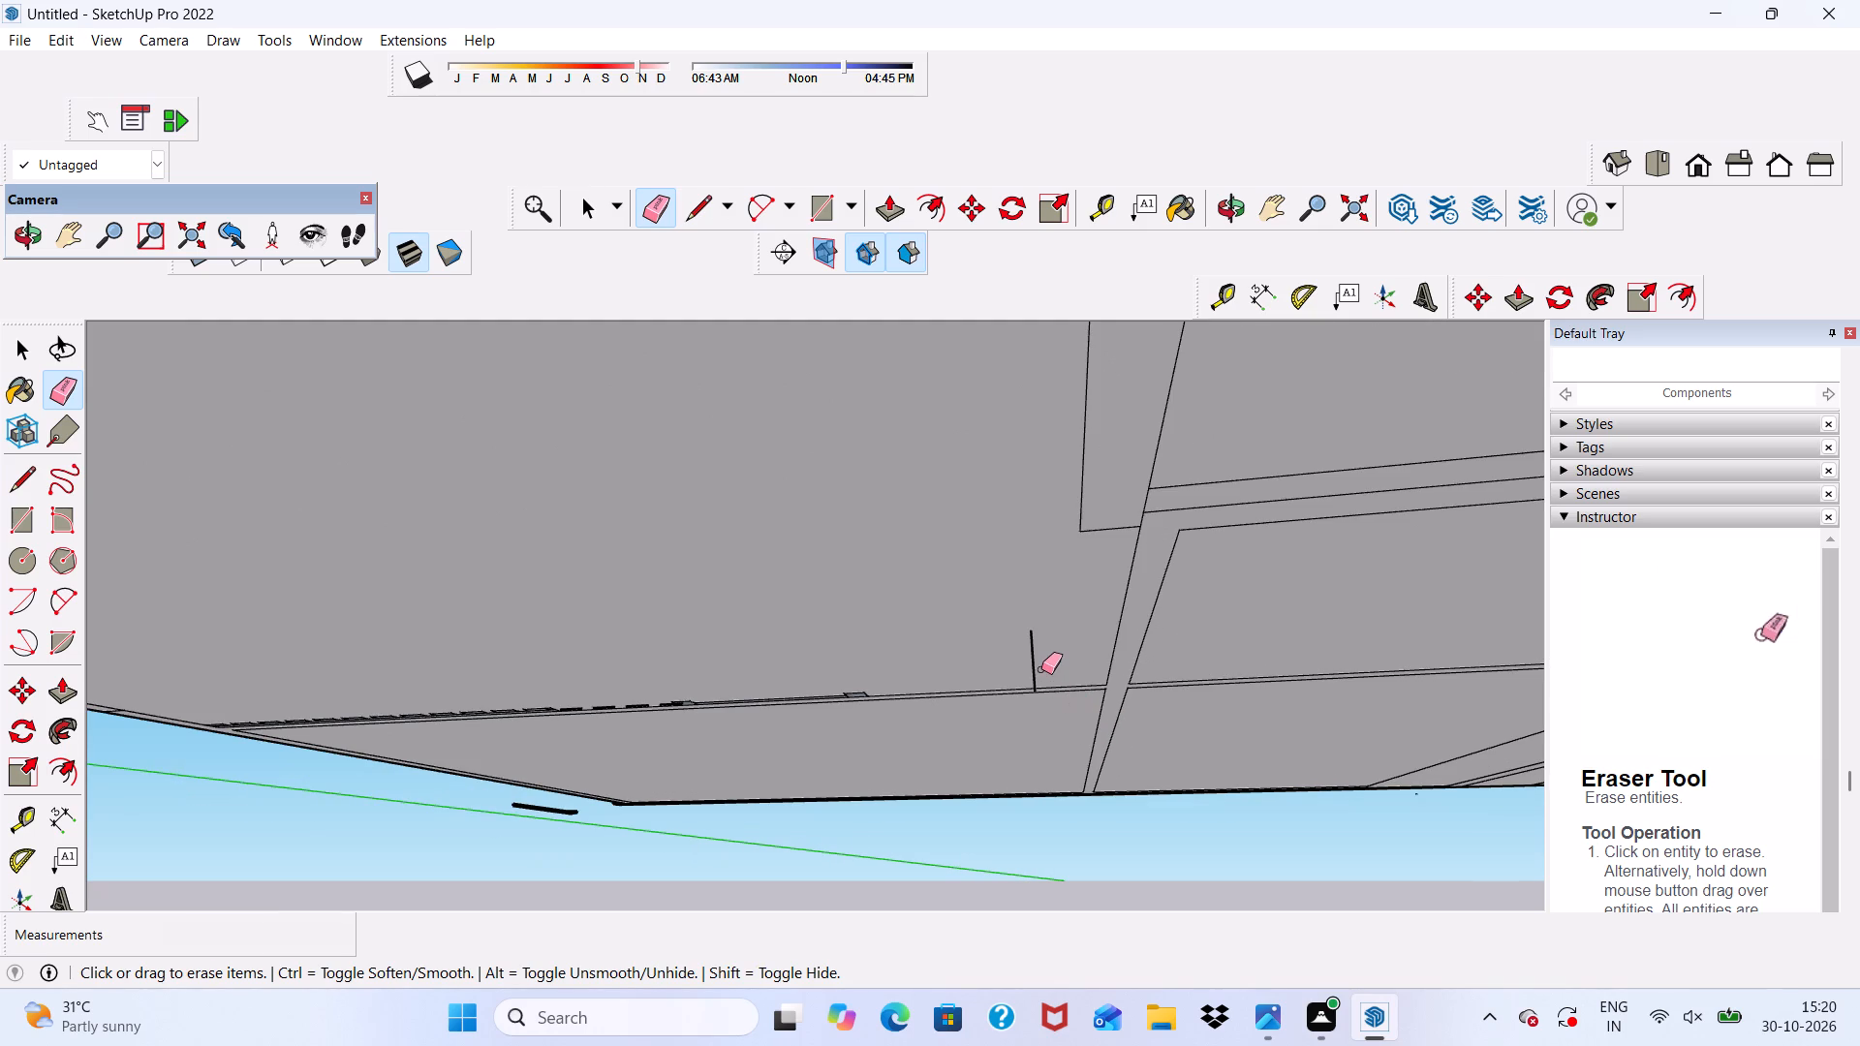
click(1039, 658)
drag(1026, 648, 1037, 666)
key(space)
Erase all edges of the small stray L-shaped piece floating away from the slab's far corner.
scroll(1034, 579, down, 13)
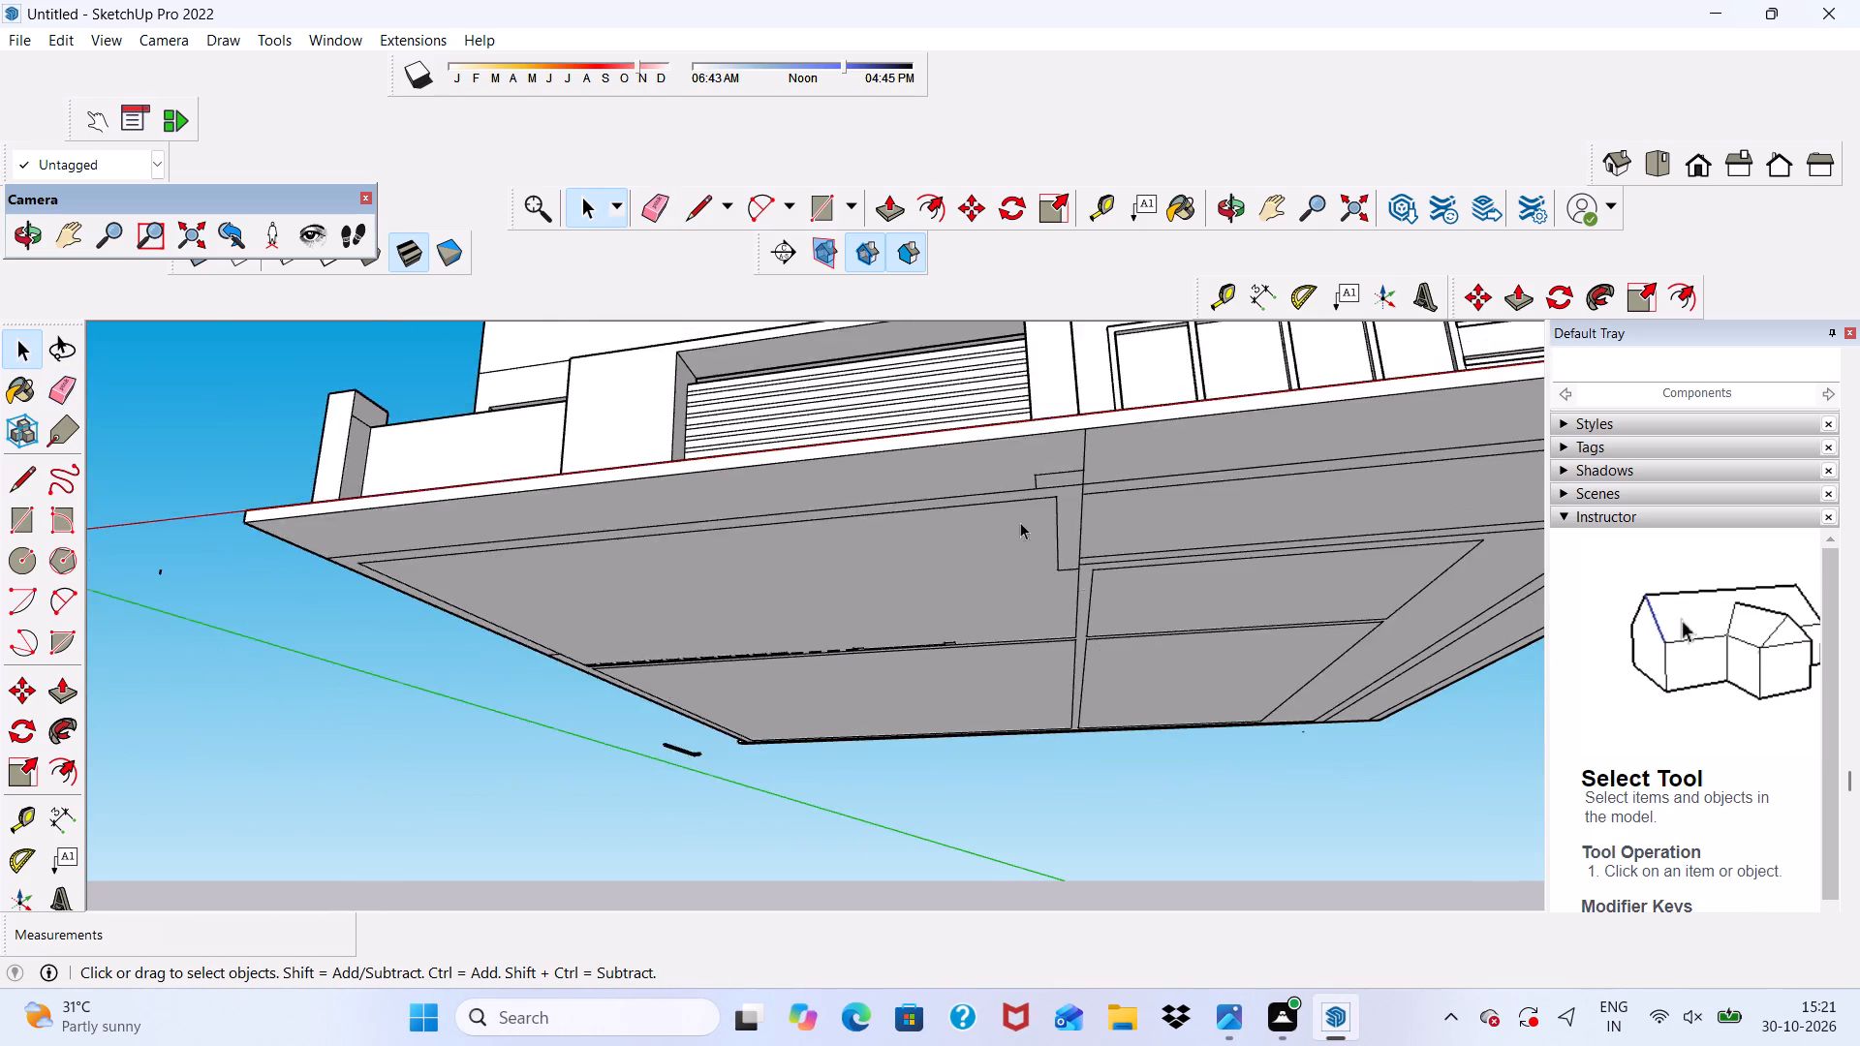
scroll(1020, 522, down, 2)
scroll(845, 688, up, 14)
scroll(753, 724, up, 1)
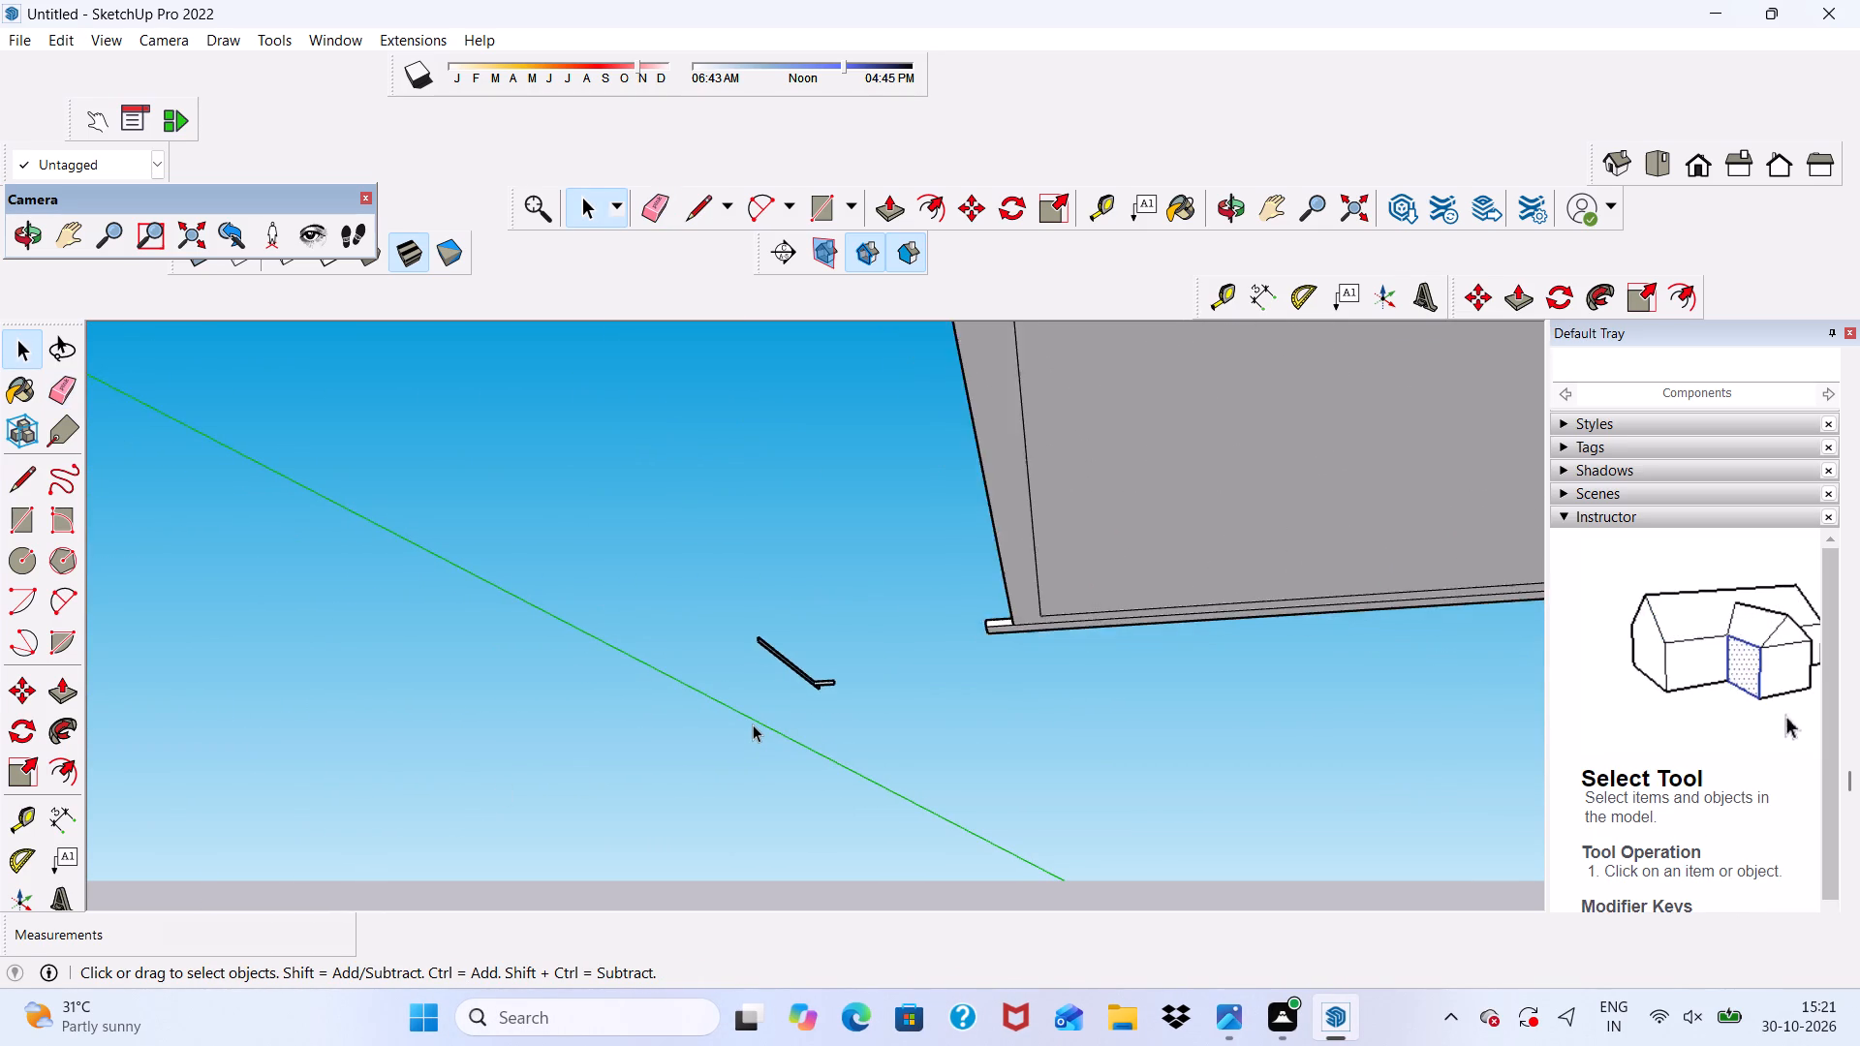
scroll(753, 724, up, 1)
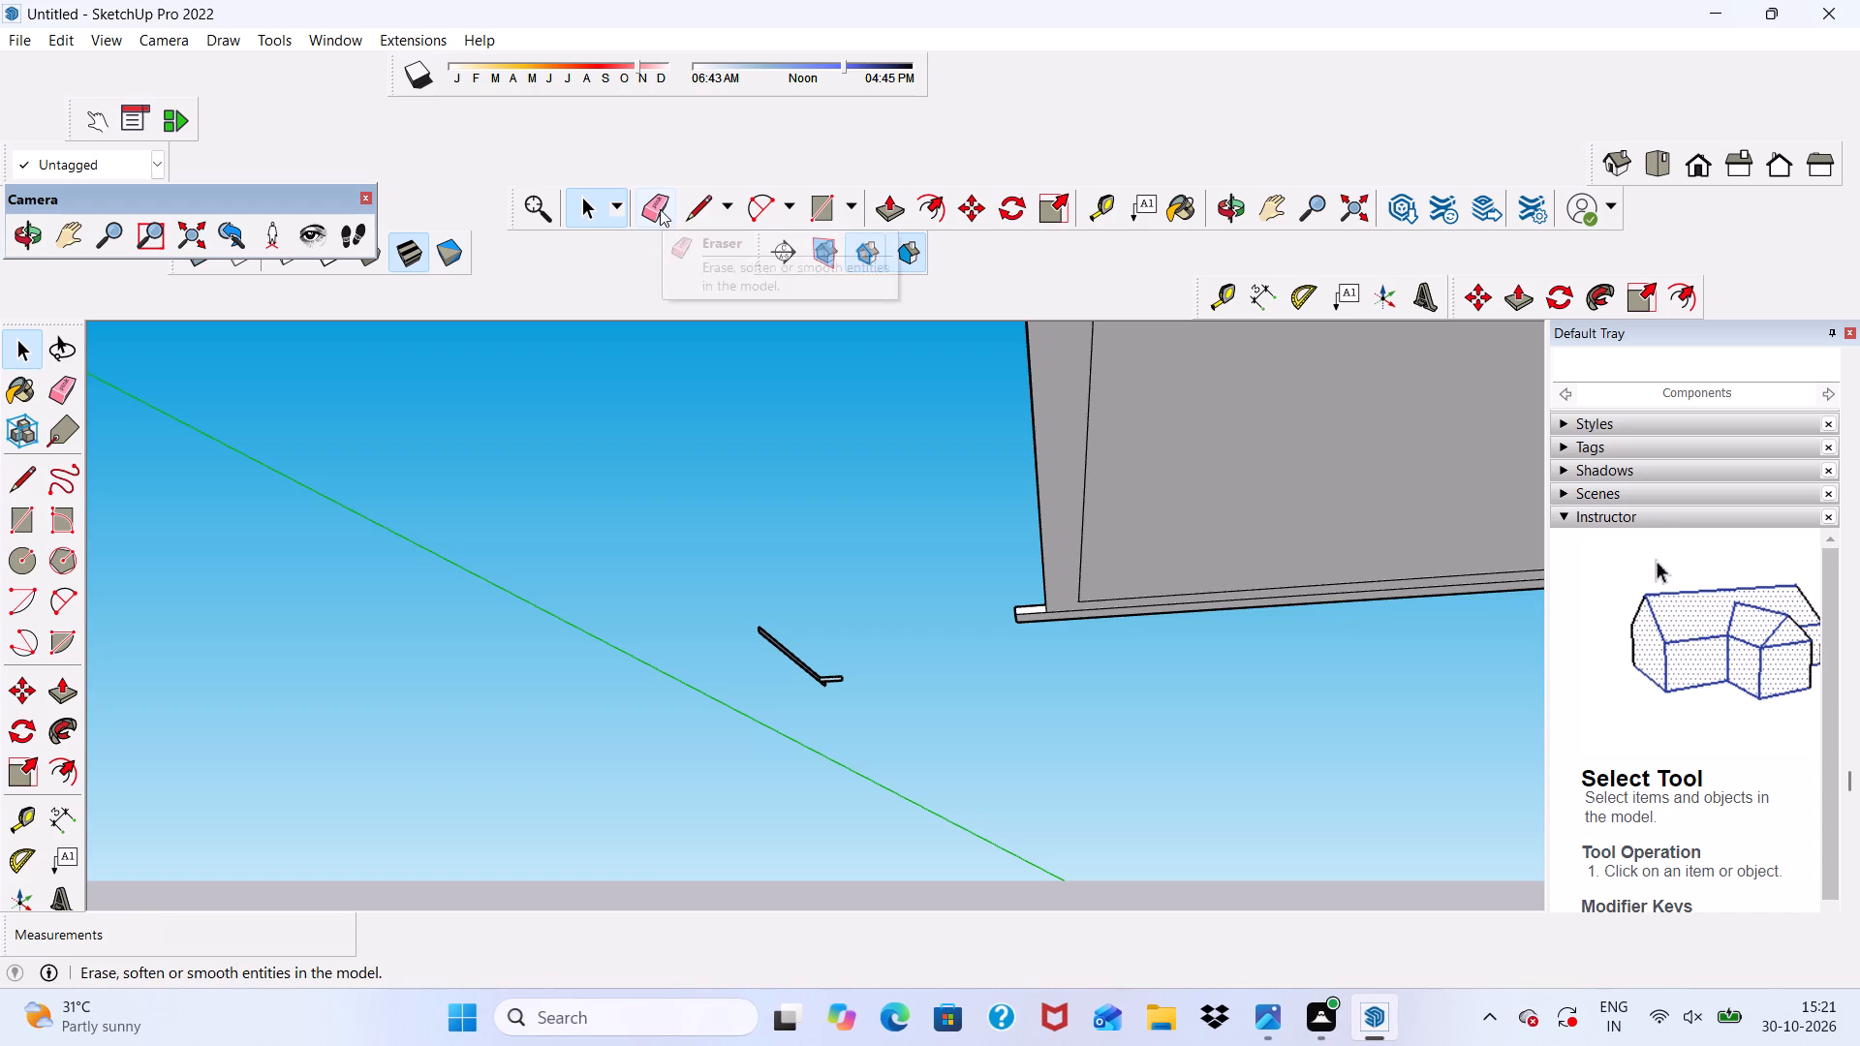
click(660, 209)
drag(760, 609, 837, 684)
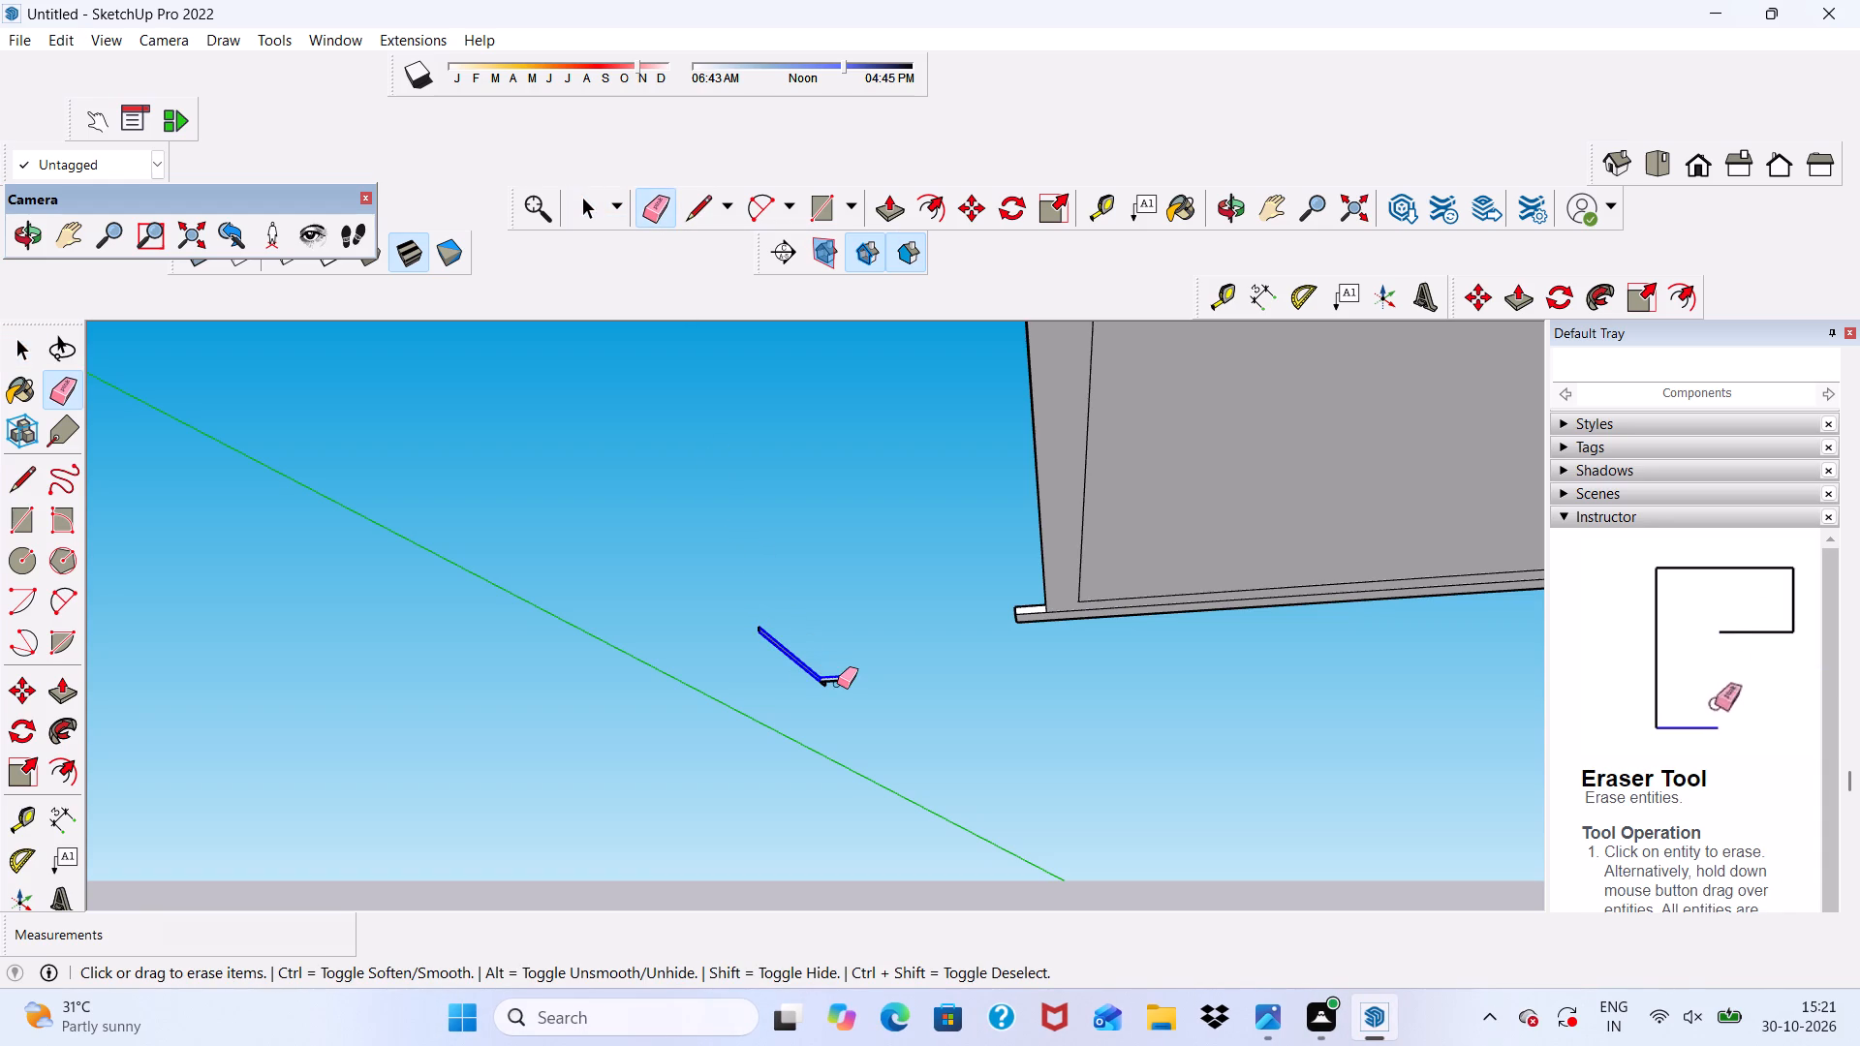
drag(837, 684, 844, 682)
scroll(838, 665, down, 1)
middle_drag(838, 665, 847, 687)
scroll(847, 687, up, 3)
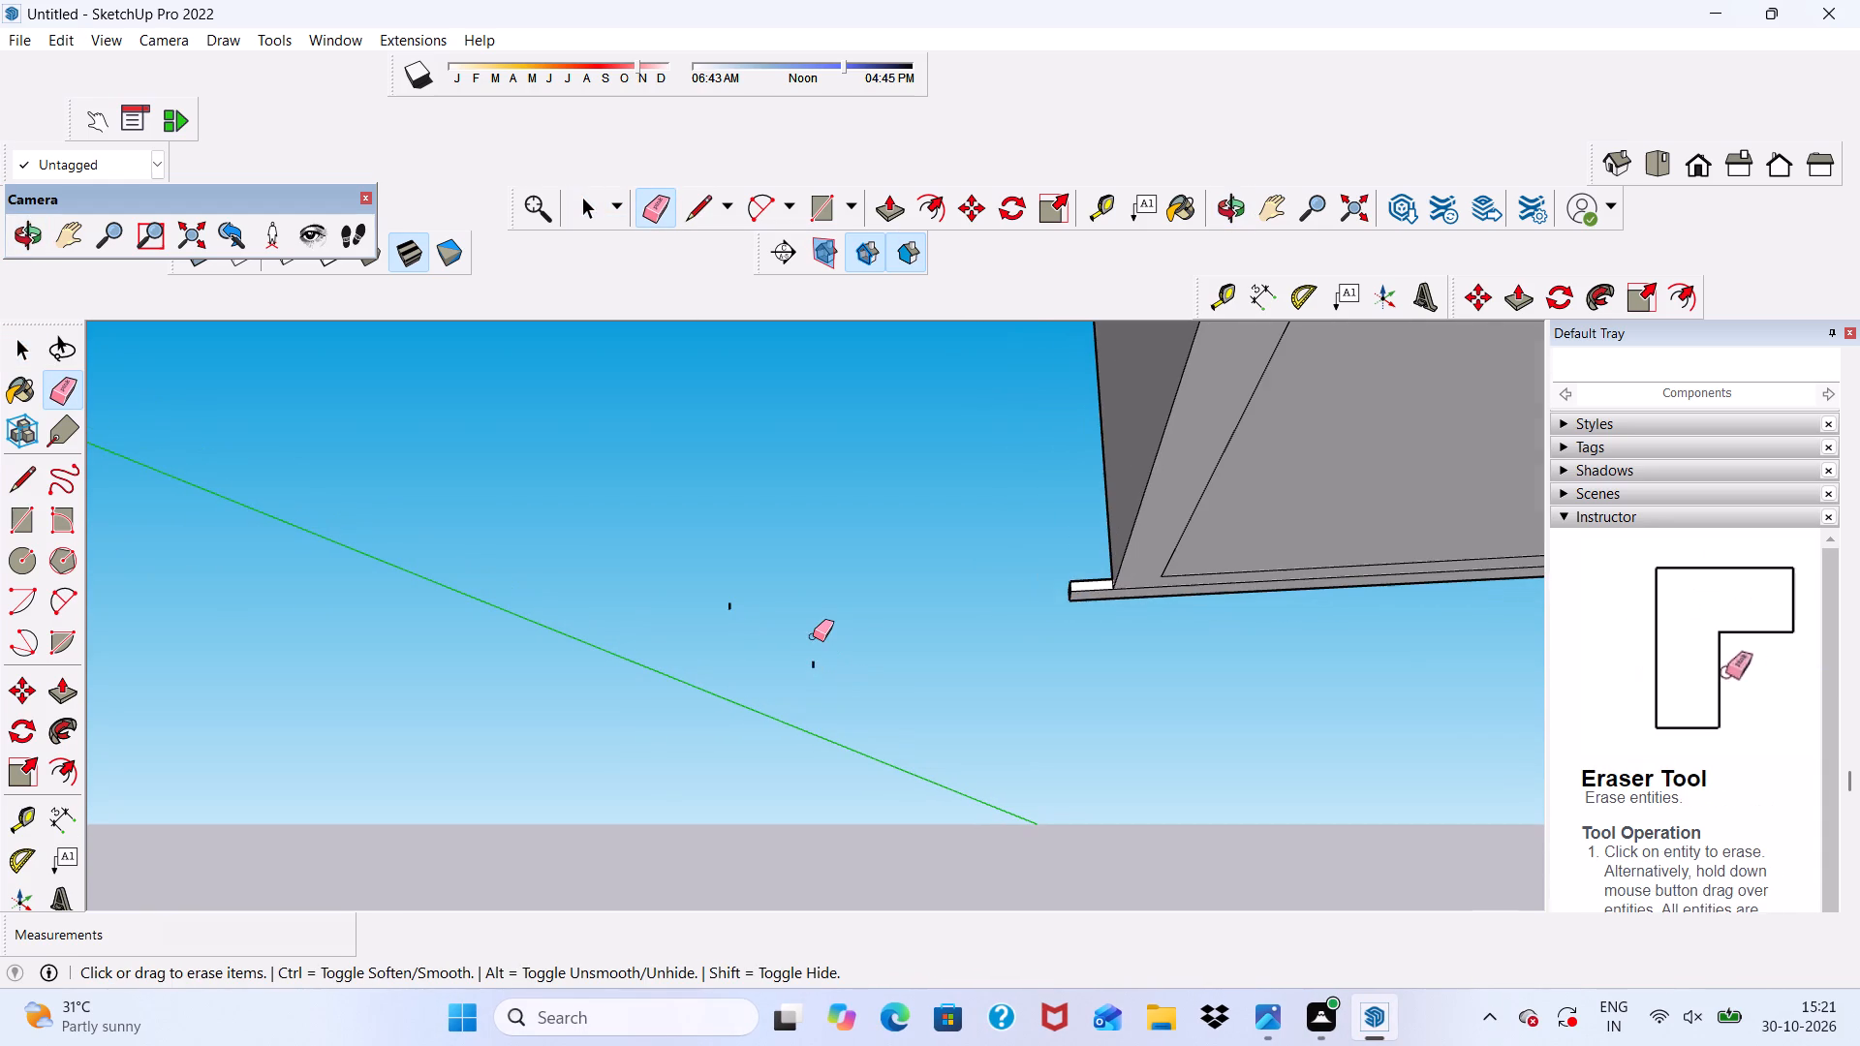
drag(813, 638, 815, 668)
drag(723, 604, 753, 615)
Erase the horizontal line dividing the side face of the ledge projecting past the wall at the slab's far corner.
scroll(755, 607, down, 1)
middle_drag(759, 606, 780, 619)
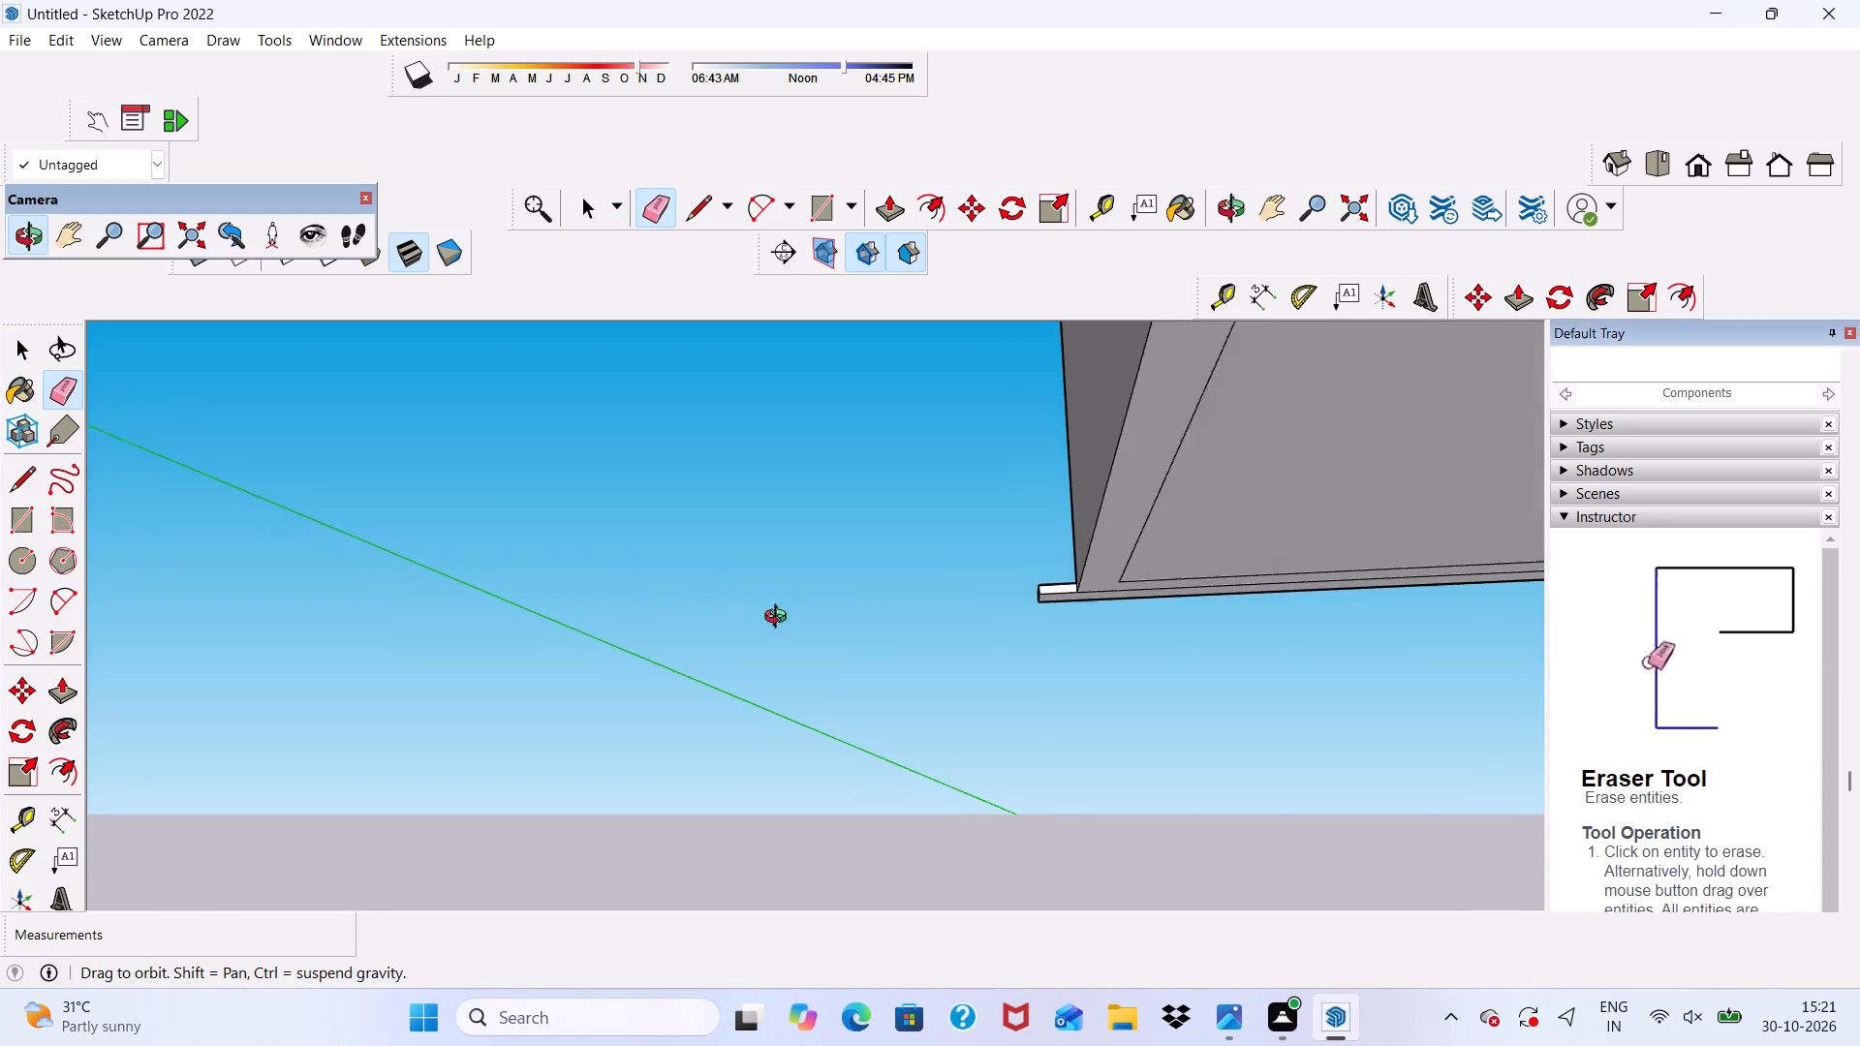
middle_drag(780, 619, 1227, 731)
key(space)
scroll(670, 547, up, 4)
scroll(1220, 626, up, 2)
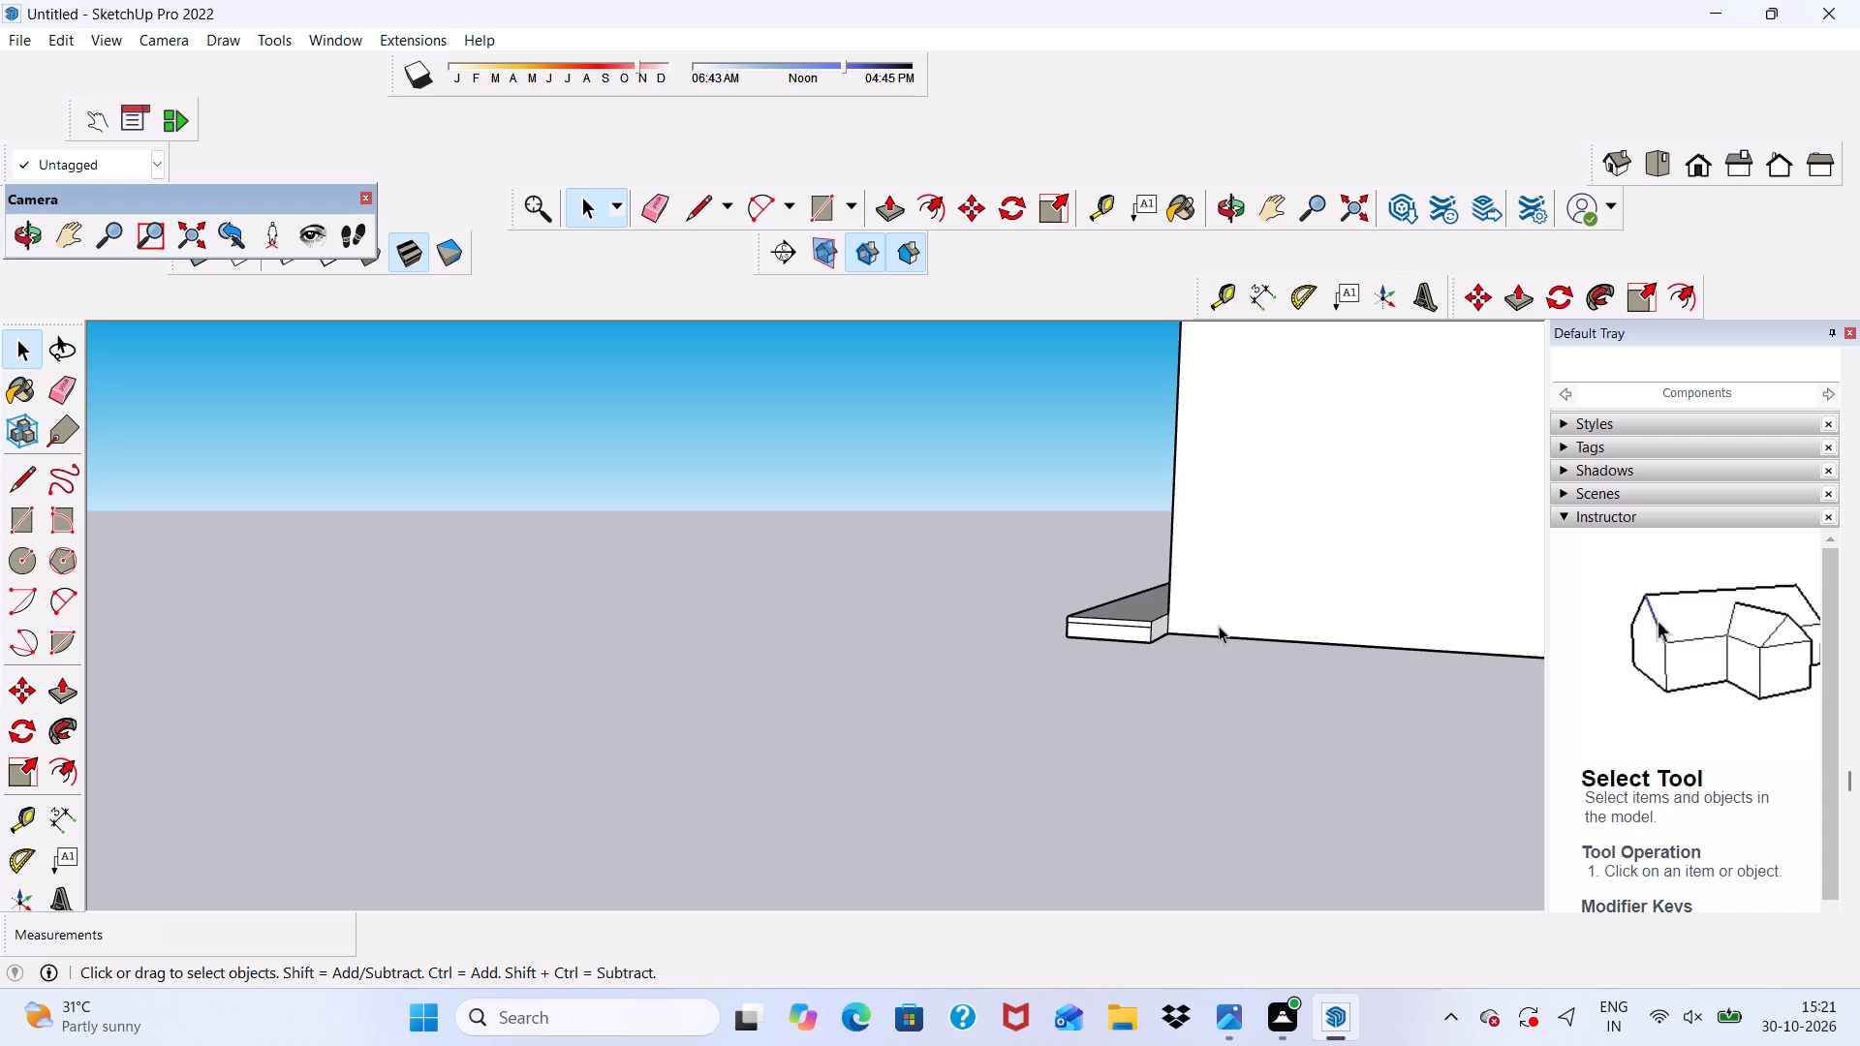
scroll(1137, 636, up, 3)
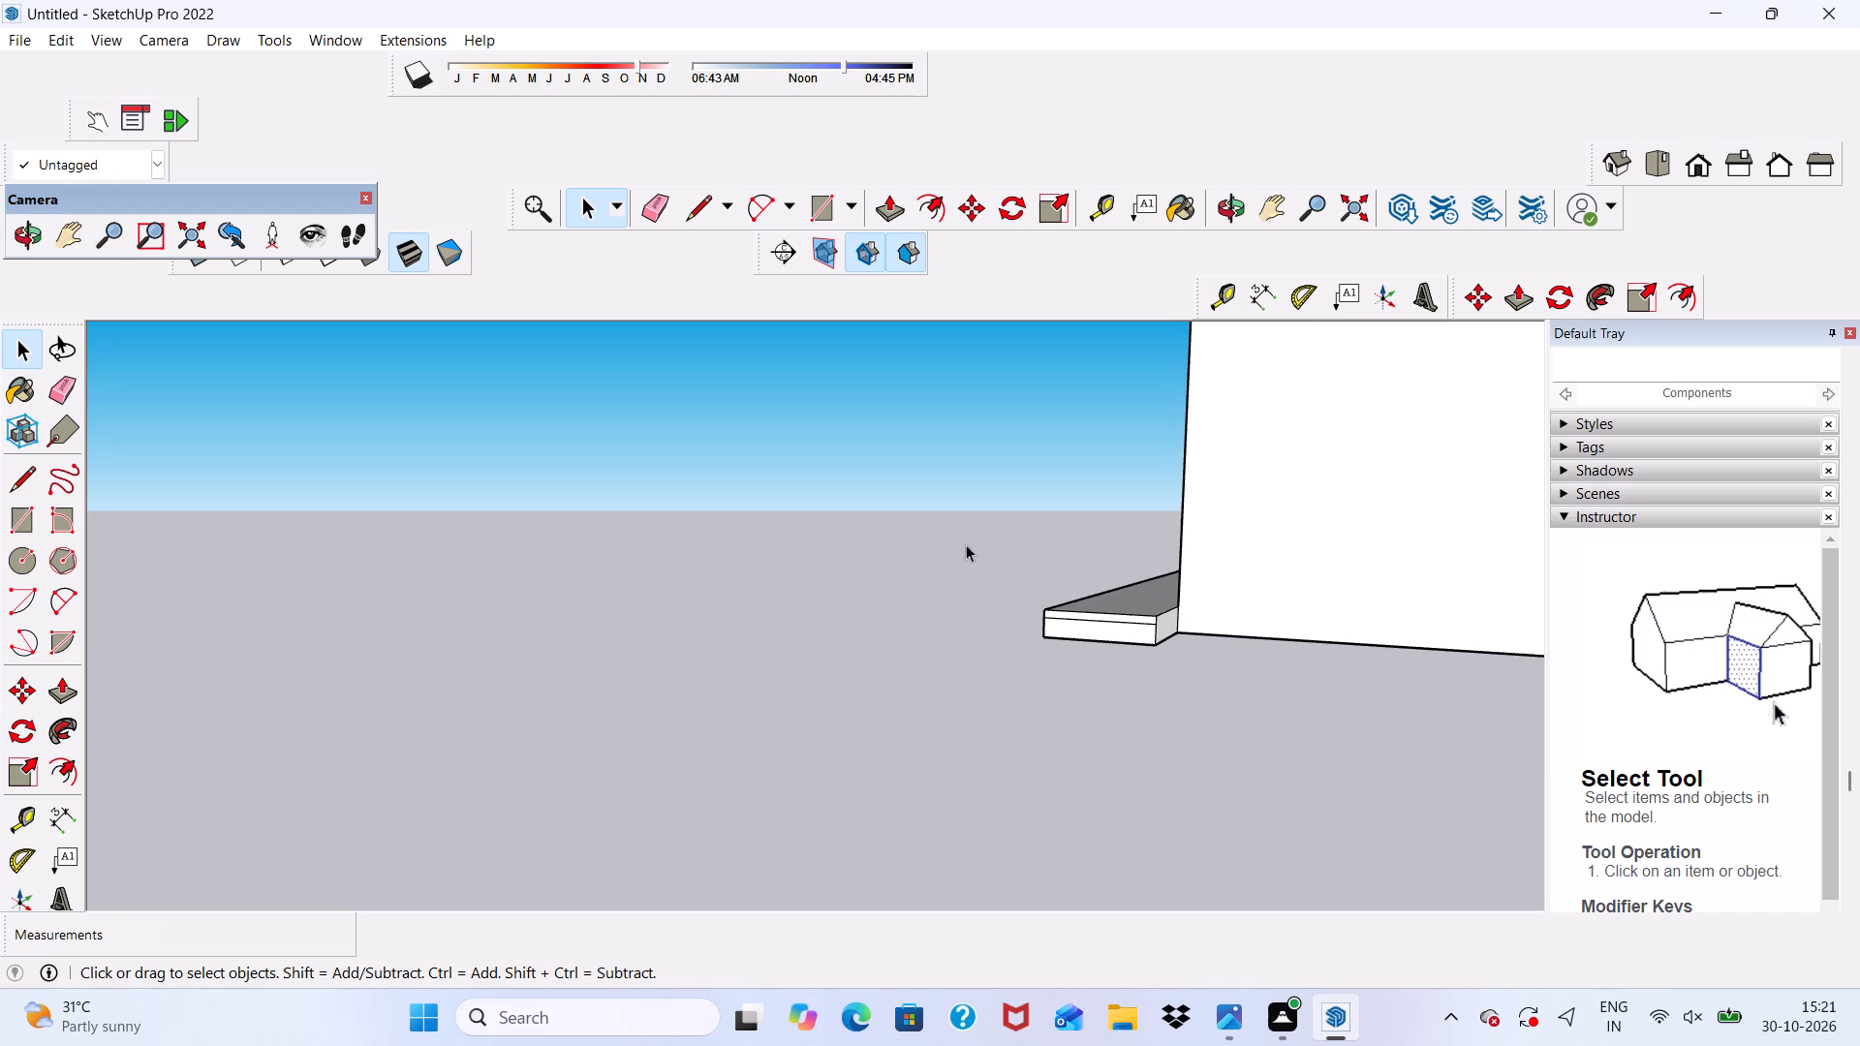
click(673, 201)
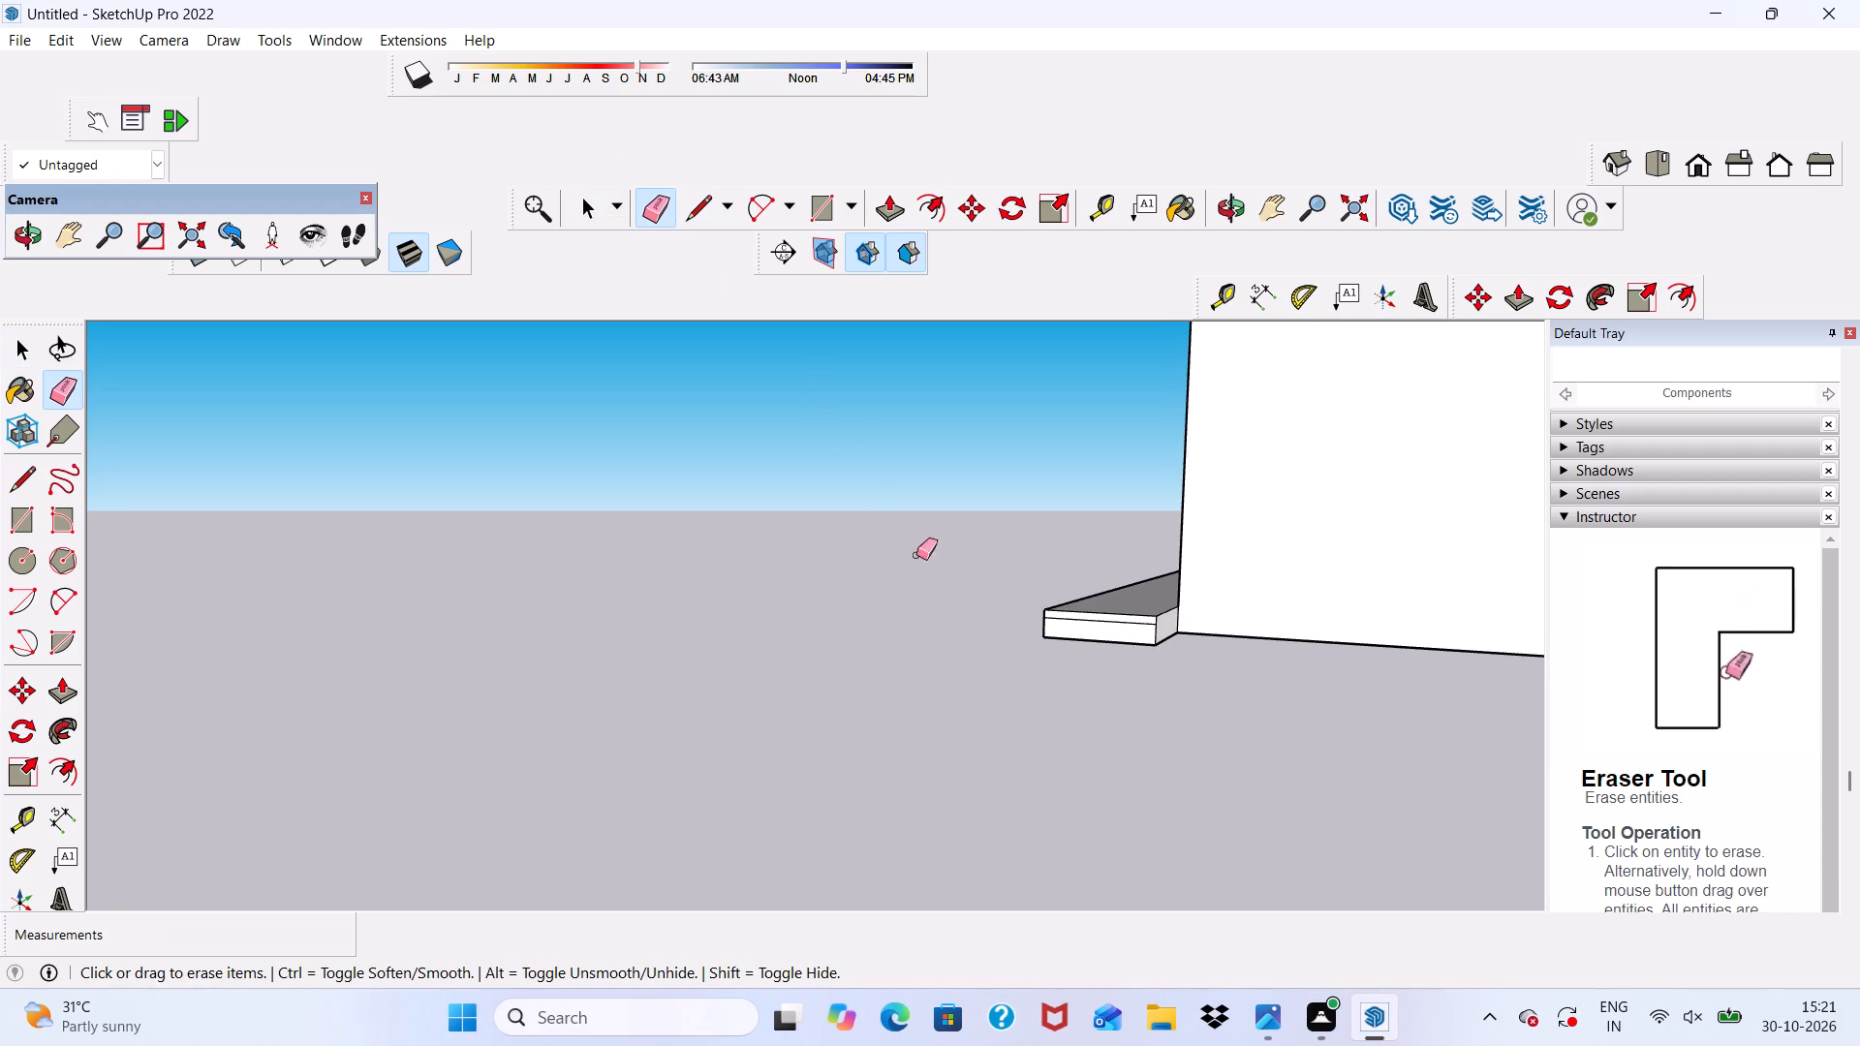
scroll(1332, 619, up, 3)
scroll(1078, 661, up, 6)
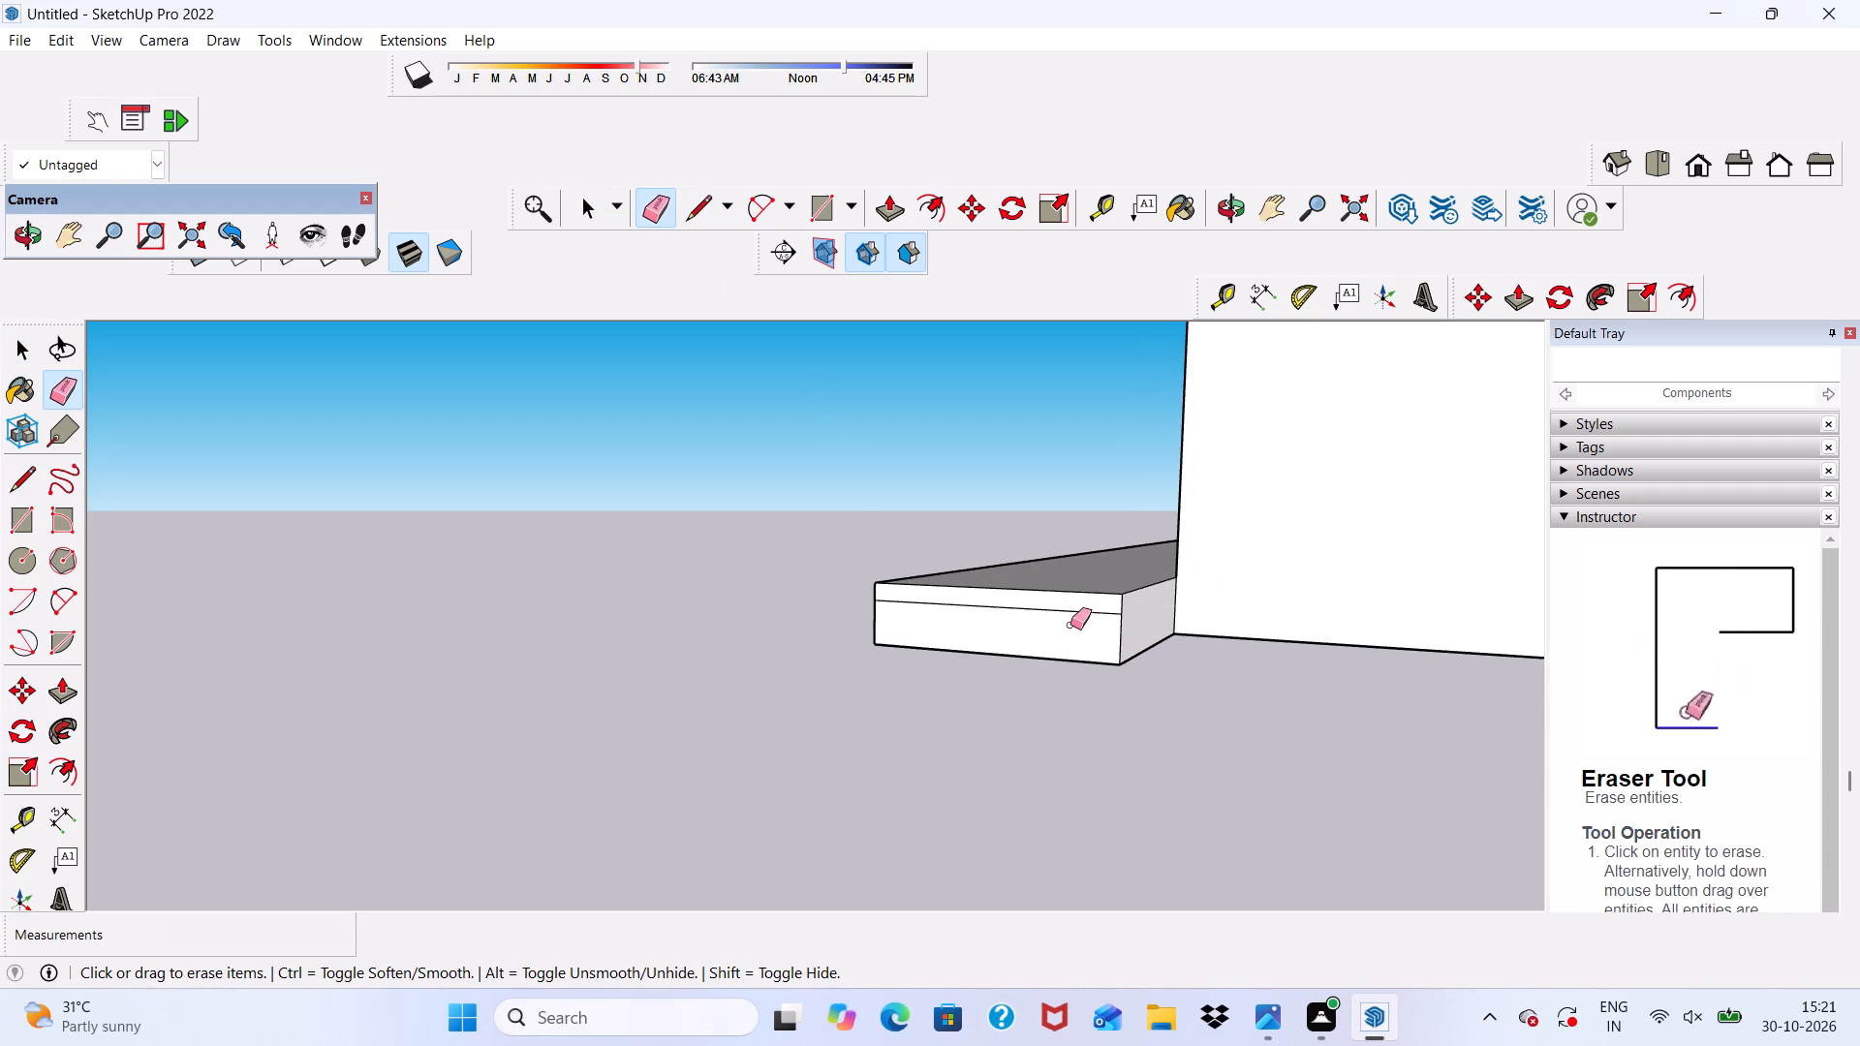
click(1079, 609)
Push the projecting ledge's end face back 9" so it is flush with the adjoining wall face.
scroll(1081, 613, down, 2)
middle_drag(1081, 613, 1096, 611)
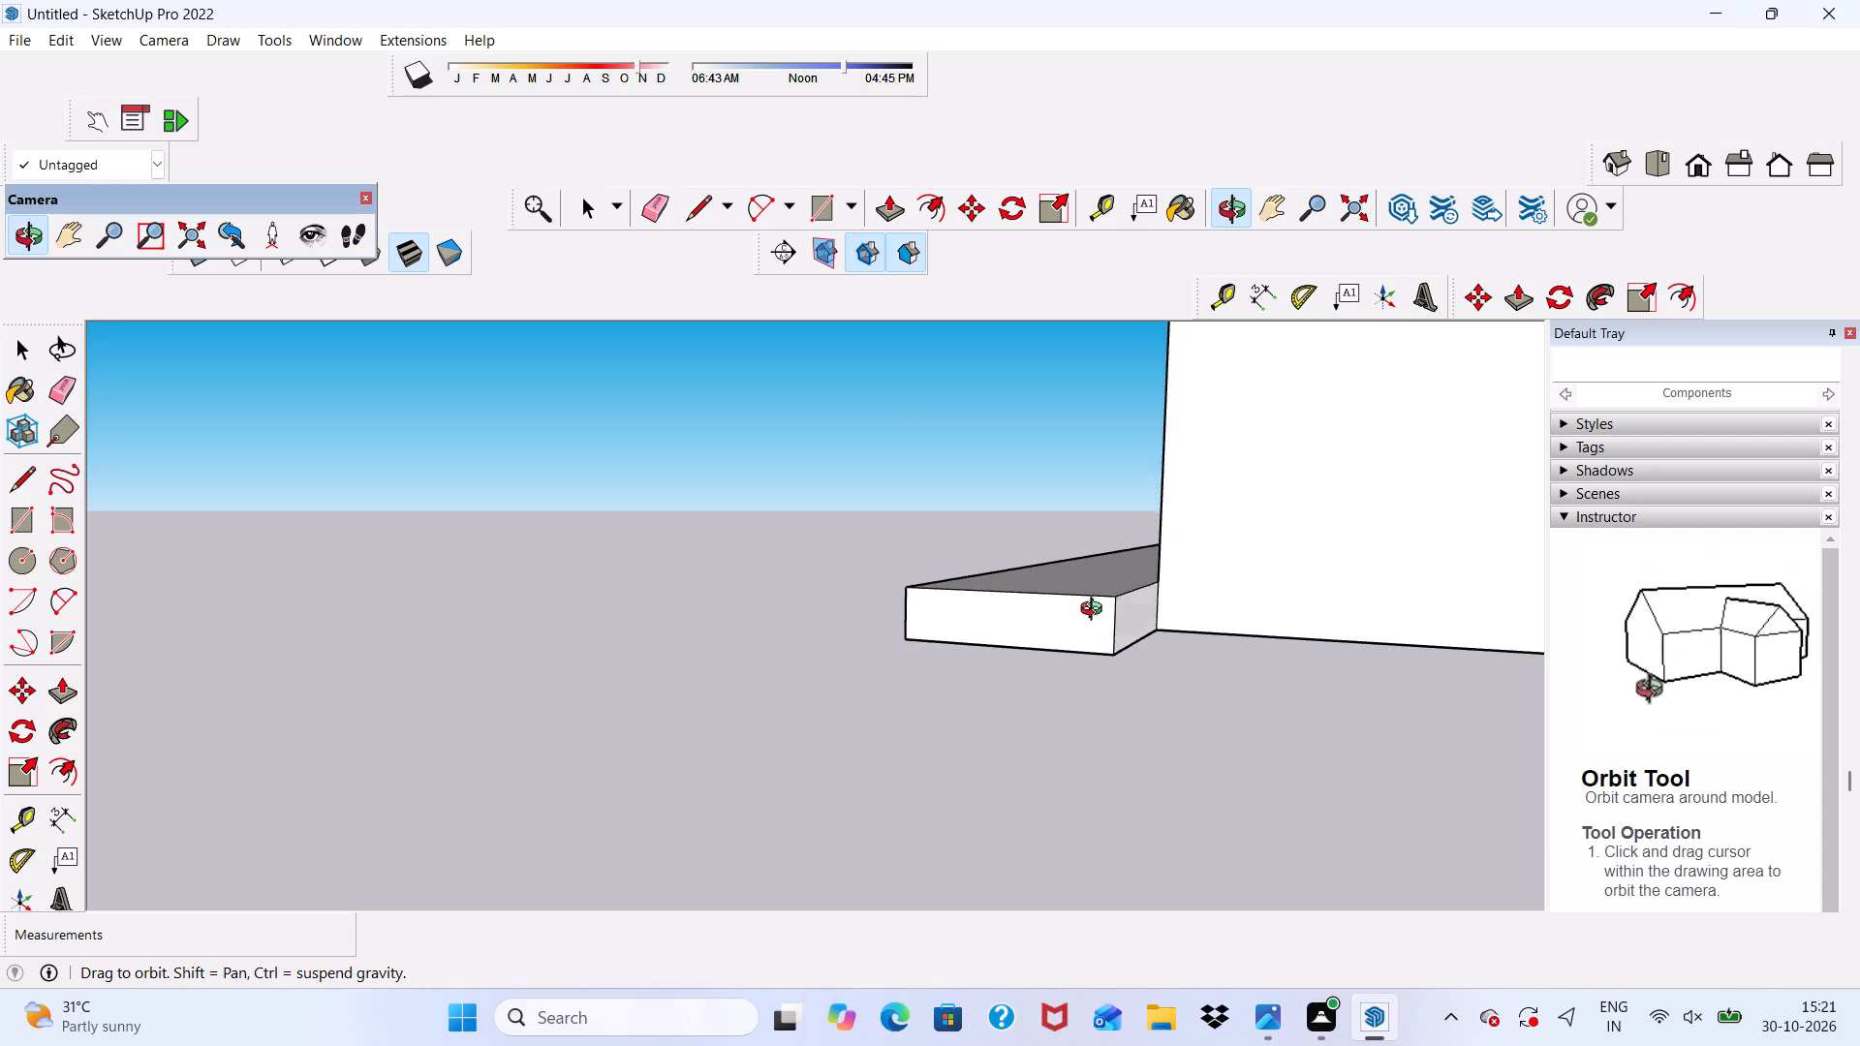
middle_drag(1096, 611, 1579, 678)
key(space)
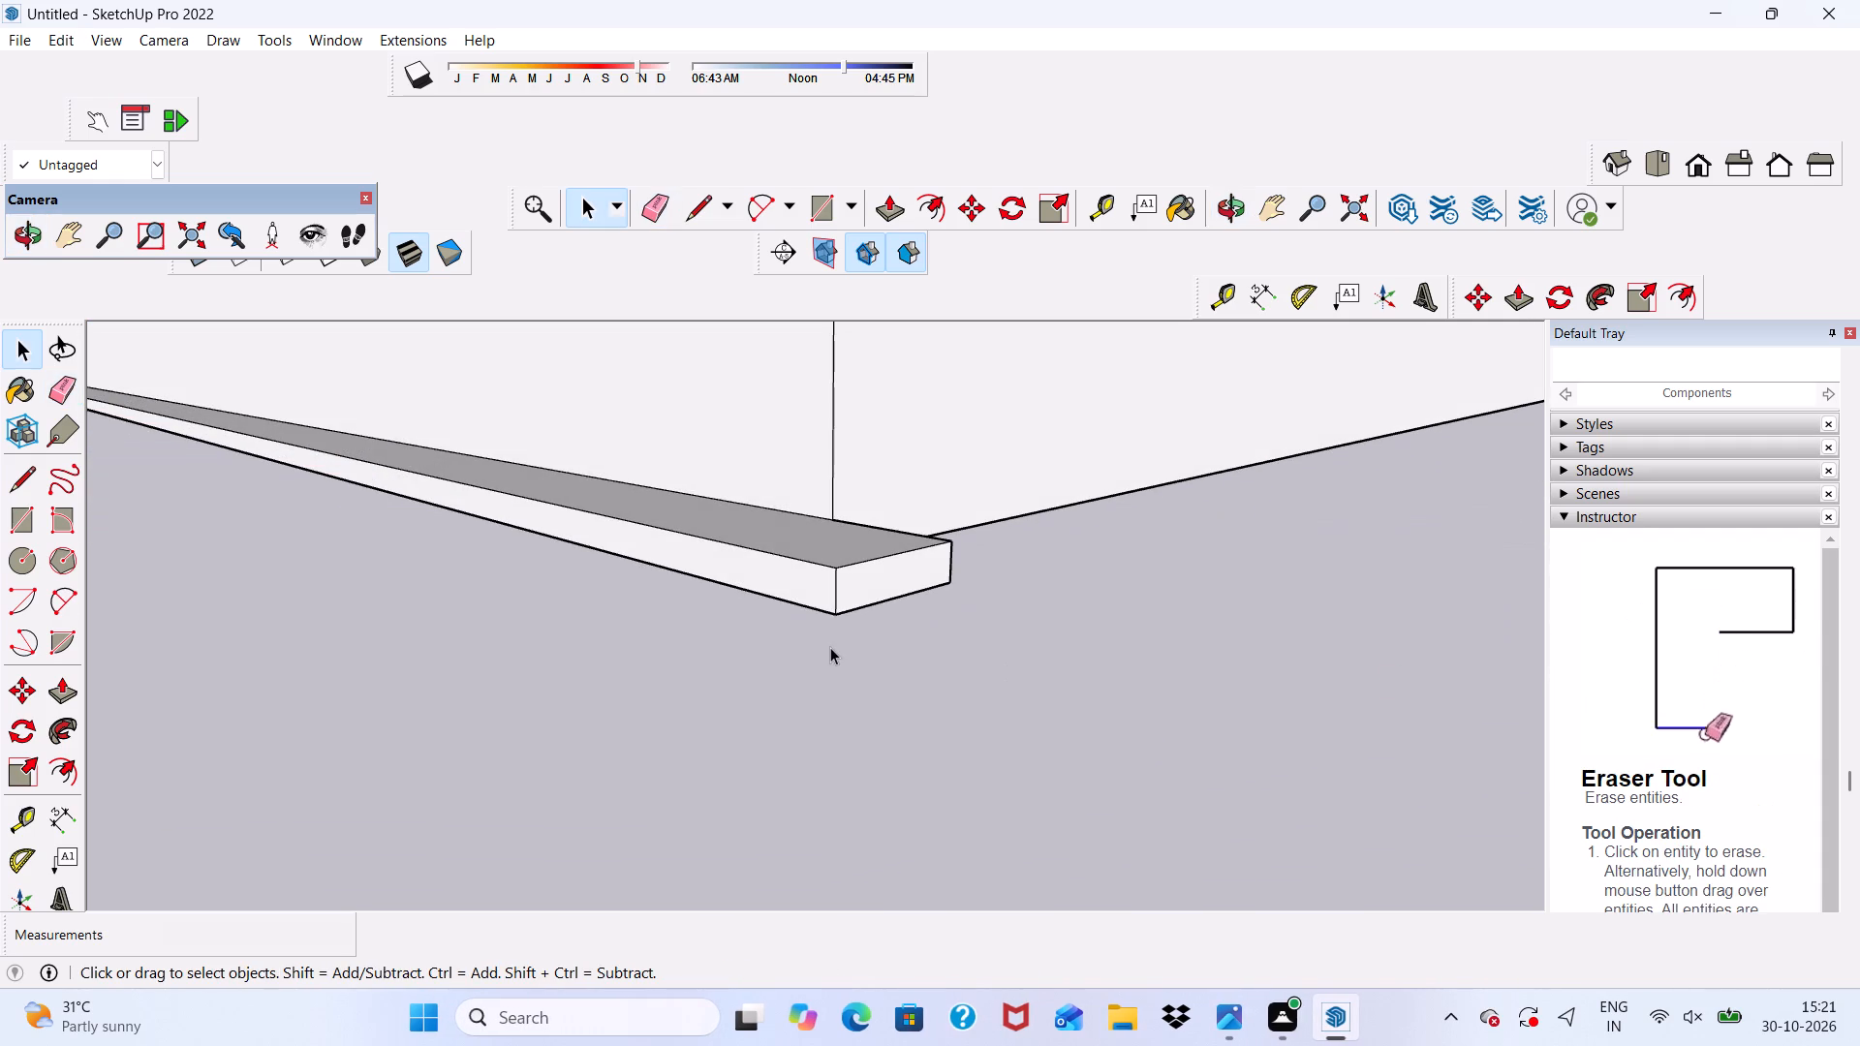
click(890, 200)
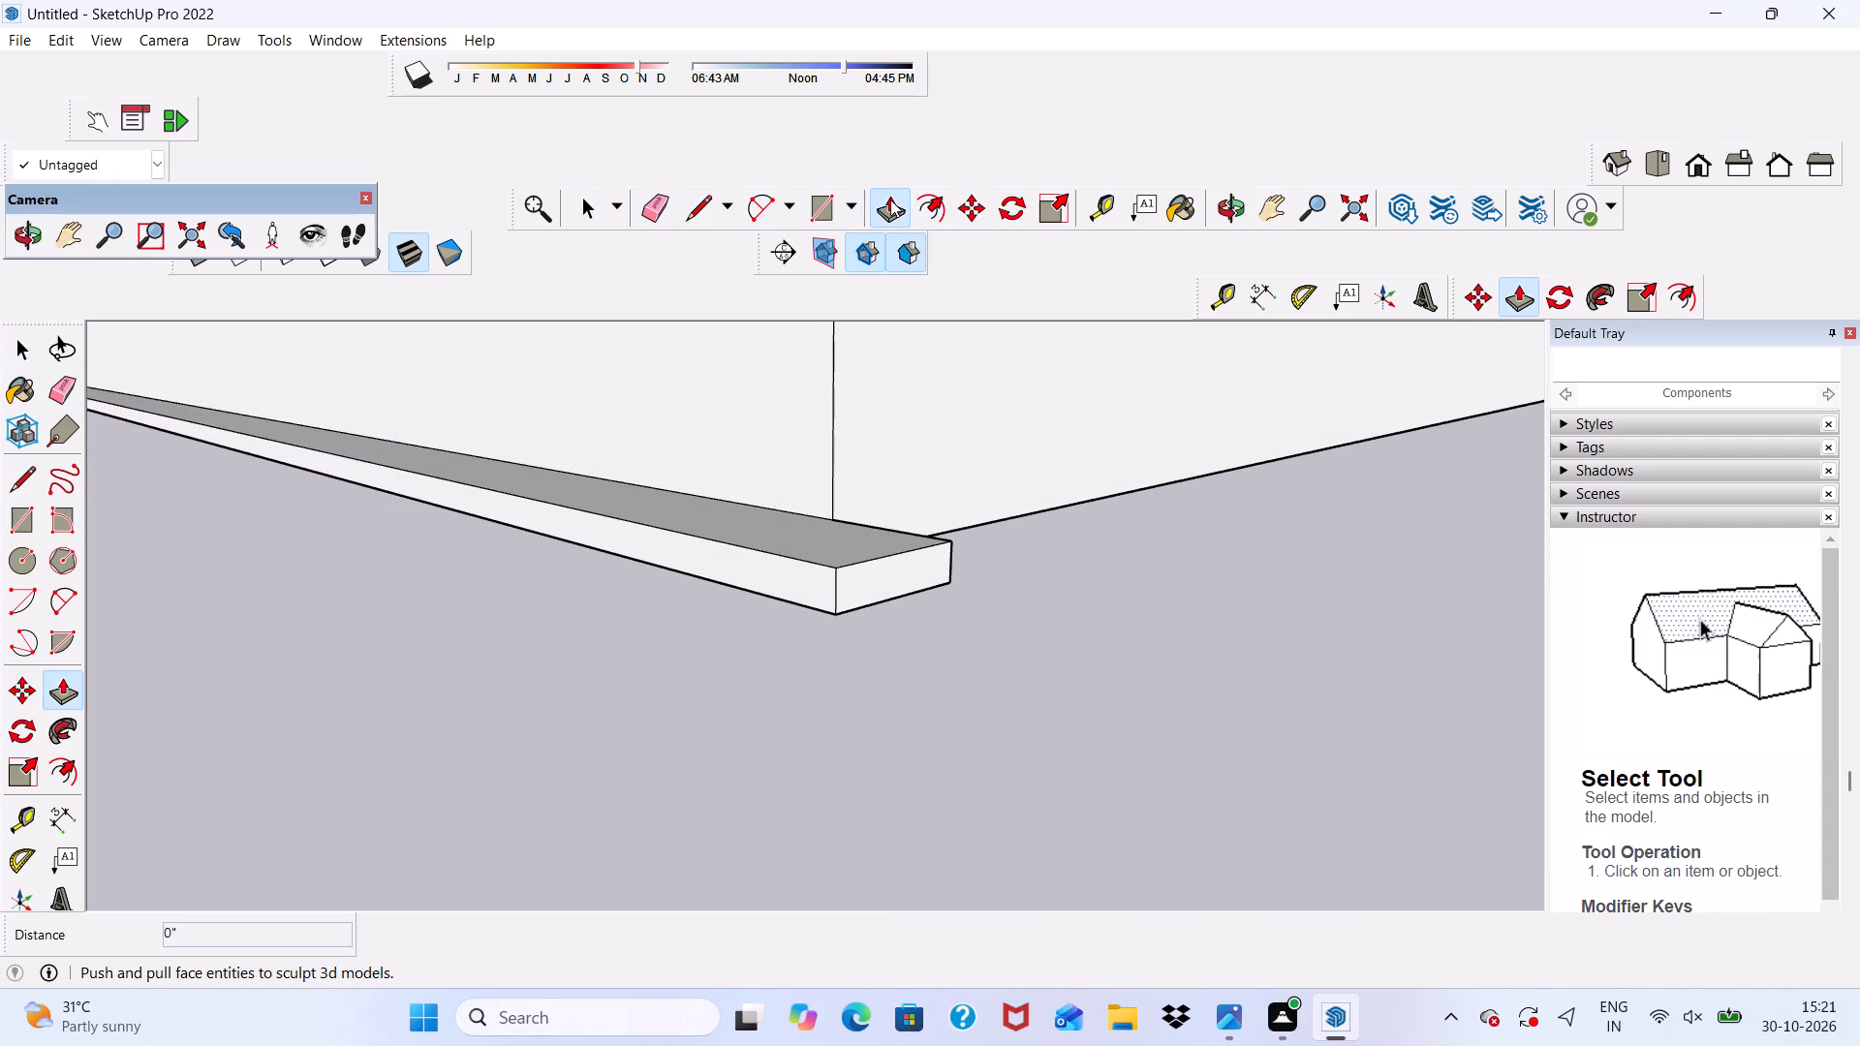
scroll(903, 450, down, 1)
middle_drag(919, 484, 640, 500)
scroll(882, 600, up, 4)
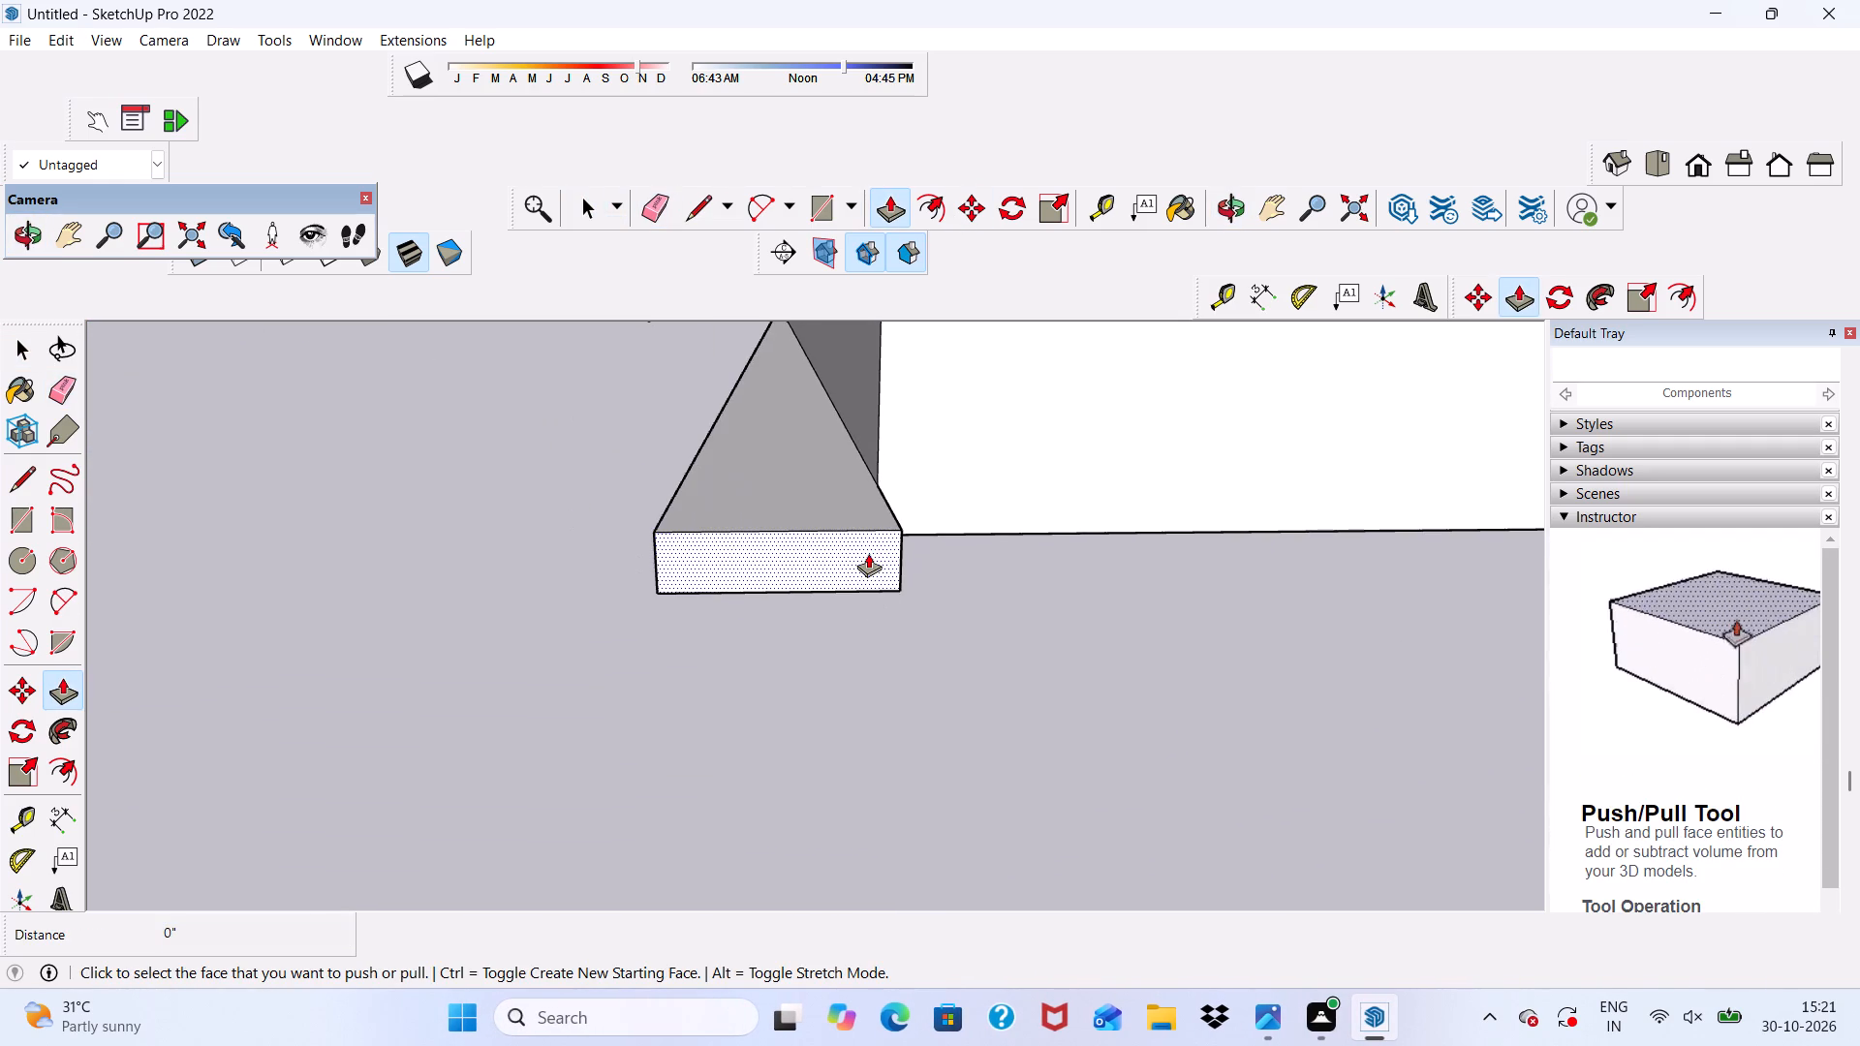
click(868, 553)
click(922, 461)
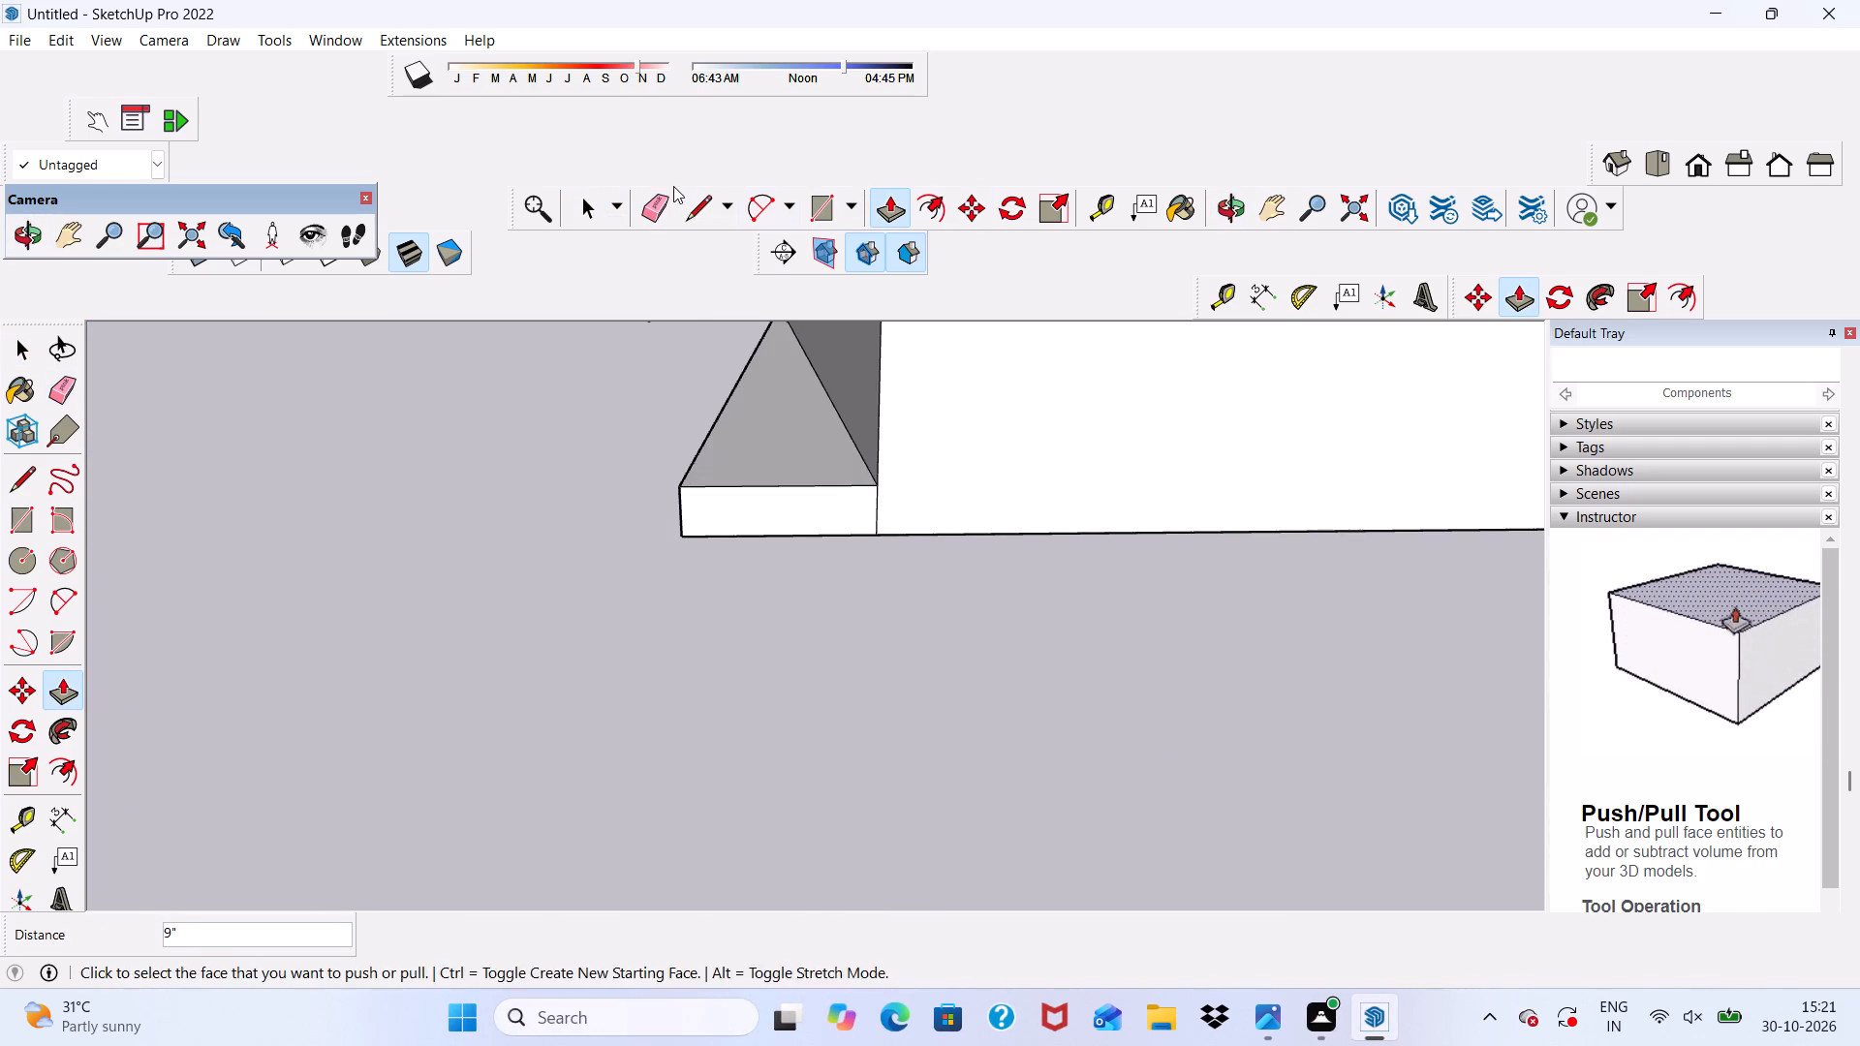
Erase the vertical seam between the ledge's end face and the adjoining wall face.
click(659, 192)
click(878, 509)
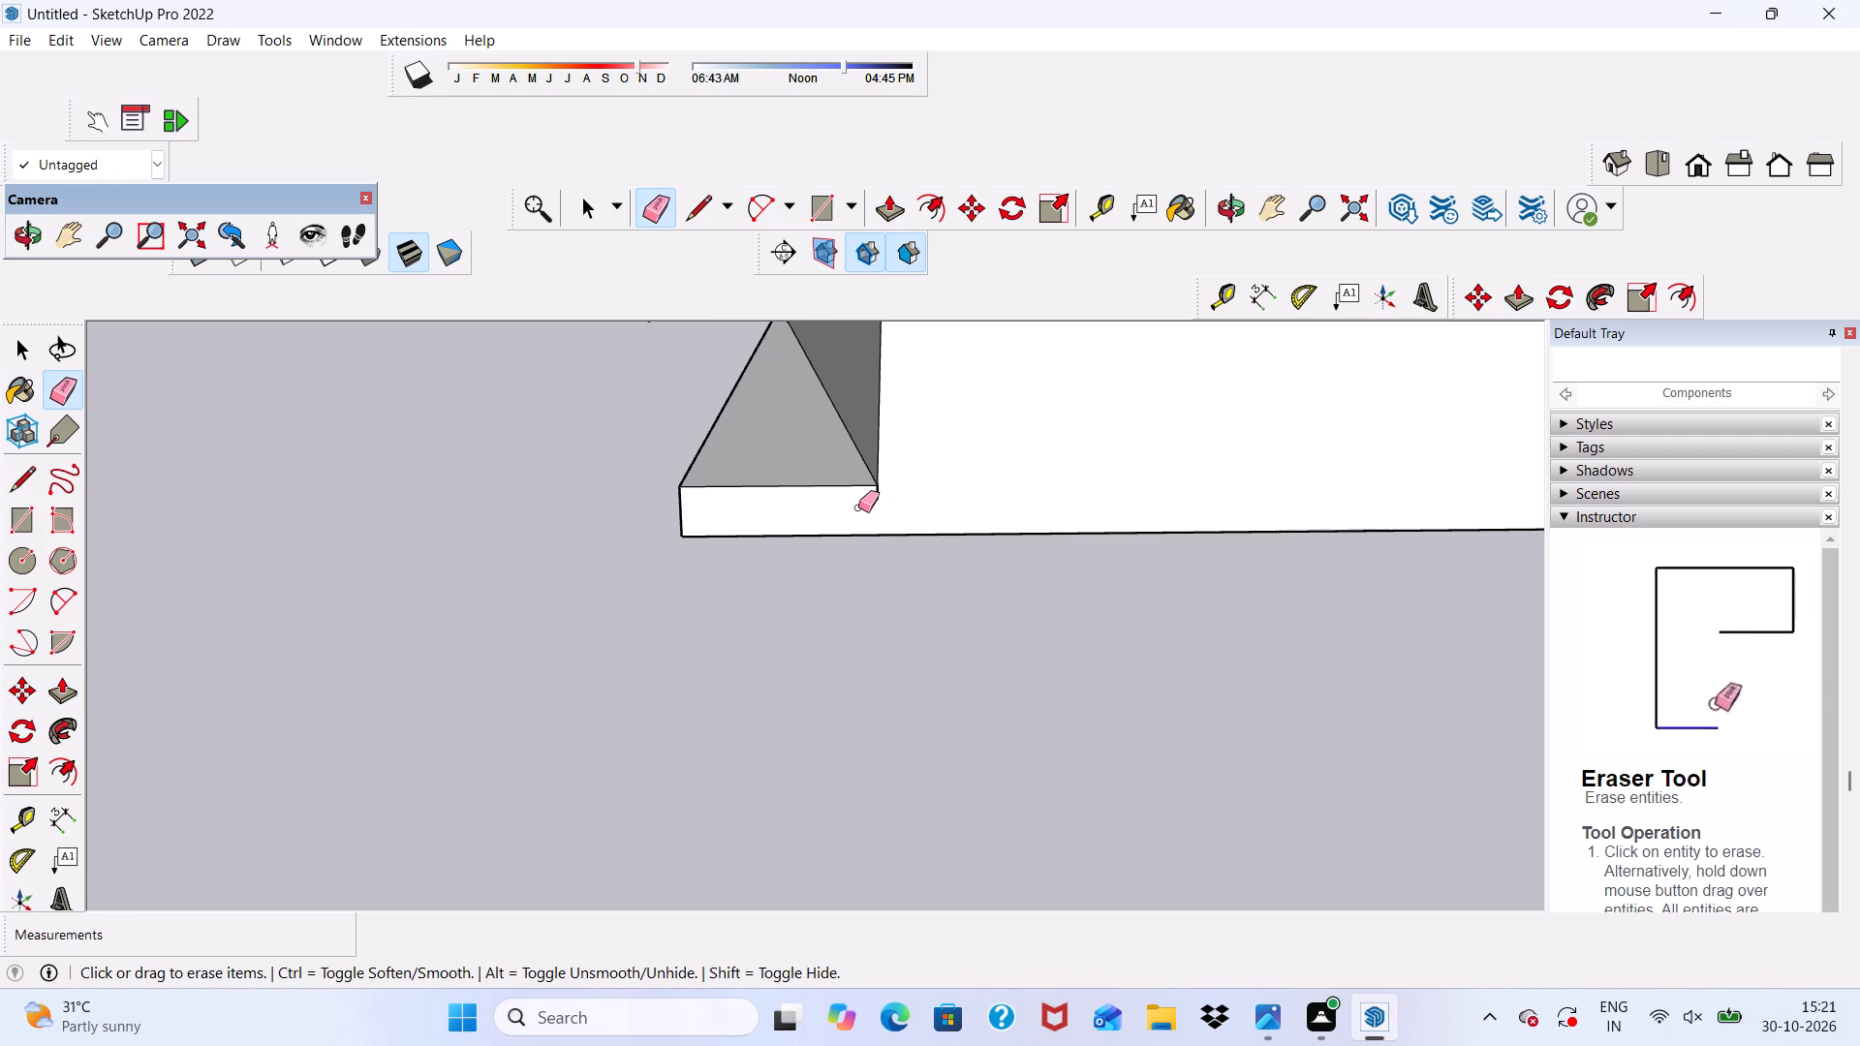
Push the long narrow side face of the ledge running along the wall base back 9" so it is flush with the wall.
scroll(858, 508, down, 11)
middle_drag(811, 647, 1156, 728)
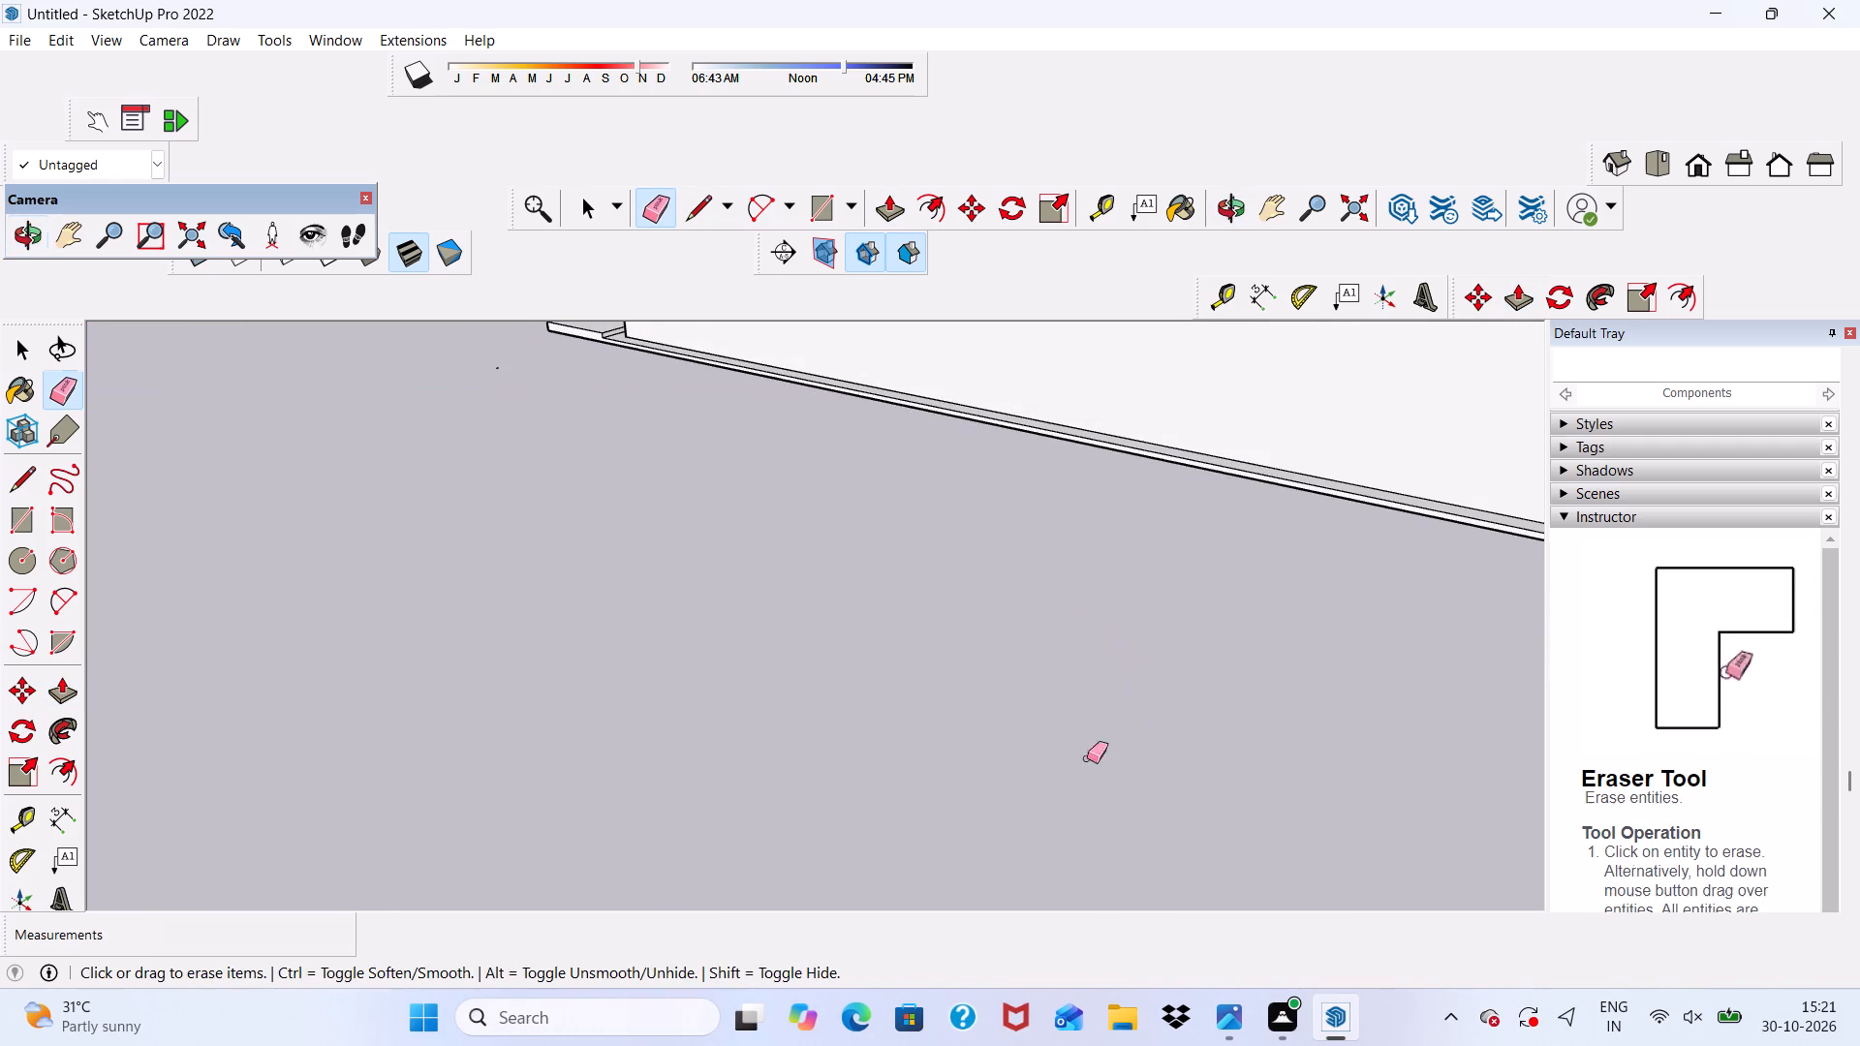
key(space)
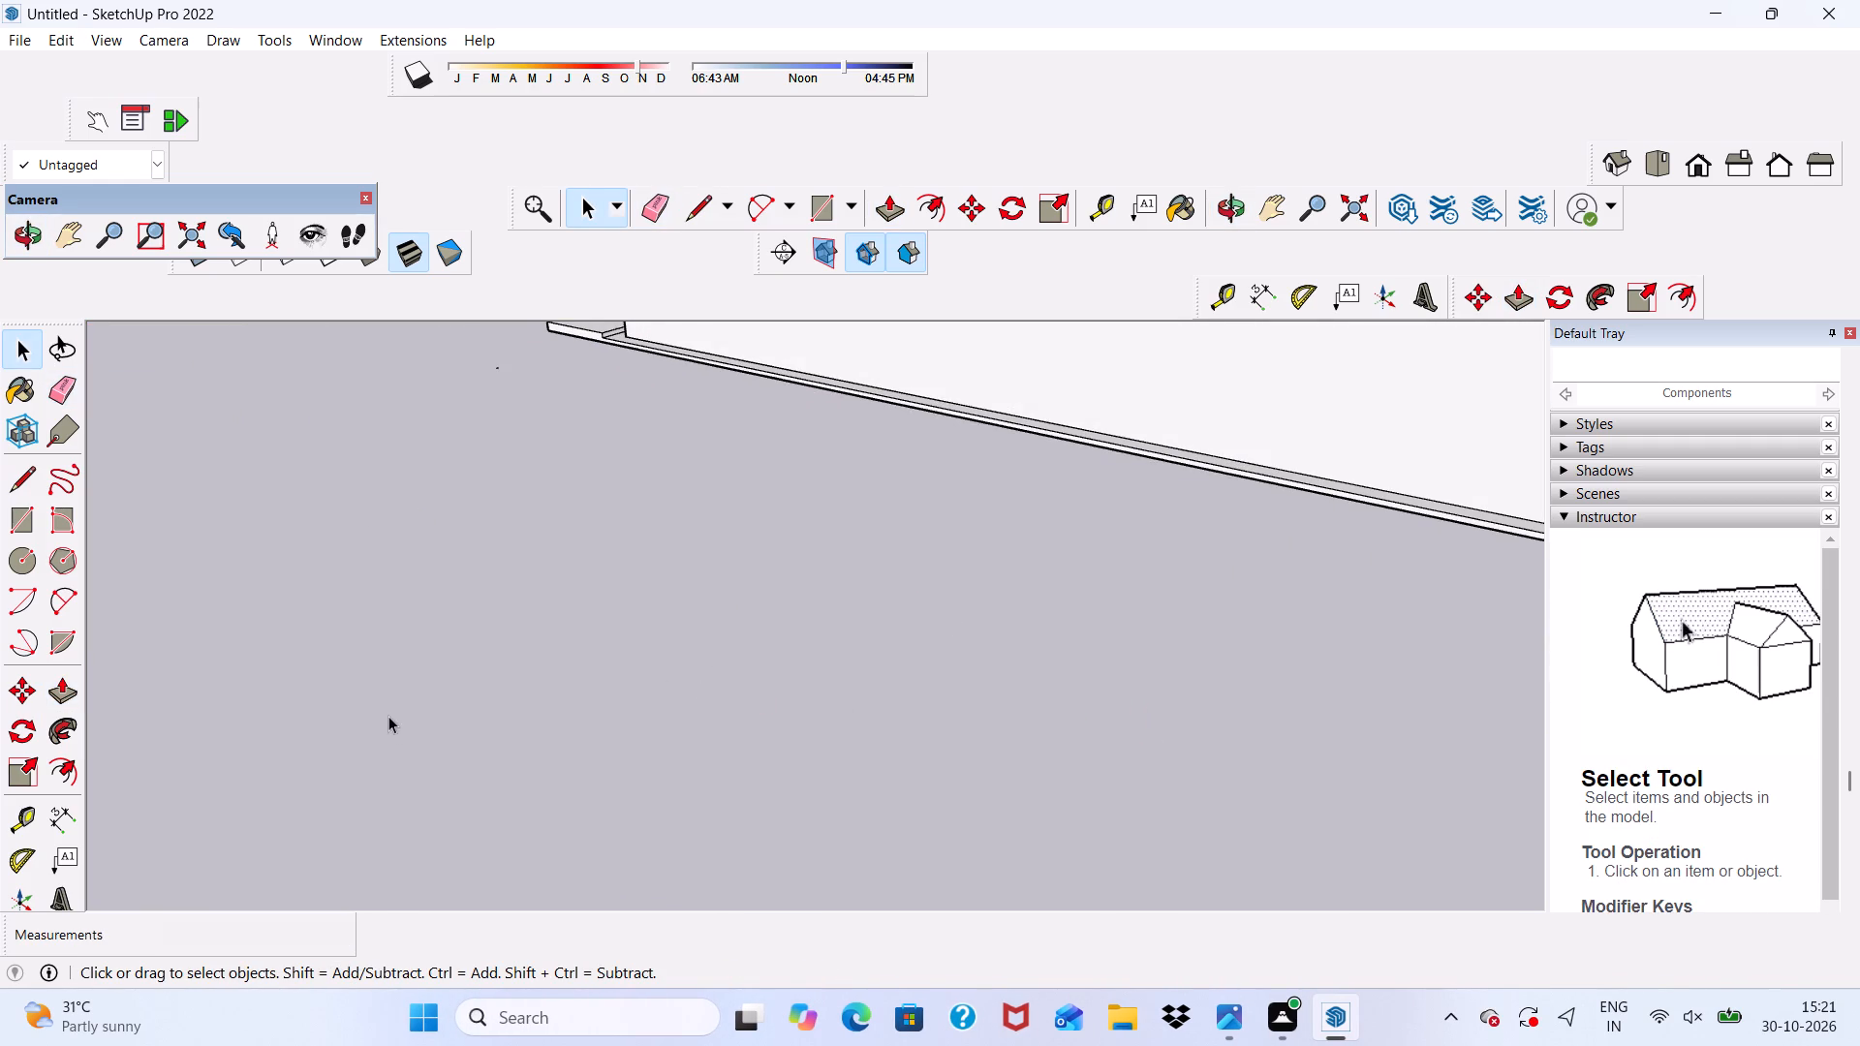
scroll(263, 697, down, 5)
scroll(660, 432, up, 14)
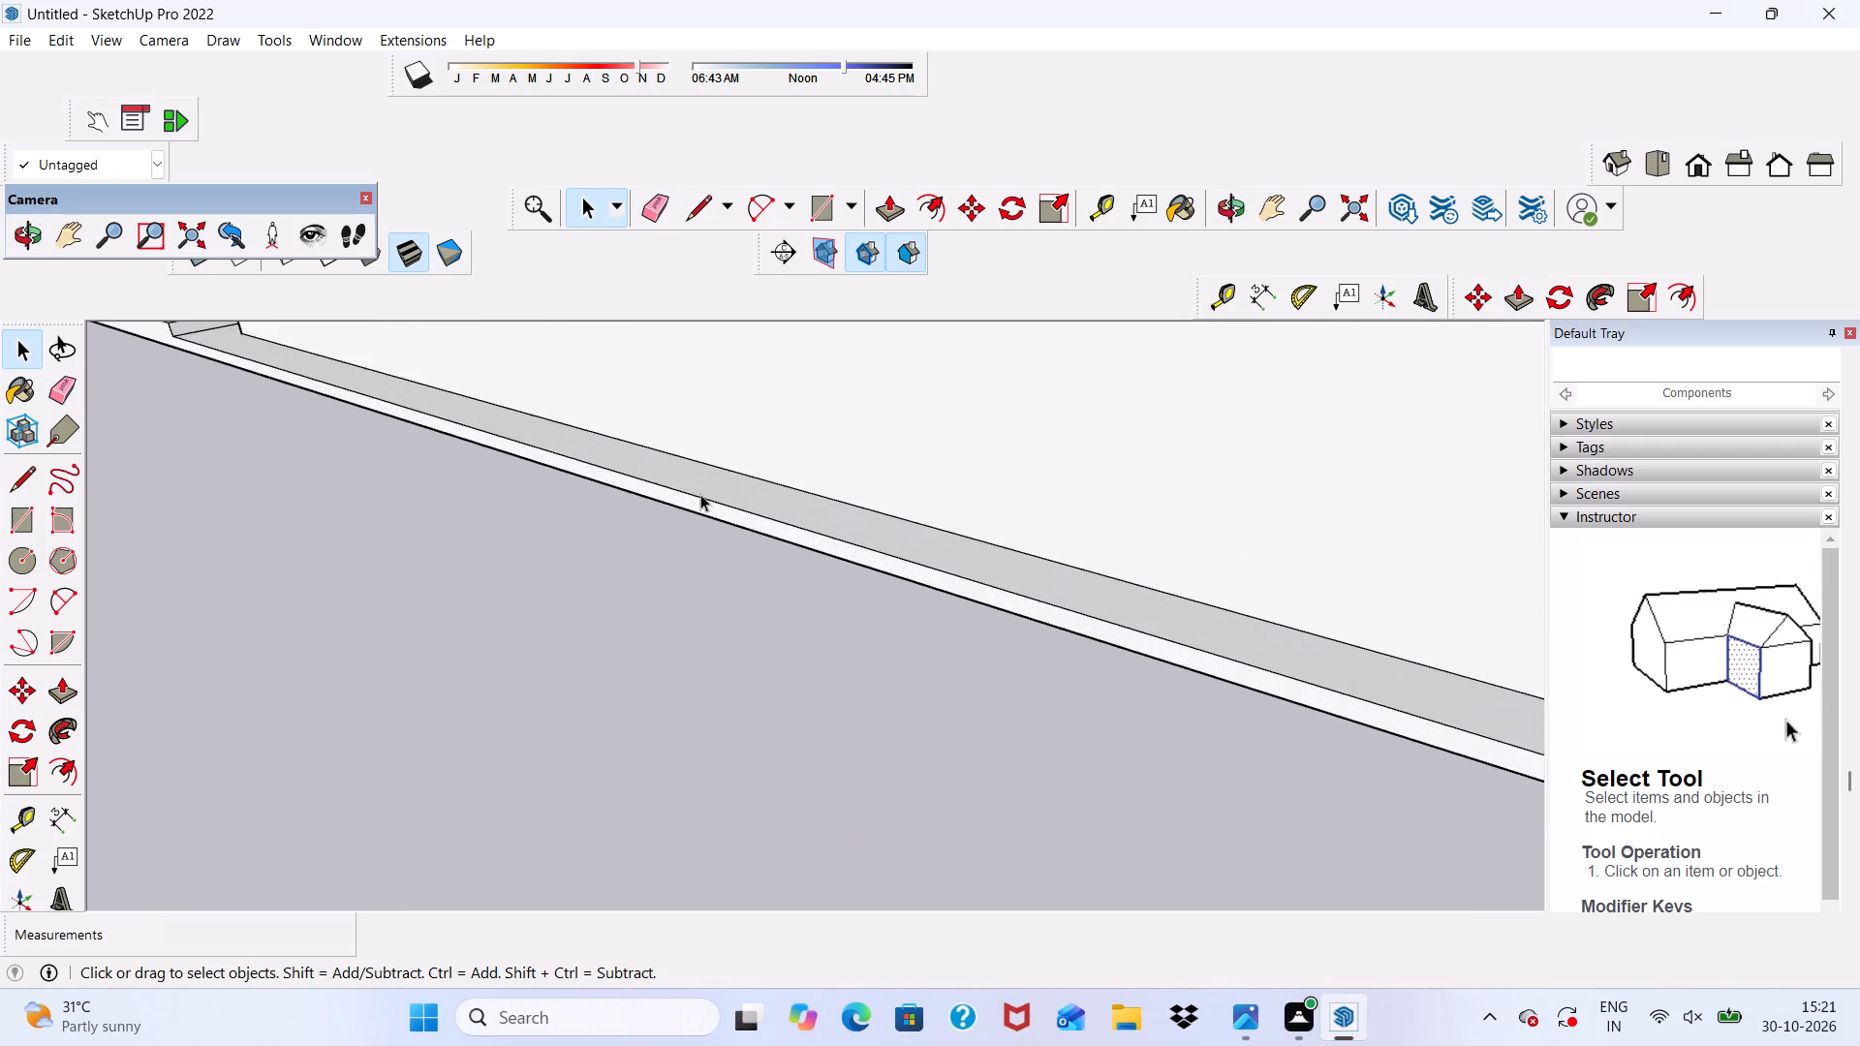
scroll(700, 494, up, 6)
click(697, 504)
click(878, 200)
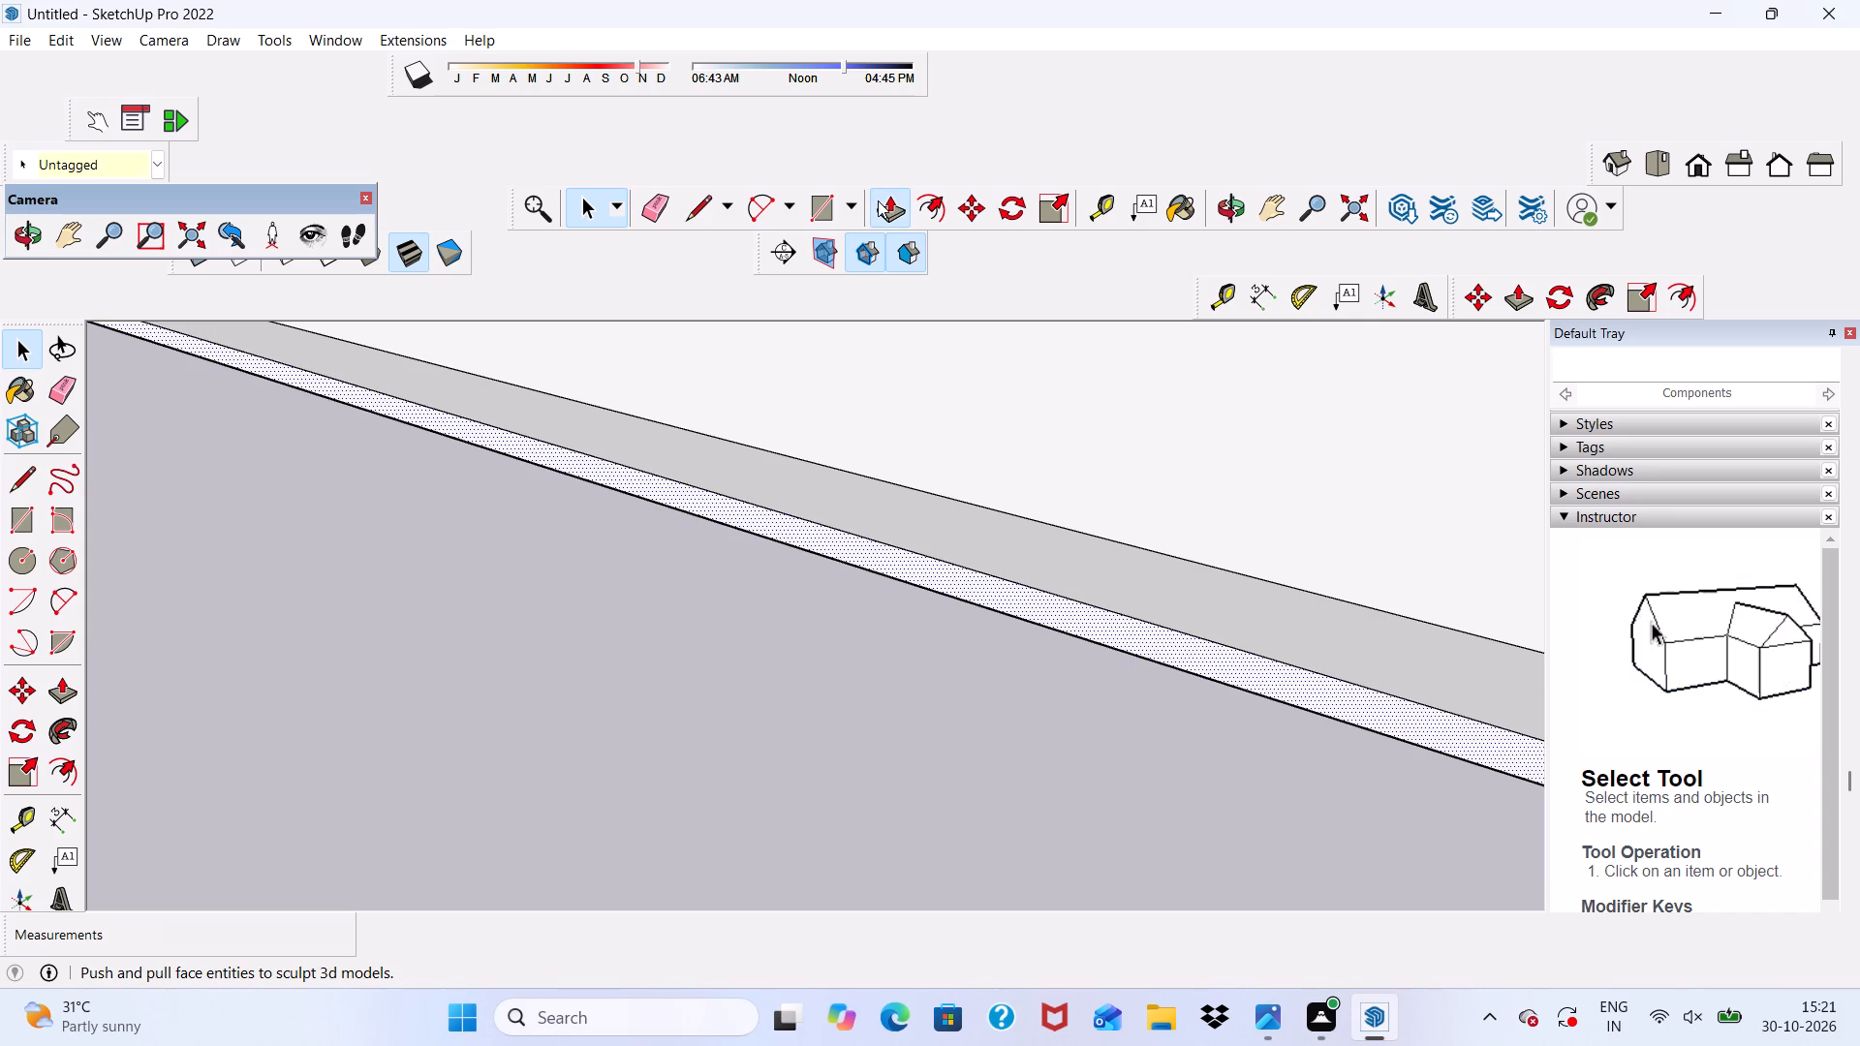
click(819, 528)
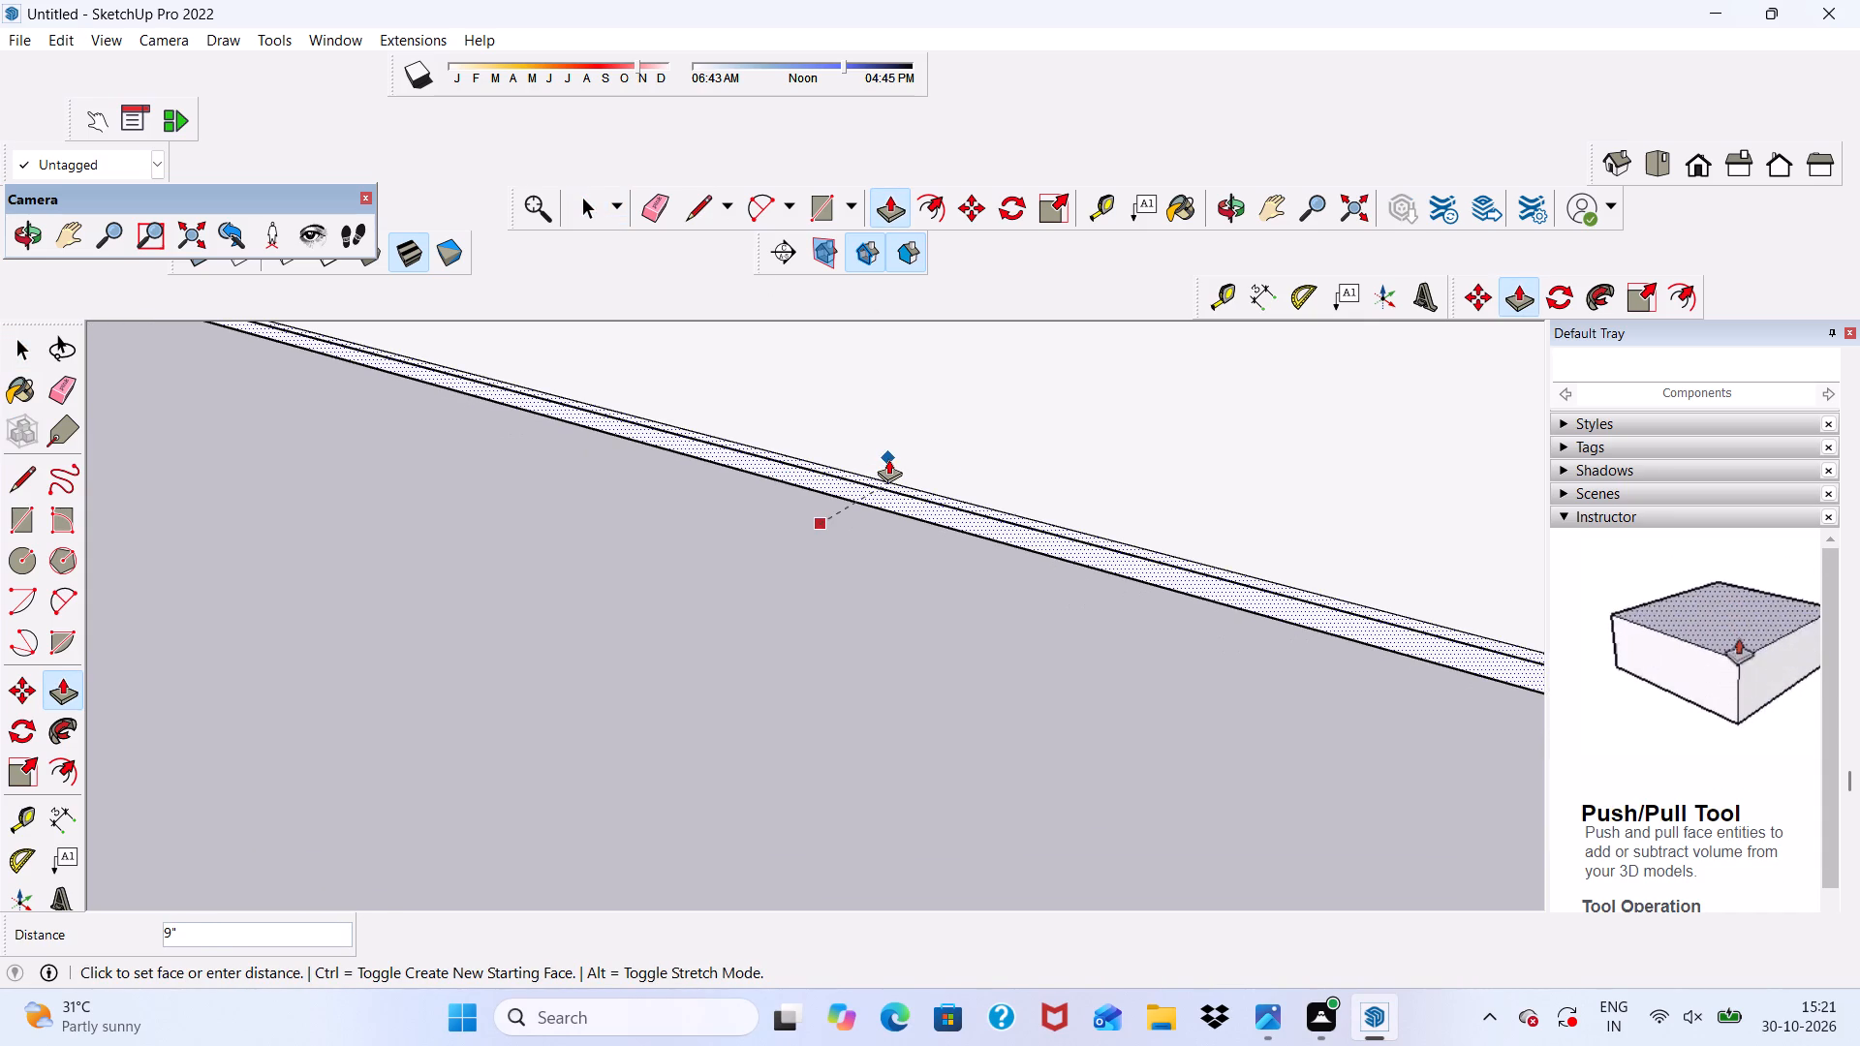
click(888, 459)
Pull the two low faces in the cut-out at the slab's far corner 4 15/16" to the level of the ledge.
scroll(816, 460, down, 5)
scroll(880, 510, down, 7)
scroll(907, 619, up, 1)
scroll(433, 405, up, 4)
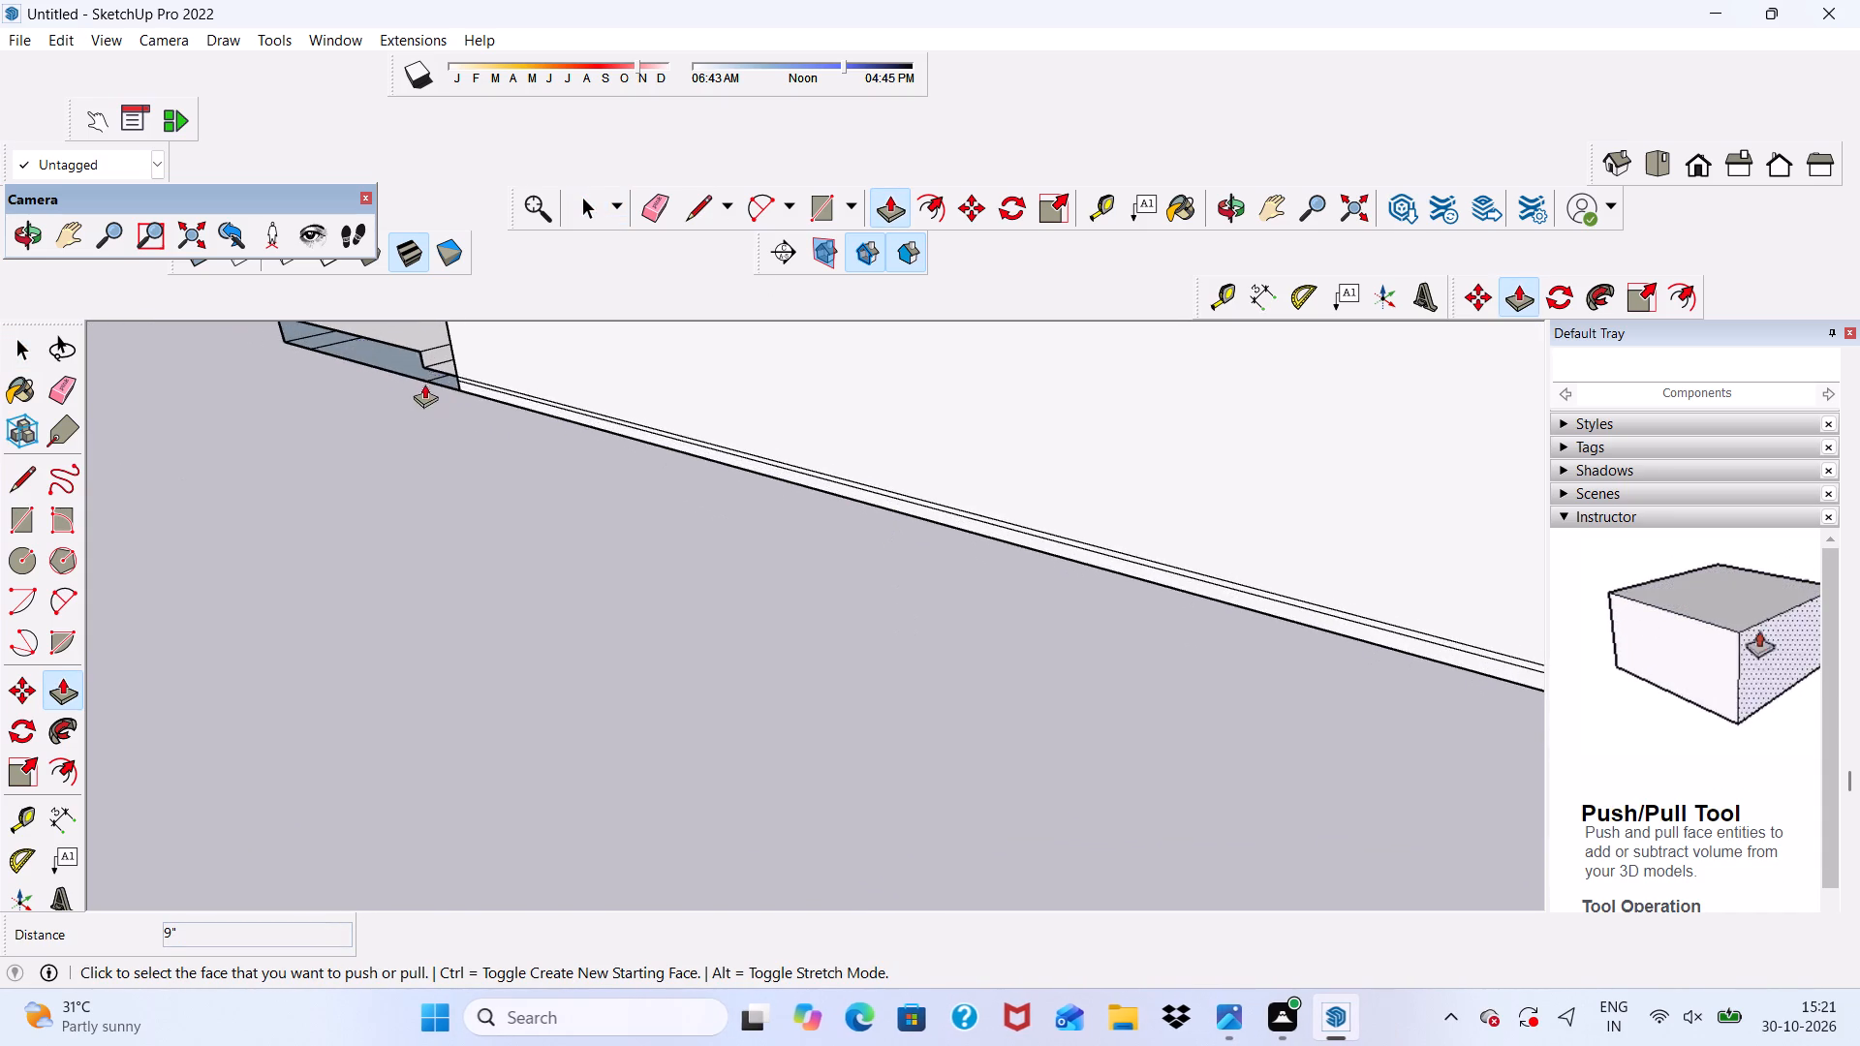
scroll(424, 384, up, 8)
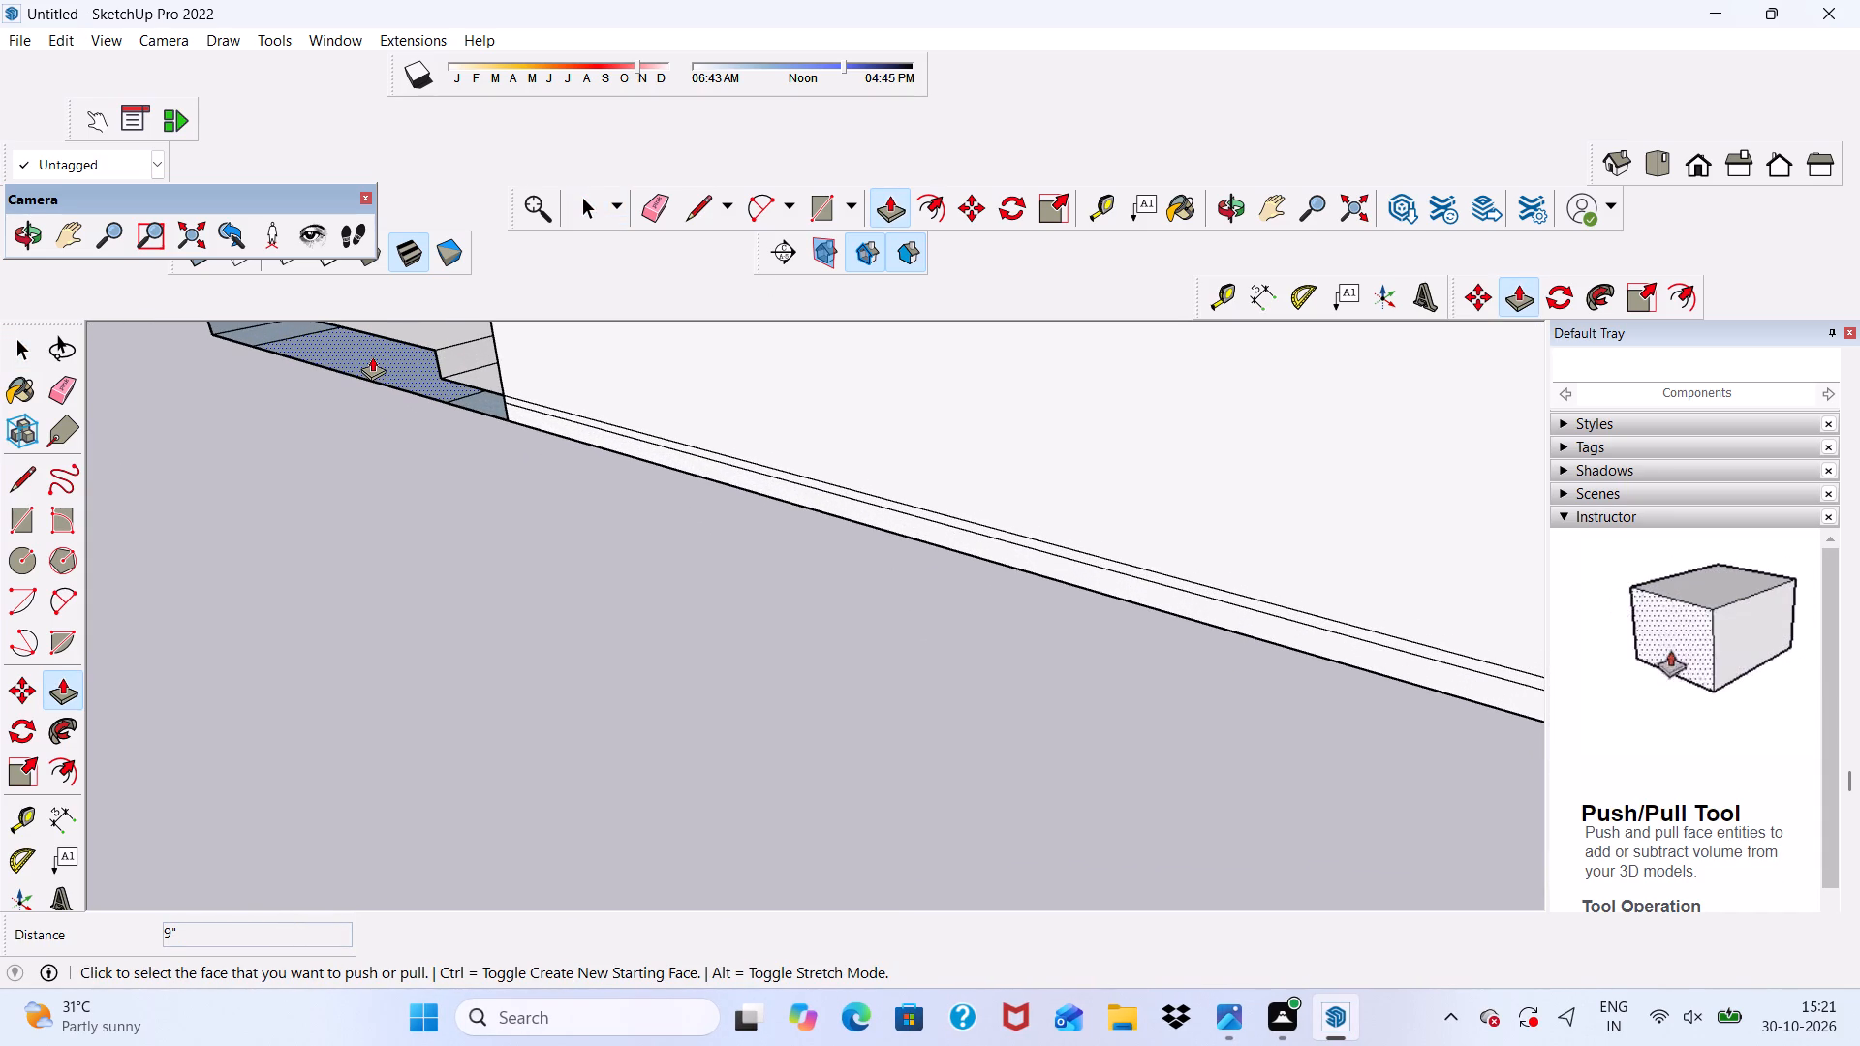
scroll(372, 356, up, 3)
click(372, 359)
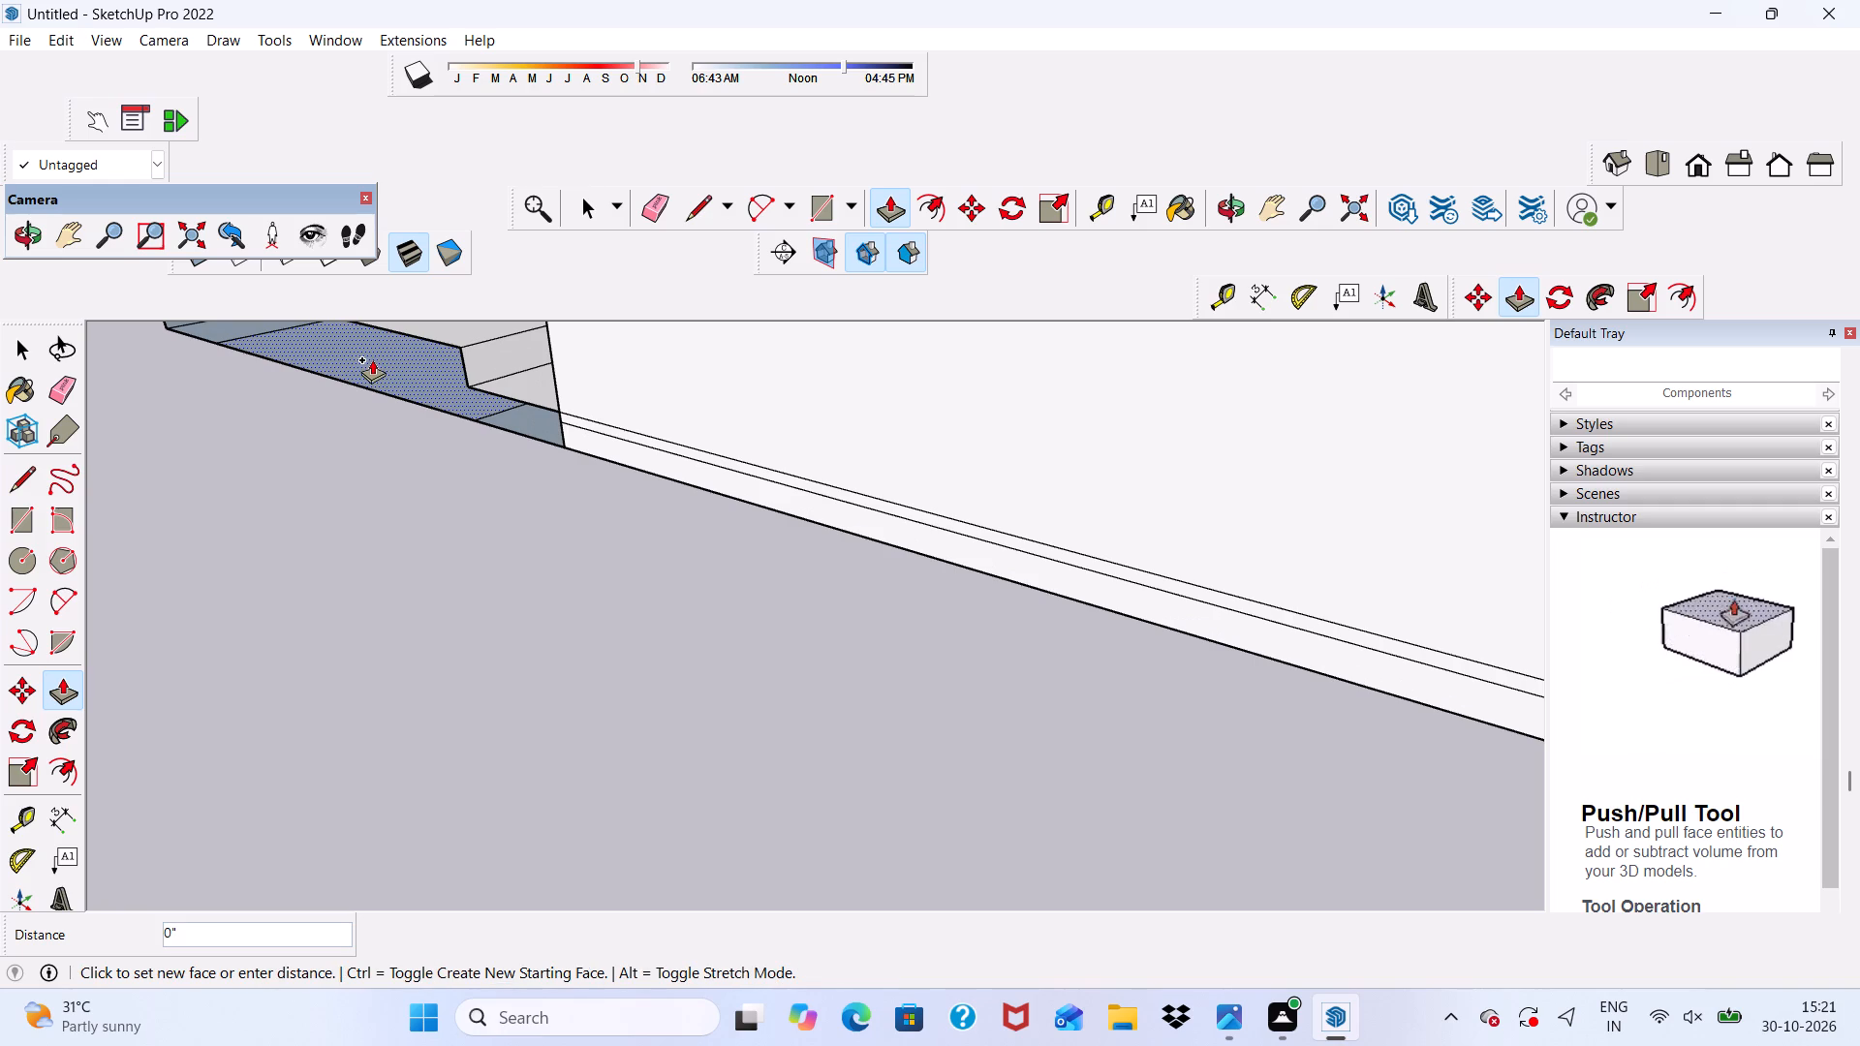
click(472, 325)
scroll(515, 446, up, 6)
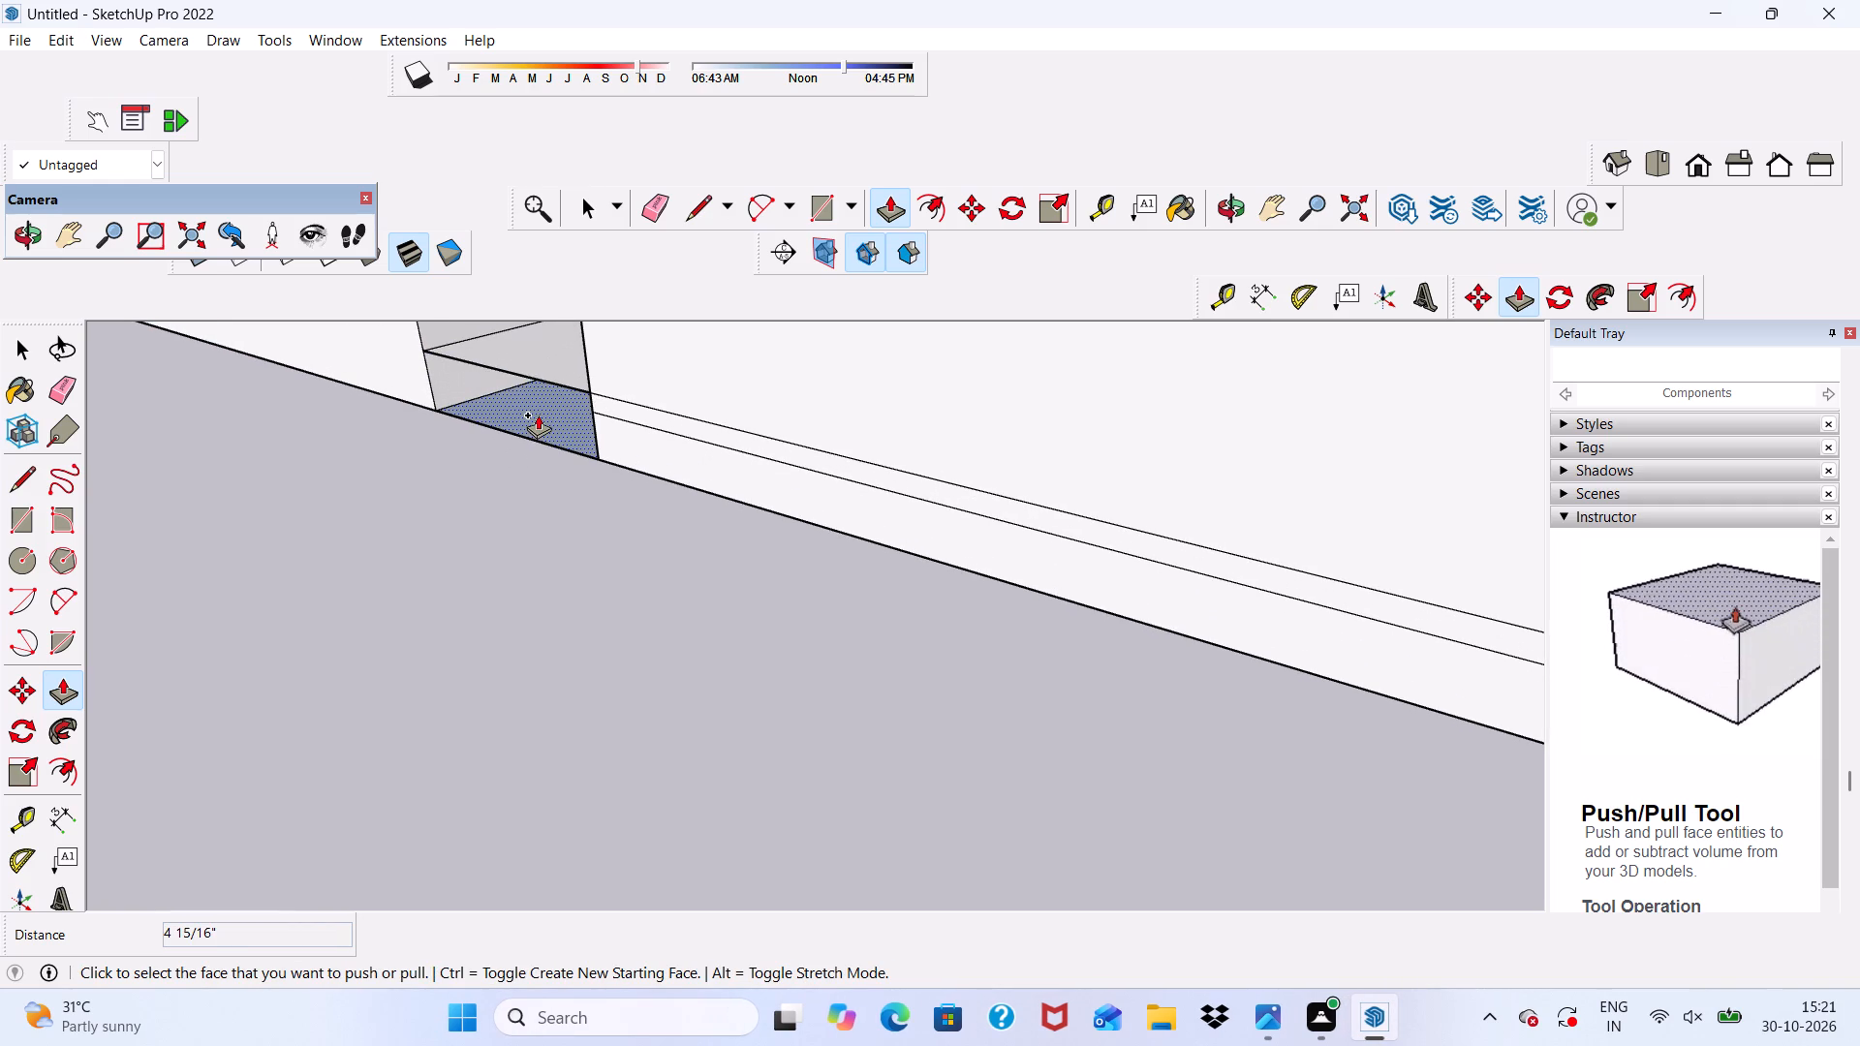
click(538, 415)
scroll(423, 413, down, 2)
scroll(556, 389, down, 5)
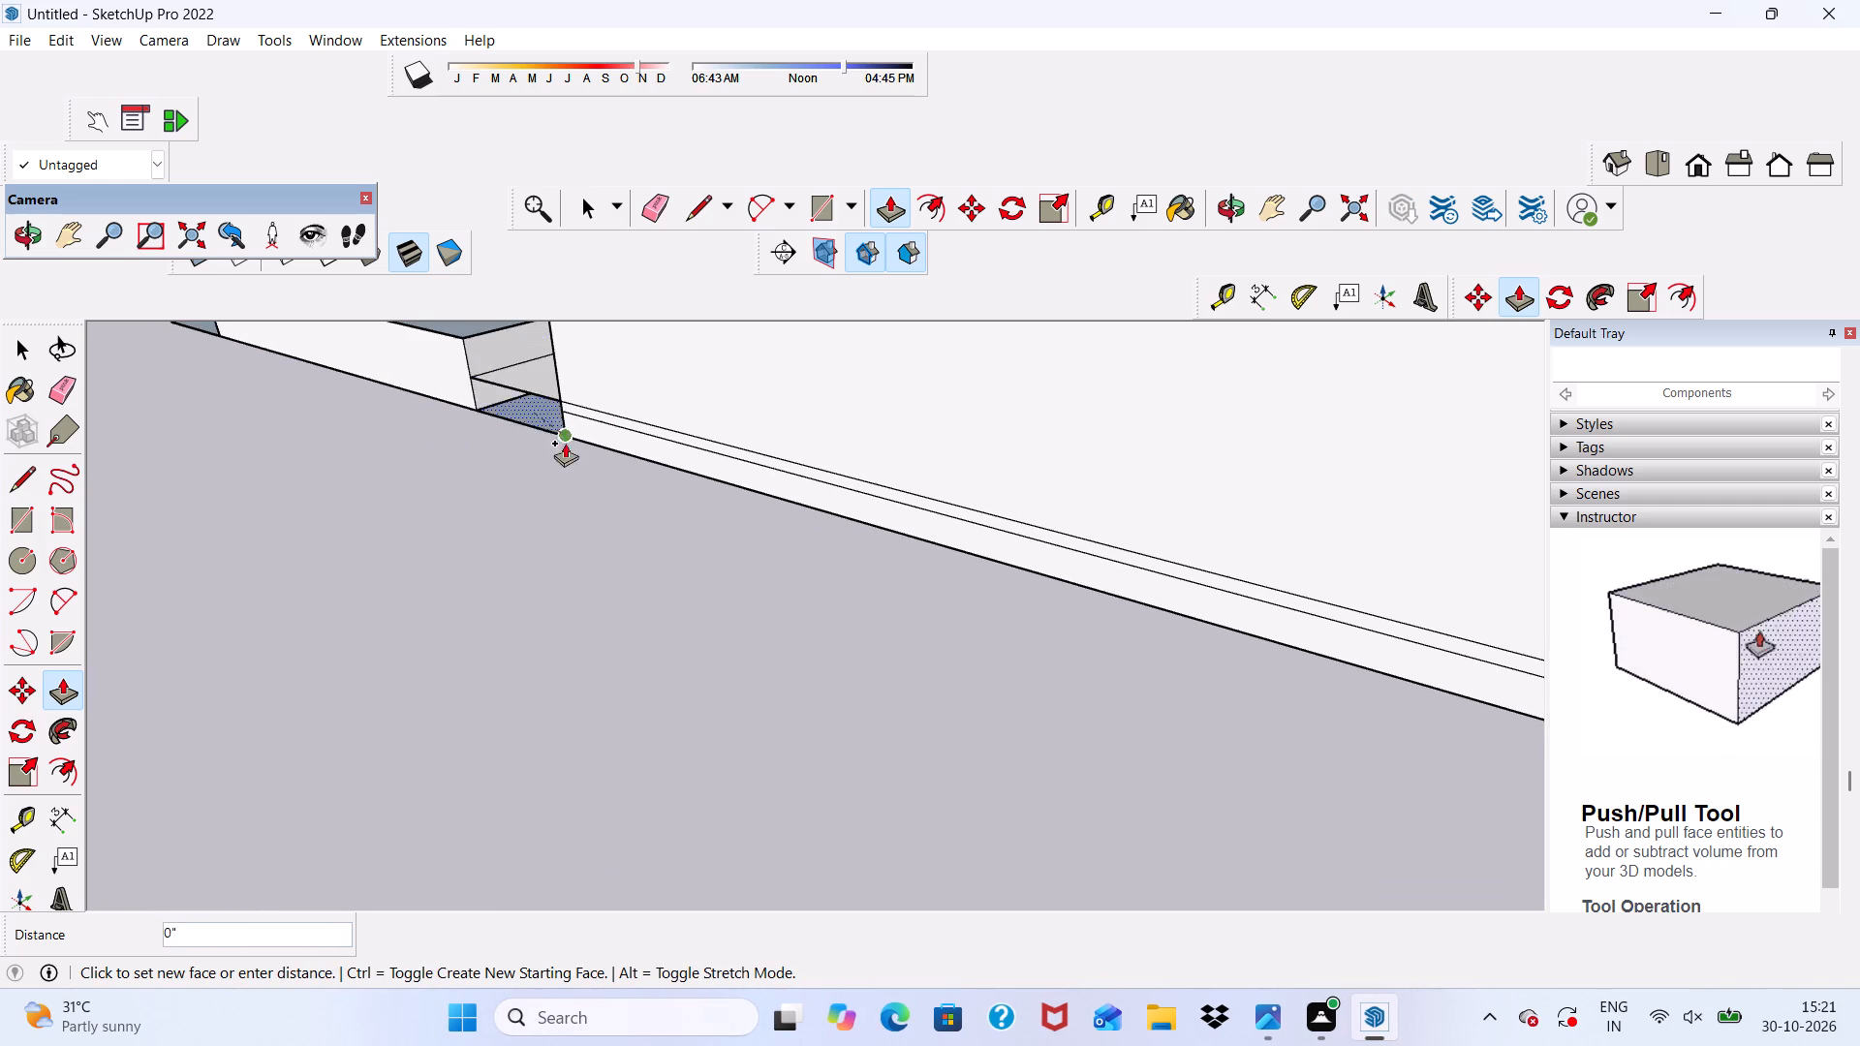
scroll(455, 342, up, 3)
click(455, 339)
Push the small end face beside the open slab corner about 4' 5 7/16" across to the adjoining wall, filling the opening.
scroll(461, 360, down, 10)
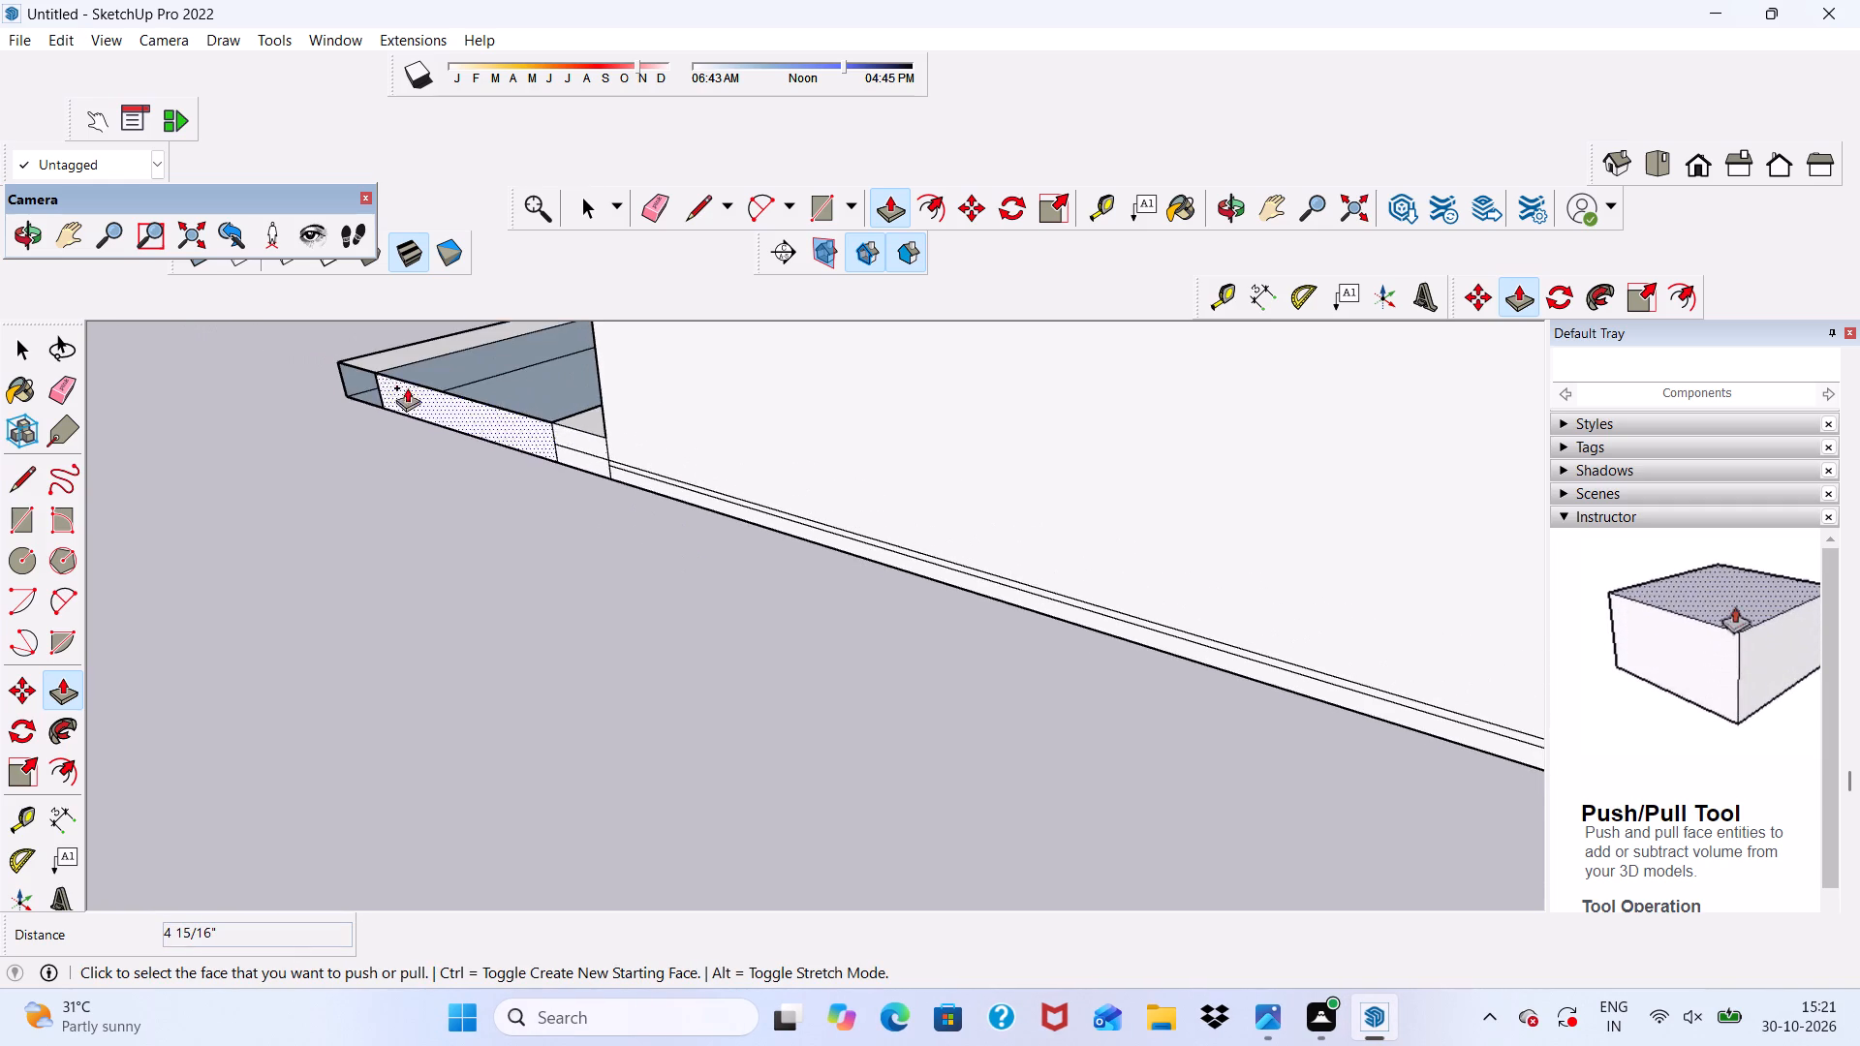
scroll(373, 376, up, 10)
click(361, 376)
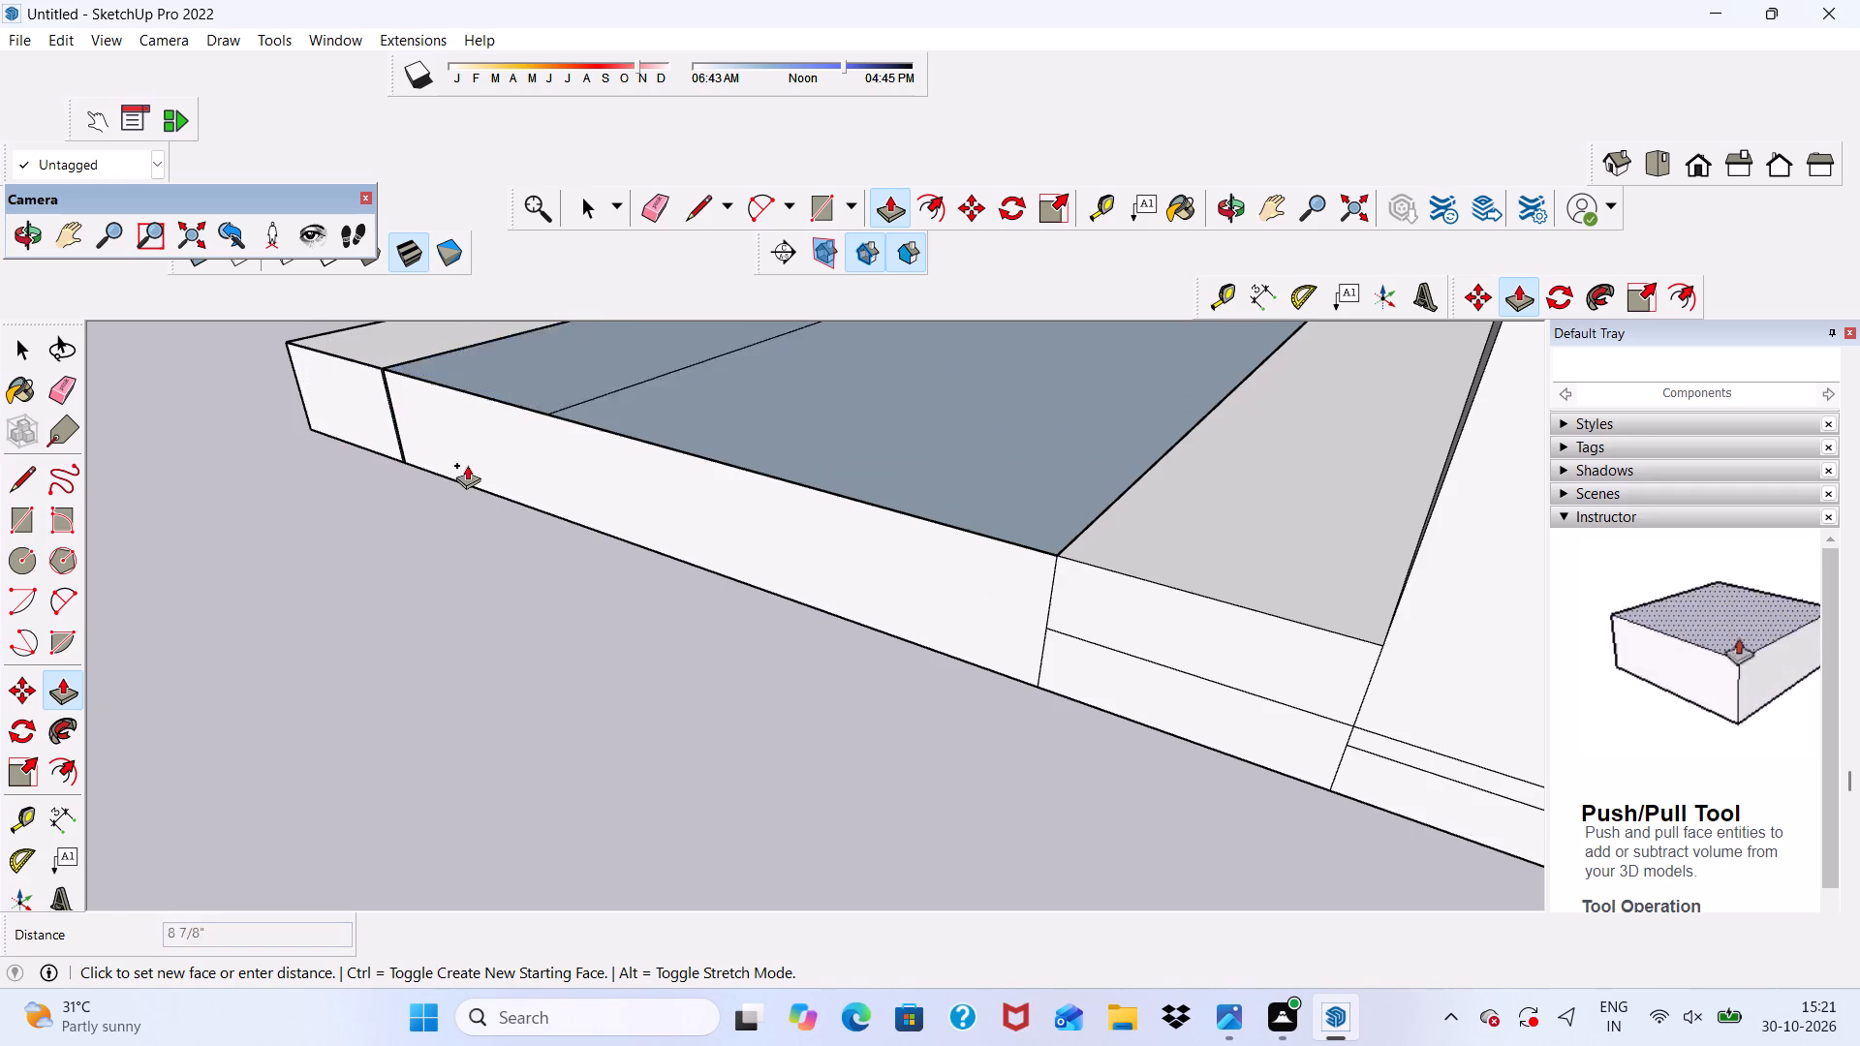
scroll(842, 452, down, 2)
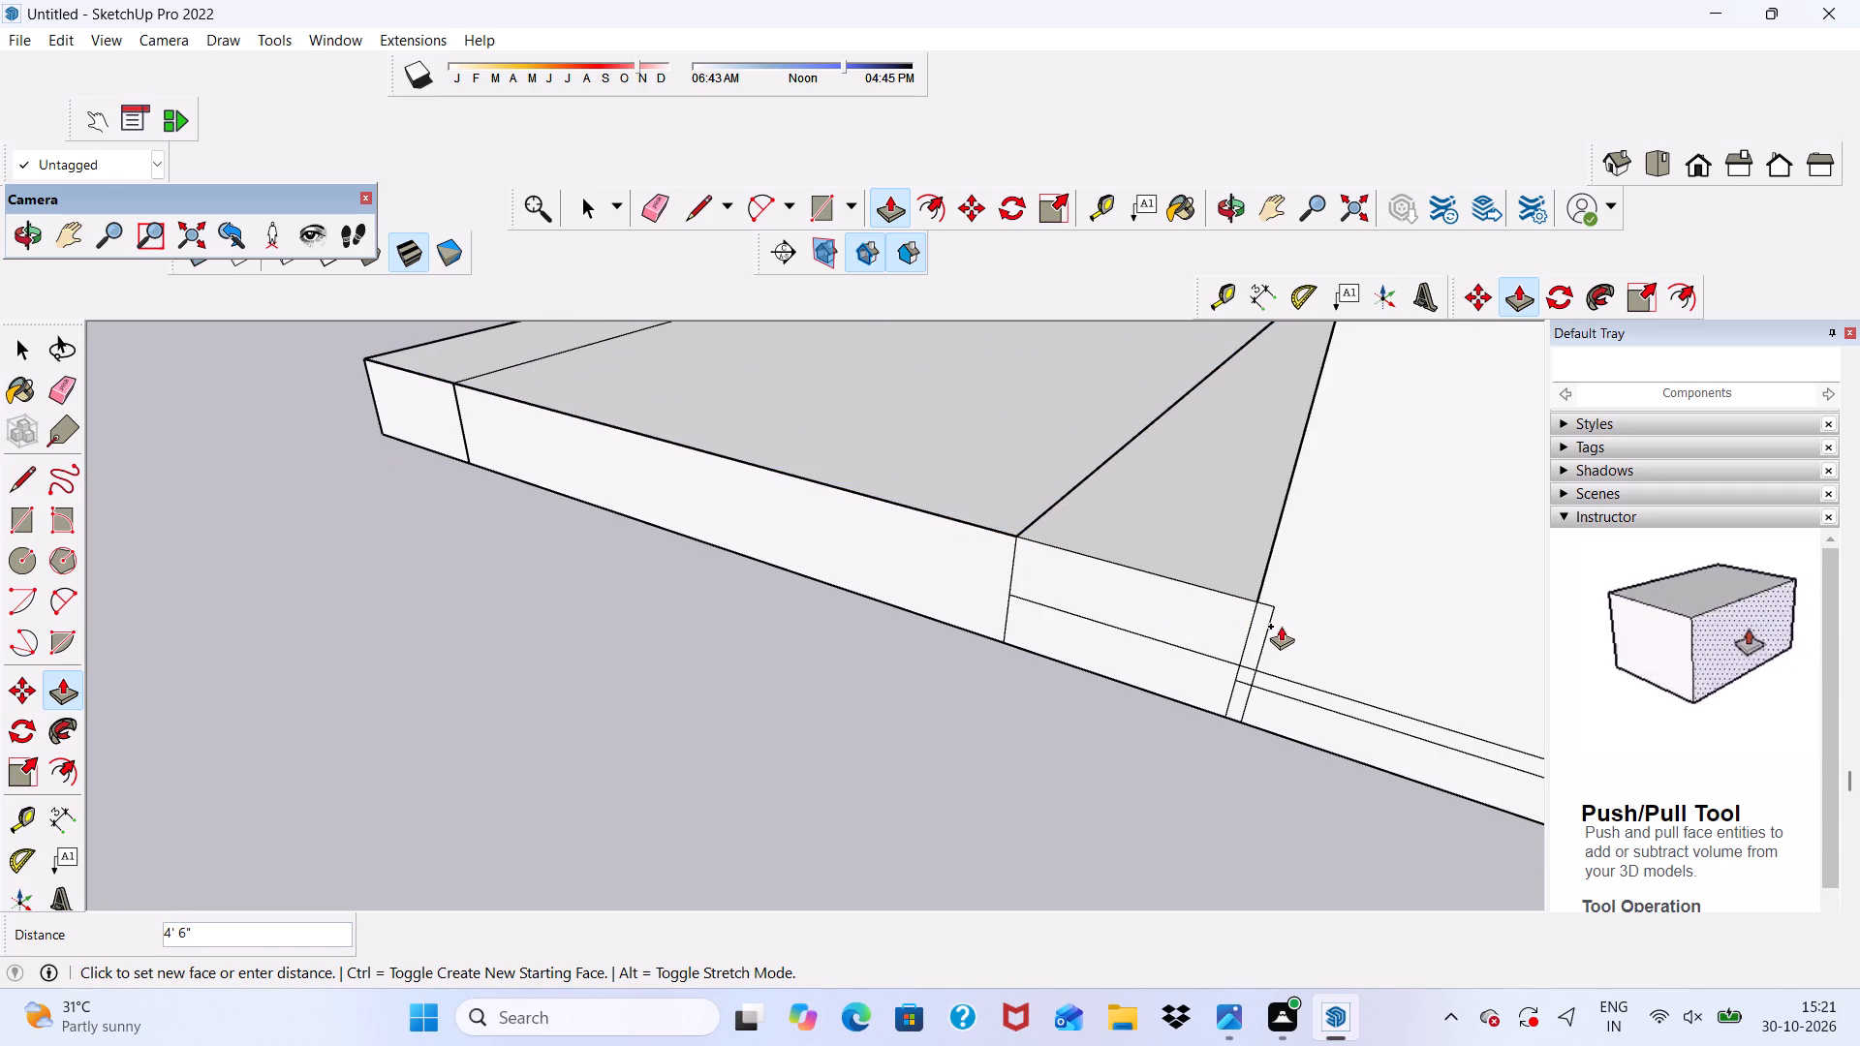
scroll(1263, 588, up, 4)
click(1263, 587)
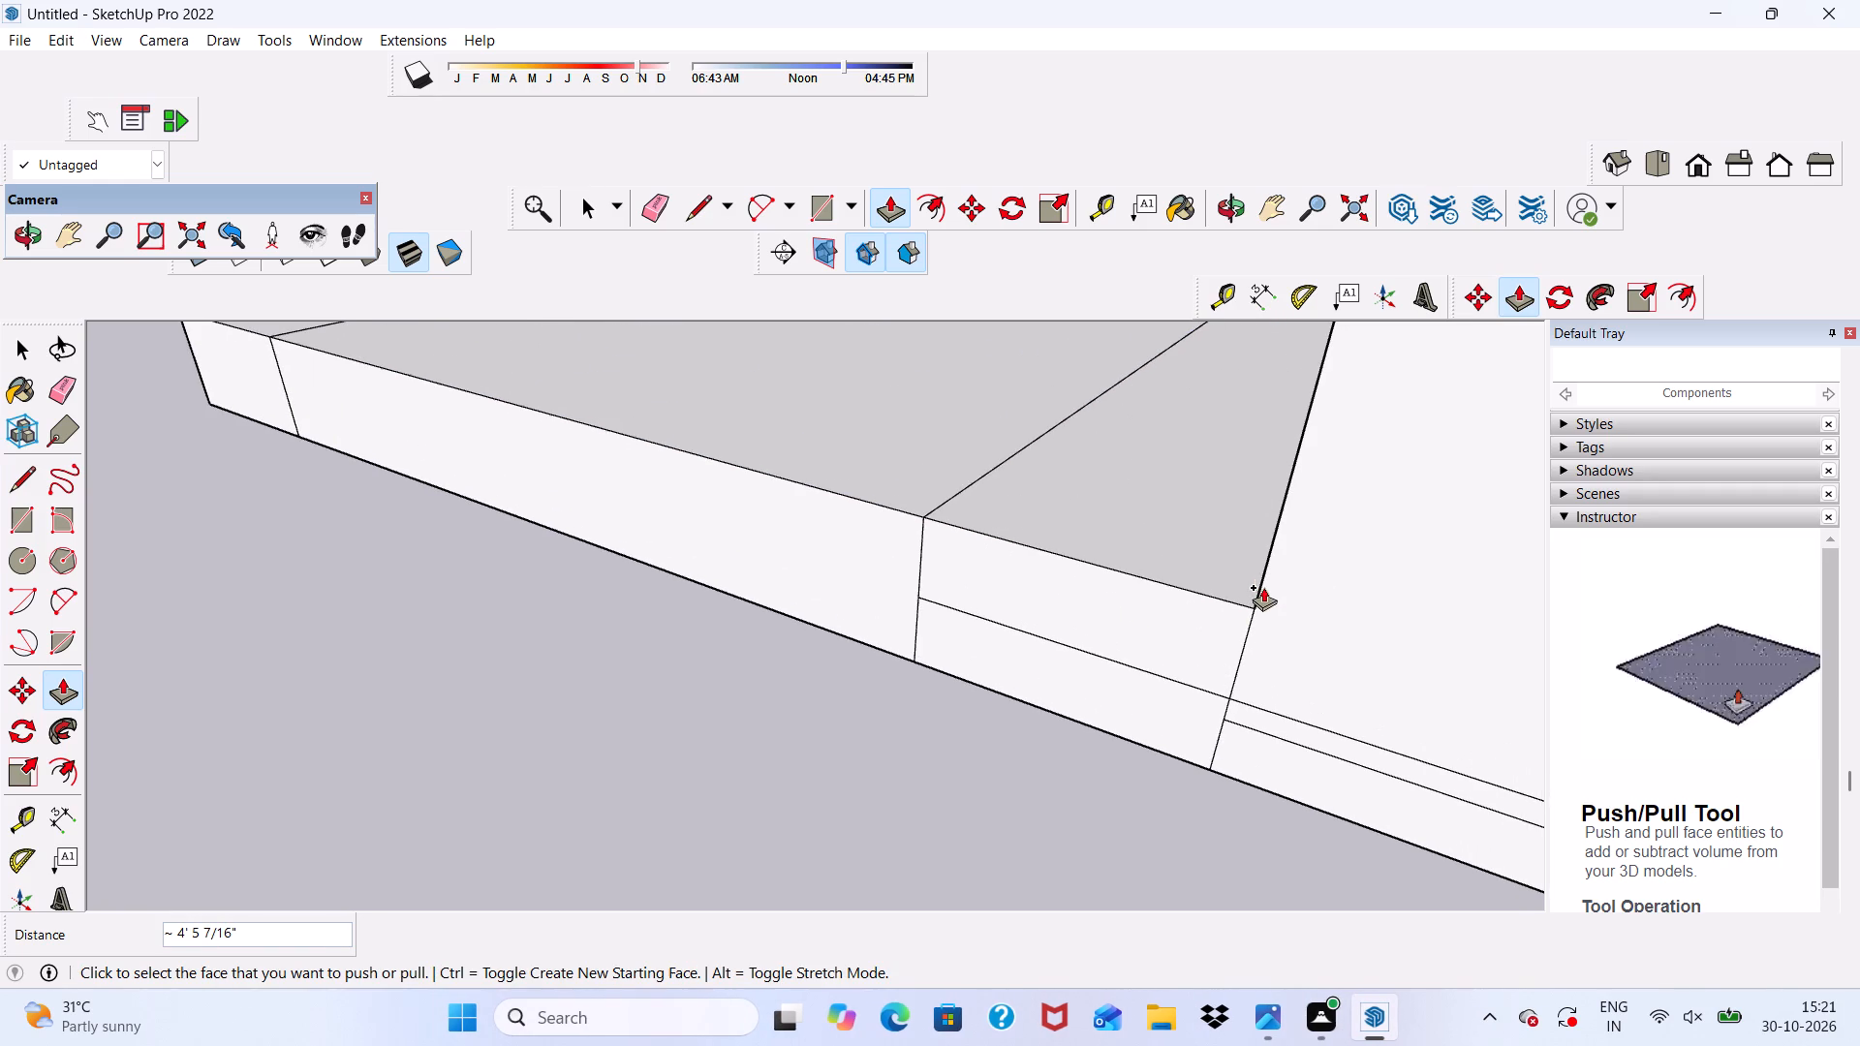
Erase the diagonal seam on the slab corner's broad face and the horizontal and vertical lines dividing its side face near the wall.
scroll(1100, 558, down, 5)
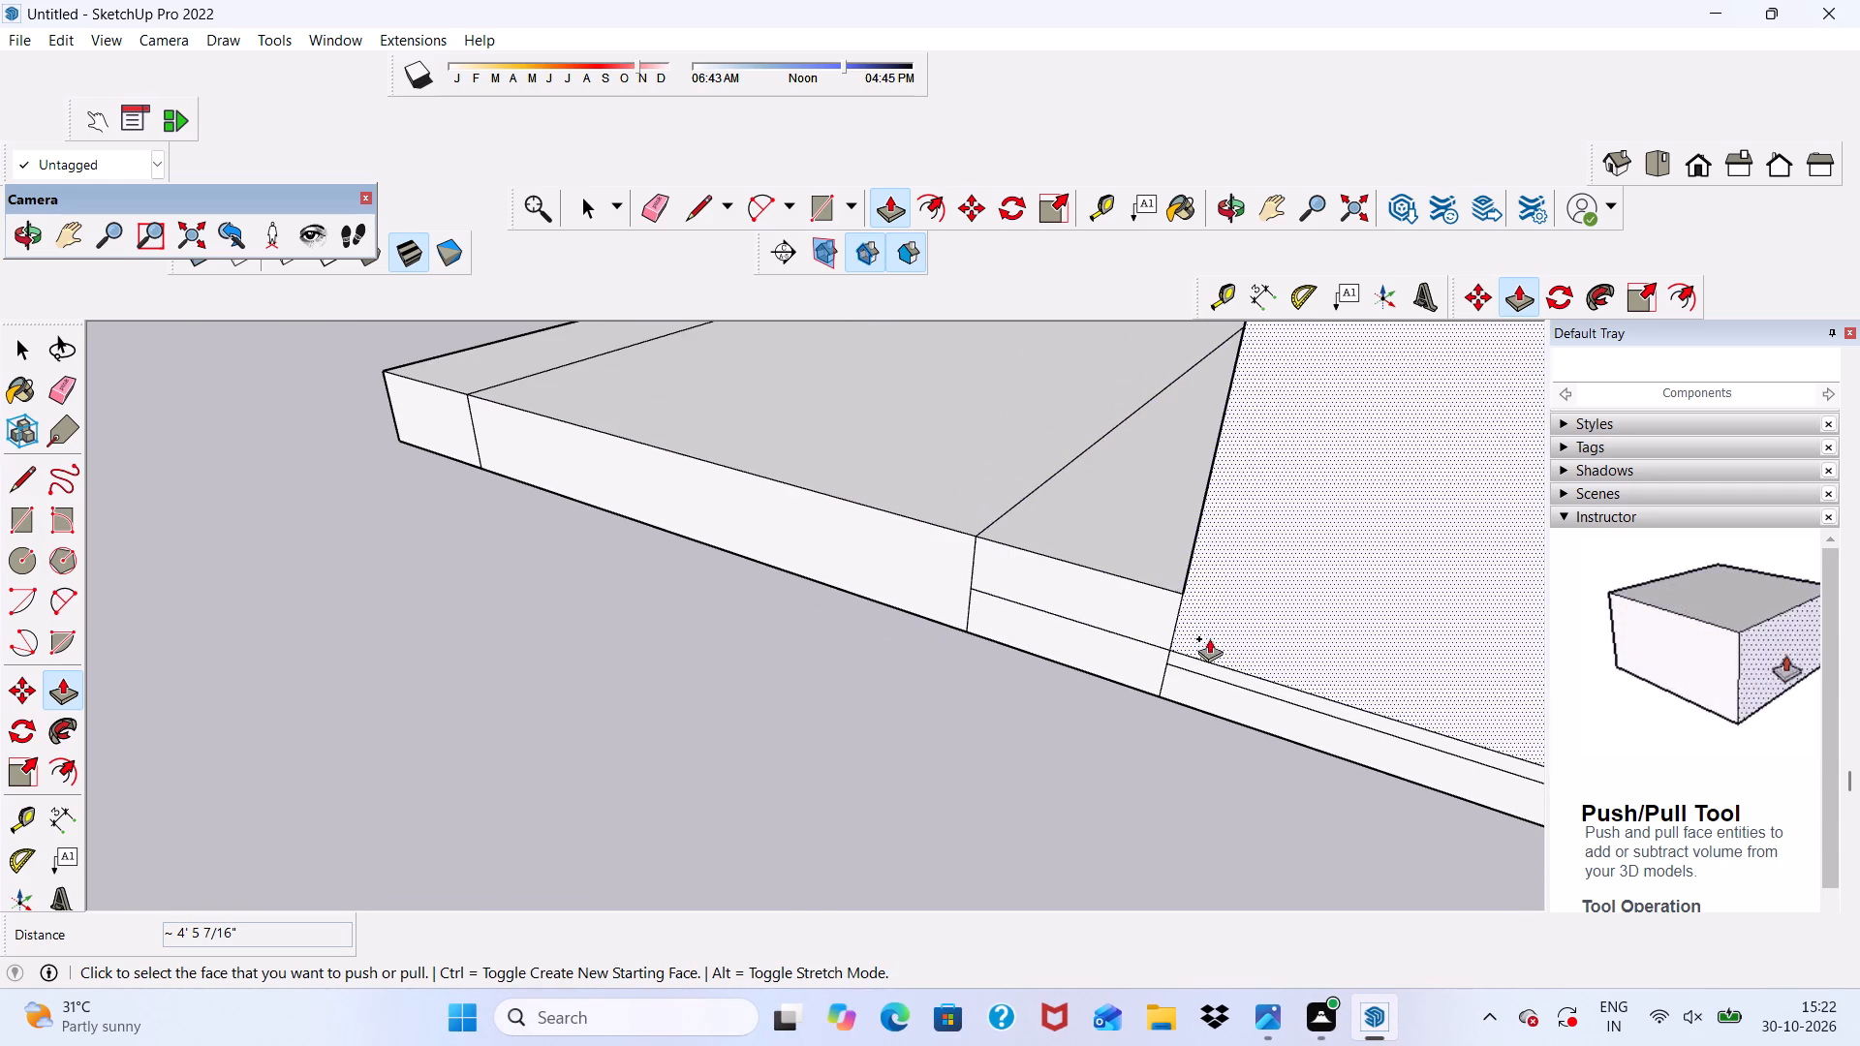
click(665, 181)
scroll(1037, 559, up, 3)
click(664, 201)
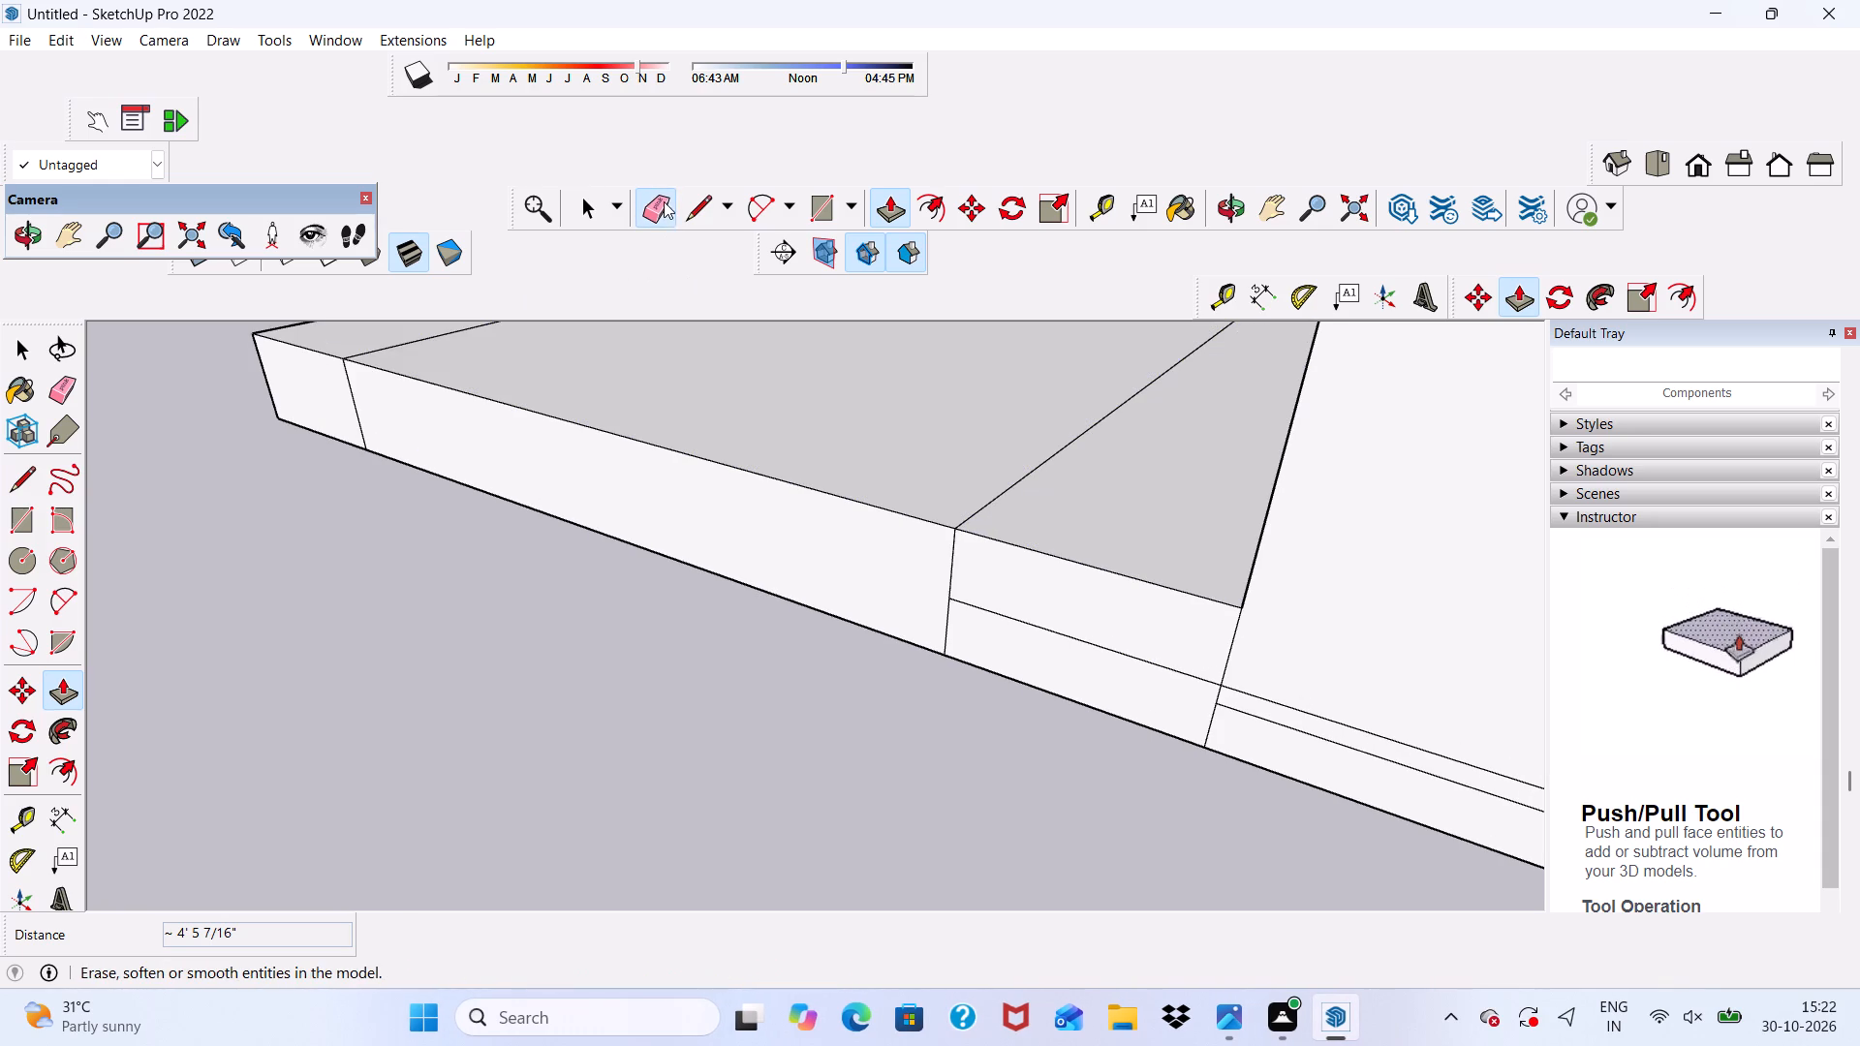
drag(1015, 478, 1018, 489)
drag(960, 560, 960, 586)
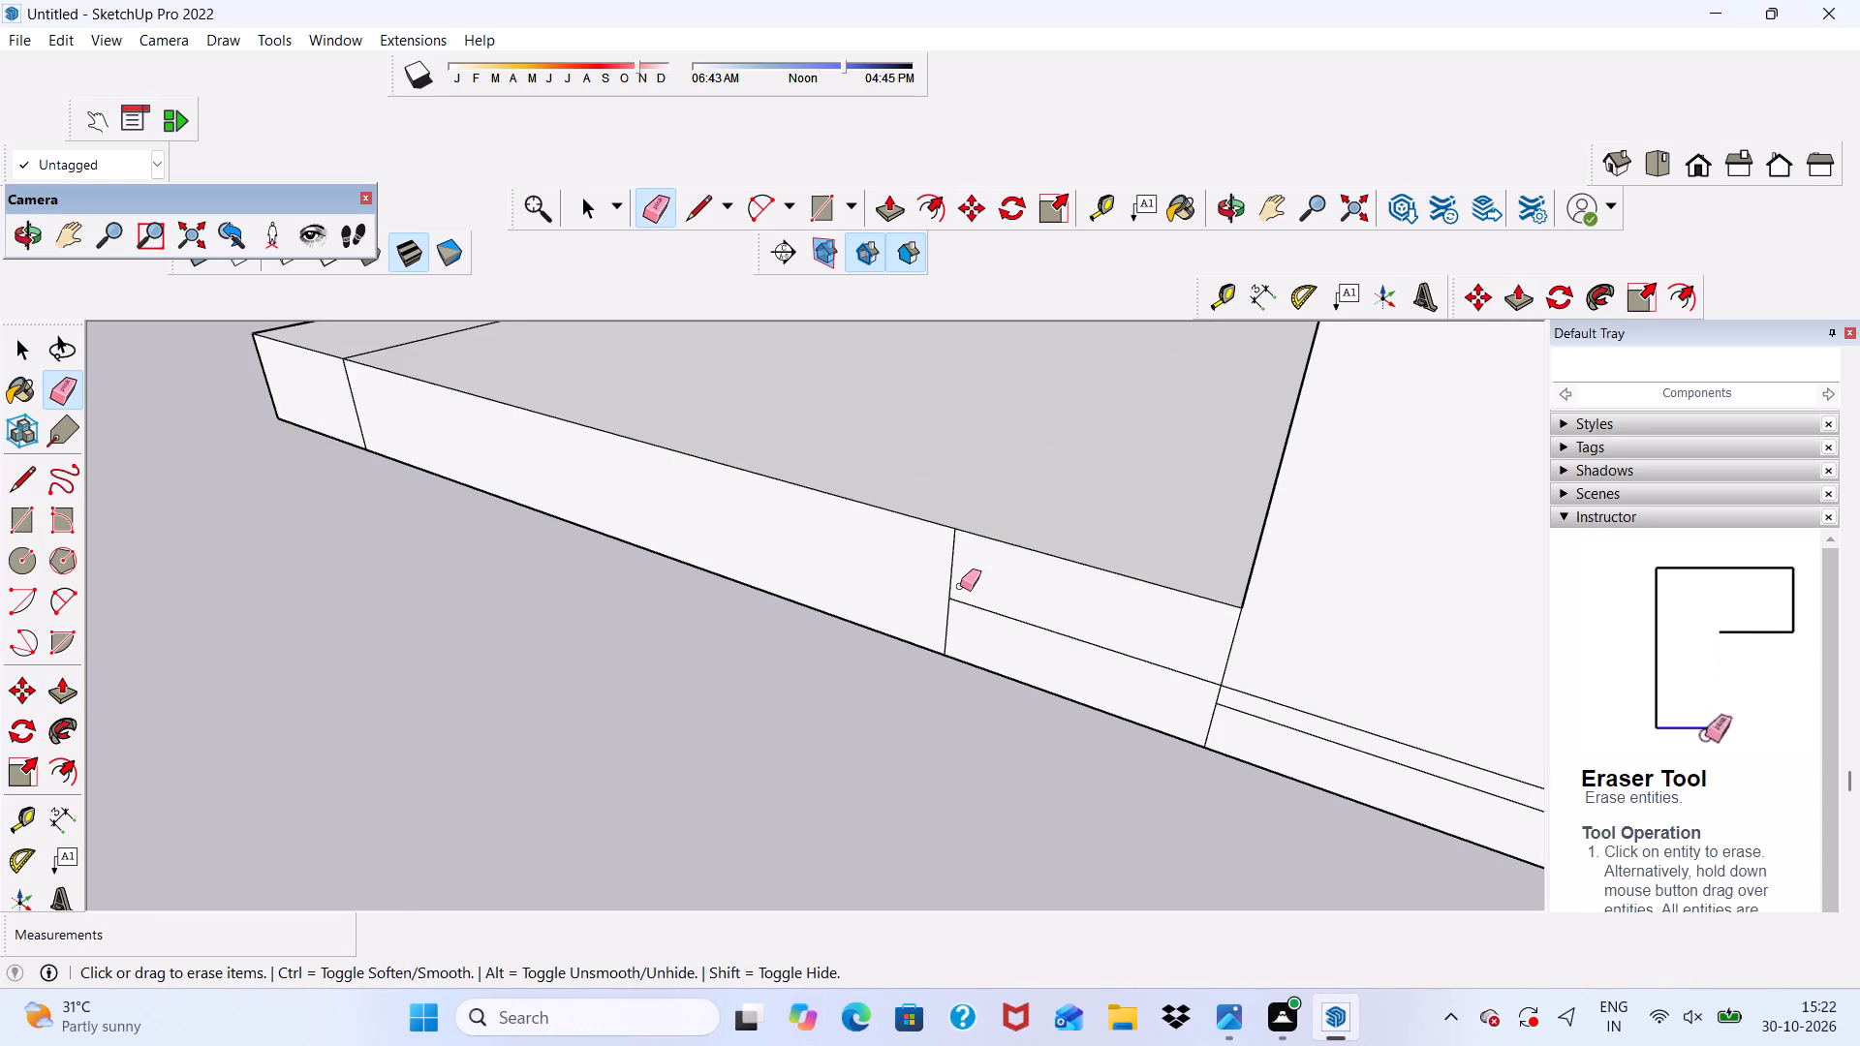
drag(960, 586, 957, 627)
click(952, 597)
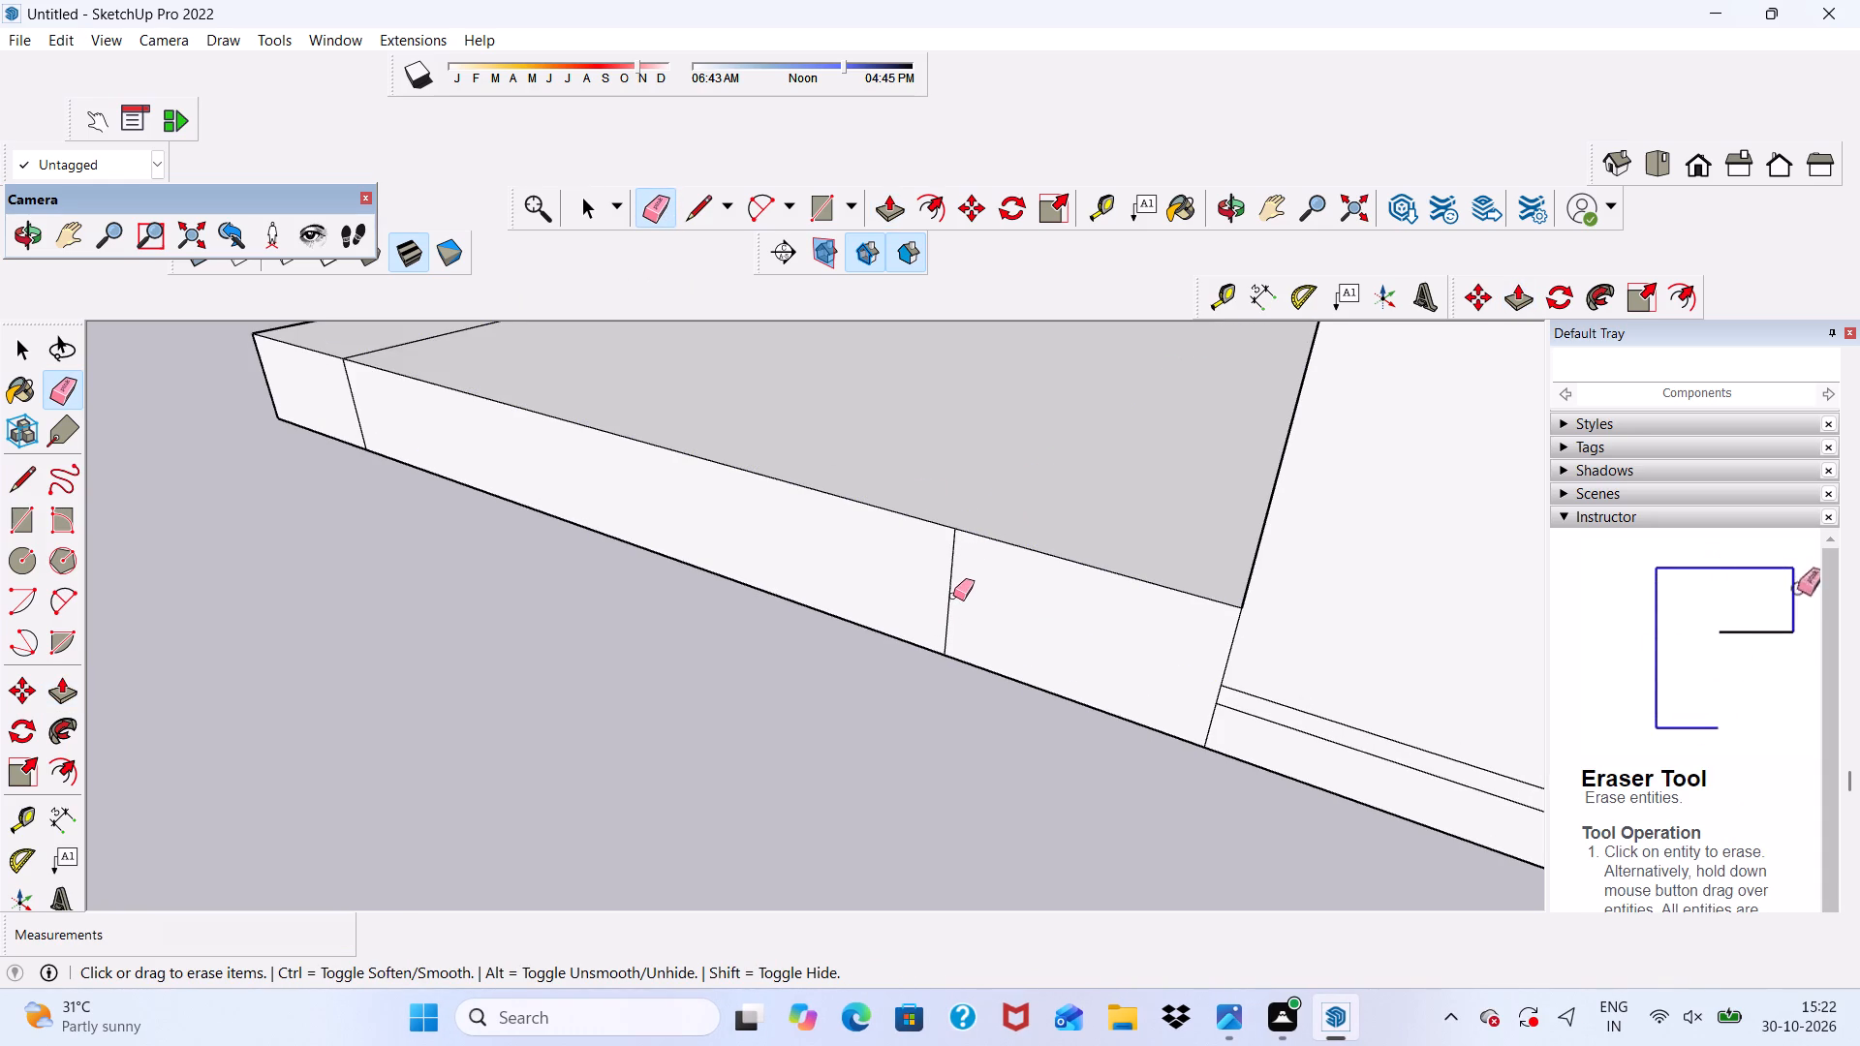
drag(953, 596, 952, 605)
drag(951, 607, 946, 616)
drag(938, 567, 947, 570)
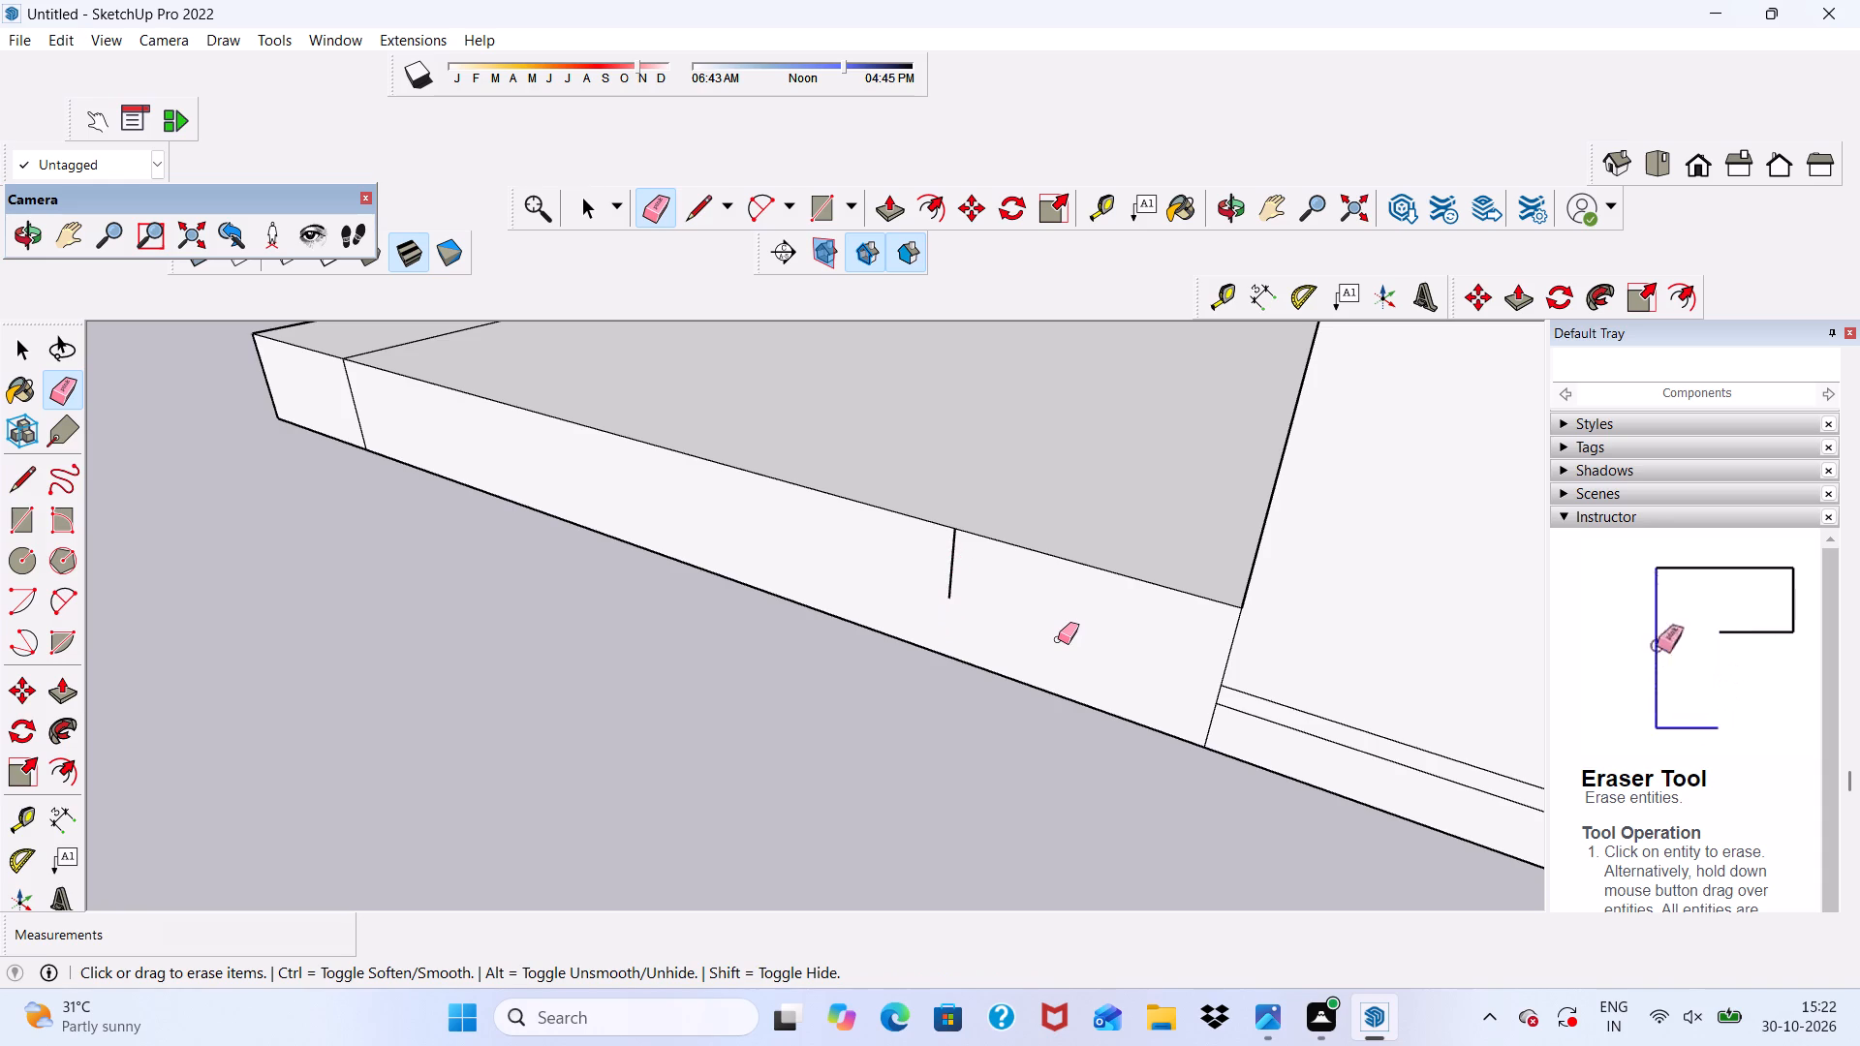
scroll(943, 596, up, 1)
drag(948, 576, 958, 583)
Erase the two long parallel lines running along the base of the wall beside the slab corner.
scroll(958, 583, down, 3)
scroll(1337, 641, up, 4)
drag(1339, 643, 1353, 792)
scroll(1178, 714, down, 3)
scroll(260, 453, up, 5)
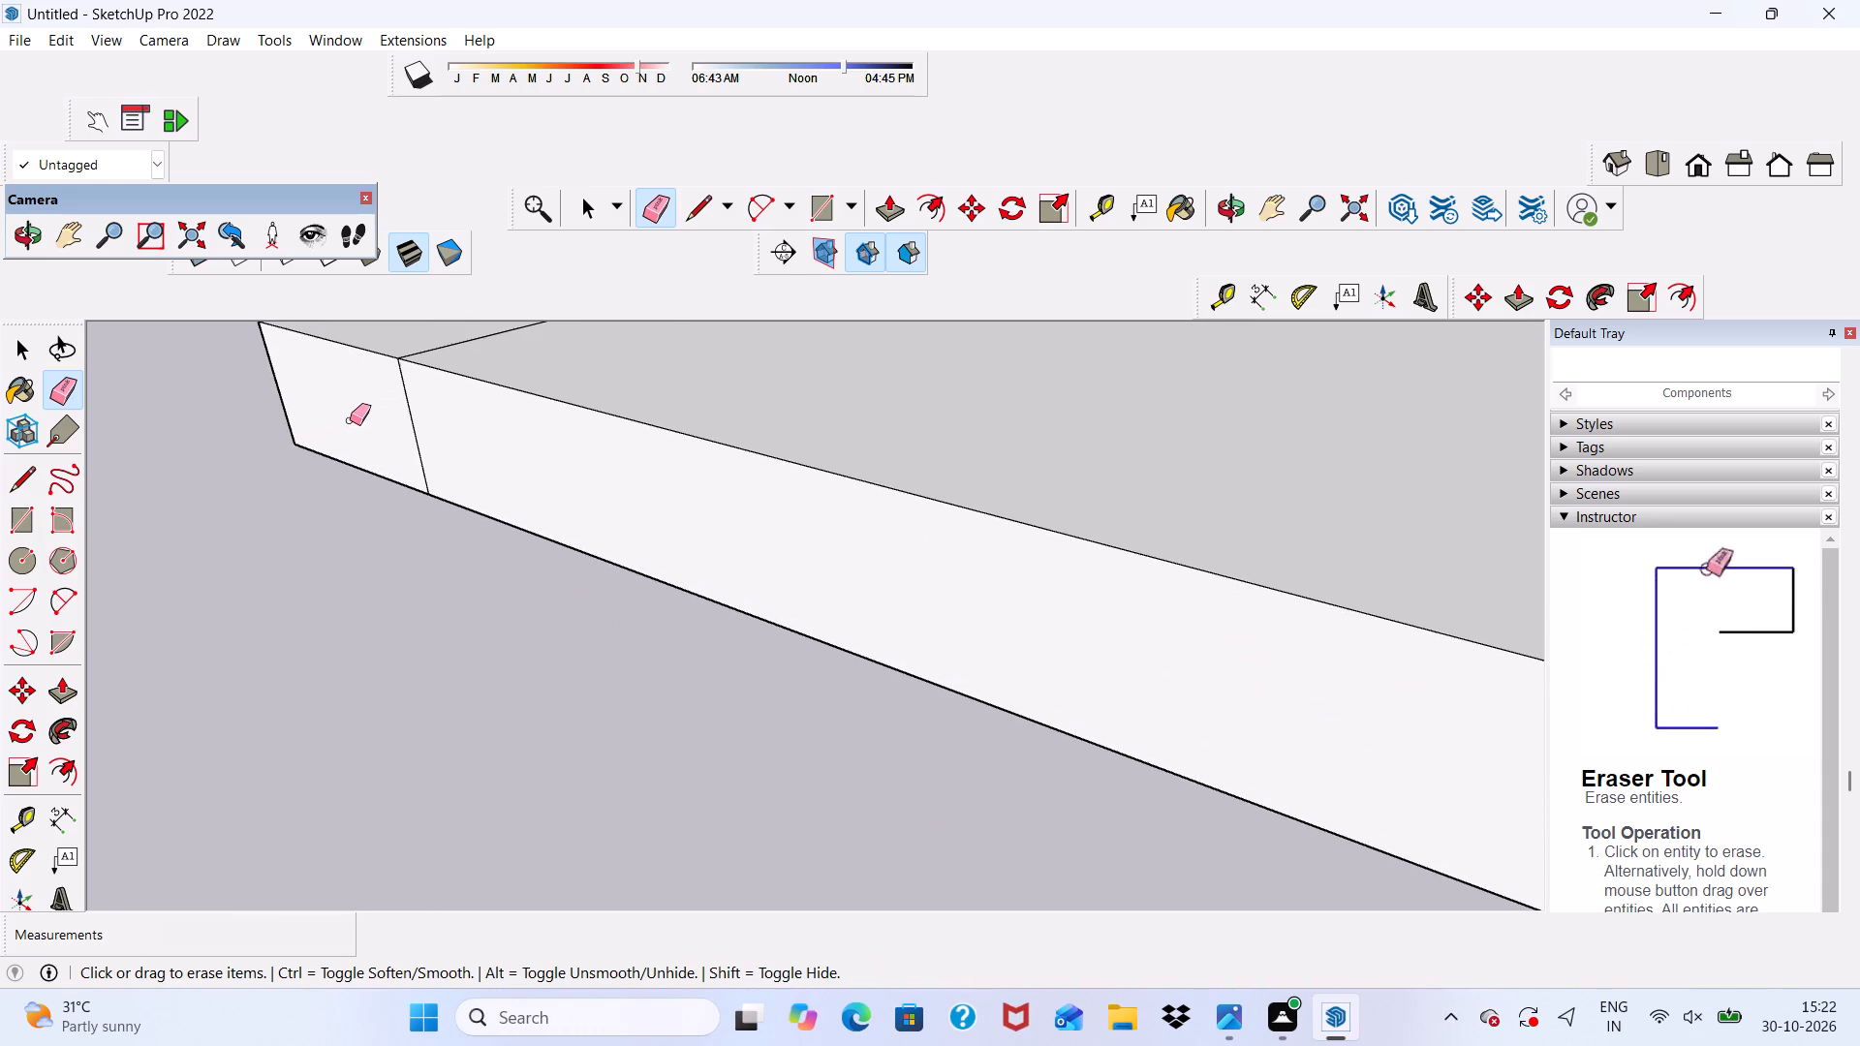
Erase the vertical line near the slab's outer corner and the short seam continuing from it across the broad face.
scroll(366, 453, up, 4)
drag(391, 439, 414, 447)
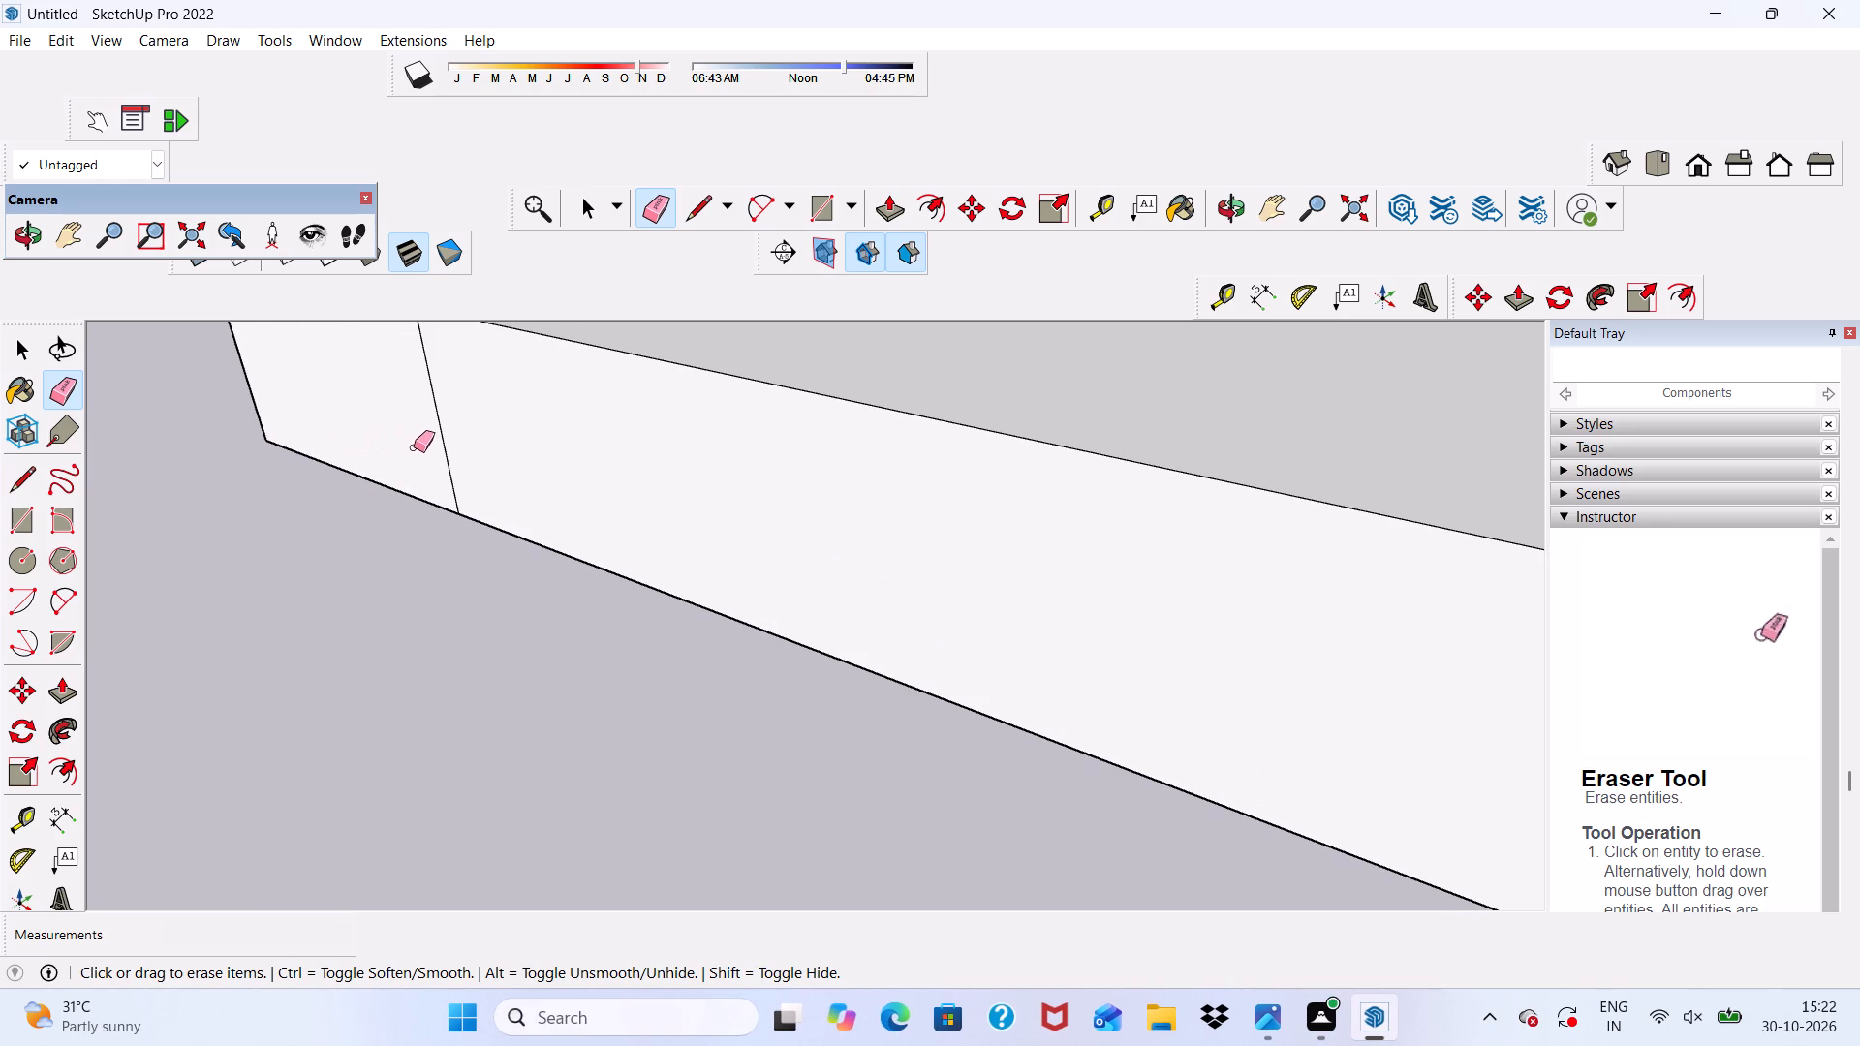
drag(414, 447, 477, 472)
scroll(477, 472, down, 4)
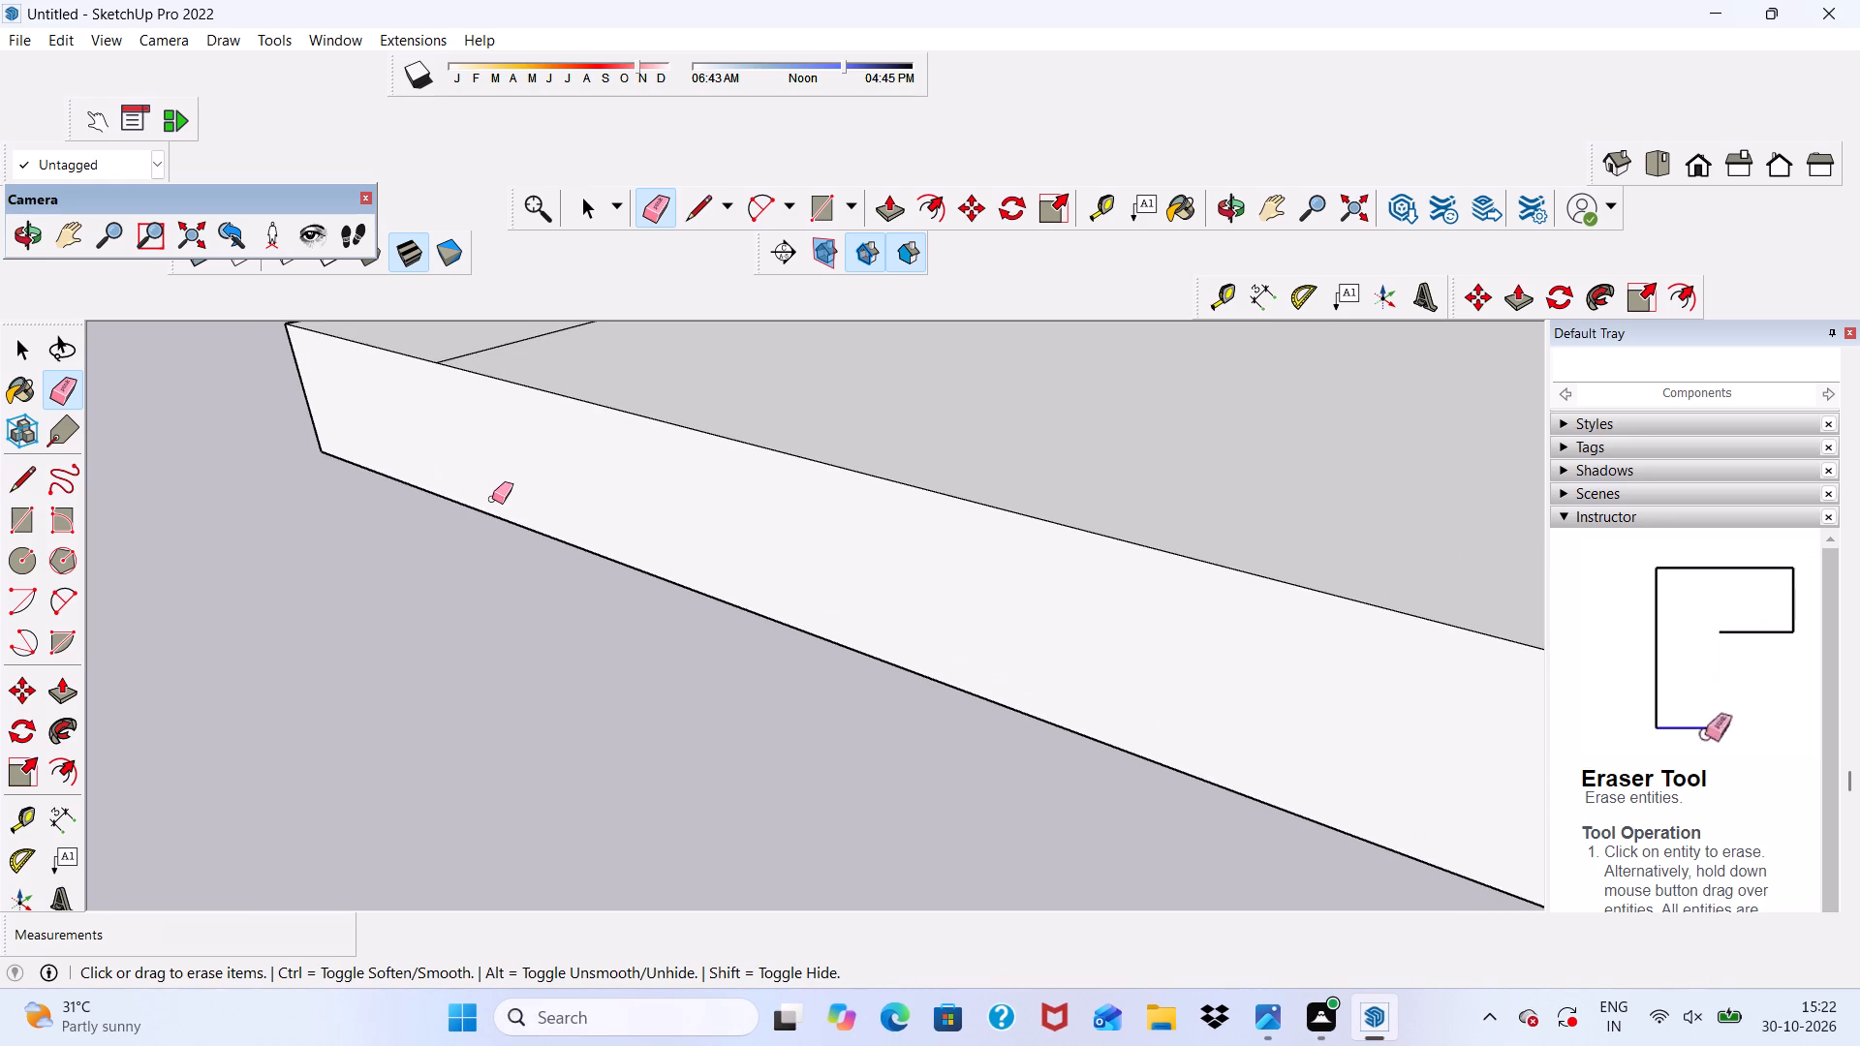
scroll(533, 312, up, 8)
drag(490, 341, 501, 359)
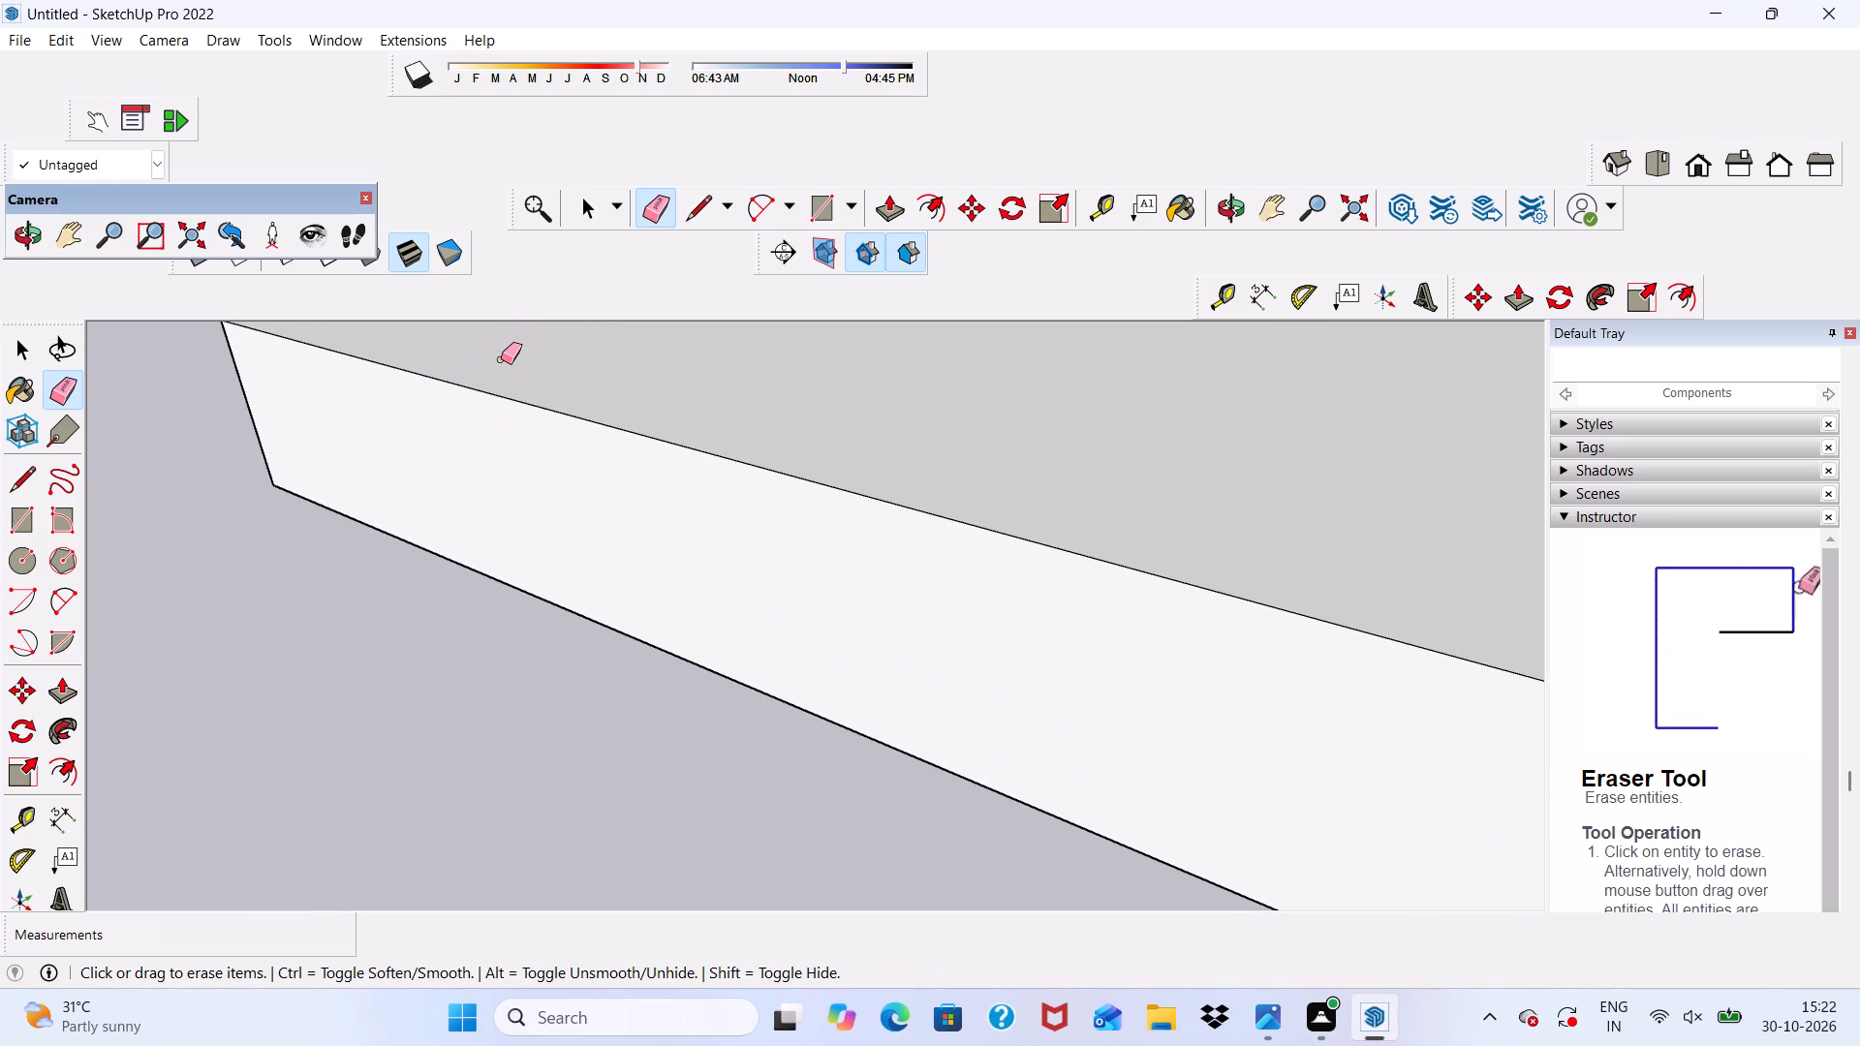
Erase the tiny stray edge floating just off the slab's far corner.
scroll(506, 367, down, 1)
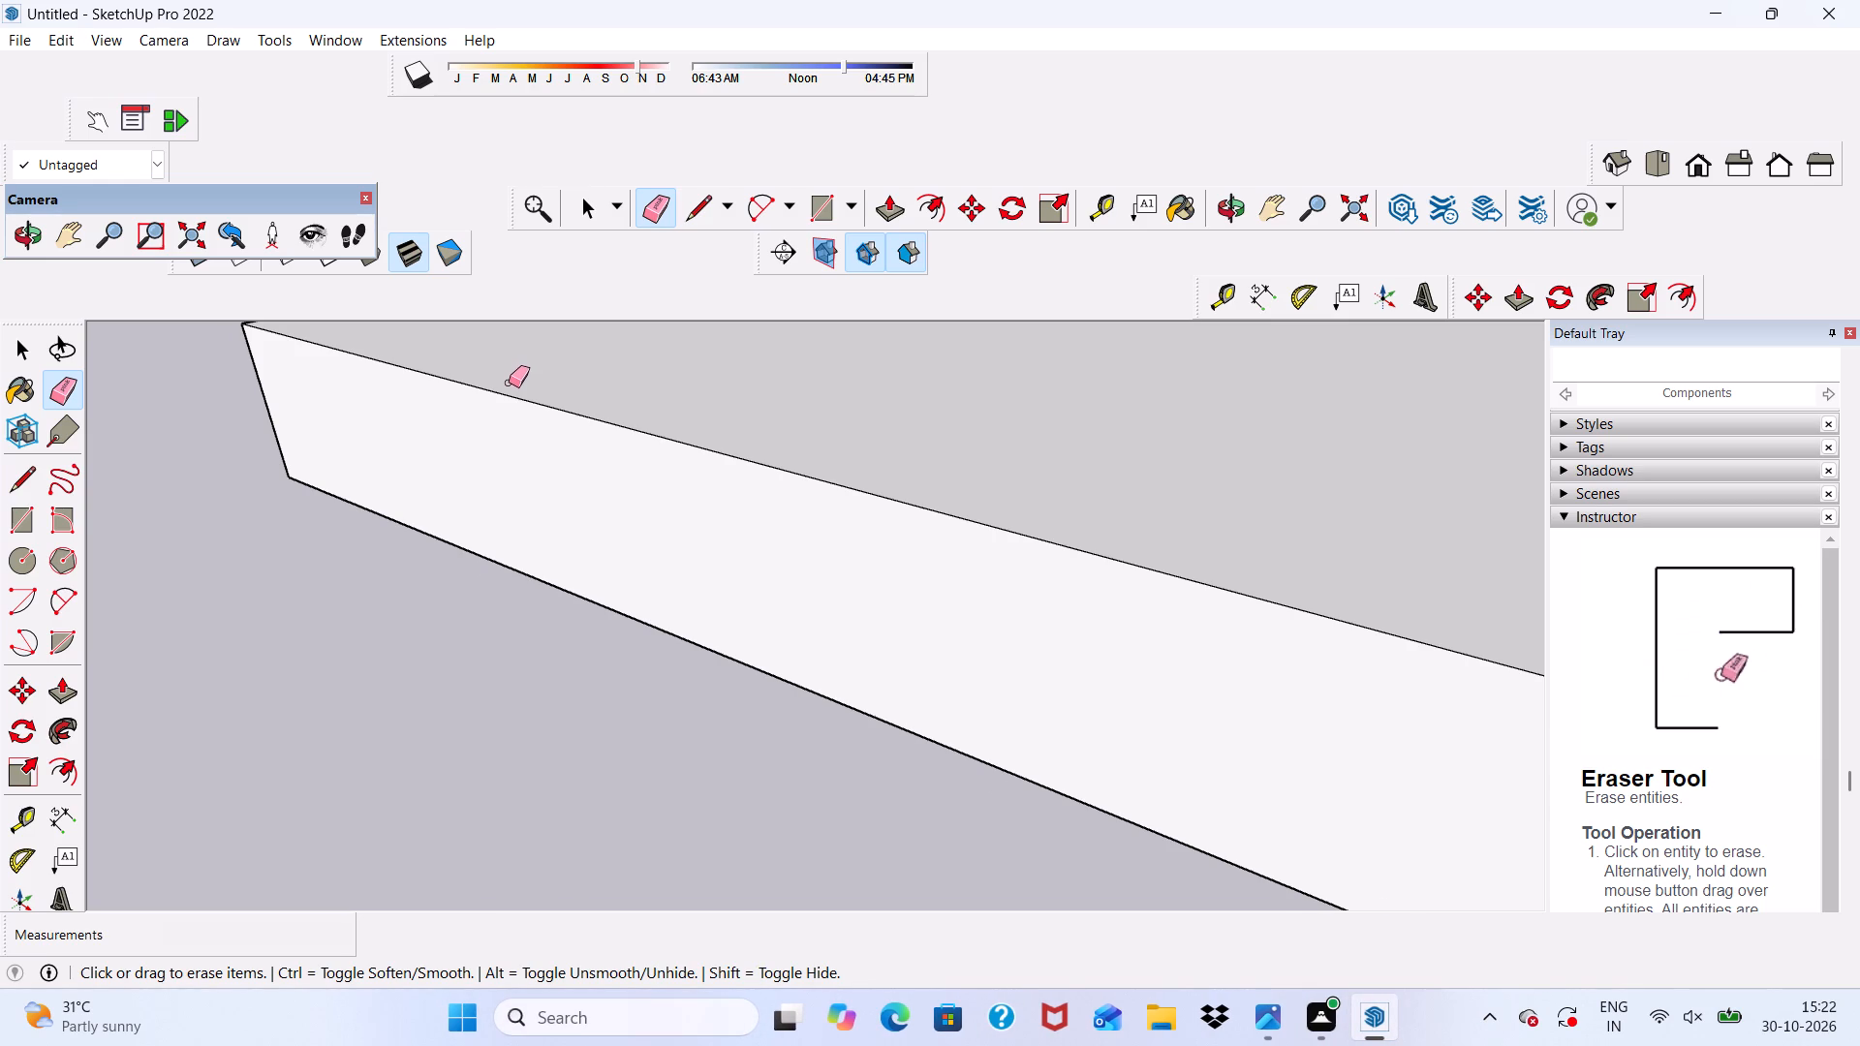
scroll(510, 390, down, 5)
scroll(575, 476, down, 6)
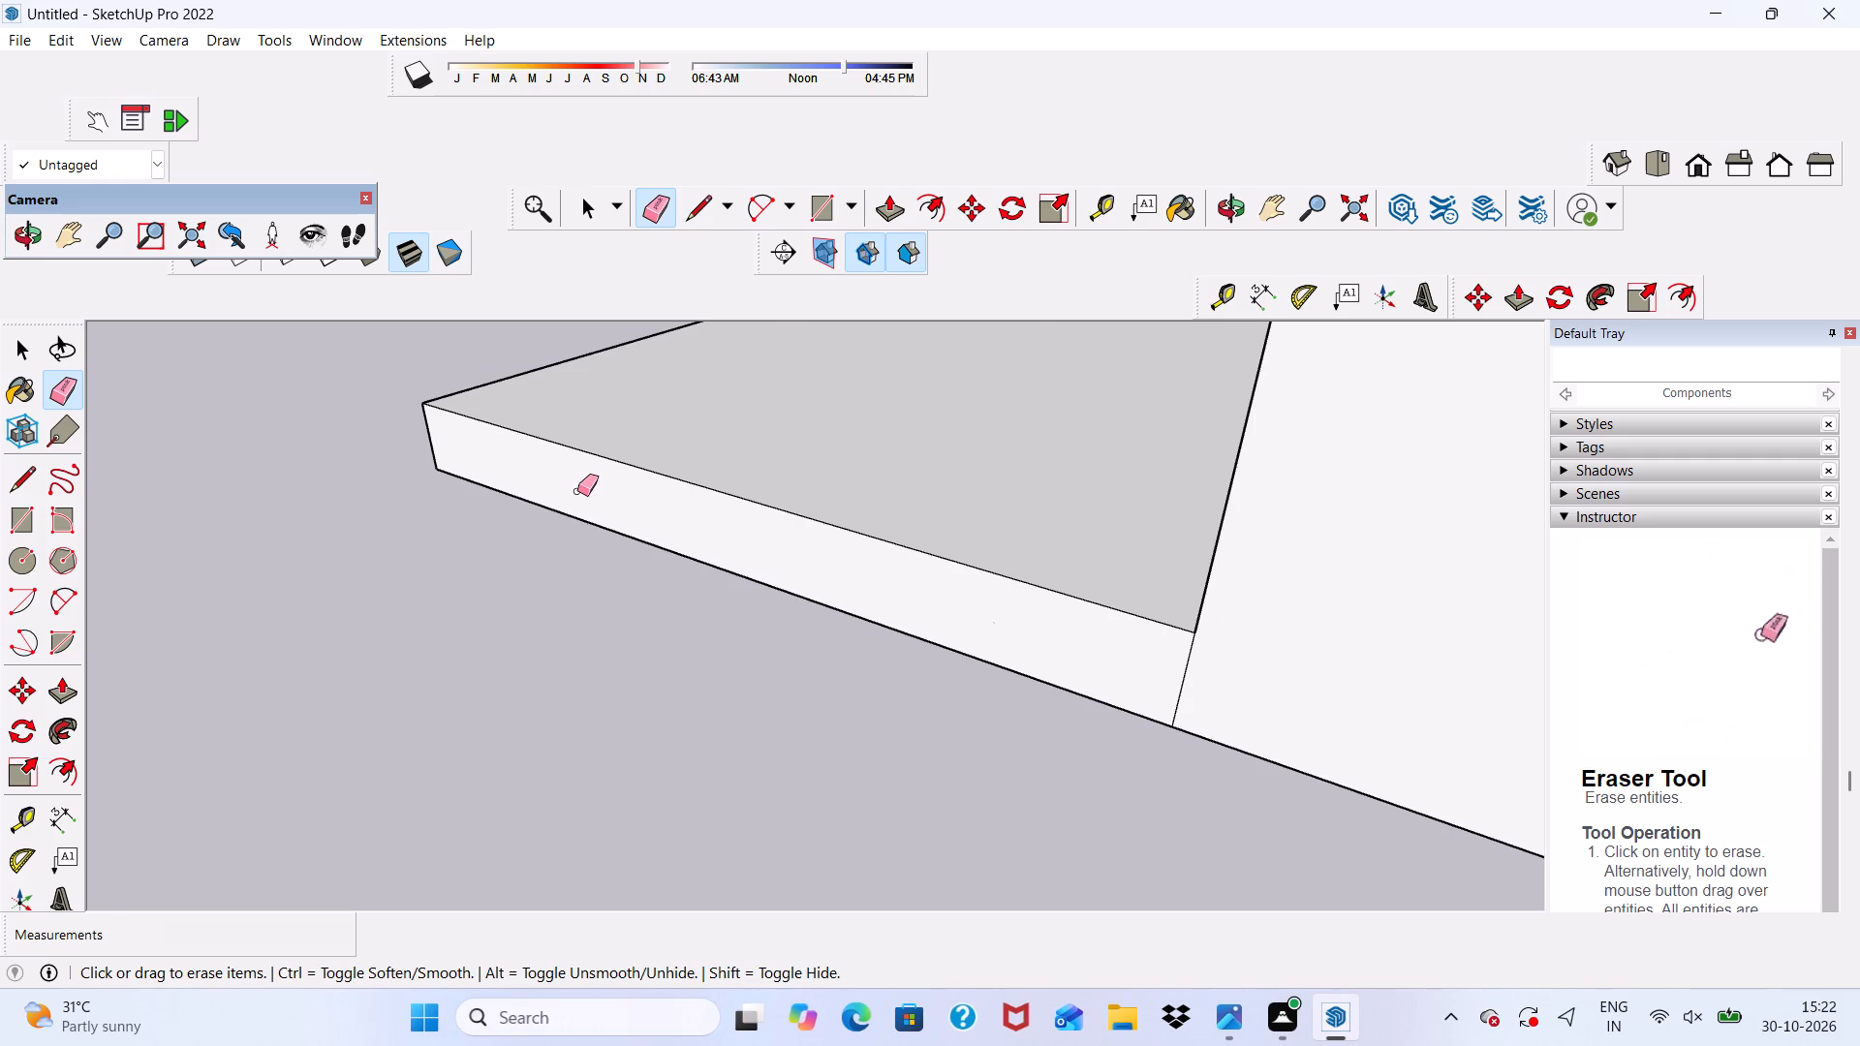
scroll(577, 491, down, 9)
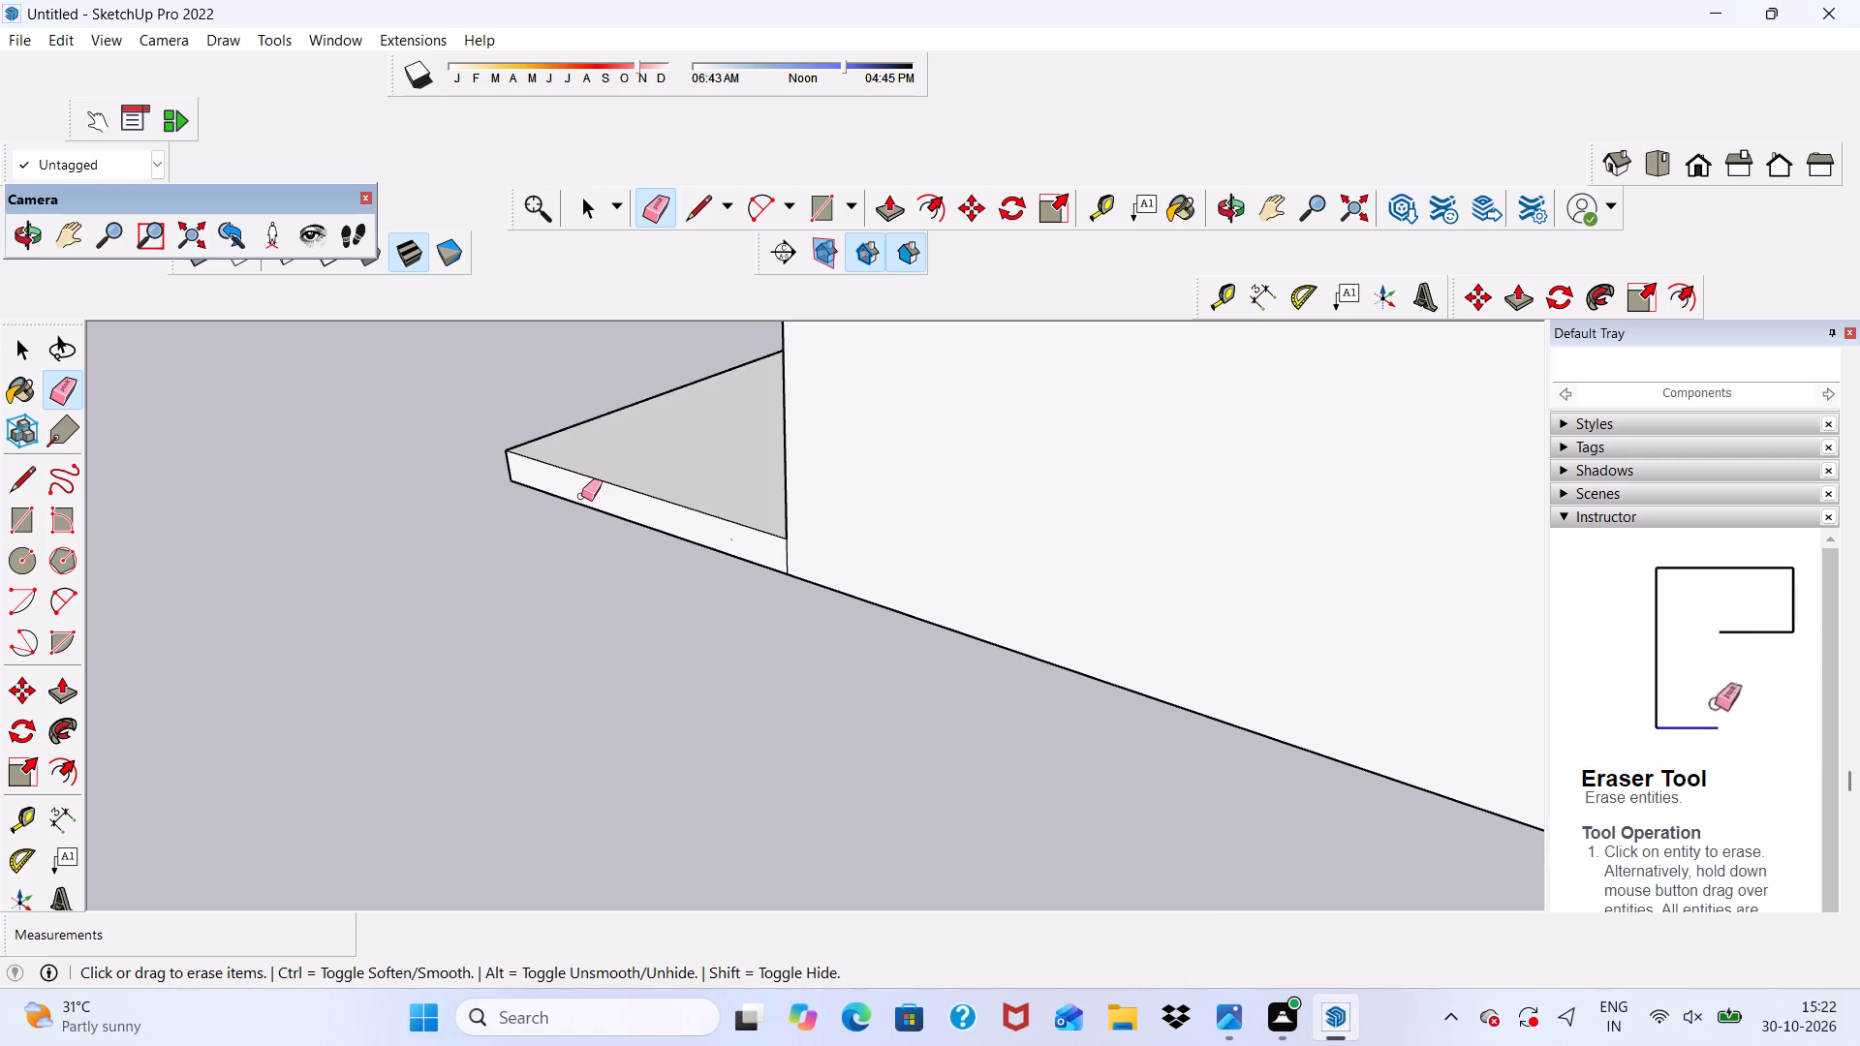
key(space)
middle_drag(606, 512, 910, 489)
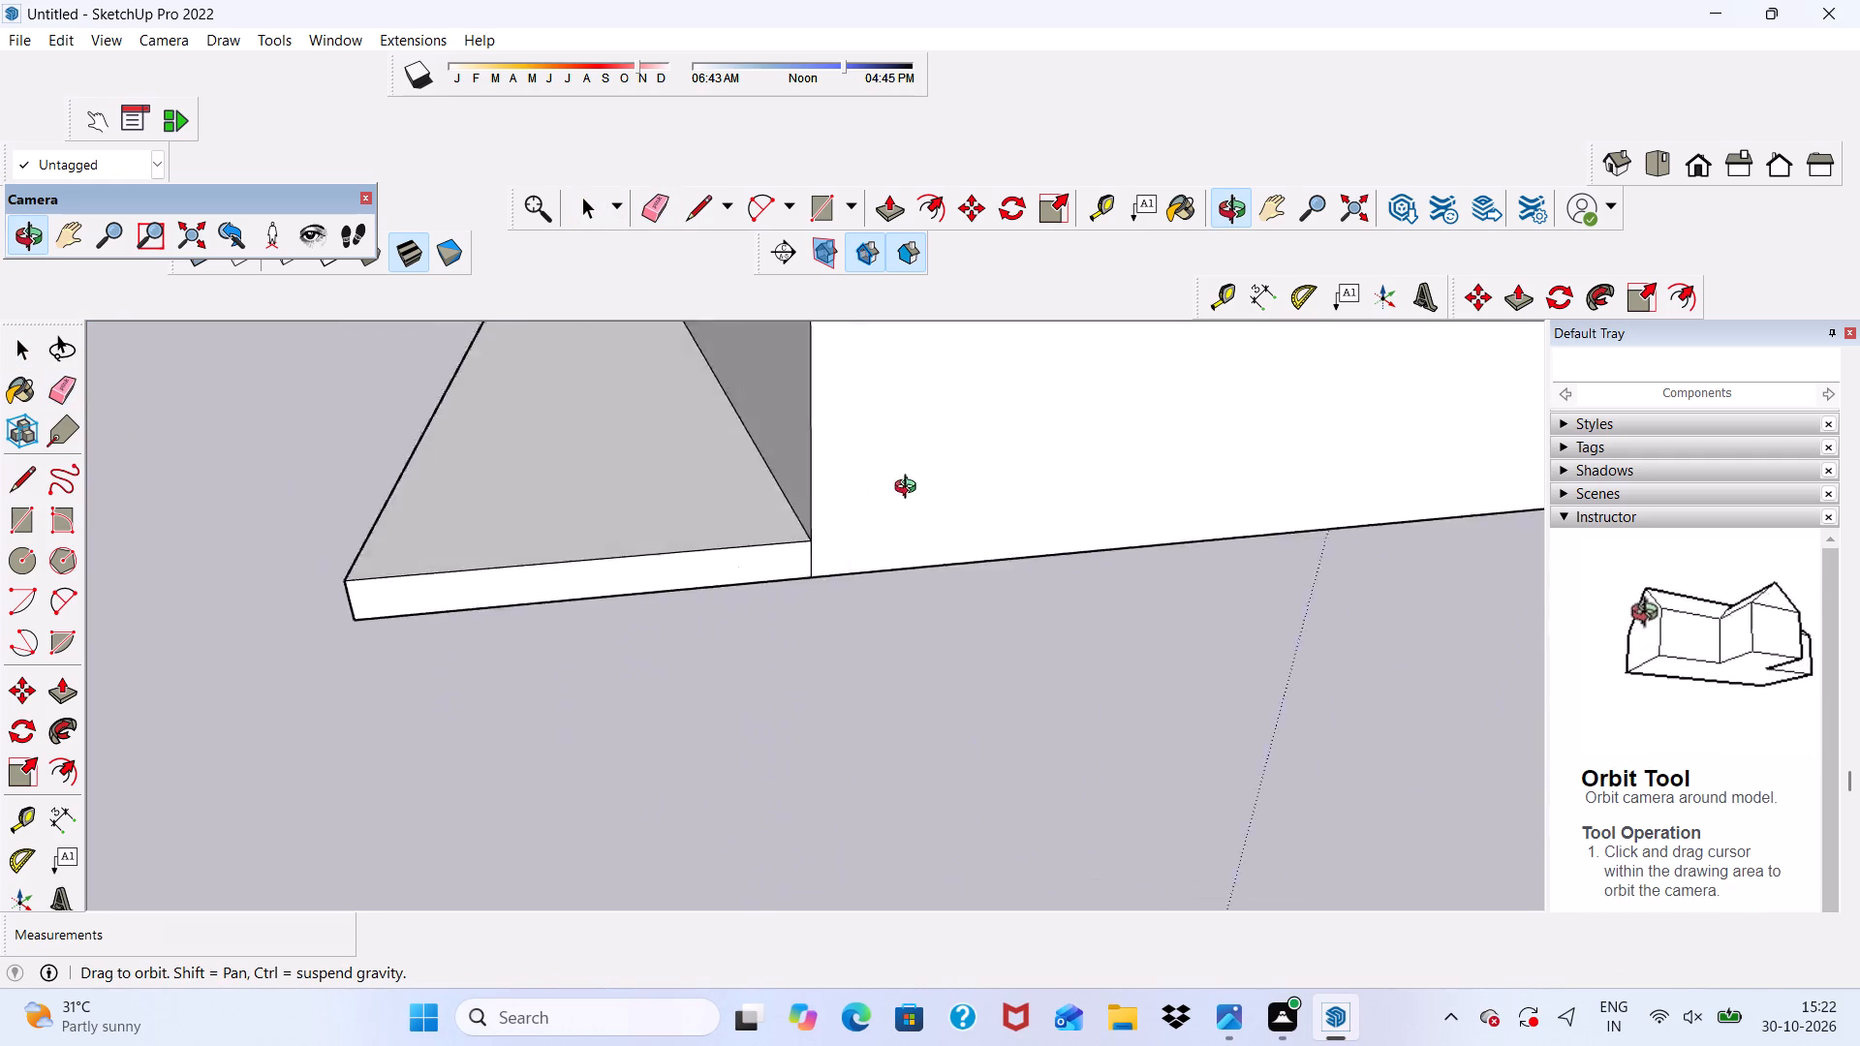
middle_drag(910, 489, 755, 497)
scroll(754, 530, down, 14)
scroll(867, 547, down, 5)
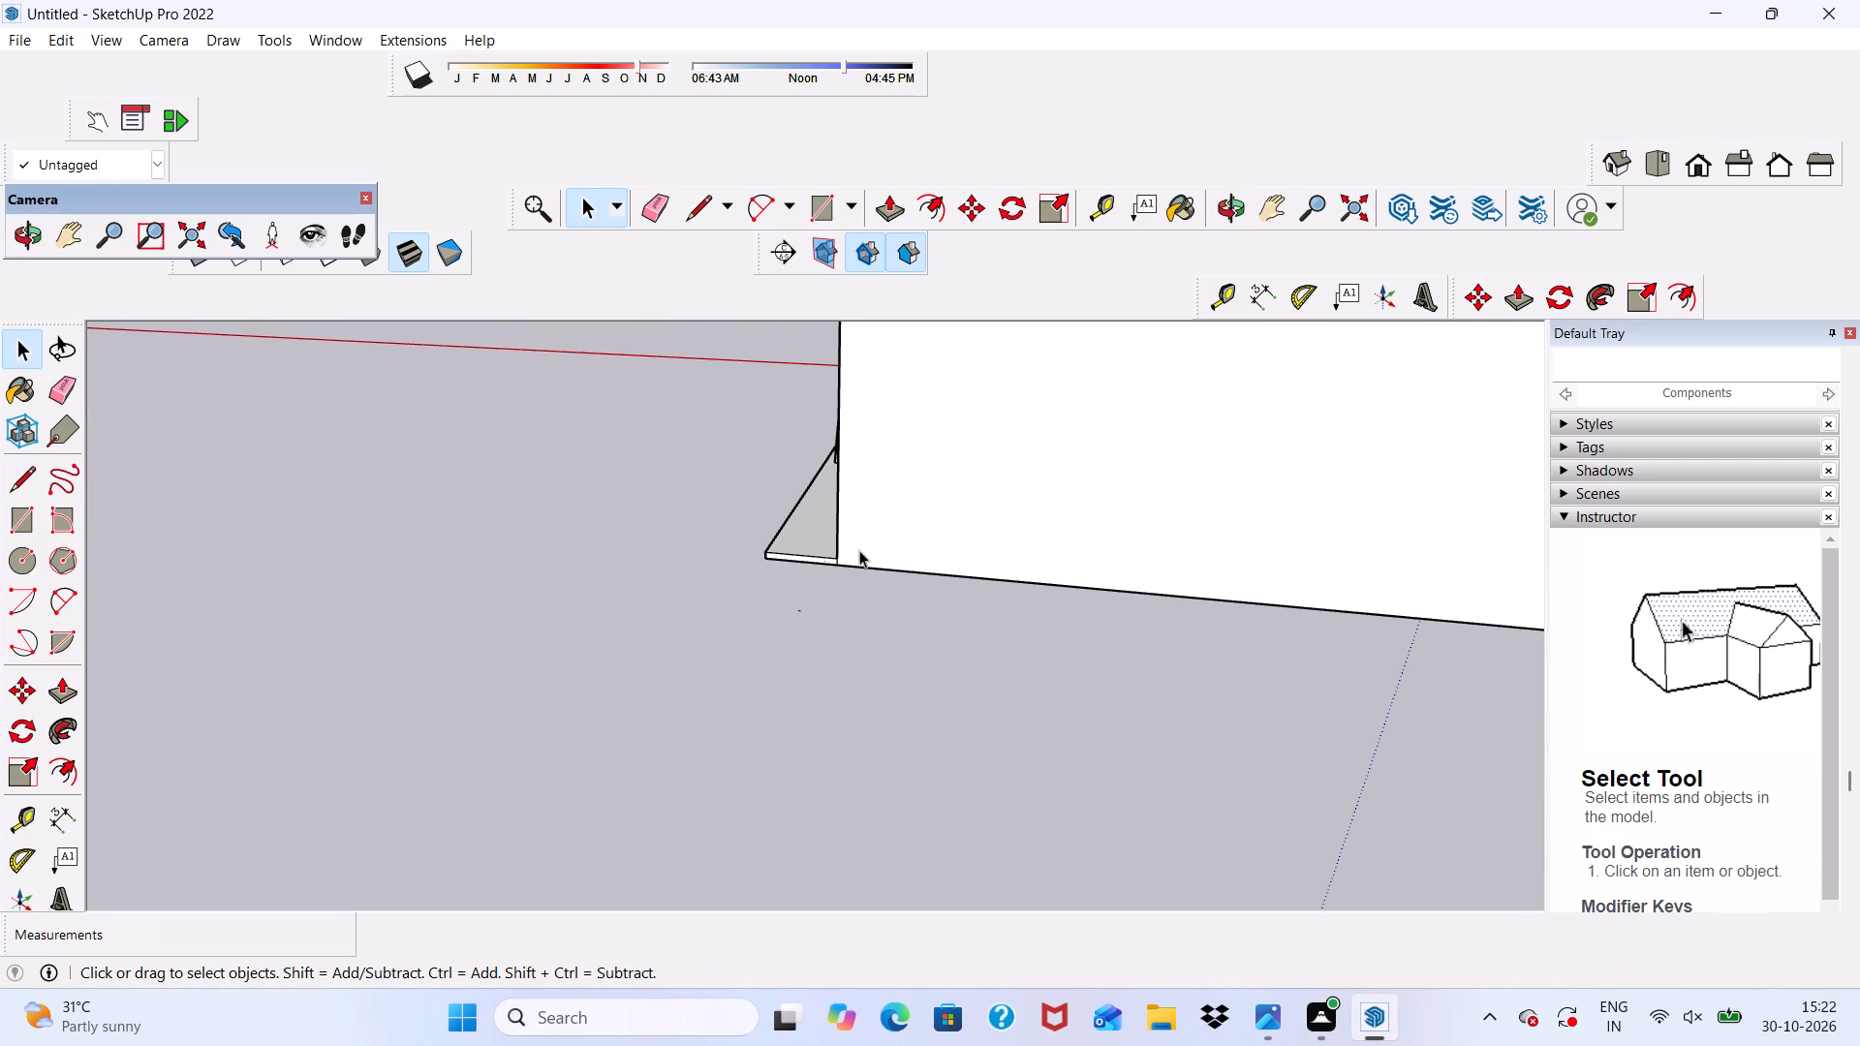
scroll(783, 560, down, 1)
click(647, 201)
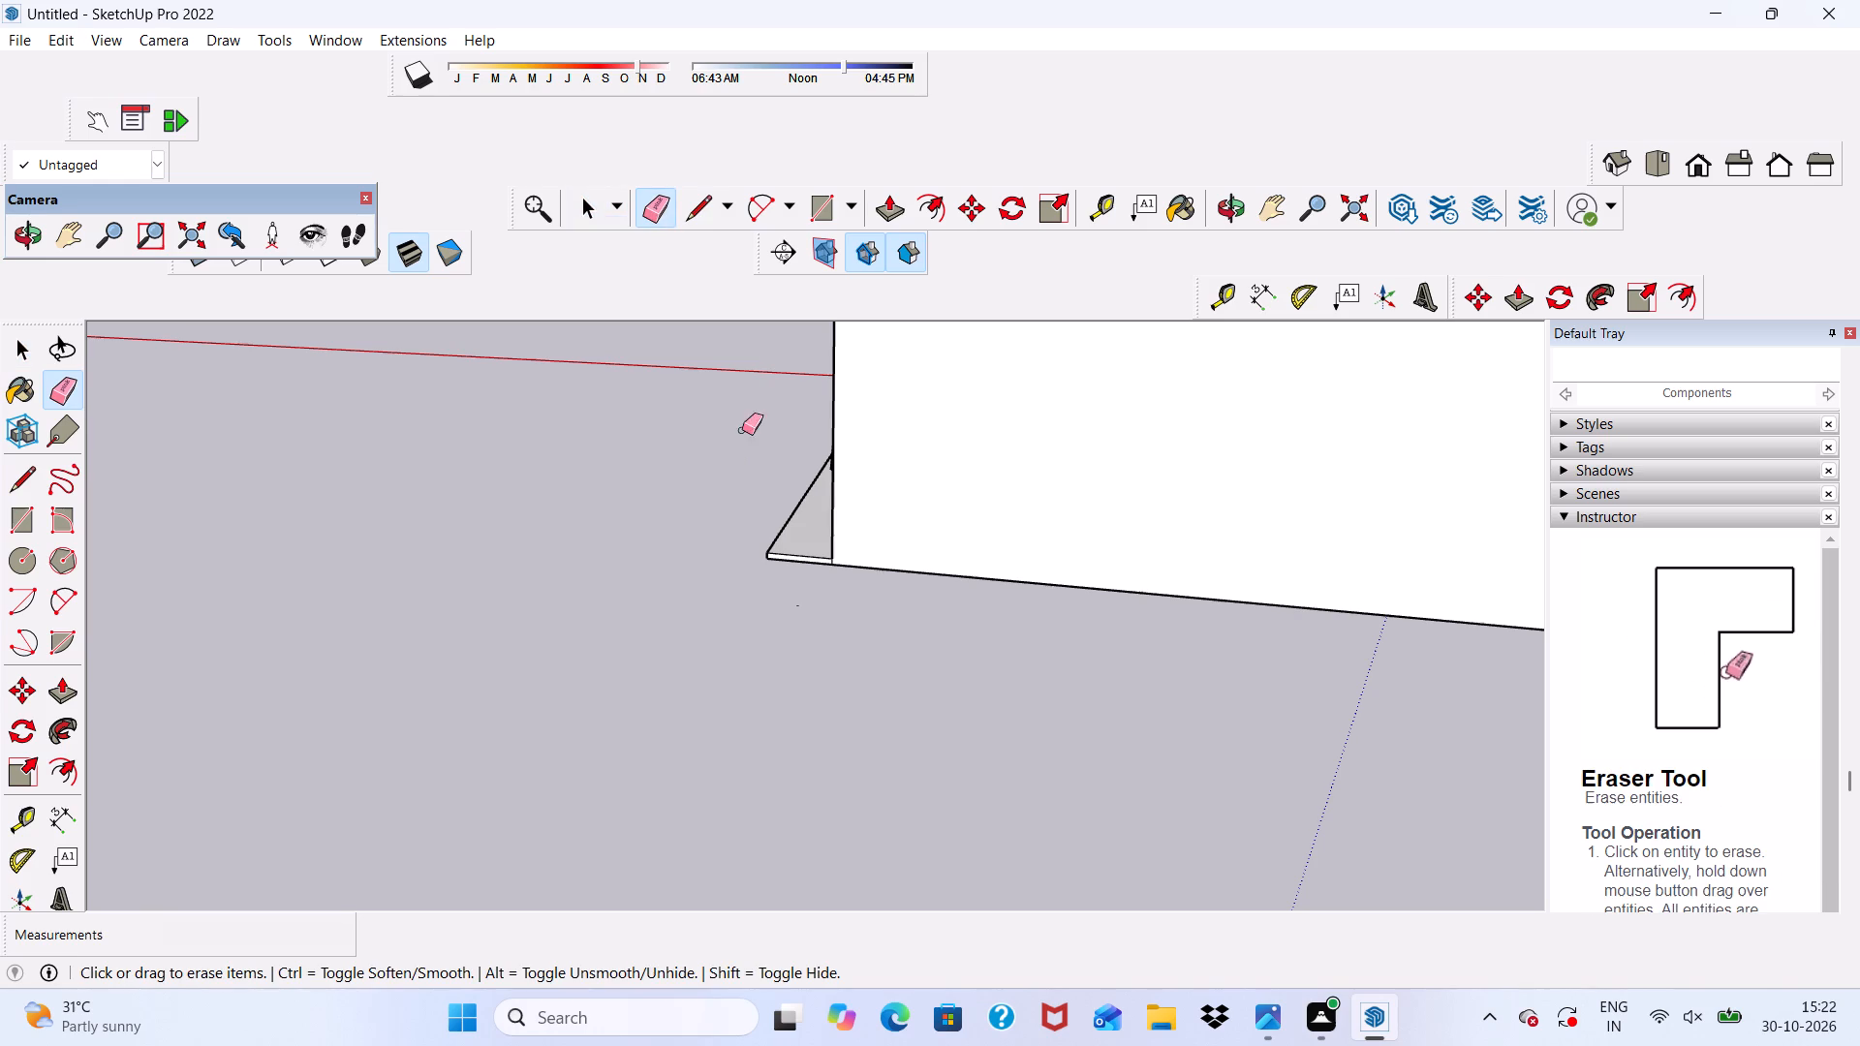
drag(804, 602, 795, 612)
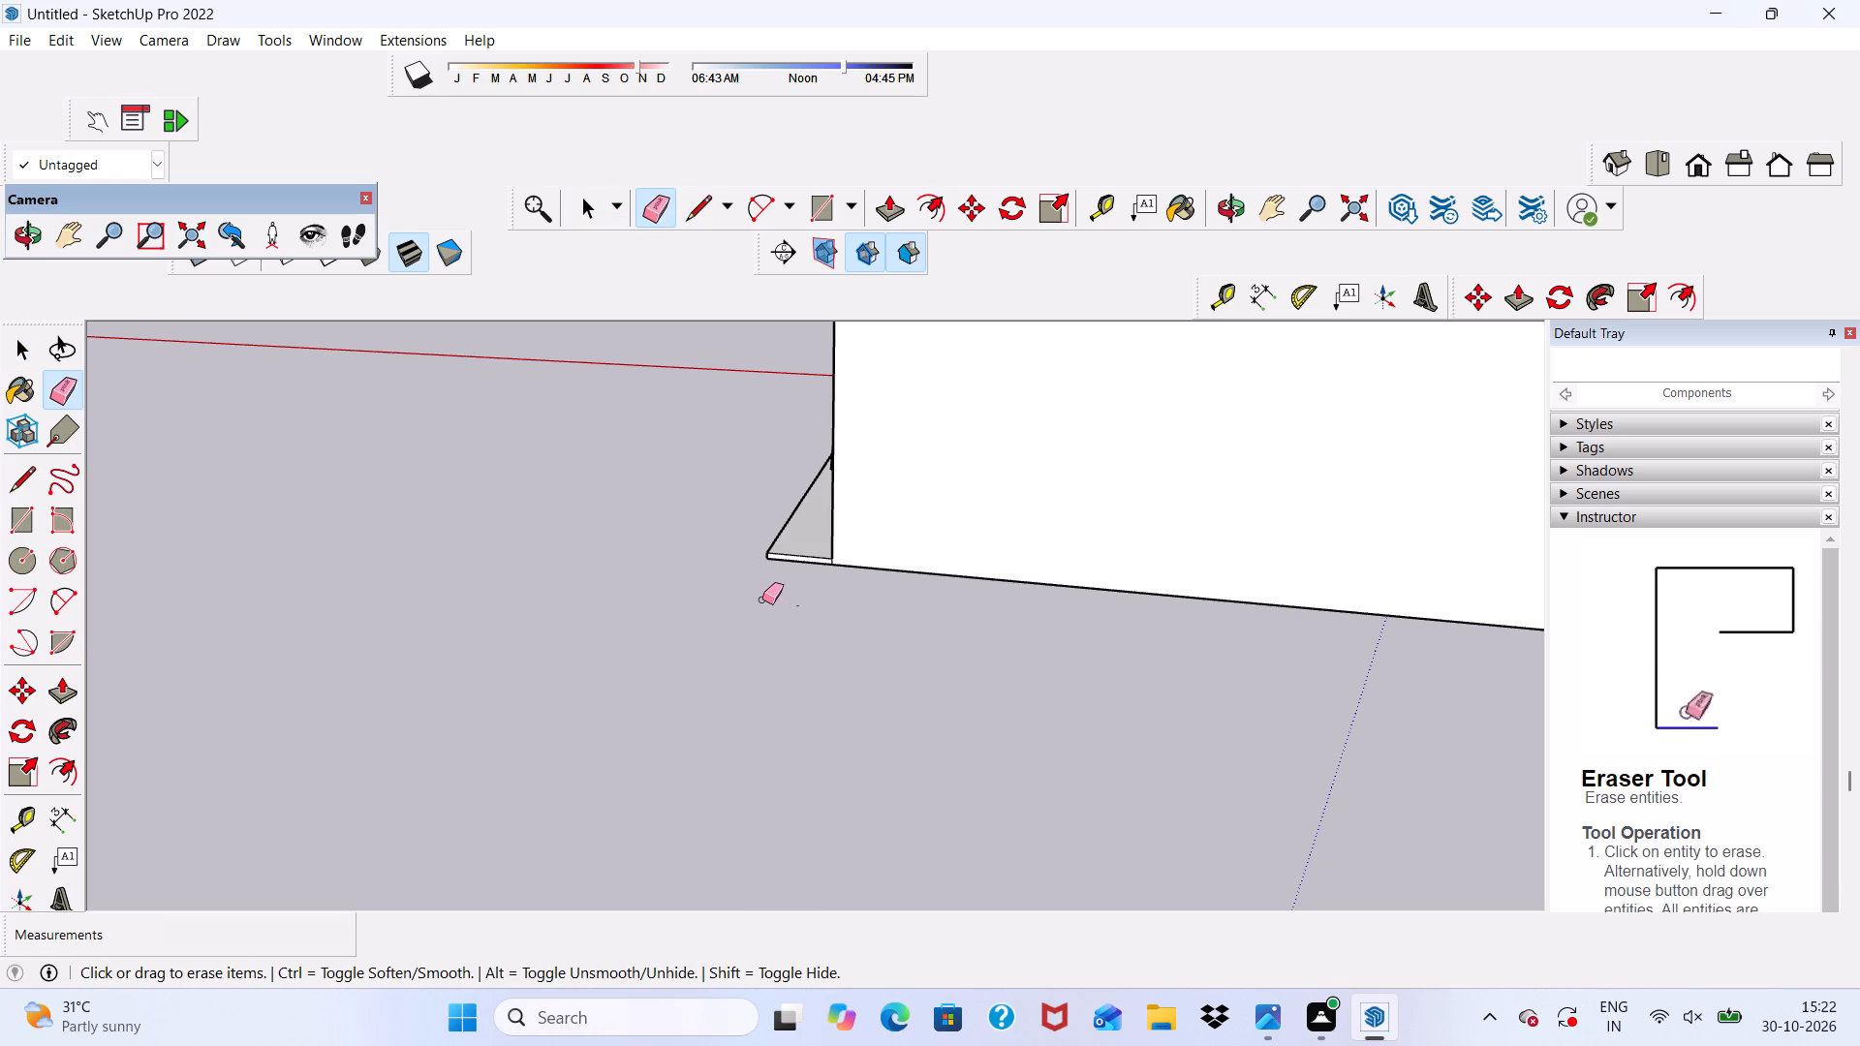
scroll(748, 600, down, 6)
scroll(778, 575, up, 4)
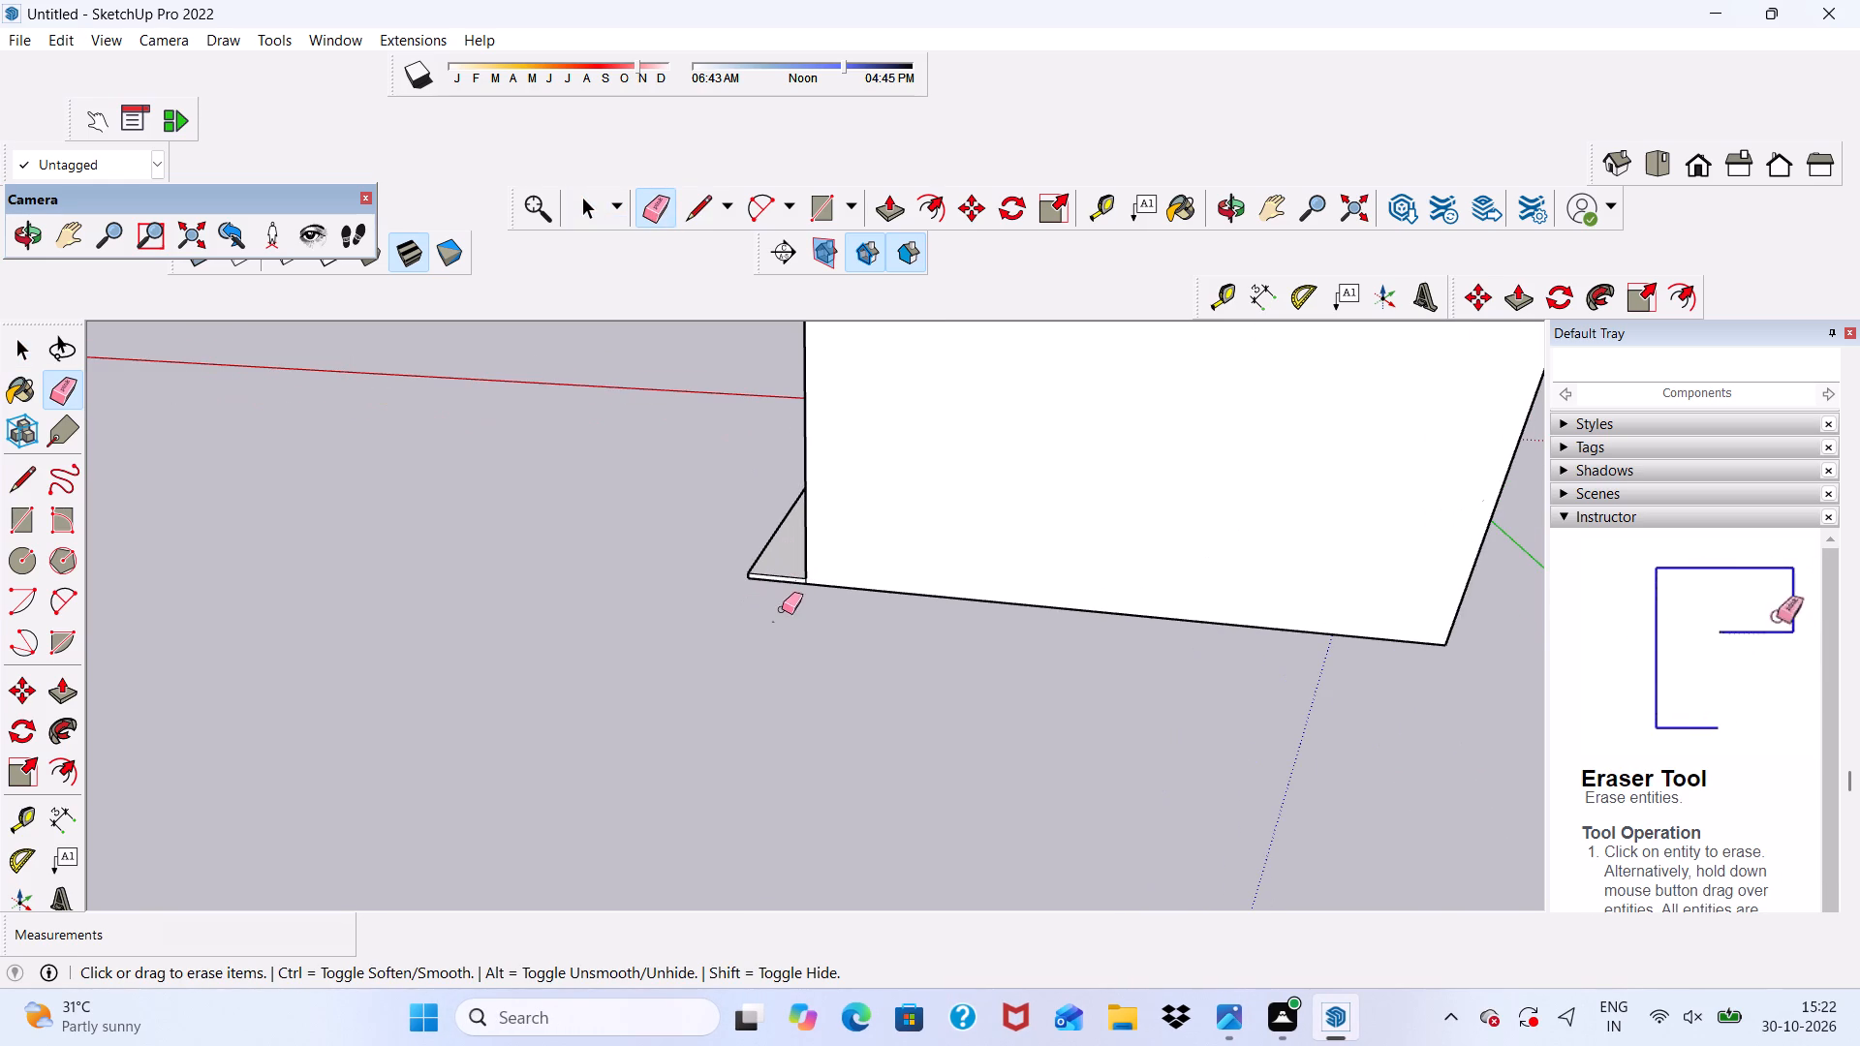
drag(772, 618, 782, 644)
drag(776, 614, 788, 635)
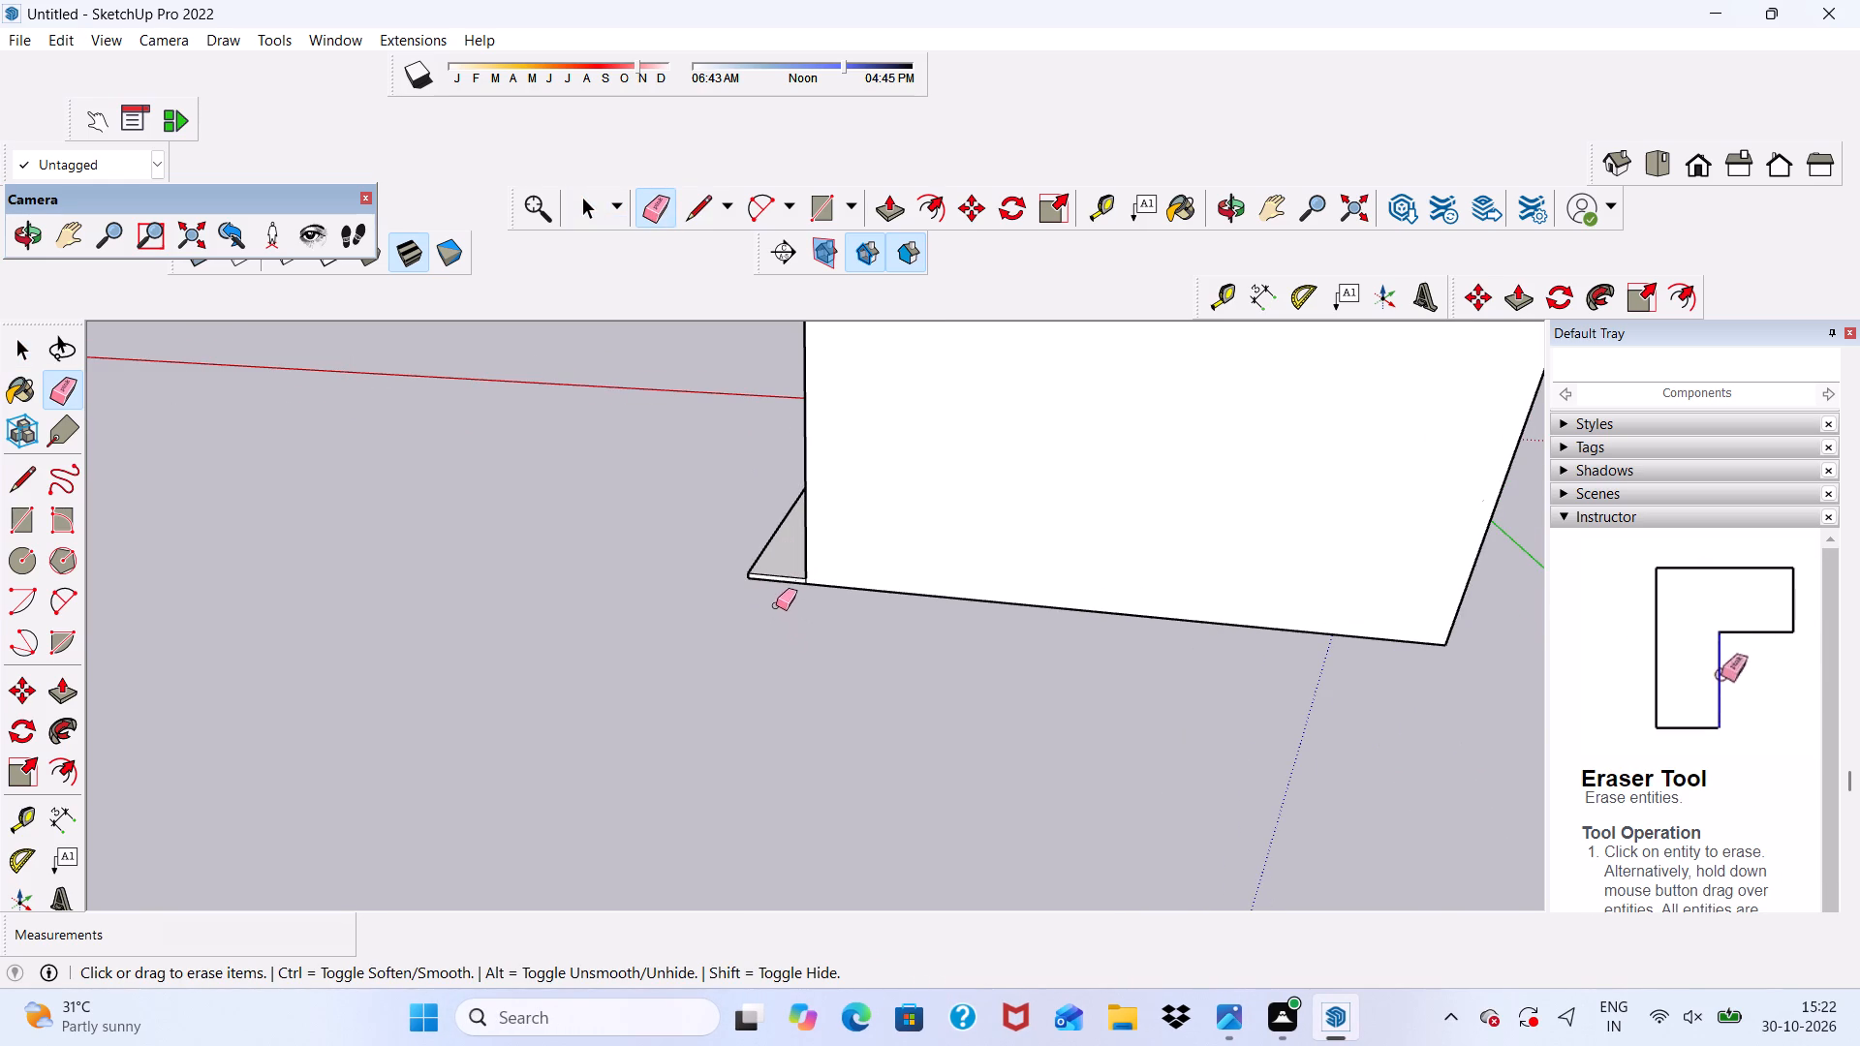
scroll(768, 587, down, 4)
Push/Pull the recessed floor of the lower roof beside the upper block up 3', flush with its surrounding parapet.
key(space)
middle_drag(763, 589, 1594, 709)
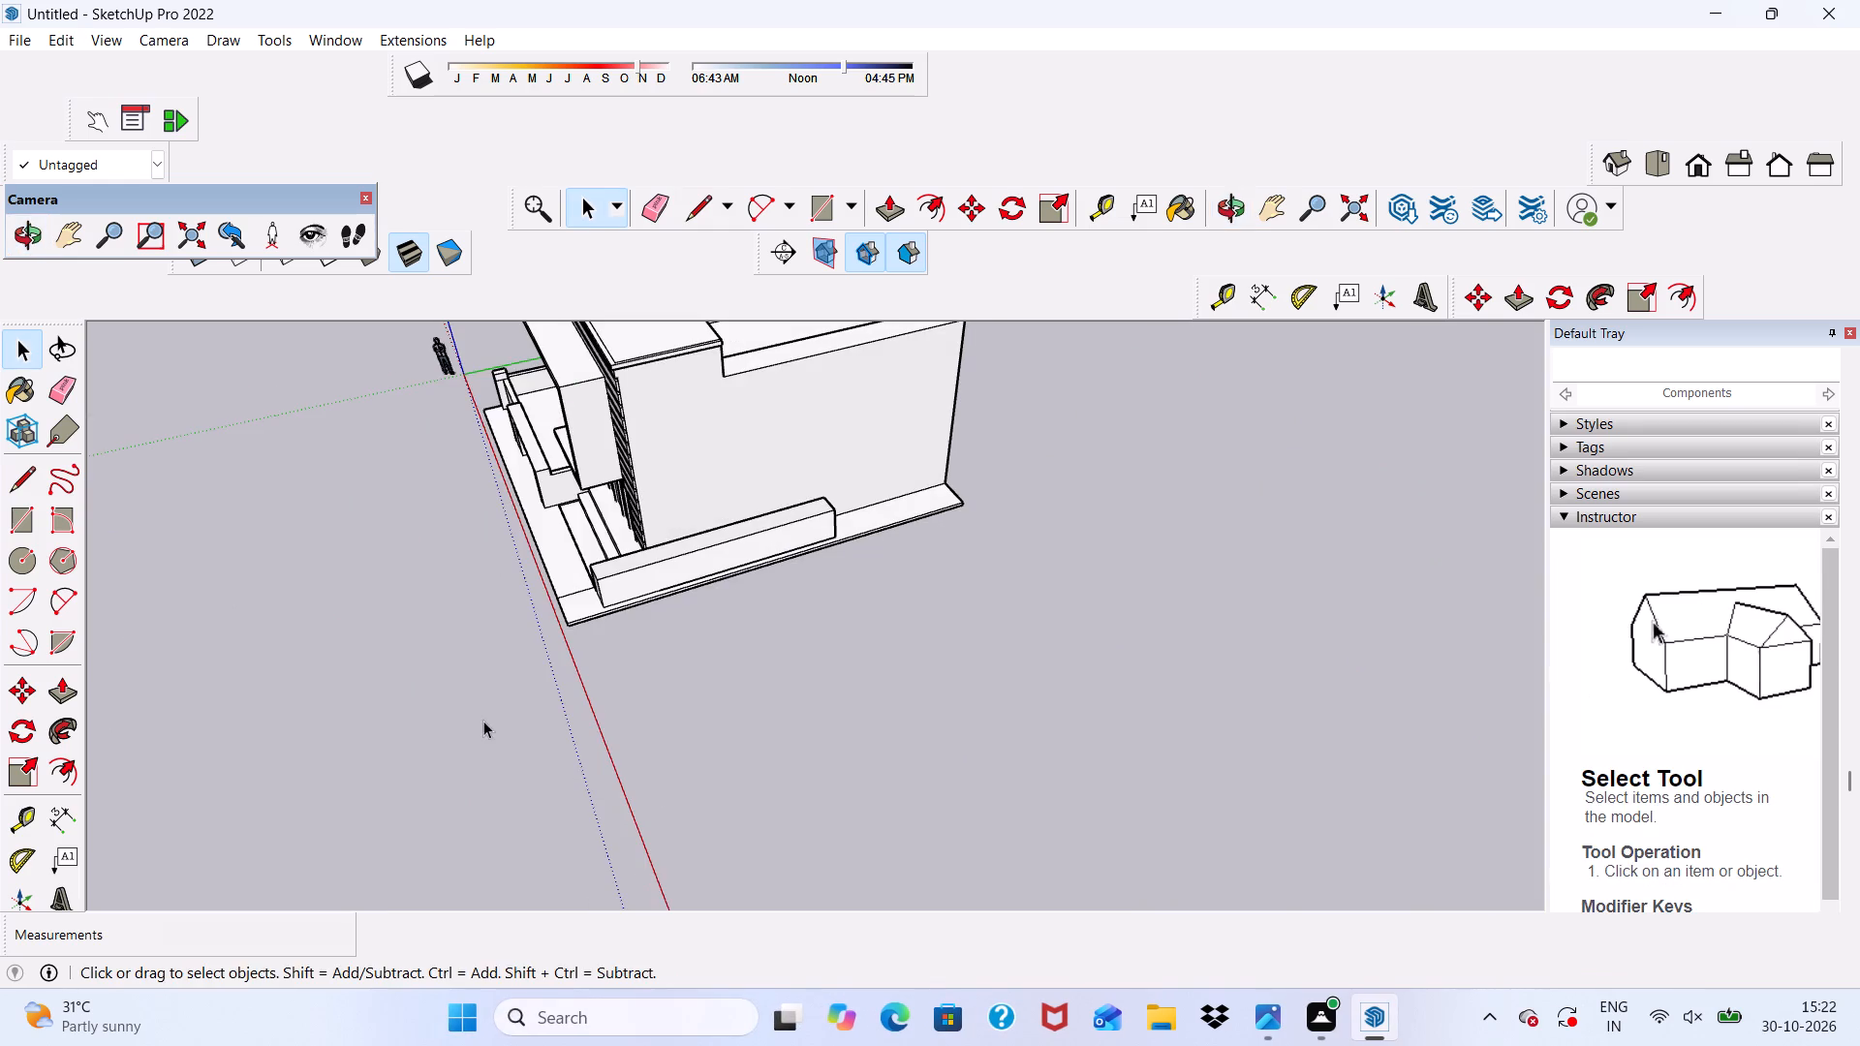
middle_drag(484, 720, 1098, 704)
scroll(793, 586, down, 5)
middle_drag(786, 685, 508, 486)
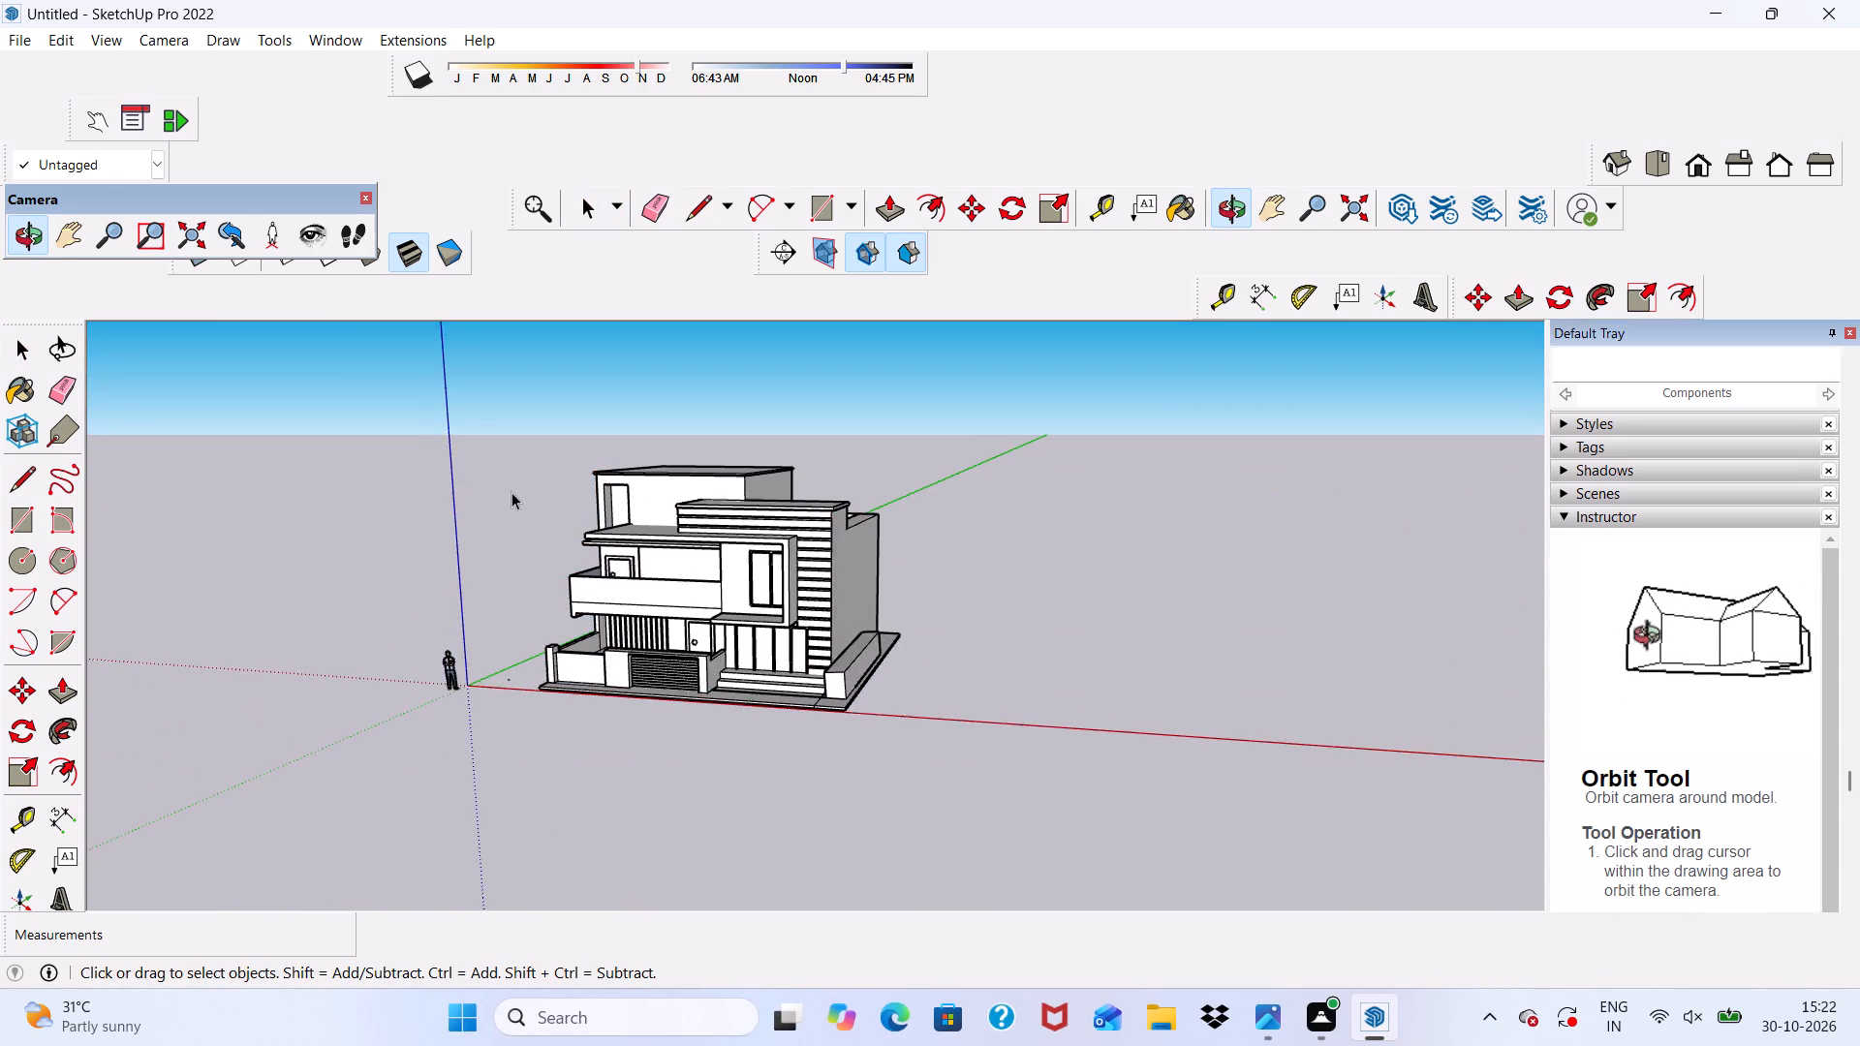
scroll(725, 497, up, 5)
scroll(549, 493, up, 6)
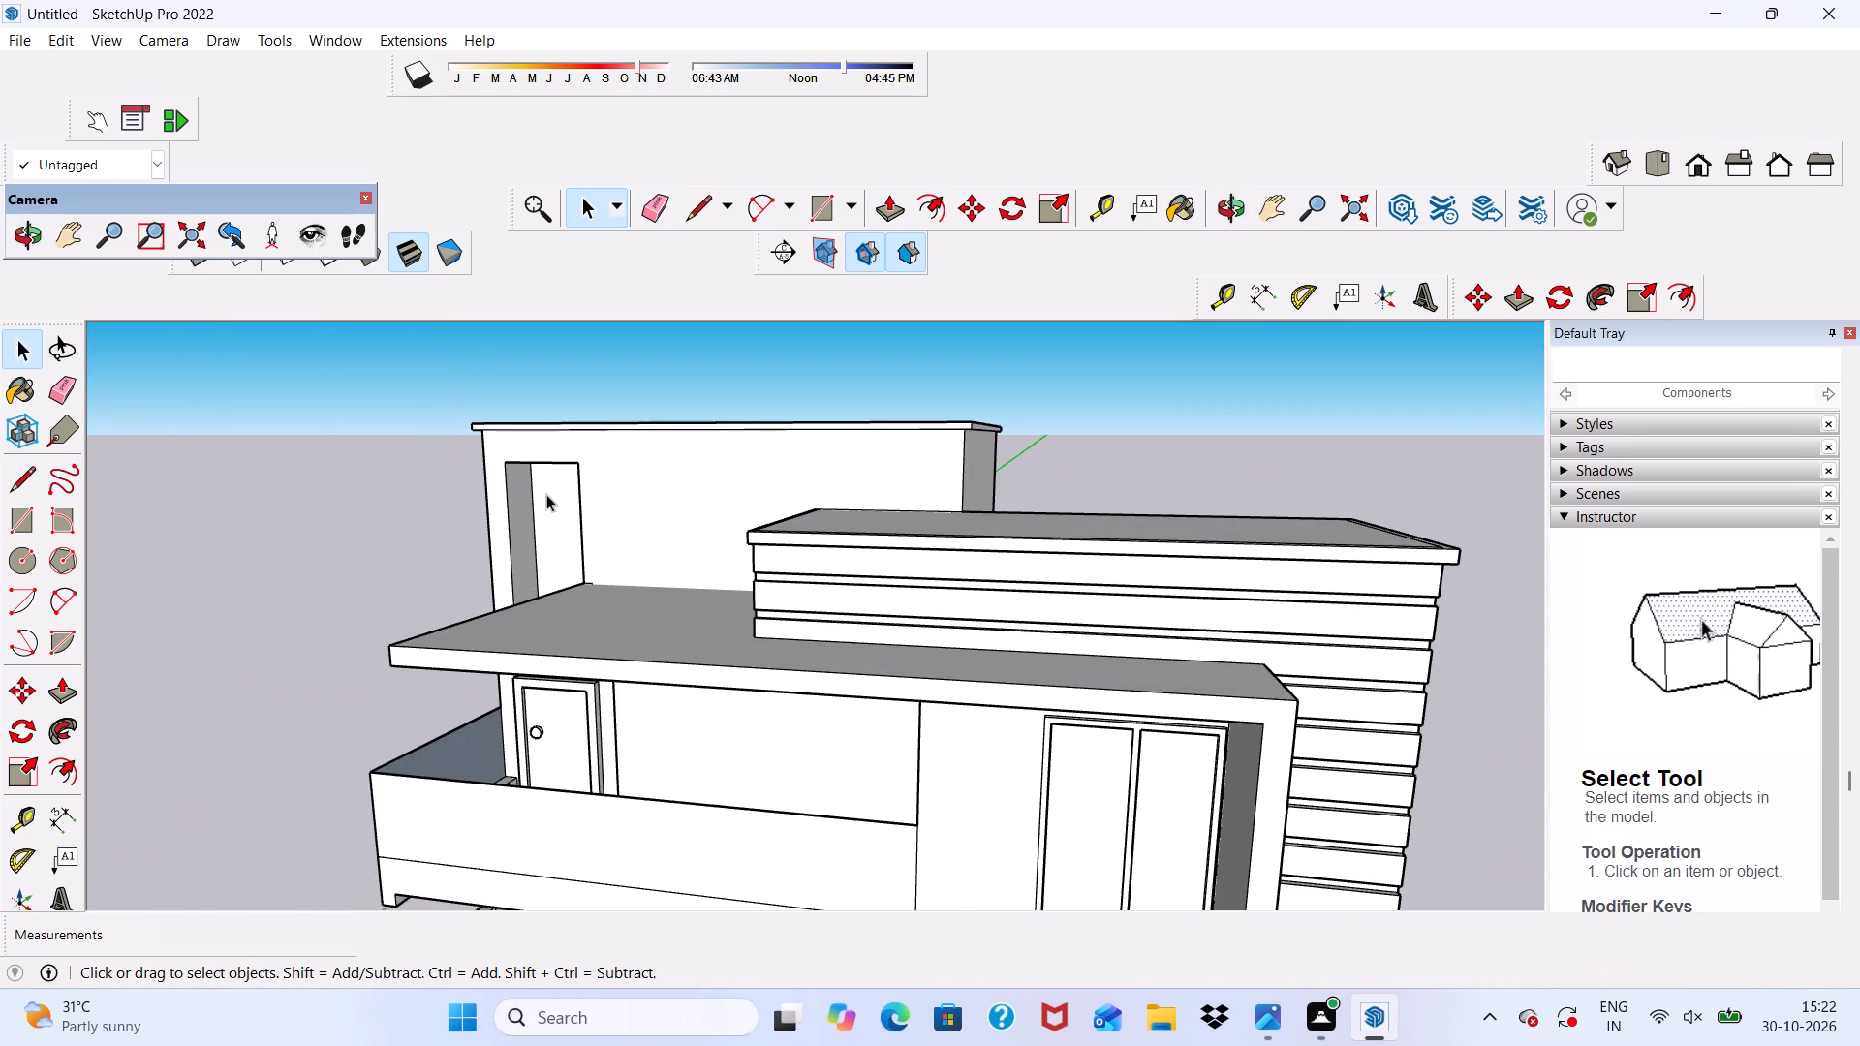
scroll(546, 494, up, 5)
scroll(548, 462, down, 6)
middle_drag(615, 482, 798, 359)
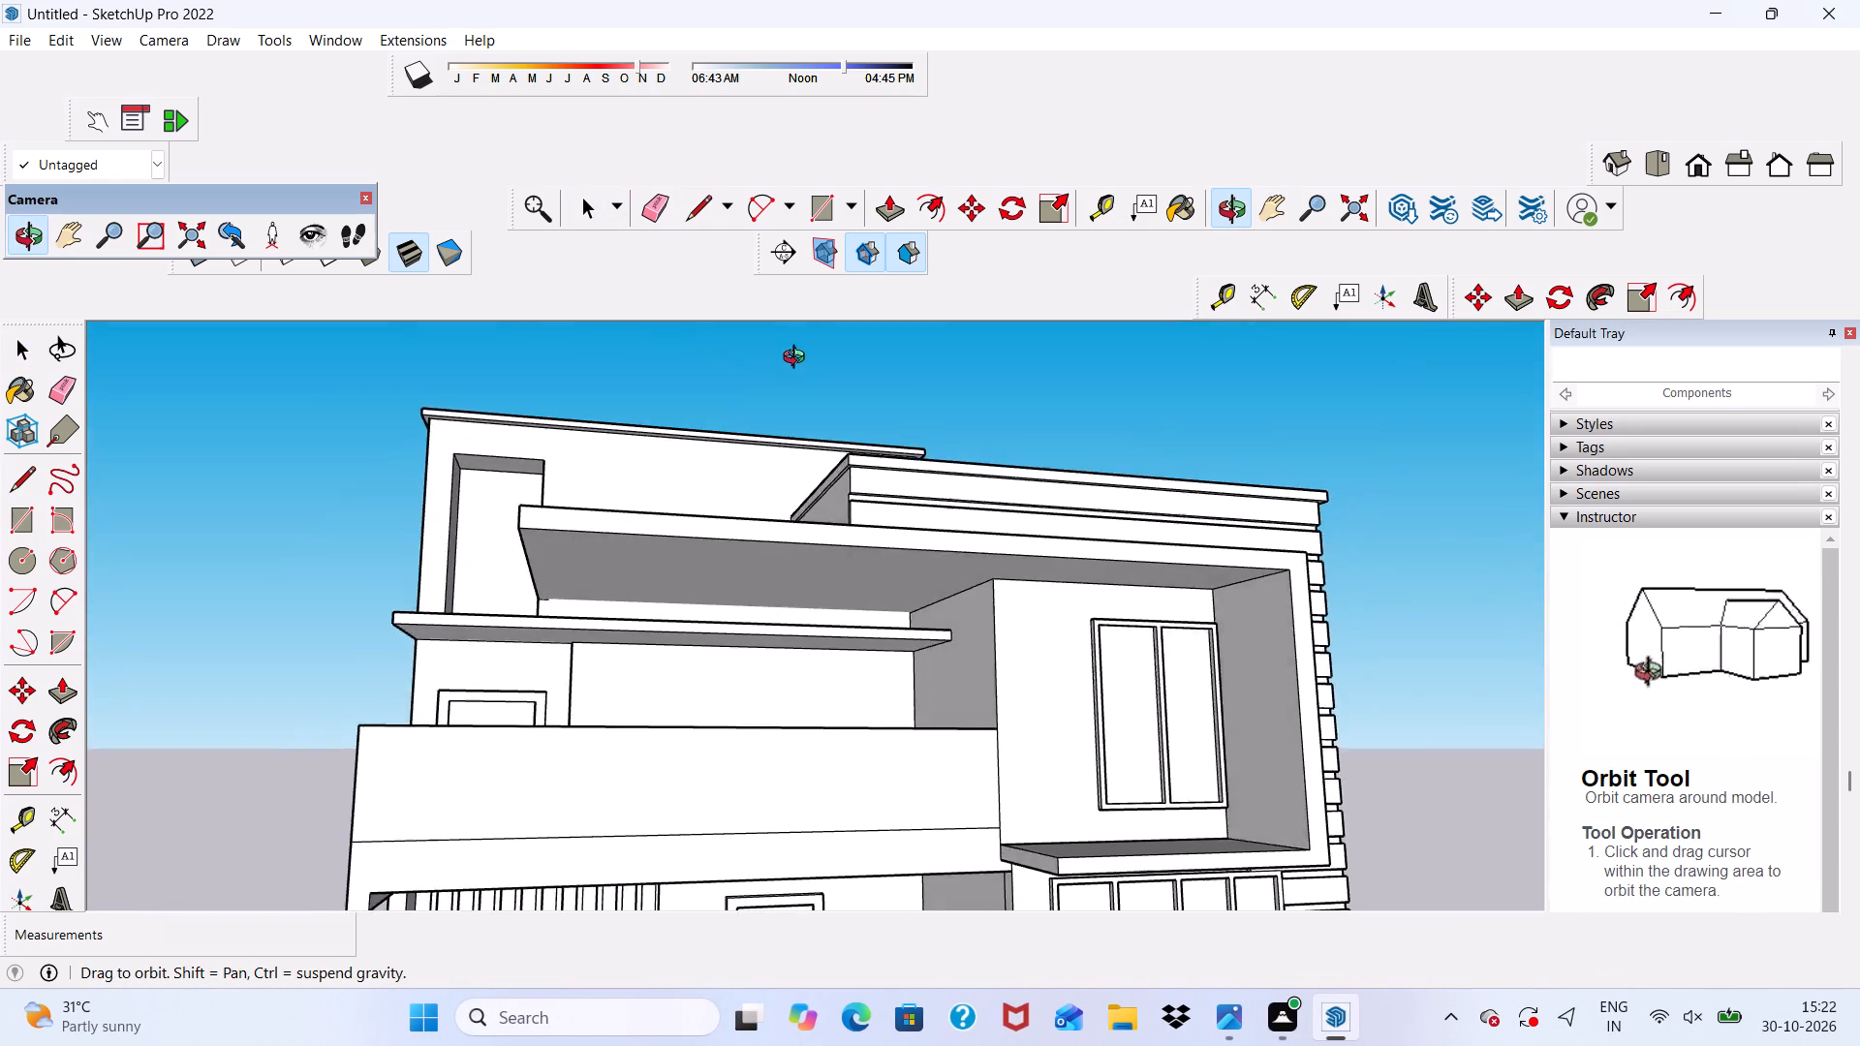
middle_drag(798, 359, 273, 541)
middle_drag(264, 537, 39, 597)
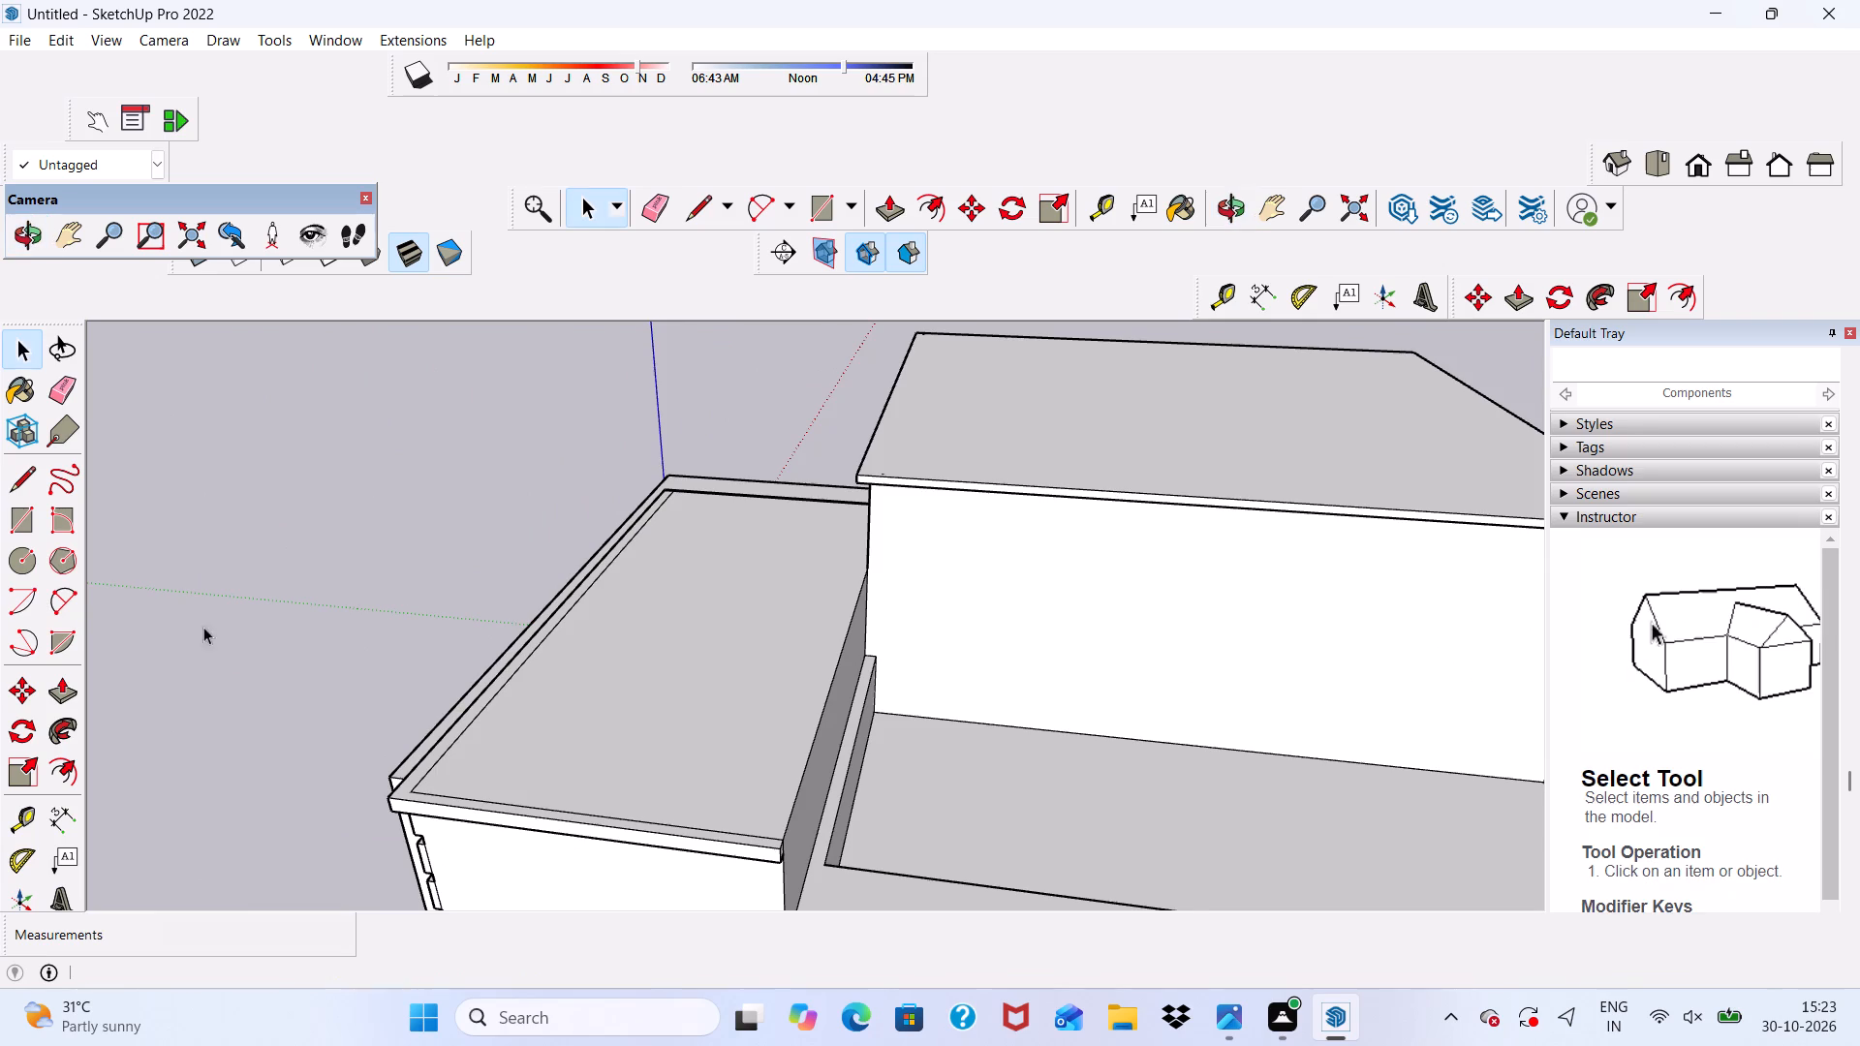
scroll(1105, 806, up, 4)
click(1105, 804)
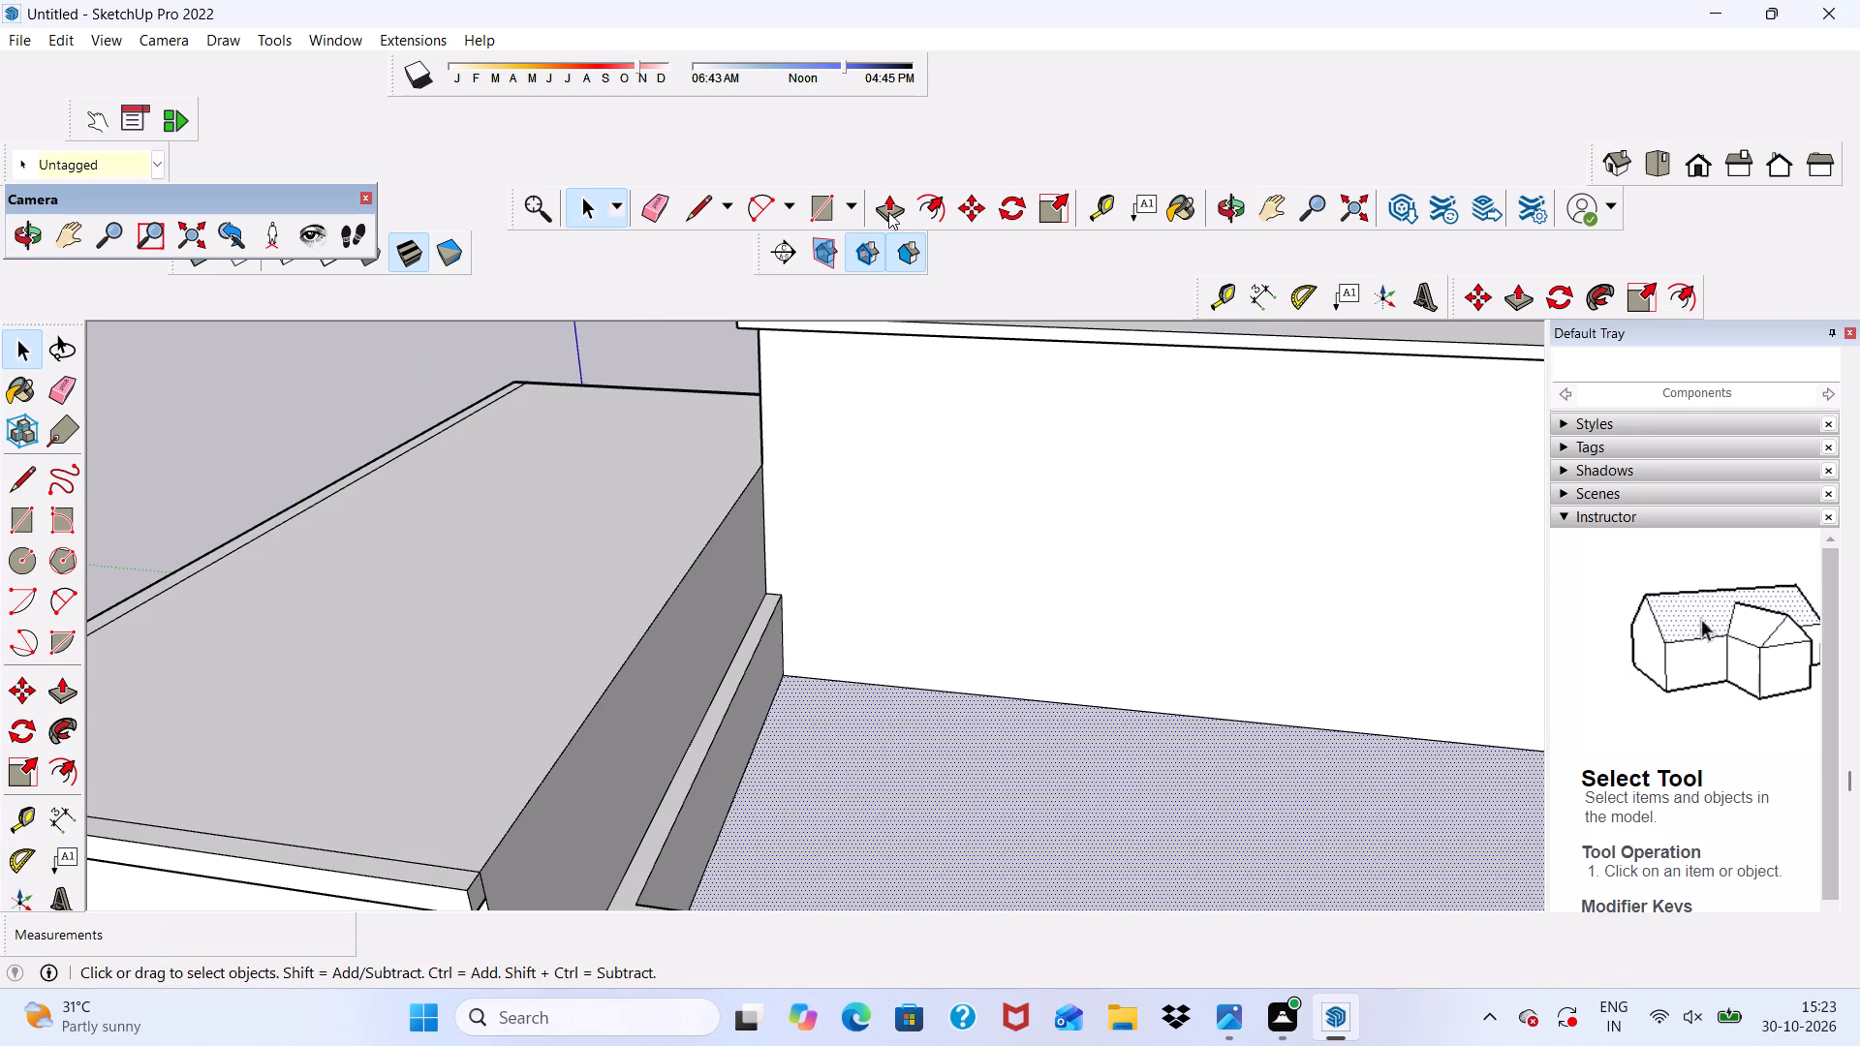
click(889, 212)
click(923, 695)
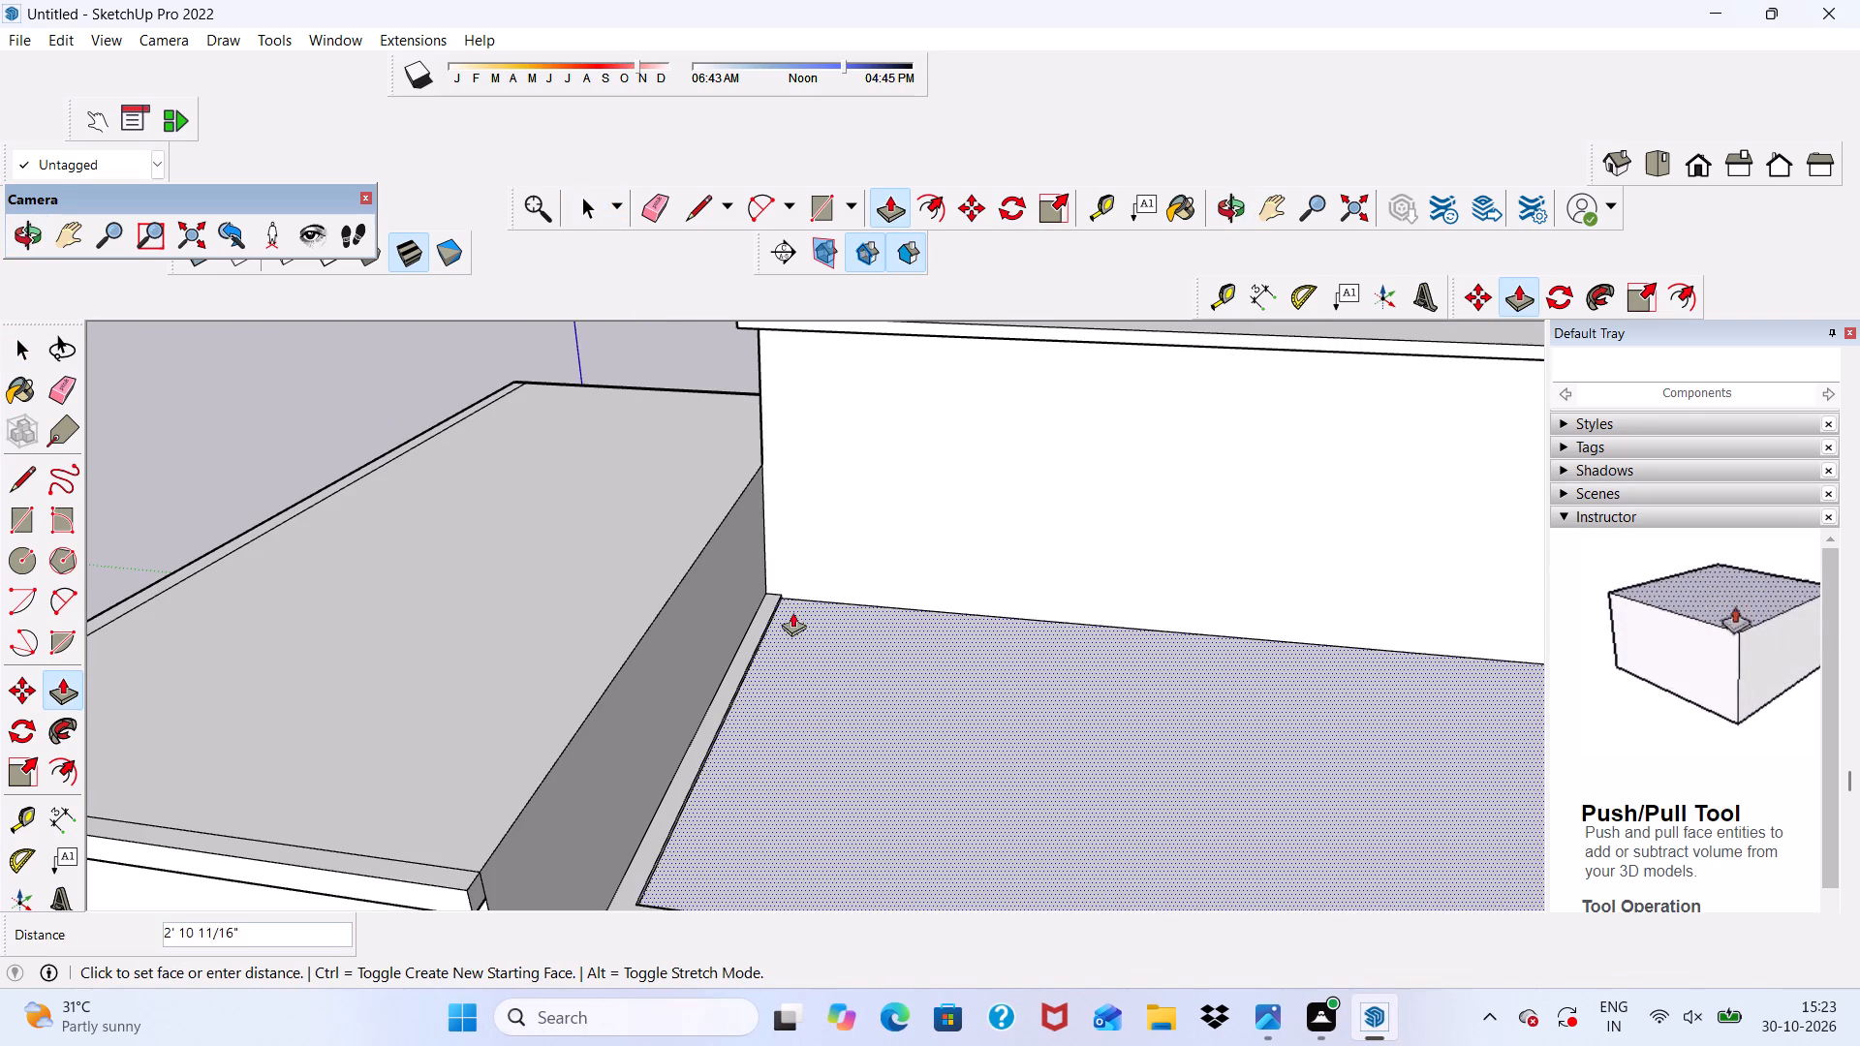
click(747, 626)
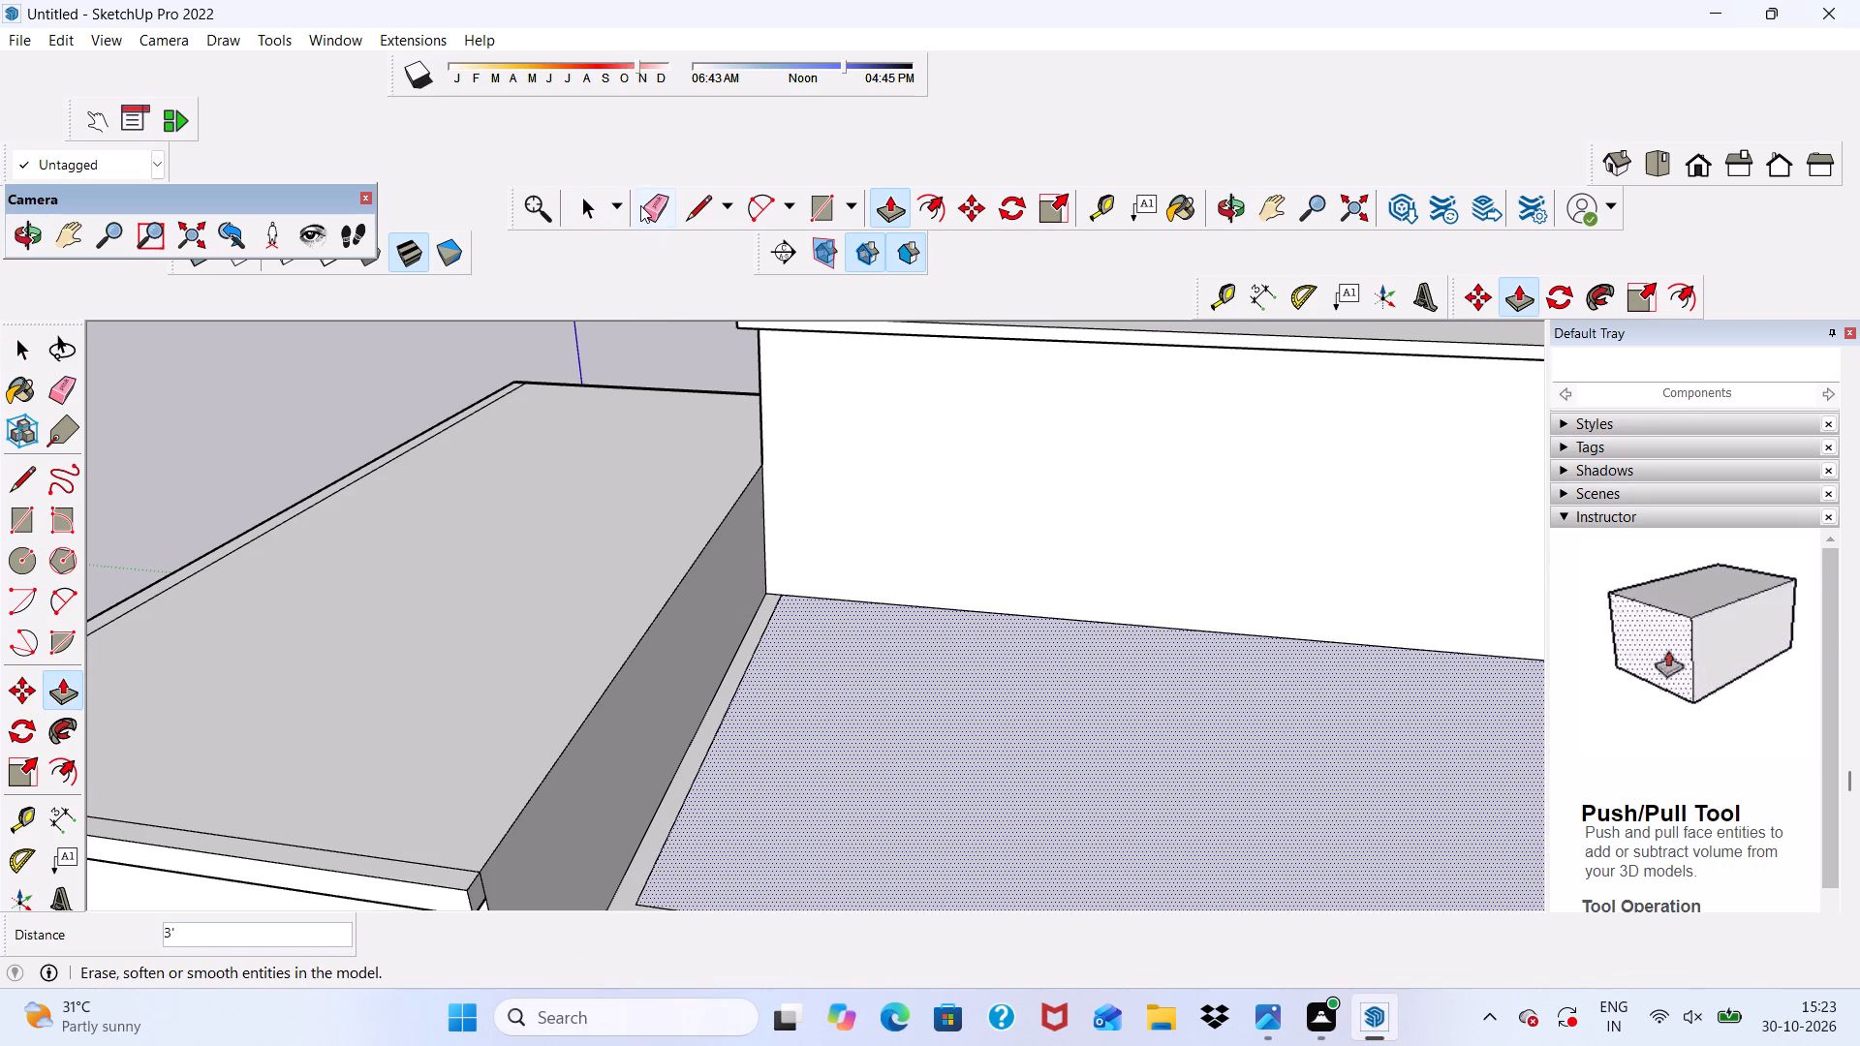
Erase the leftover inner outline edges along the front and both ends of the raised roof face.
click(640, 205)
scroll(680, 346, down, 5)
scroll(755, 617, up, 2)
drag(686, 671, 686, 672)
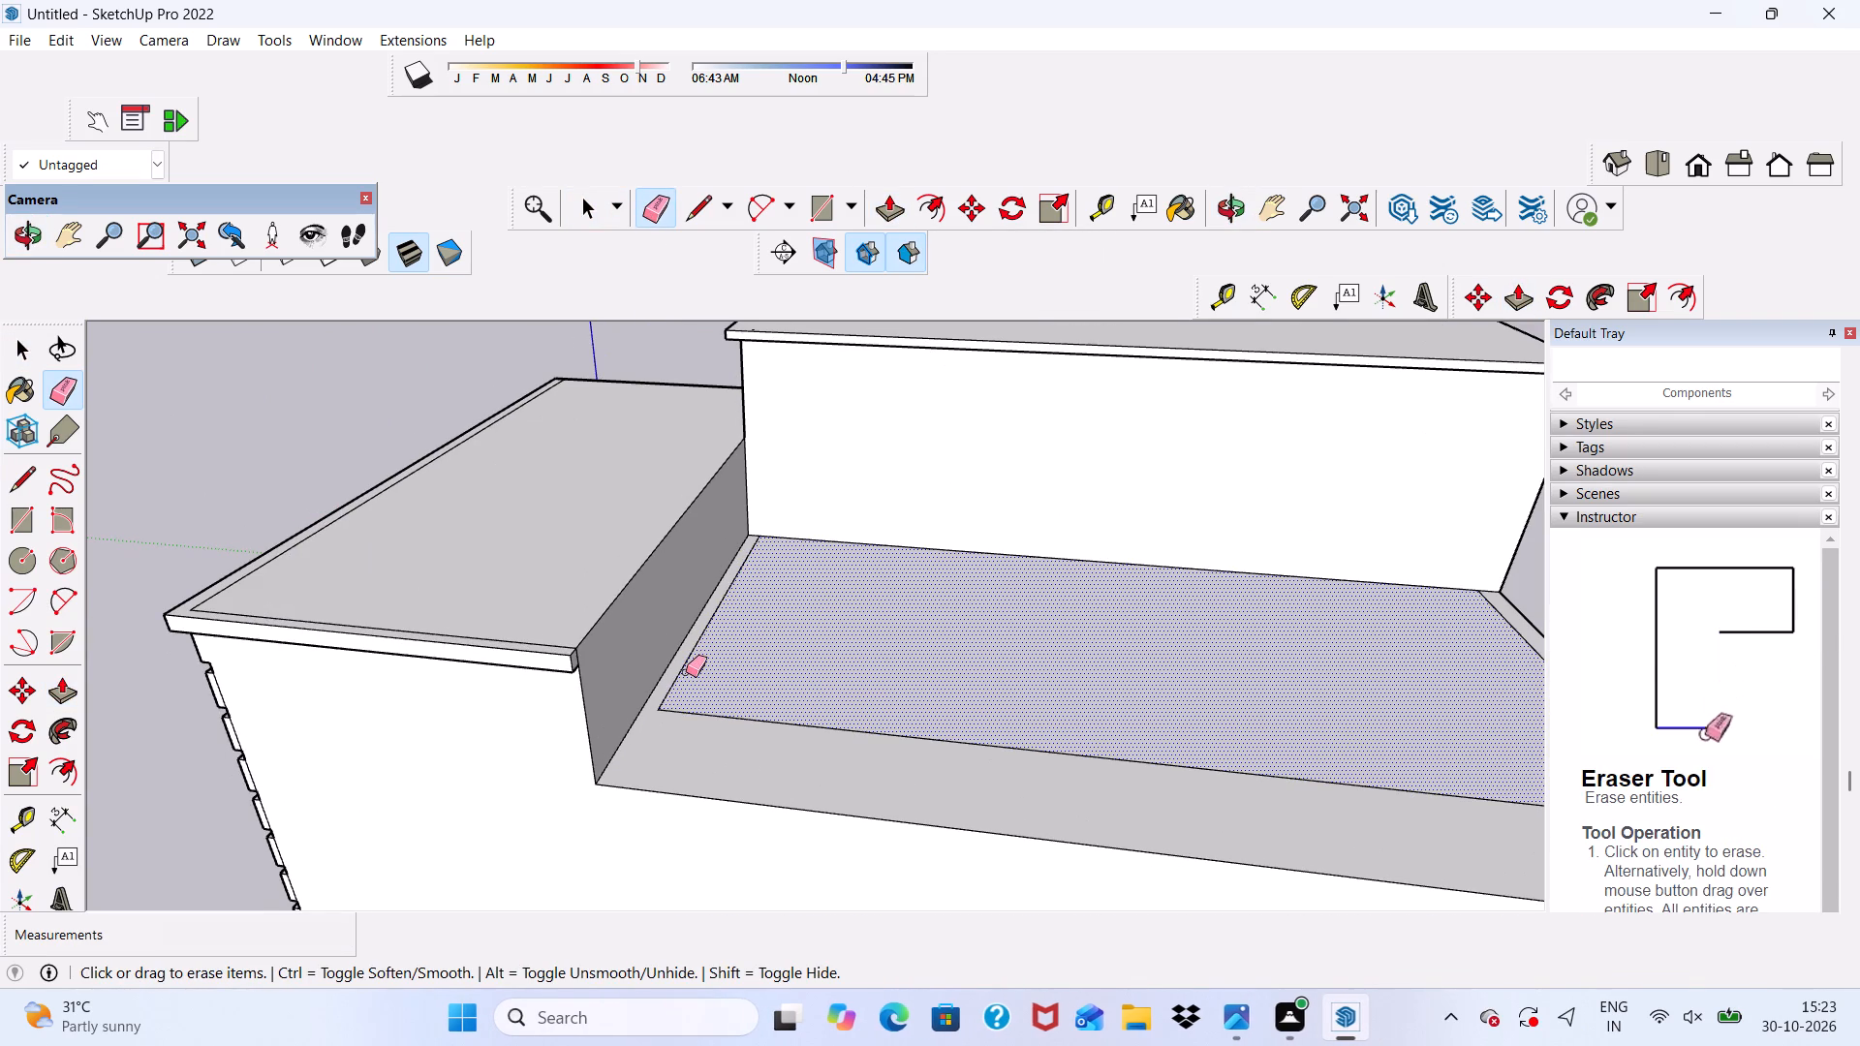
drag(686, 672, 701, 716)
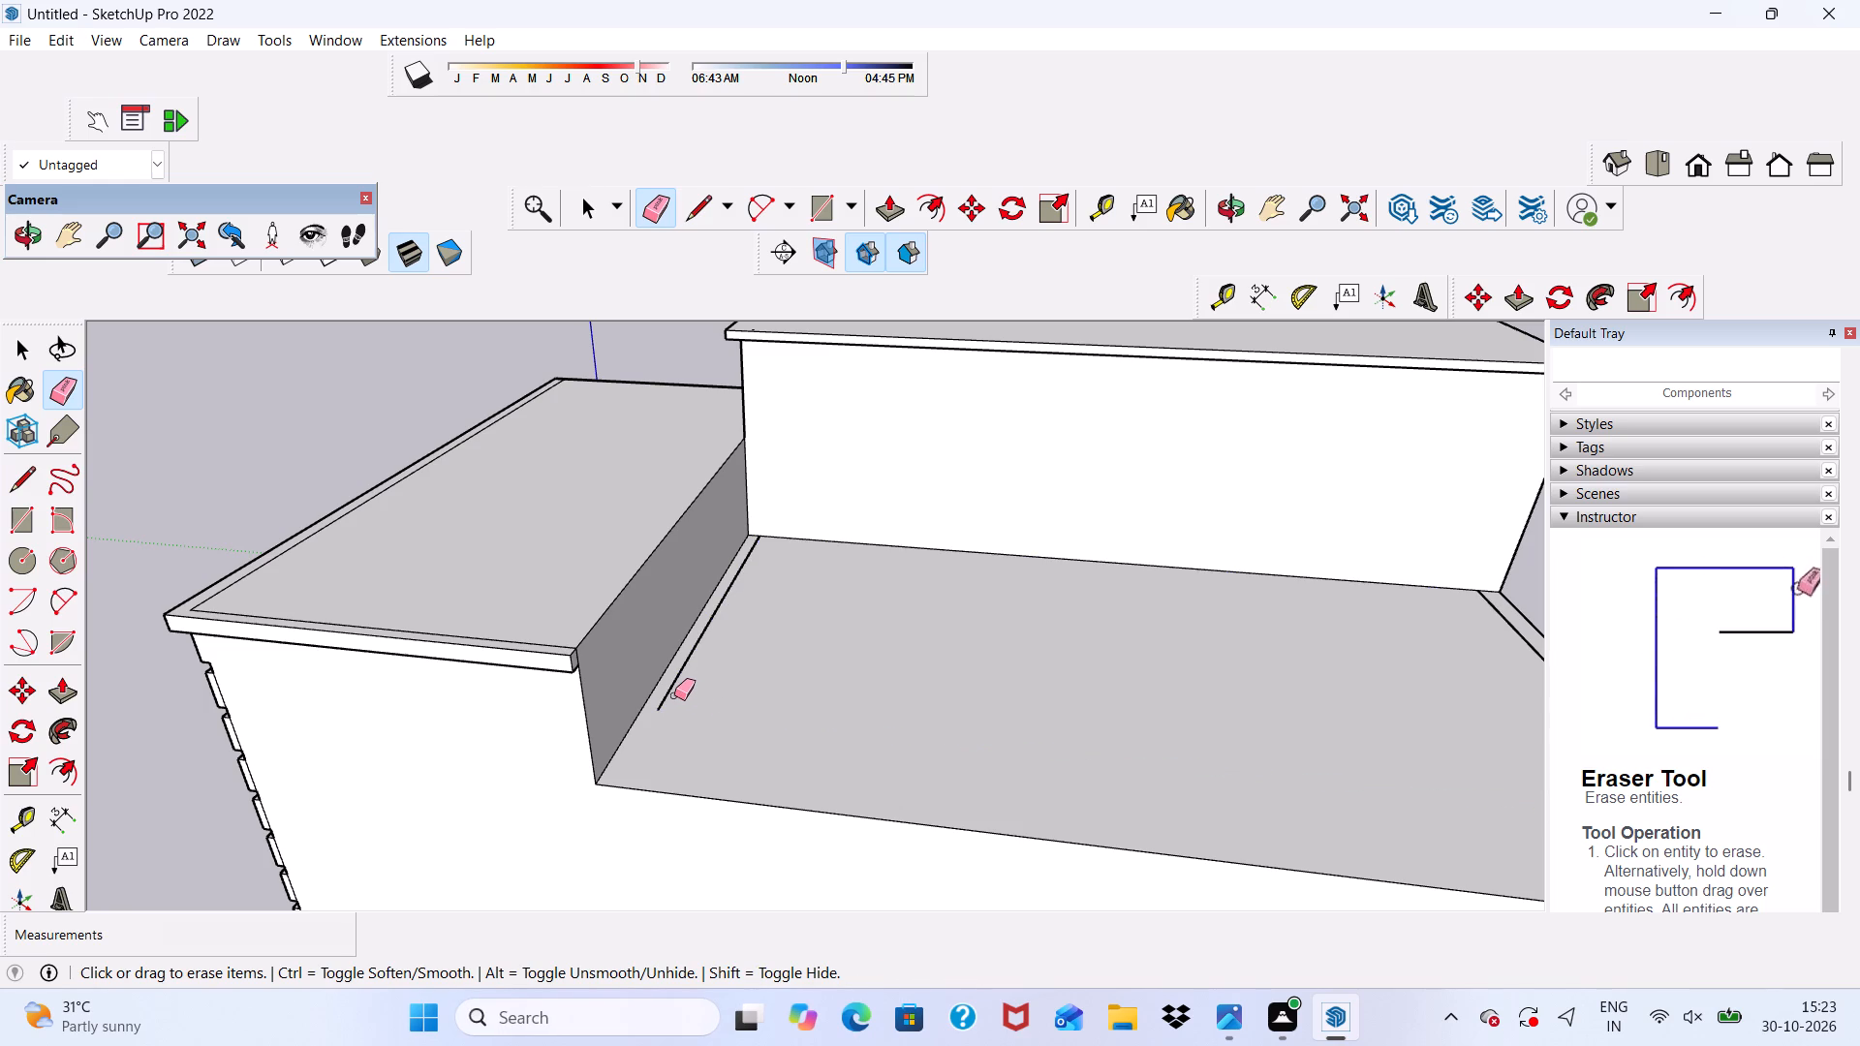
scroll(674, 695, up, 9)
click(687, 681)
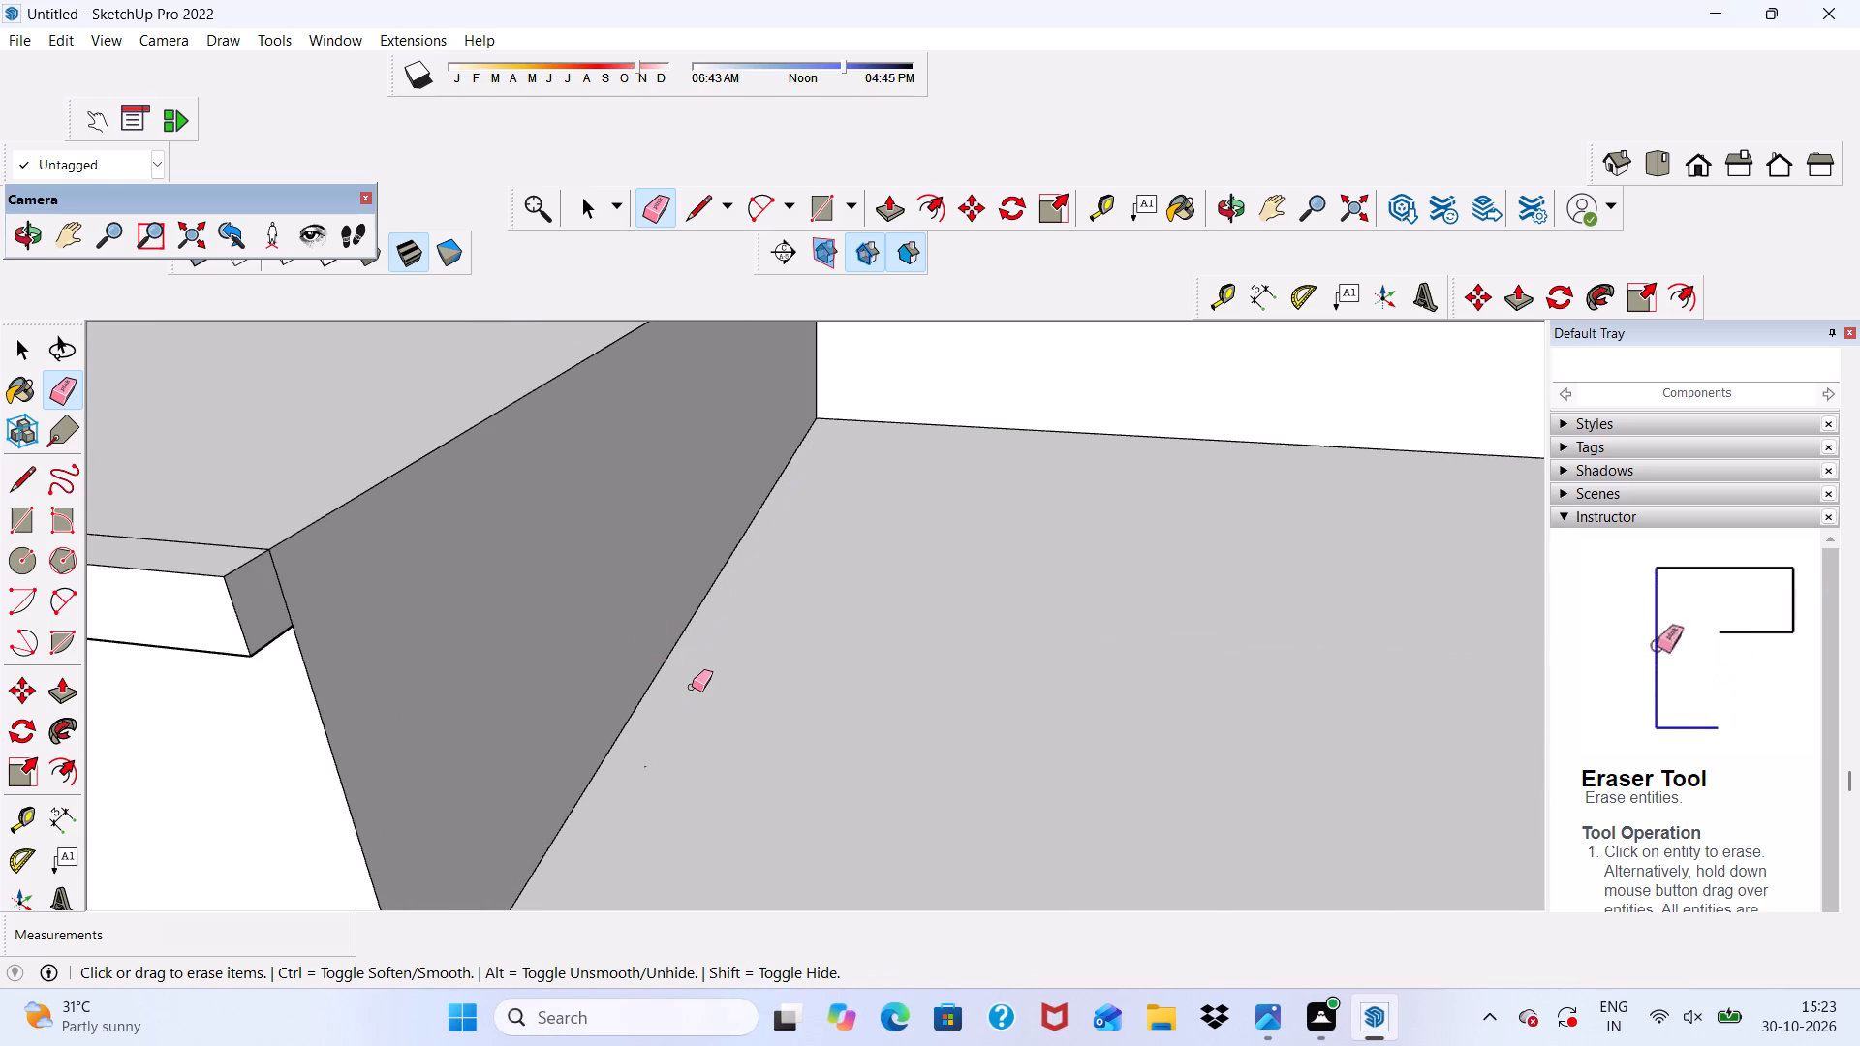
scroll(667, 674, down, 5)
scroll(618, 607, down, 5)
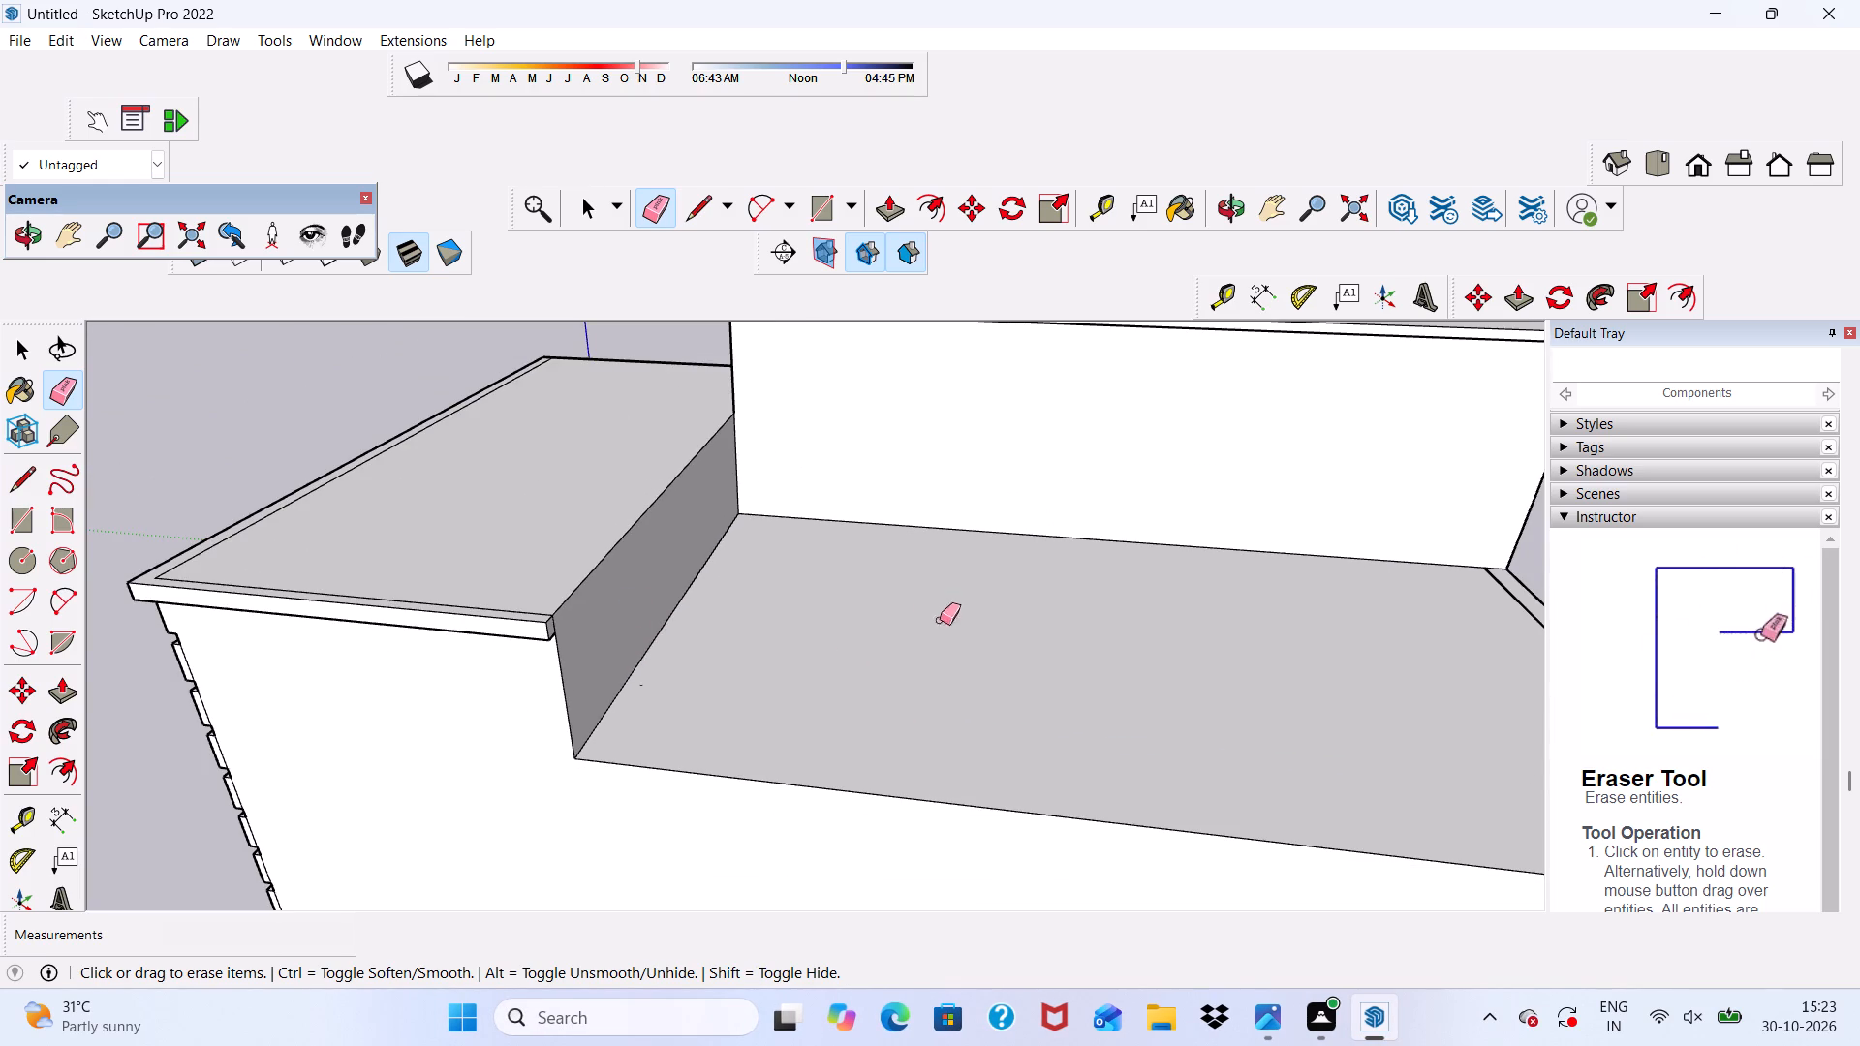
scroll(750, 560, down, 5)
scroll(1244, 631, up, 5)
drag(1237, 631, 1224, 663)
scroll(1176, 618, down, 6)
key(space)
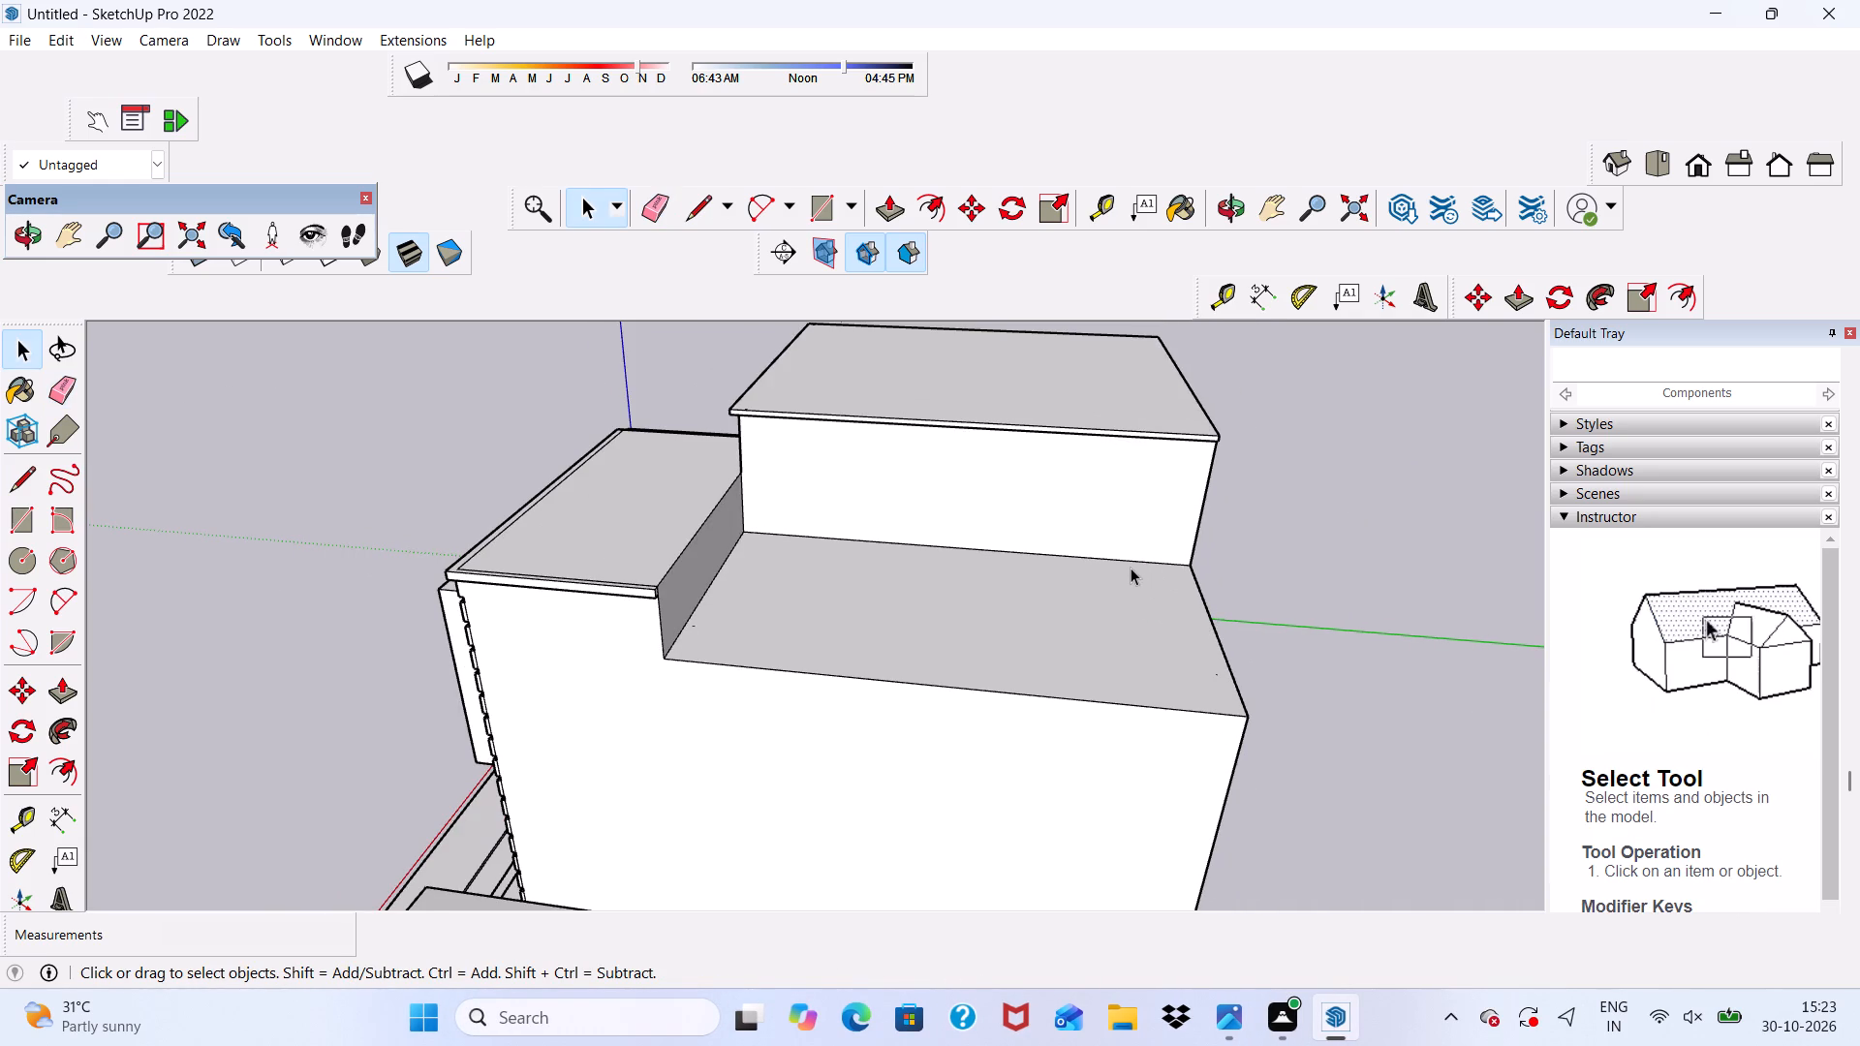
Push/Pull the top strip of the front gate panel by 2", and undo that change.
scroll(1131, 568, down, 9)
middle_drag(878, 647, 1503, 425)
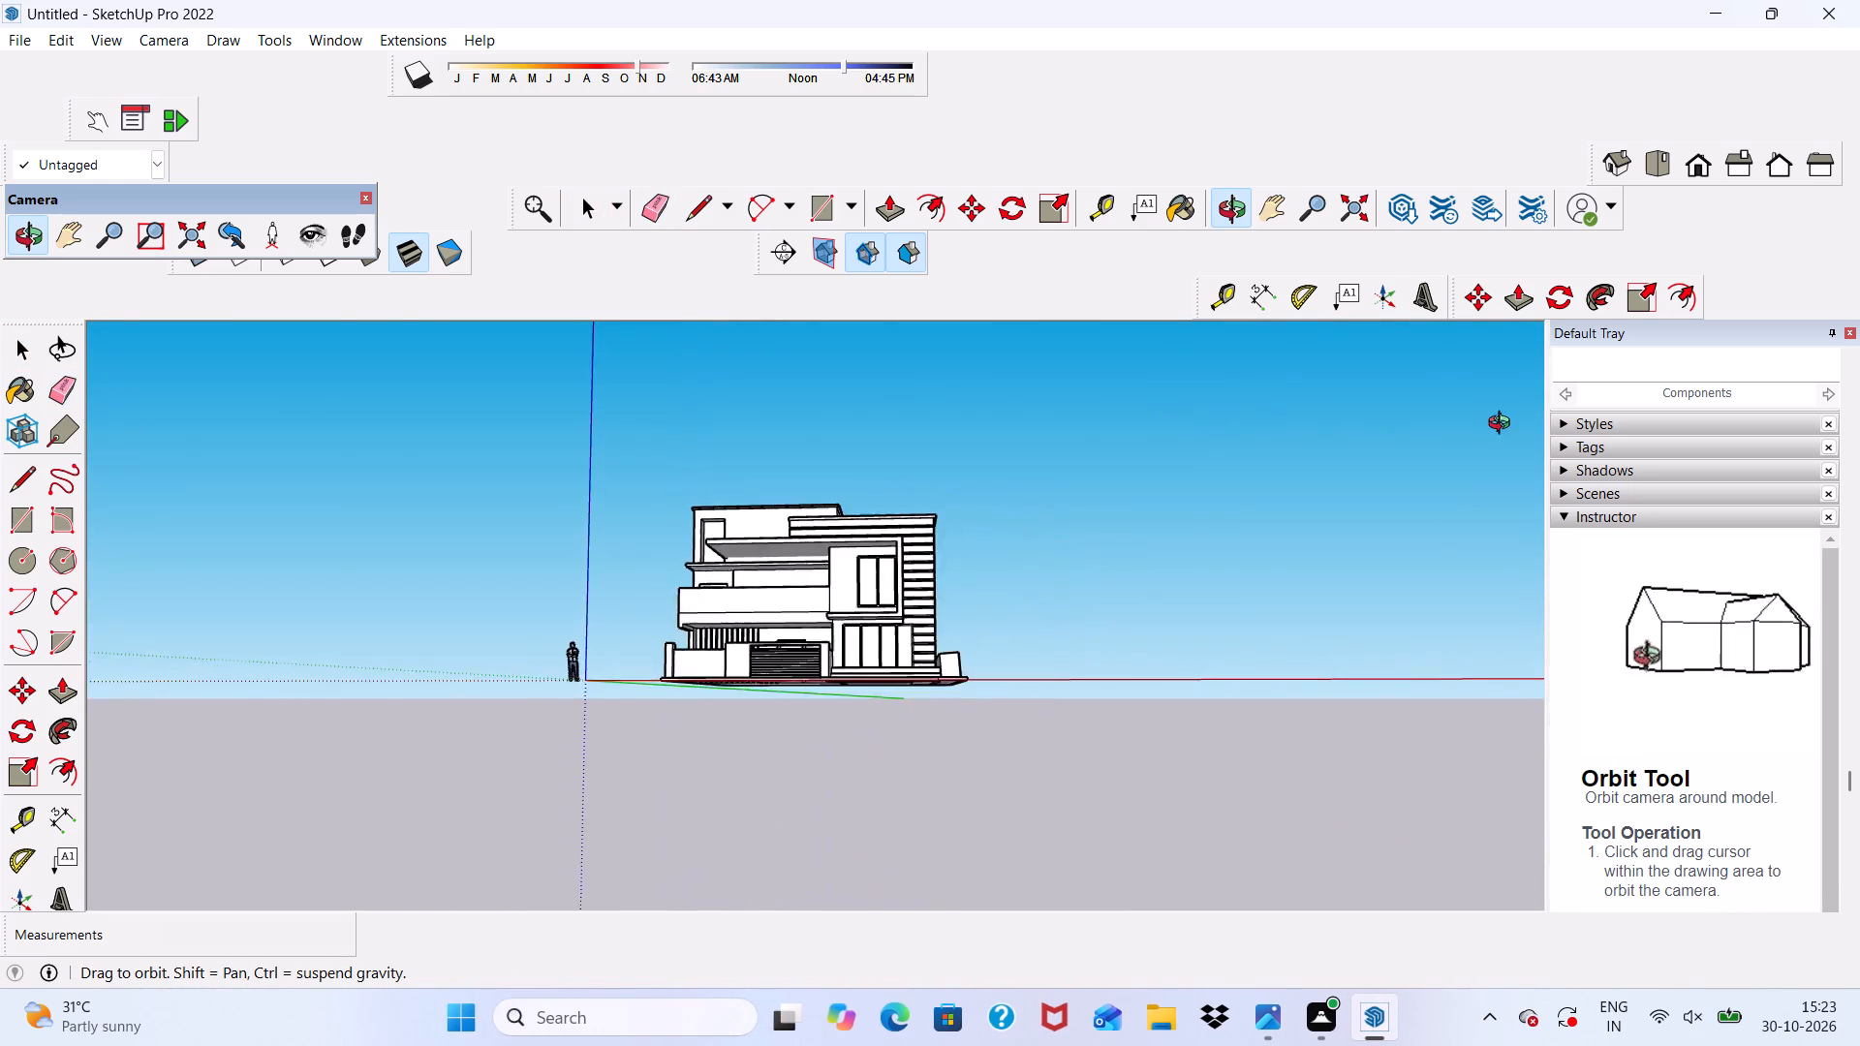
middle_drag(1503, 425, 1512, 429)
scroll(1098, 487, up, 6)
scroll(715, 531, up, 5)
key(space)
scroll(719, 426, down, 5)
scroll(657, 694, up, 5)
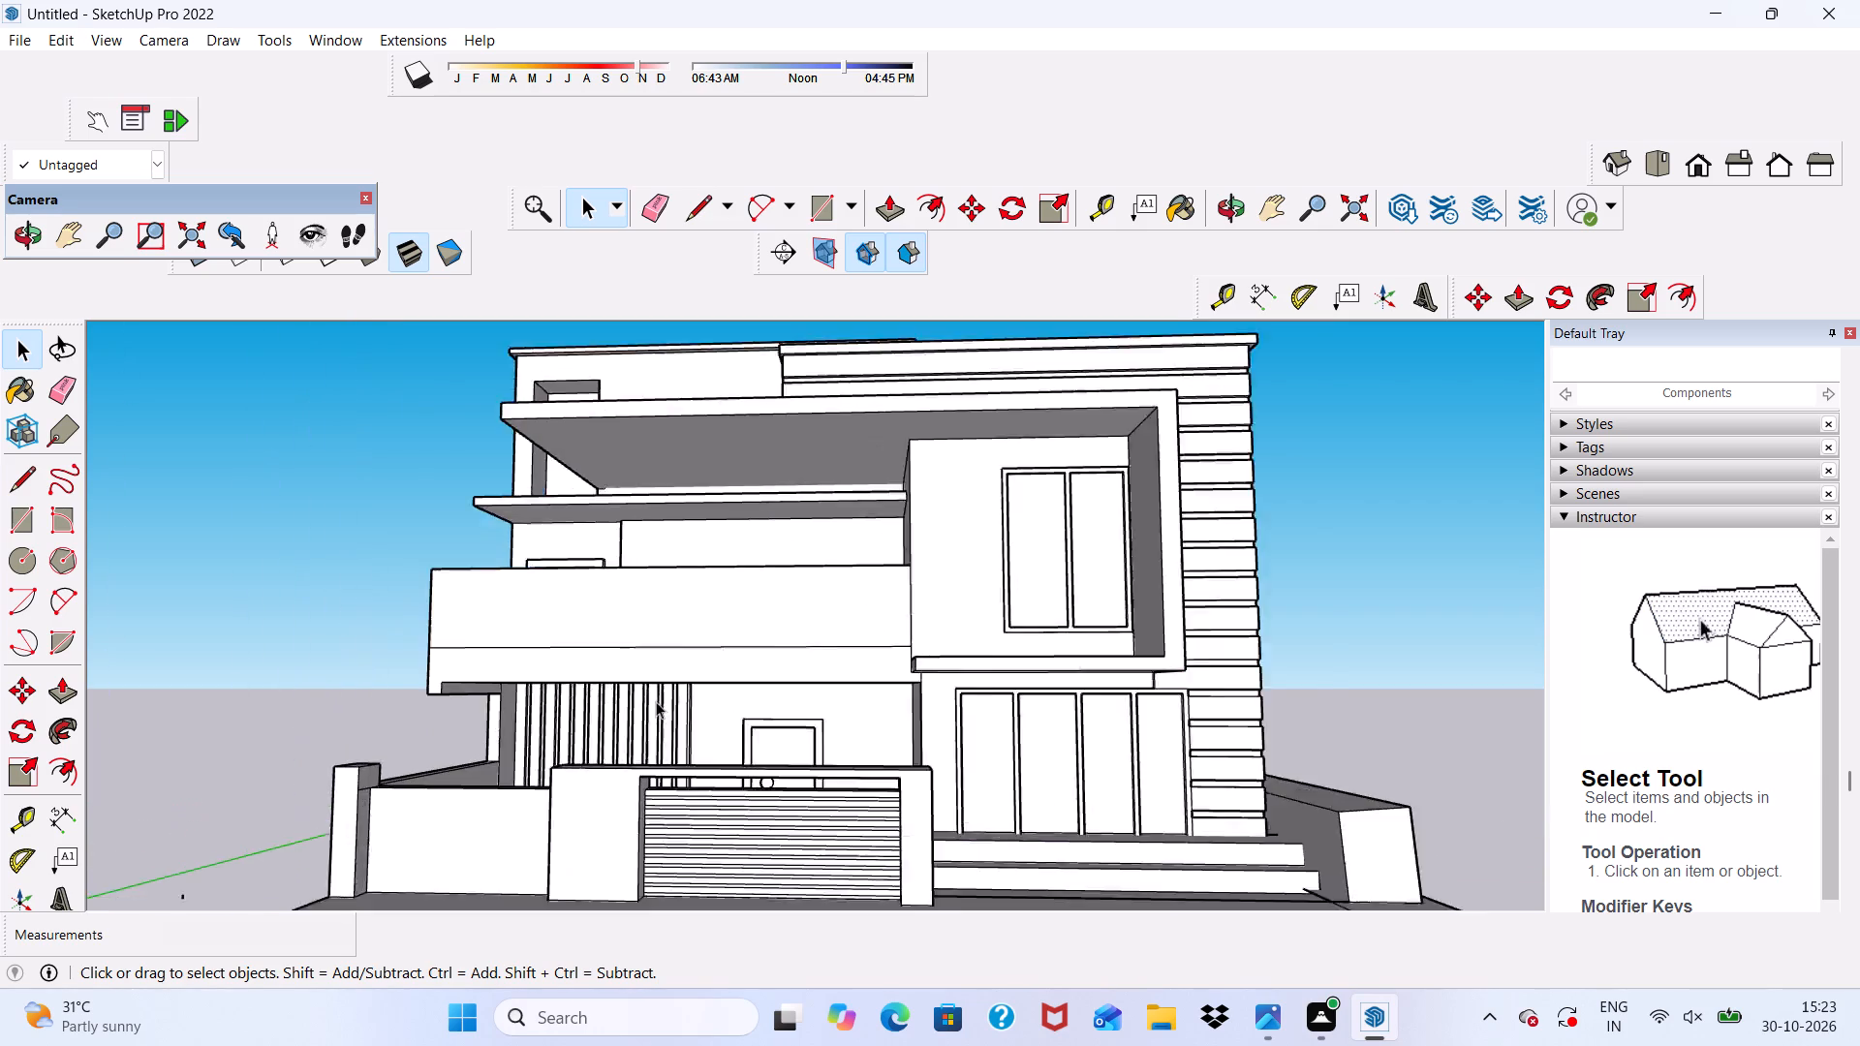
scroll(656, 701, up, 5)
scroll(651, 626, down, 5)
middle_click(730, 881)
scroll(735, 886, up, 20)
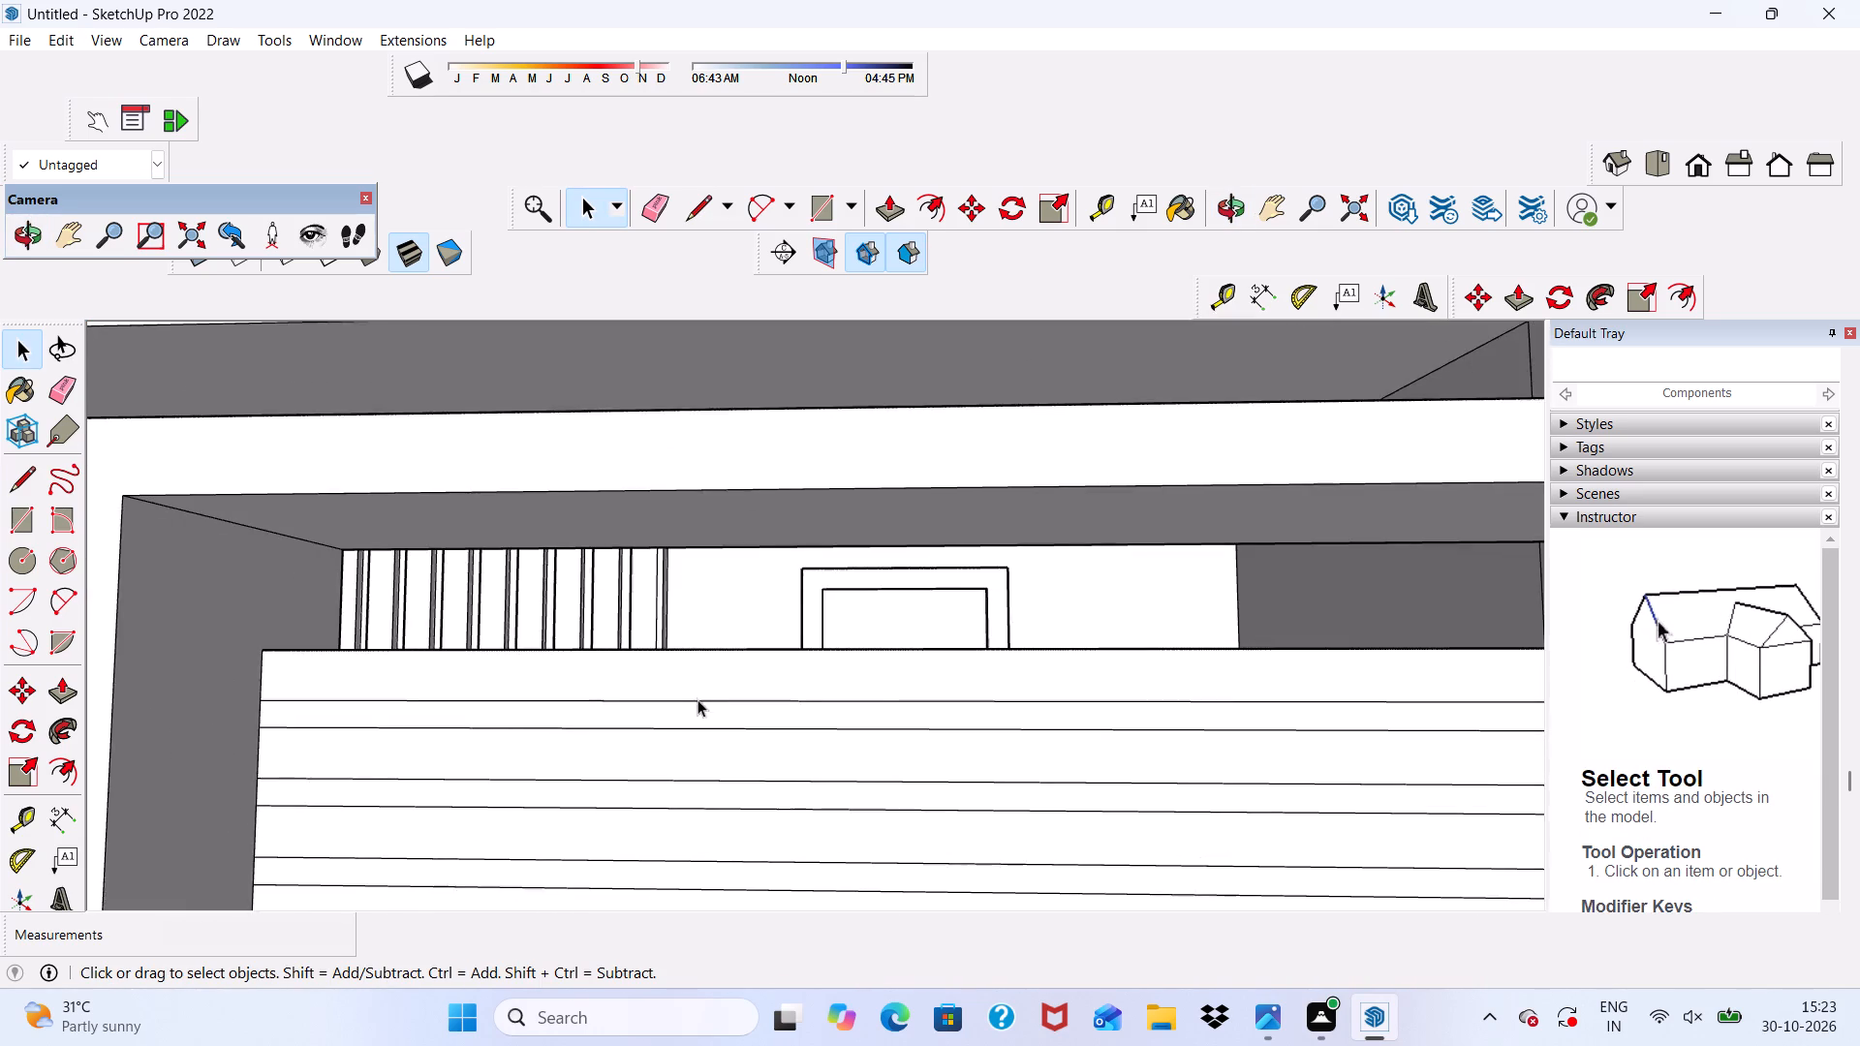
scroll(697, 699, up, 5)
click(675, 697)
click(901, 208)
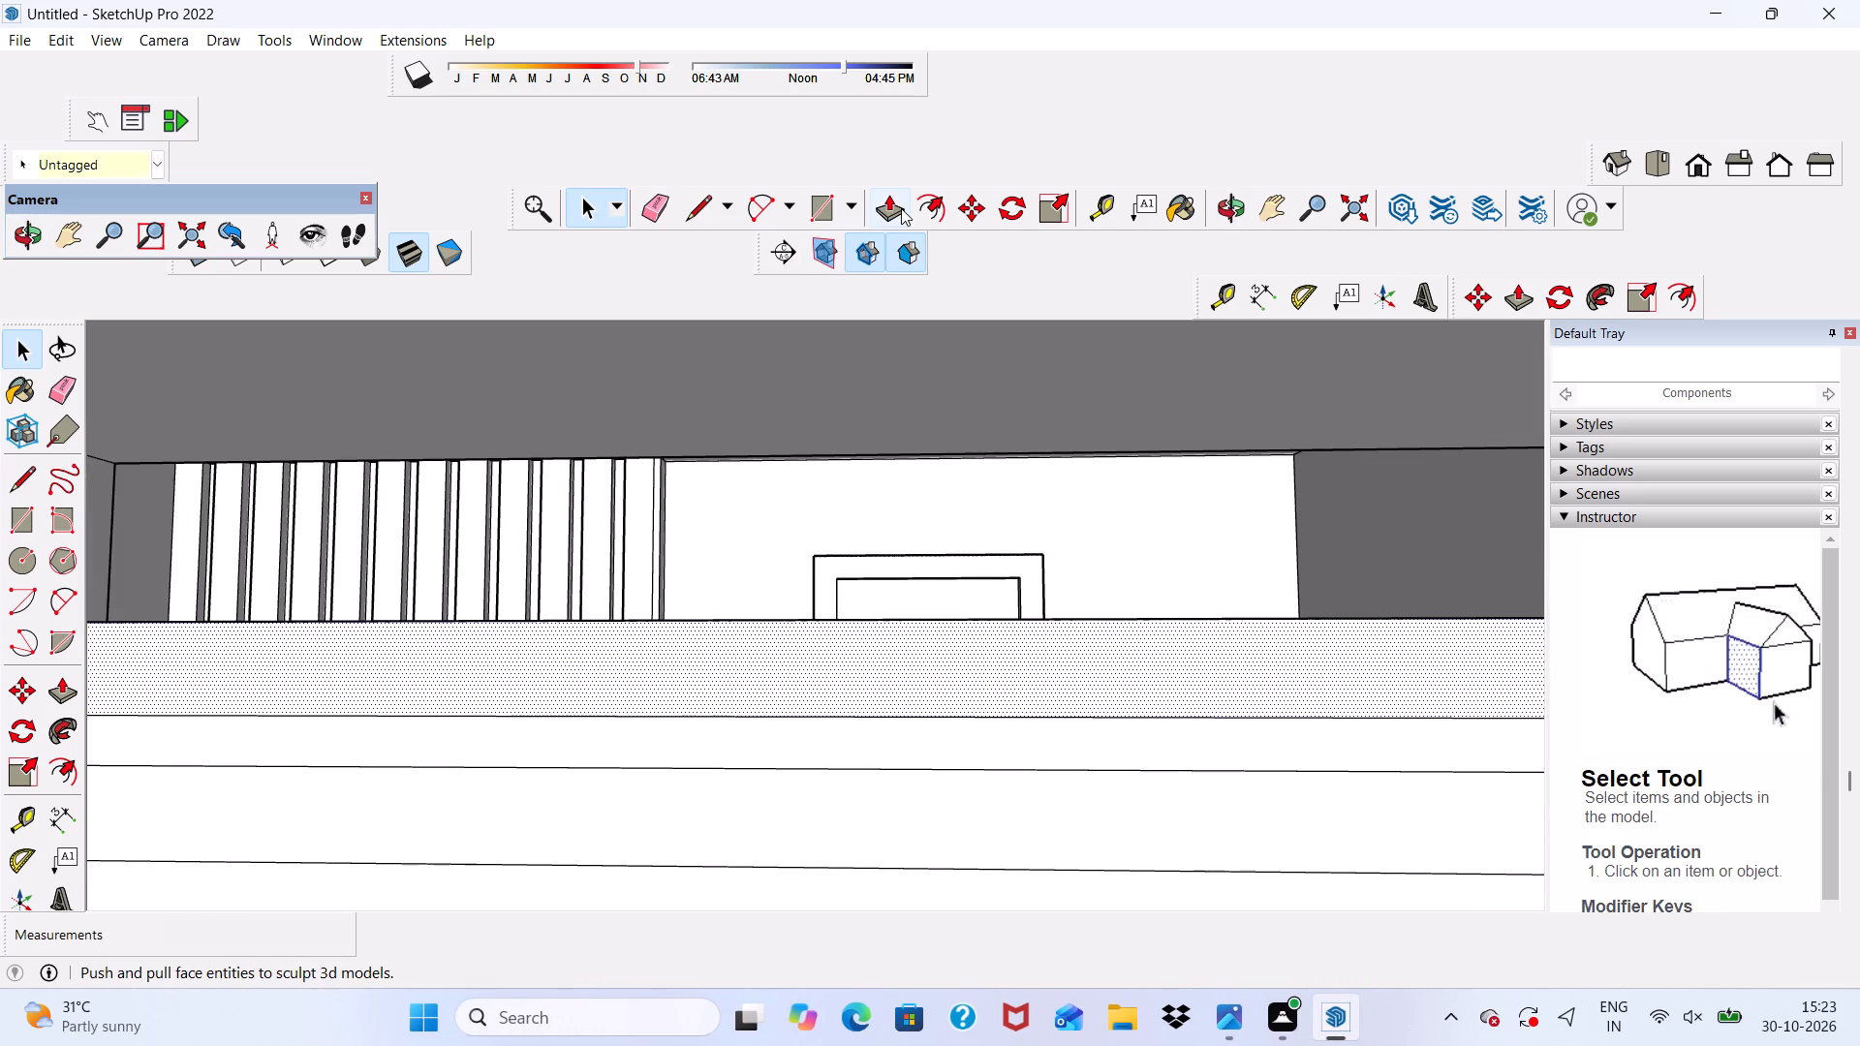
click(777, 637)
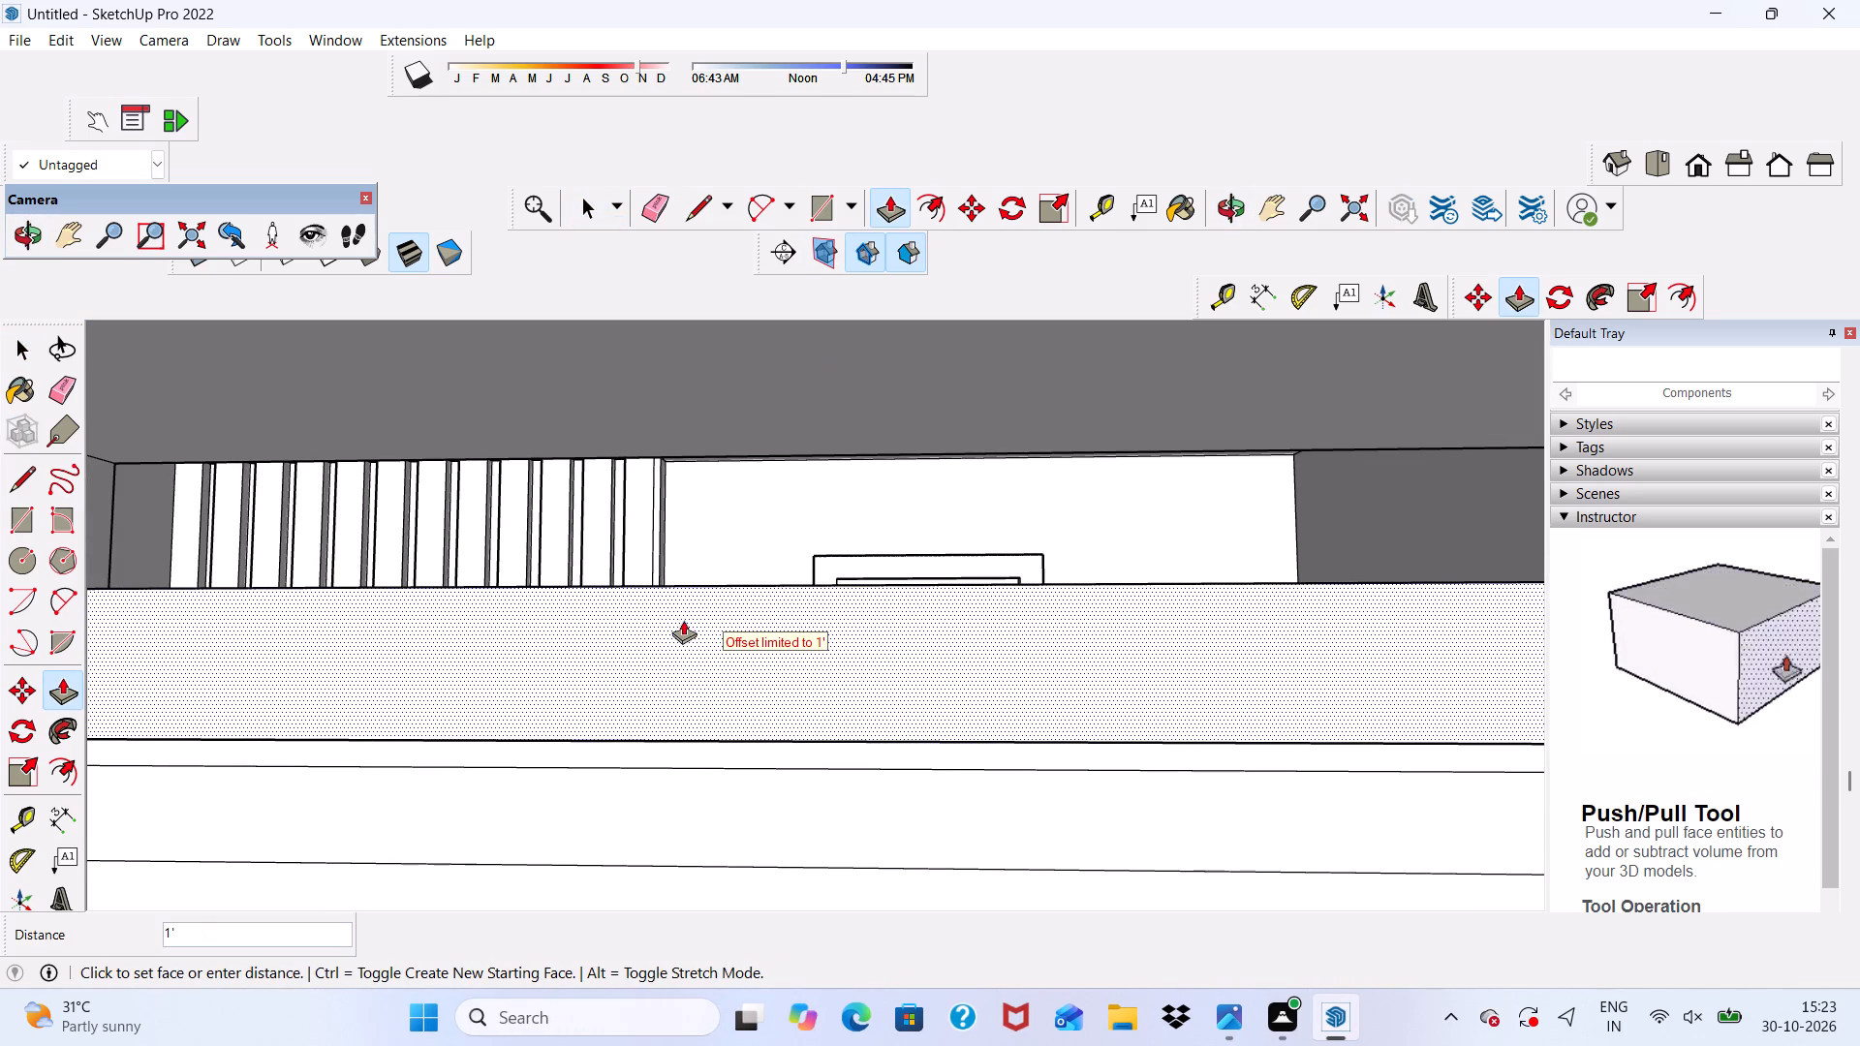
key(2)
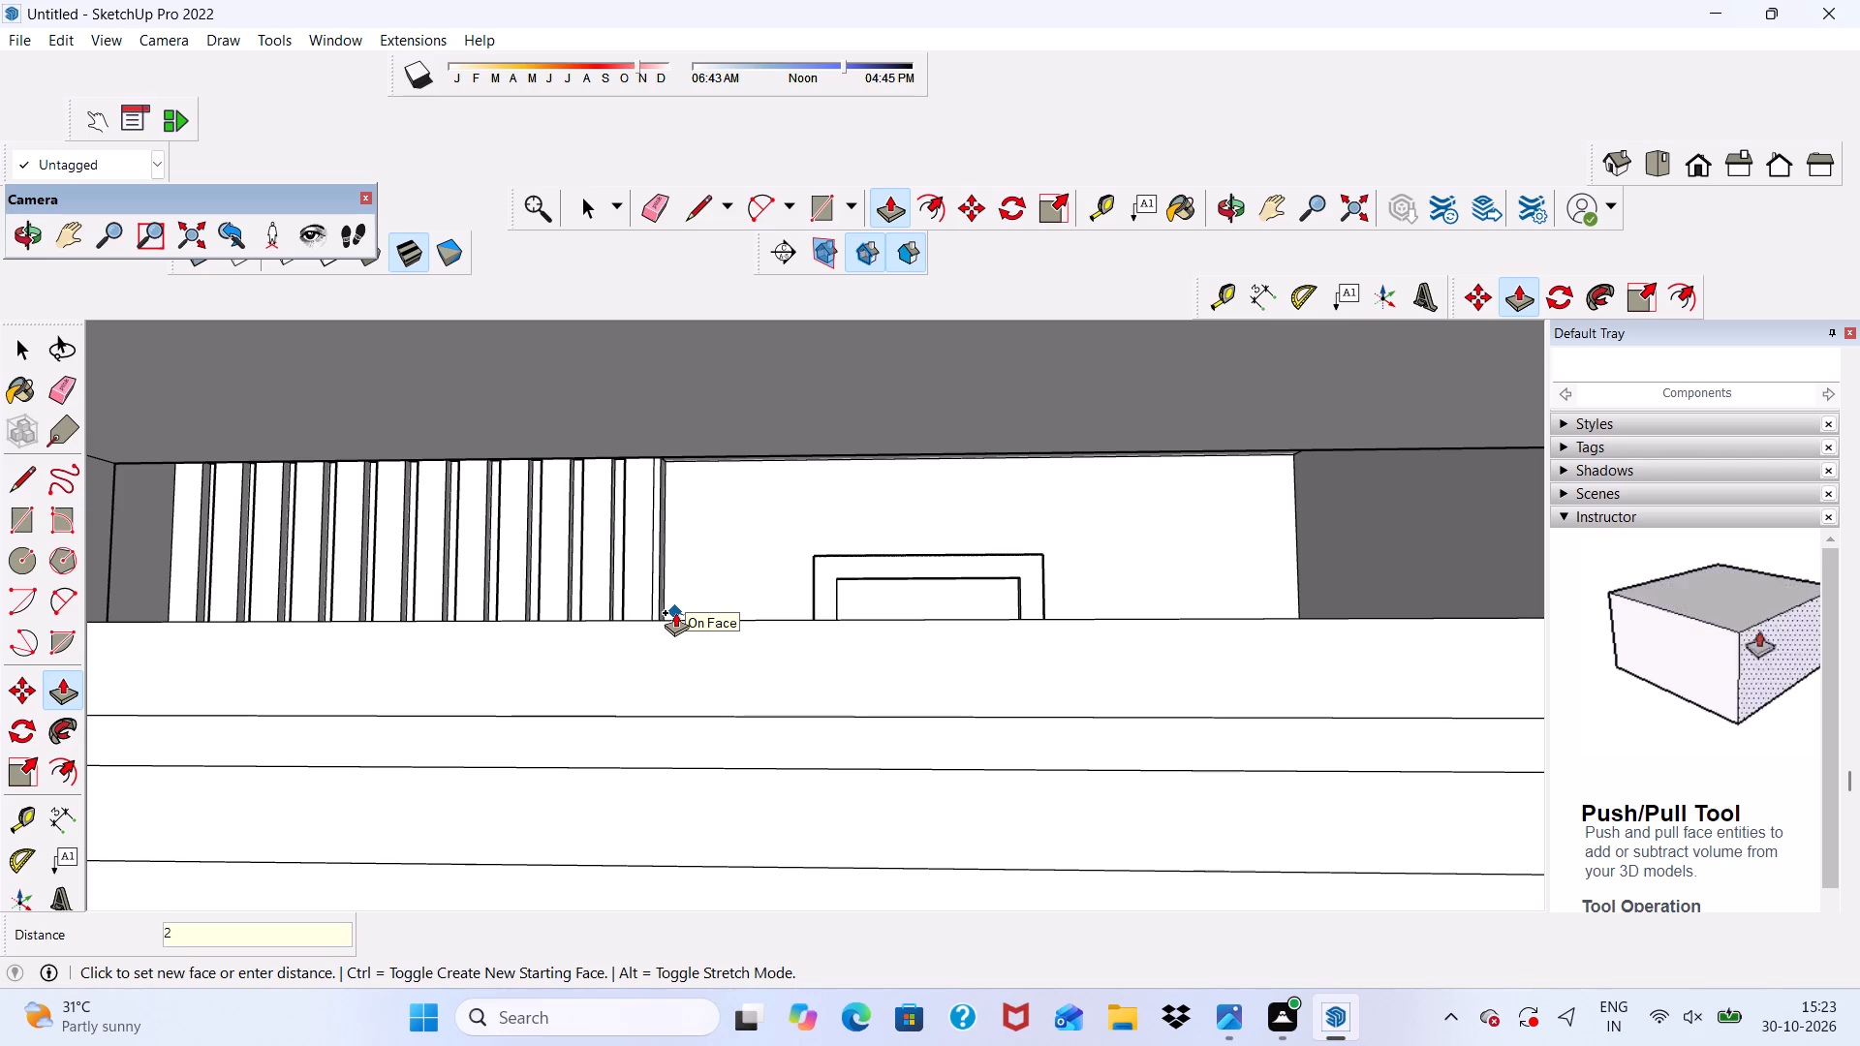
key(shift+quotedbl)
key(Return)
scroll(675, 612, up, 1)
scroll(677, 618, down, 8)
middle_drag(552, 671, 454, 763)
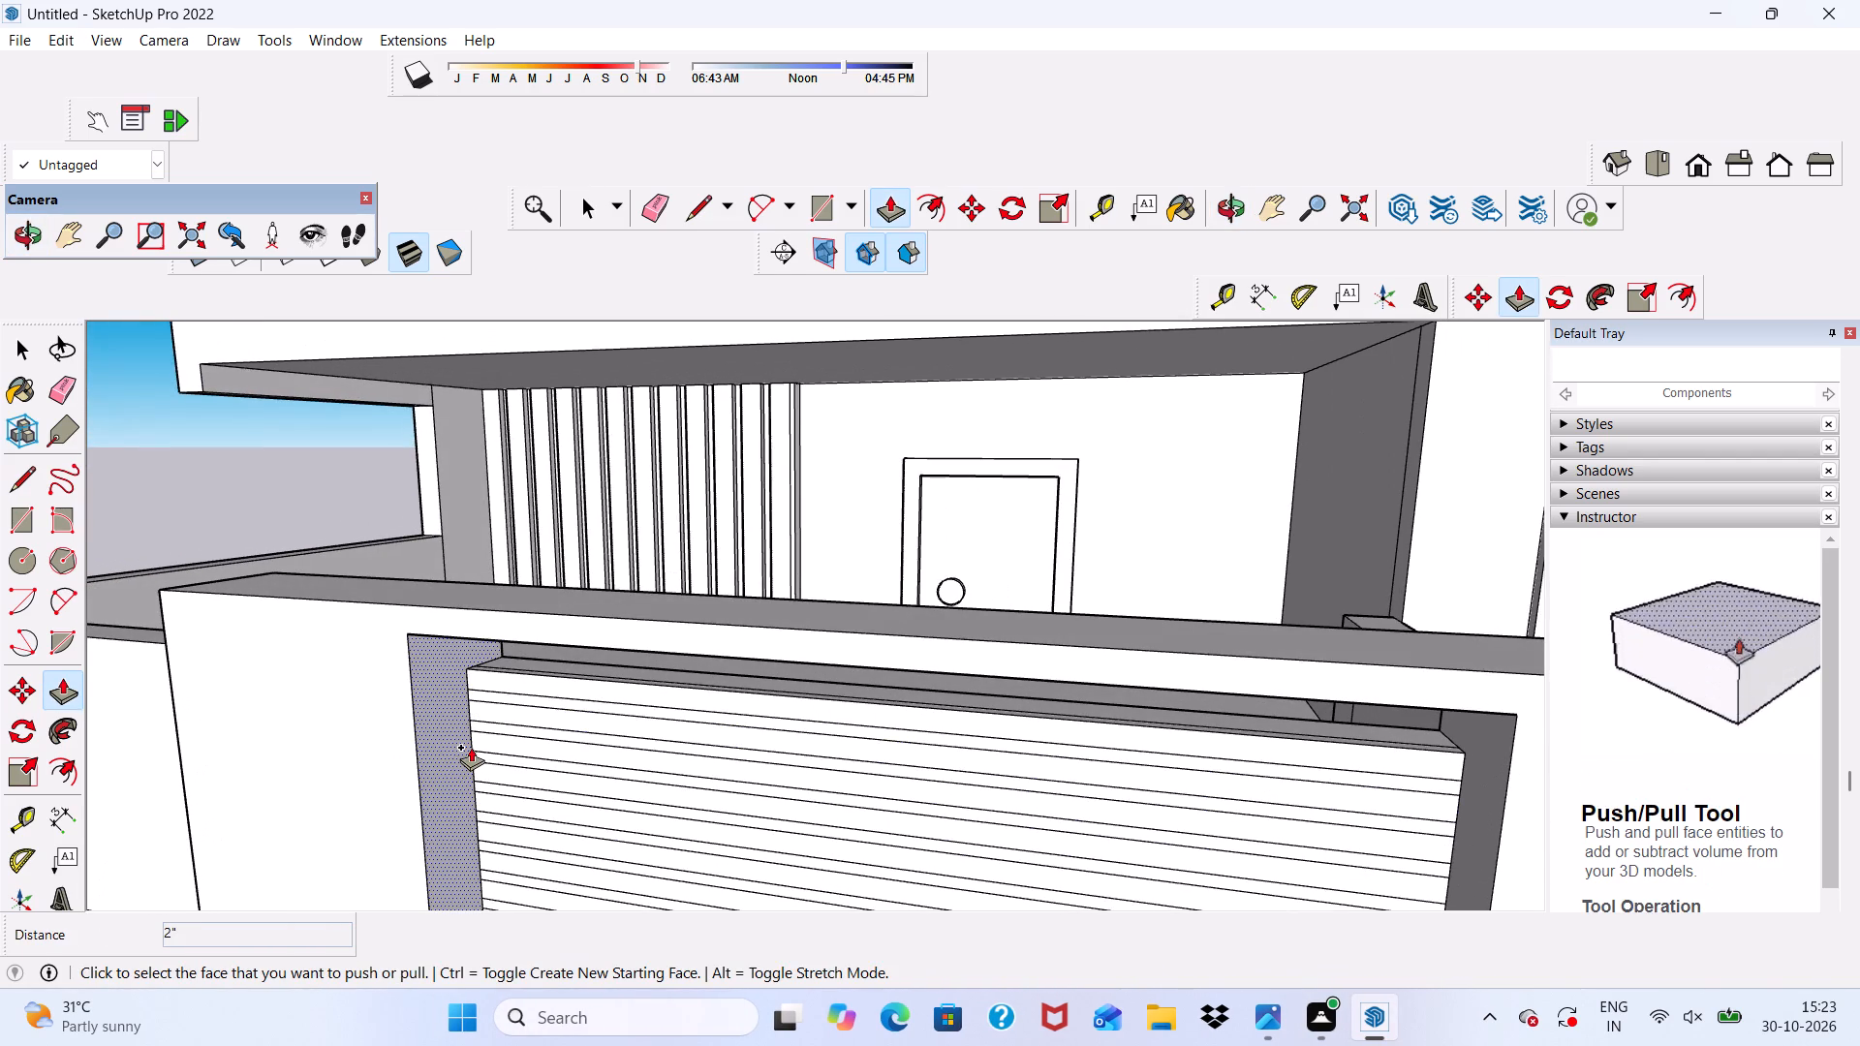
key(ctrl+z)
Pull the gate panel's top wide strip outward by 2" to form a projecting slat.
scroll(644, 663, up, 5)
scroll(561, 766, down, 6)
scroll(450, 825, up, 4)
scroll(412, 652, down, 6)
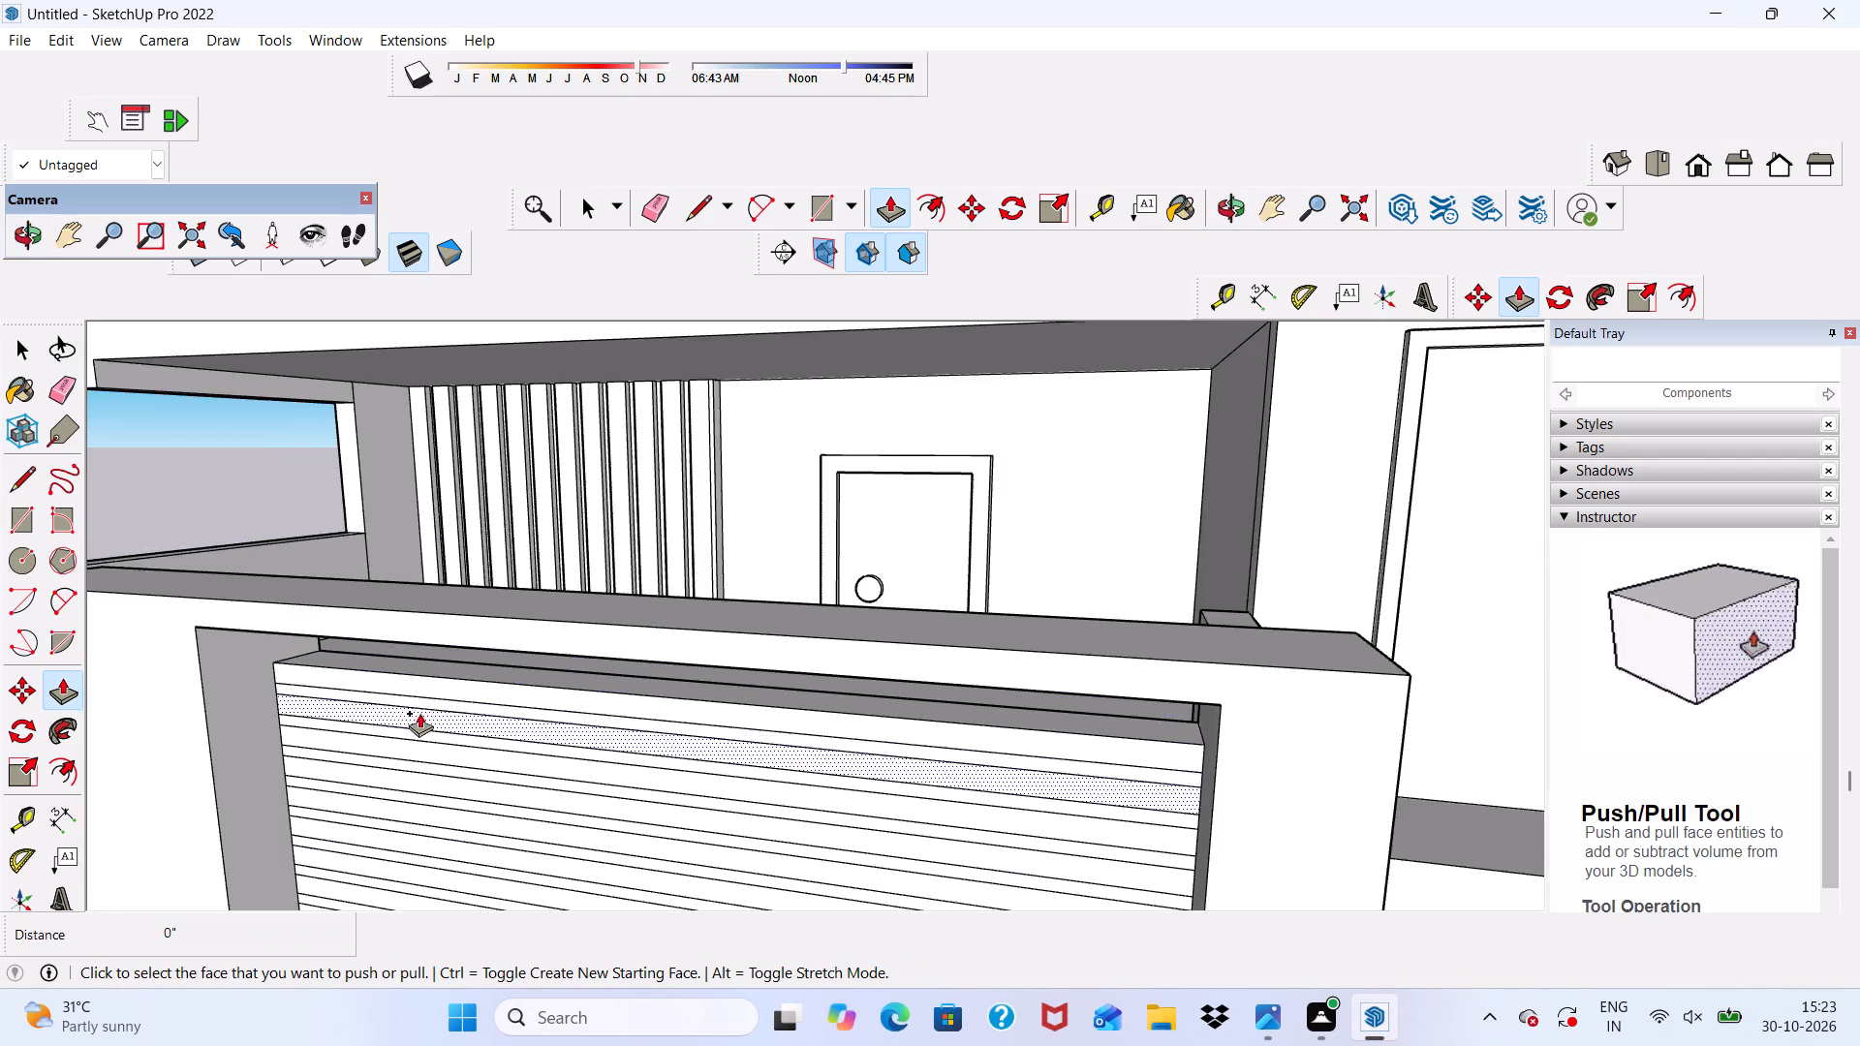
scroll(419, 713, up, 5)
click(418, 680)
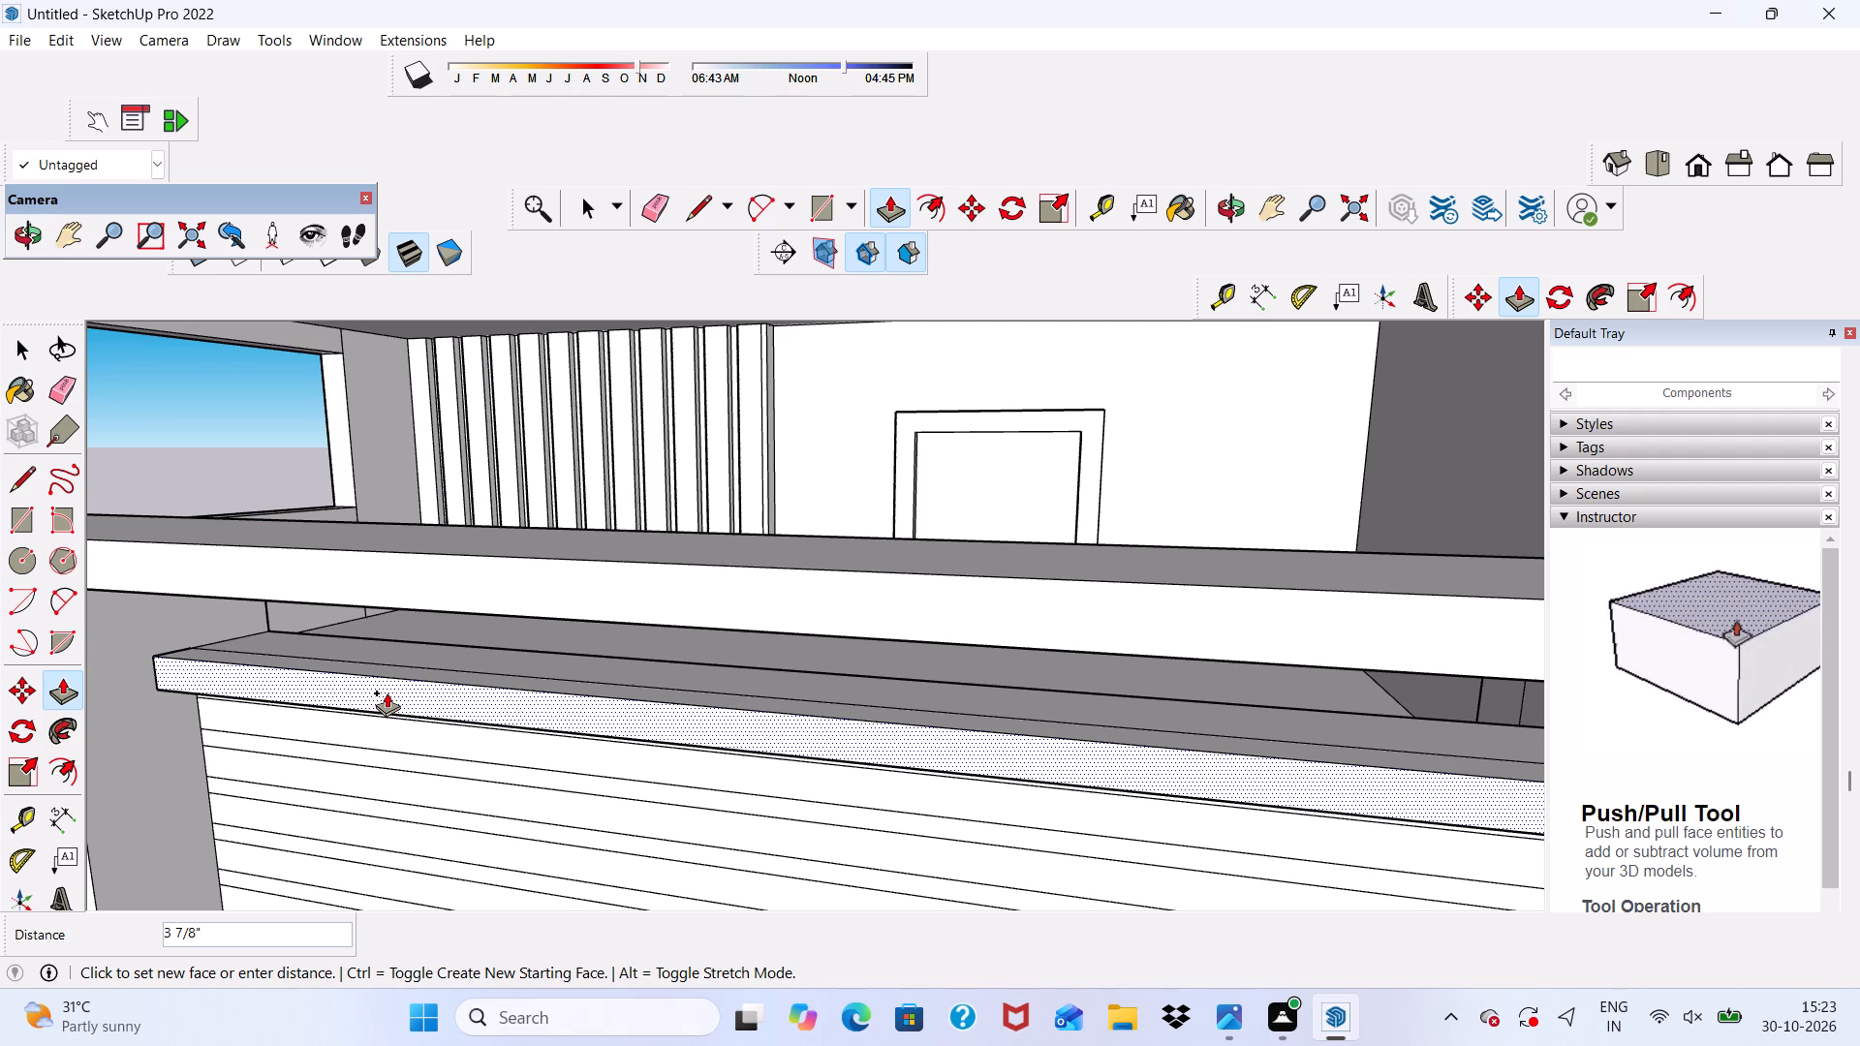
key(2)
key(shift+quotedbl)
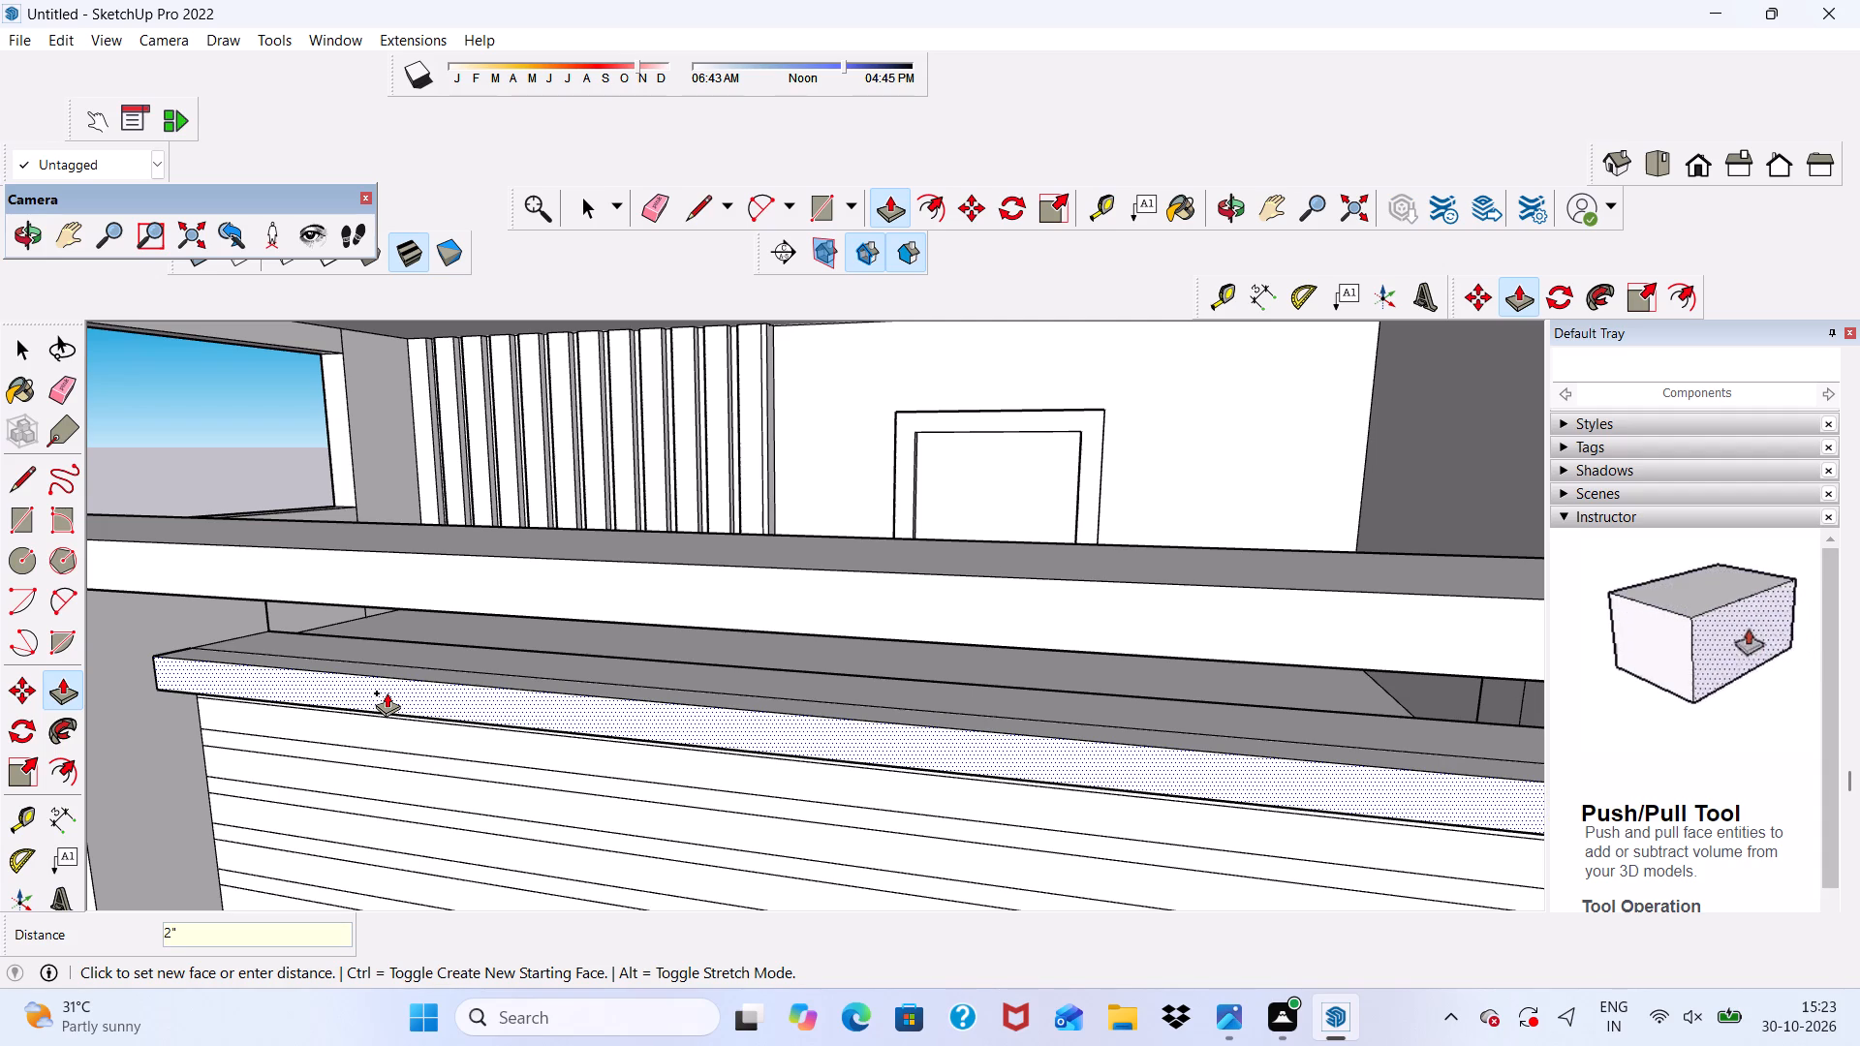
key(Return)
Pull the second, third and fourth wide strips of the gate panel outward 2" to match the top slat.
scroll(387, 731, up, 5)
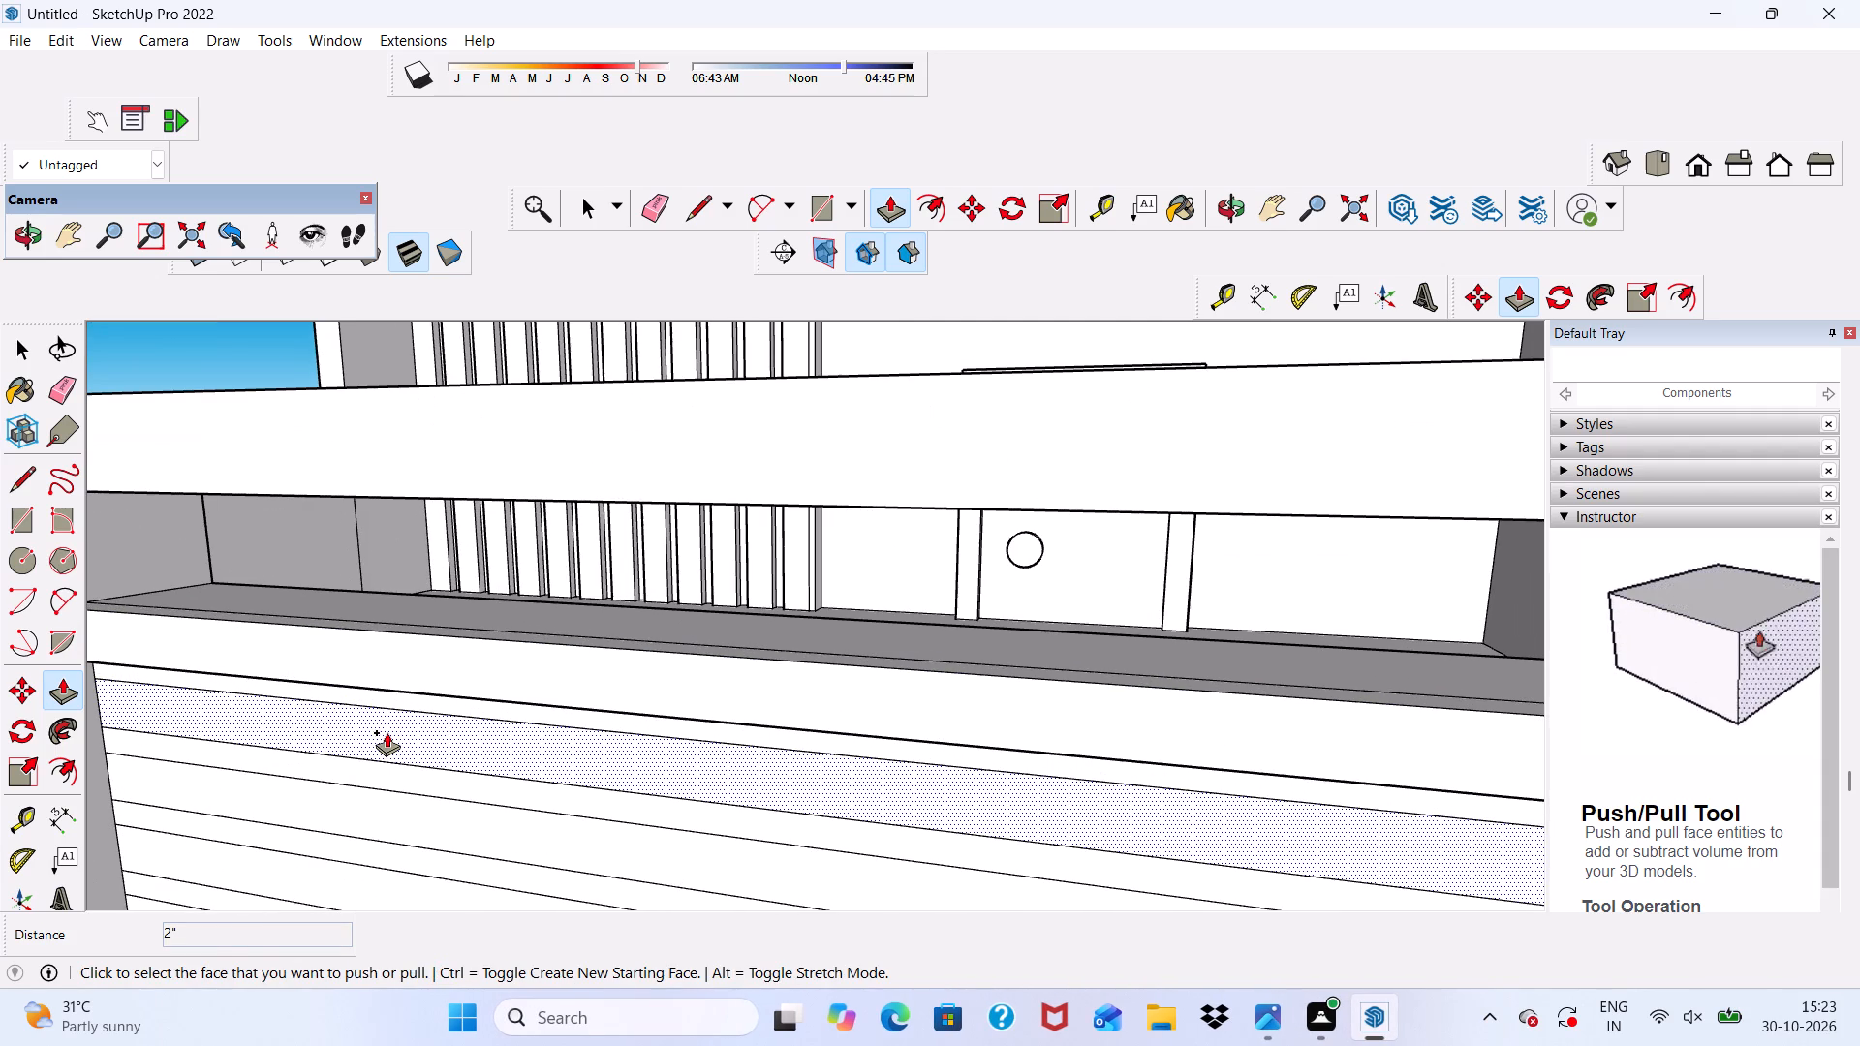
click(387, 732)
click(366, 683)
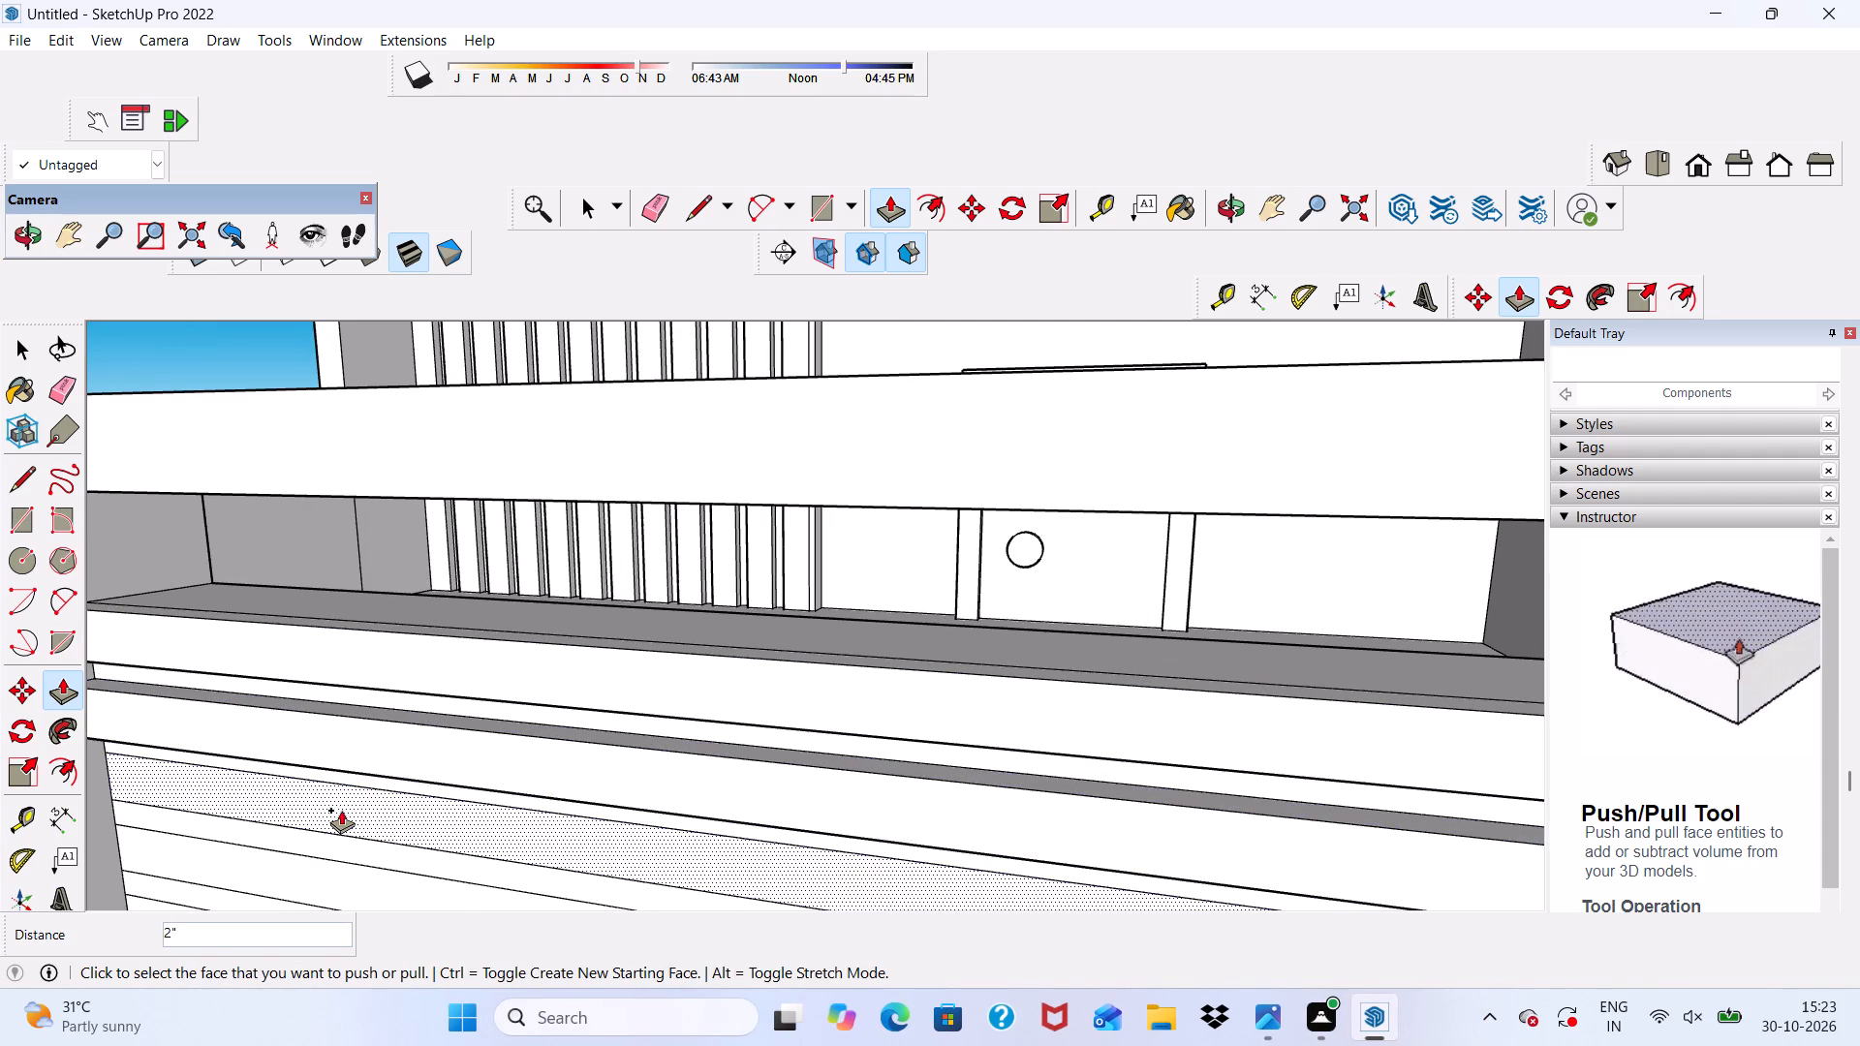
click(341, 810)
click(311, 754)
scroll(331, 697, down, 7)
scroll(374, 706, up, 1)
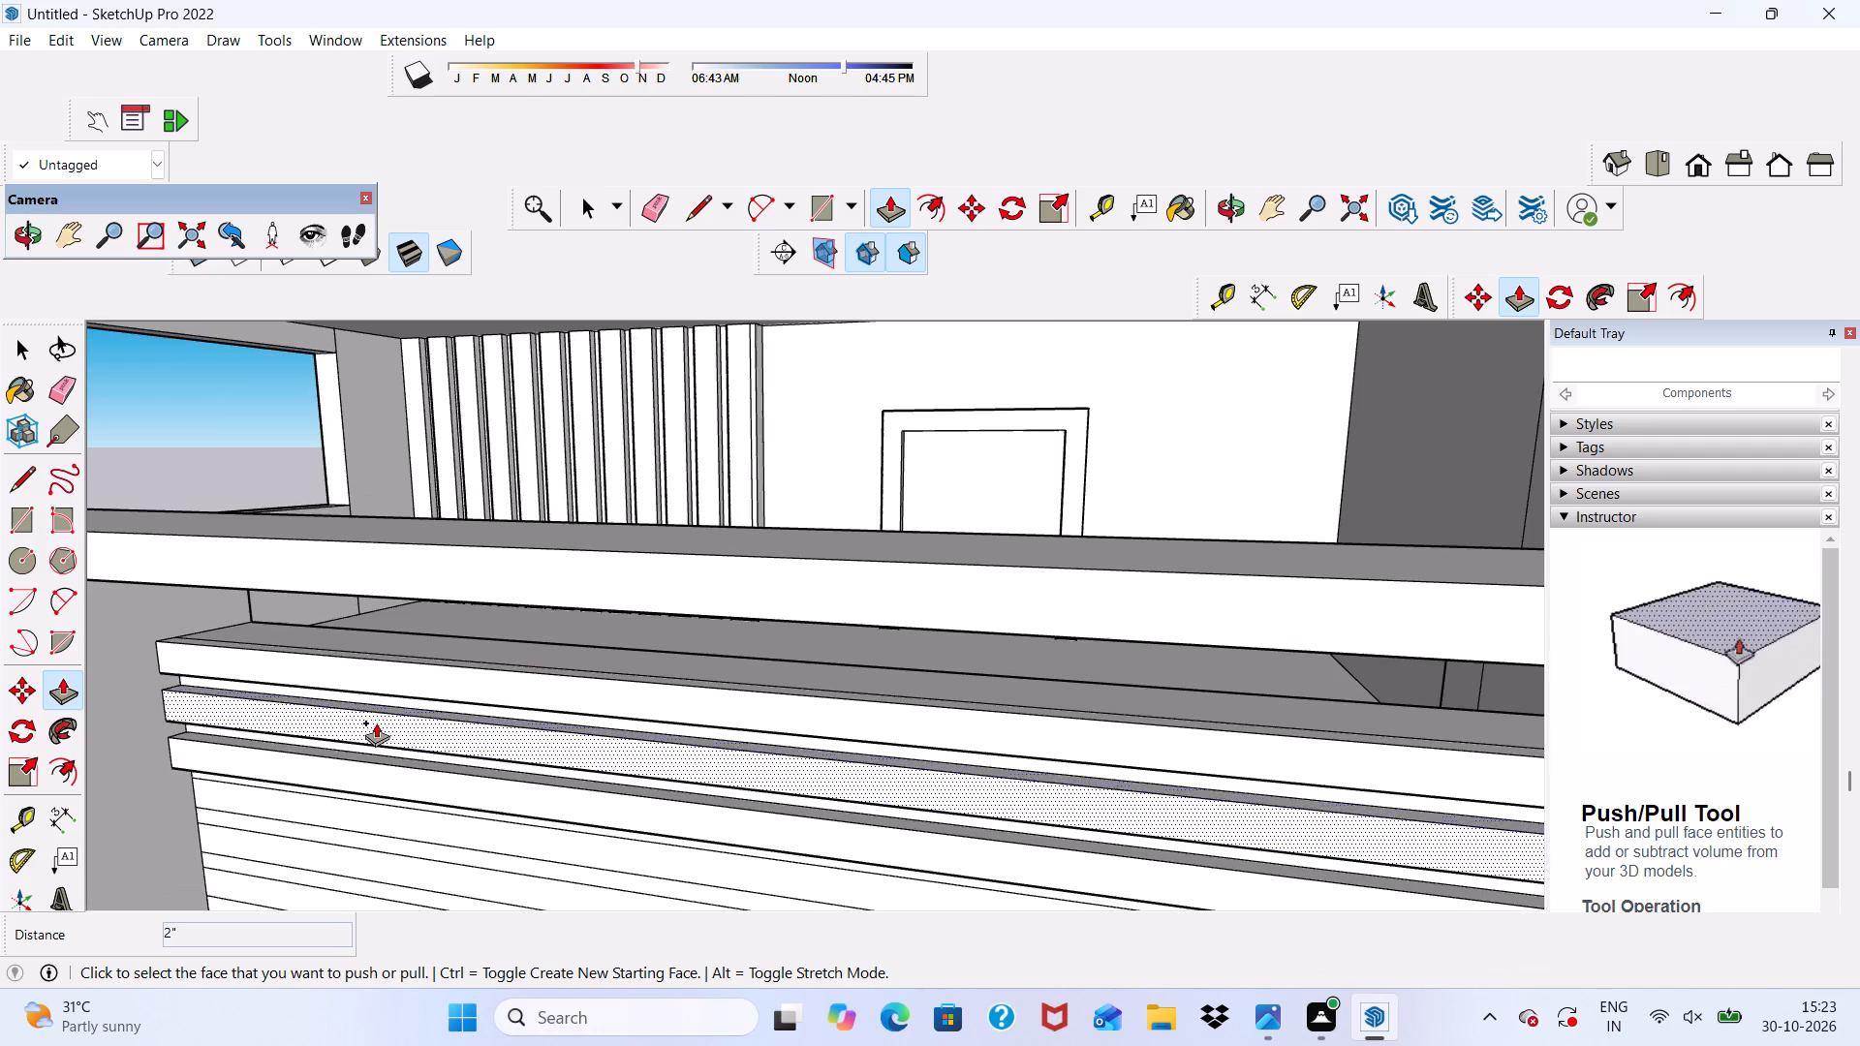
scroll(329, 810, up, 6)
click(321, 810)
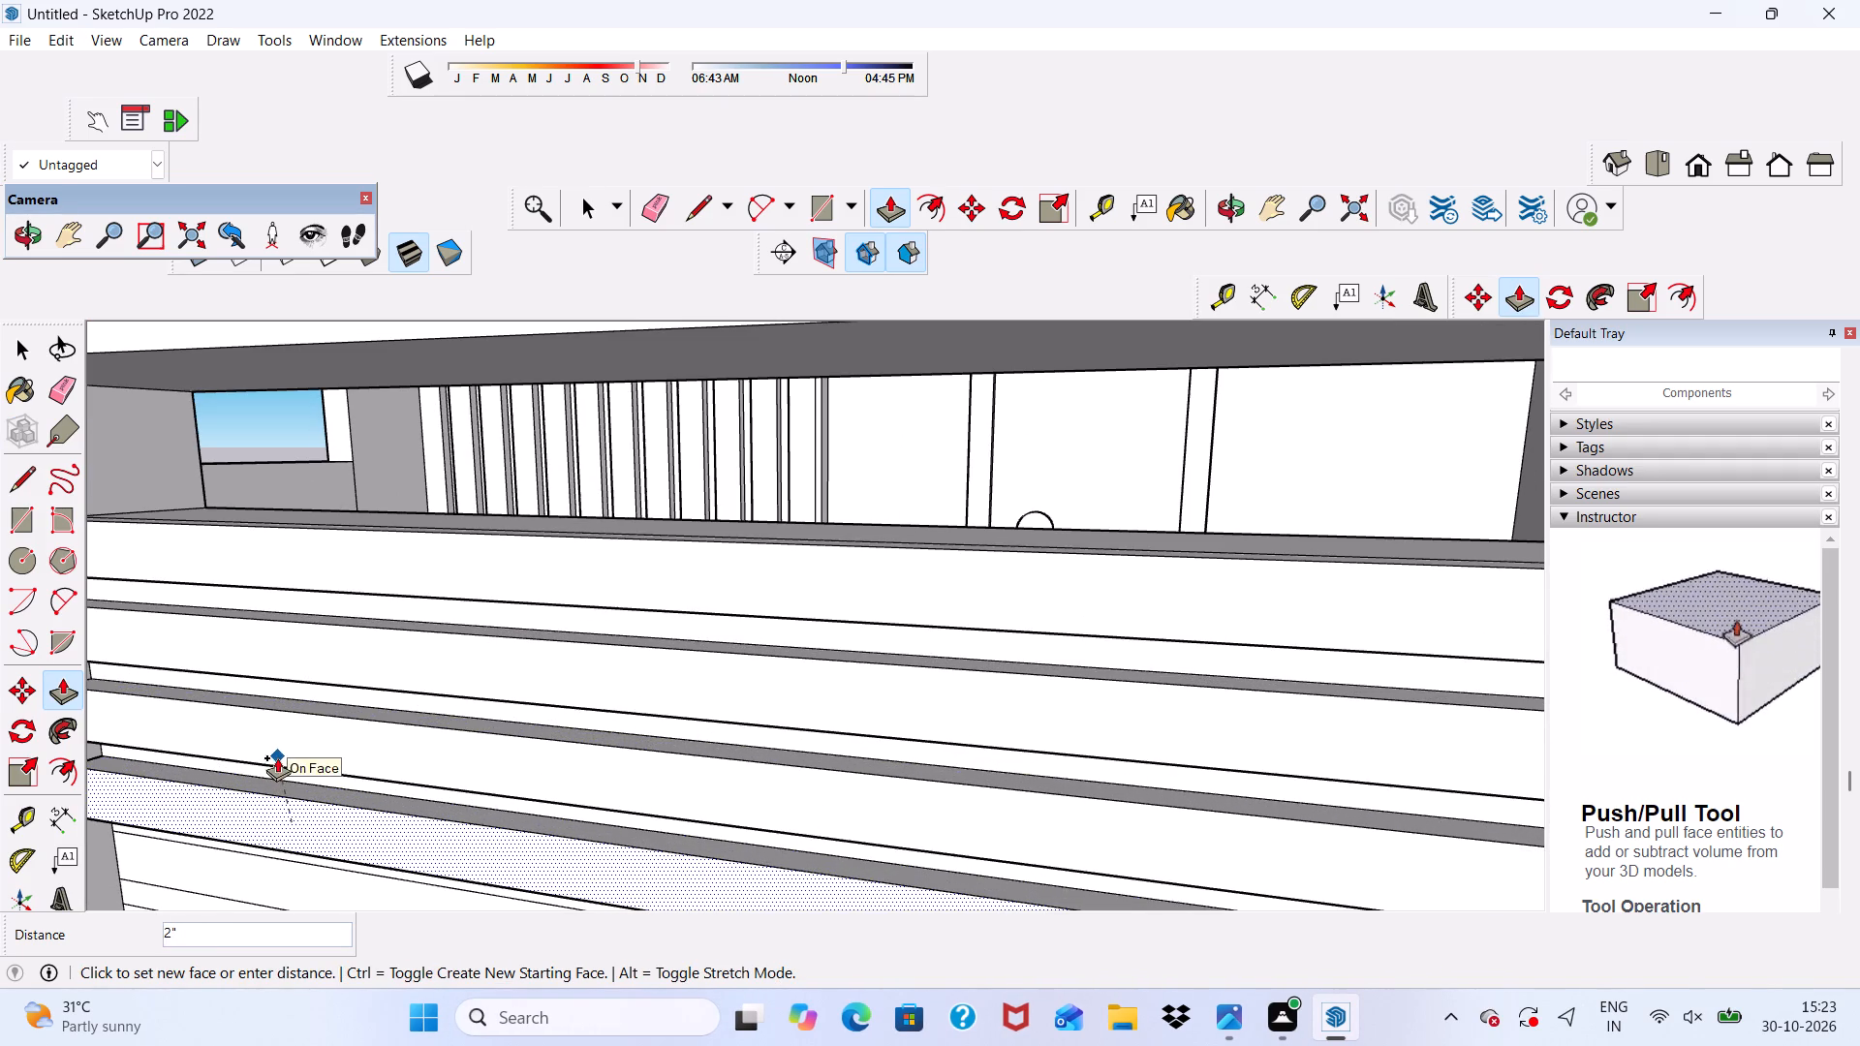
click(277, 765)
Pull the gate panel's fifth and sixth wide strips outward 2", level with the slats above.
scroll(336, 628, down, 9)
scroll(410, 725, up, 1)
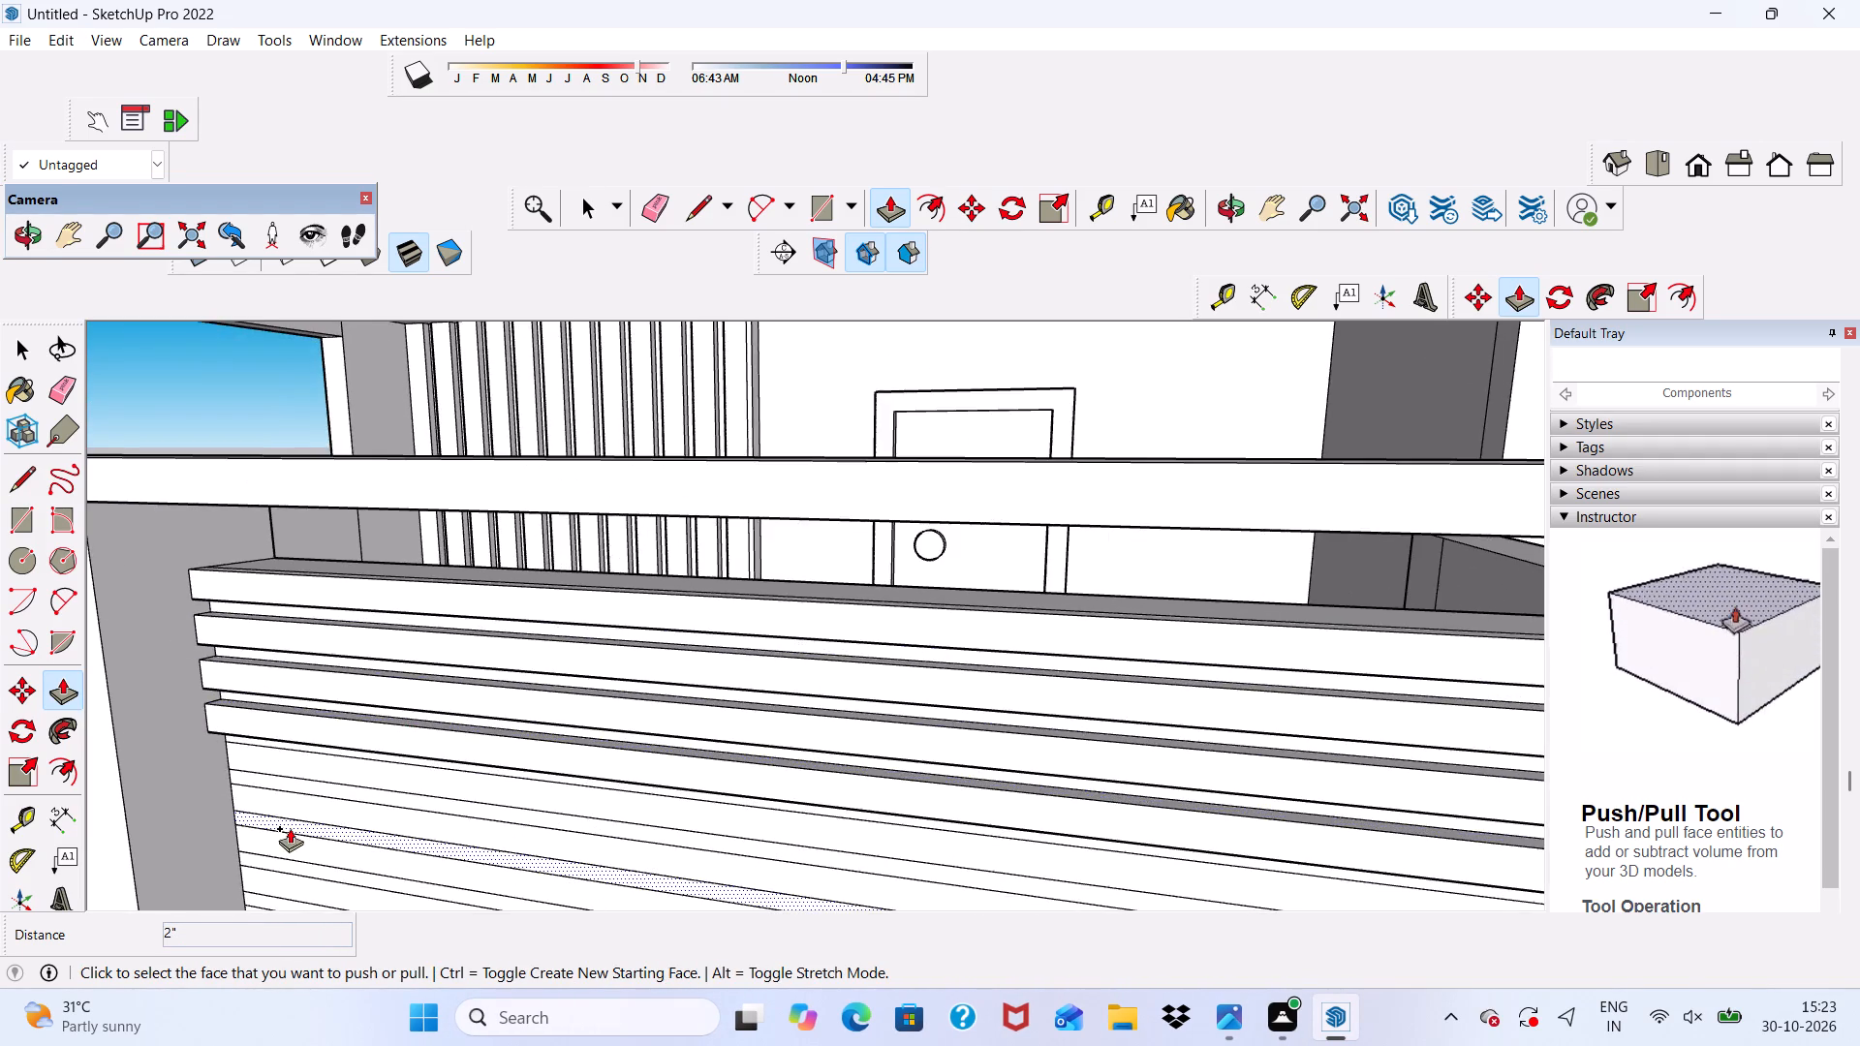
middle_drag(290, 828, 425, 729)
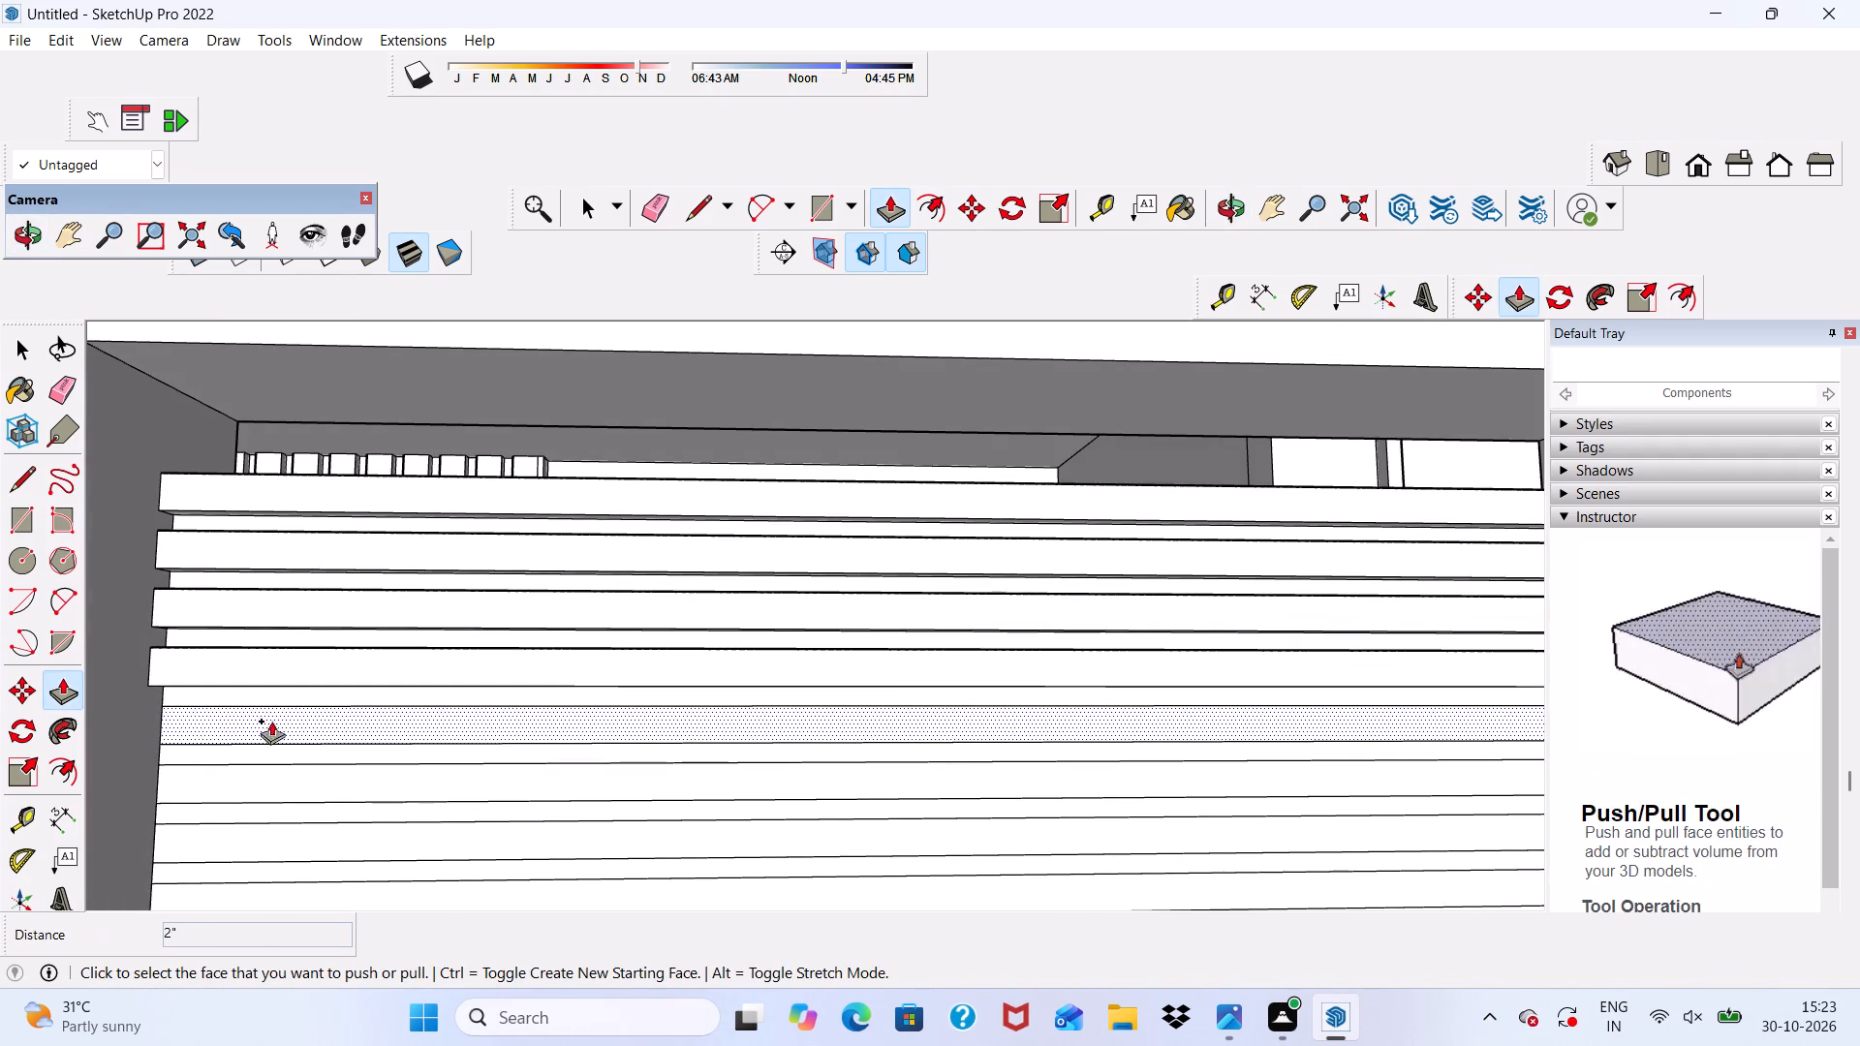
scroll(228, 713, up, 6)
click(206, 723)
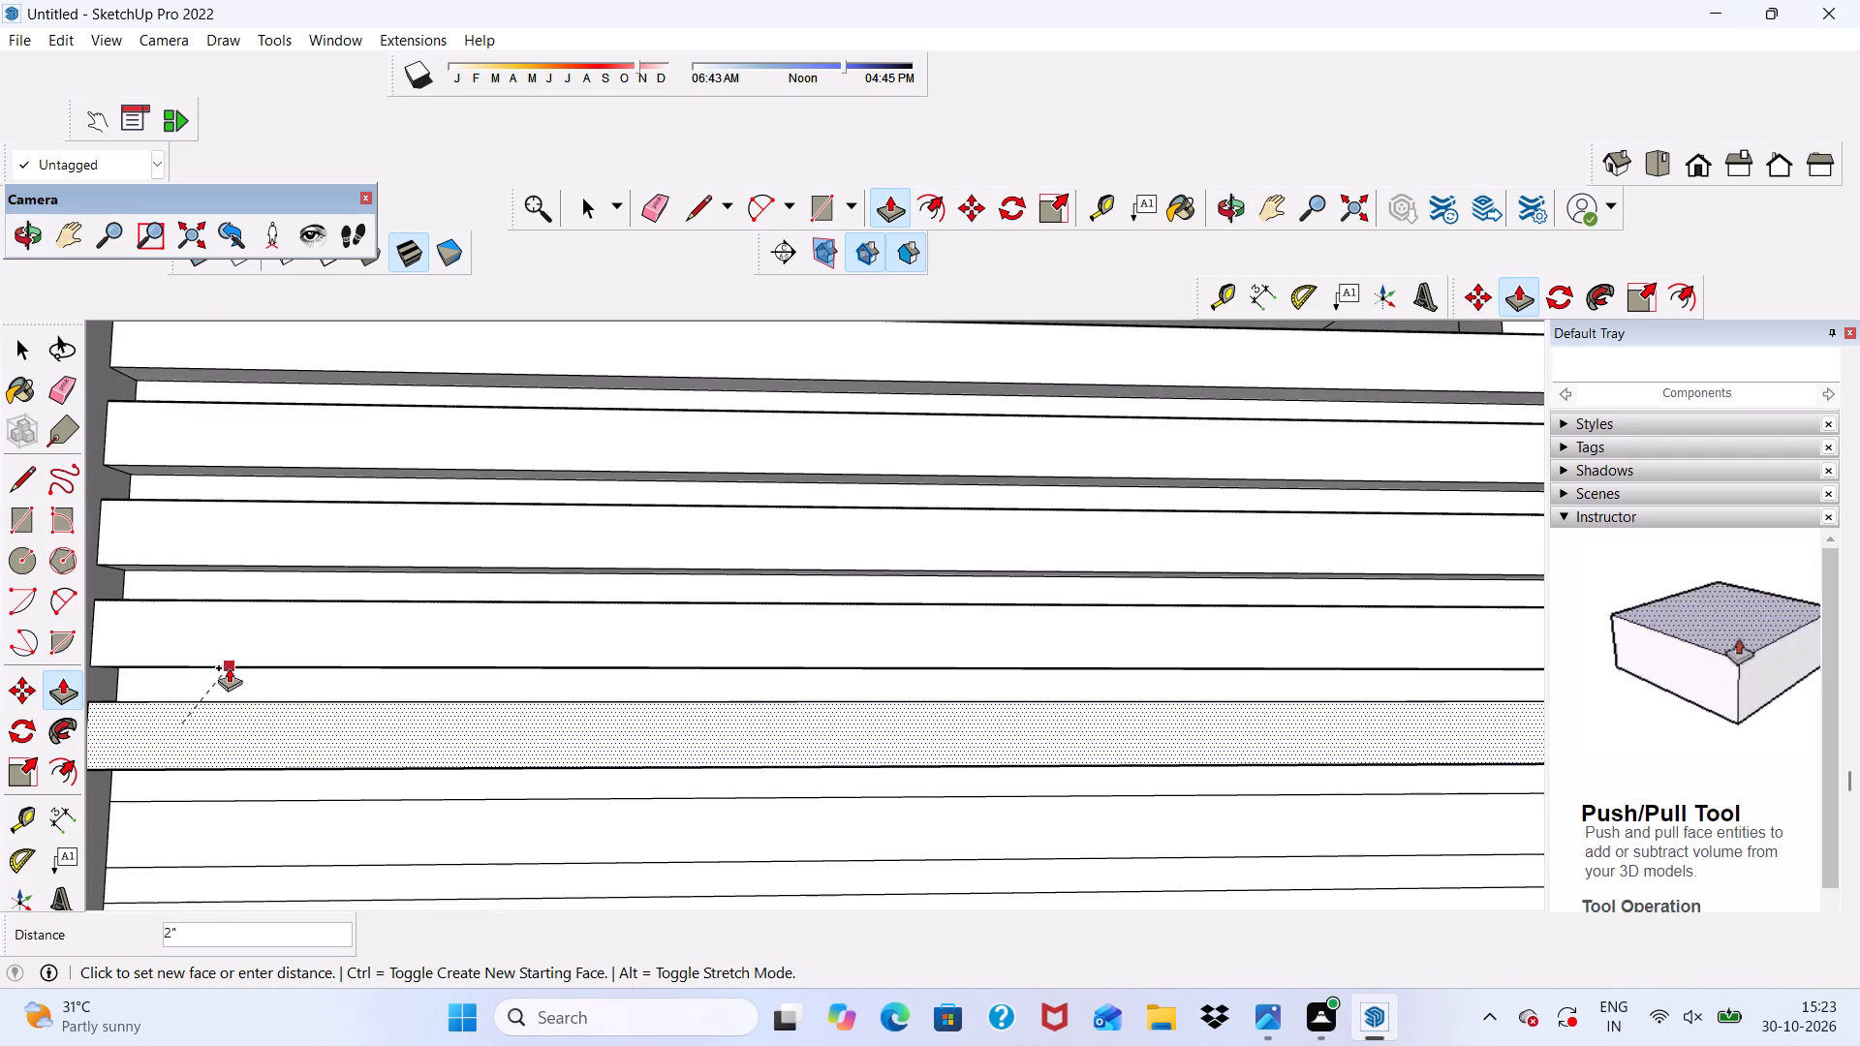
click(230, 667)
scroll(355, 541, down, 6)
scroll(371, 690, up, 7)
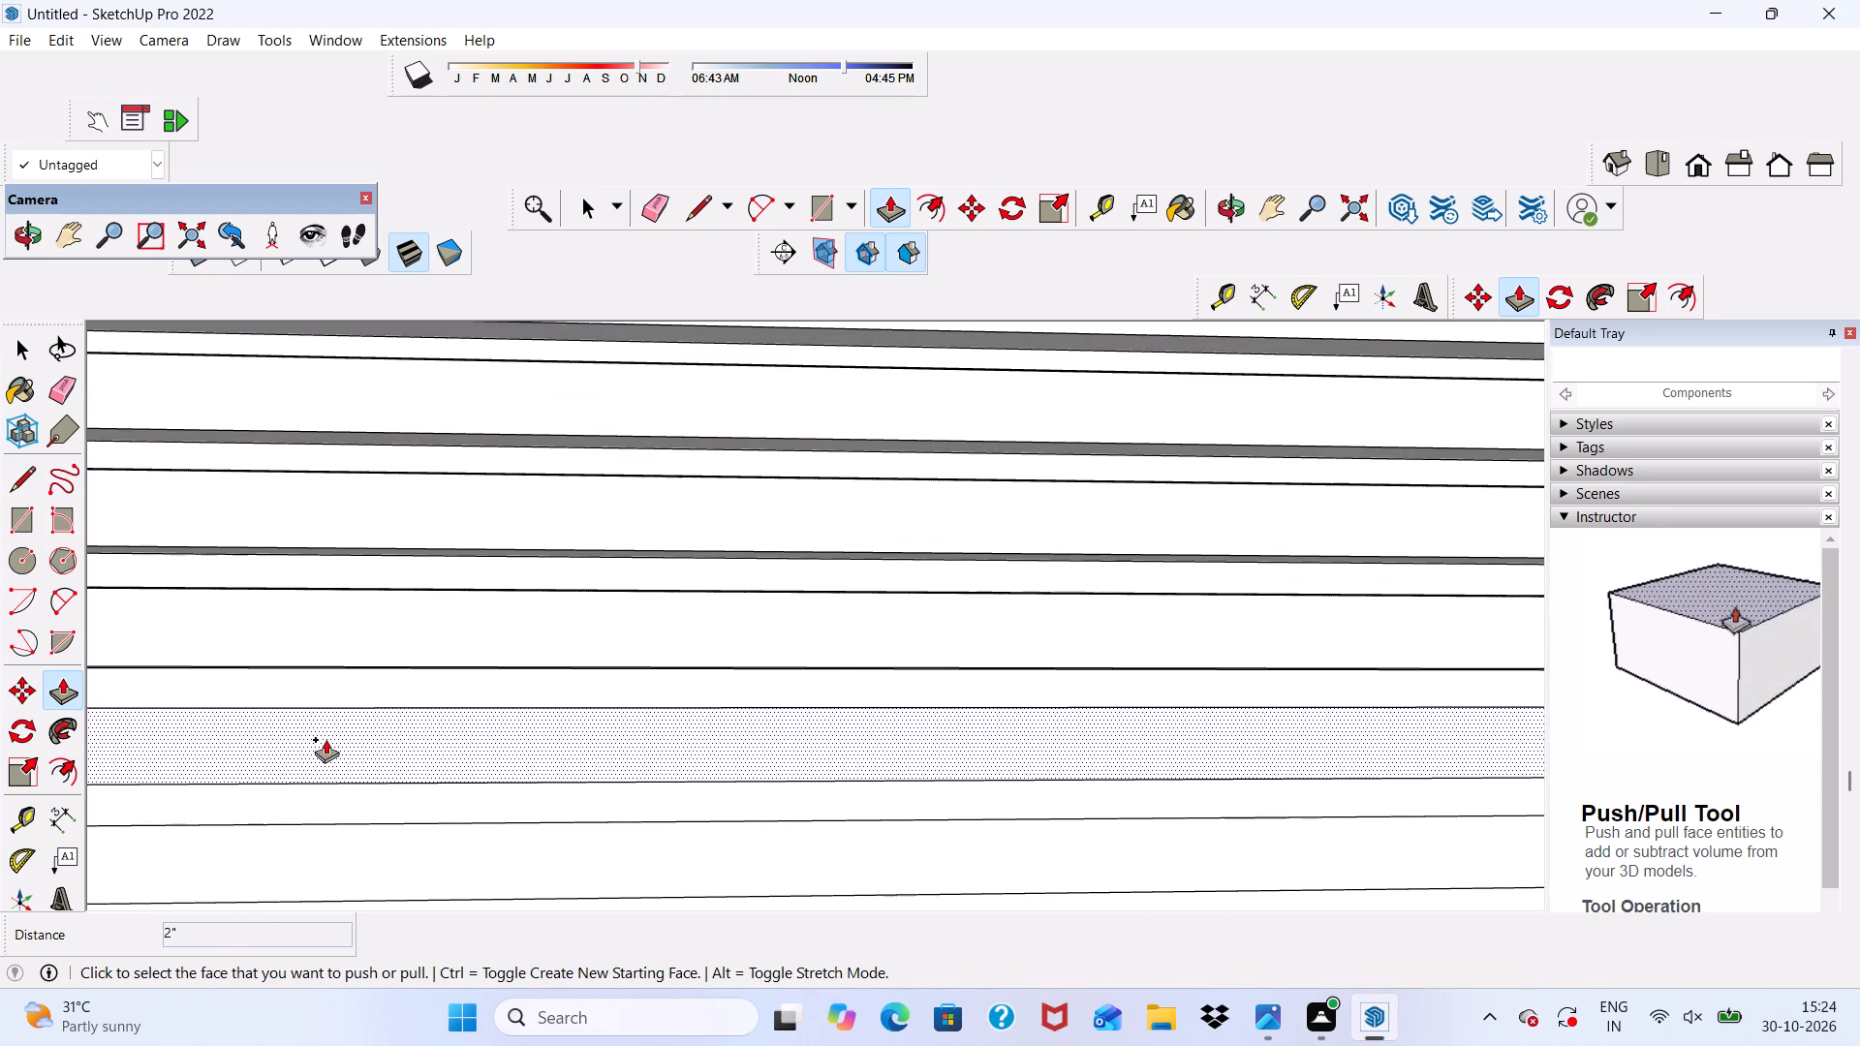
click(325, 739)
click(284, 661)
Pull the gate panel's seventh and eighth wide strips outward 2", level with the slats above.
scroll(296, 652, down, 5)
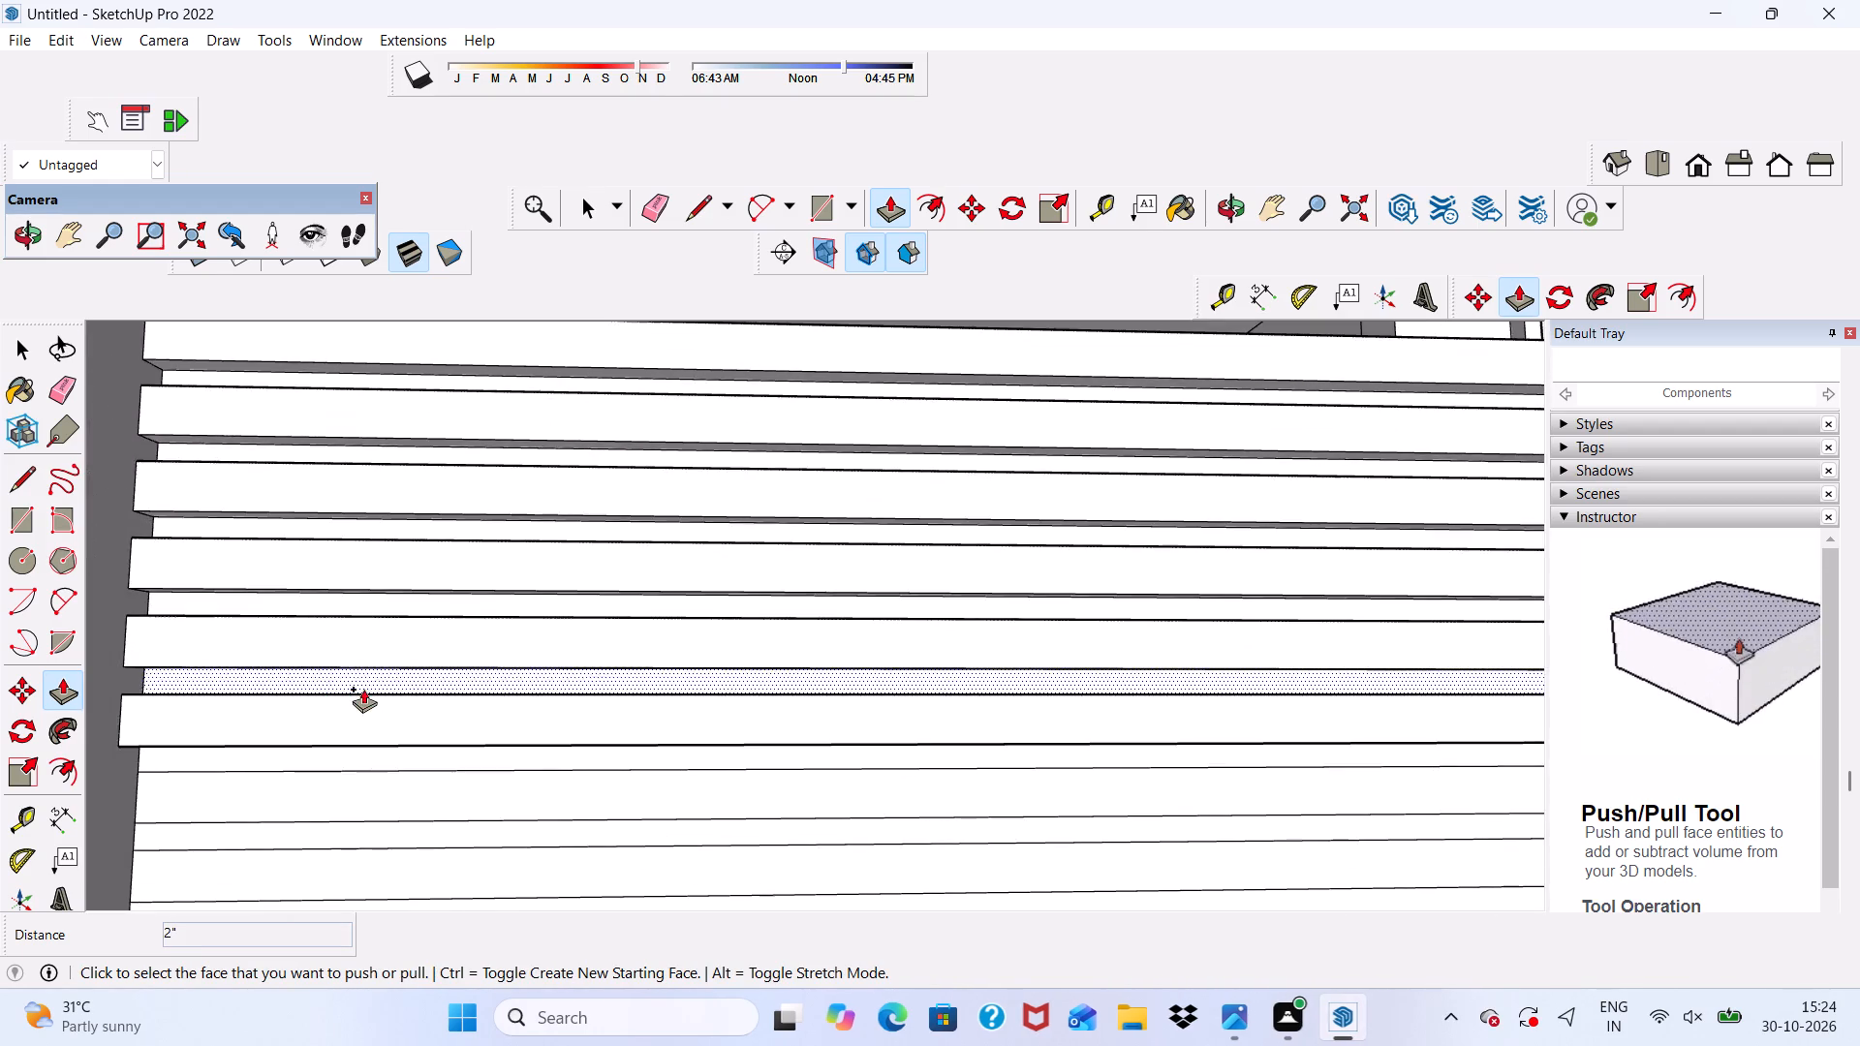
scroll(363, 689, down, 8)
middle_drag(384, 658, 685, 714)
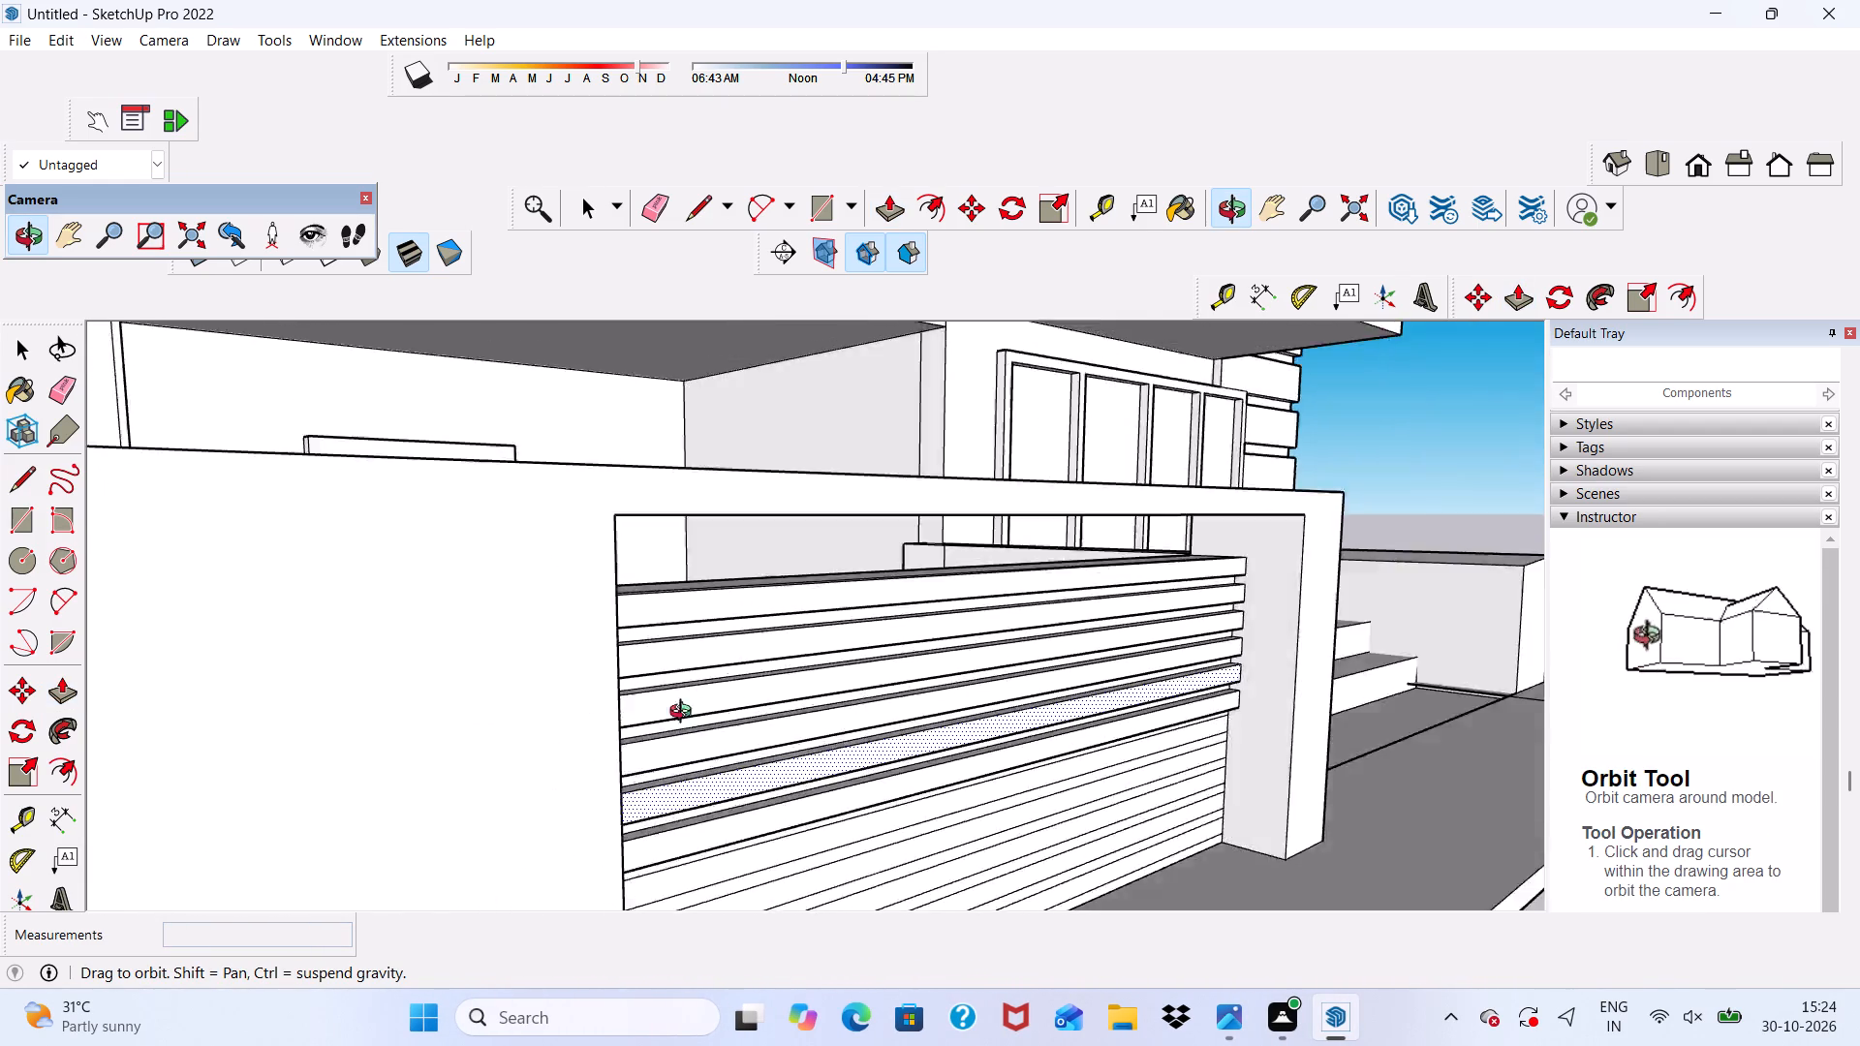
middle_drag(685, 714, 358, 648)
scroll(334, 678, up, 7)
scroll(291, 753, up, 2)
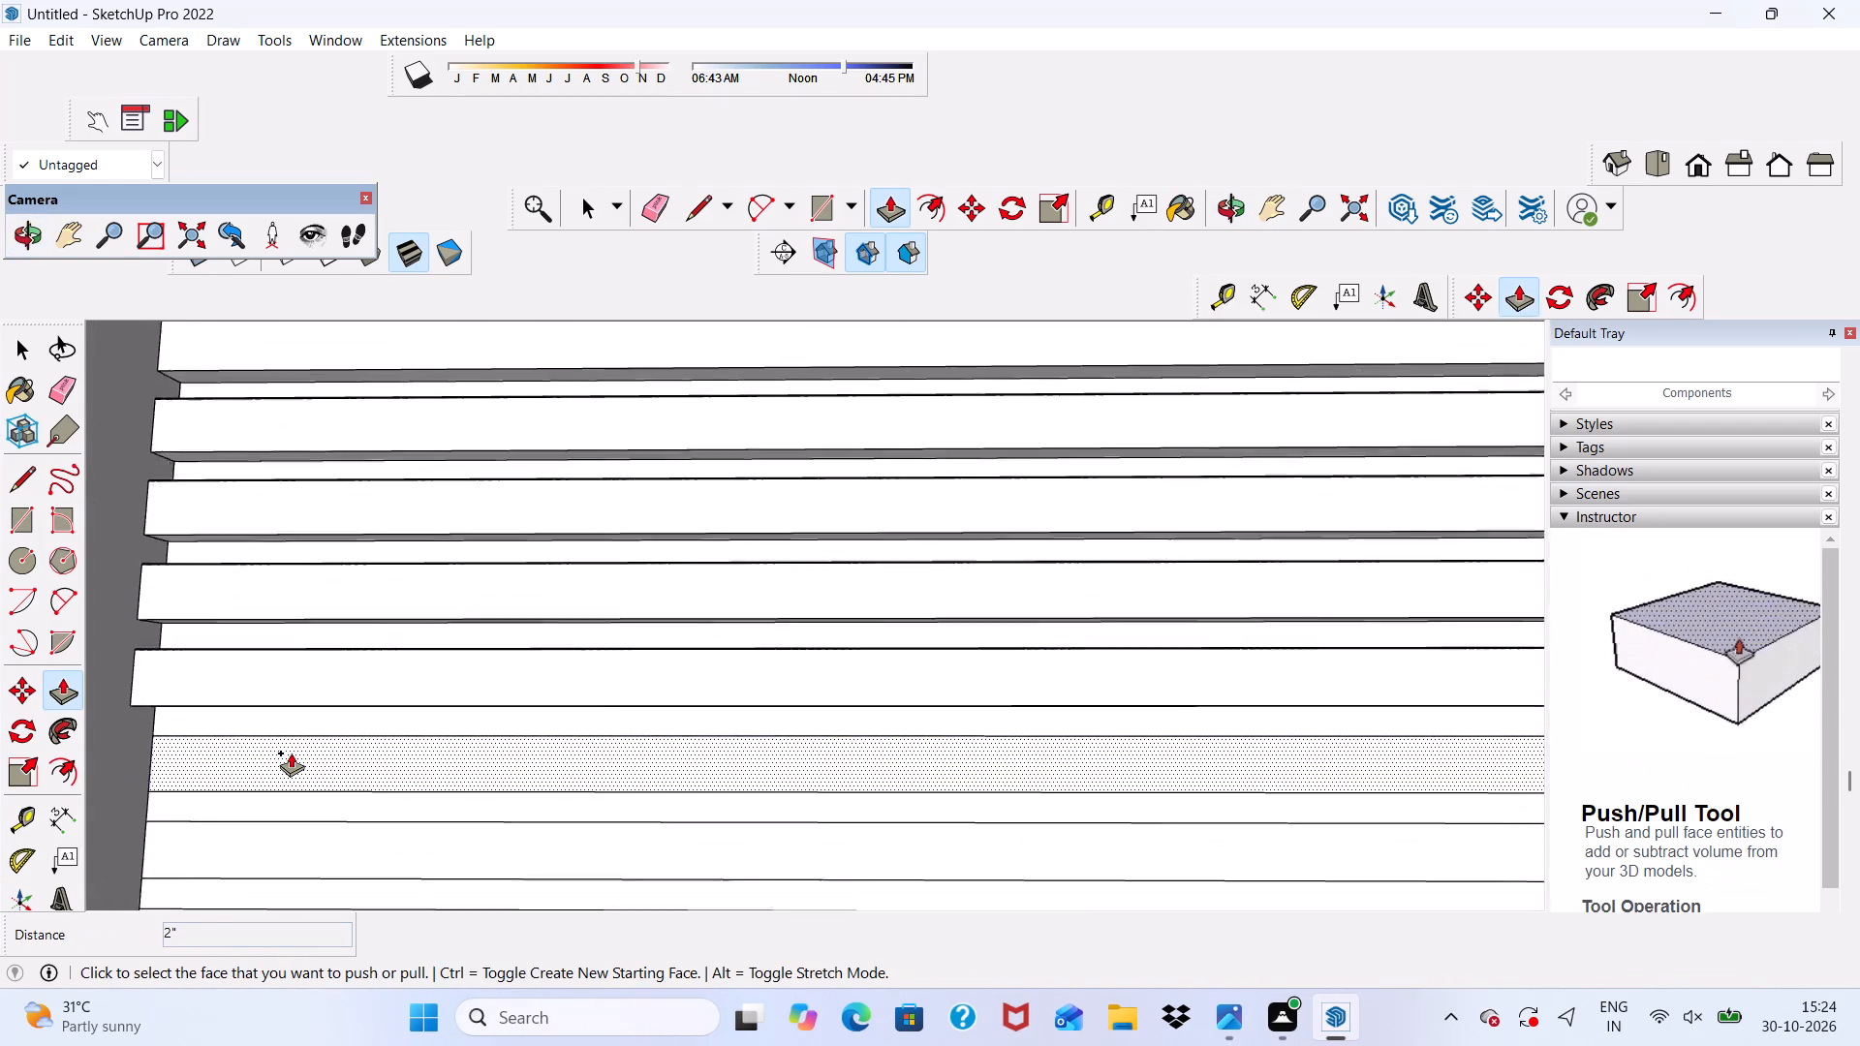
scroll(291, 753, up, 2)
click(291, 753)
scroll(238, 678, up, 4)
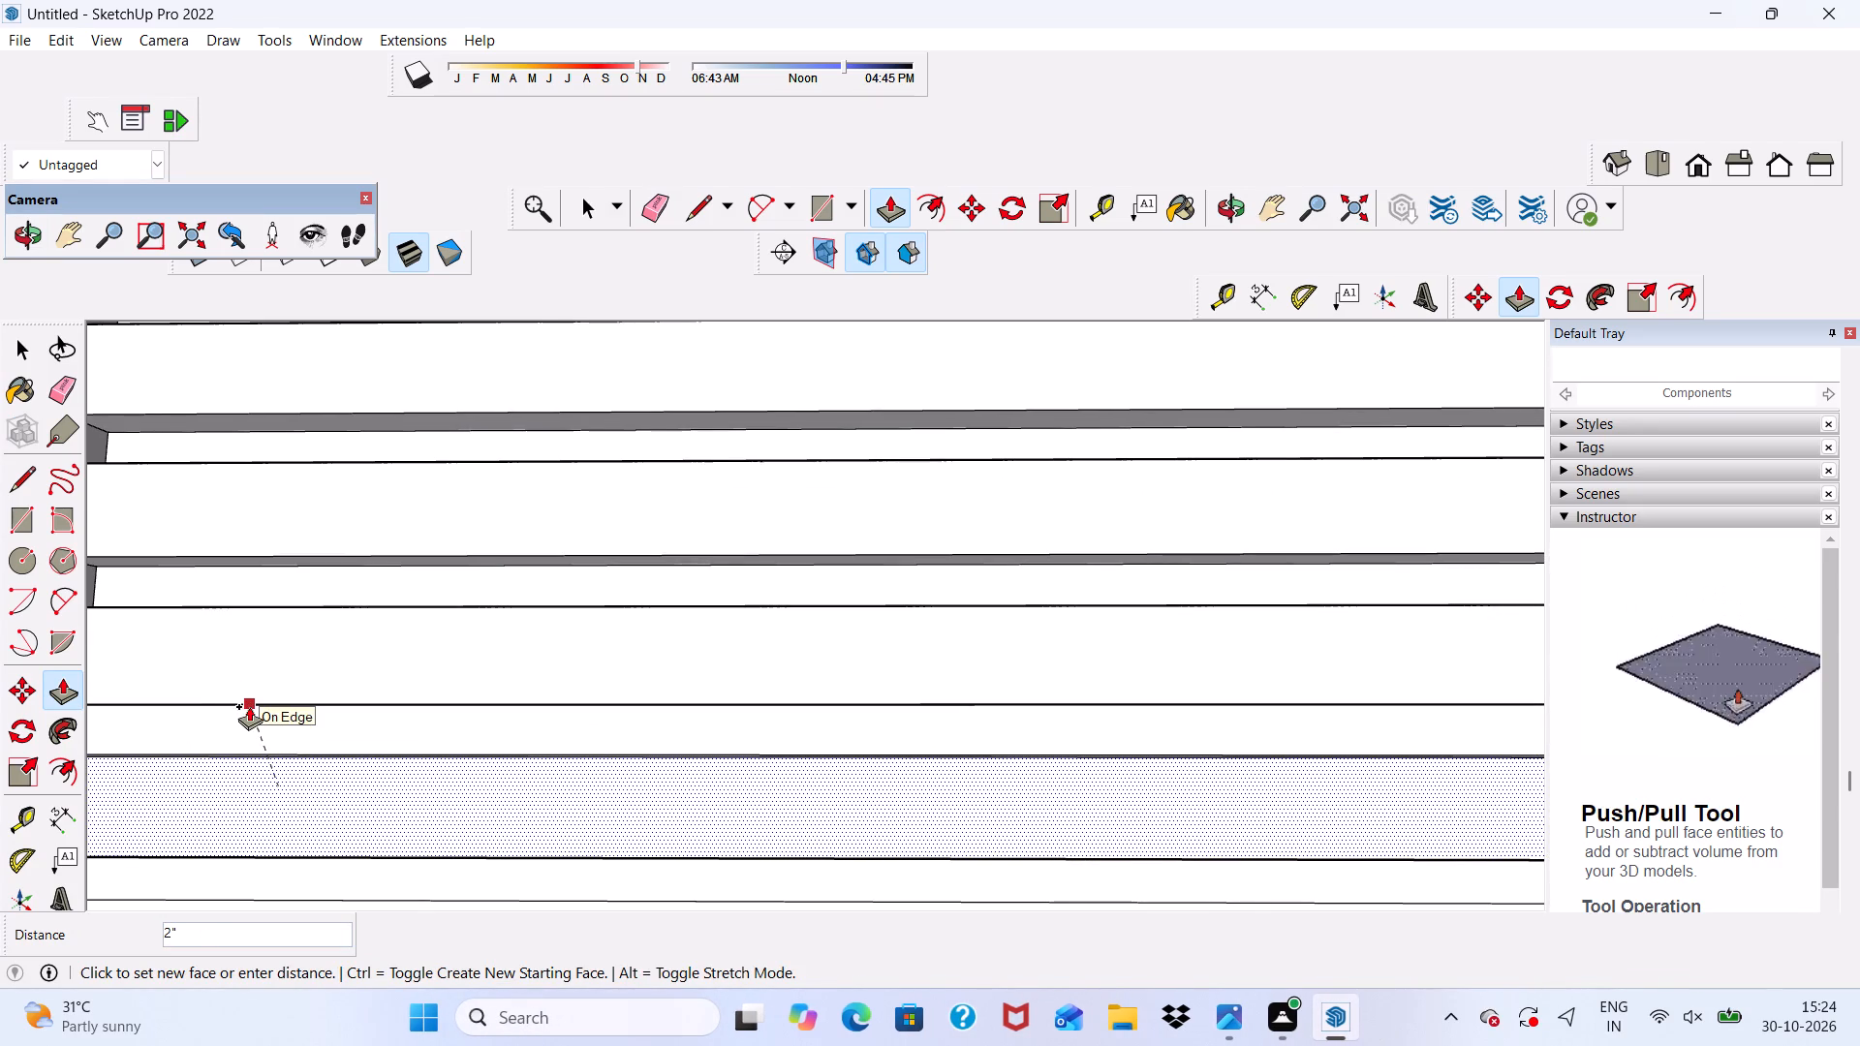
click(260, 709)
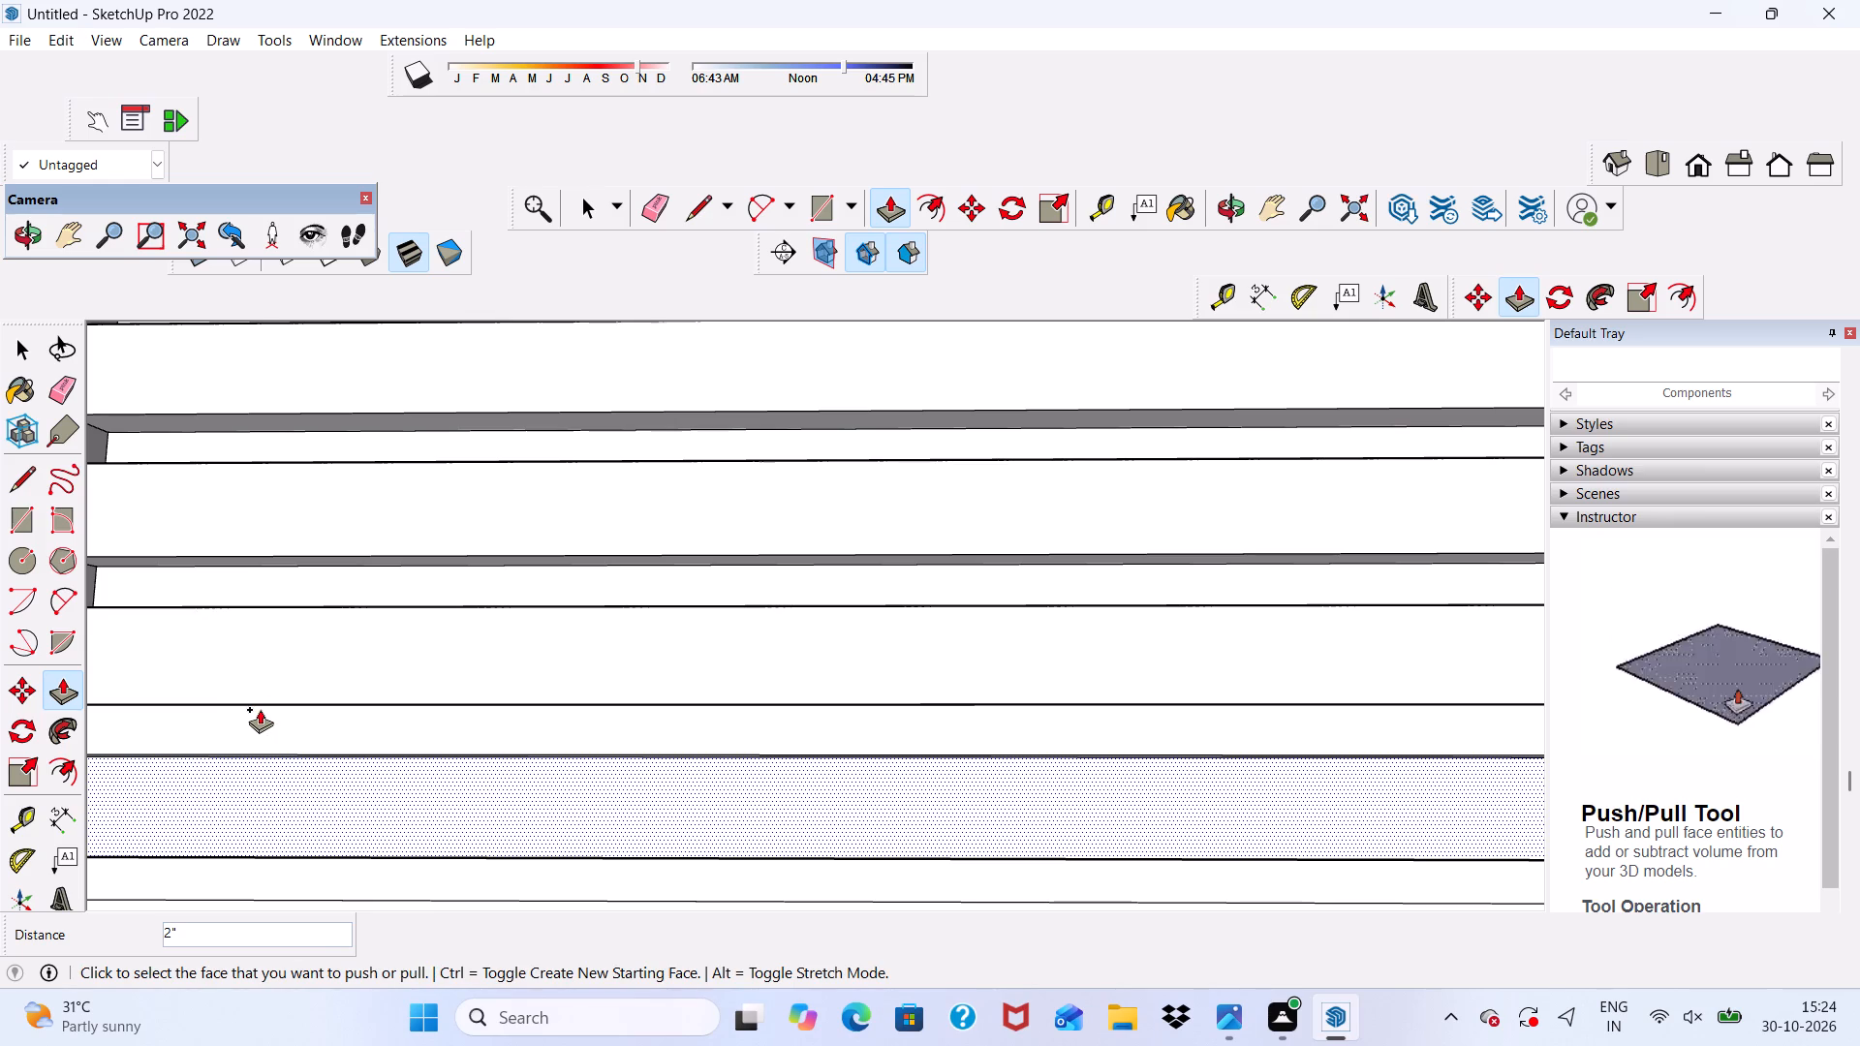
scroll(319, 622, down, 5)
scroll(444, 598, down, 3)
middle_drag(443, 689, 300, 757)
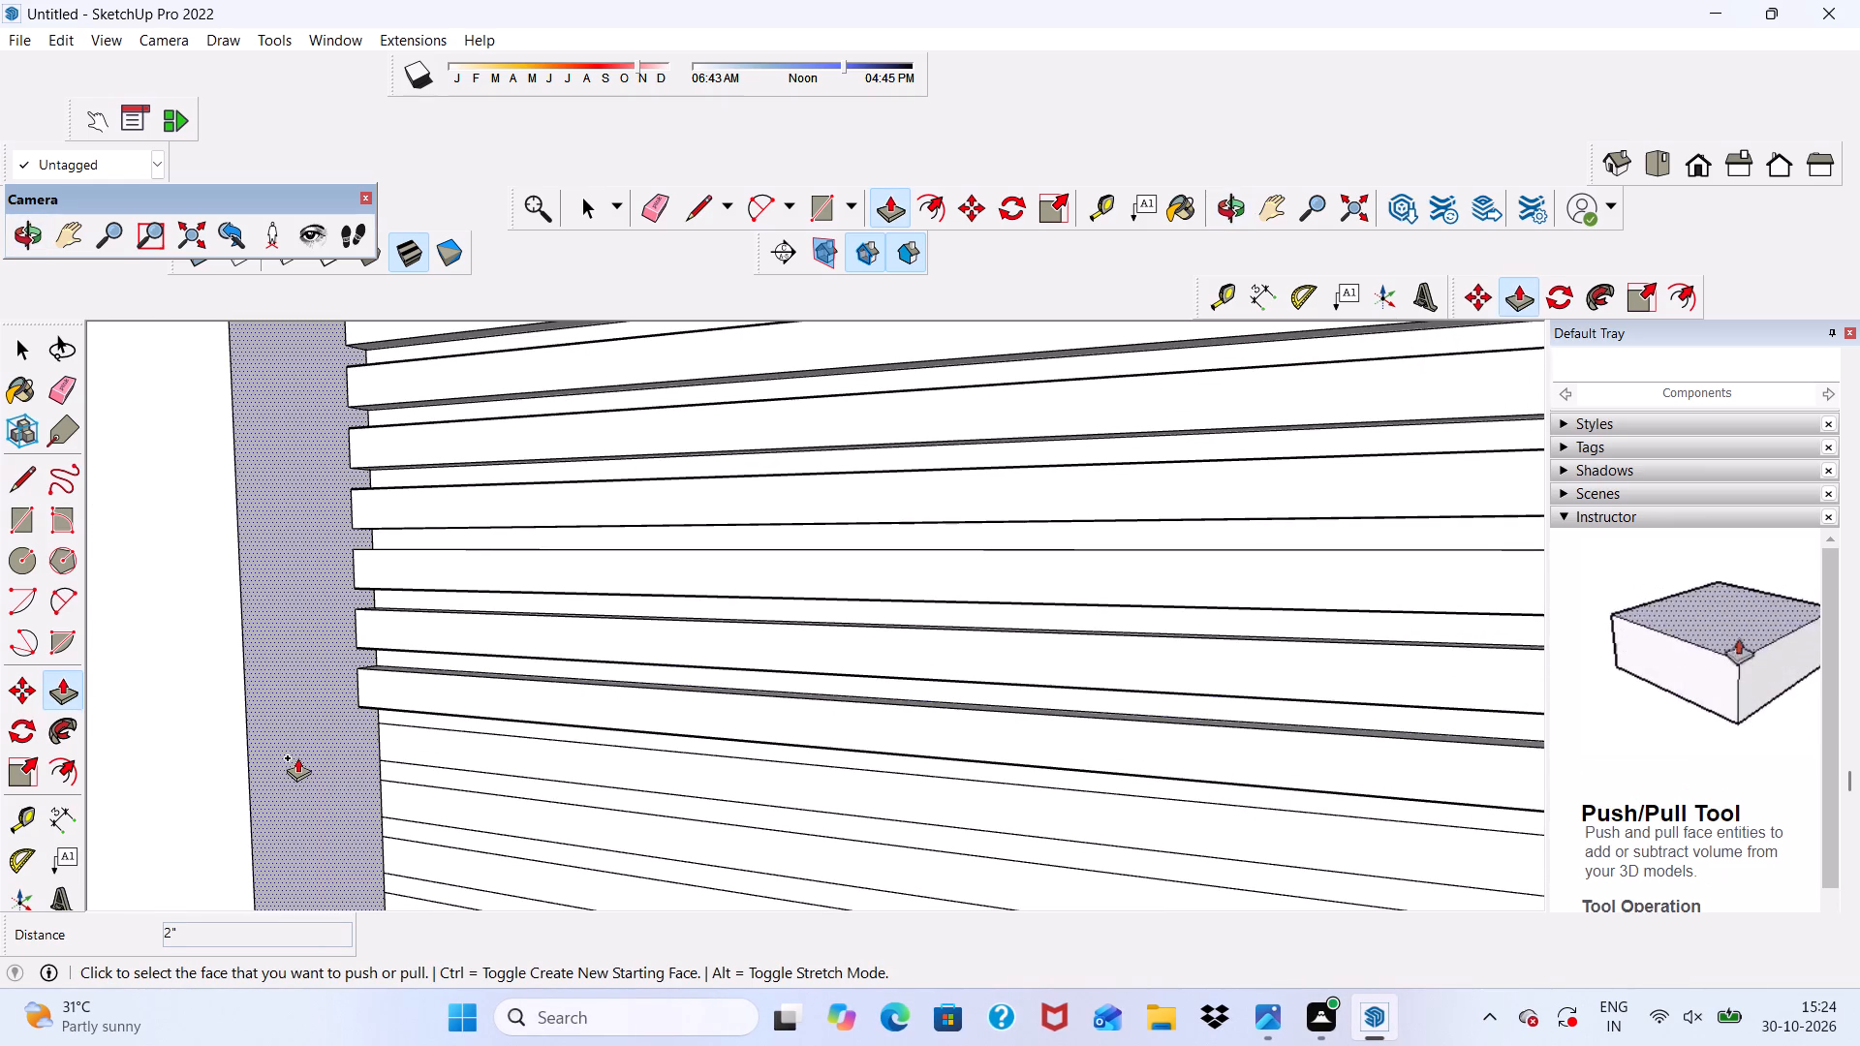
scroll(527, 782, up, 5)
click(529, 739)
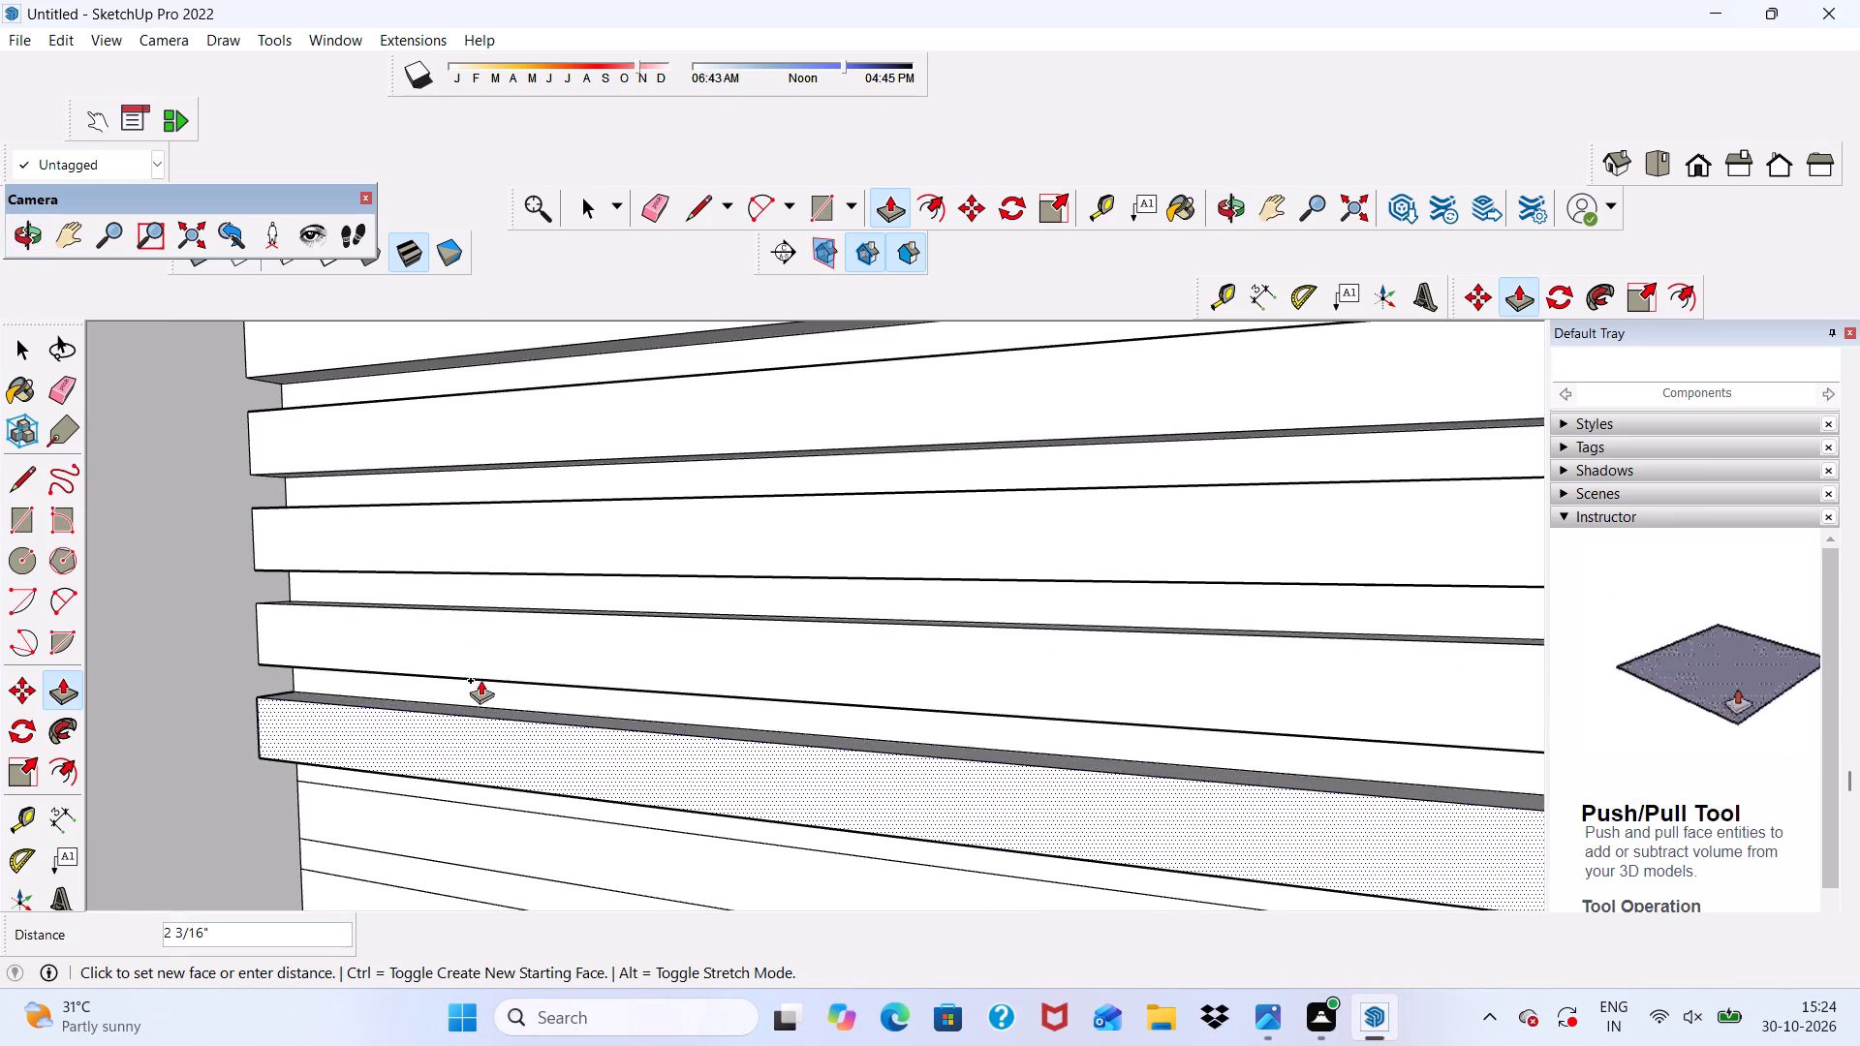
click(464, 674)
Pull the three remaining wide strips at the bottom of the gate panel outward 2" to match the other slats.
scroll(522, 550, down, 5)
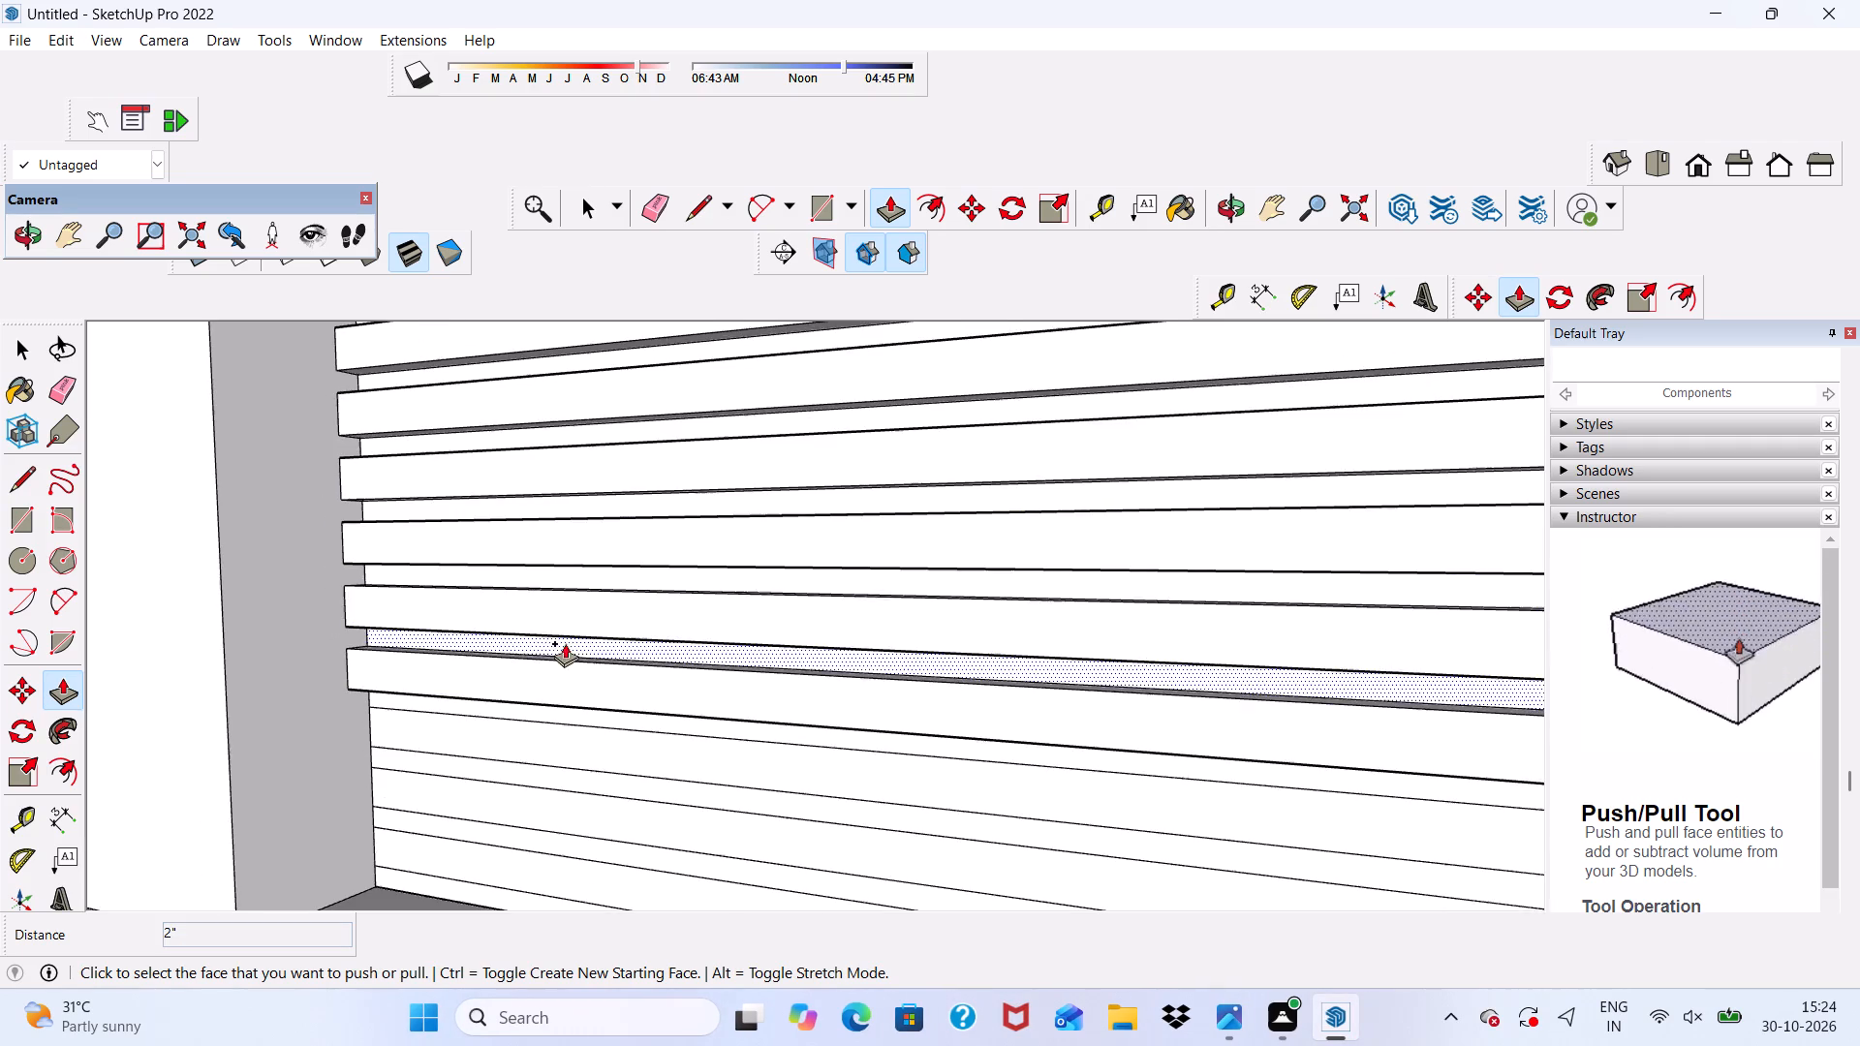
middle_drag(565, 644, 543, 701)
scroll(505, 726, up, 6)
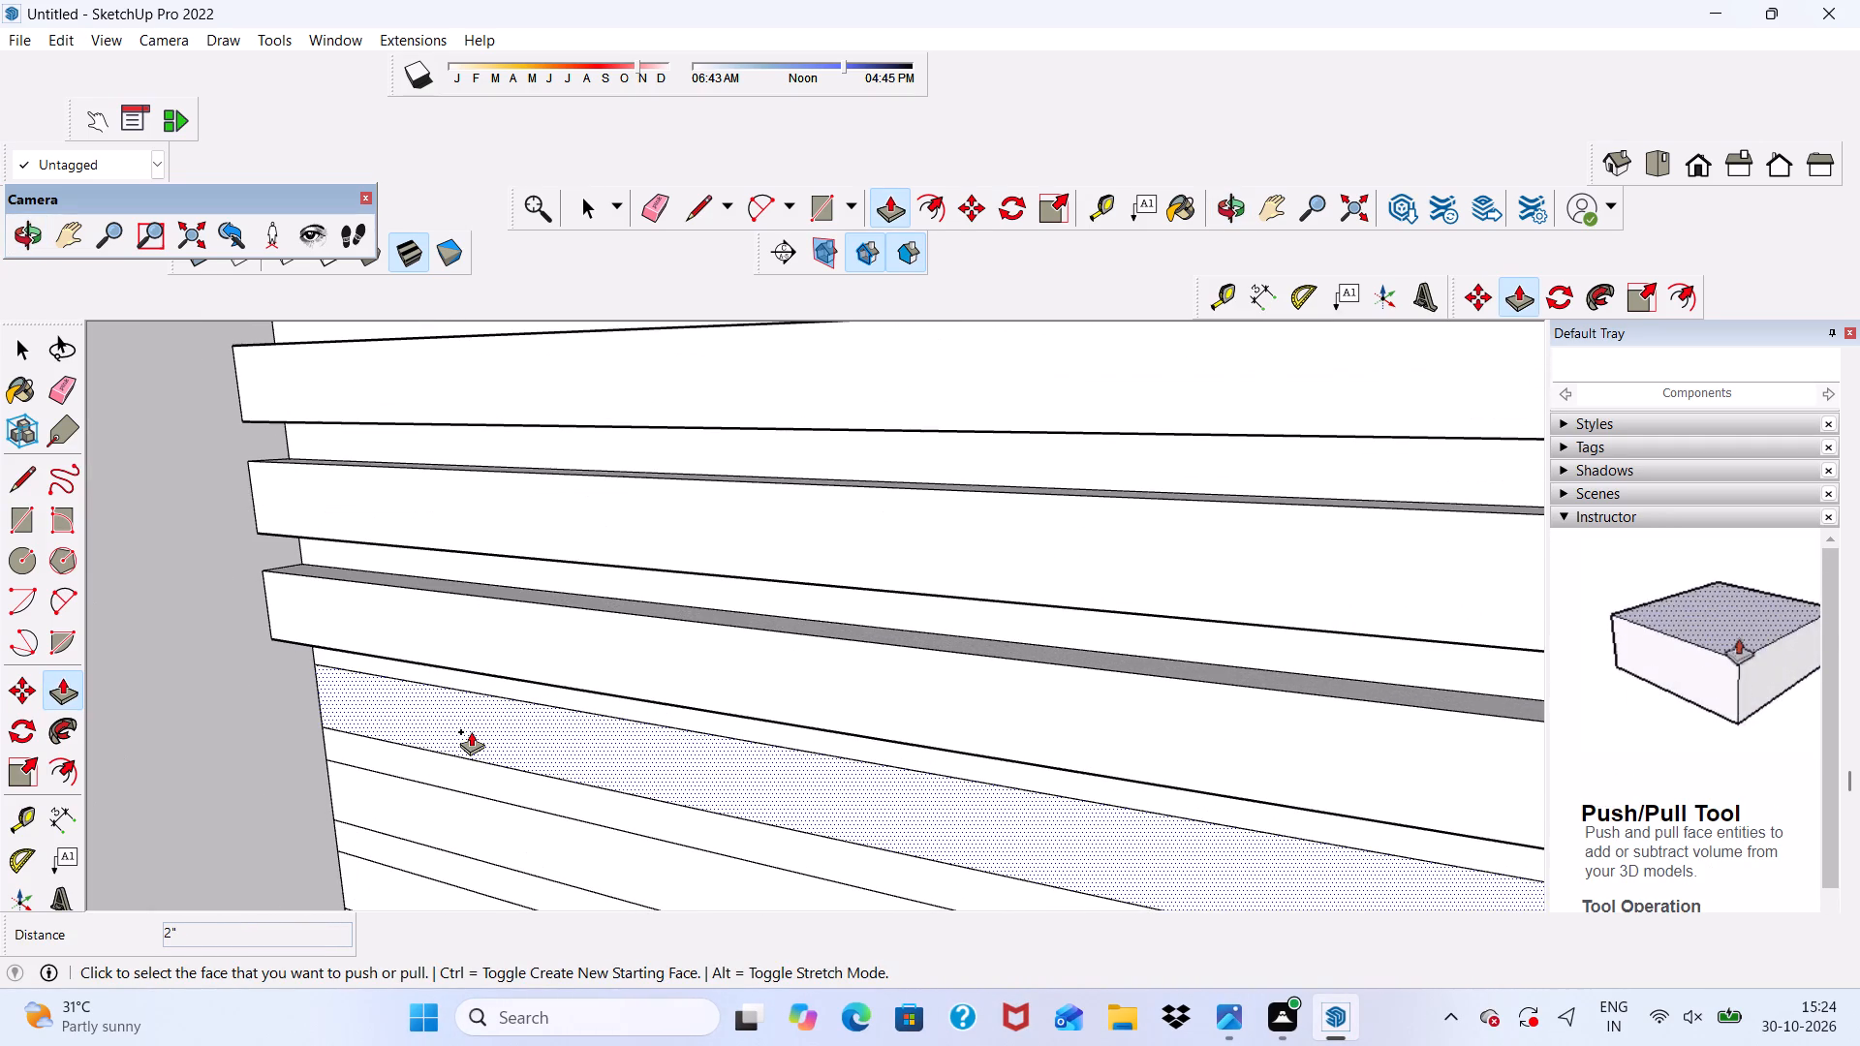
click(469, 728)
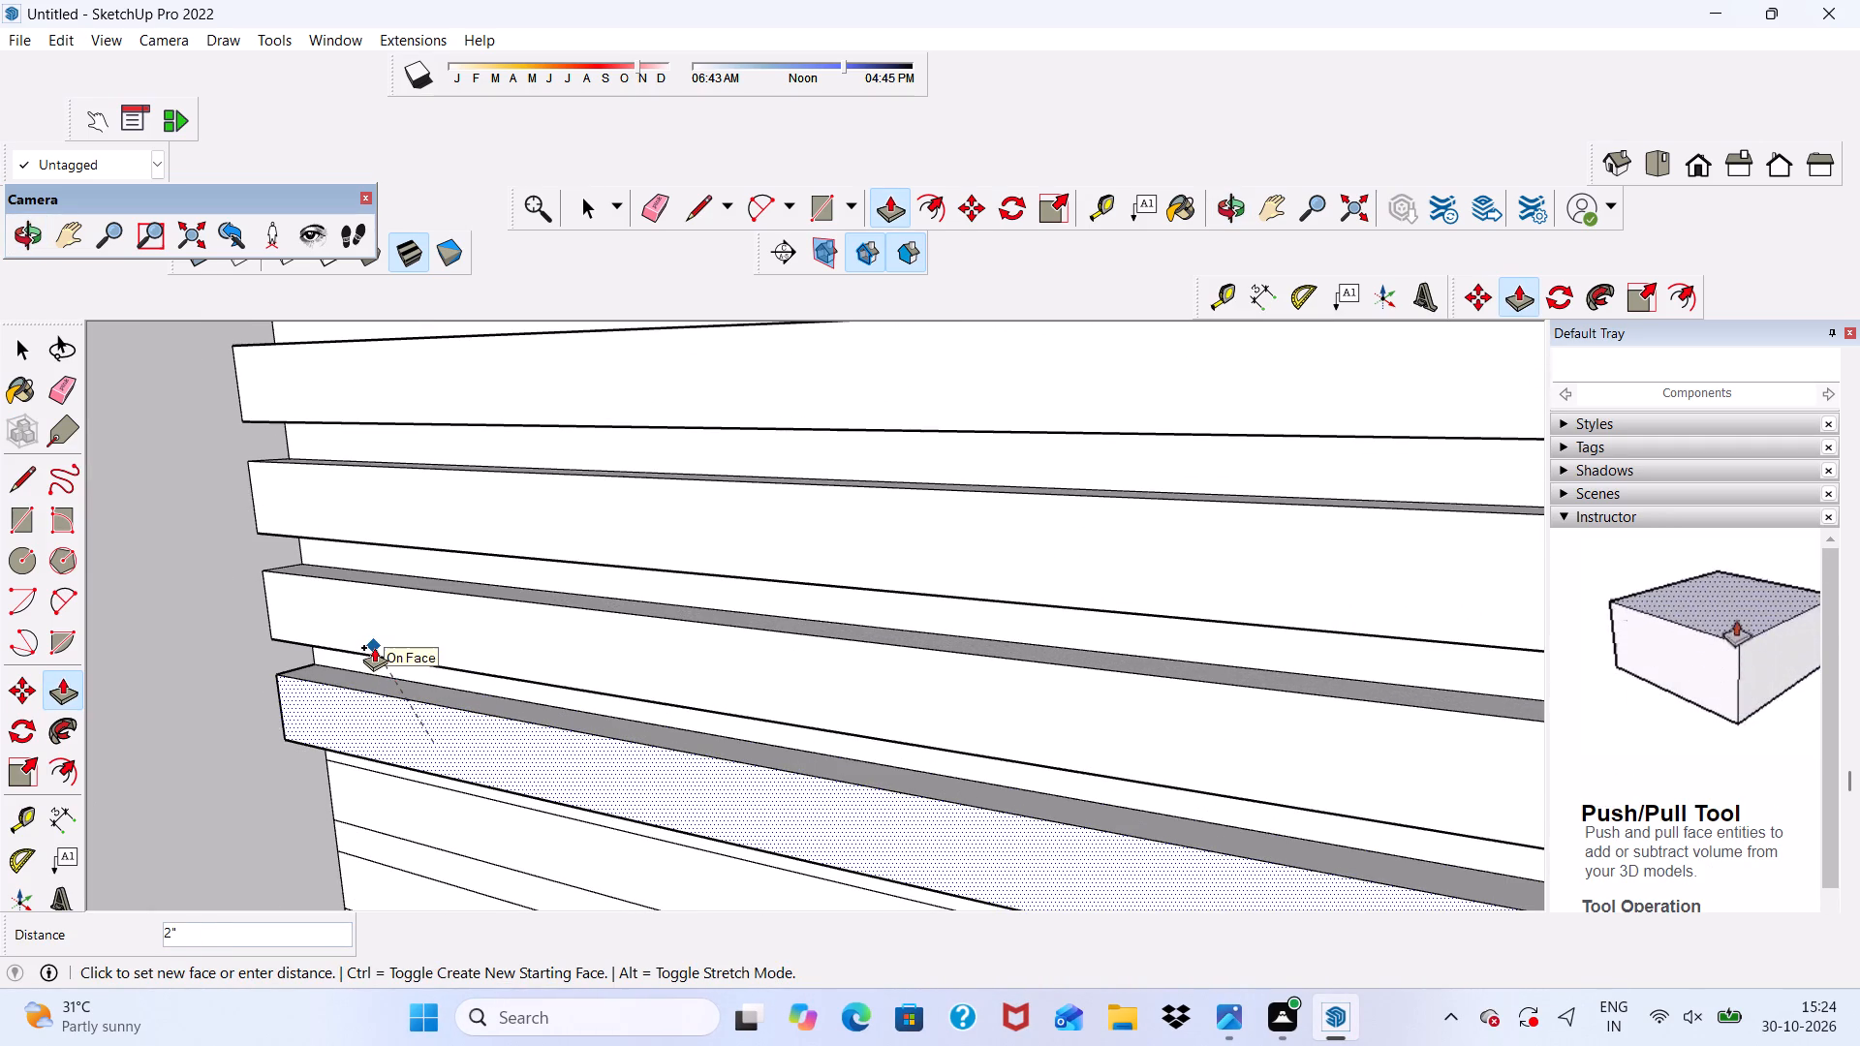
click(397, 656)
scroll(451, 499, down, 5)
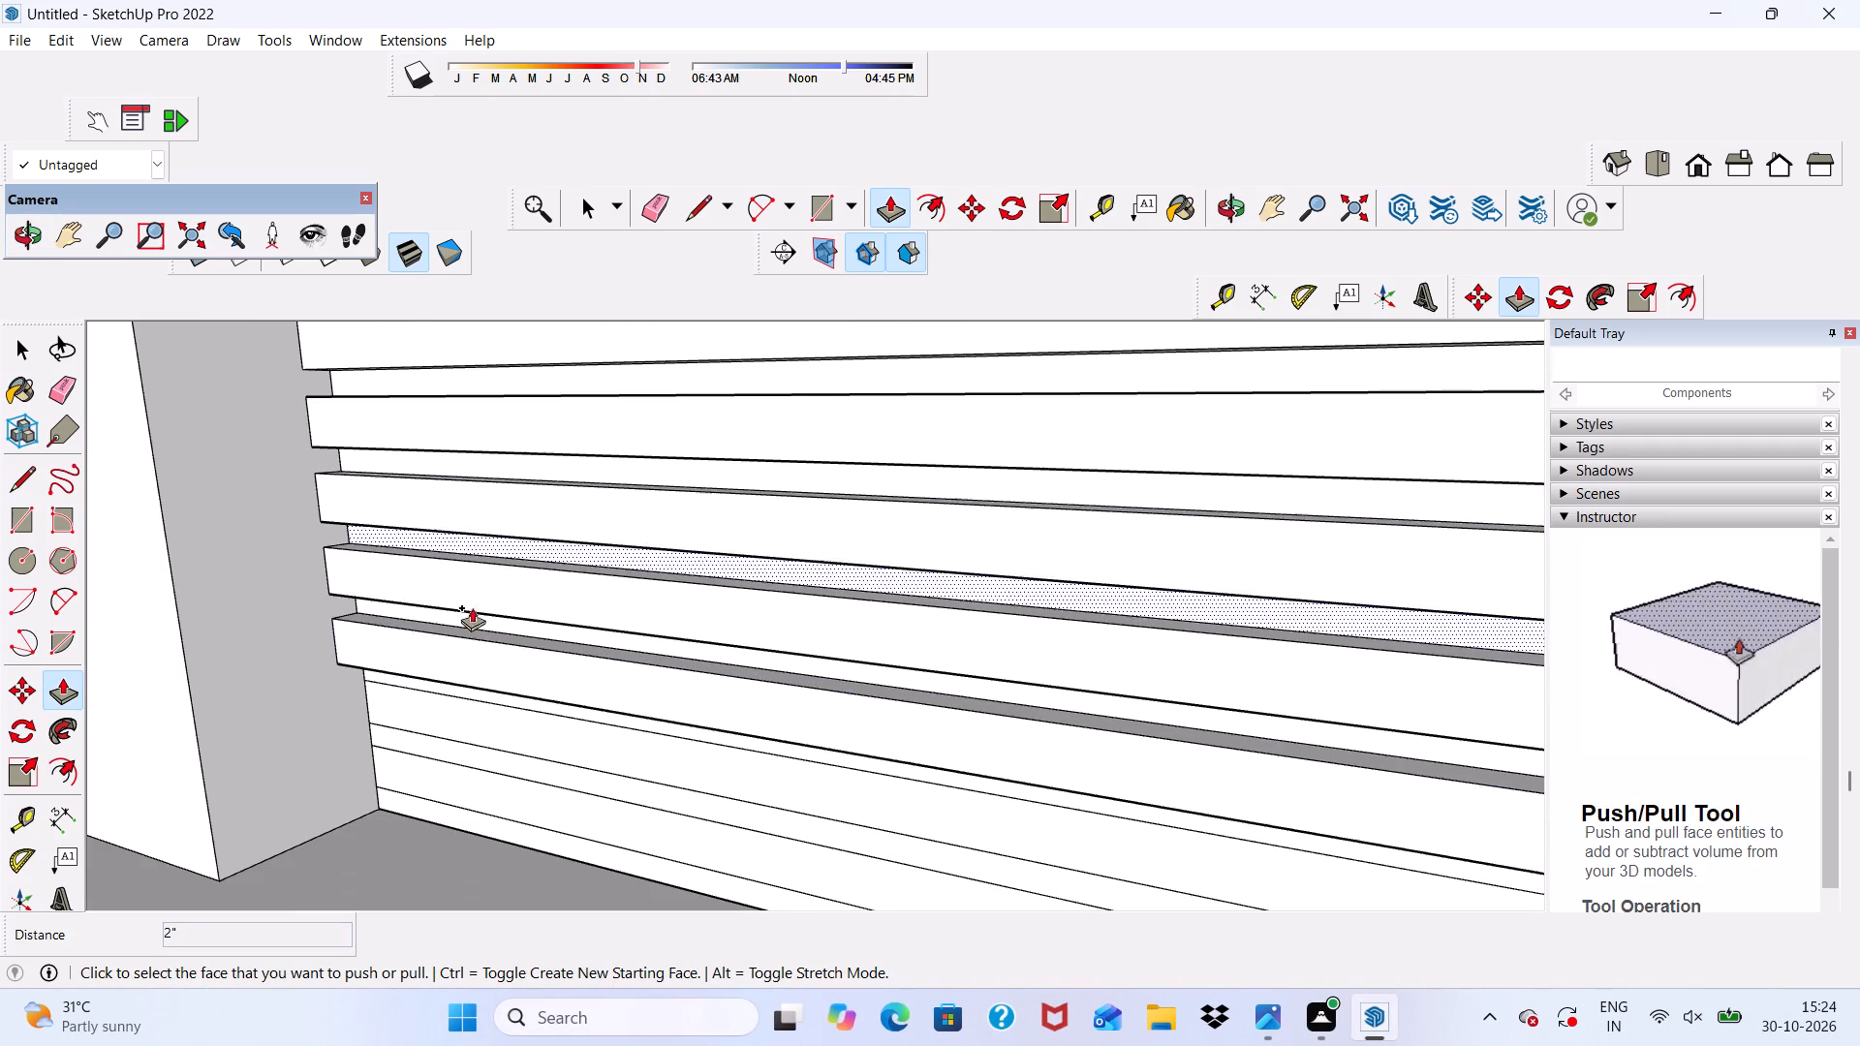
scroll(486, 734, up, 6)
click(484, 733)
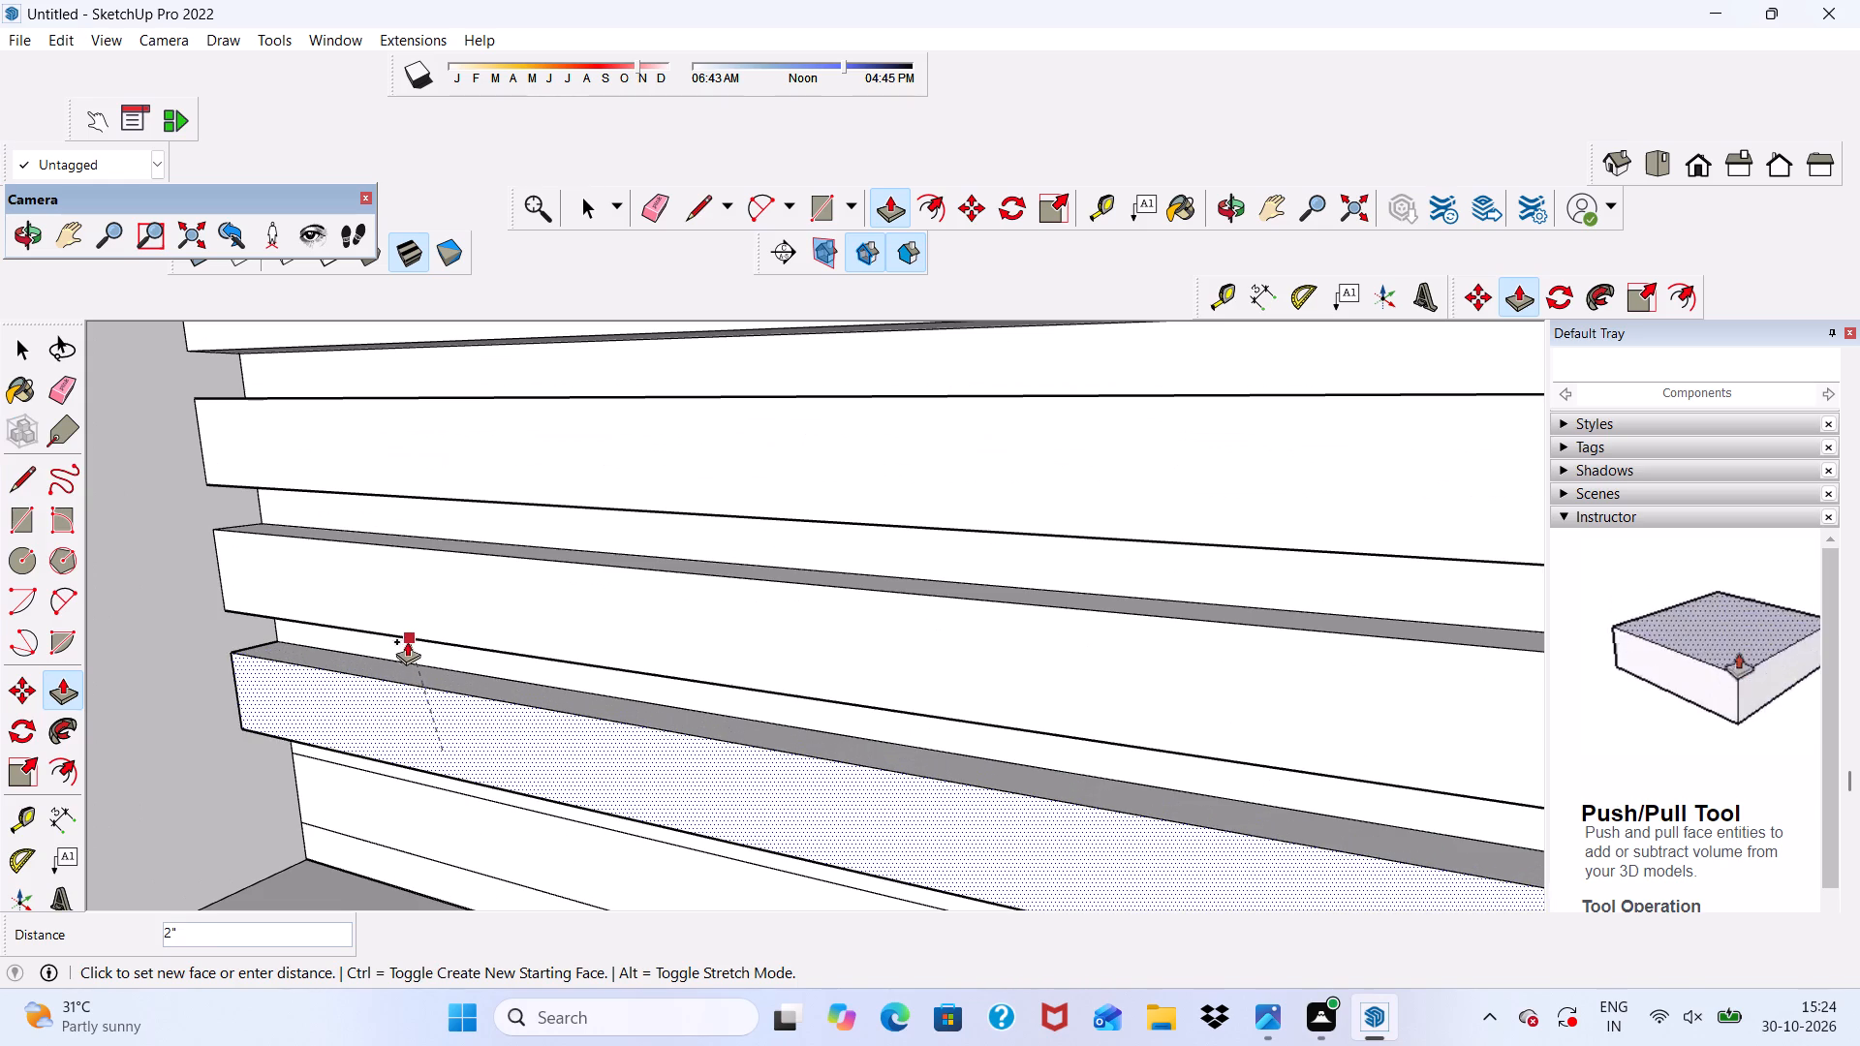
click(407, 638)
scroll(407, 635, down, 4)
scroll(420, 786, up, 2)
click(420, 787)
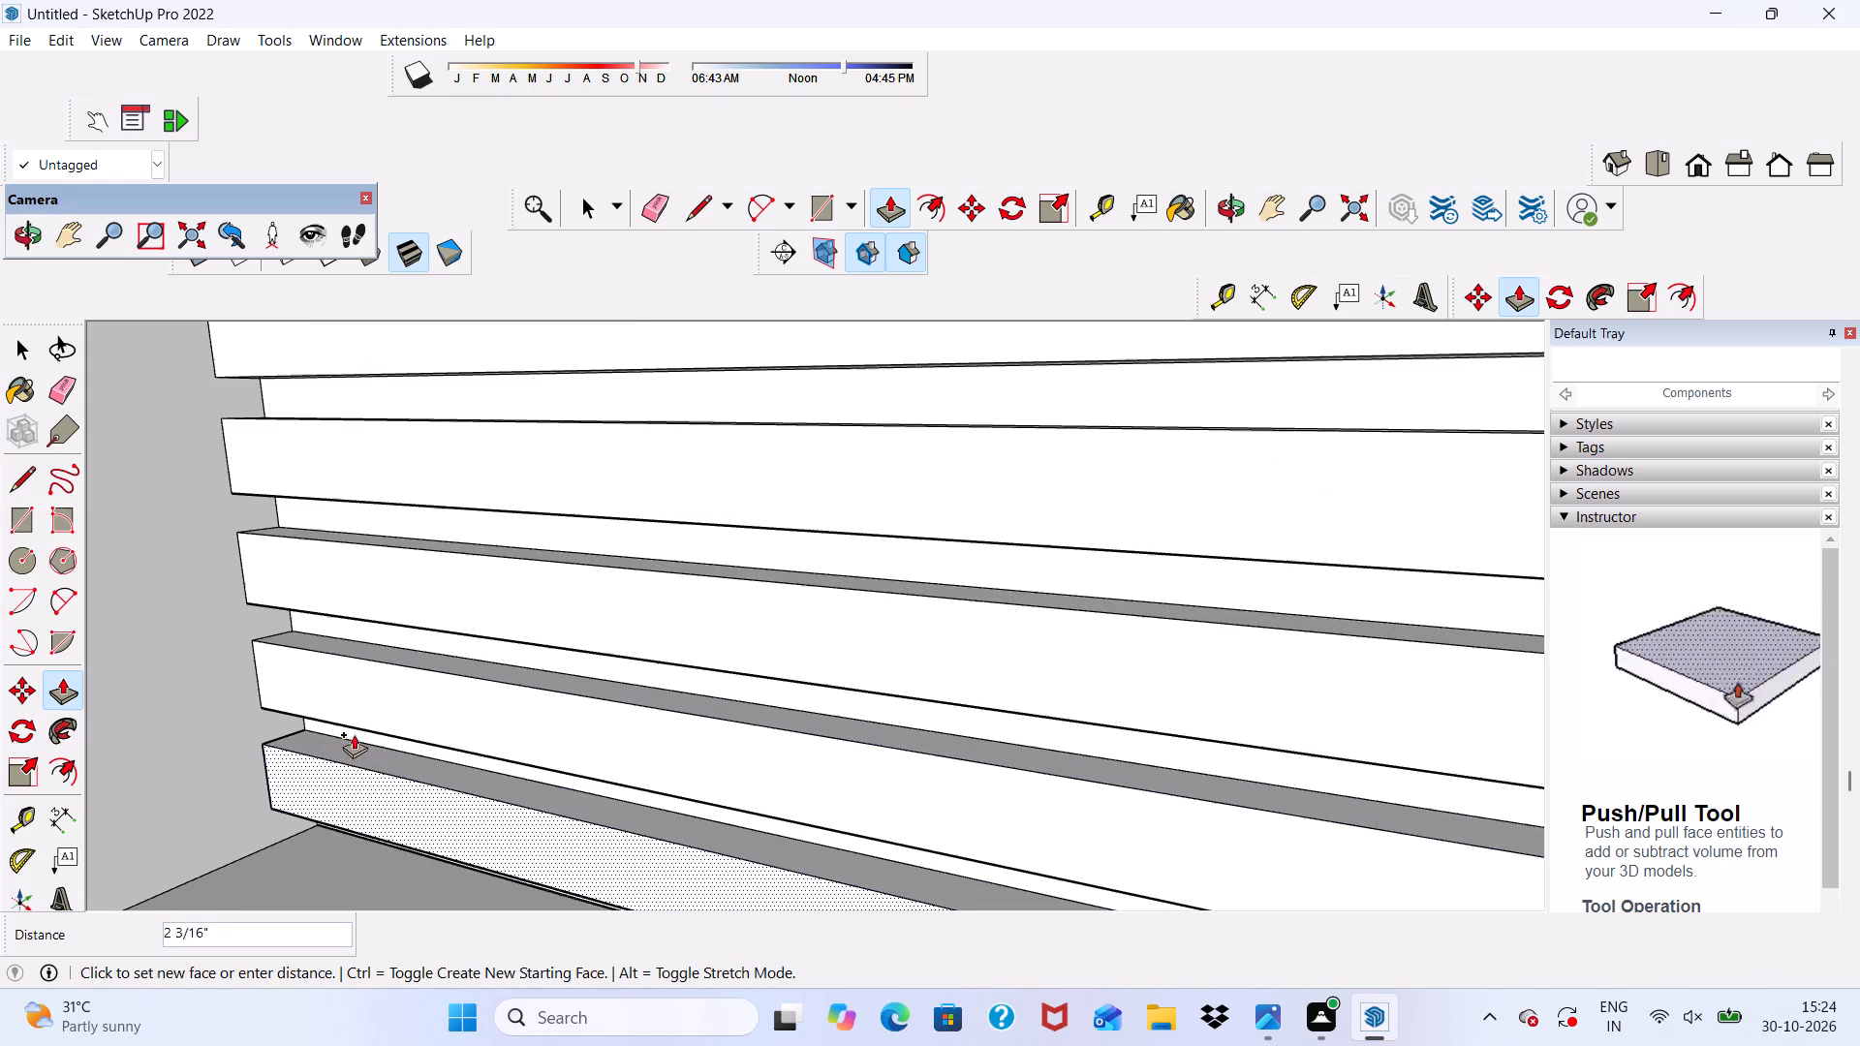
click(356, 725)
Examine the slatted gate panel from several angles and check it against the whole front elevation.
scroll(388, 620, down, 10)
middle_drag(465, 683, 542, 679)
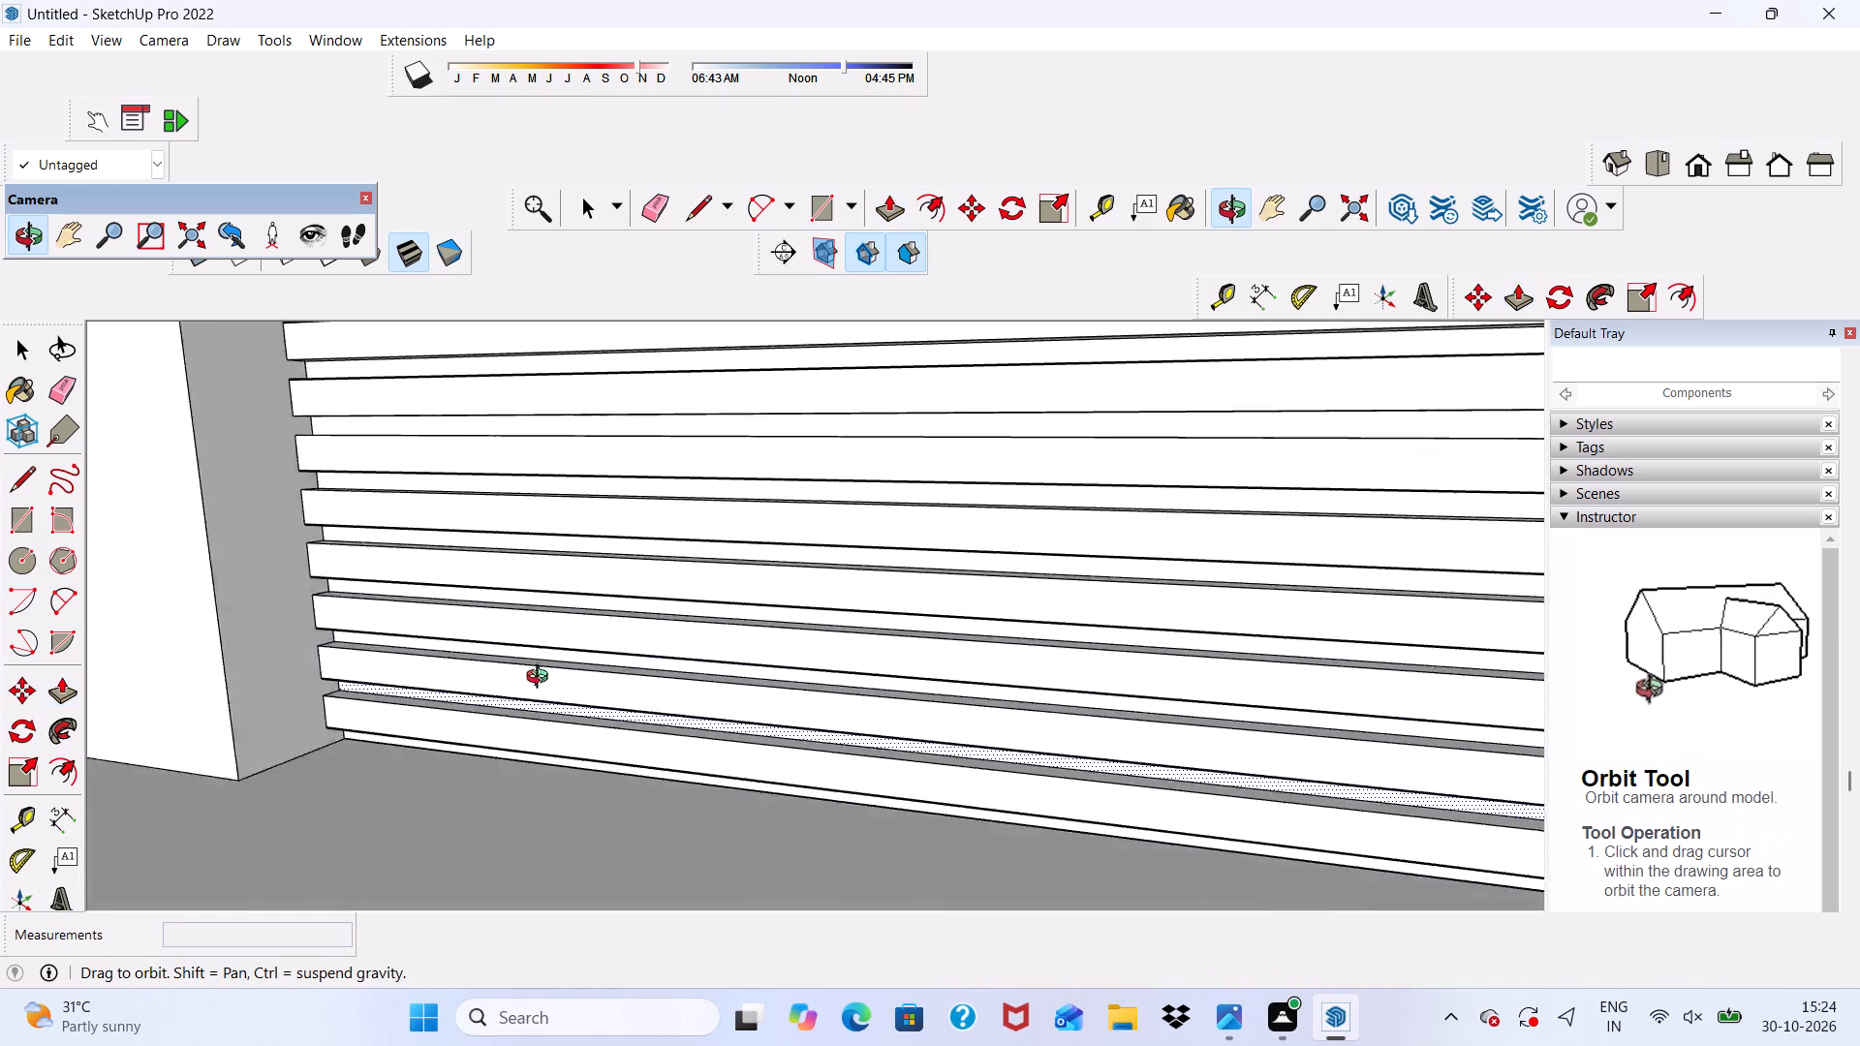
middle_drag(542, 679, 766, 744)
key(space)
scroll(767, 739, down, 4)
middle_drag(776, 772, 734, 559)
scroll(732, 557, up, 1)
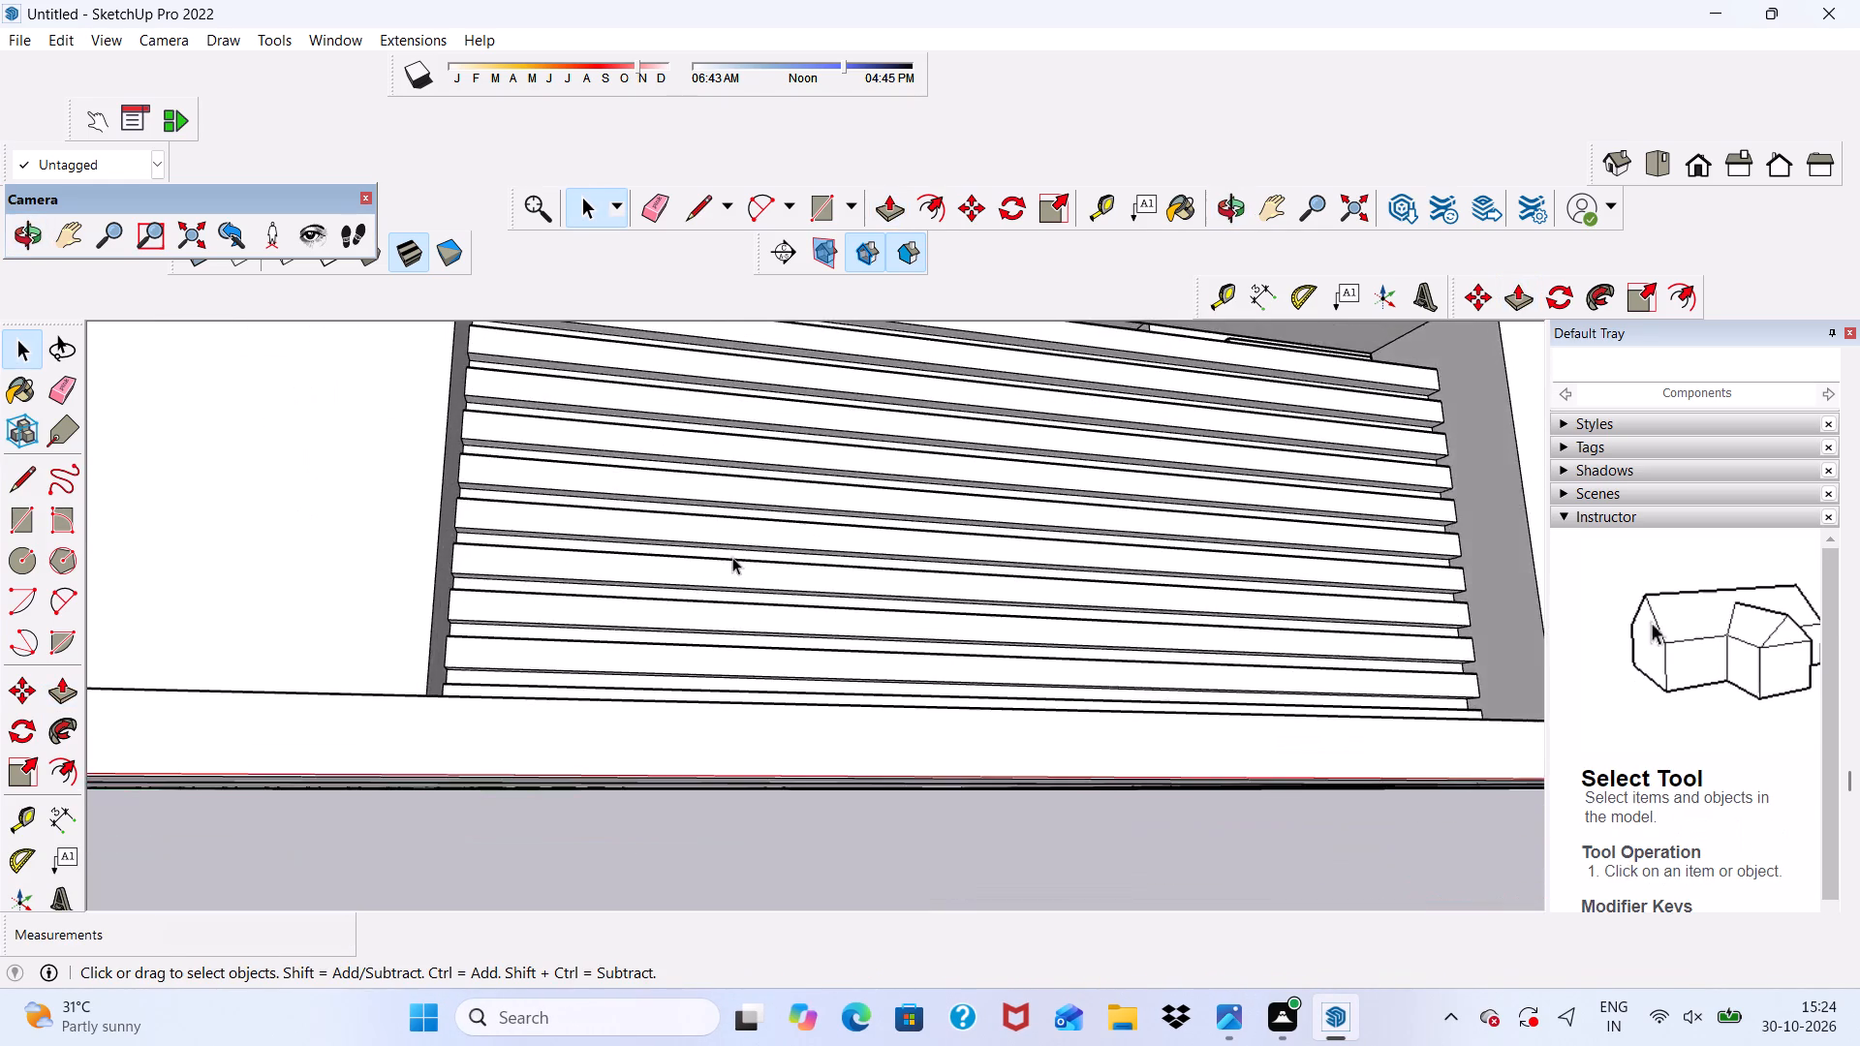
scroll(732, 557, down, 7)
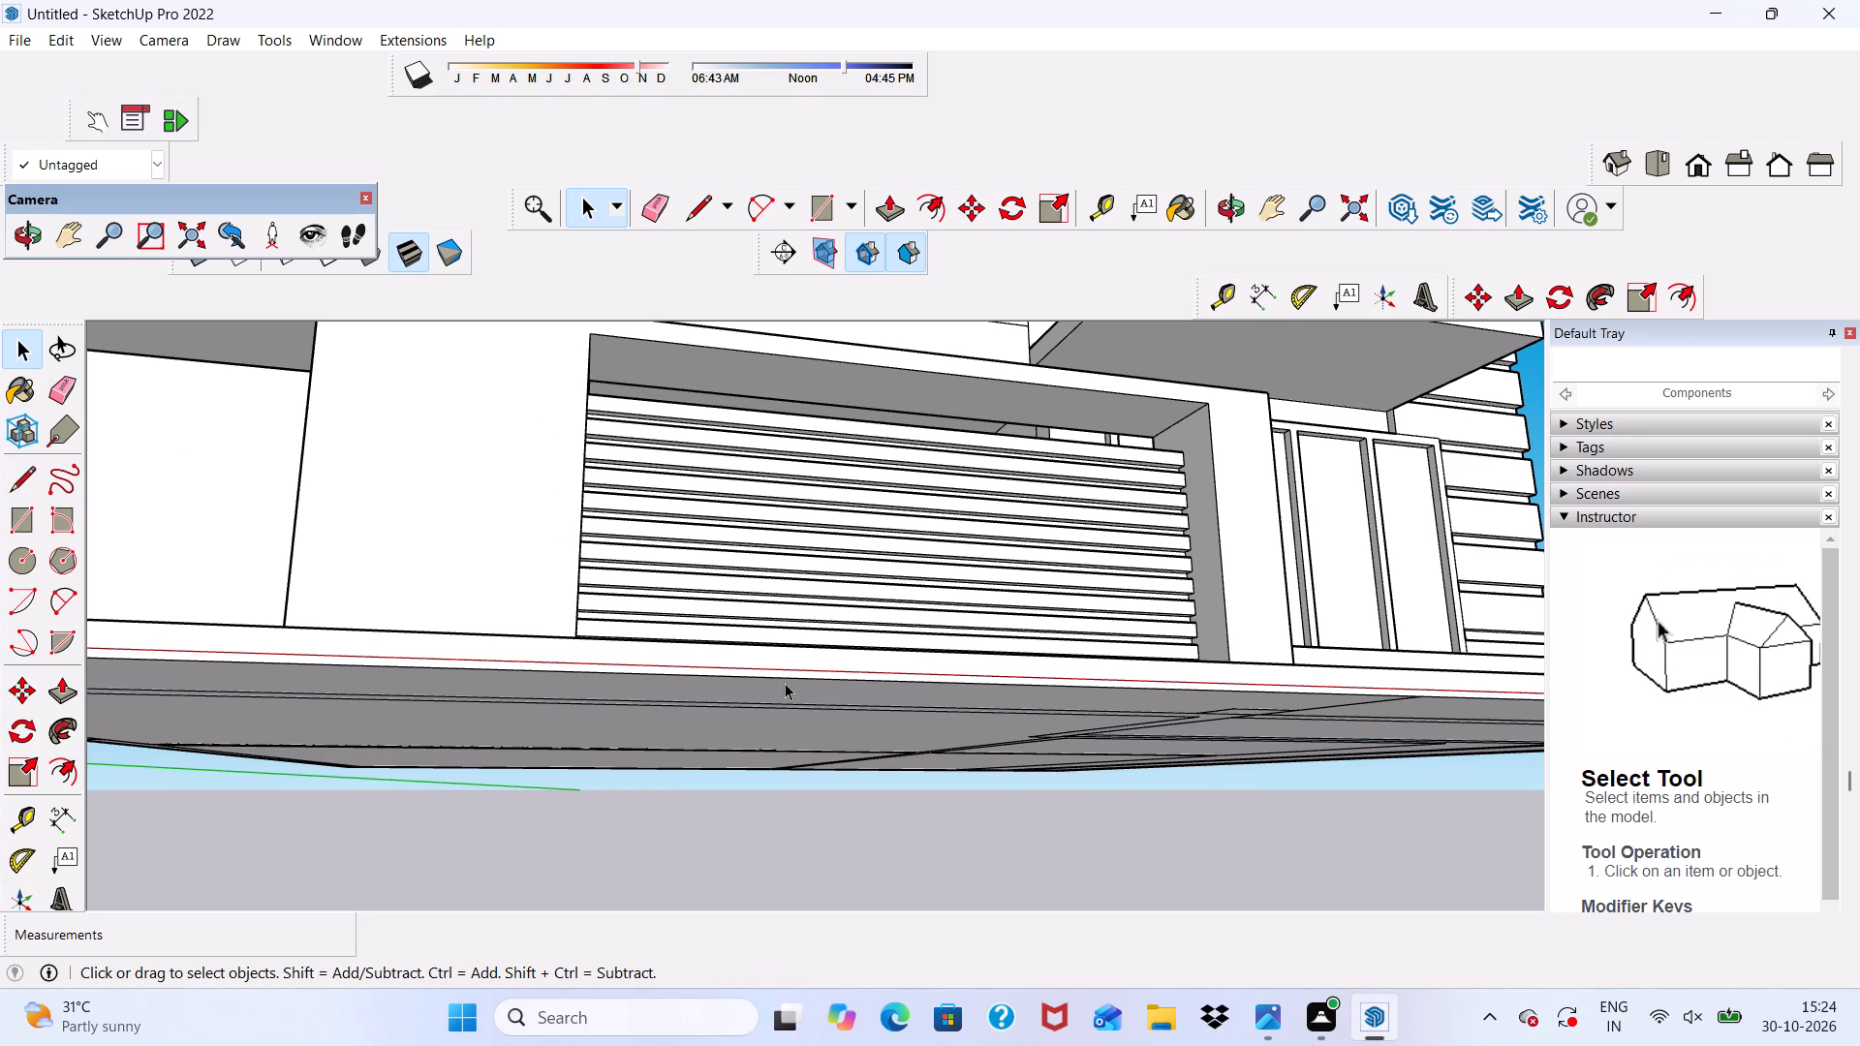
scroll(785, 683, up, 7)
middle_drag(764, 666, 665, 779)
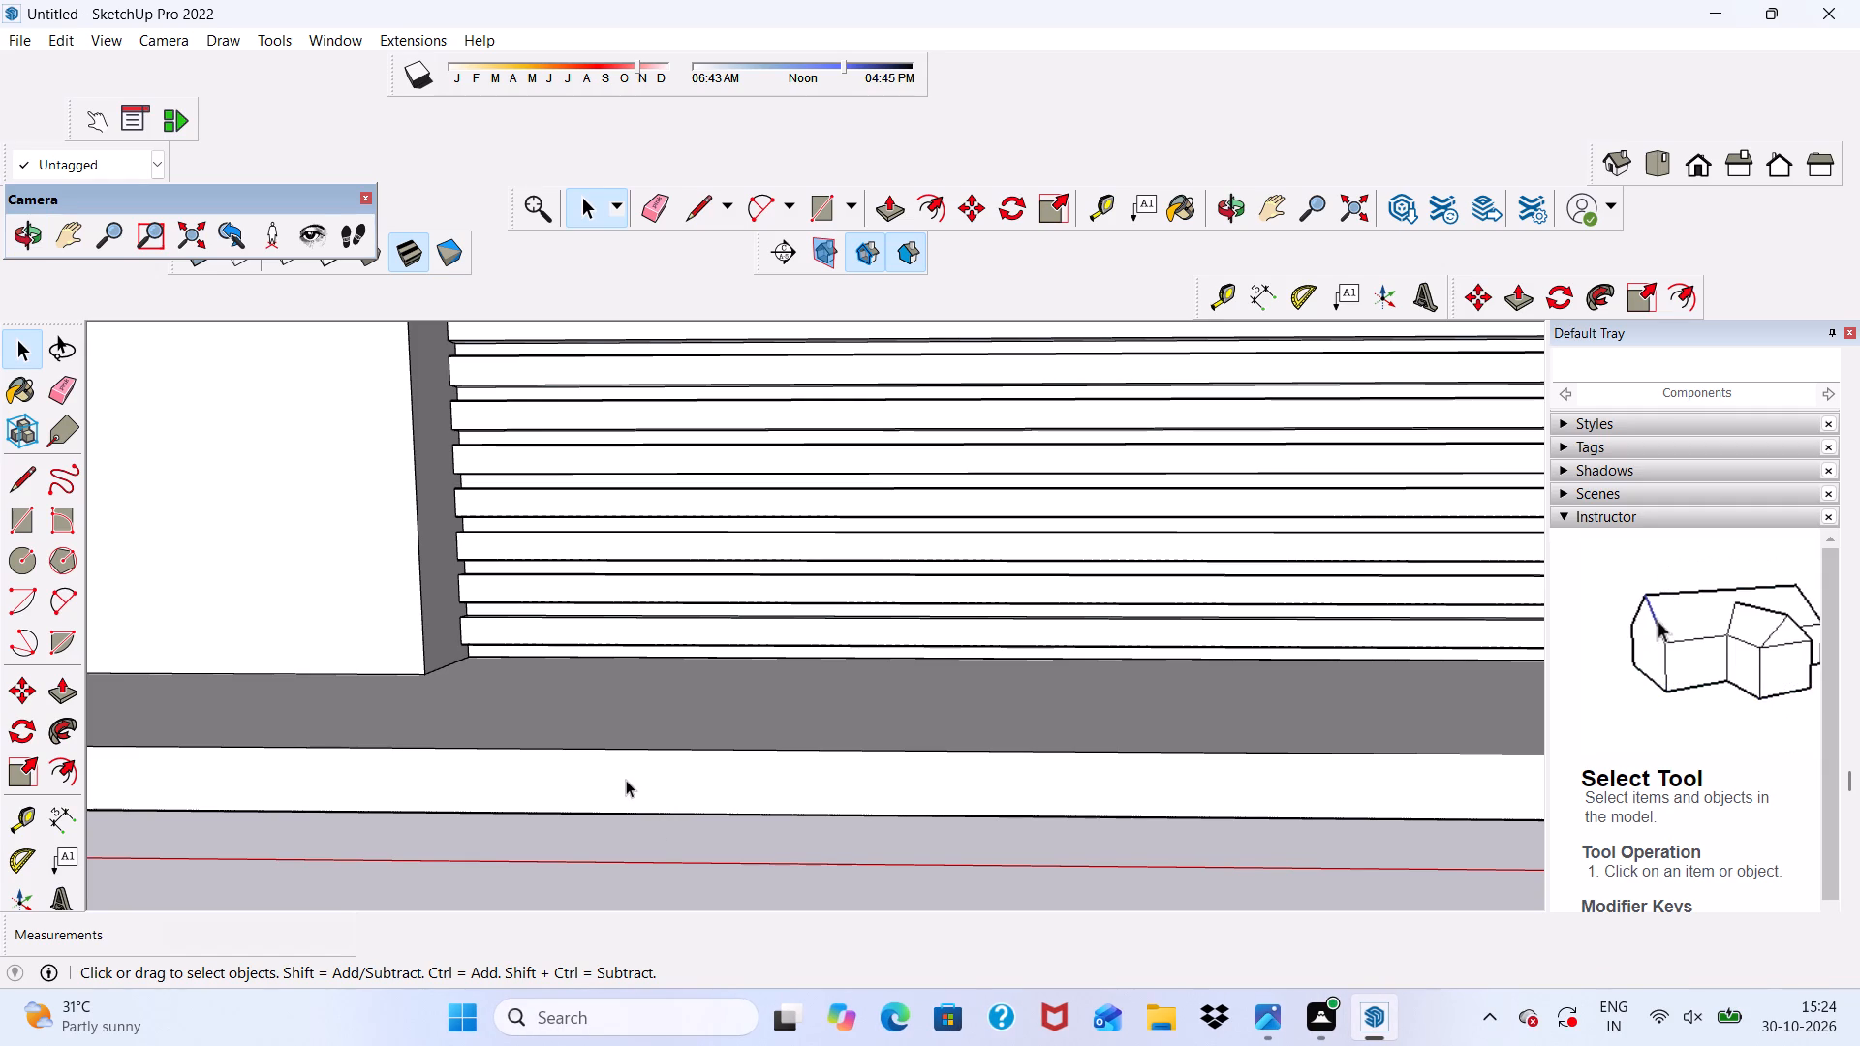
scroll(595, 731, down, 5)
scroll(747, 692, down, 6)
scroll(888, 626, down, 3)
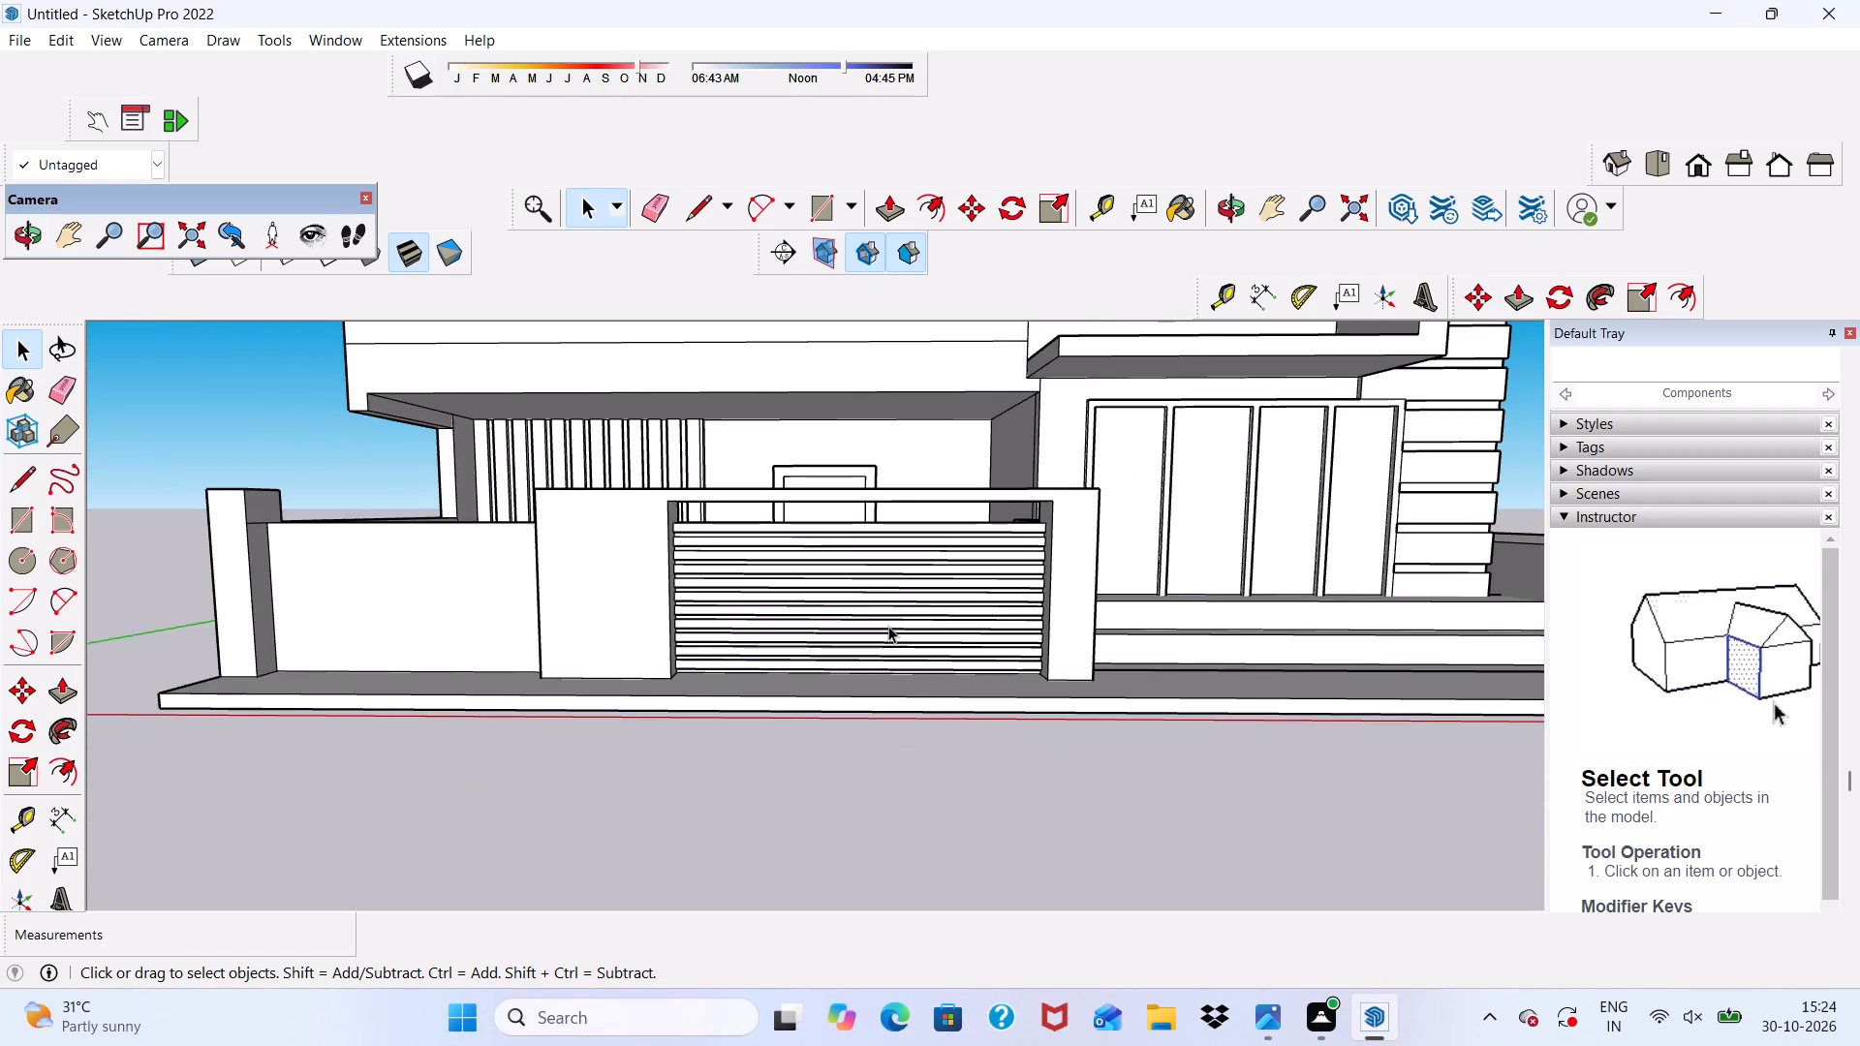
scroll(889, 626, down, 3)
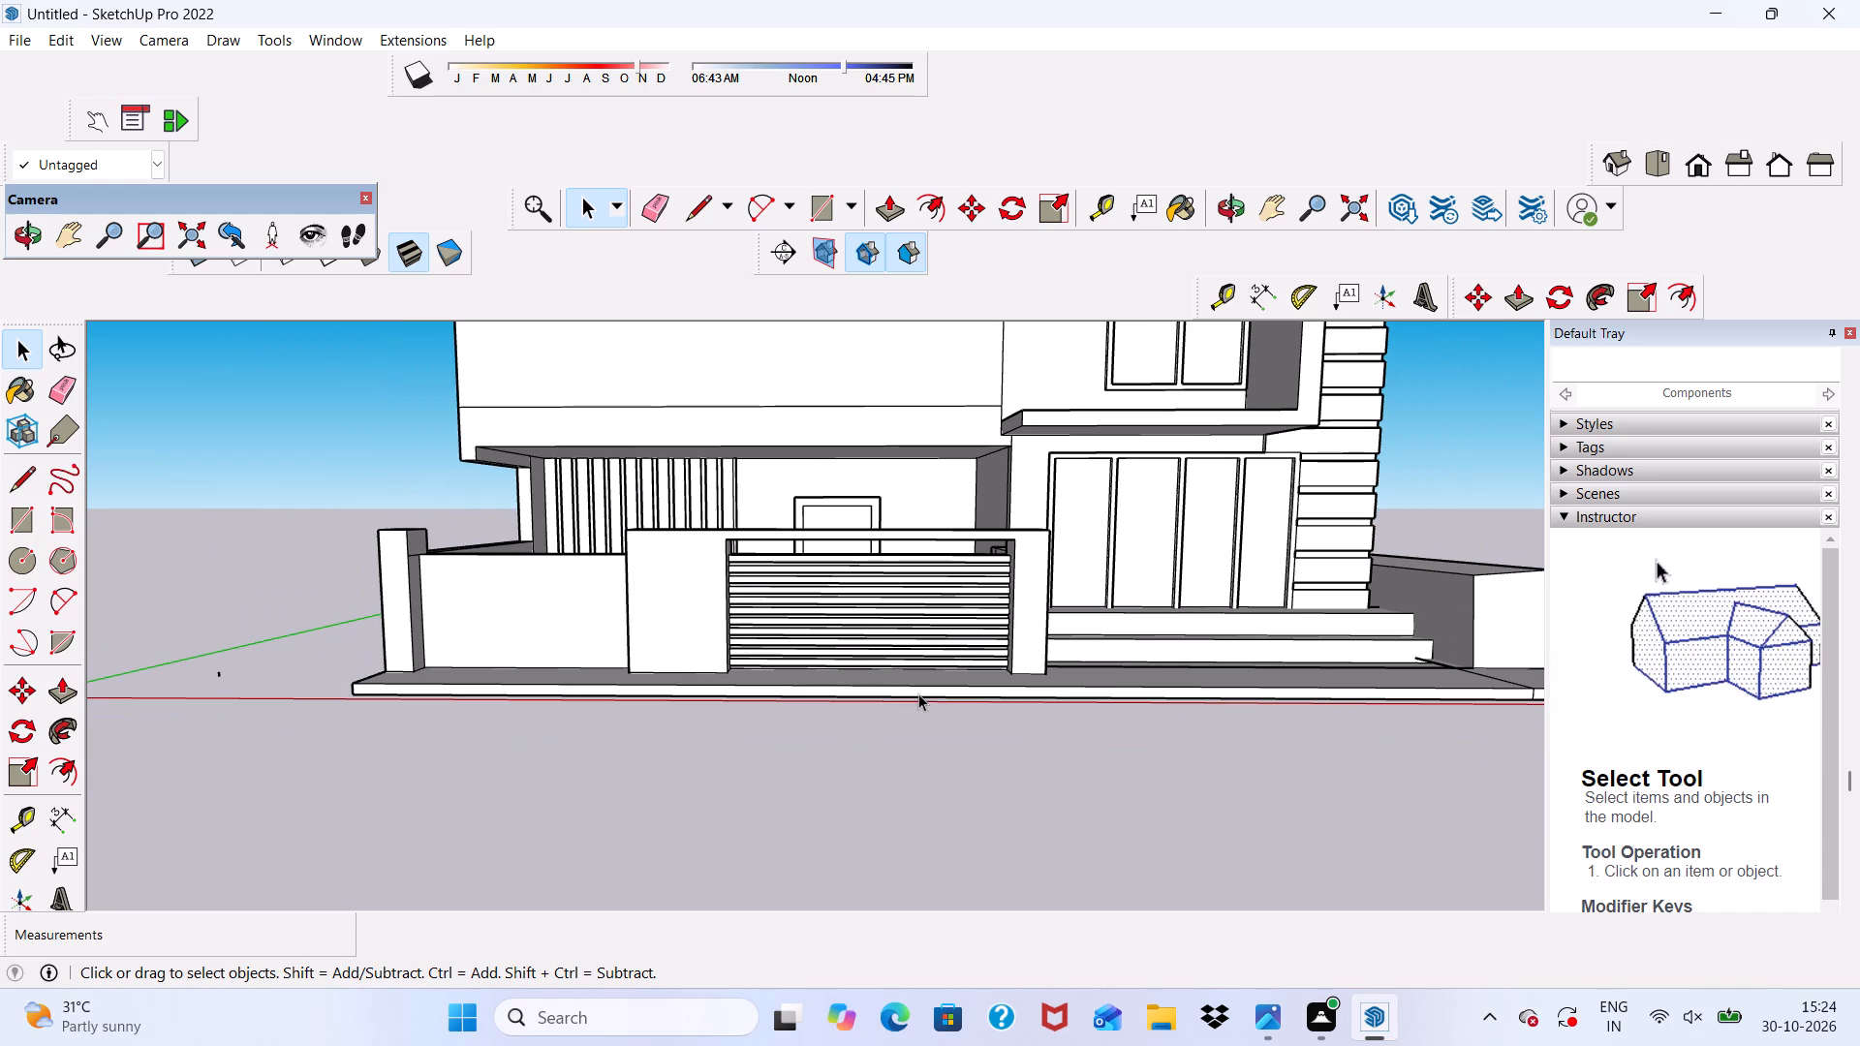
scroll(903, 659, down, 5)
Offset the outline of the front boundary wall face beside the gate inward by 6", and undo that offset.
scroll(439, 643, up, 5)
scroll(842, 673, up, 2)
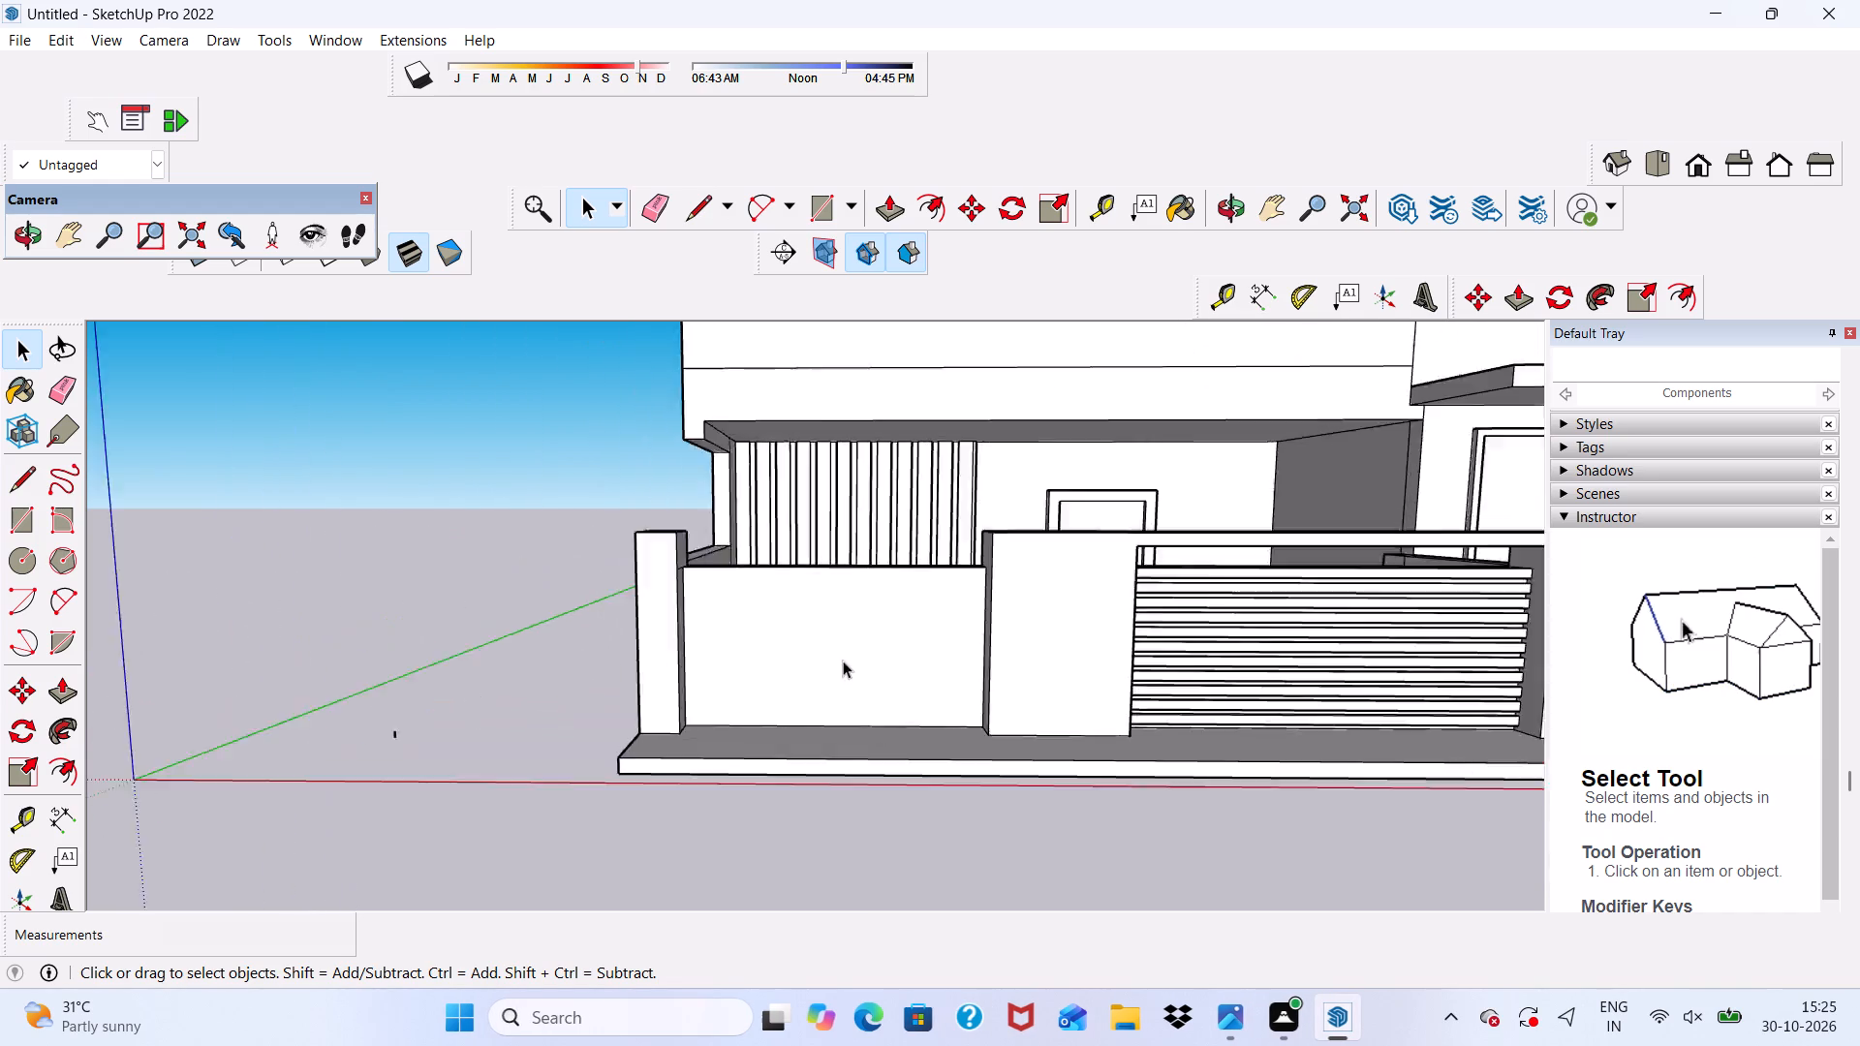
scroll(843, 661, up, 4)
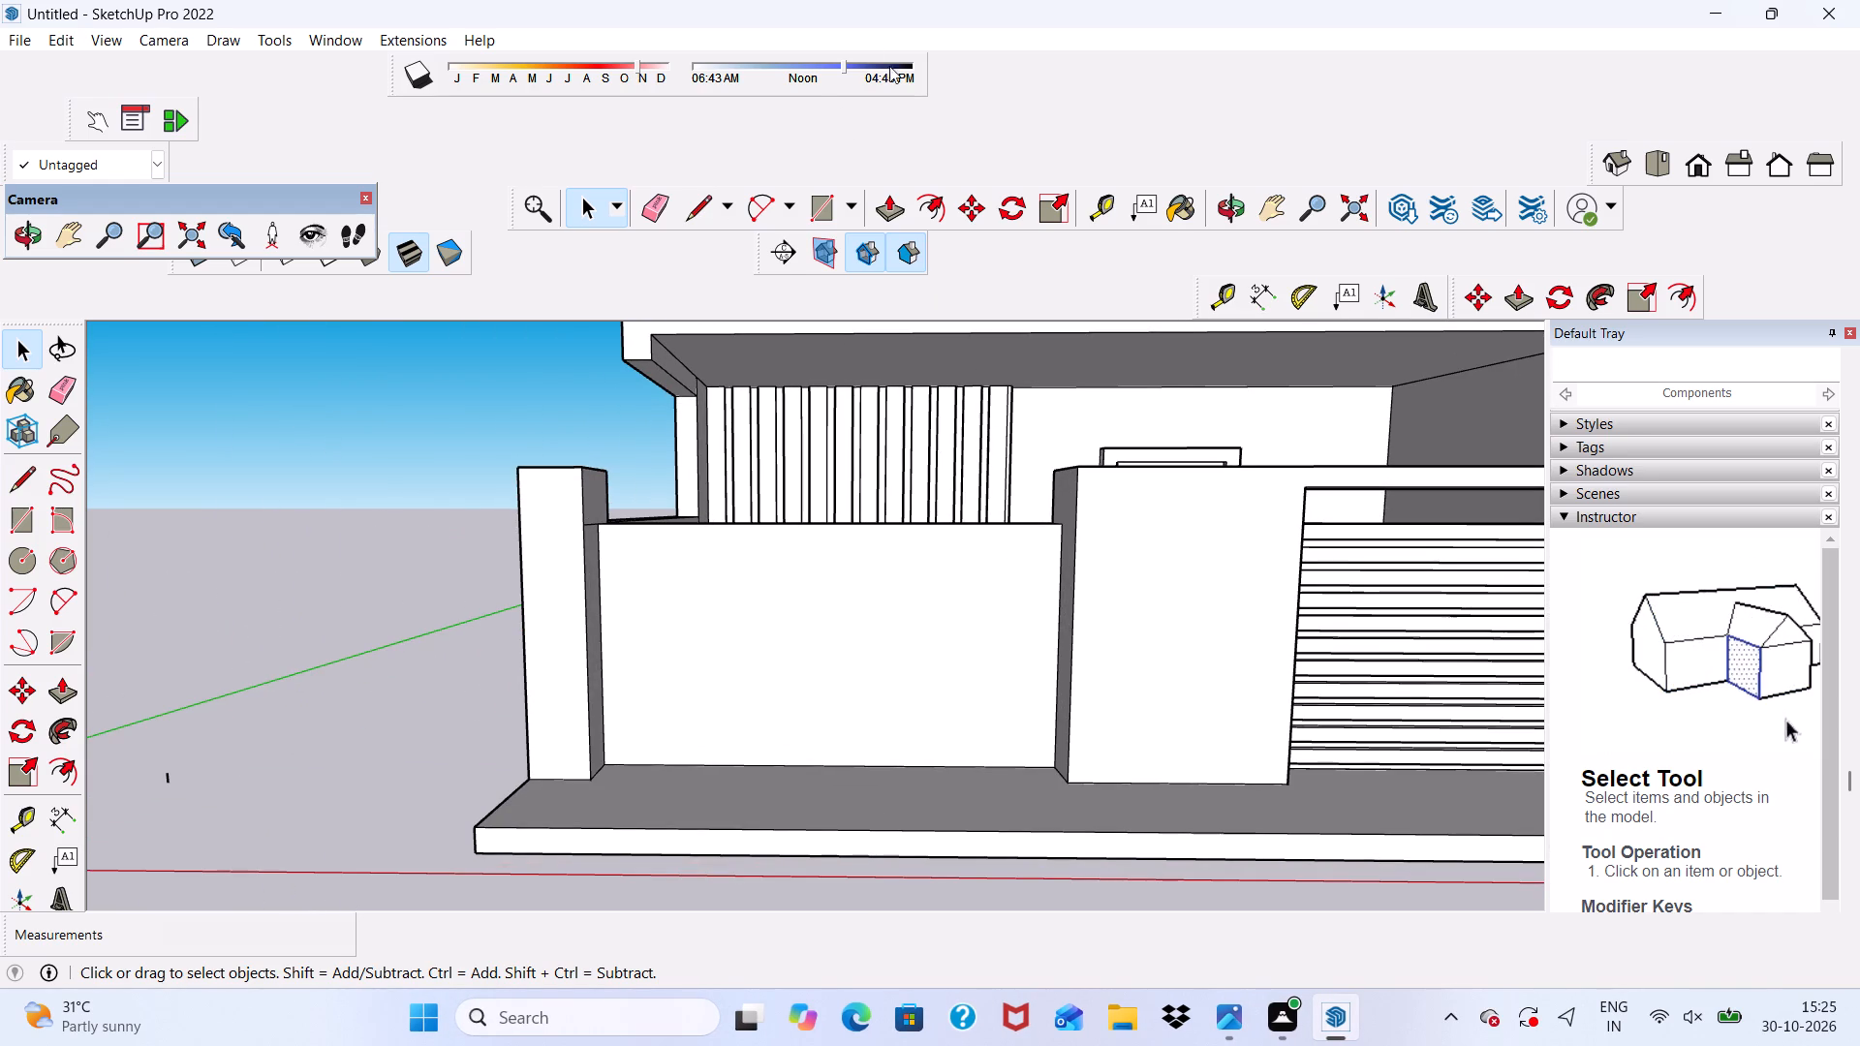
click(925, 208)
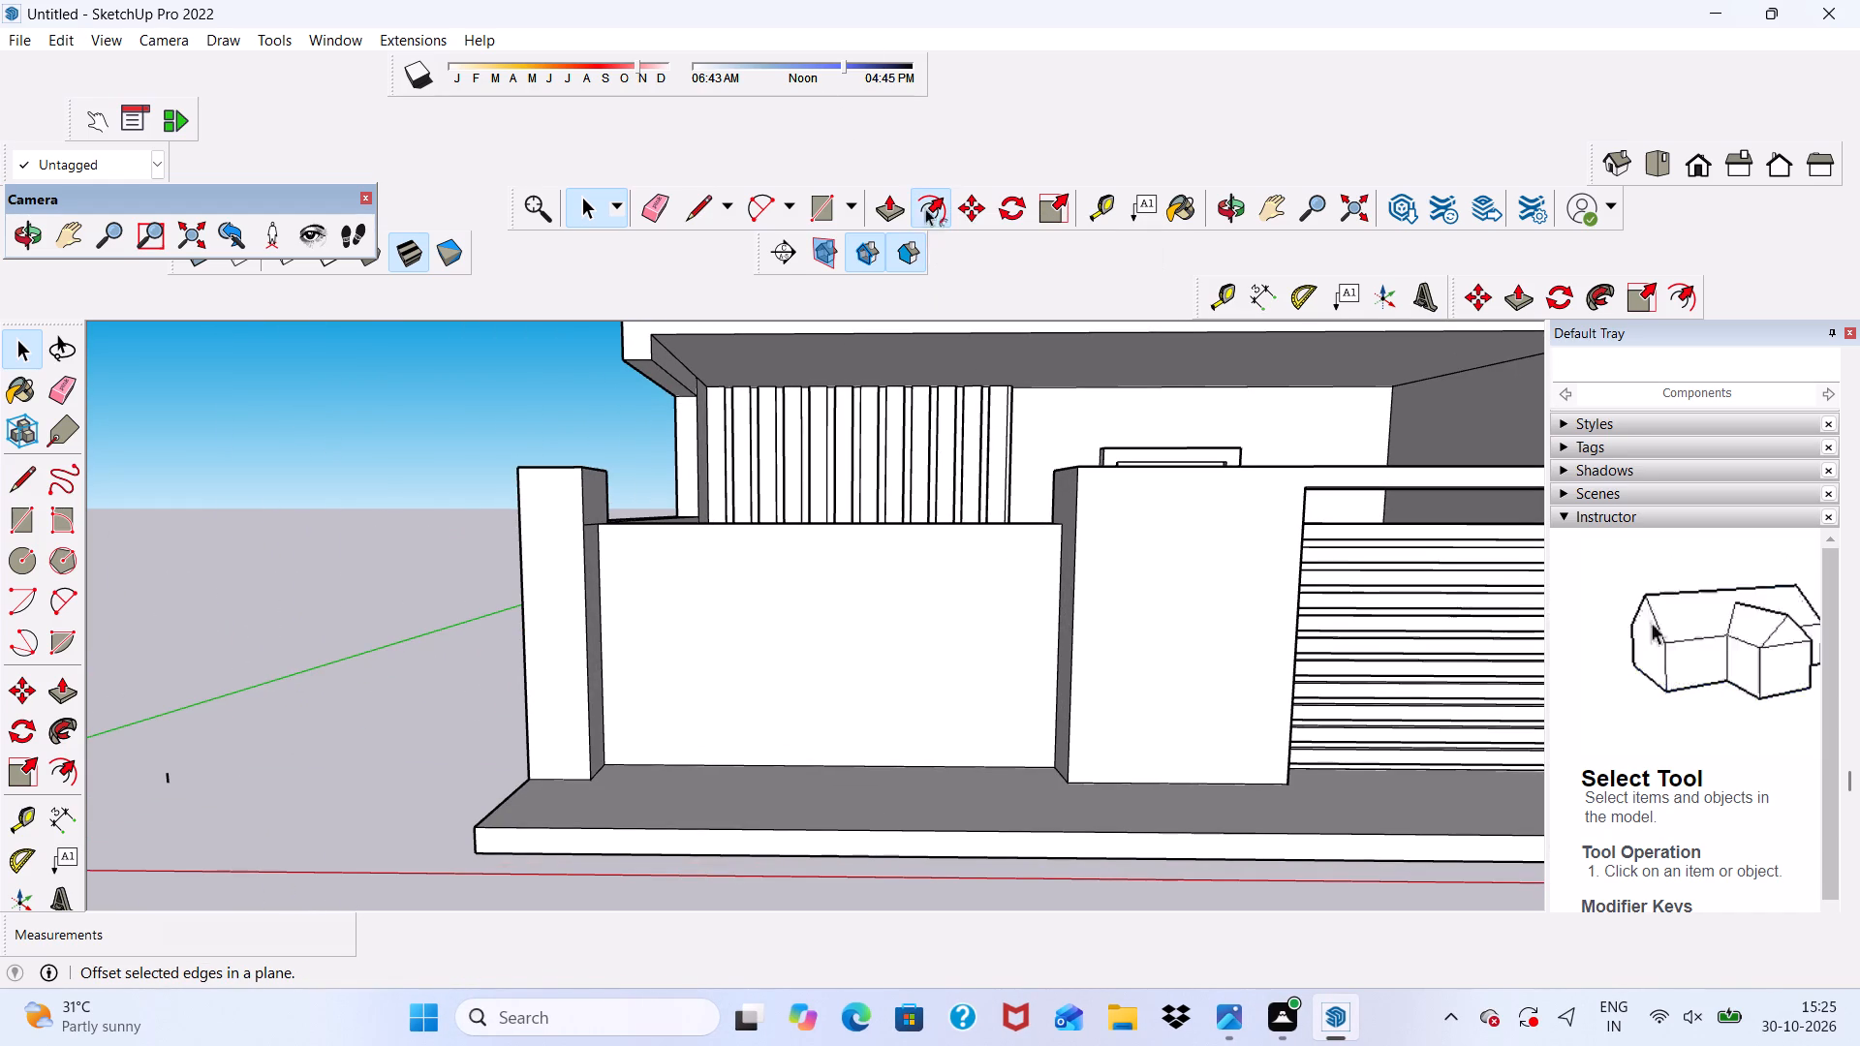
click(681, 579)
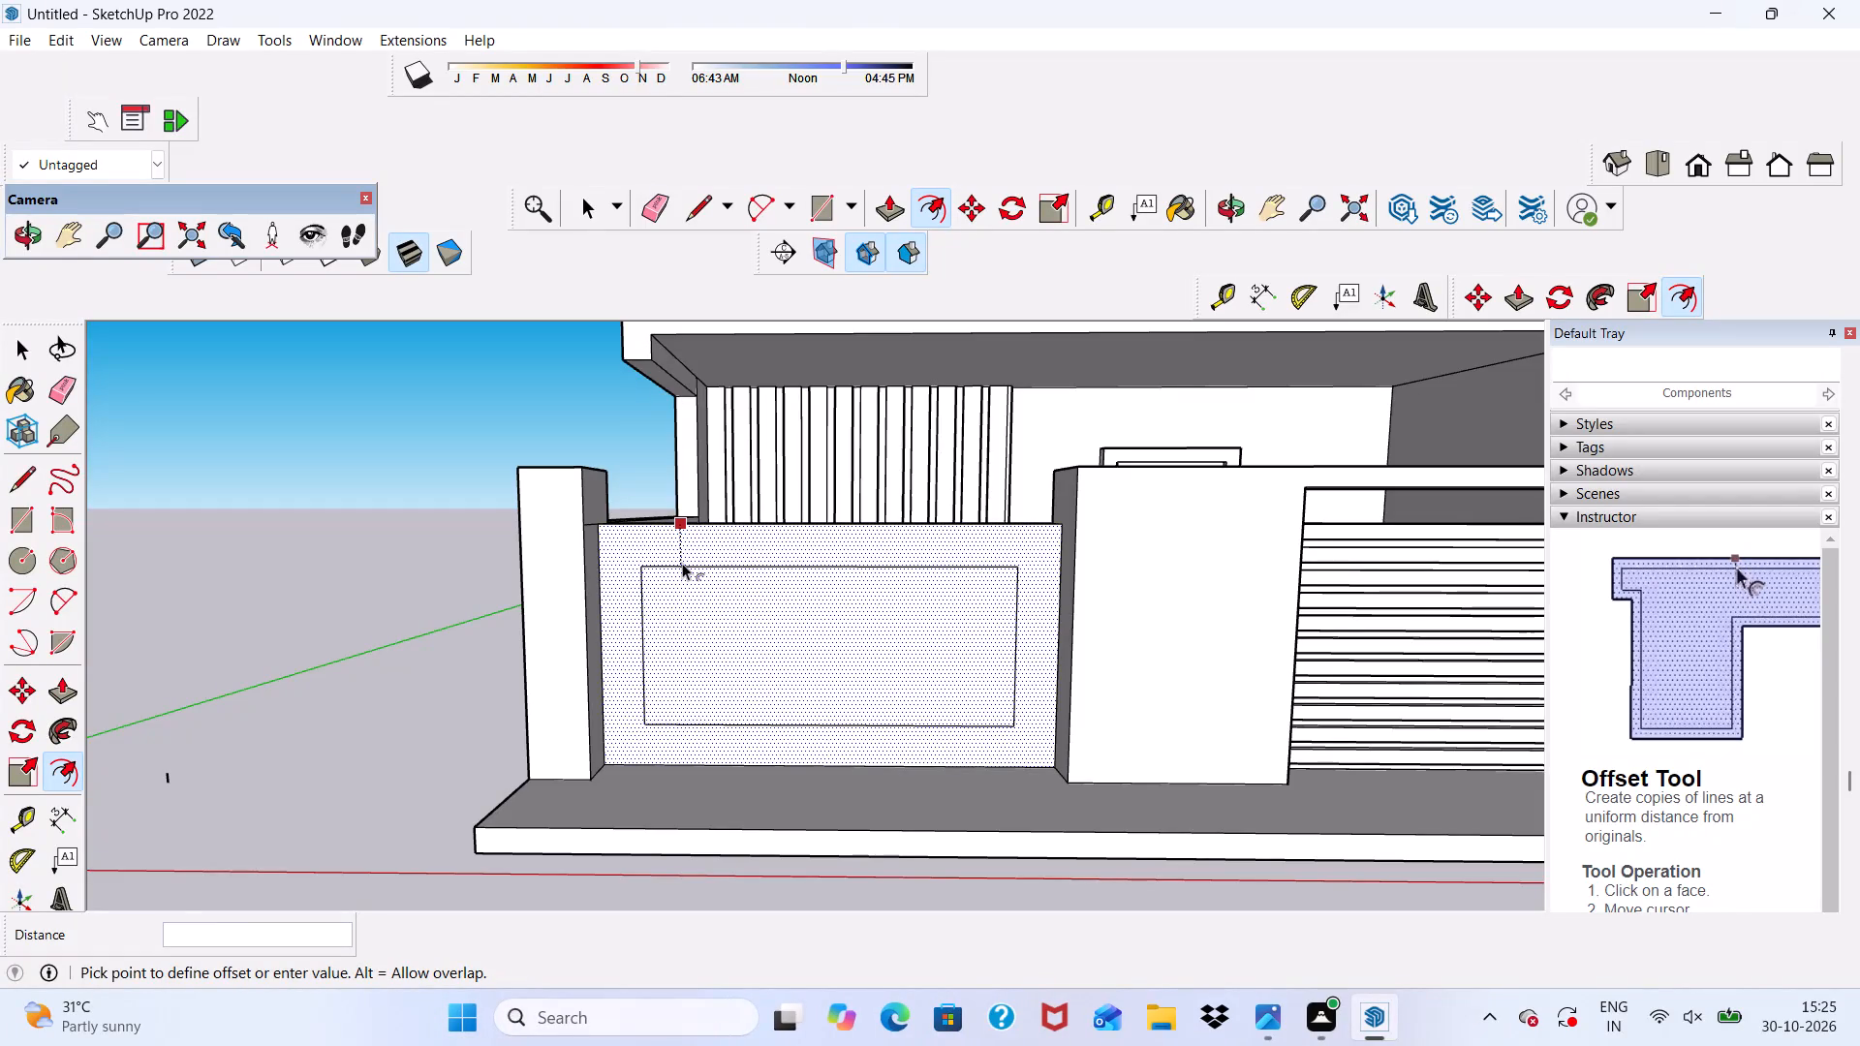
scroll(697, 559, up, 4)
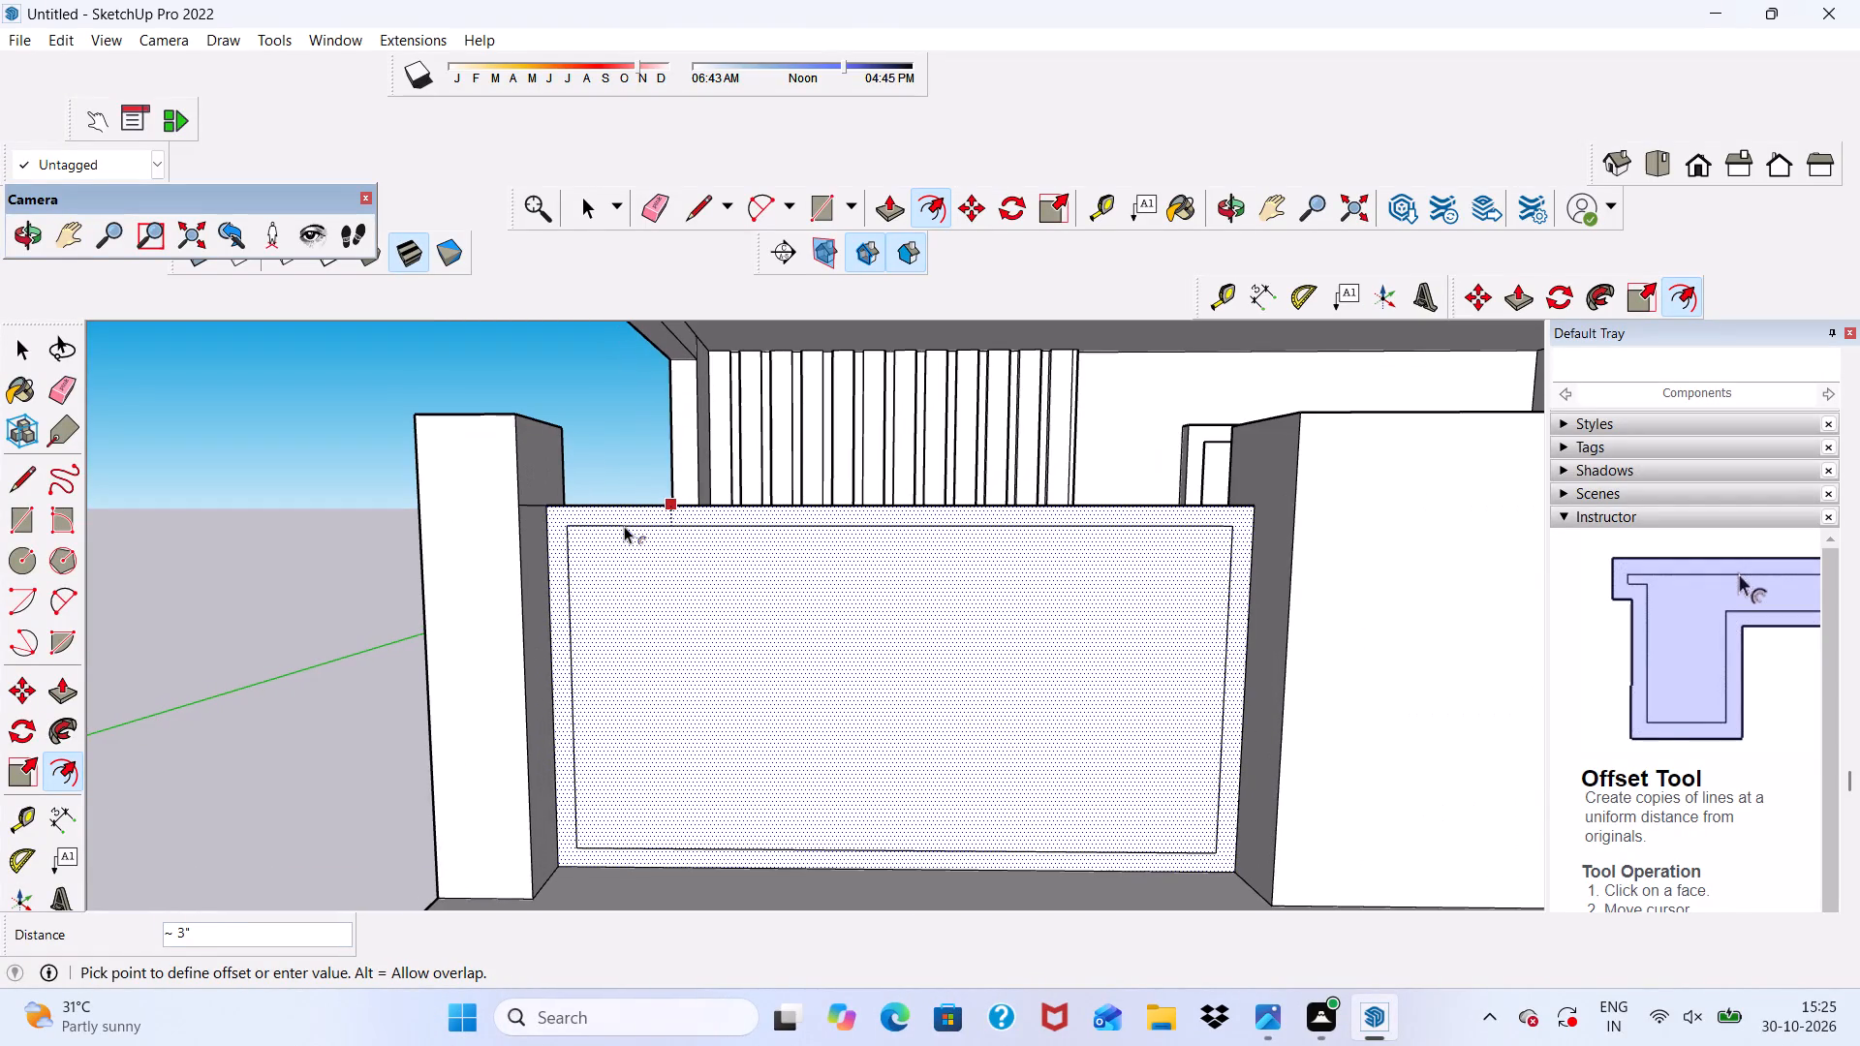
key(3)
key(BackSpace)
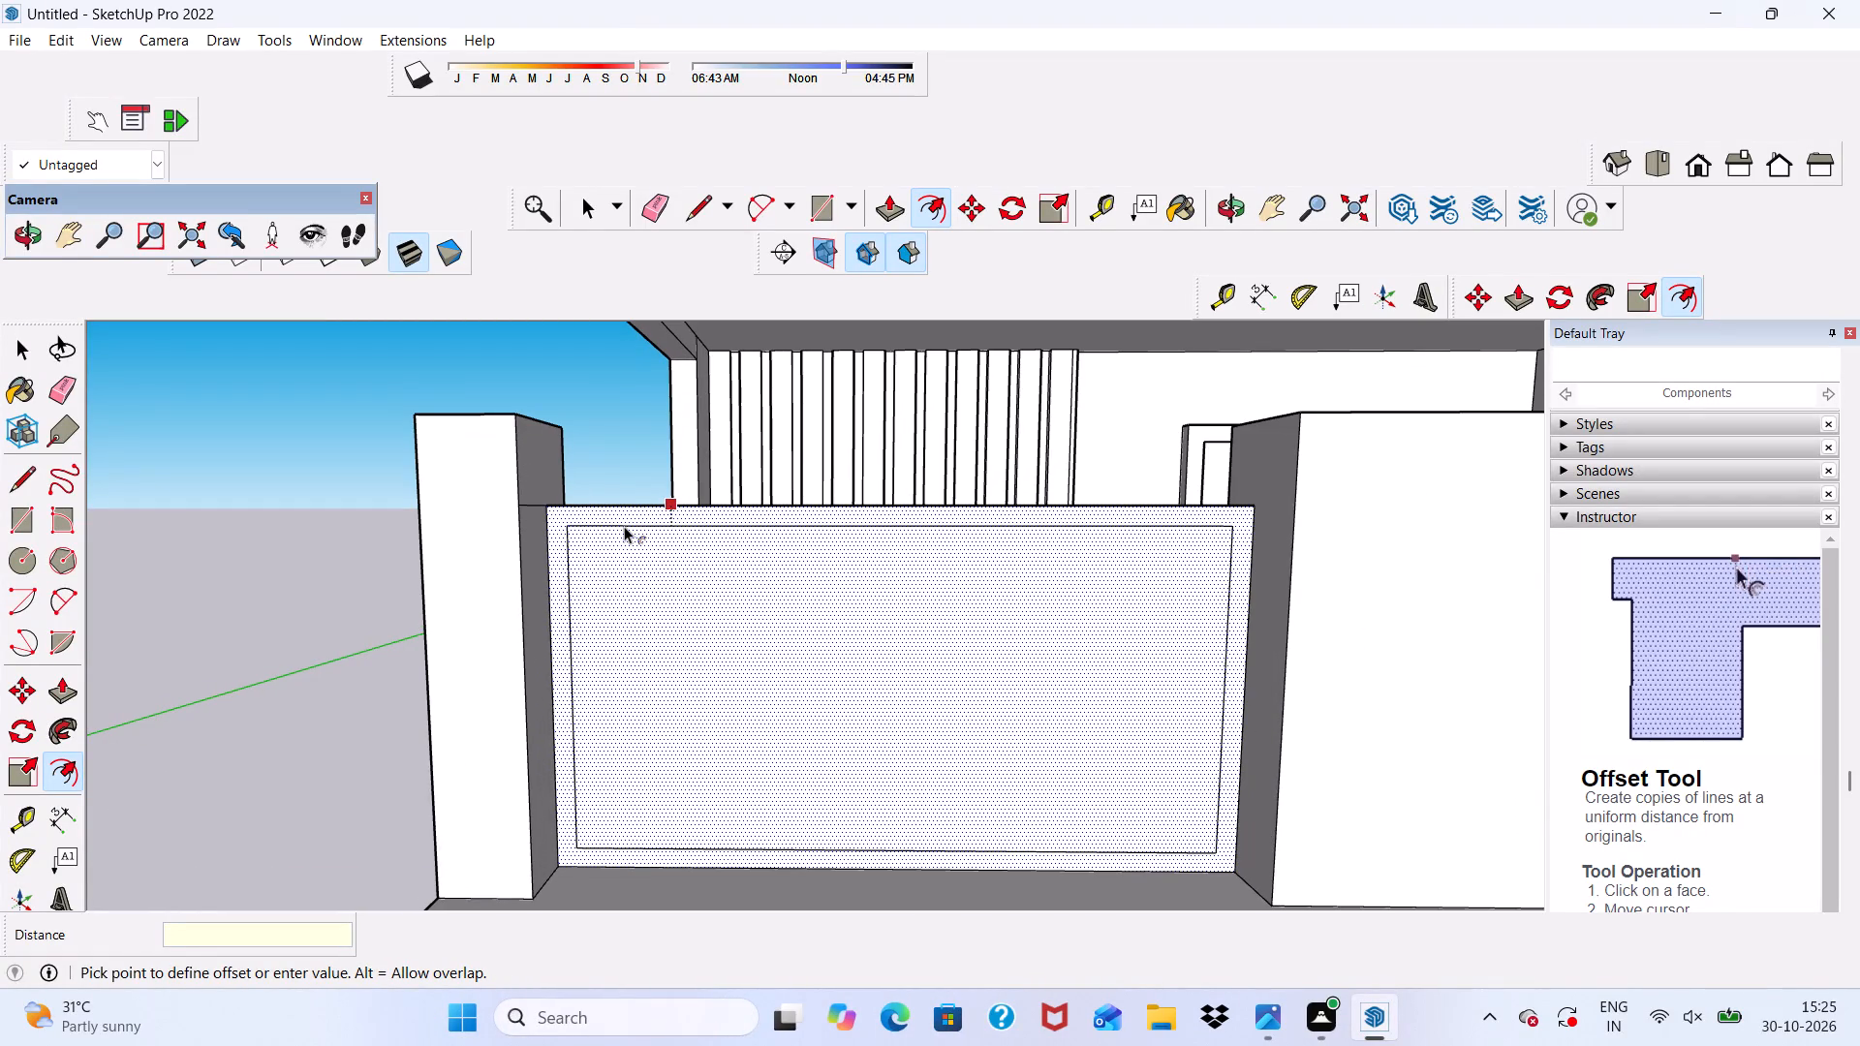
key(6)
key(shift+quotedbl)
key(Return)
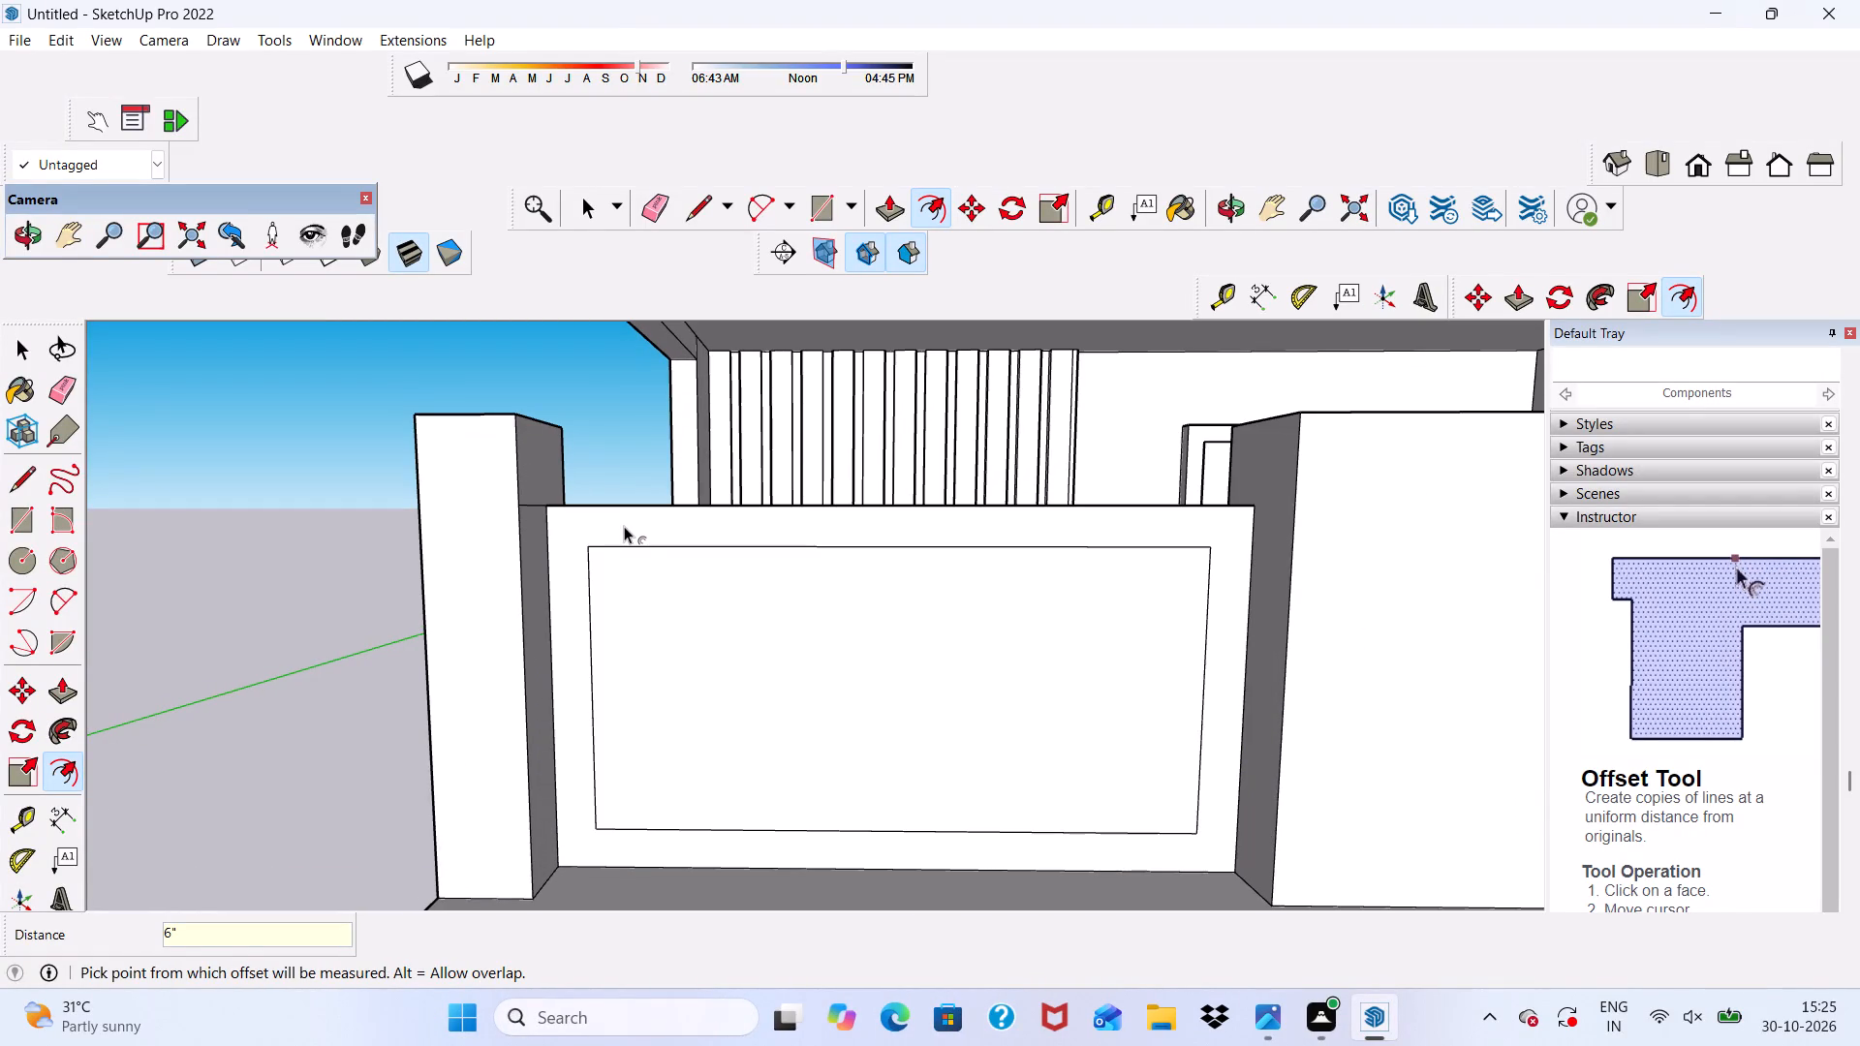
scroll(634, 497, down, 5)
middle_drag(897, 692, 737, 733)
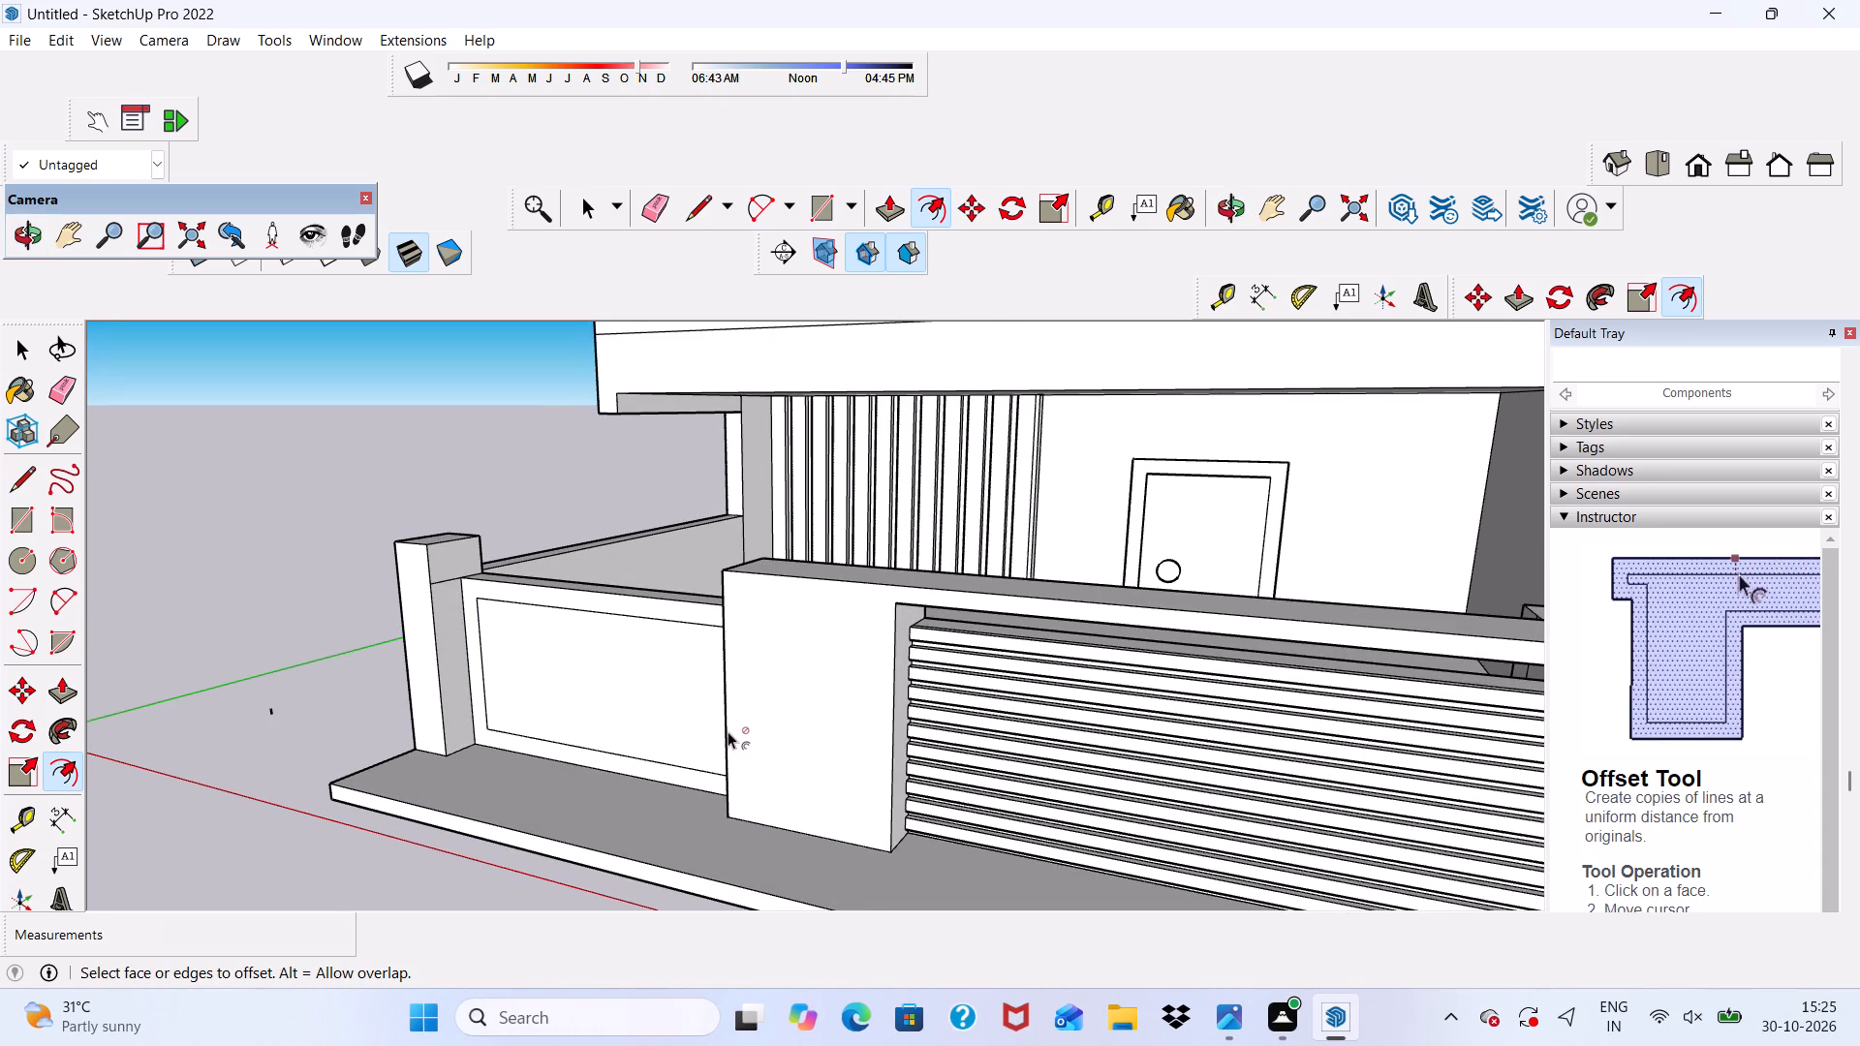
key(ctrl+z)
Offset the outline of the front boundary wall face inward by 3" to form a border.
scroll(595, 732, up, 4)
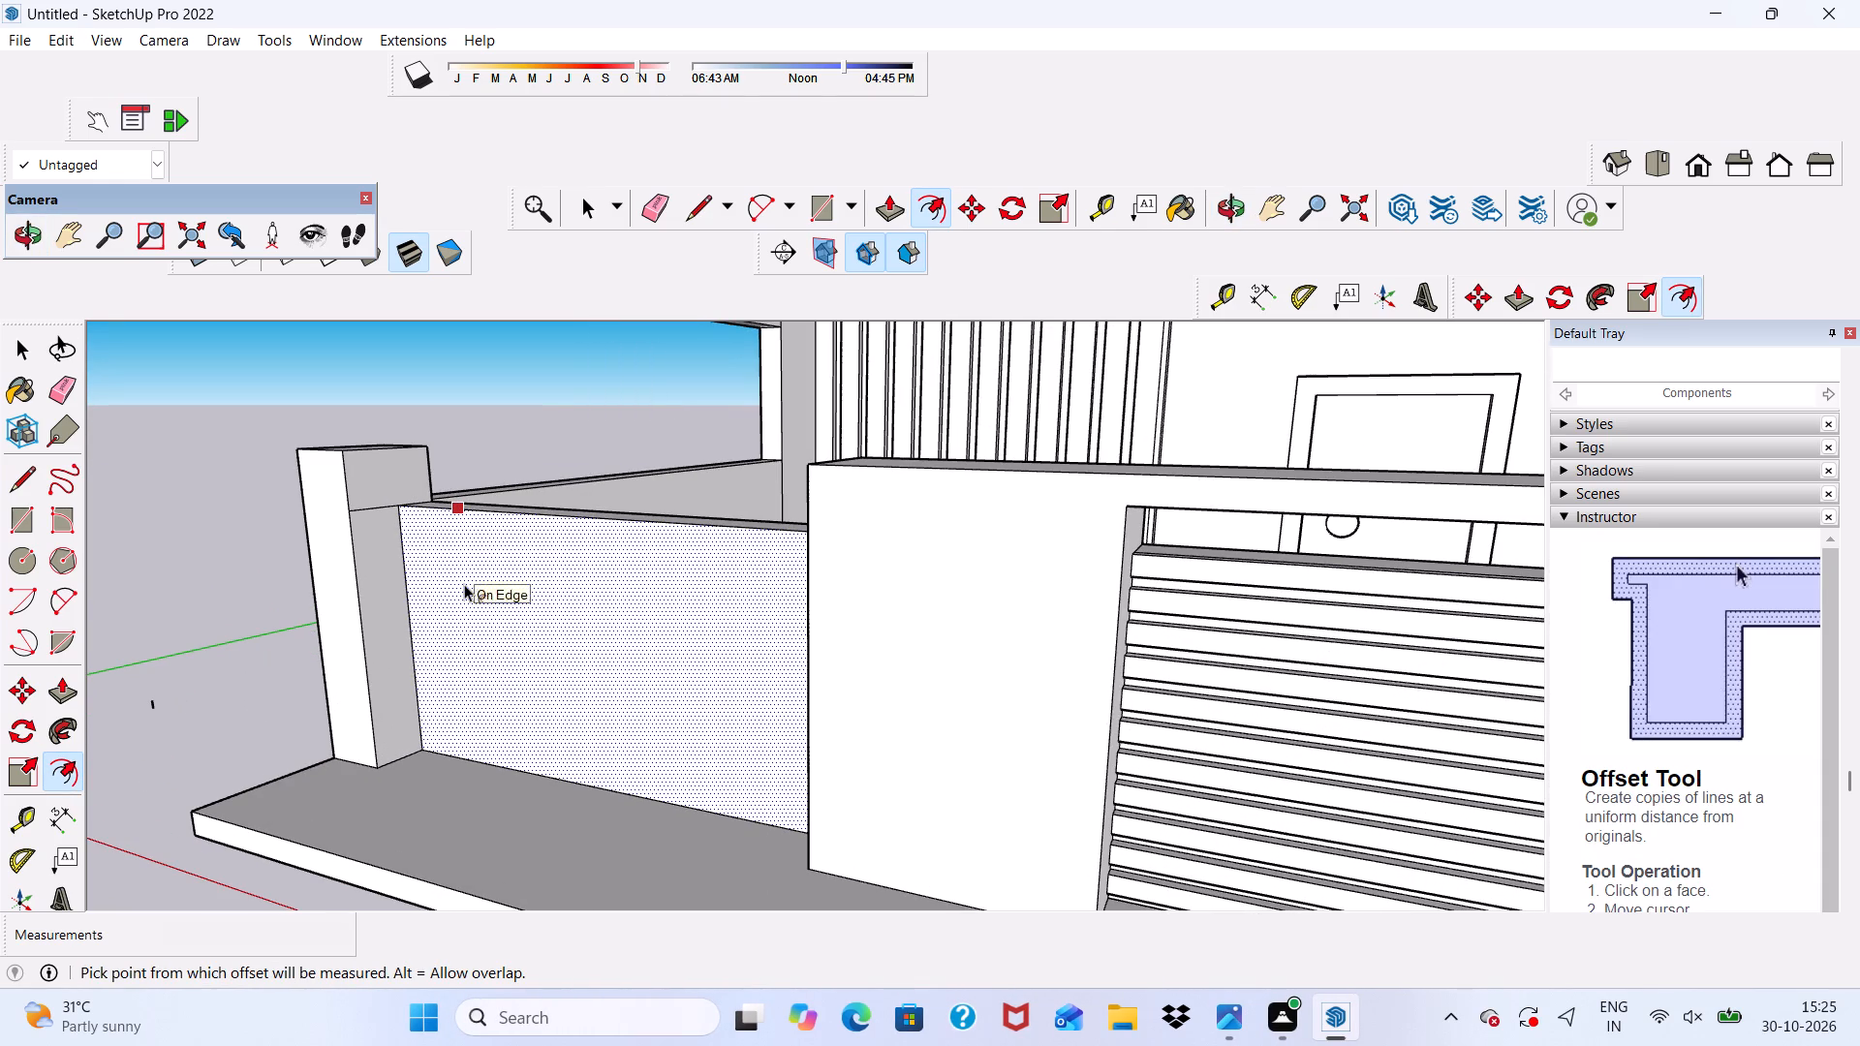
click(464, 584)
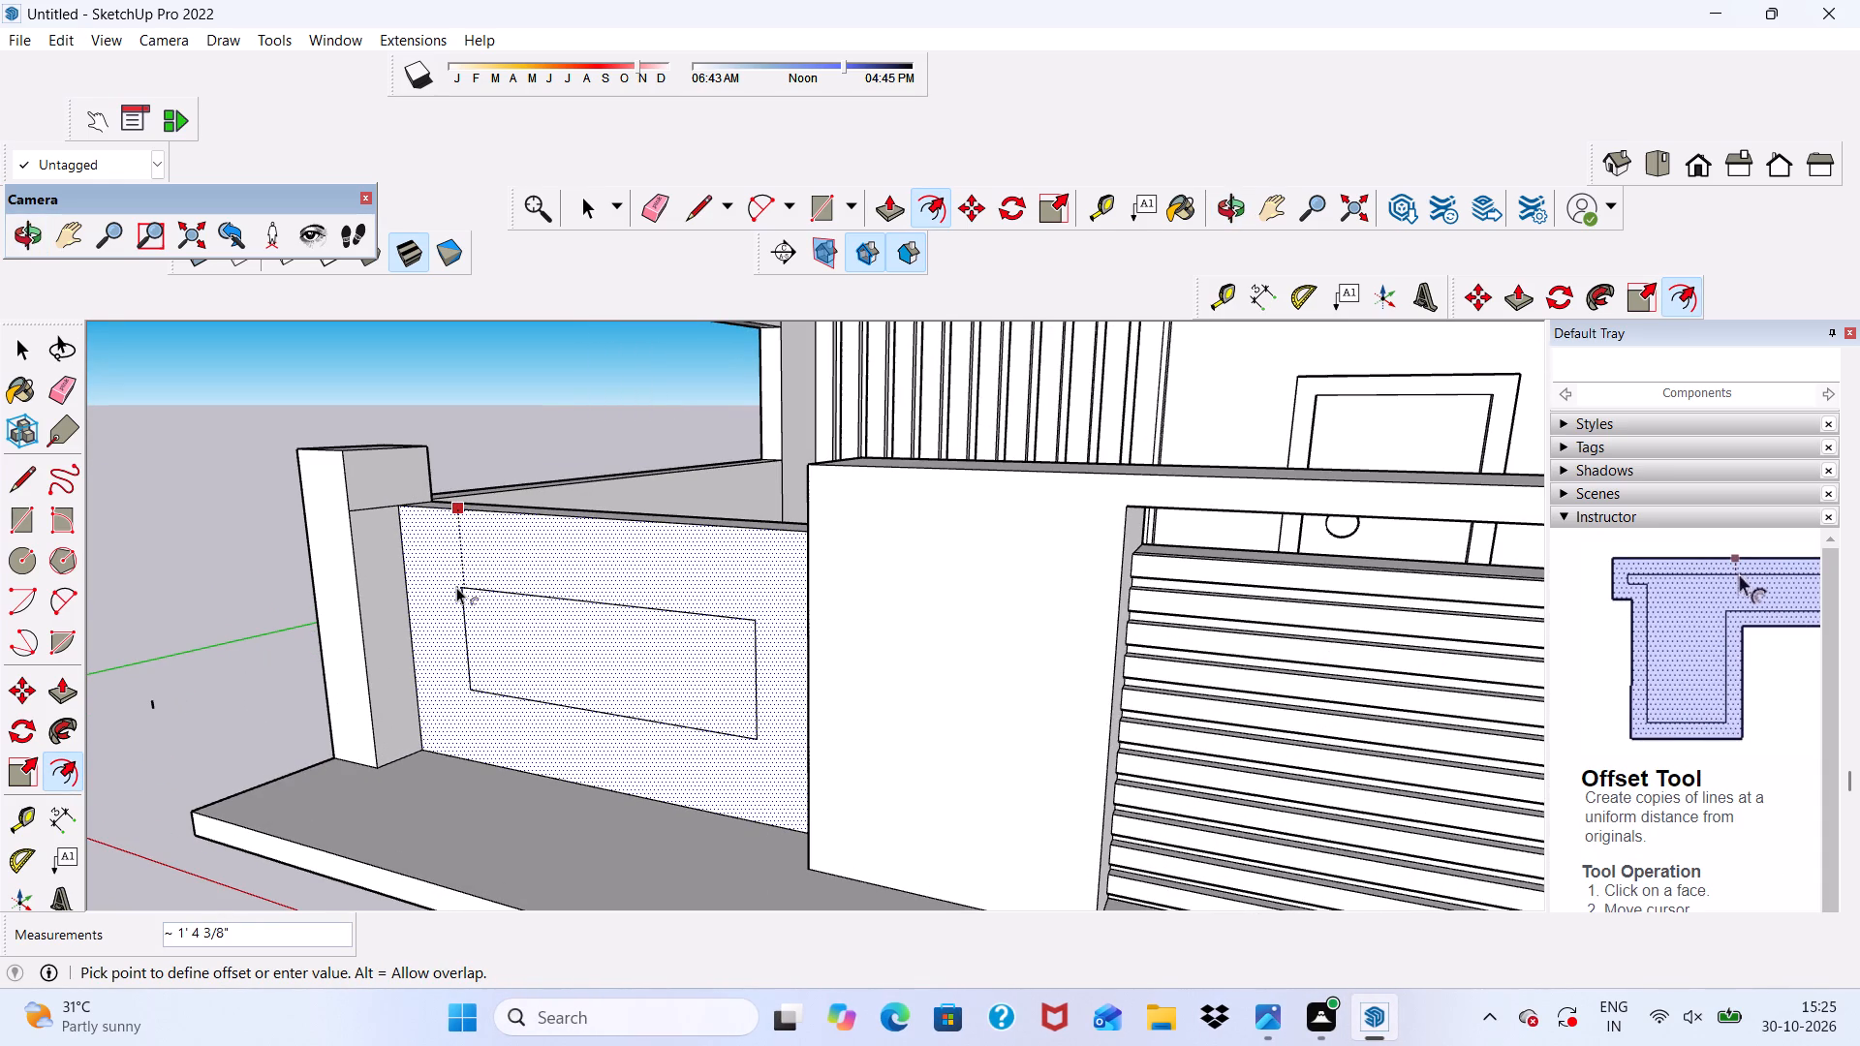
key(3)
key(shift+quotedbl)
key(Return)
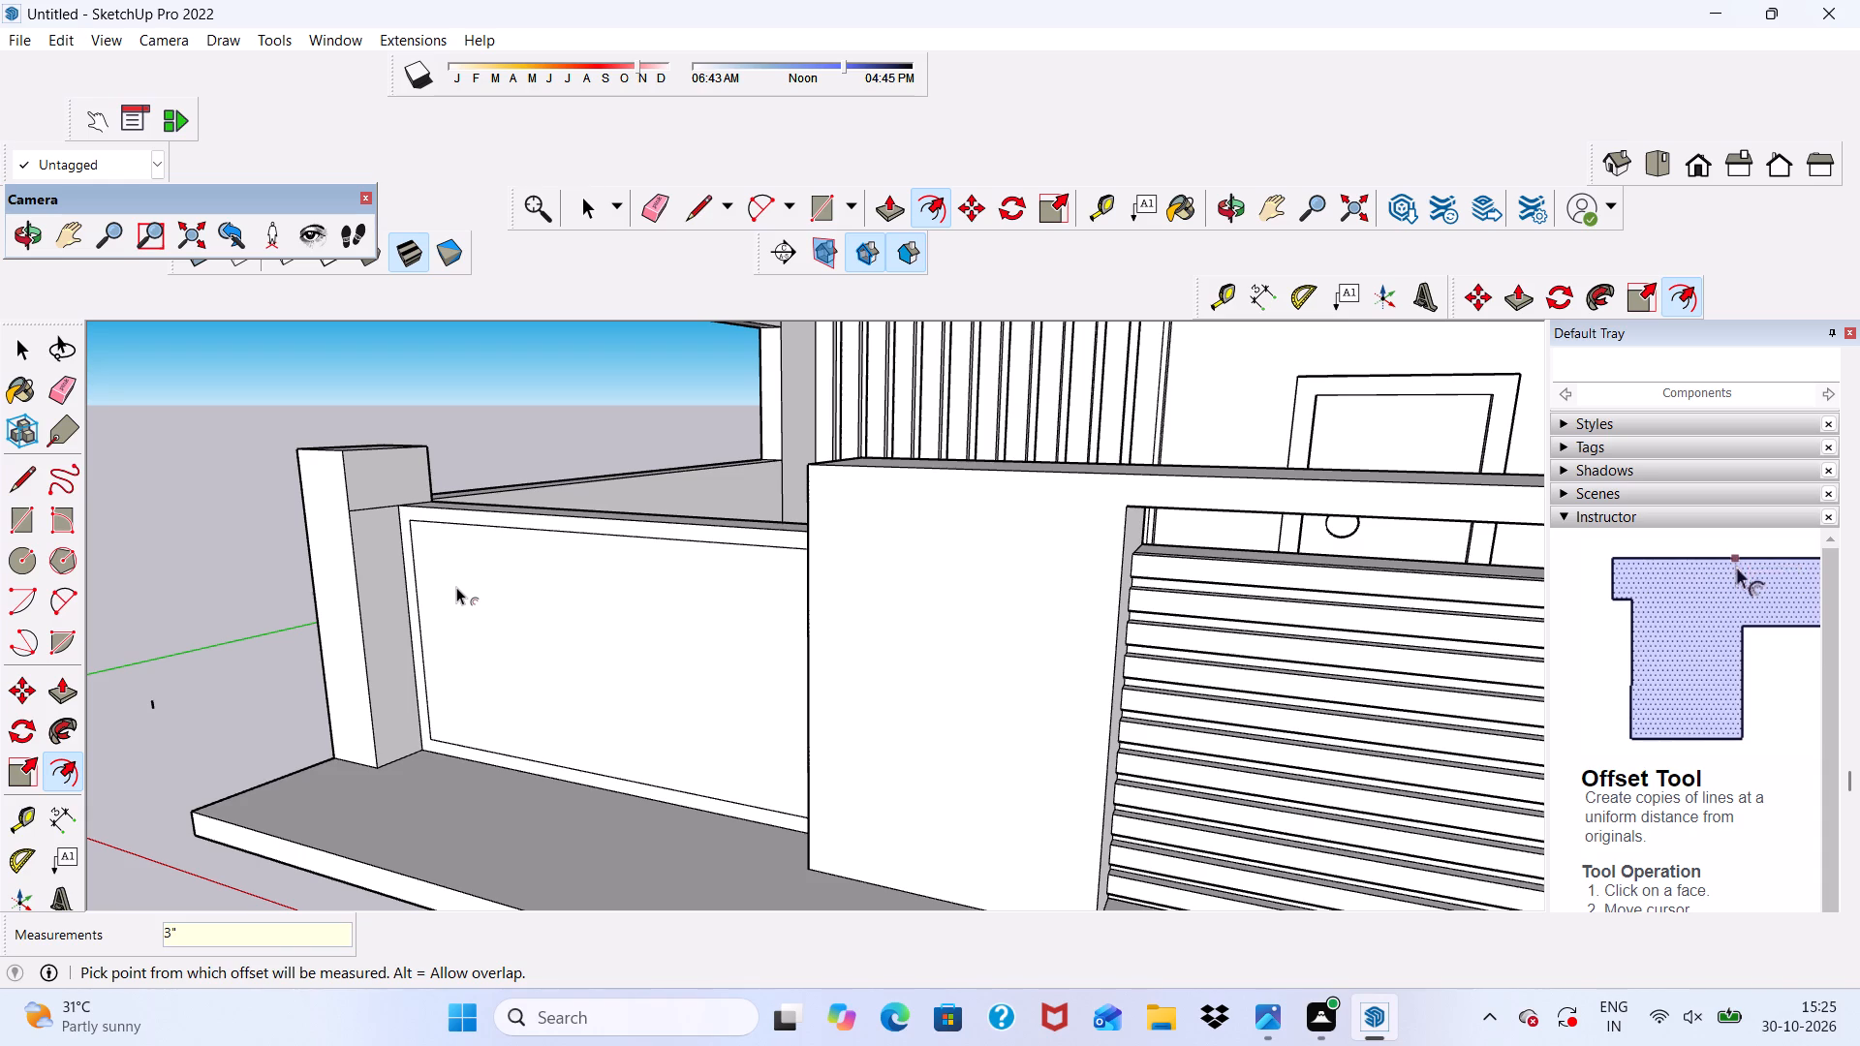
key(space)
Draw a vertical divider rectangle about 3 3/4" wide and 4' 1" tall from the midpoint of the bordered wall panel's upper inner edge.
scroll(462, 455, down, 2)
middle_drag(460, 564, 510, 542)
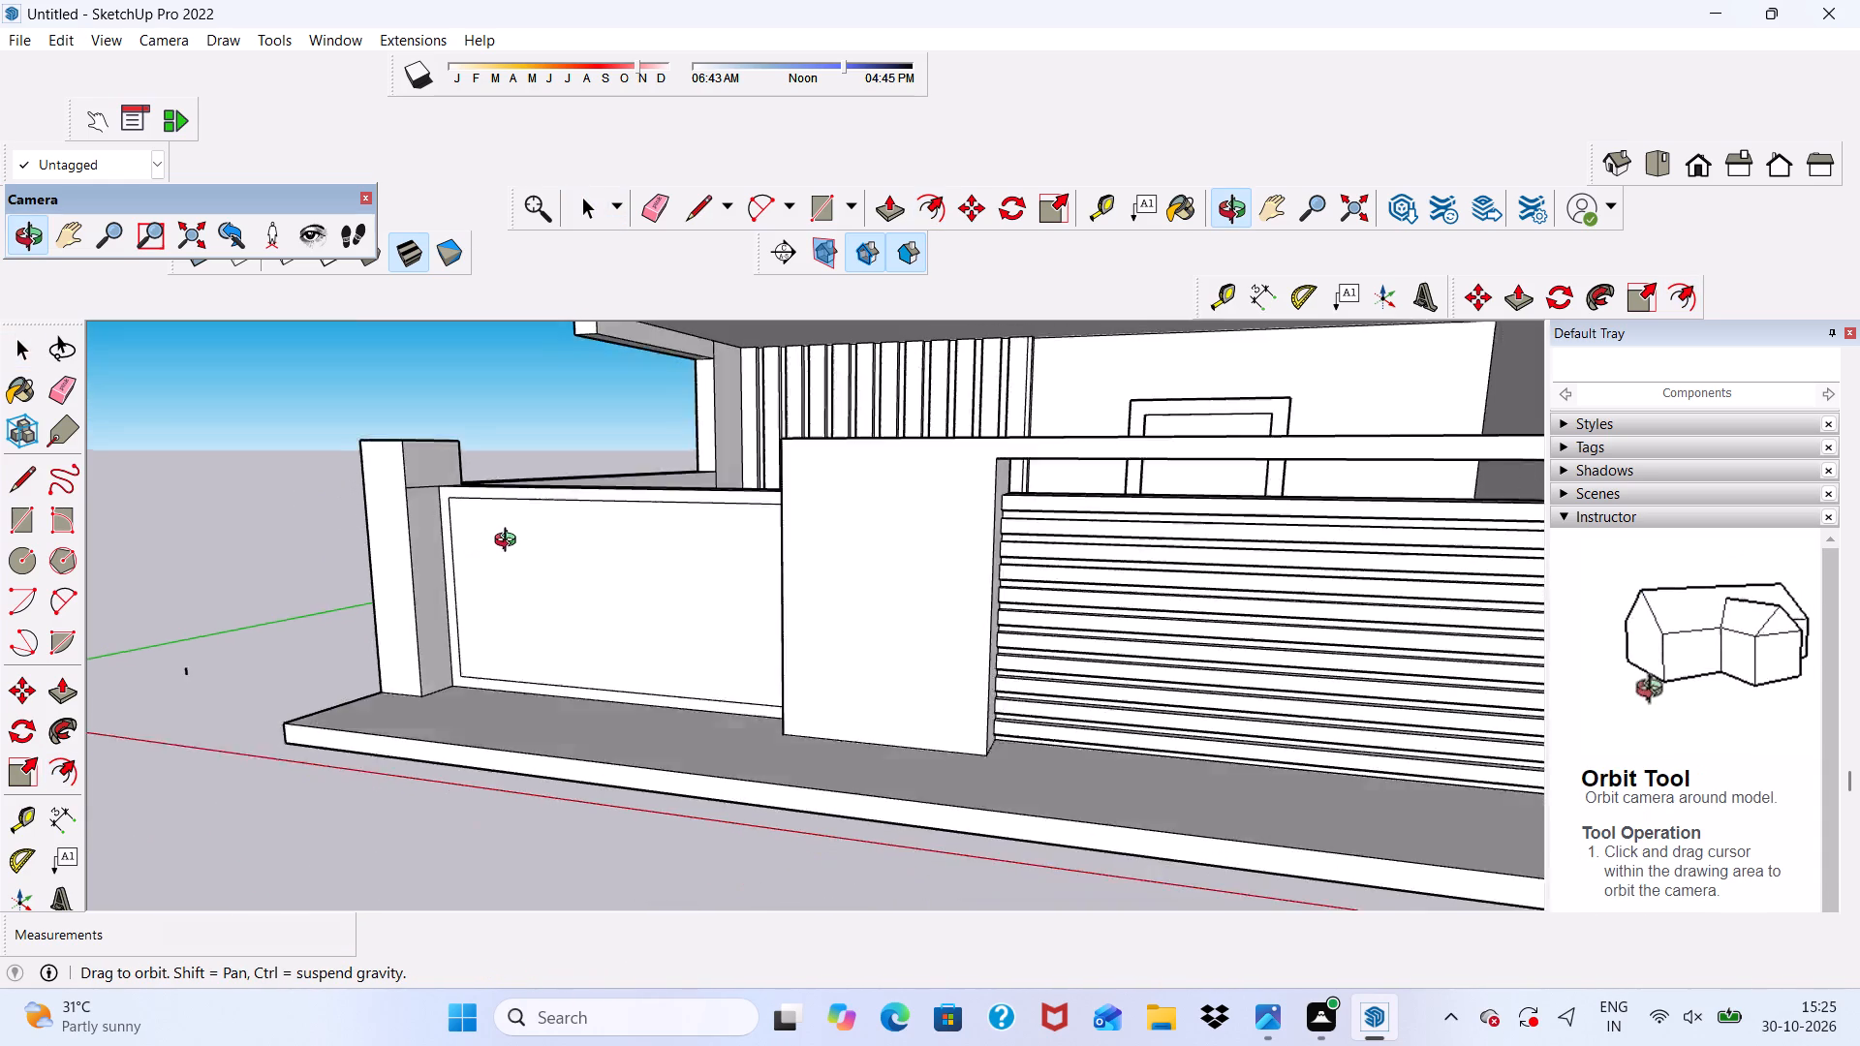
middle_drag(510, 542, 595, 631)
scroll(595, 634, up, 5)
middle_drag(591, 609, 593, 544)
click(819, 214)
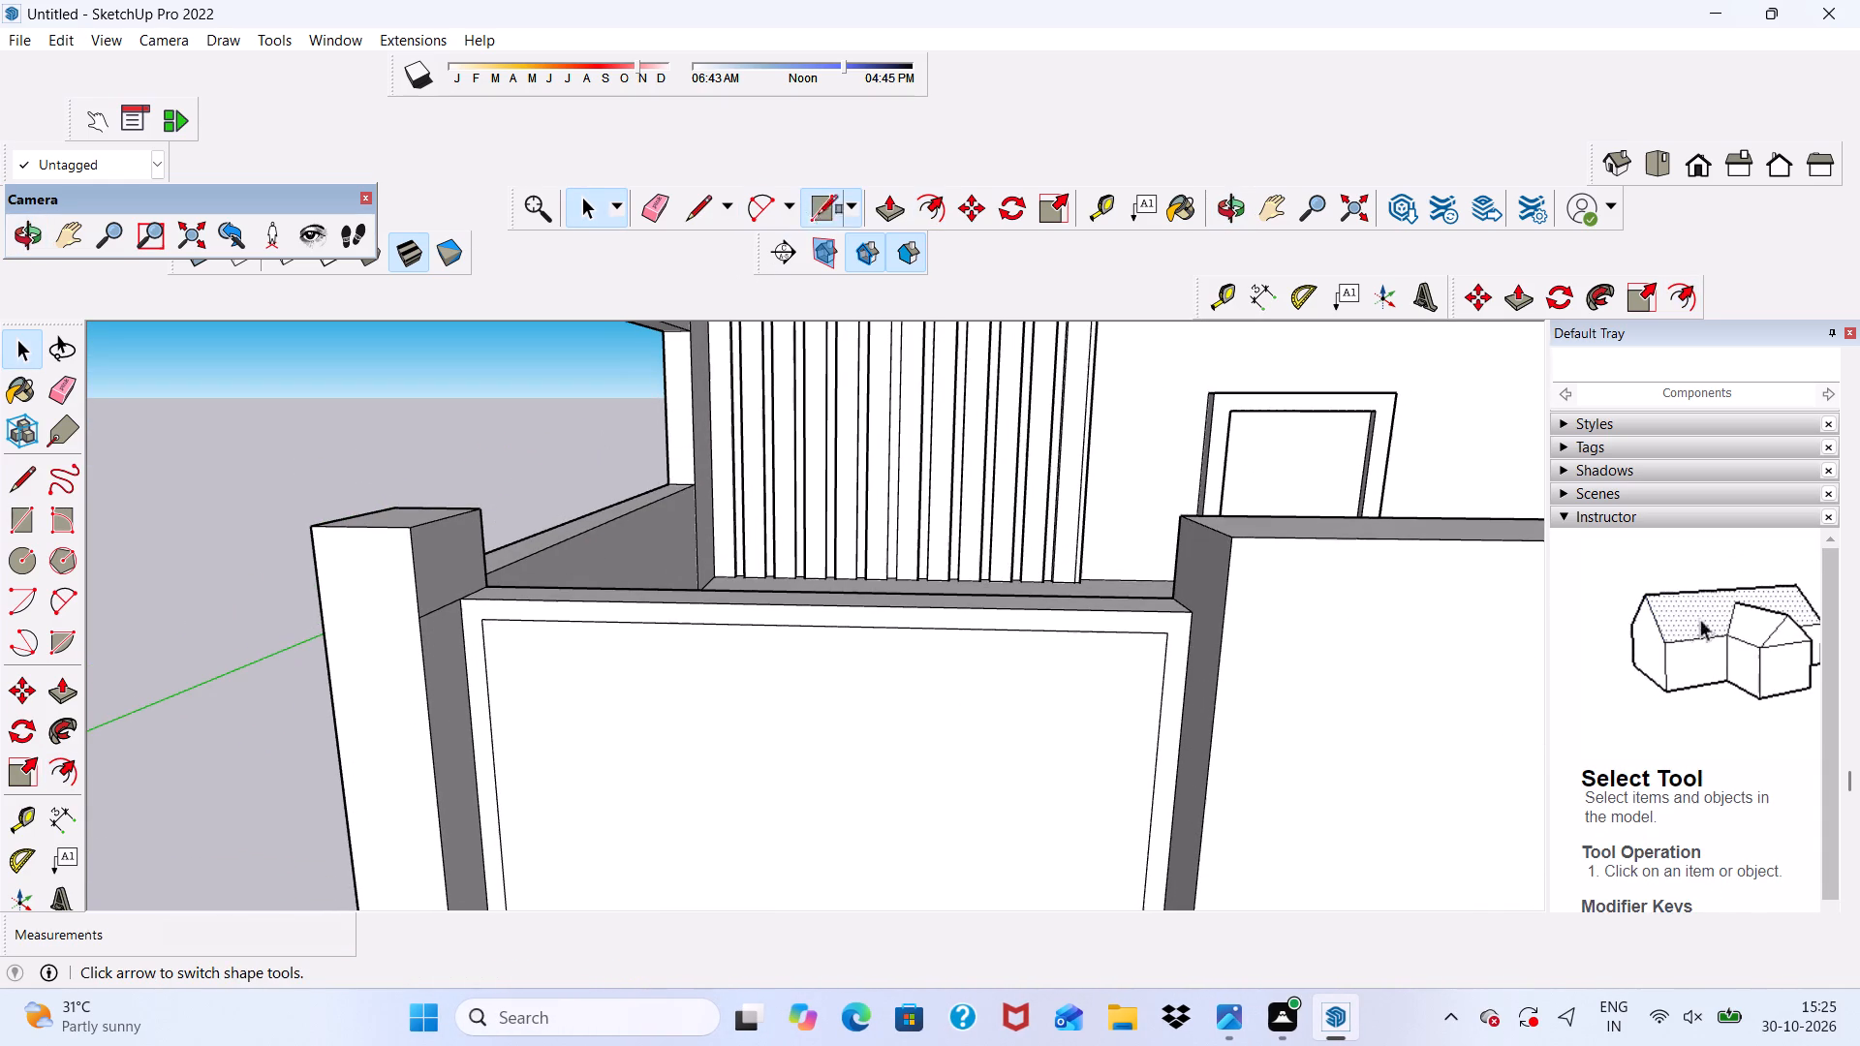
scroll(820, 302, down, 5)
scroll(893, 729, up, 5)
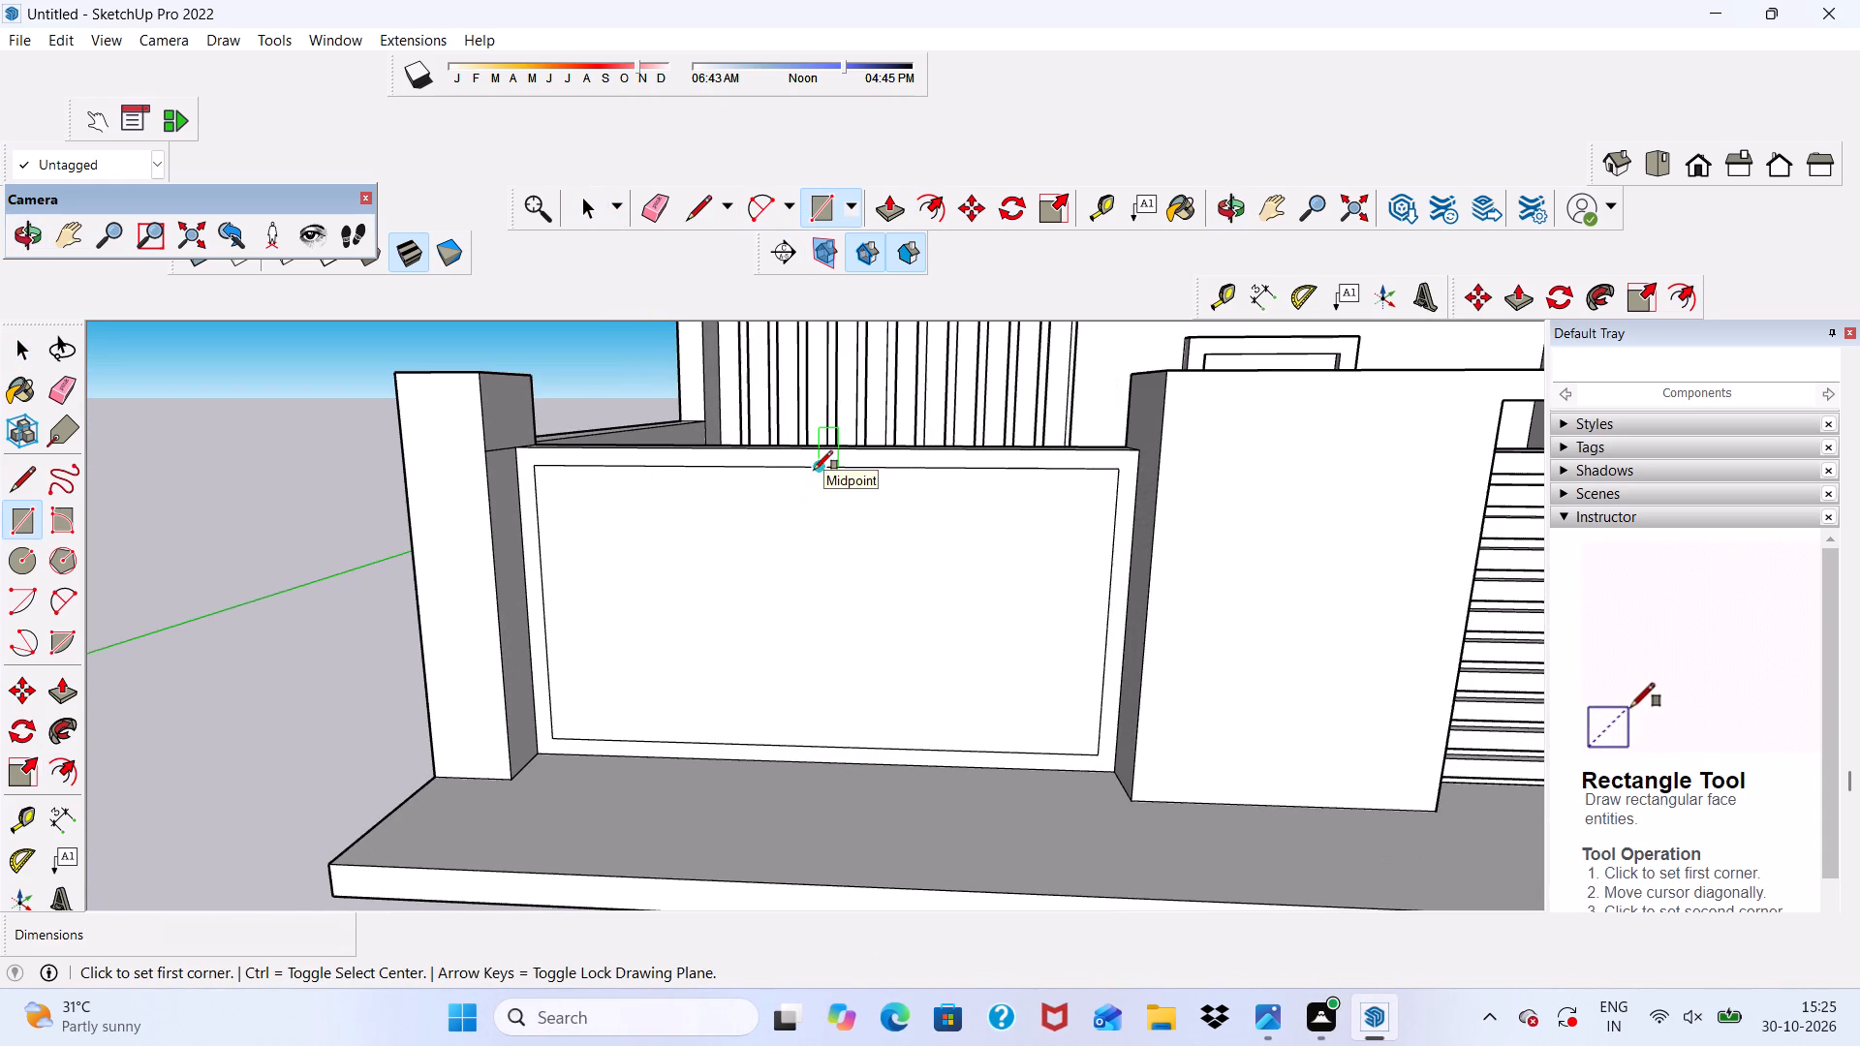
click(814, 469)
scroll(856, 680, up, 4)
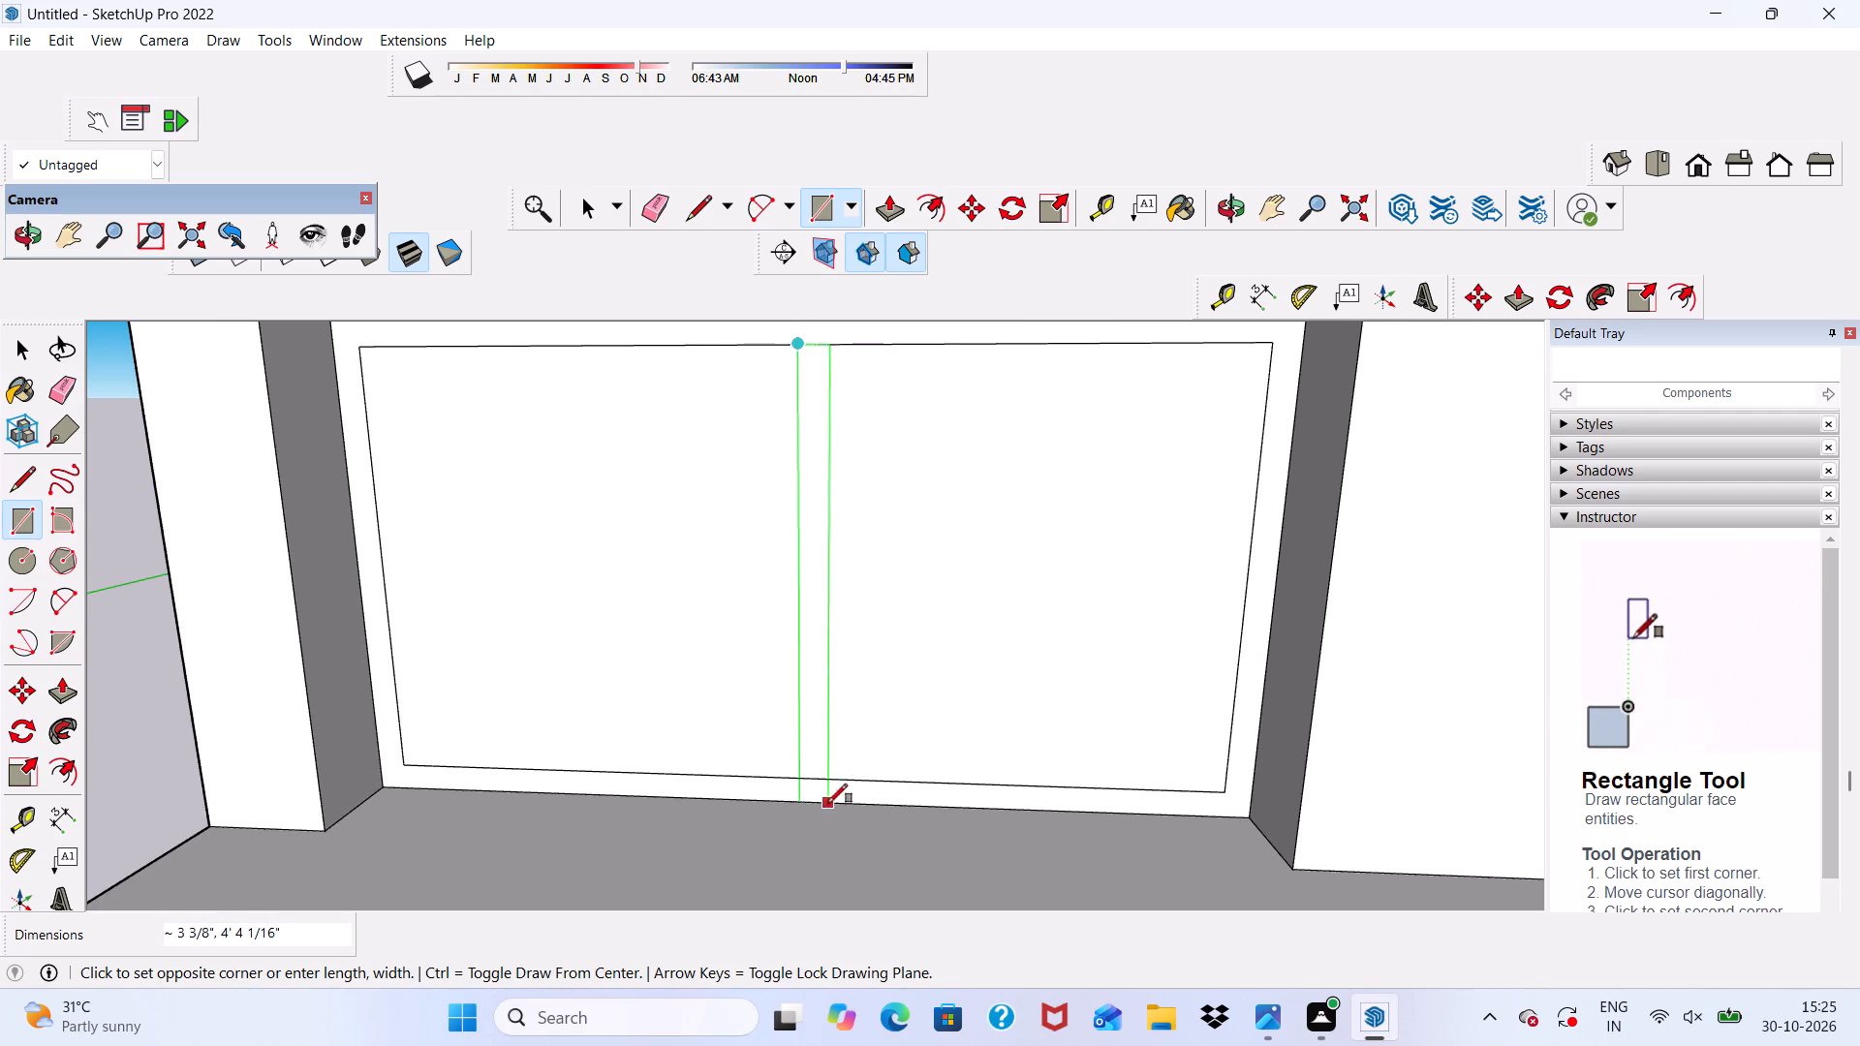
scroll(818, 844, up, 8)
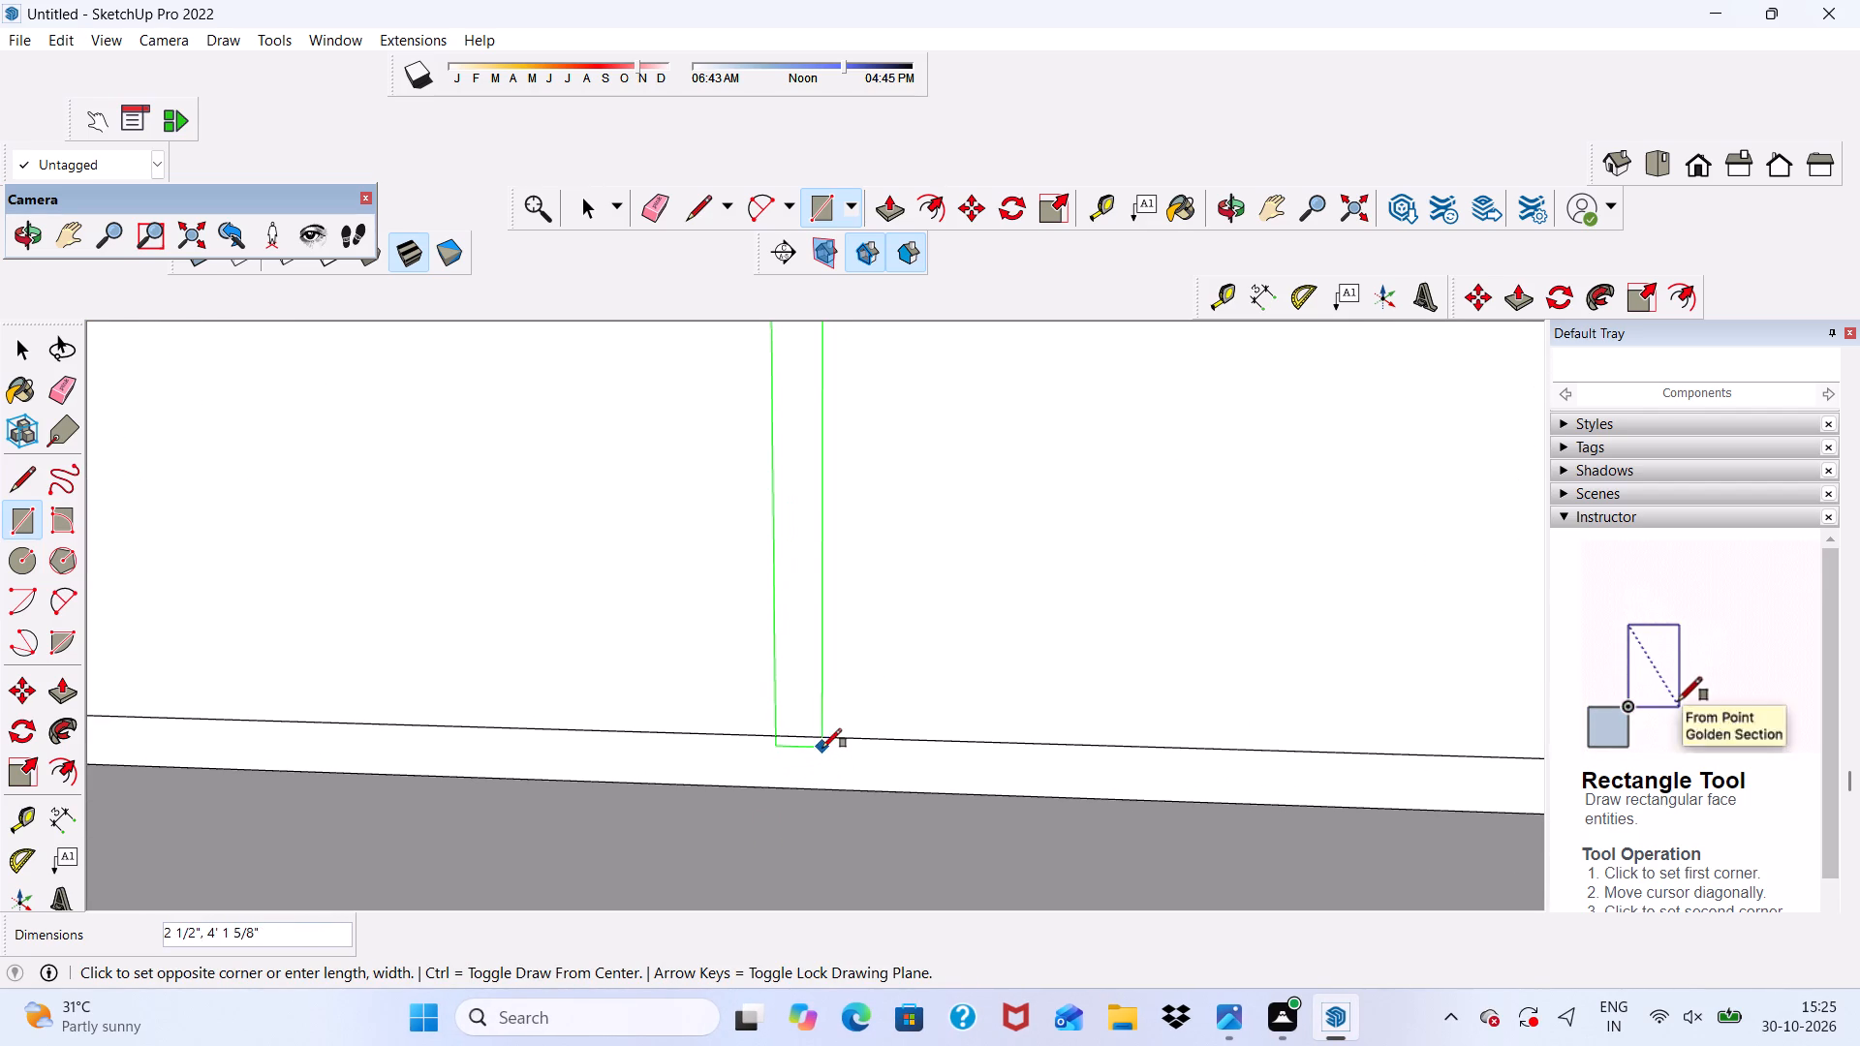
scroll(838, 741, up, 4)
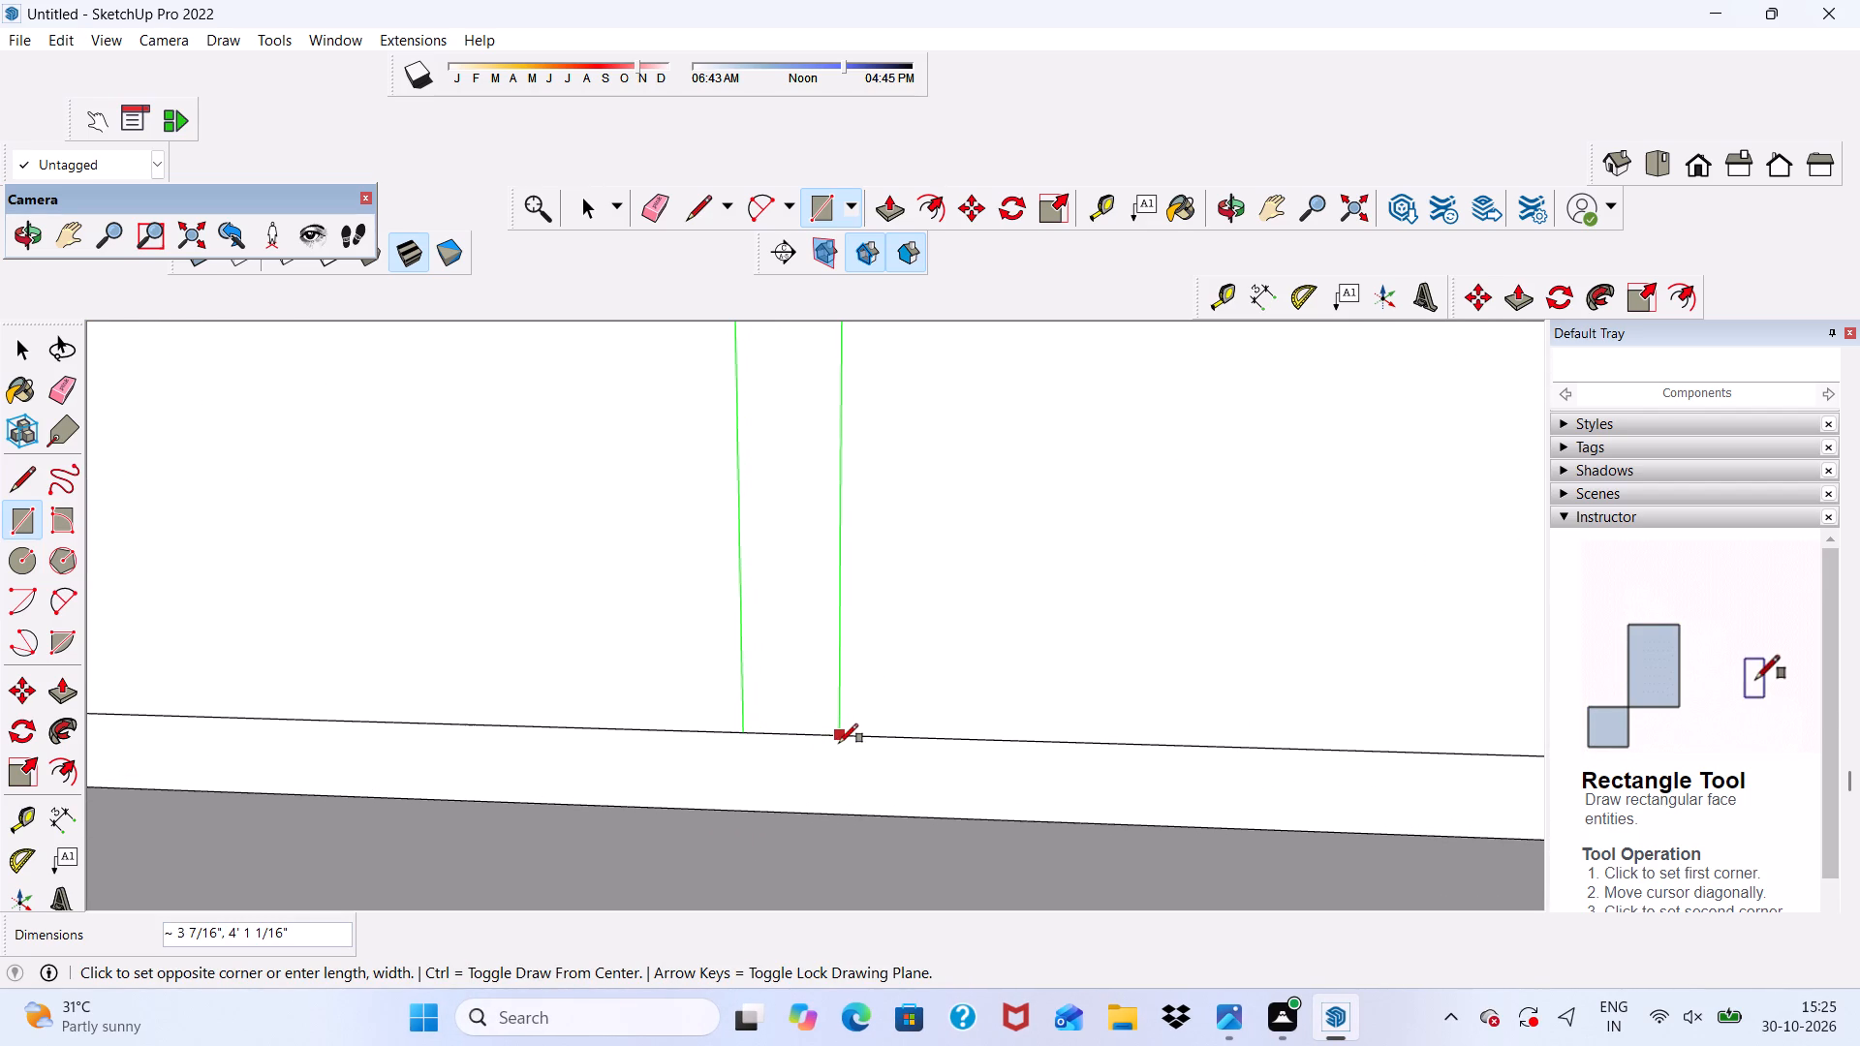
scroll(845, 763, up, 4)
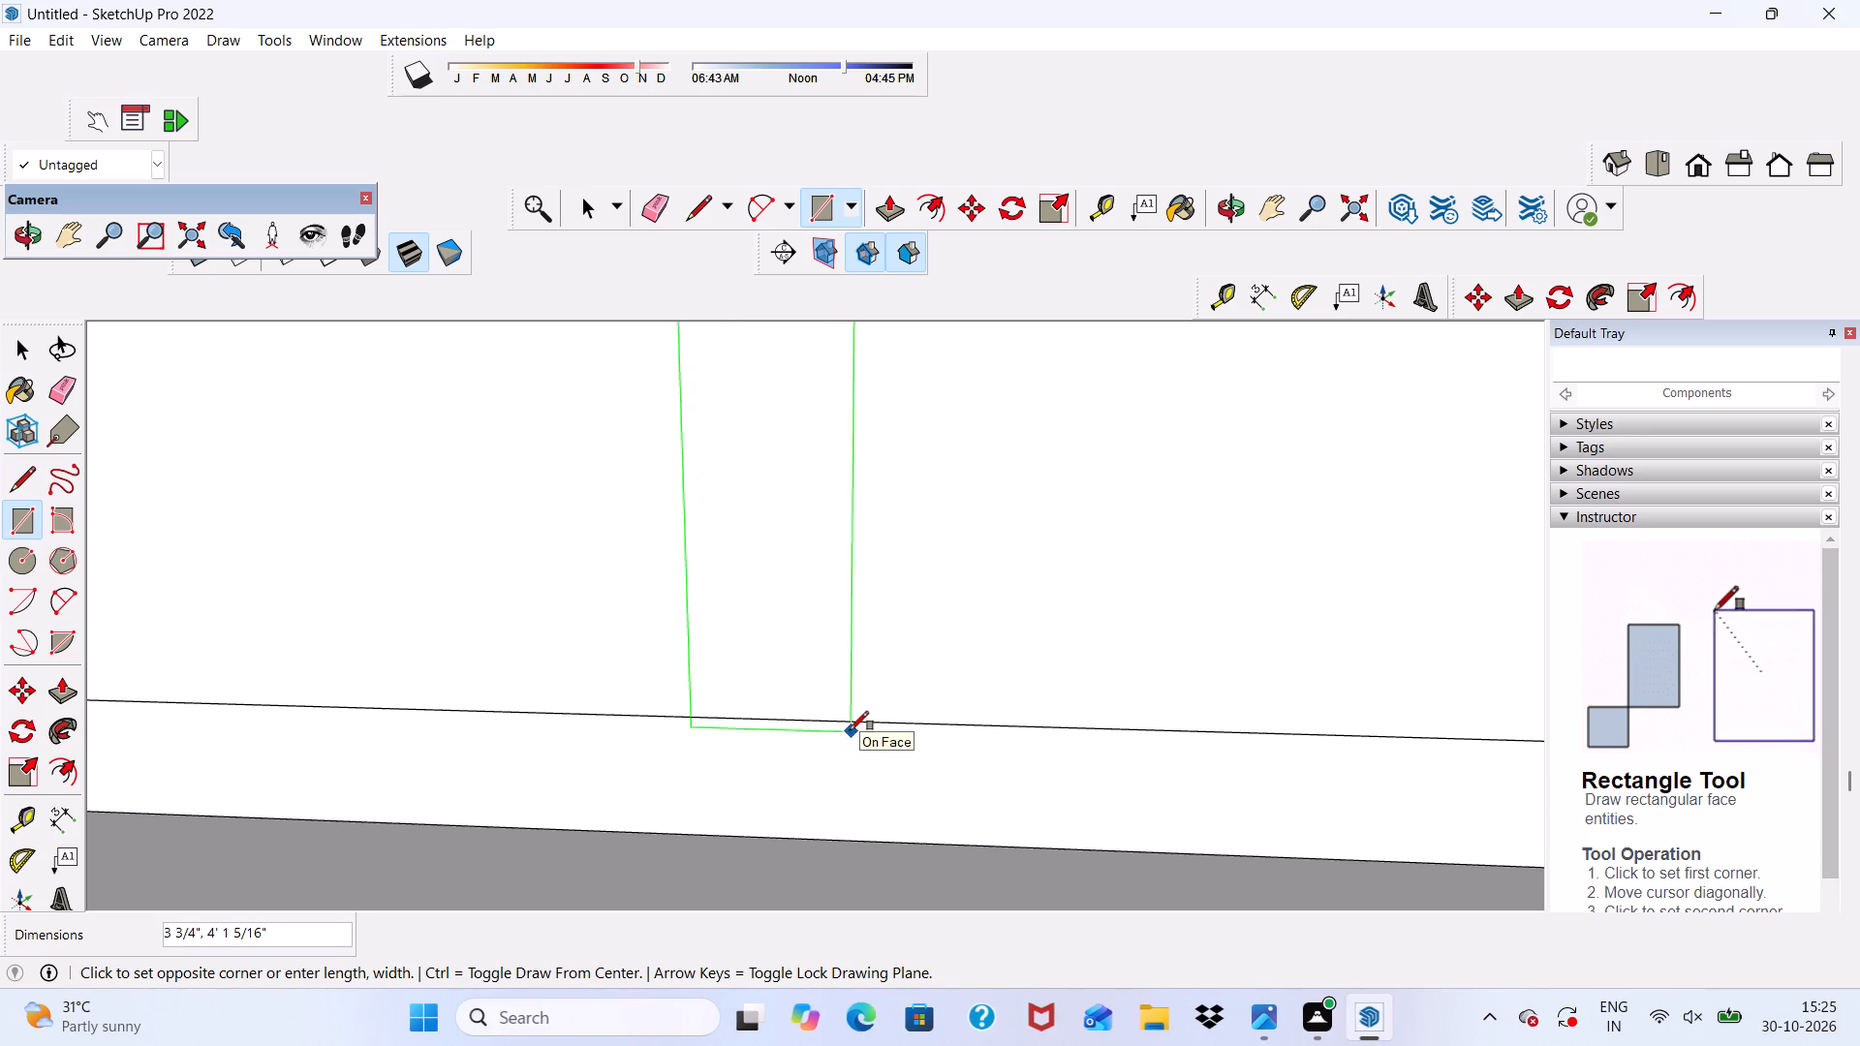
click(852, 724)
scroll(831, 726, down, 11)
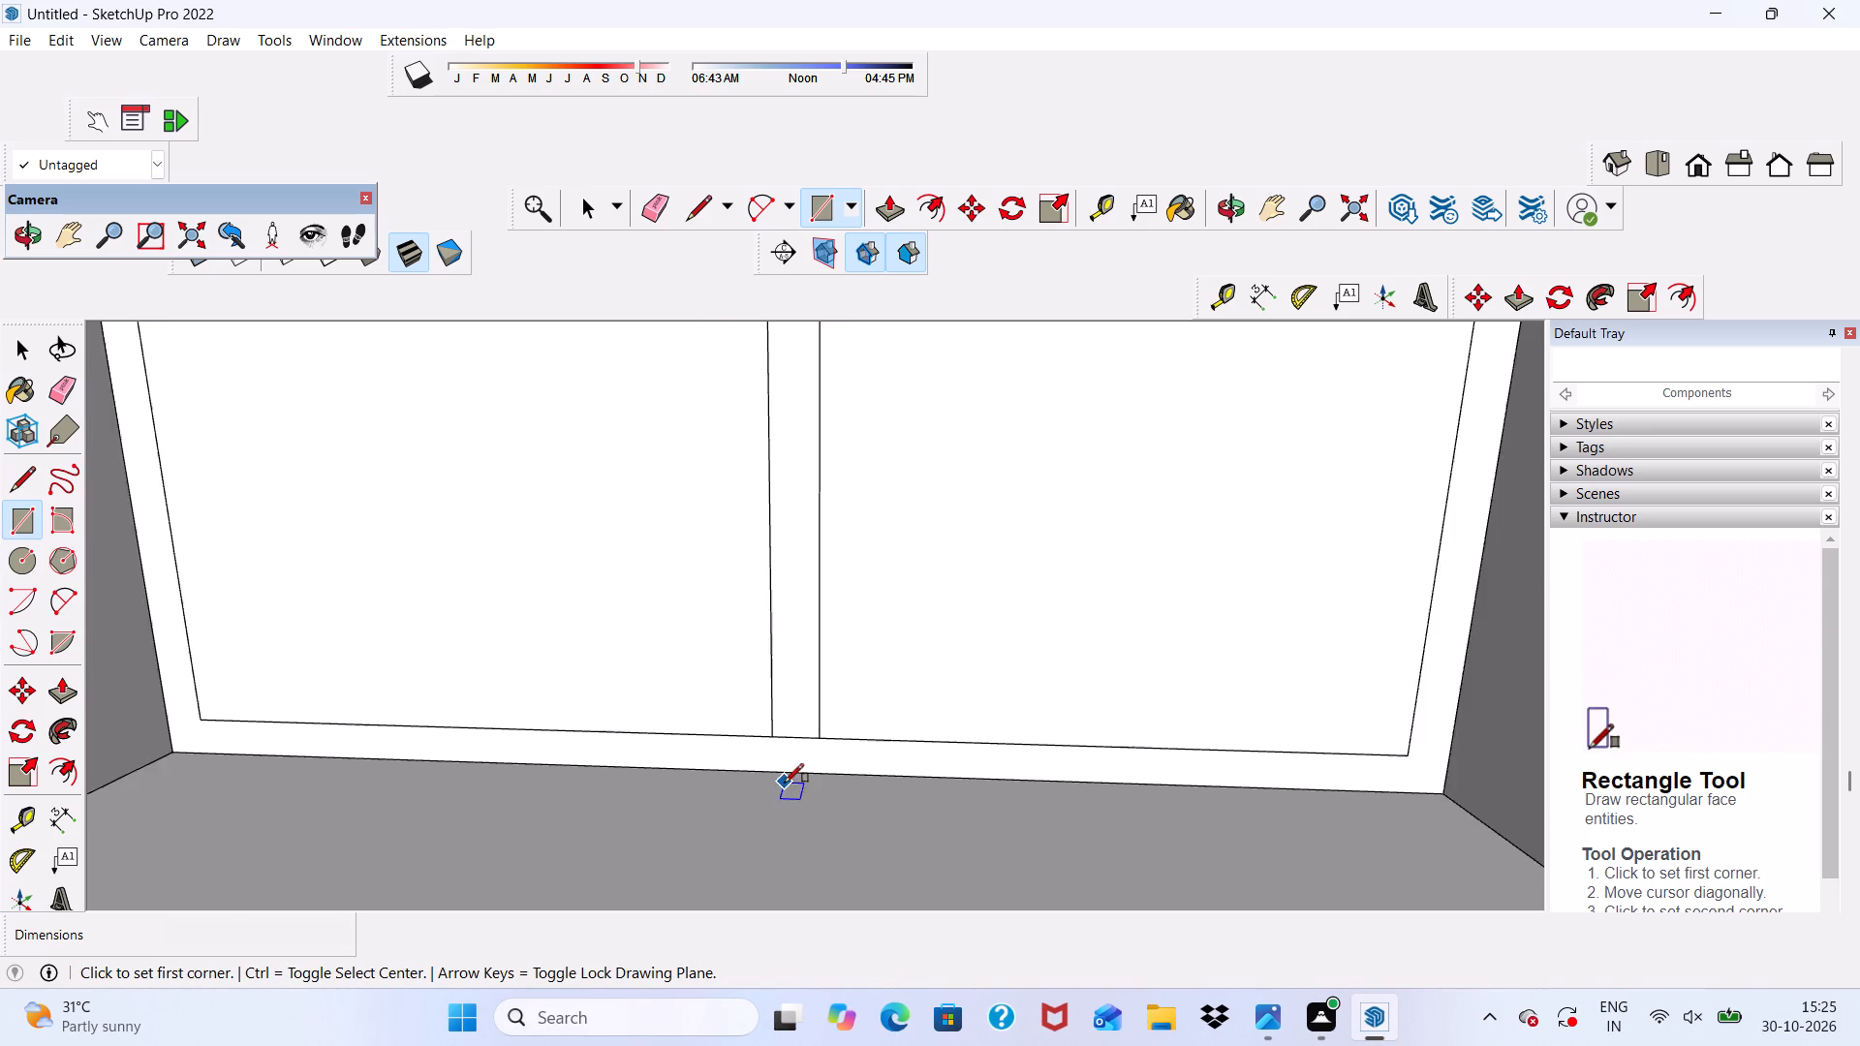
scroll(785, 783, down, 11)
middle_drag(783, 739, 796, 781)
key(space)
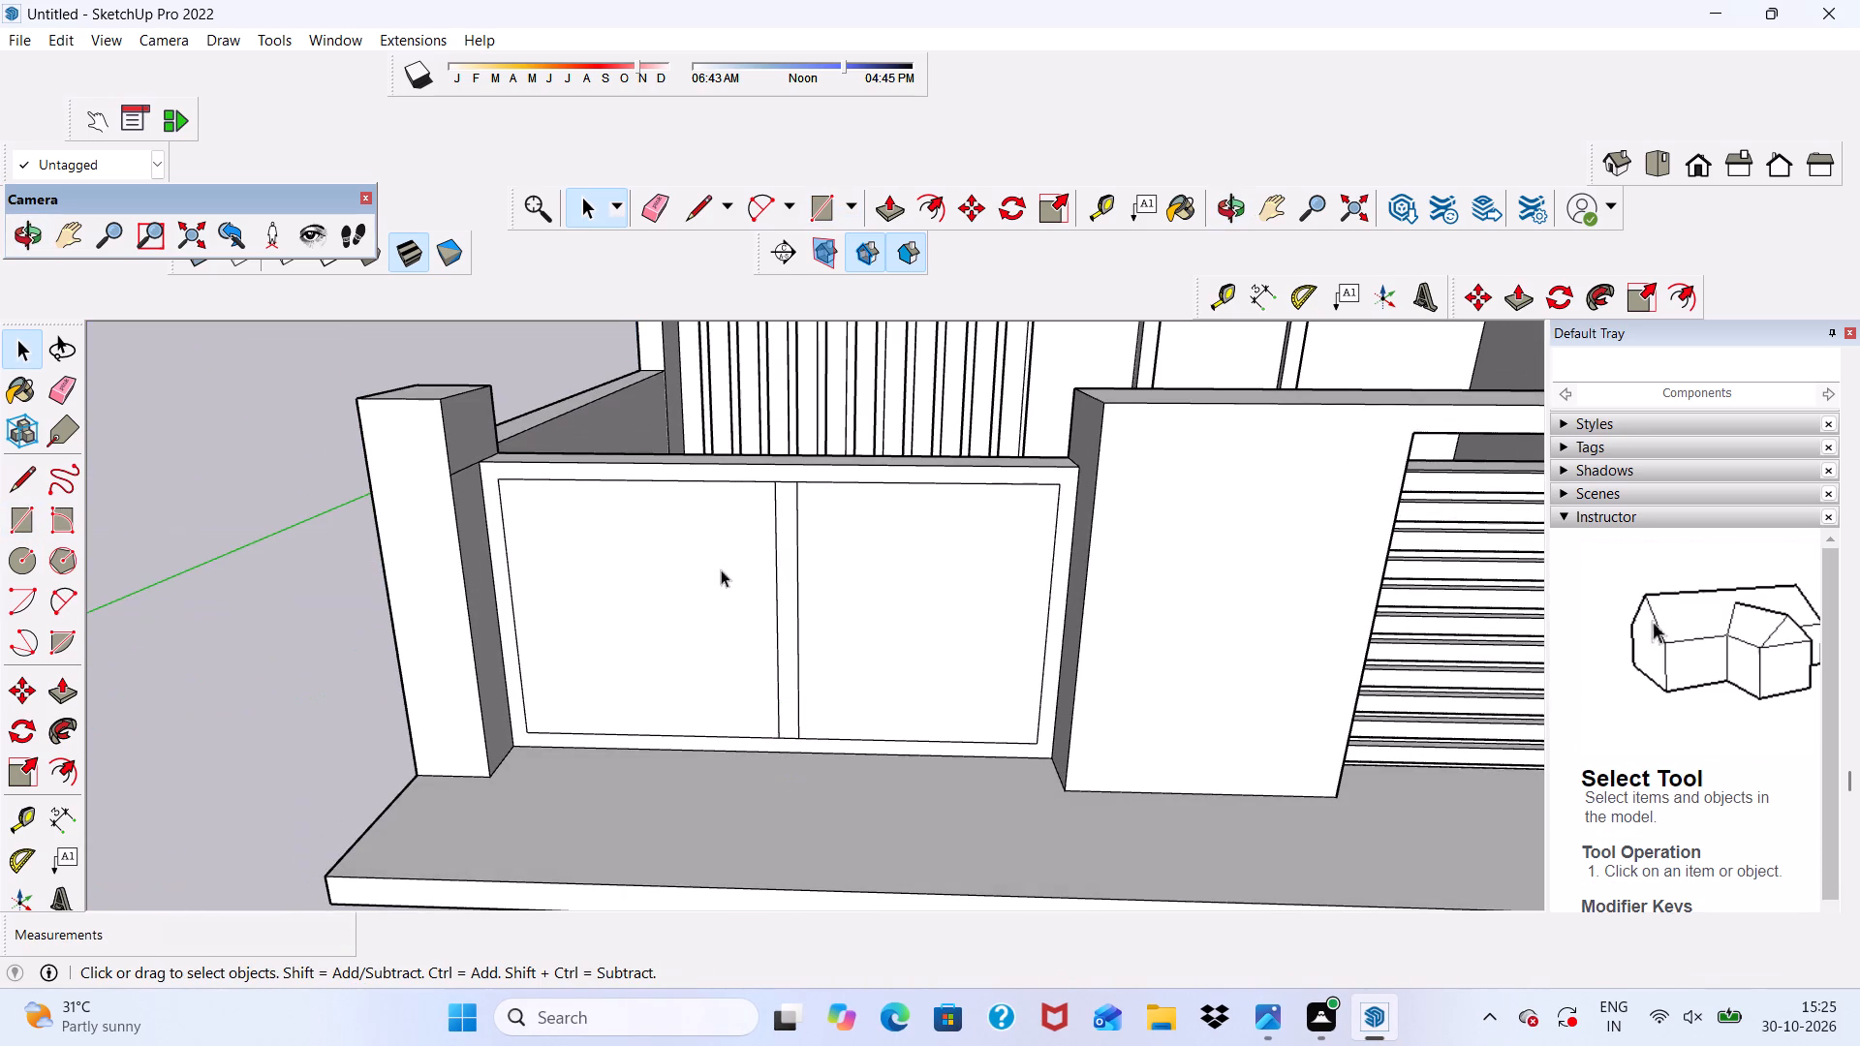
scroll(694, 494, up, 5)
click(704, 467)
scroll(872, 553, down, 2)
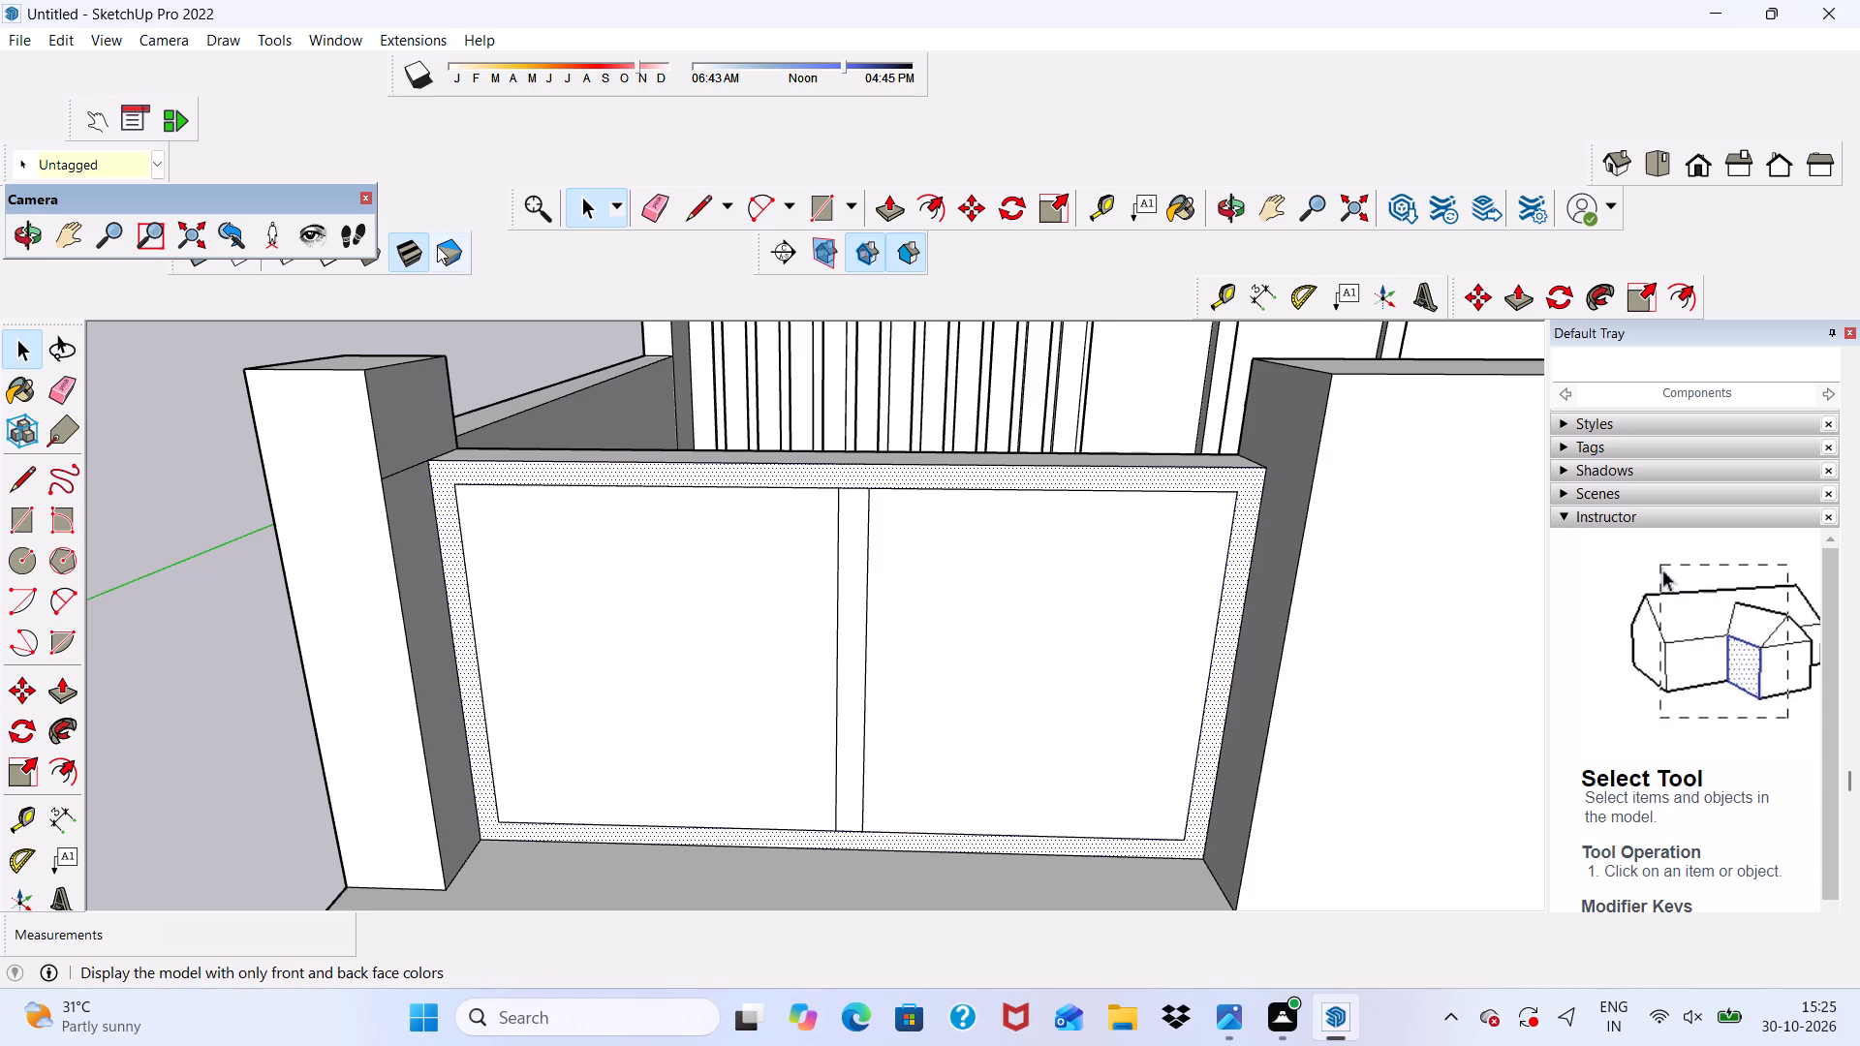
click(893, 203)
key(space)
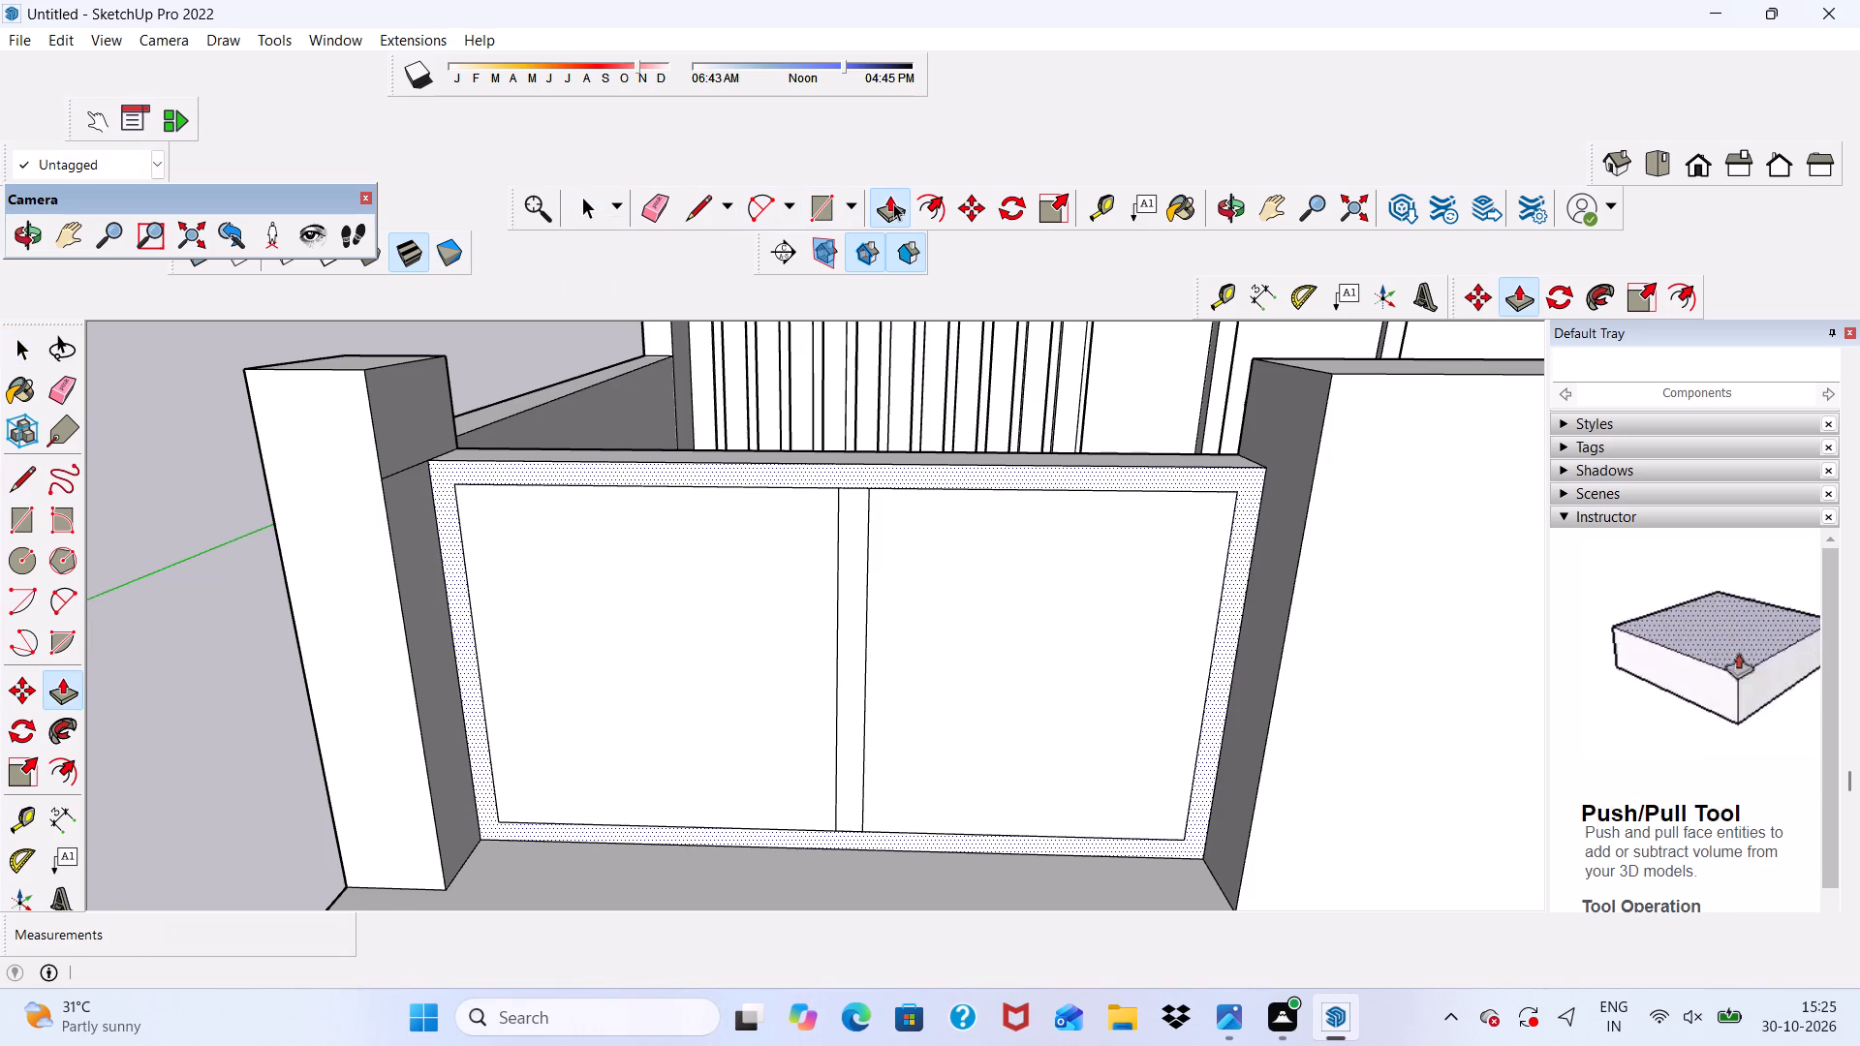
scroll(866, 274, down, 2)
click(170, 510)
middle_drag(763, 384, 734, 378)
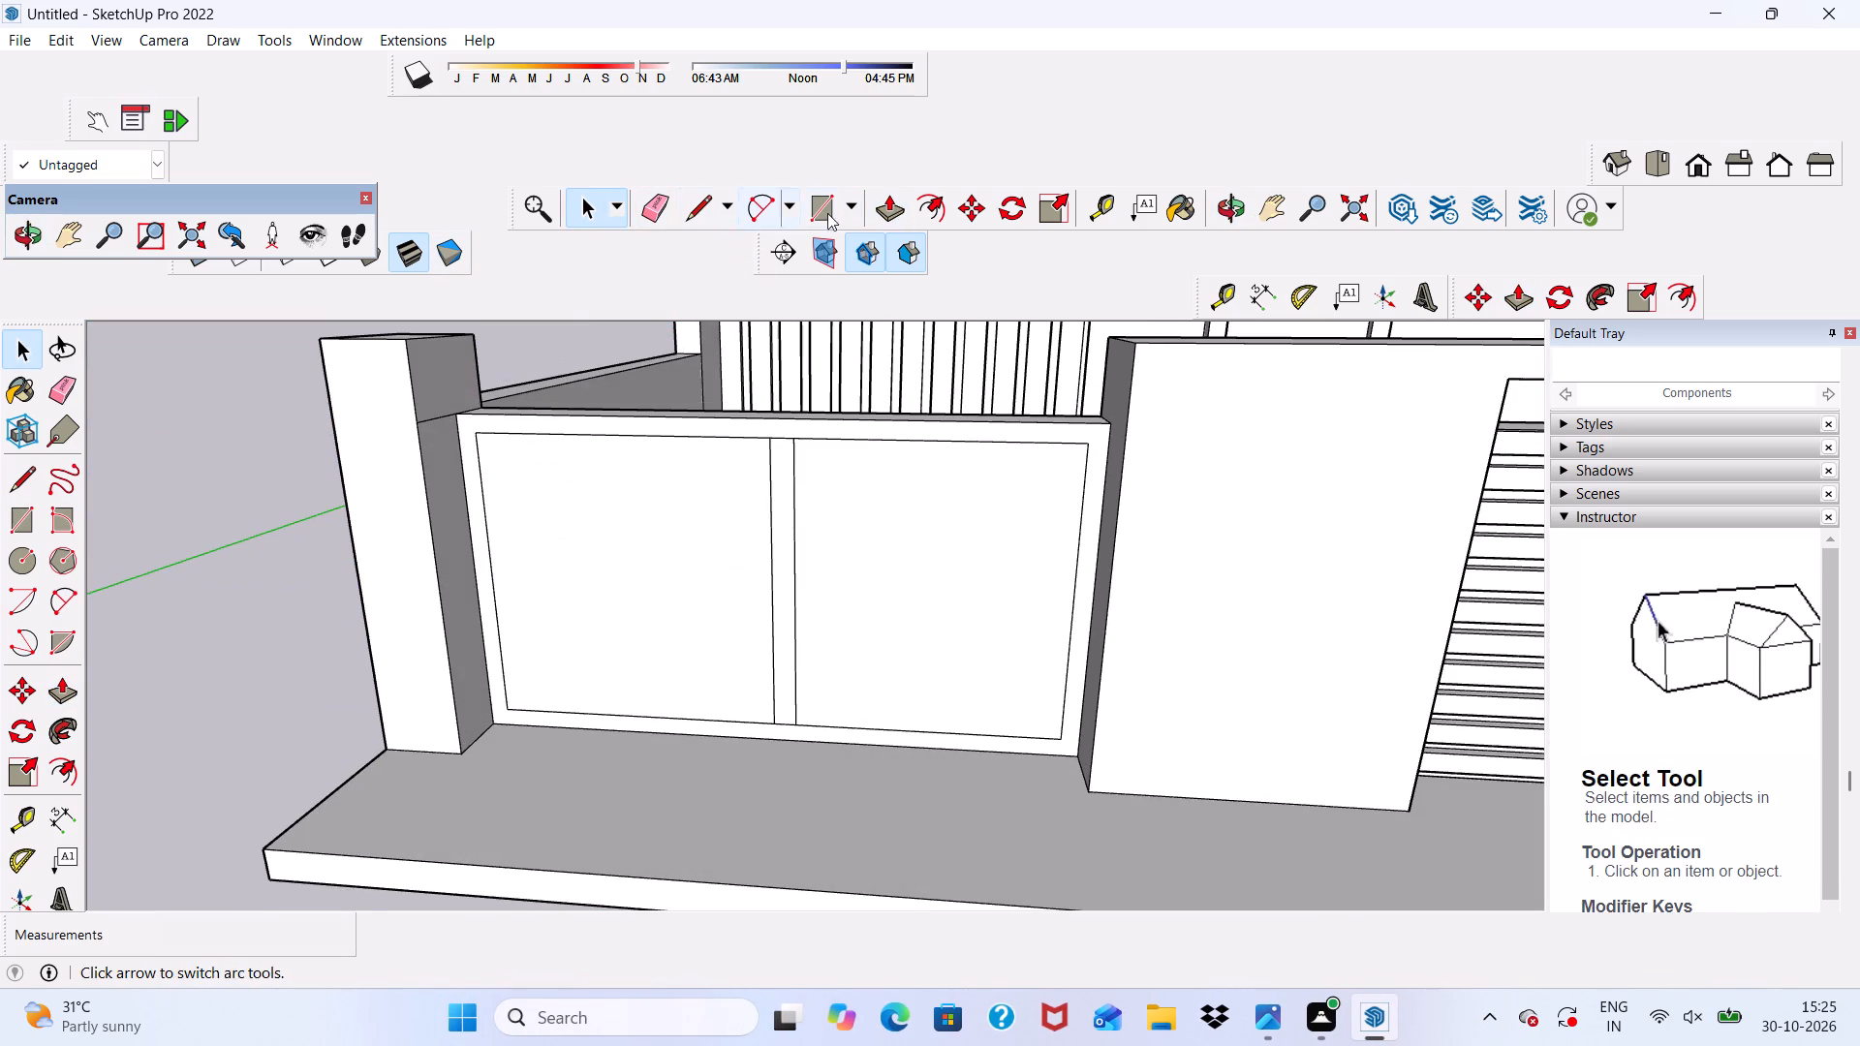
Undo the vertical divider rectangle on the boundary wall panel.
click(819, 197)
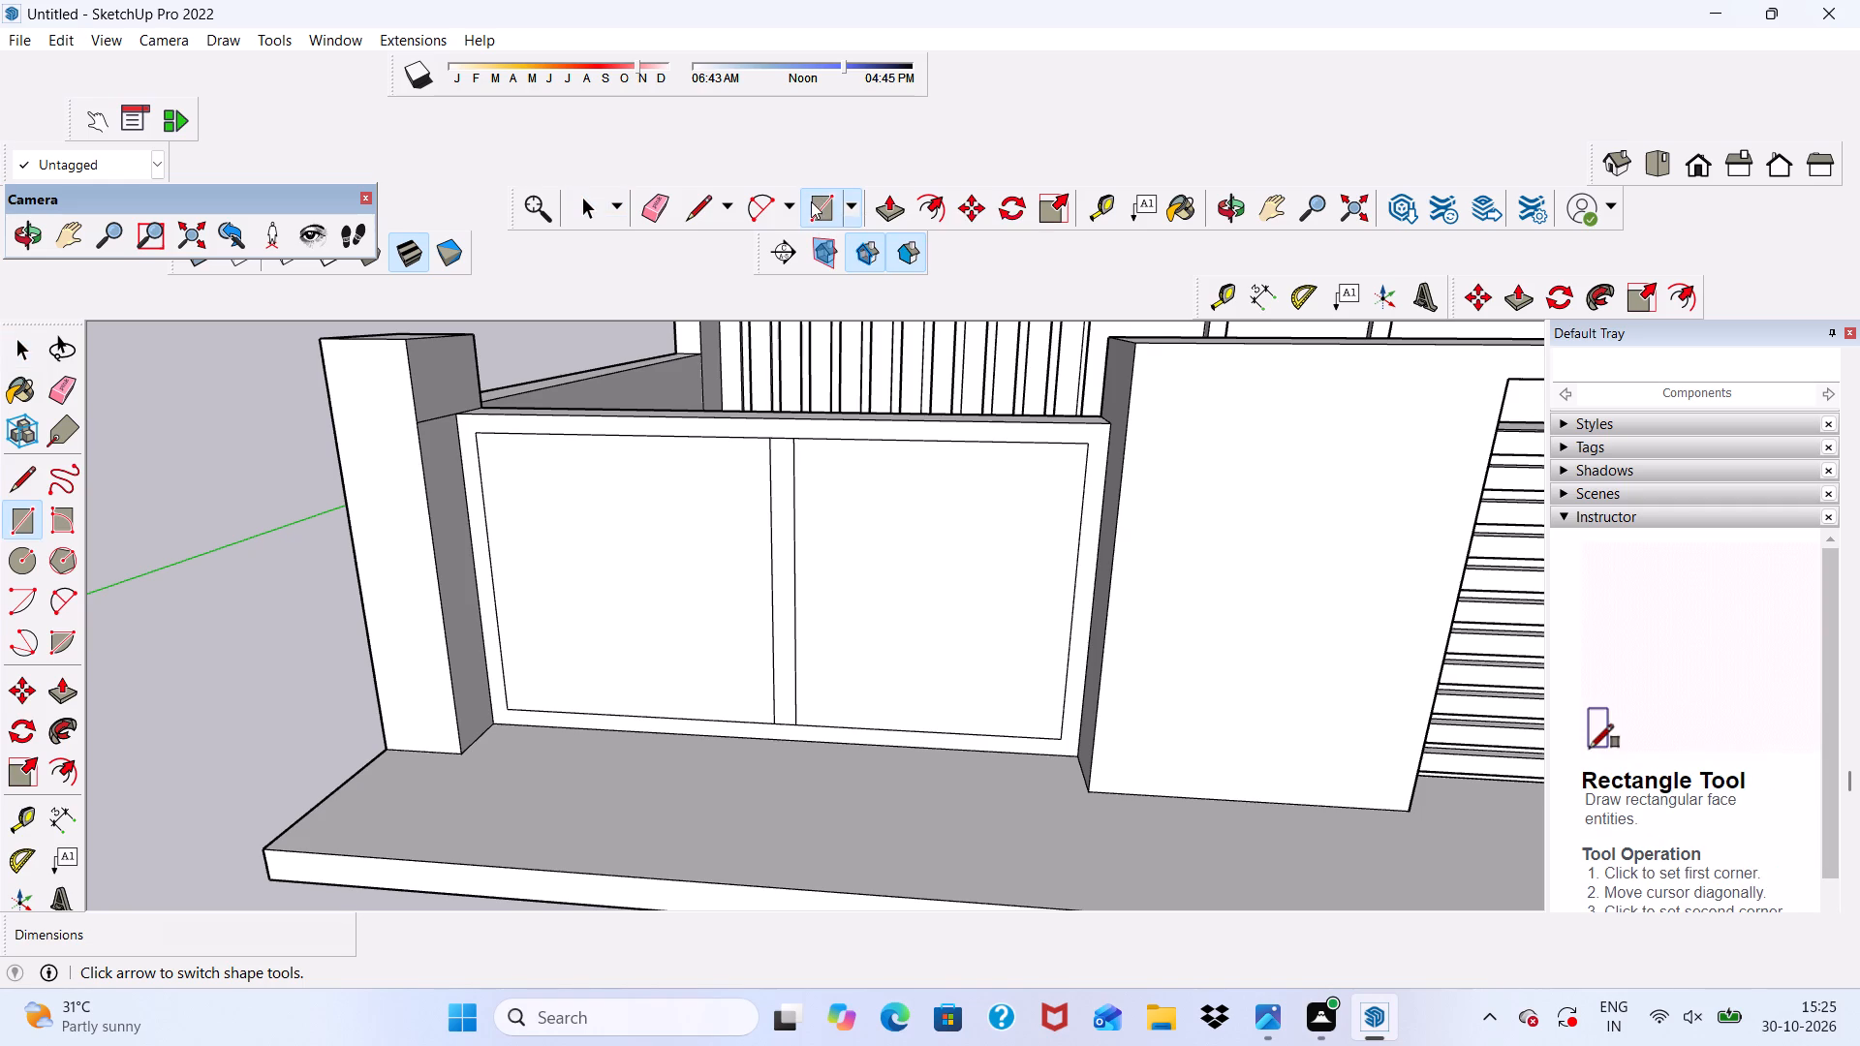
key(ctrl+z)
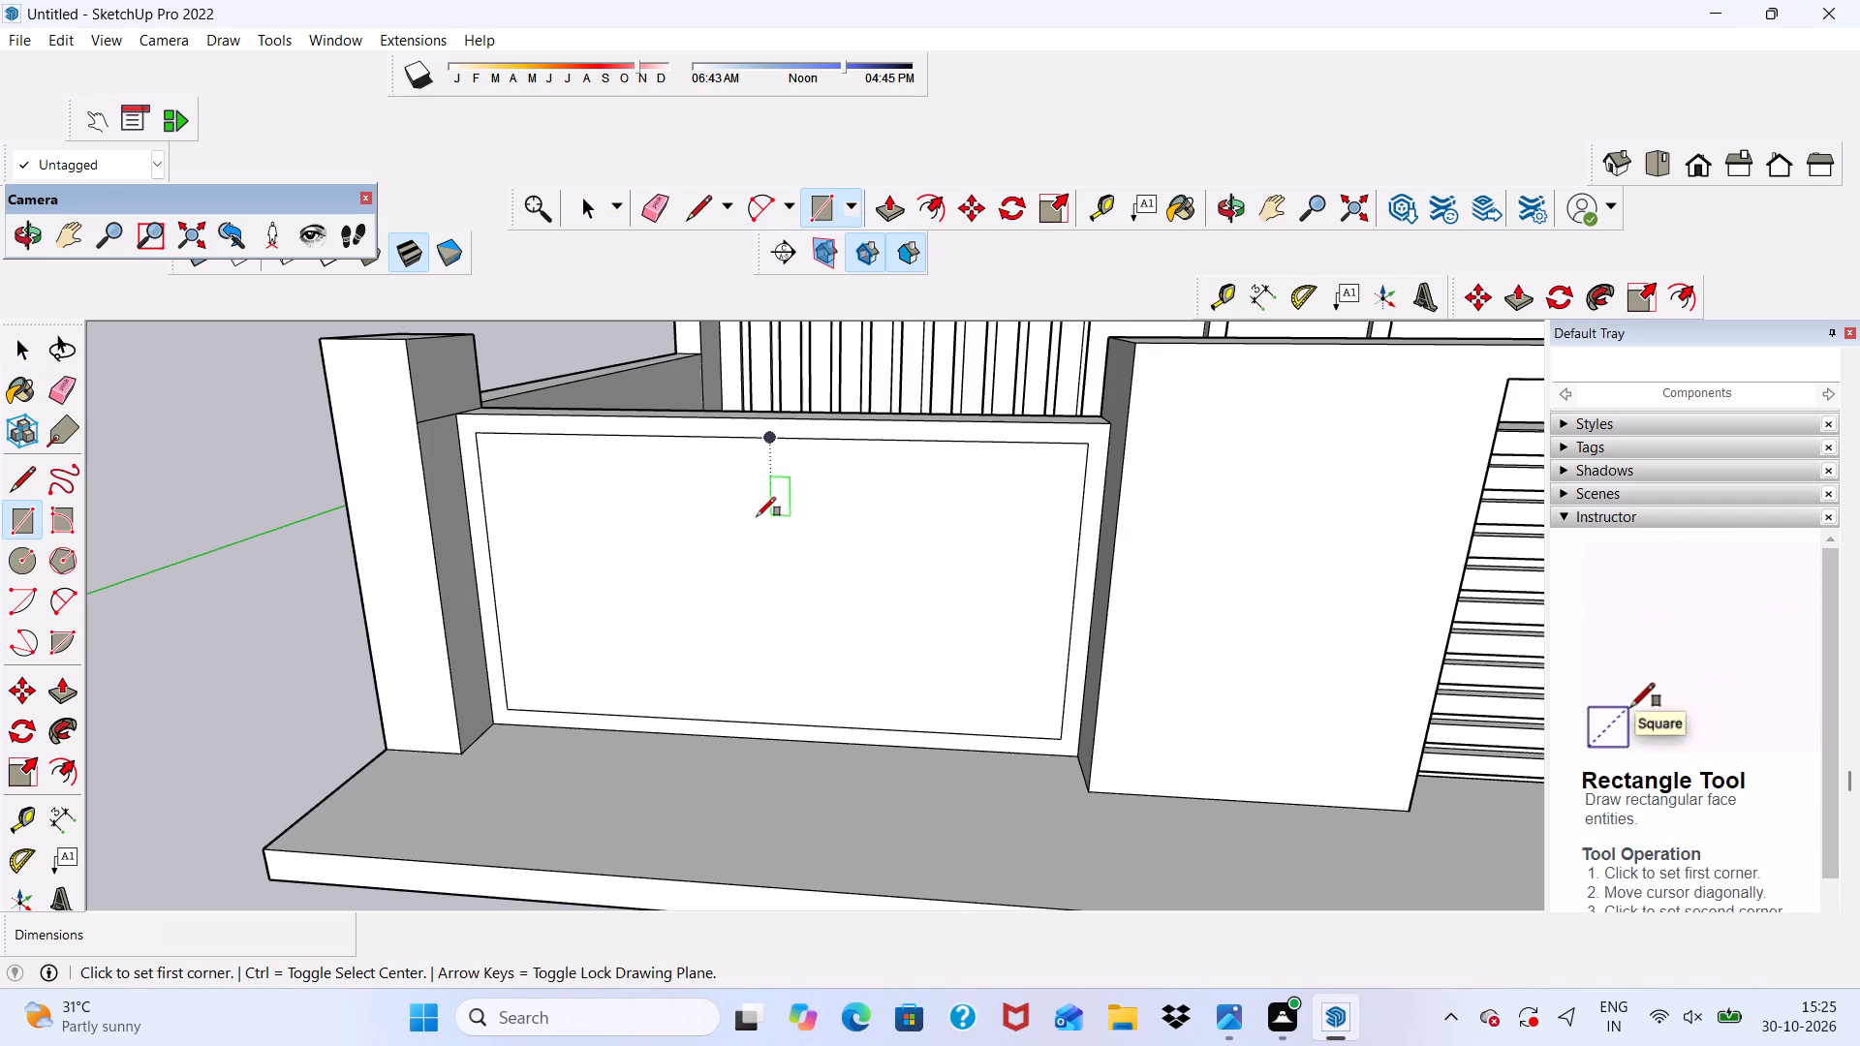
Draw a full-width horizontal strip about 8' 1" by 2 7/16" along the upper inner edge of the wall panel's border.
scroll(457, 443, up, 5)
click(487, 432)
scroll(485, 467, down, 4)
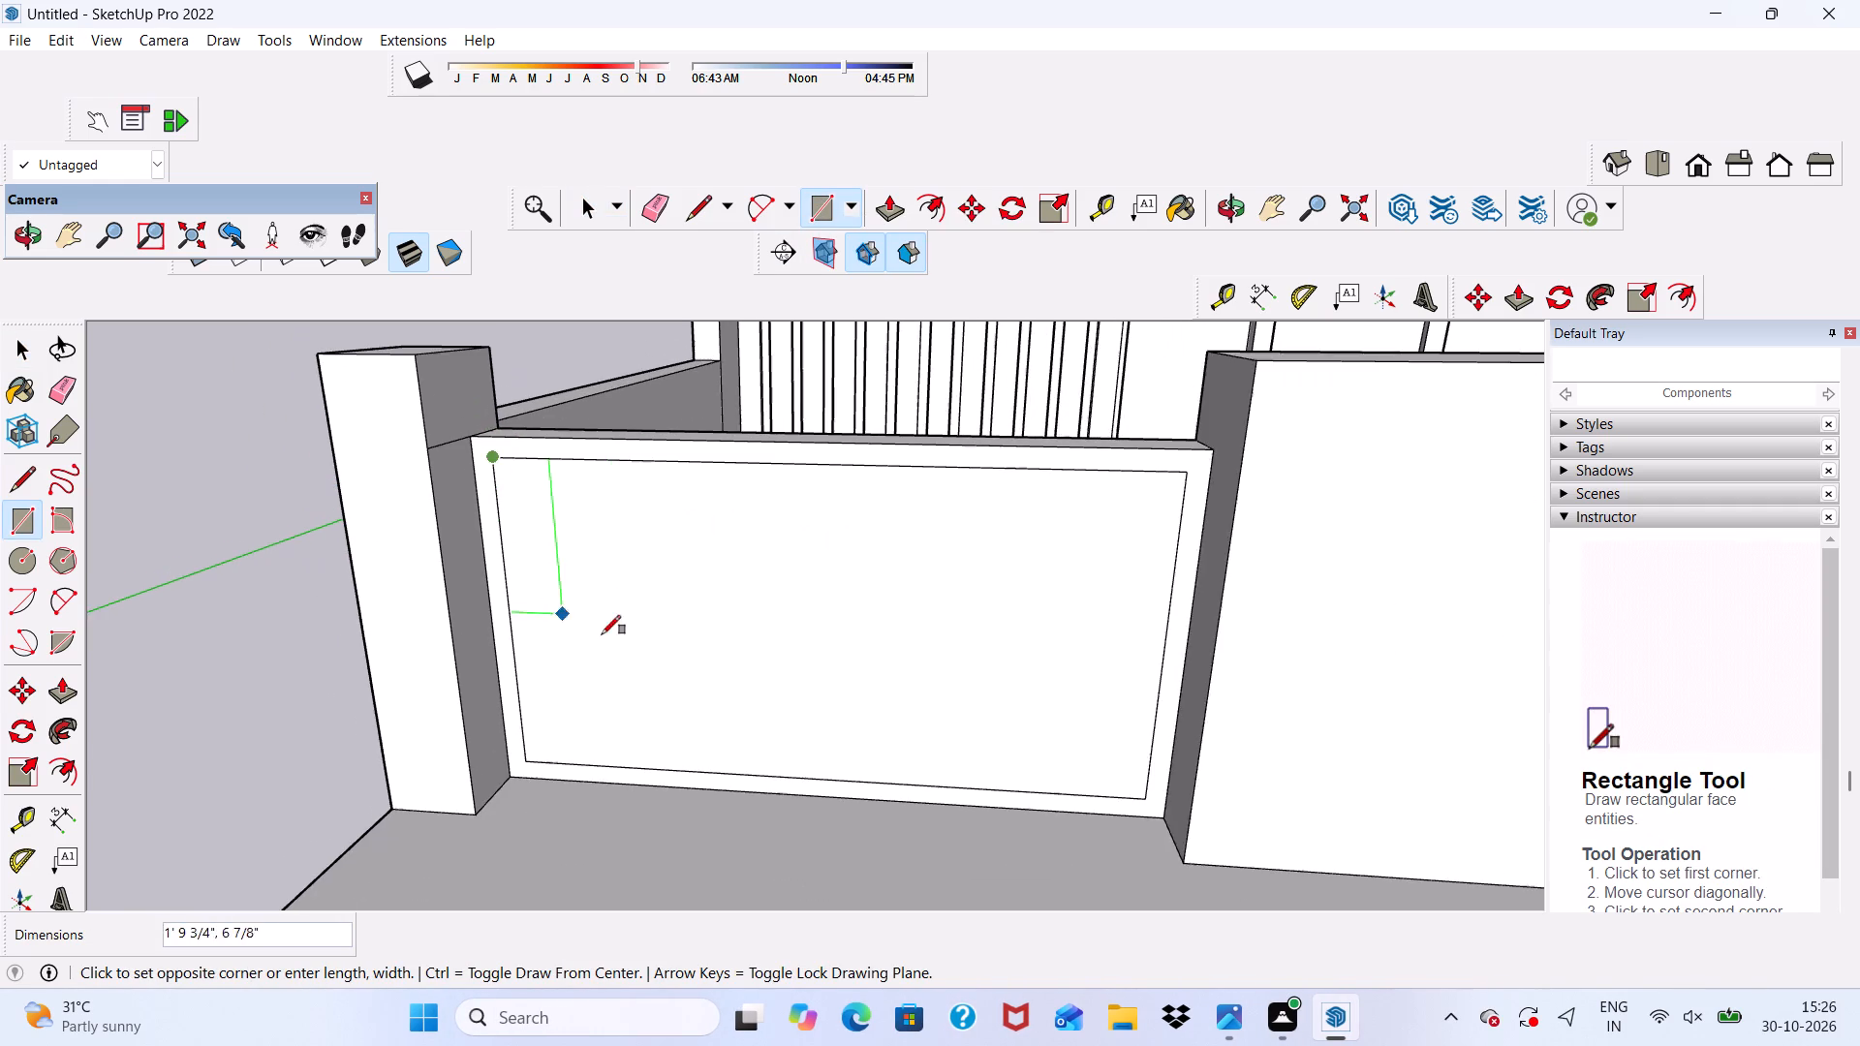
scroll(929, 597, up, 4)
scroll(1290, 486, up, 7)
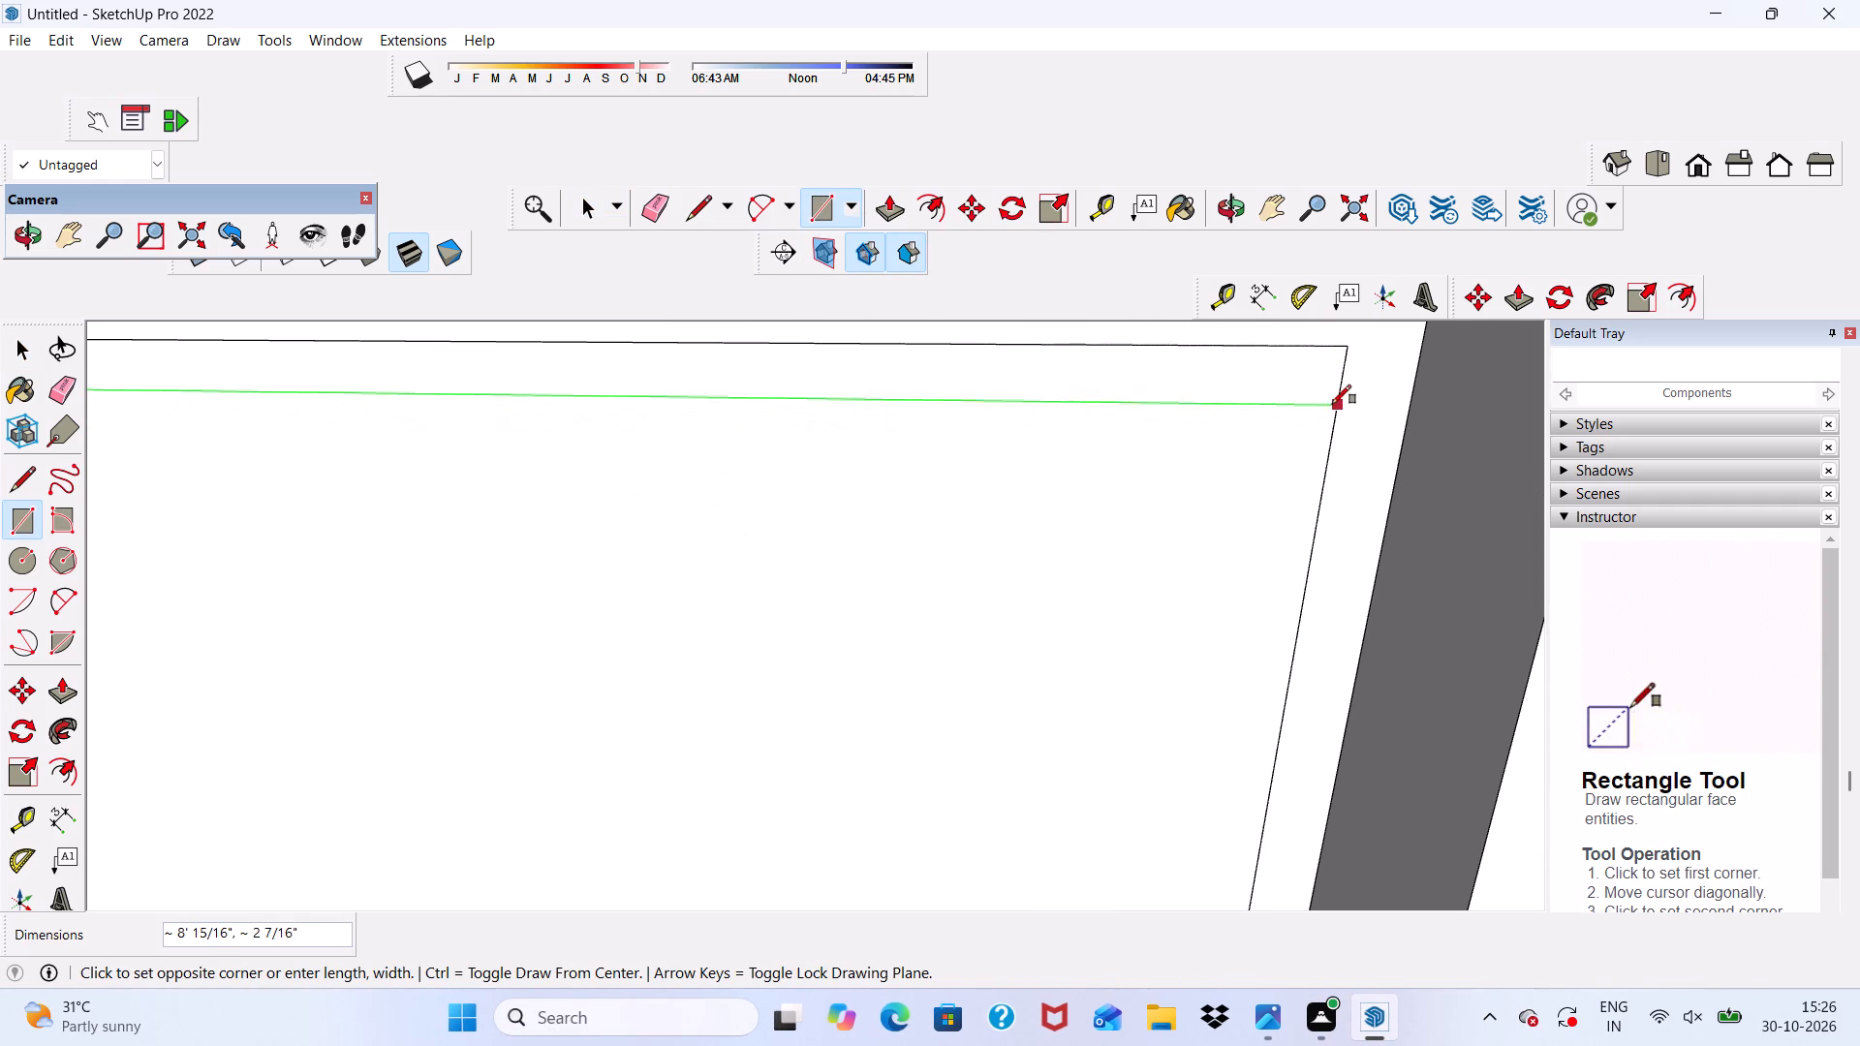
click(1336, 401)
scroll(1271, 436, down, 9)
key(space)
Copy the horizontal strip about 3 13/16" straight down the wall panel and repeat it as an array of 20 copies.
middle_drag(617, 682, 575, 670)
scroll(570, 521, up, 6)
double_click(588, 447)
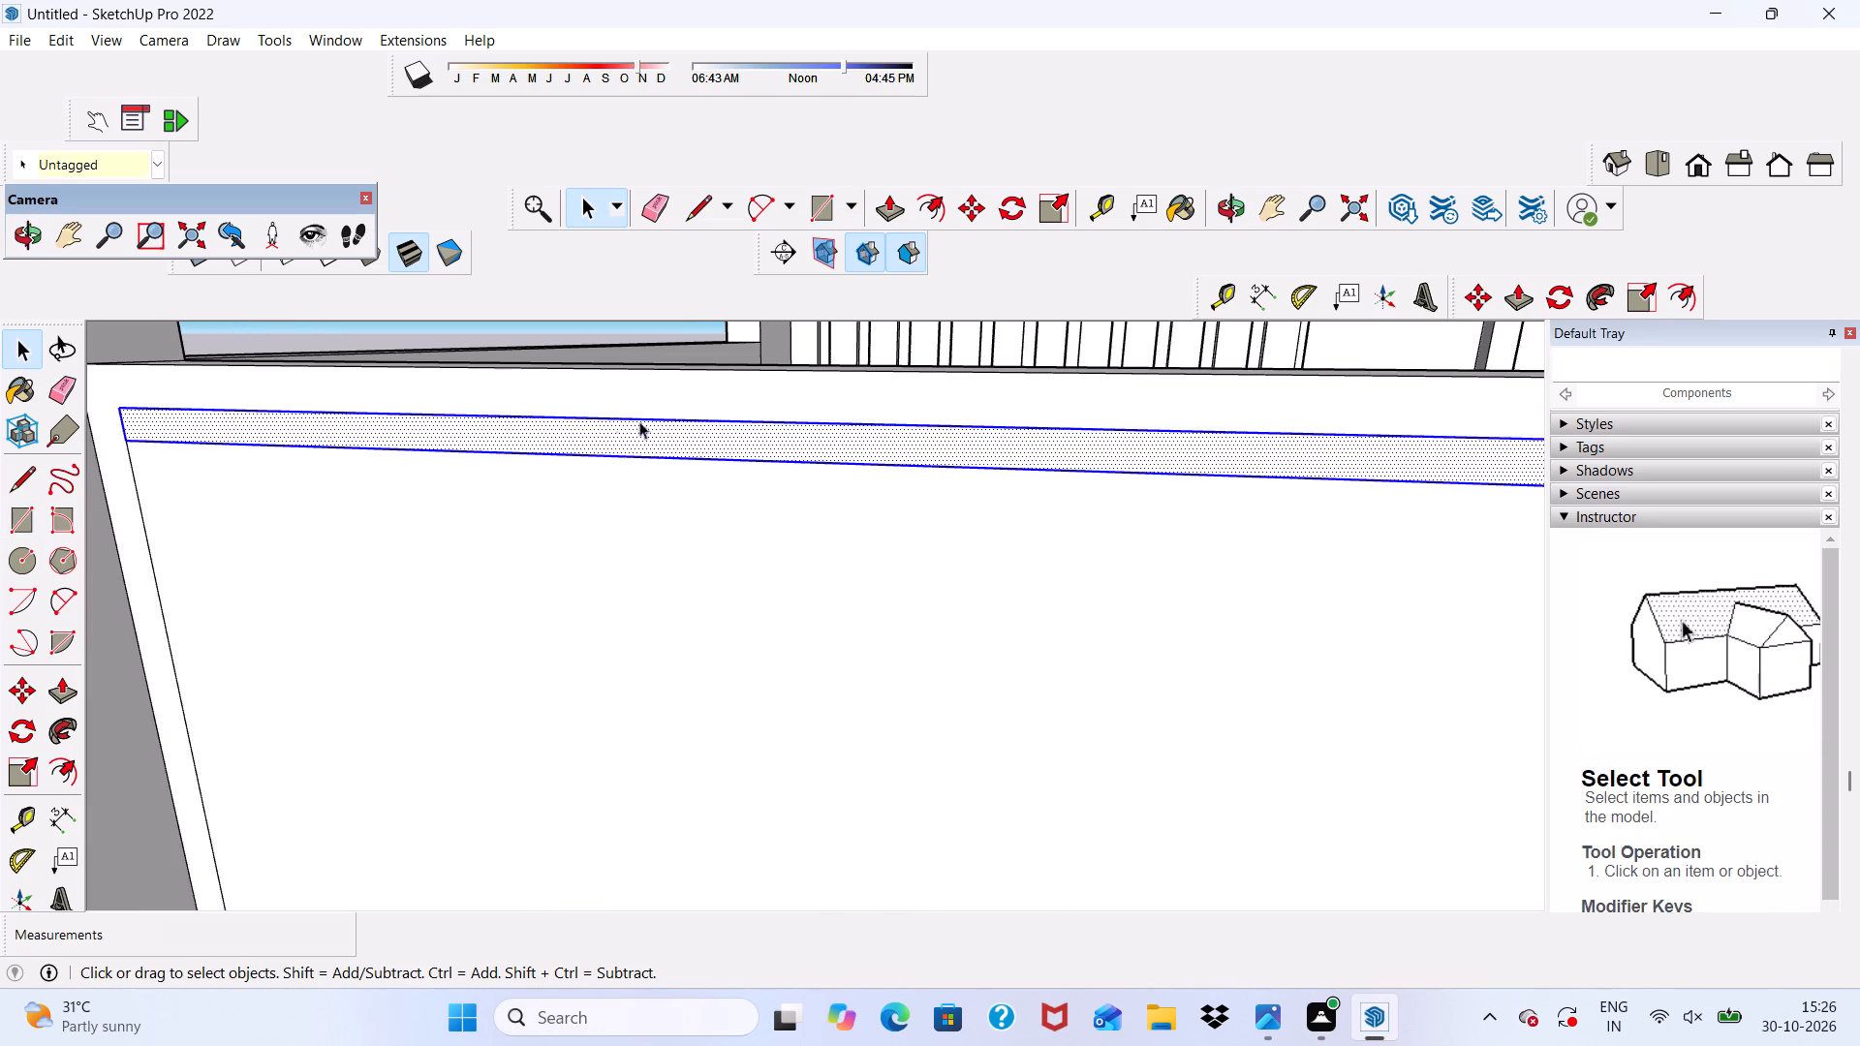
click(962, 205)
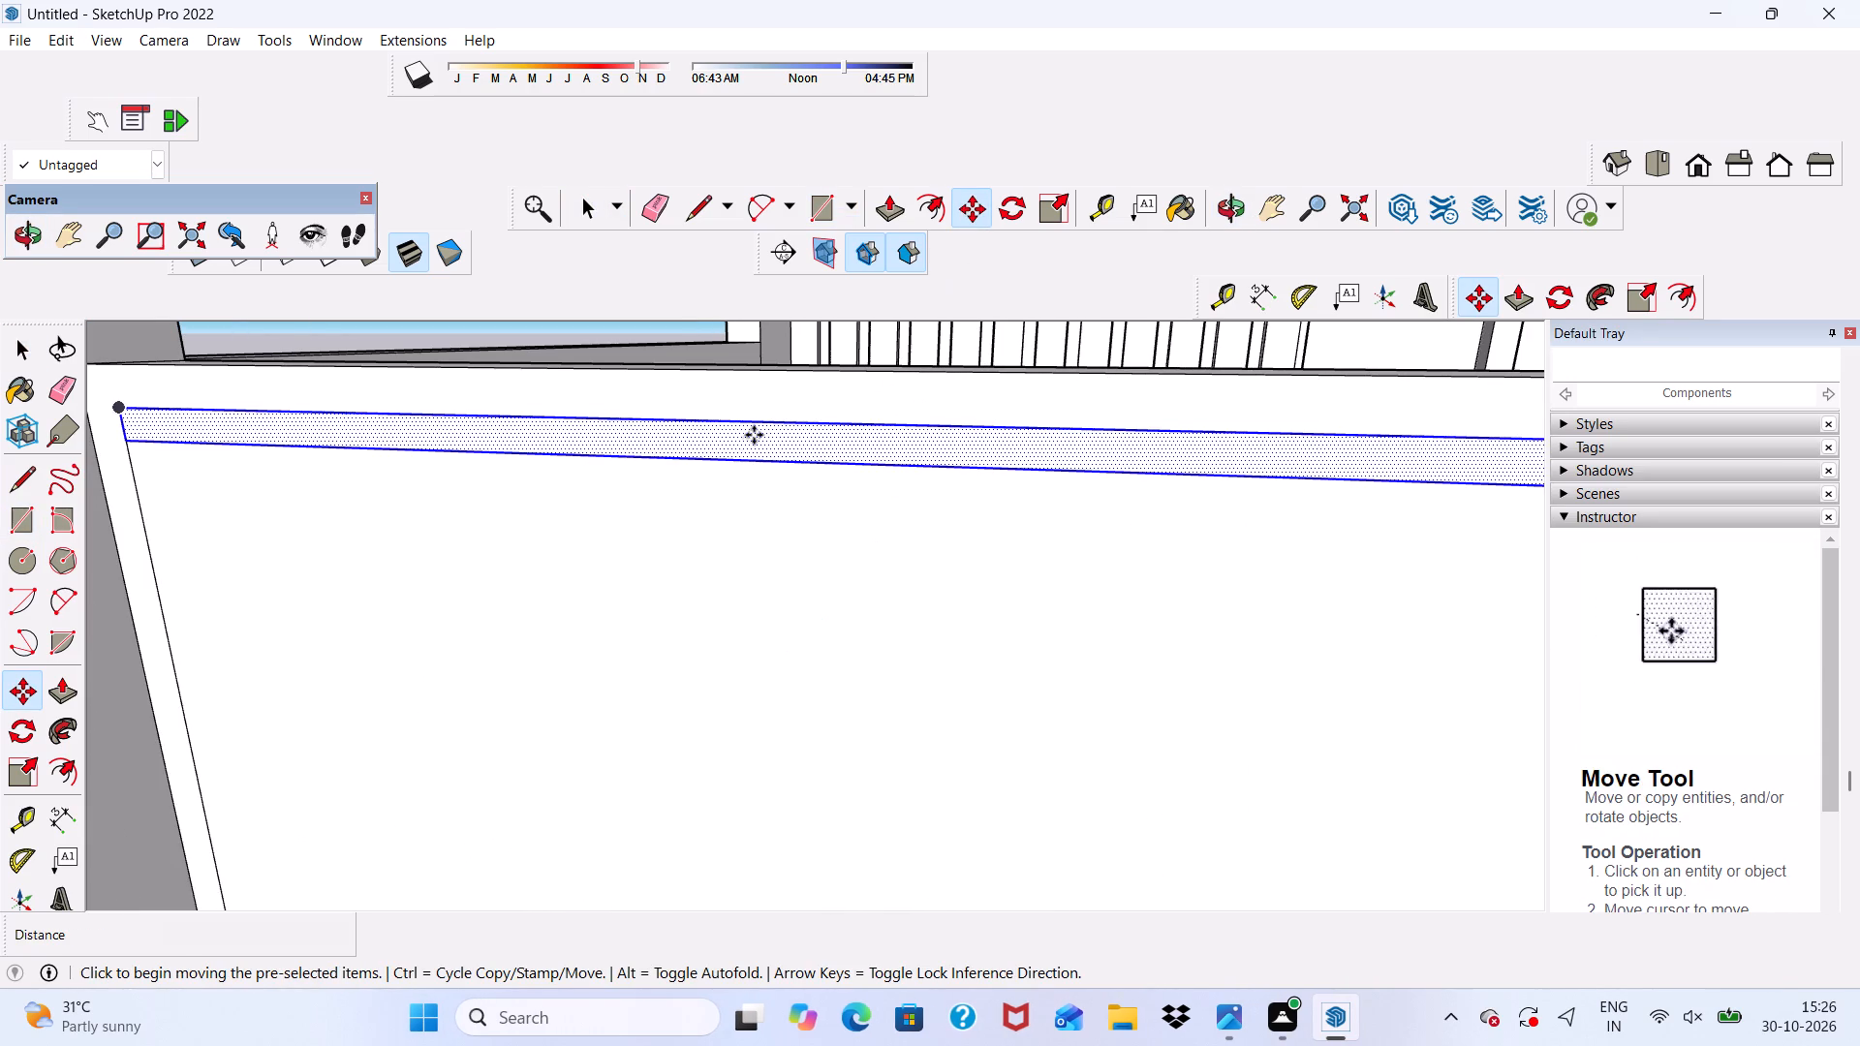
click(754, 435)
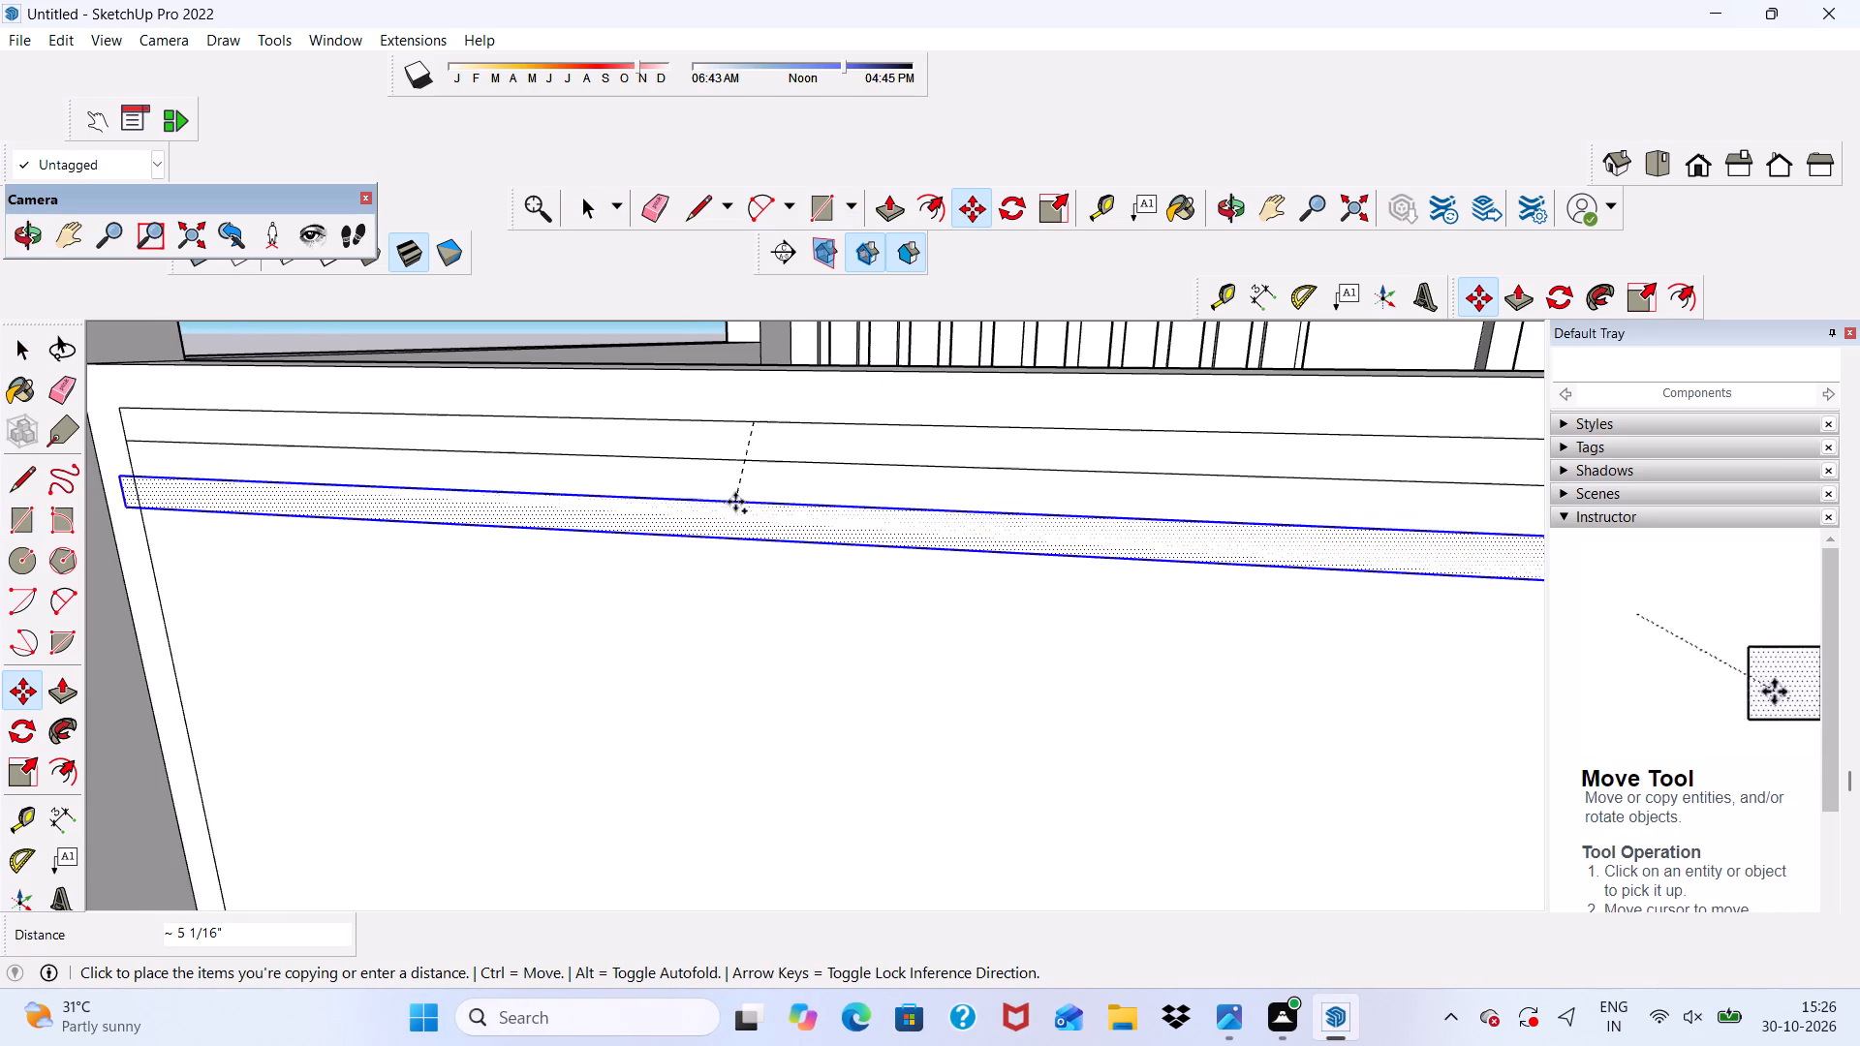
scroll(730, 518, down, 8)
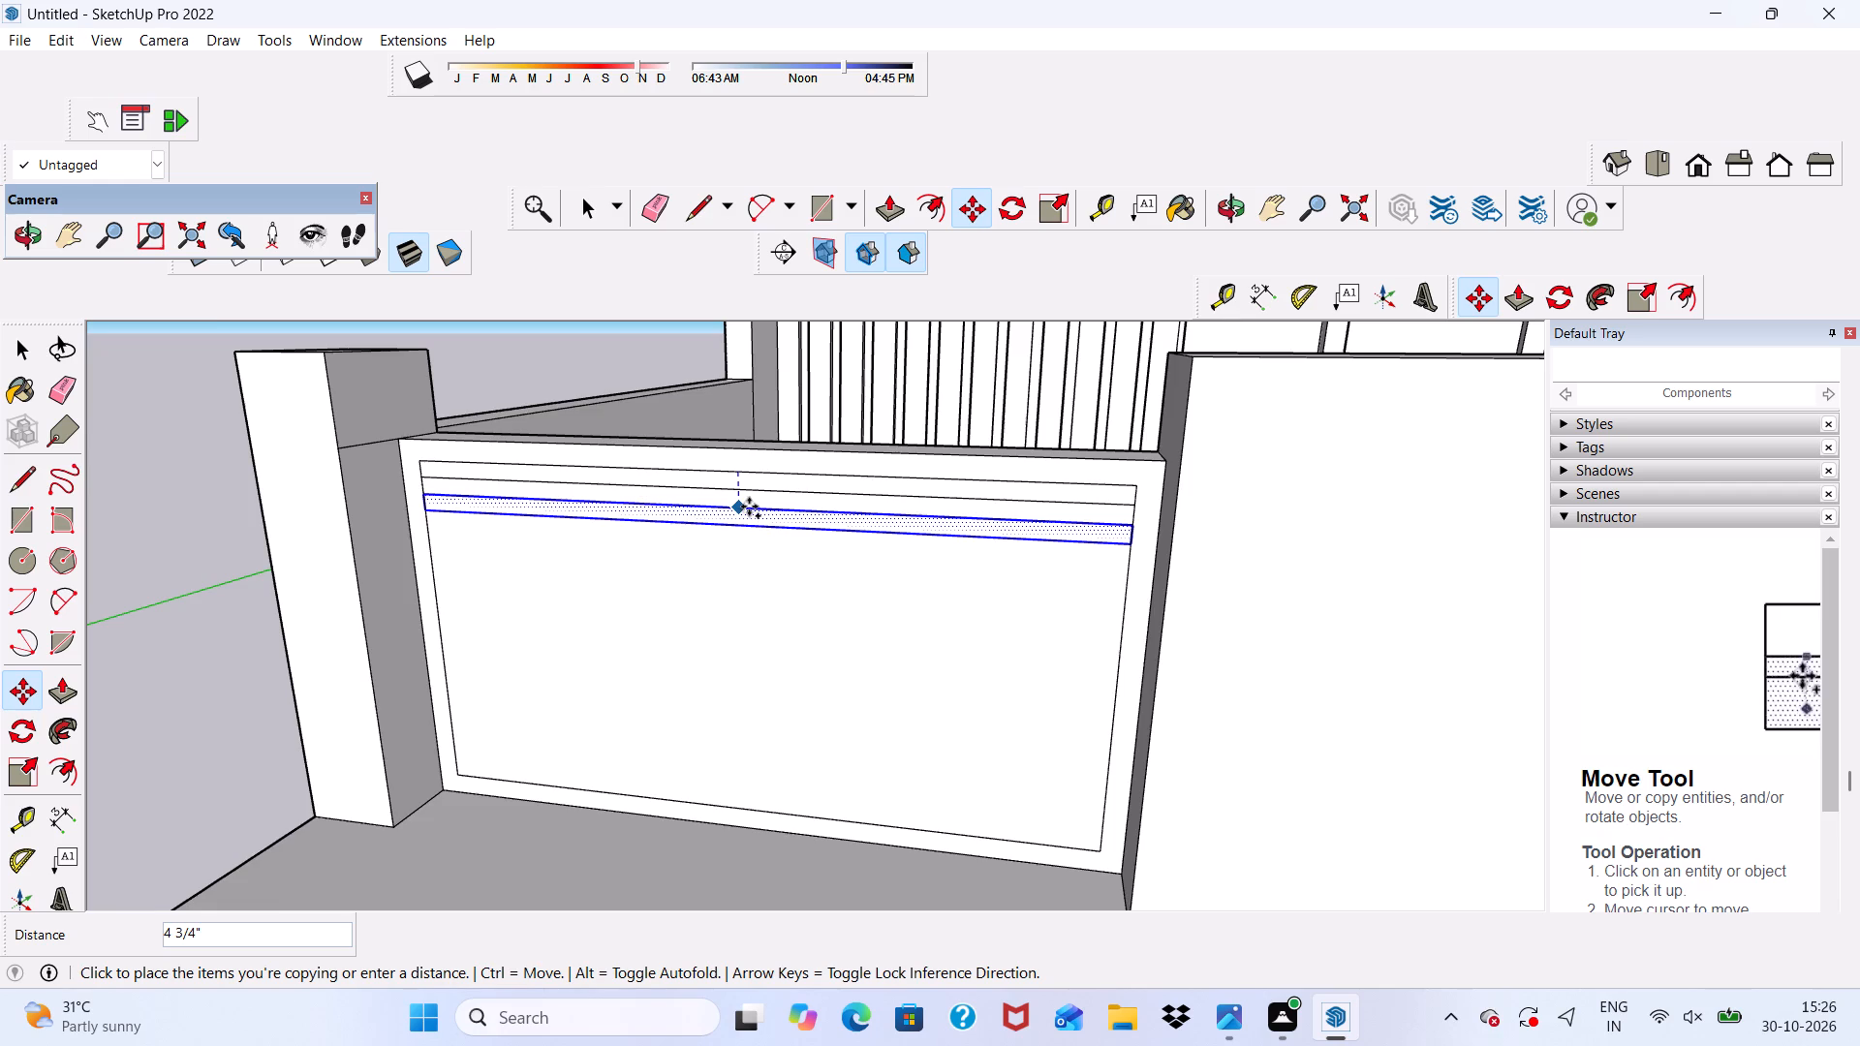
scroll(749, 507, up, 4)
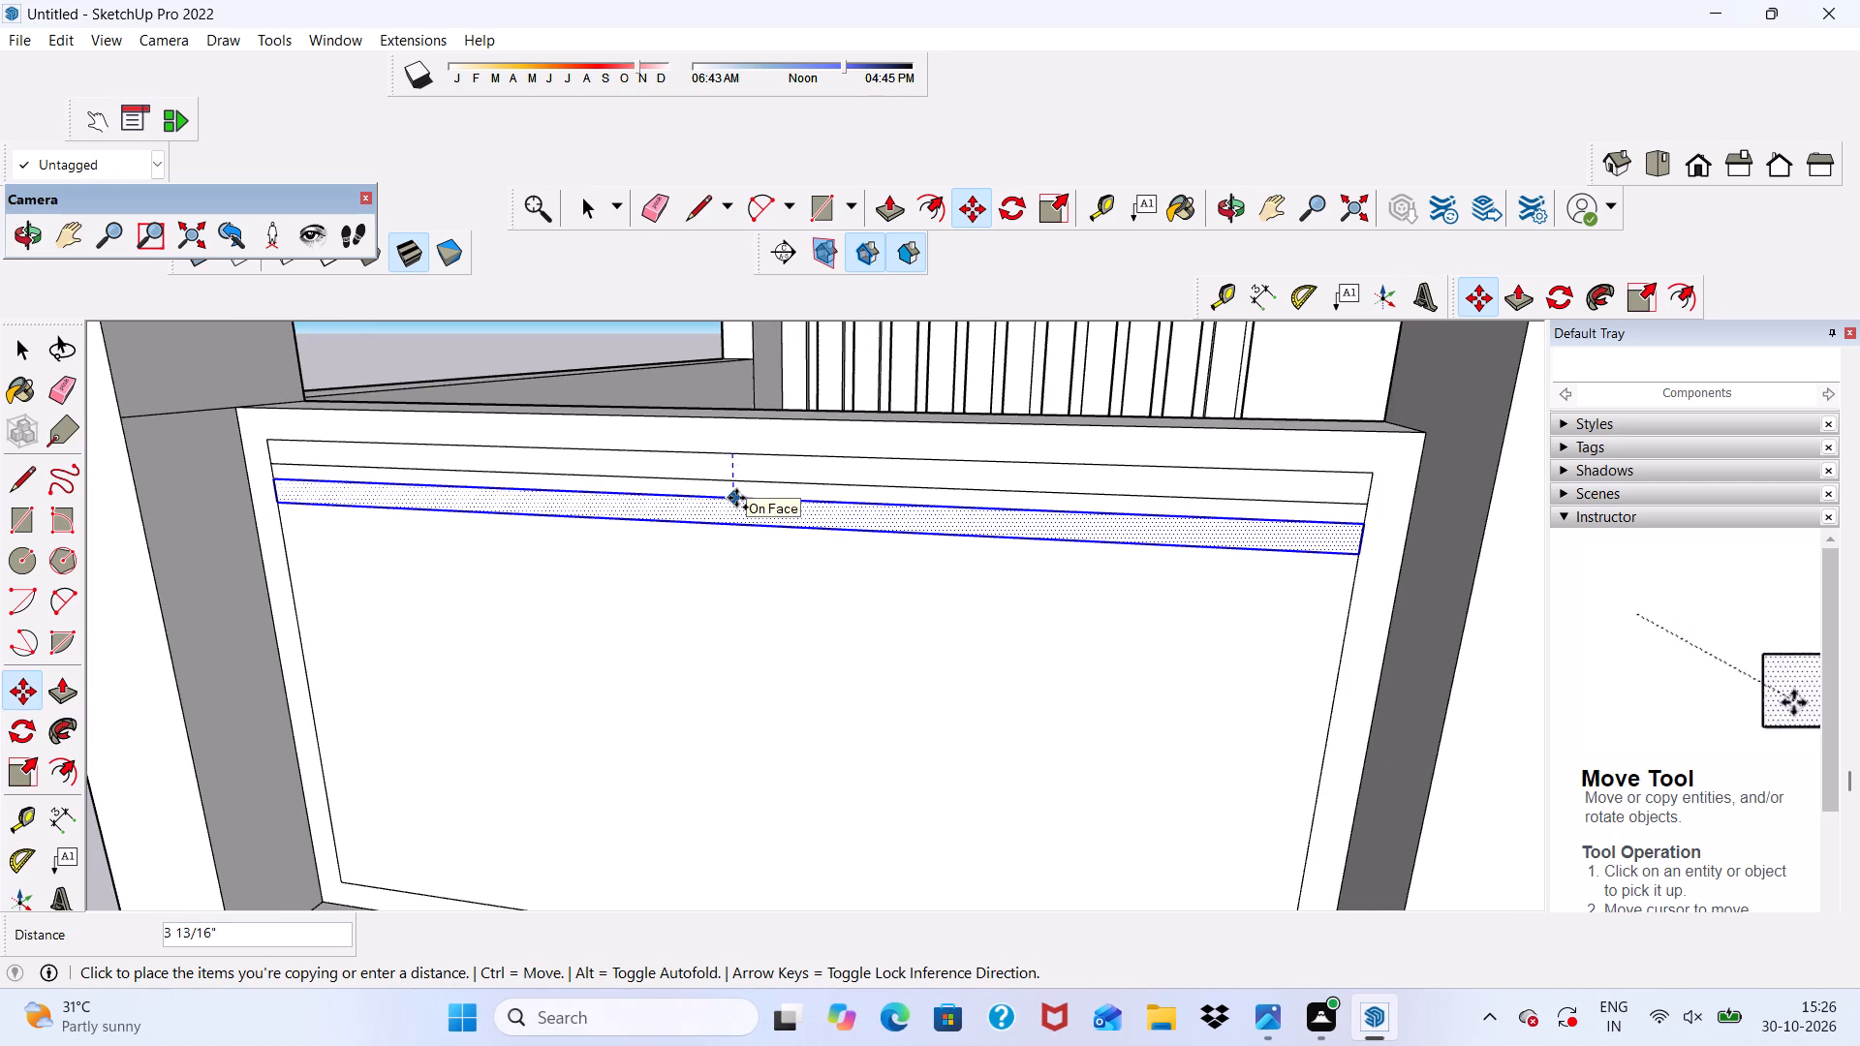
click(736, 498)
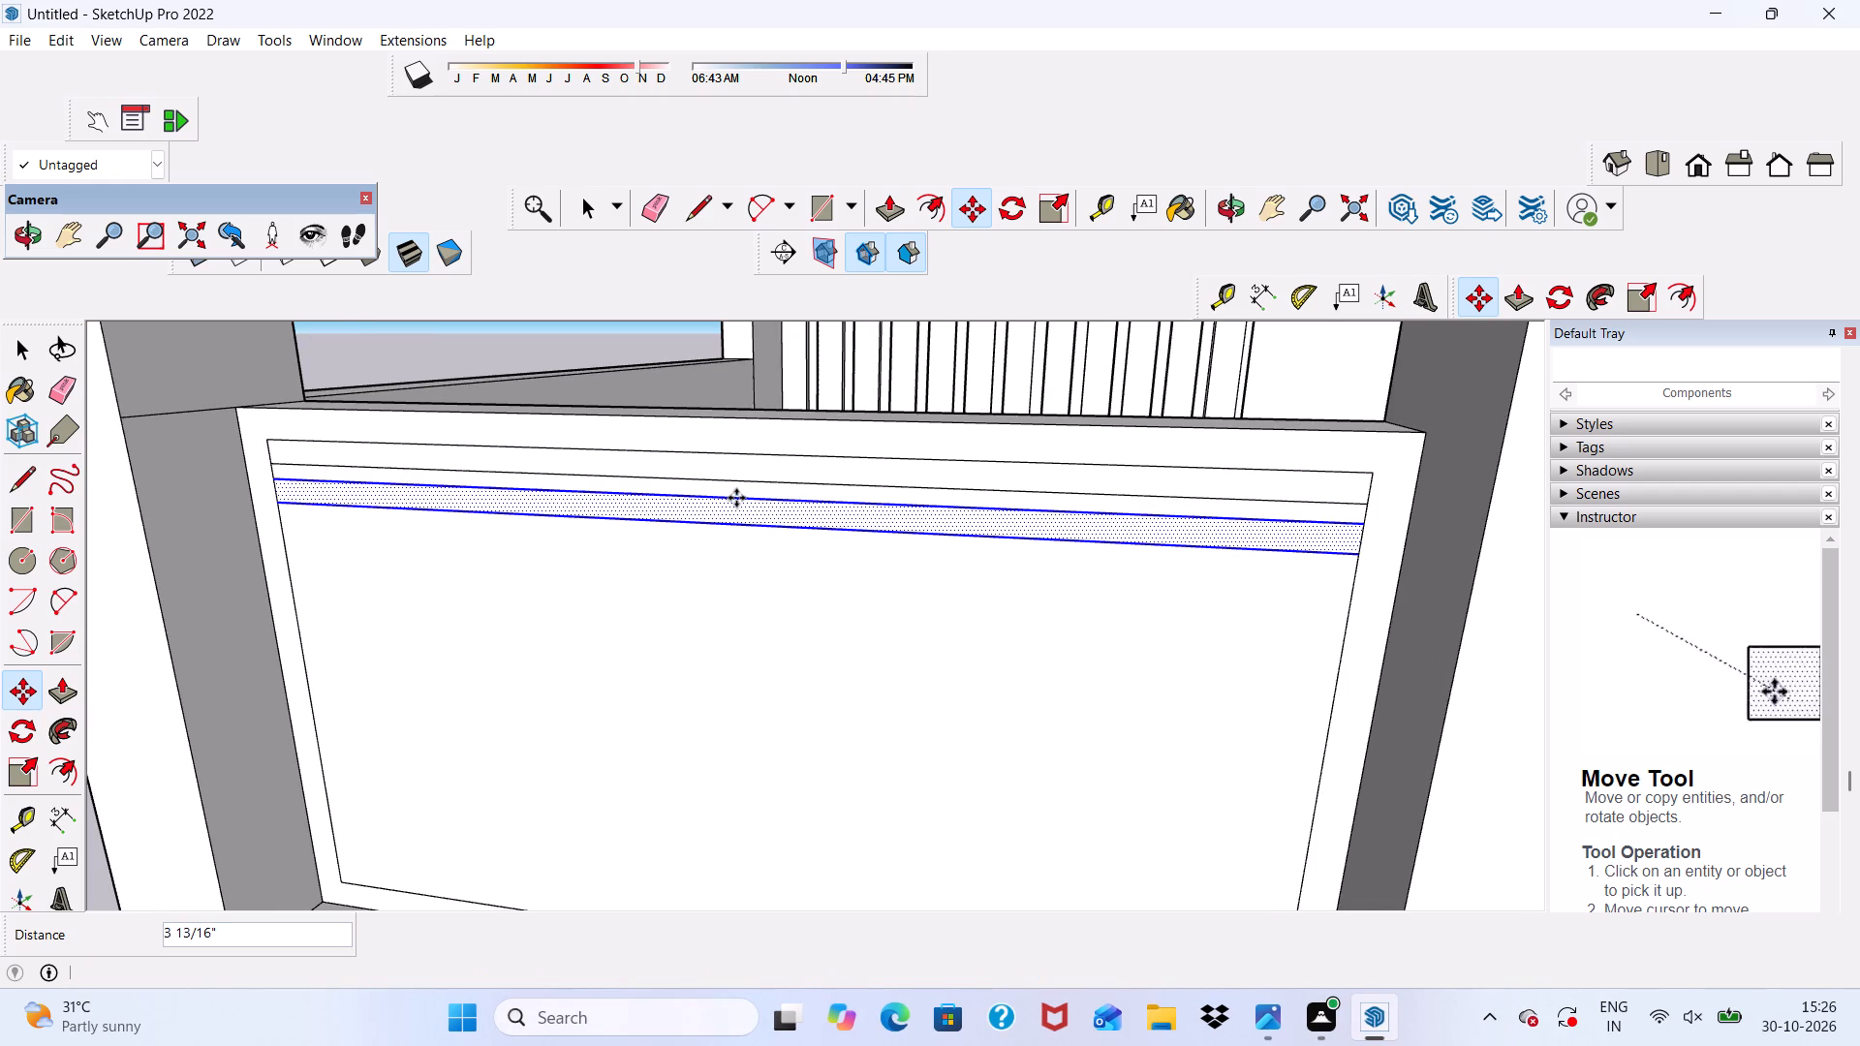
key(shift+asterisk)
text(20)
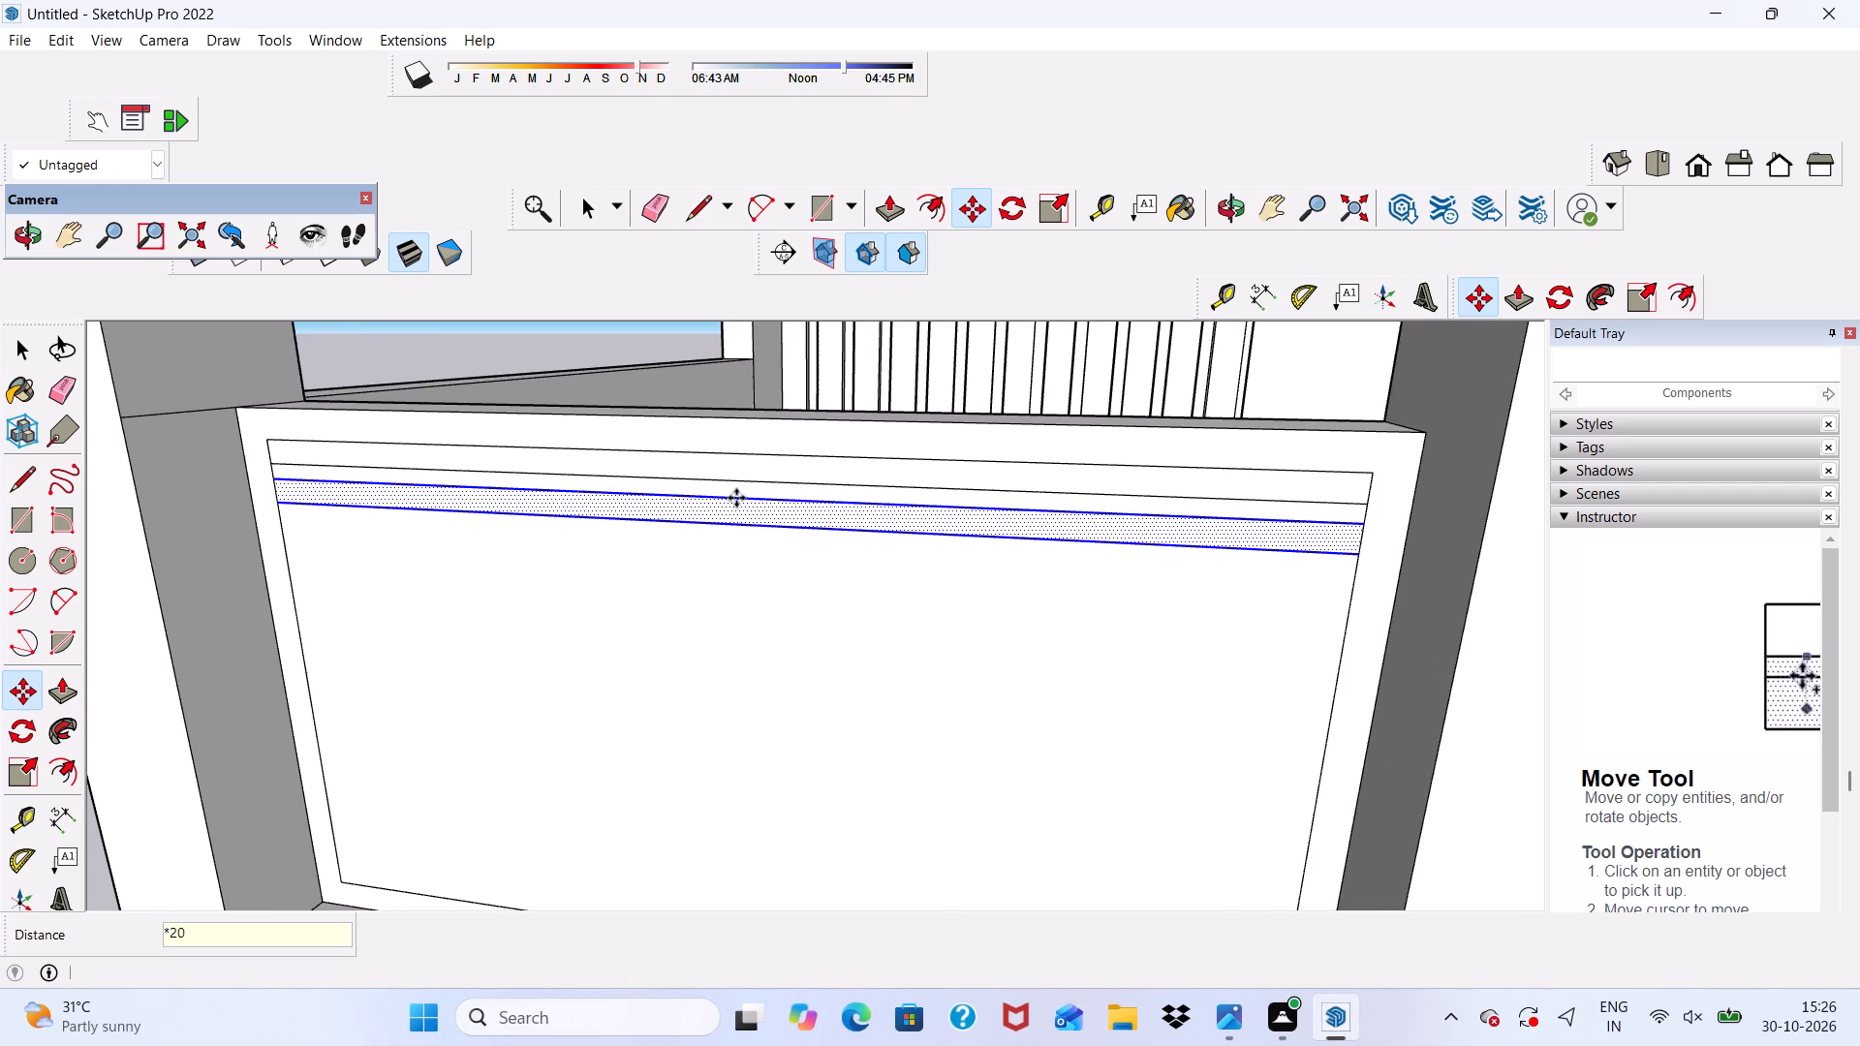
key(Return)
Erase the uppermost surplus strip that hangs below the base slab under the boundary wall.
scroll(736, 498, up, 1)
scroll(736, 498, down, 7)
scroll(721, 694, down, 1)
middle_drag(704, 815, 690, 561)
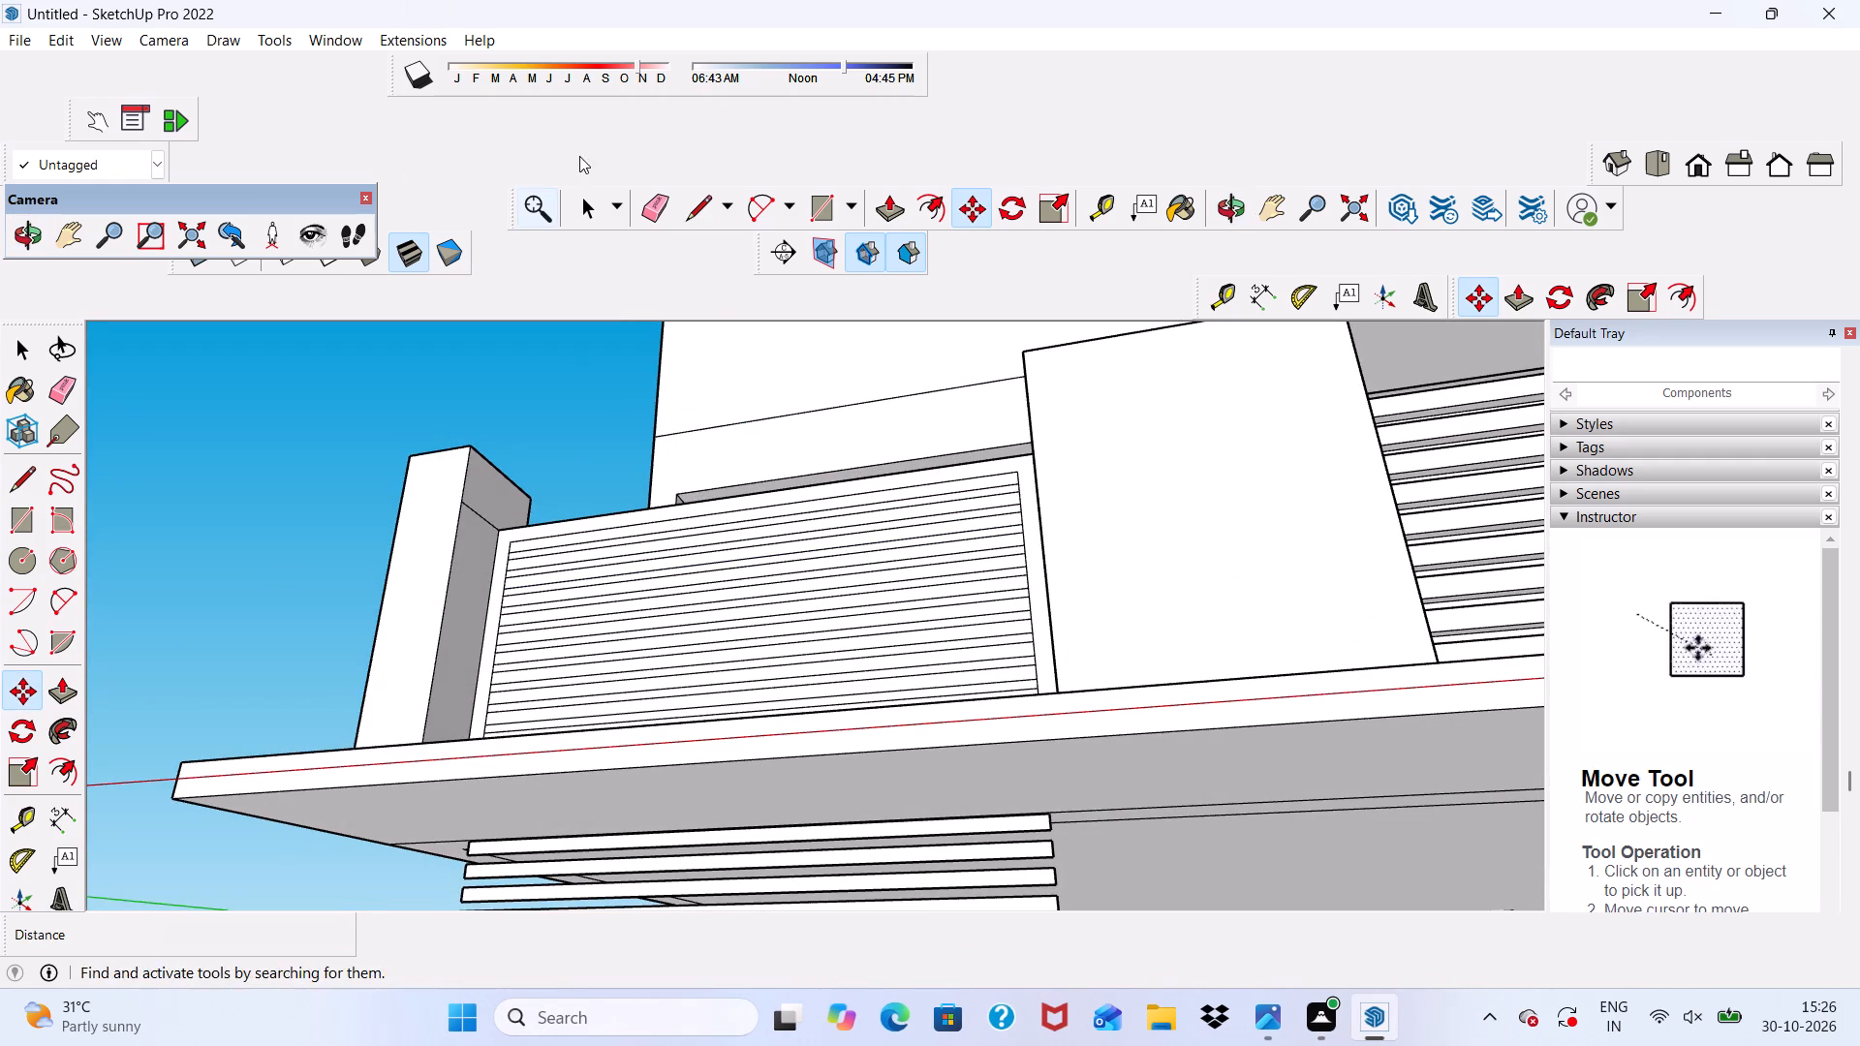
click(656, 195)
scroll(635, 210, down, 6)
scroll(872, 443, down, 5)
scroll(987, 676, up, 2)
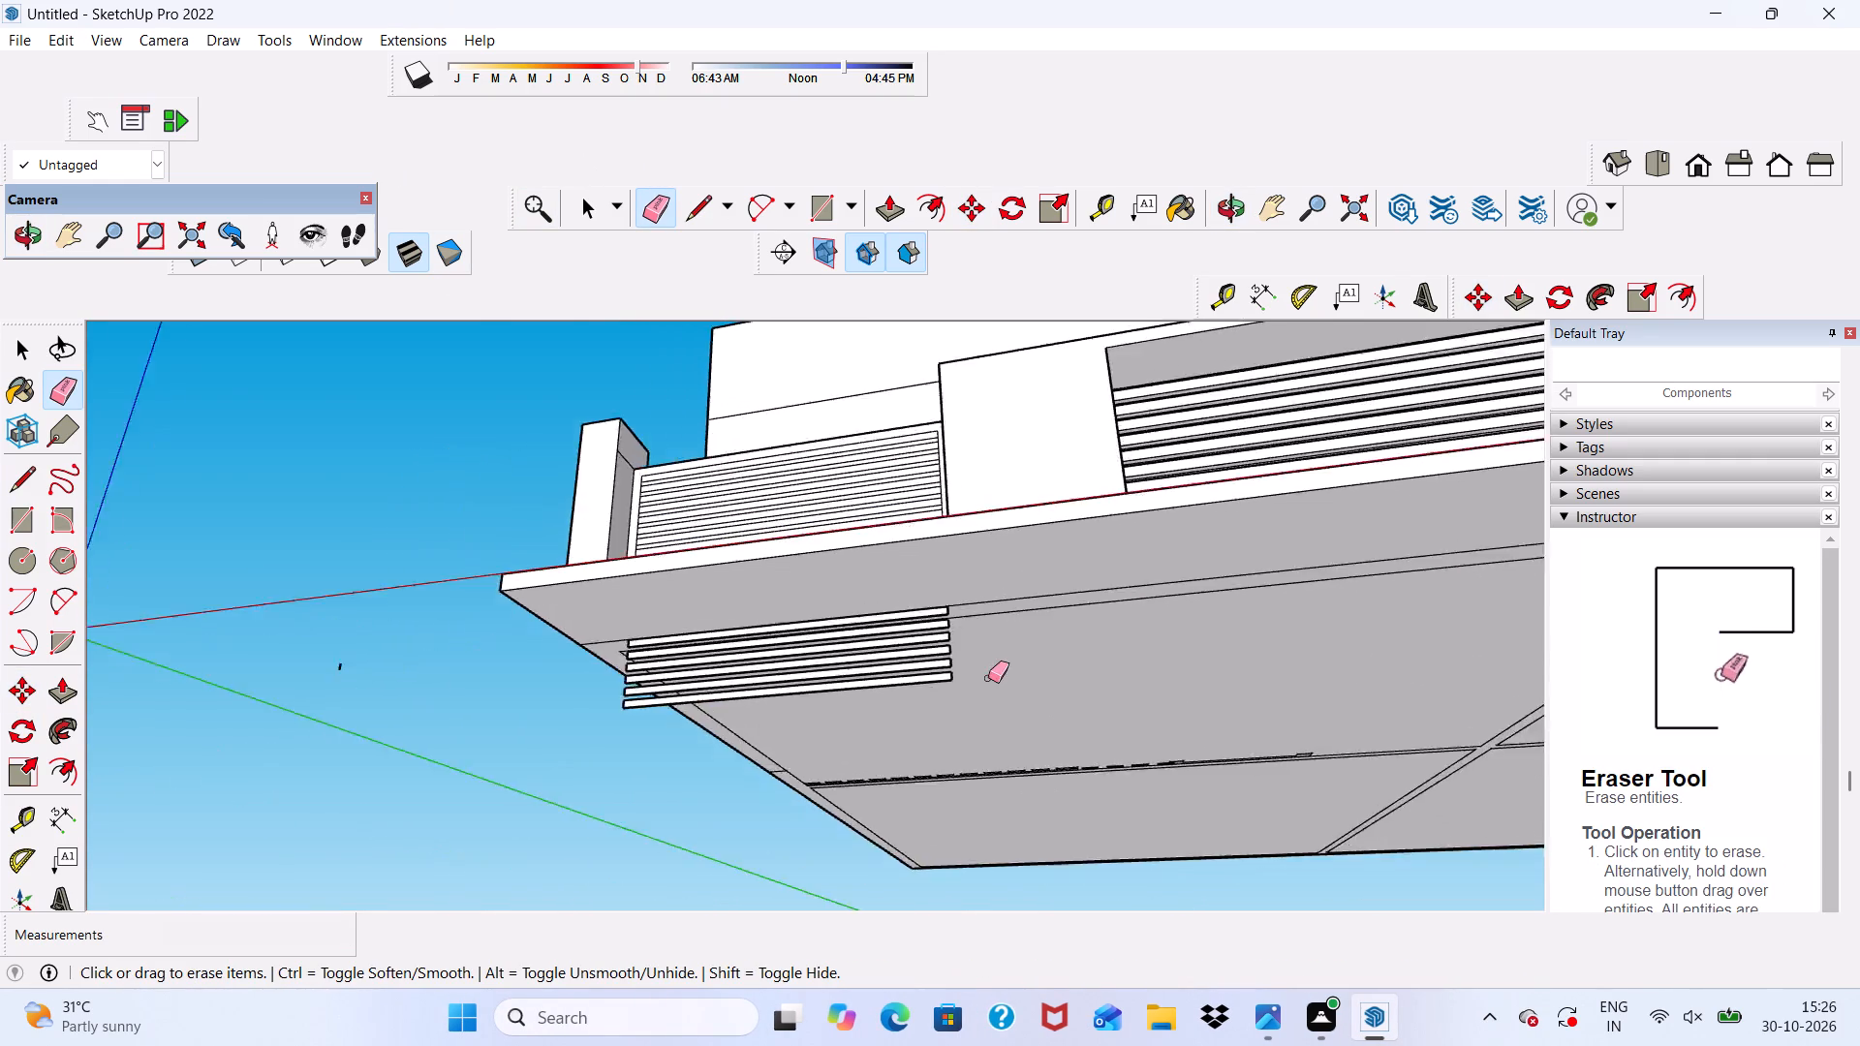
scroll(988, 678, up, 4)
scroll(884, 574, up, 13)
scroll(946, 506, up, 3)
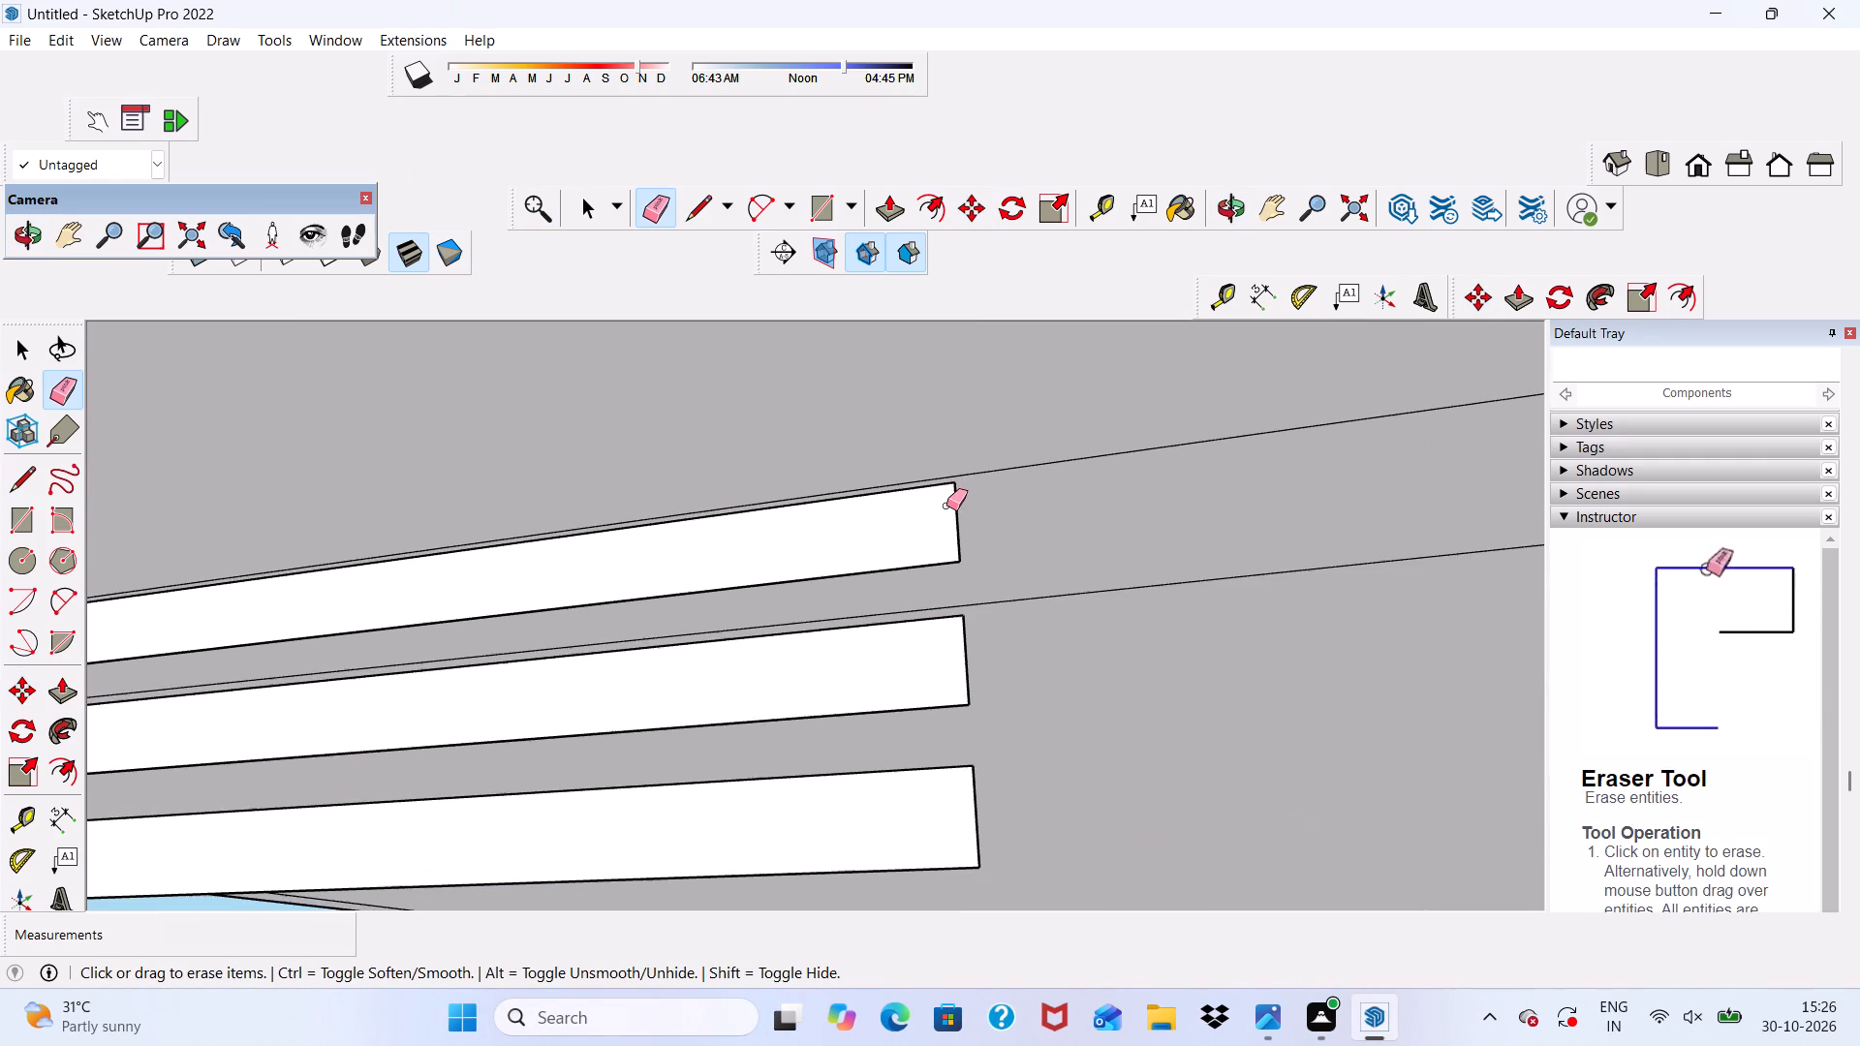
scroll(941, 505, down, 1)
scroll(940, 503, up, 10)
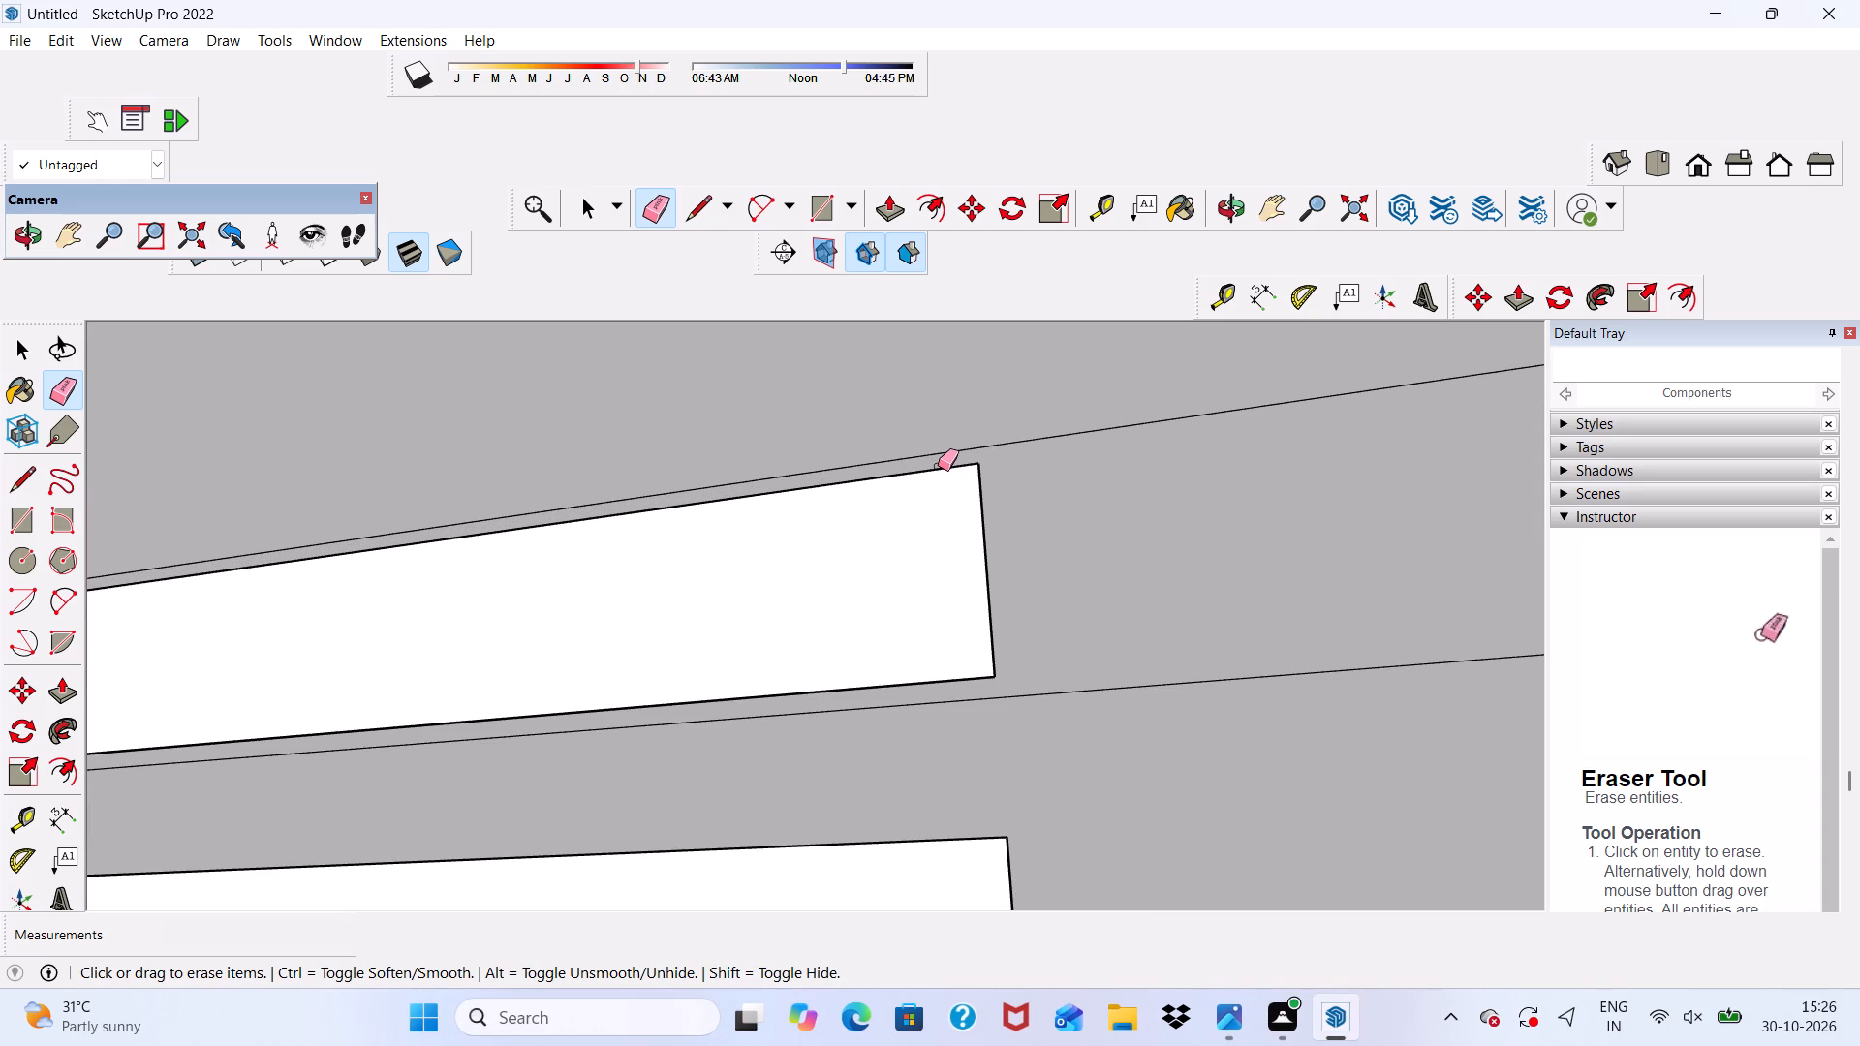
click(938, 466)
drag(939, 466, 905, 692)
drag(927, 572, 944, 575)
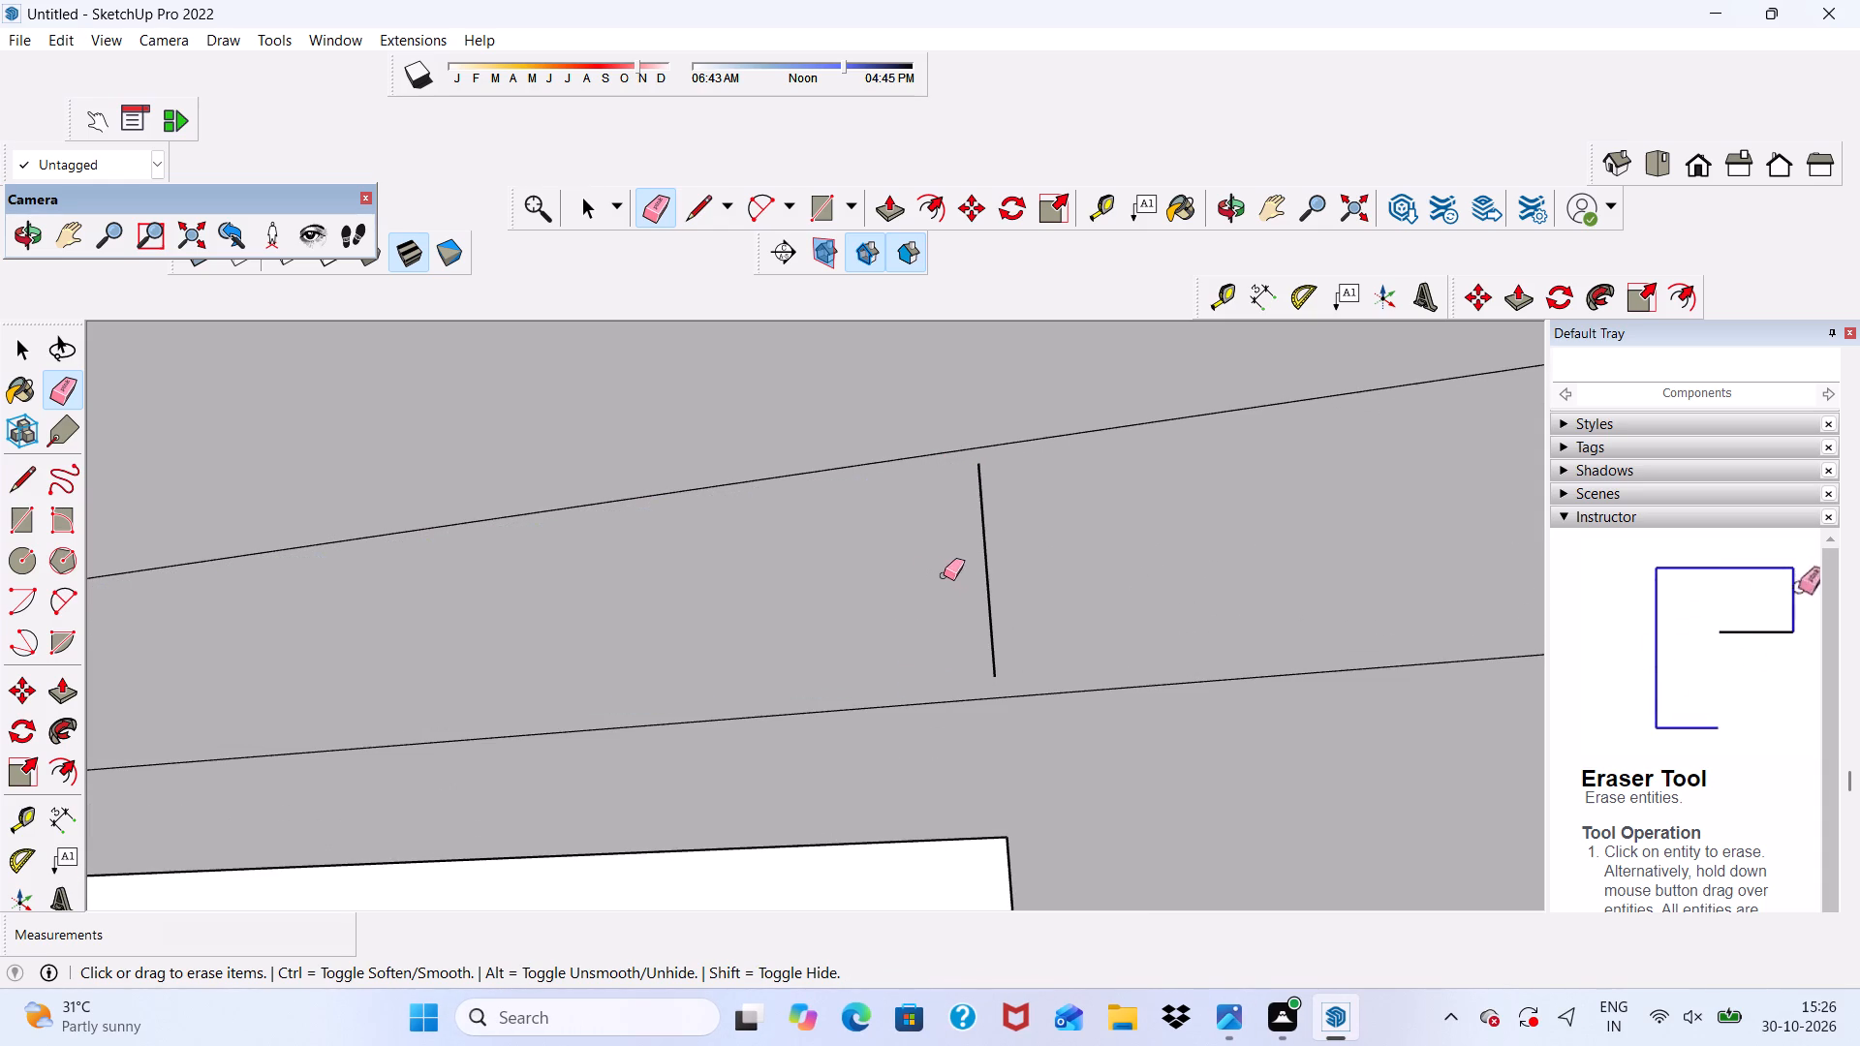
drag(944, 575, 1001, 607)
Erase the long edges of the uppermost surplus strips still hanging beneath the base slab under the boundary wall panel.
scroll(981, 459, down, 10)
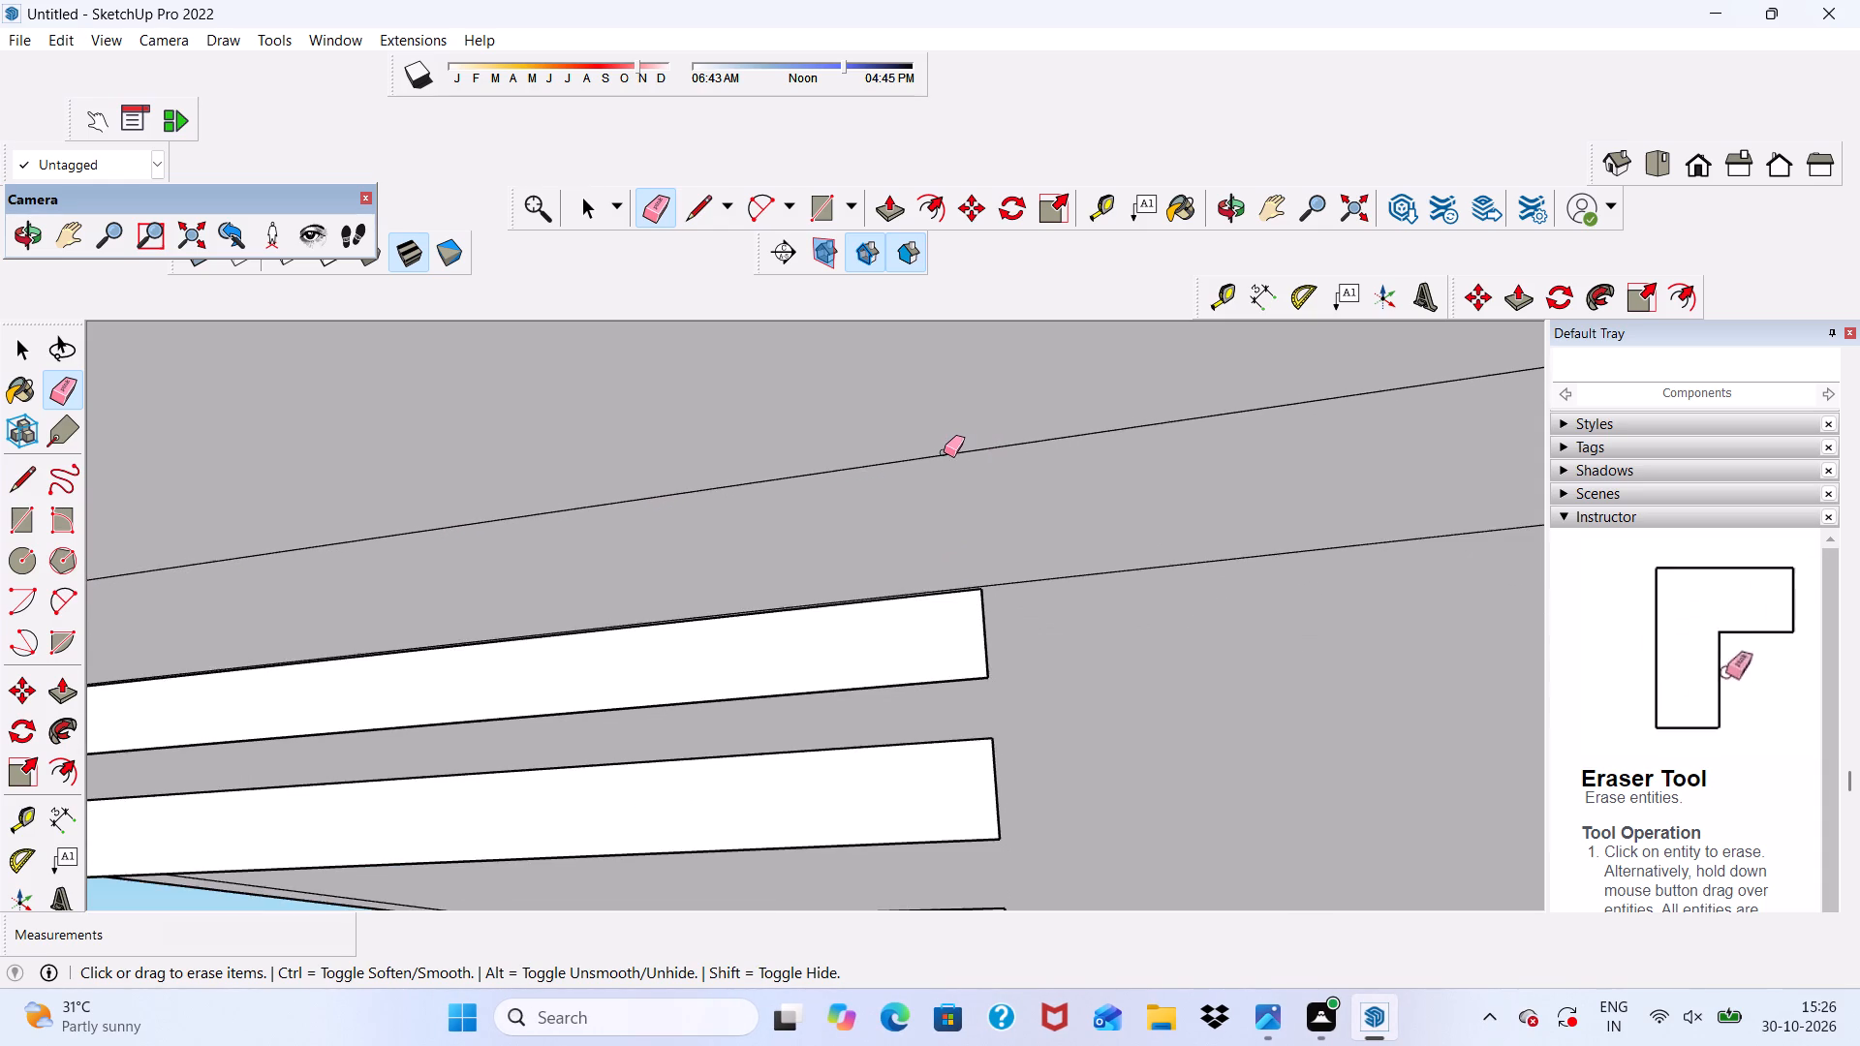
middle_drag(944, 452, 967, 531)
scroll(927, 500, down, 4)
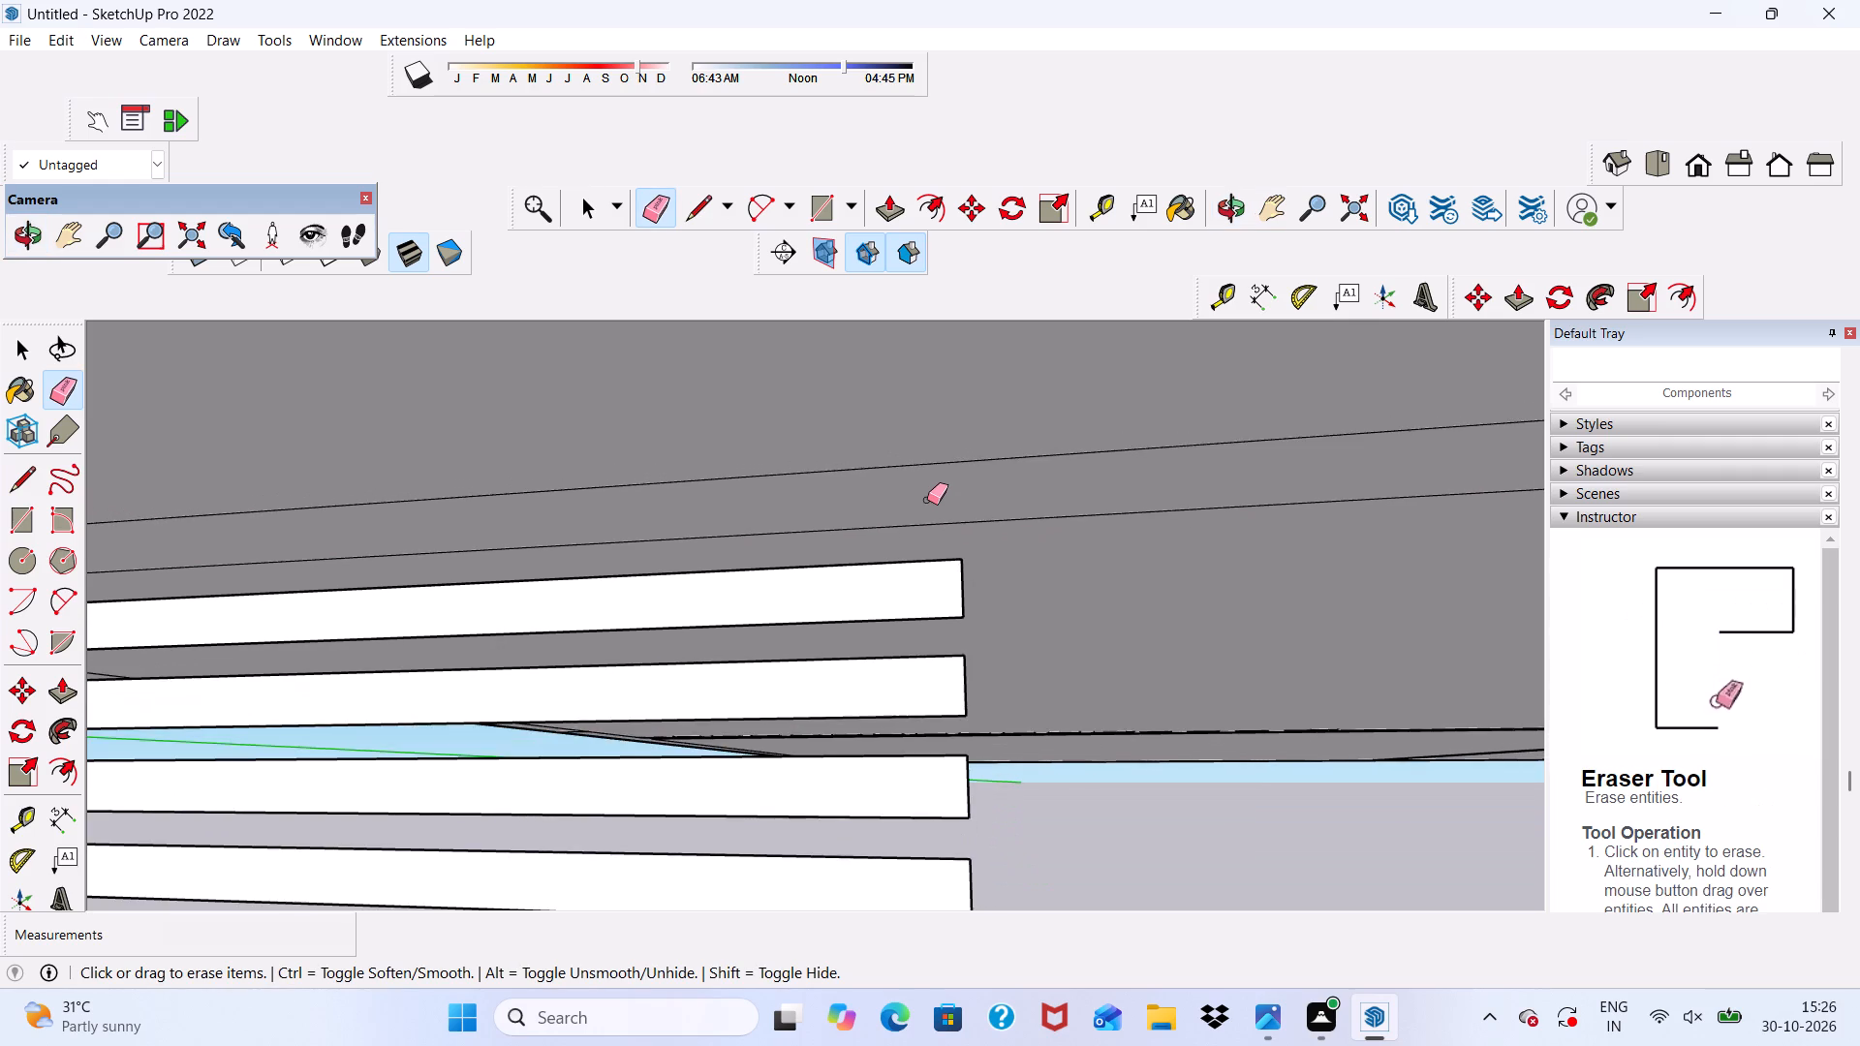
scroll(927, 500, down, 5)
middle_drag(927, 557, 950, 629)
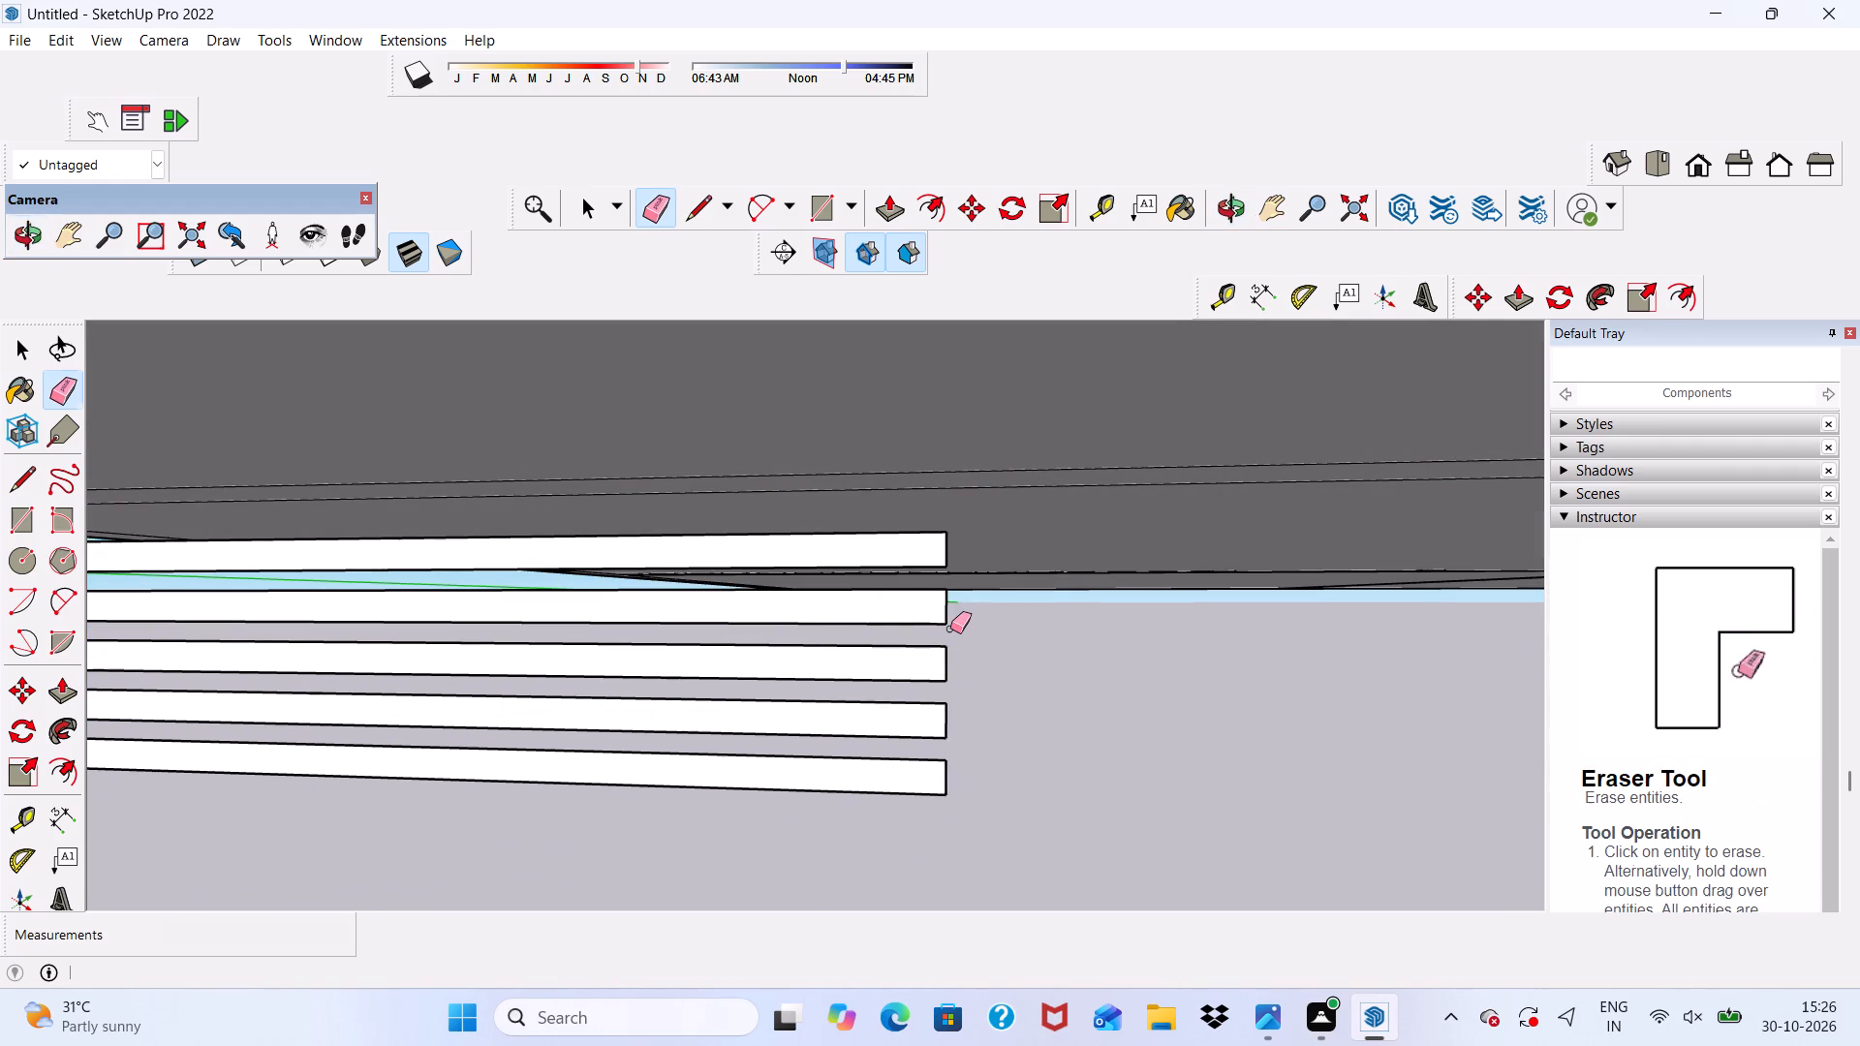
scroll(871, 543, up, 8)
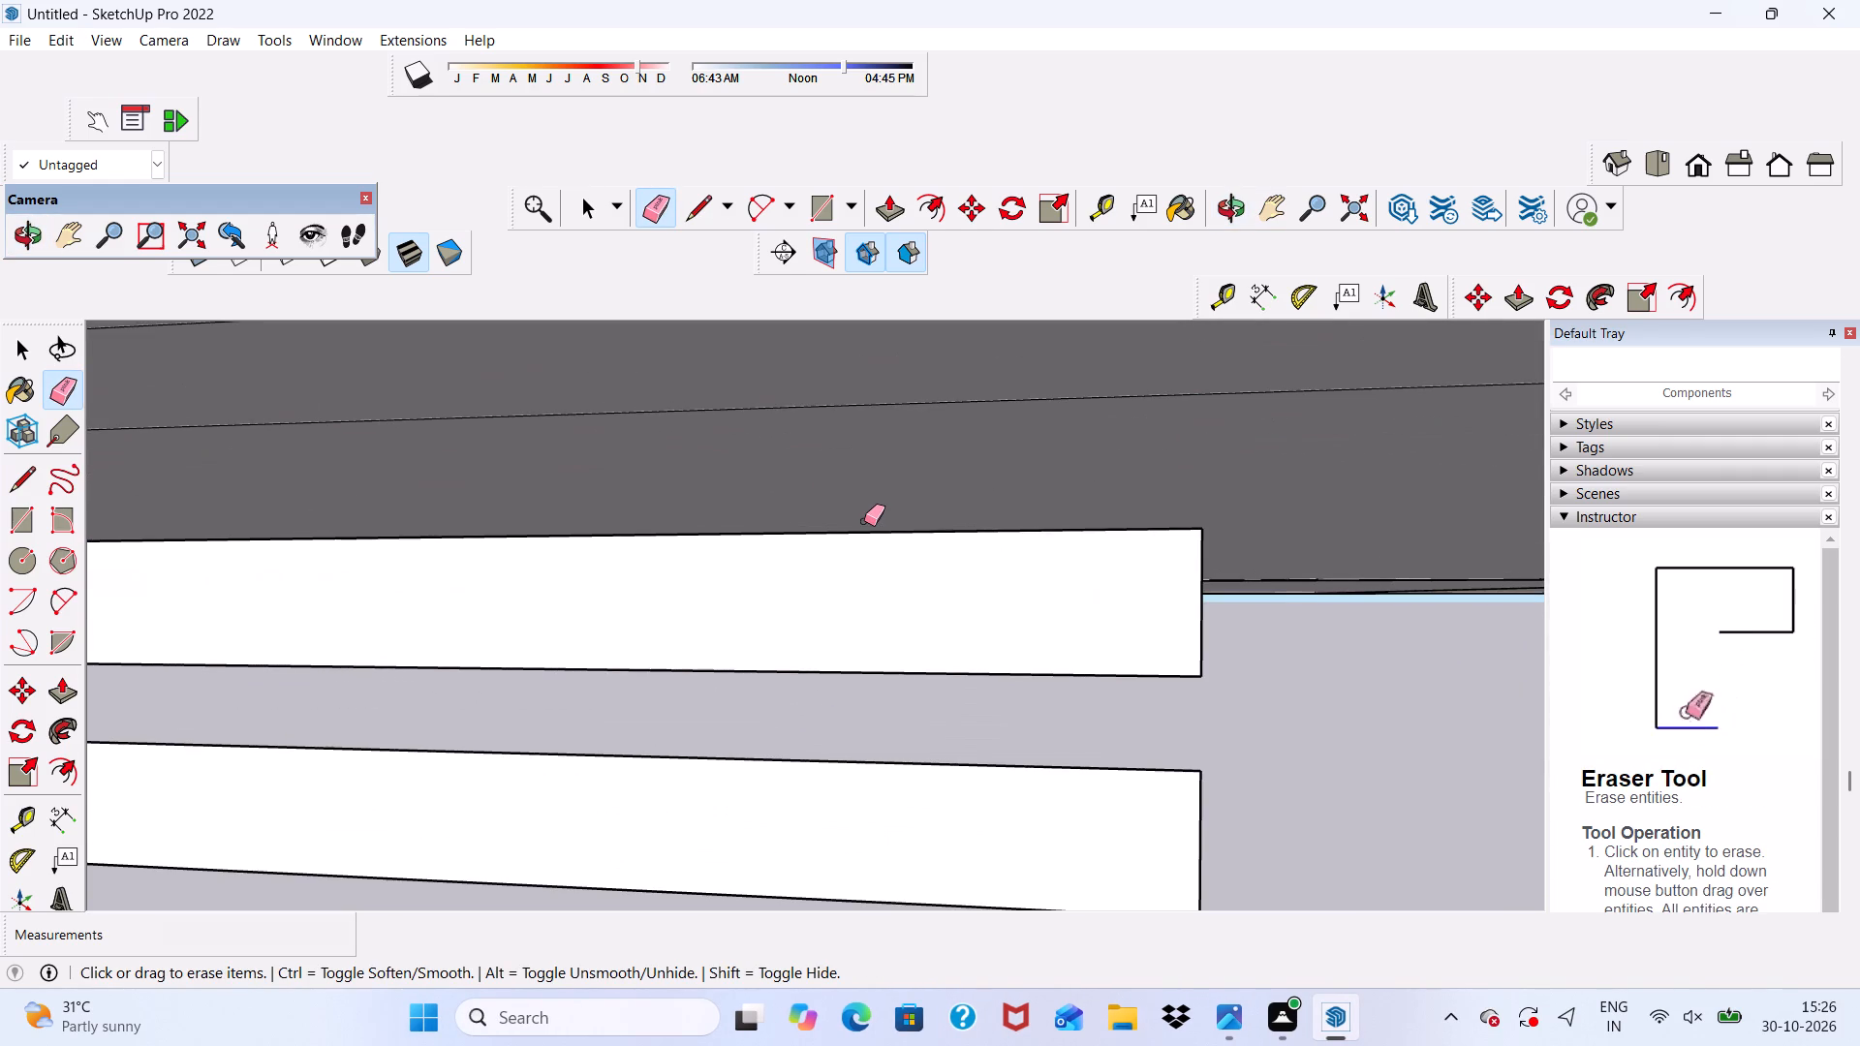
drag(864, 521, 860, 542)
scroll(851, 555, down, 8)
scroll(818, 646, up, 4)
scroll(826, 646, down, 3)
middle_drag(856, 705, 863, 673)
scroll(750, 572, up, 5)
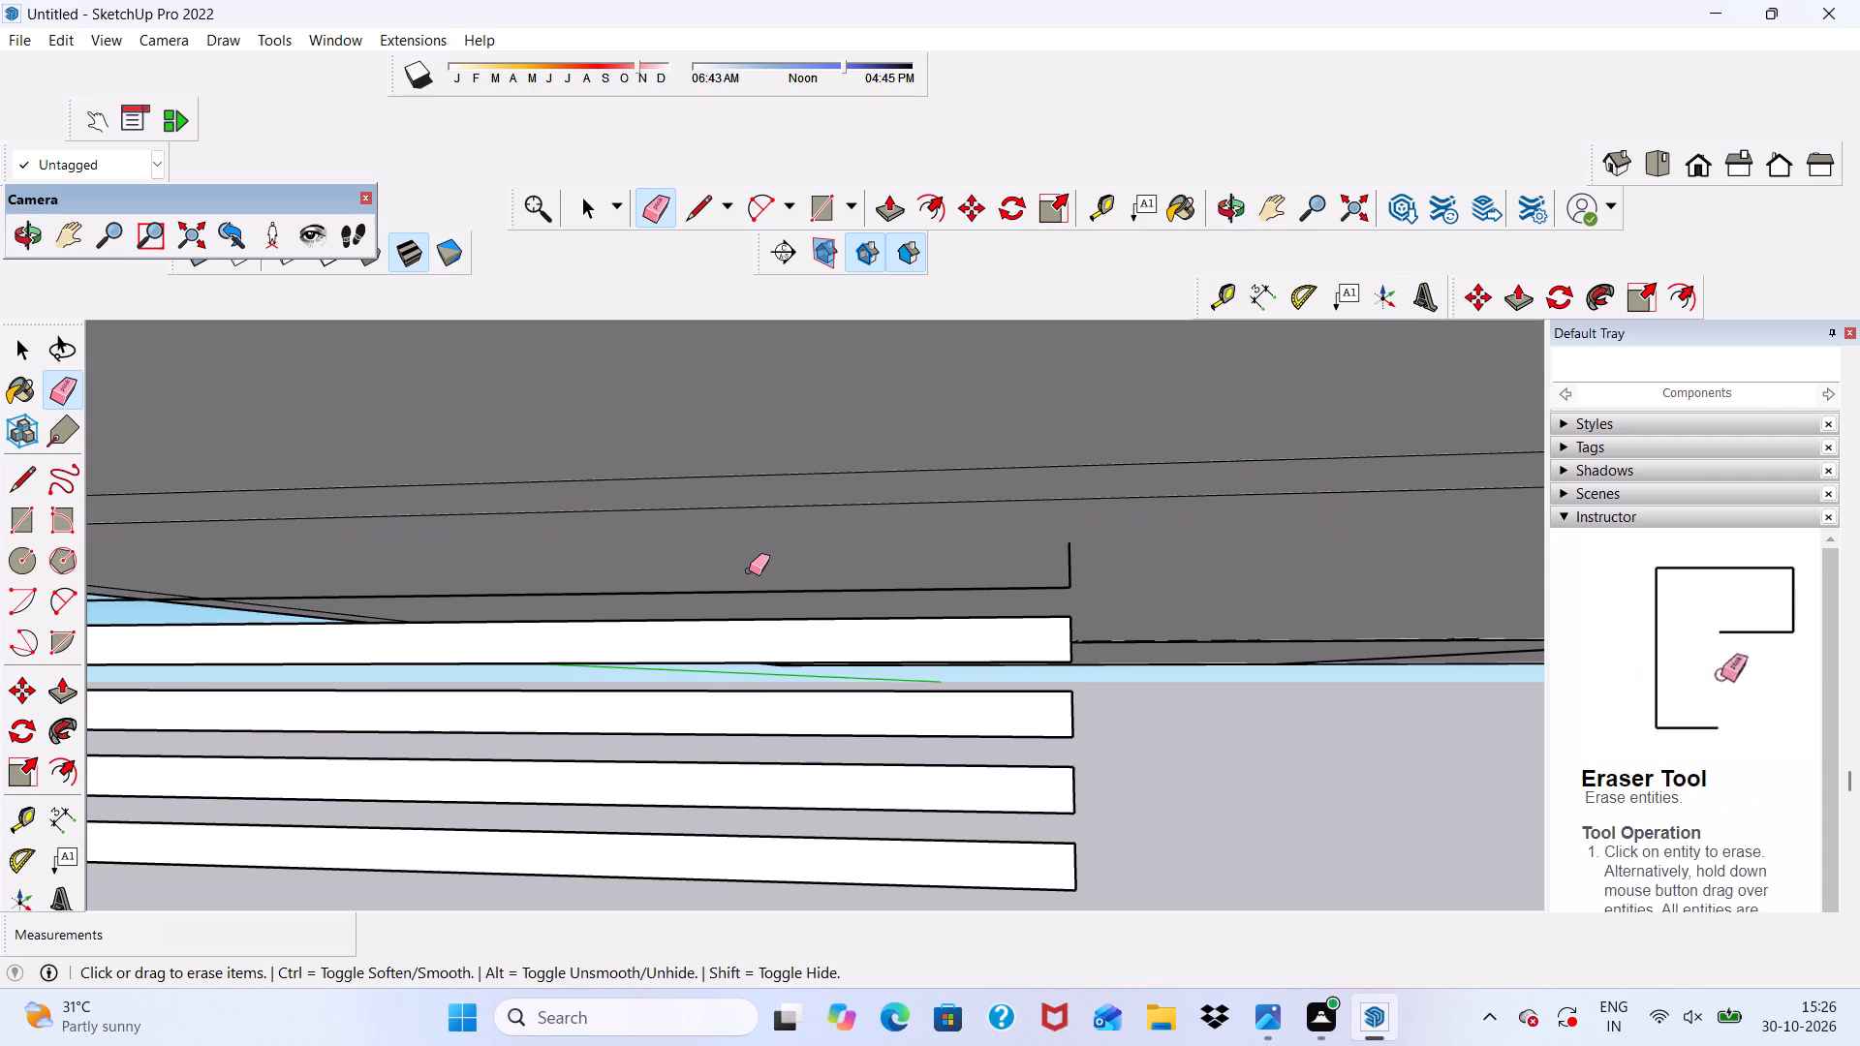
scroll(747, 576, up, 4)
scroll(746, 577, down, 3)
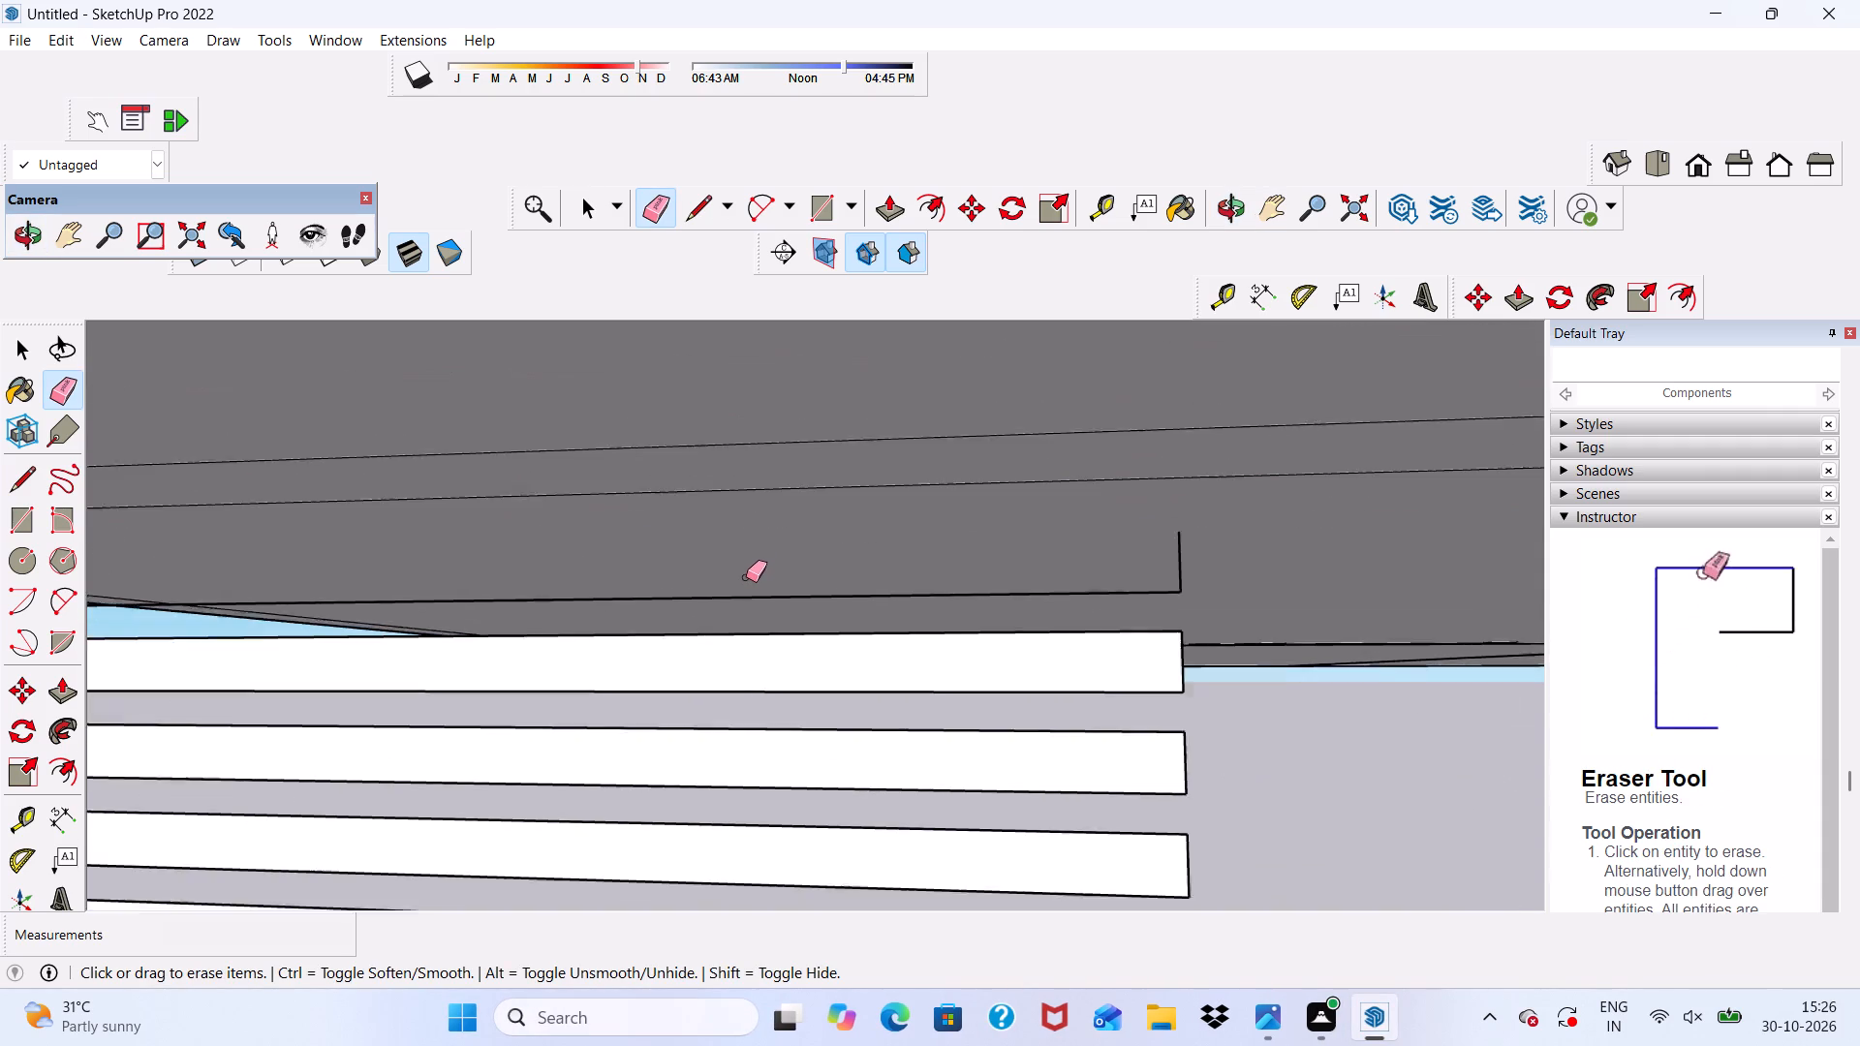
scroll(746, 577, down, 2)
click(747, 590)
drag(739, 609, 740, 629)
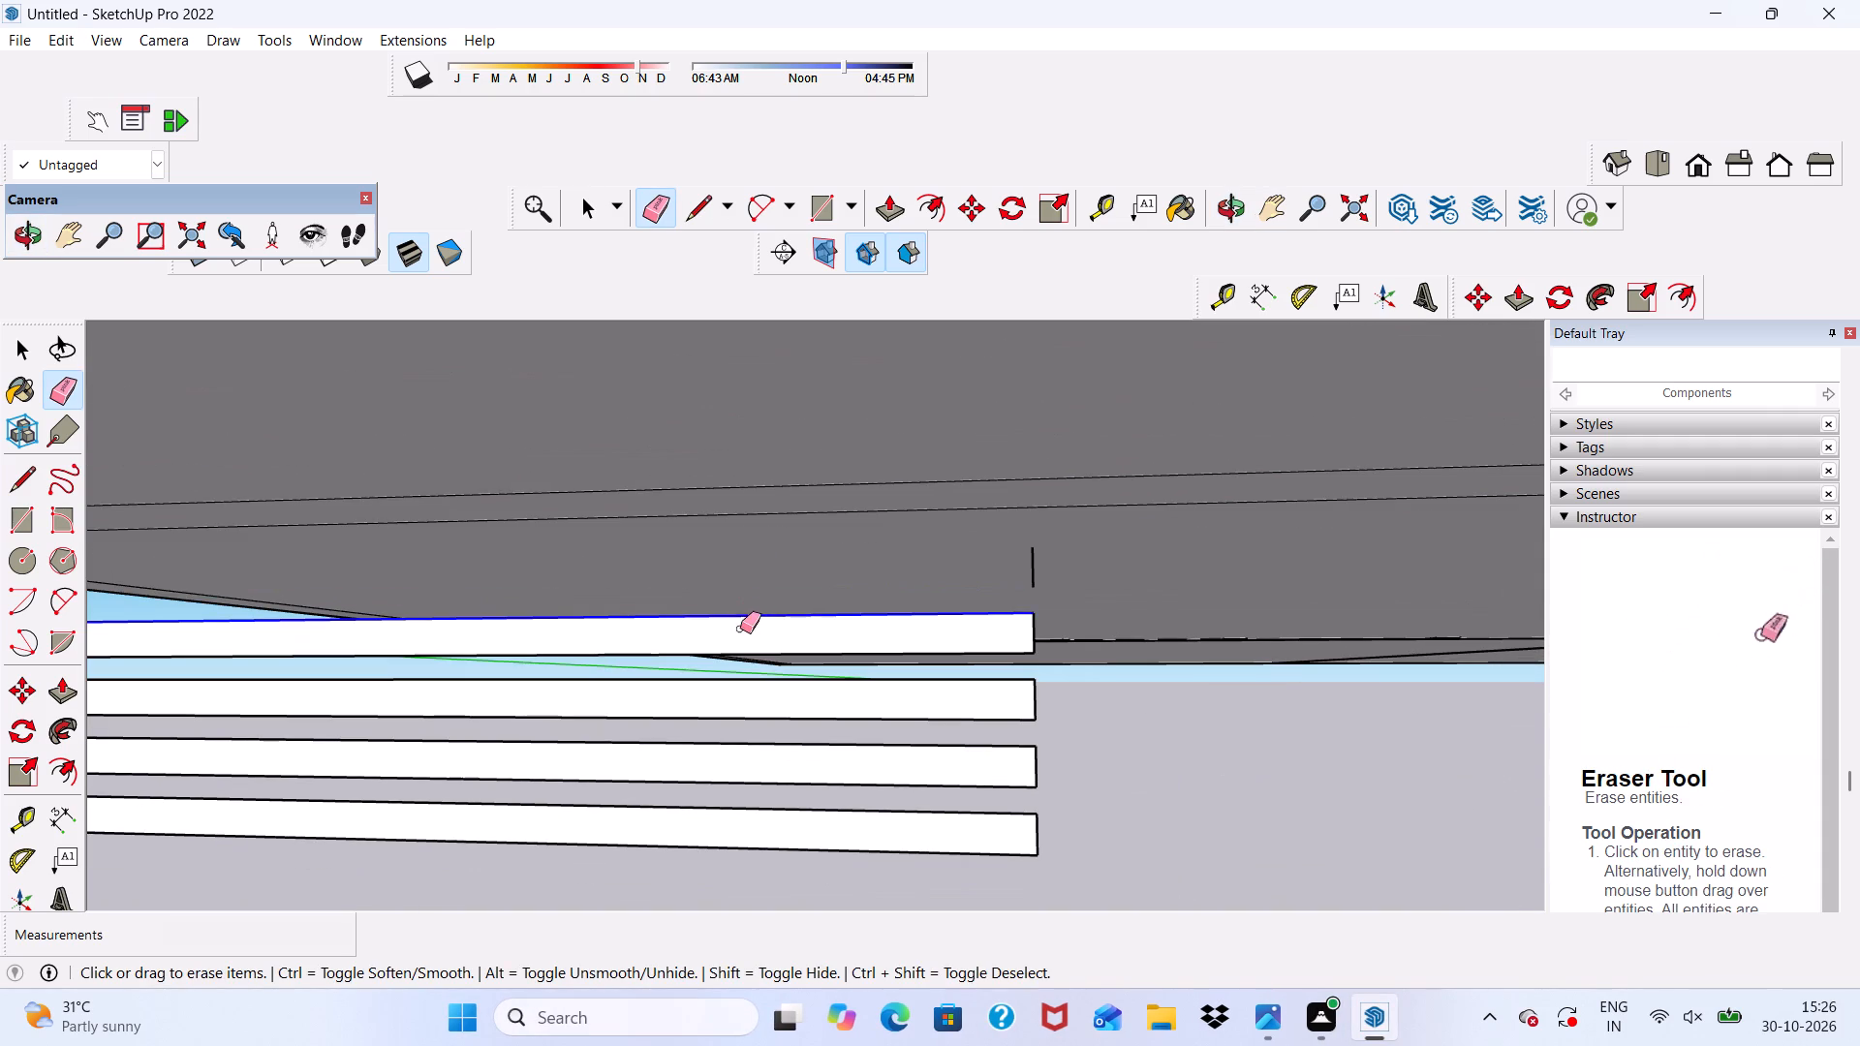
drag(740, 629, 740, 641)
Erase the long edges of all the remaining surplus strips below the base slab.
scroll(733, 660, down, 6)
middle_drag(733, 695, 1028, 709)
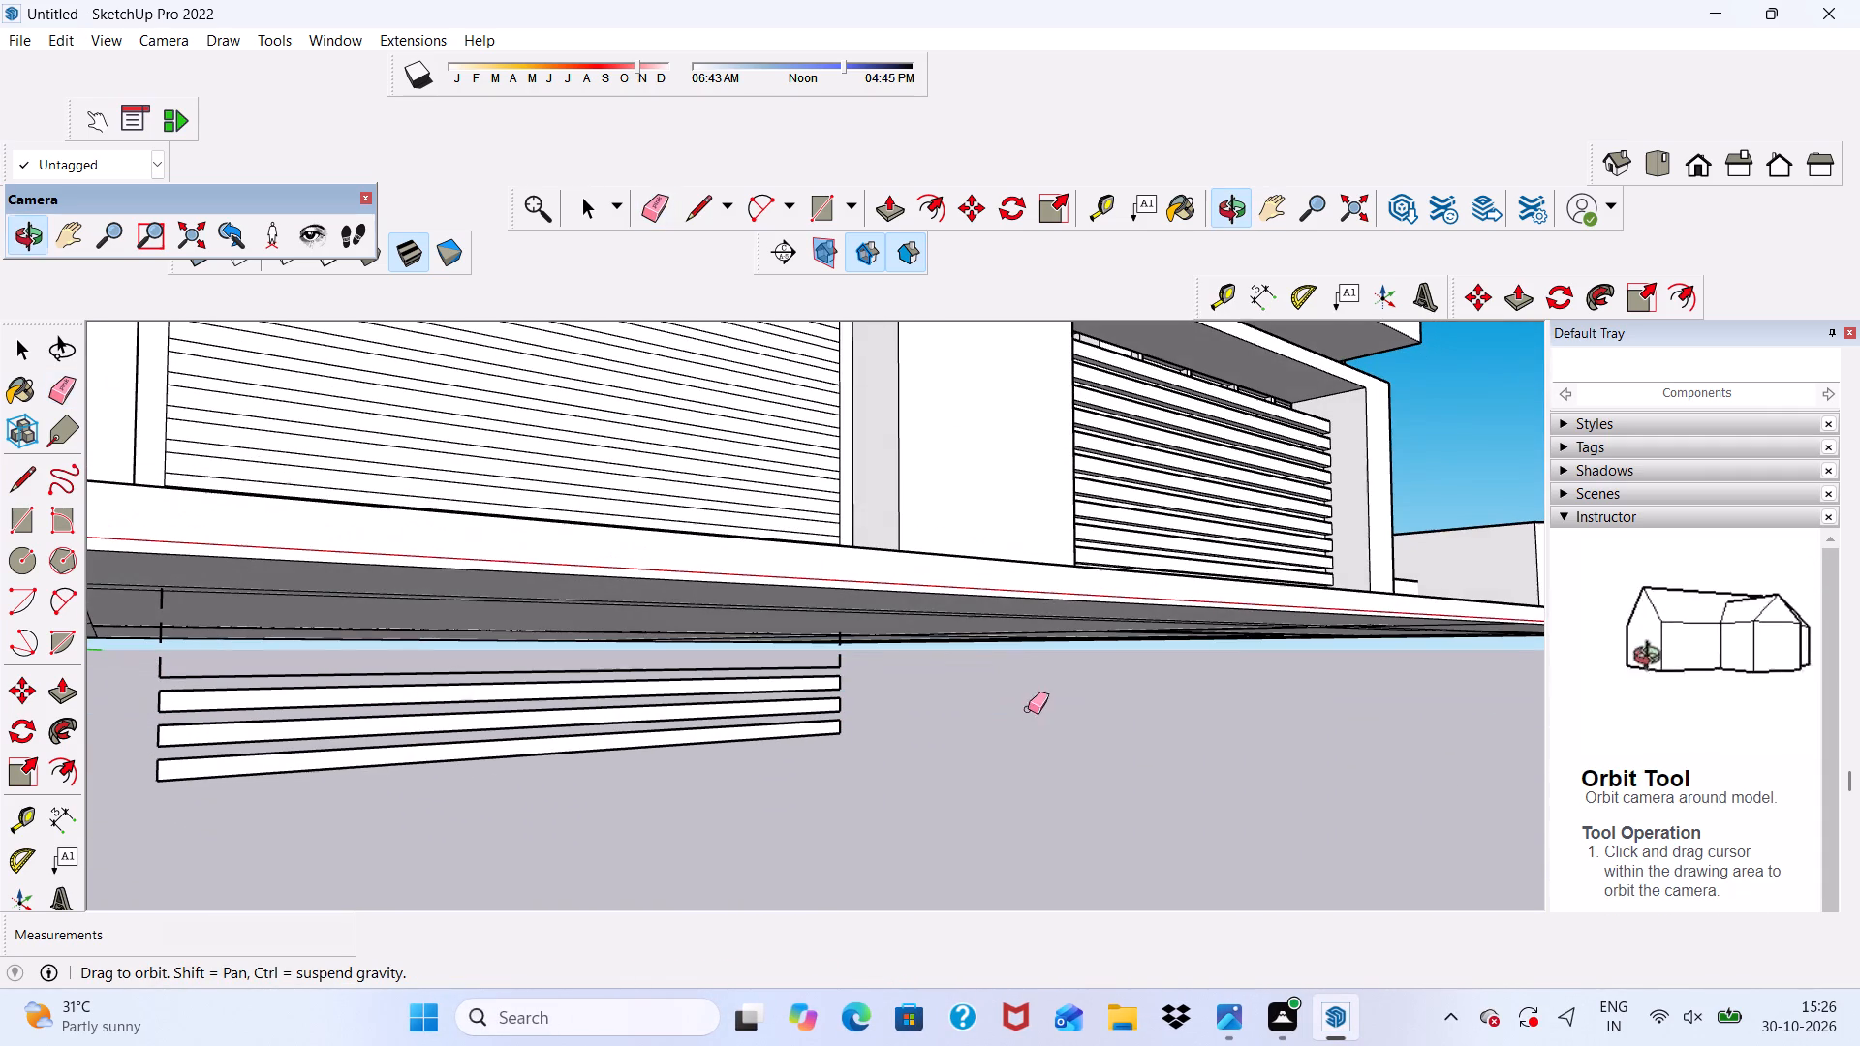
middle_drag(1028, 709, 1028, 708)
drag(422, 668, 432, 703)
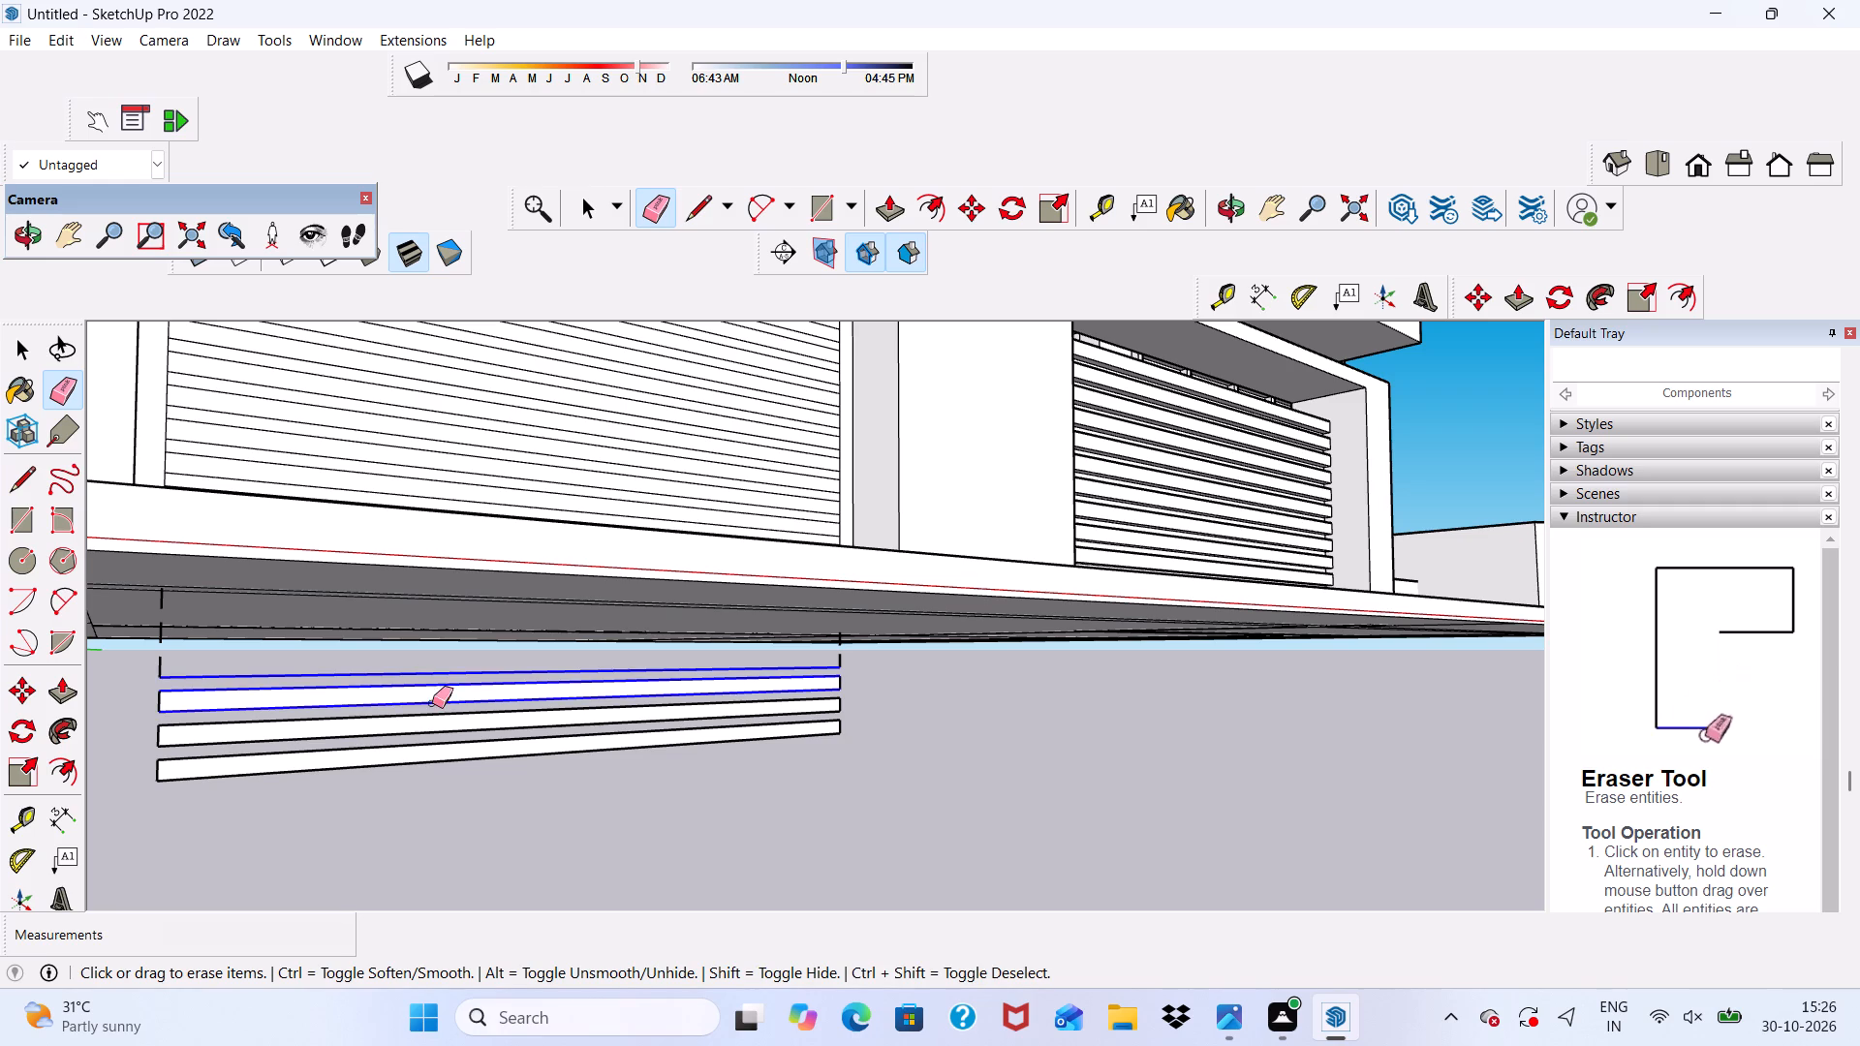
drag(432, 703, 439, 768)
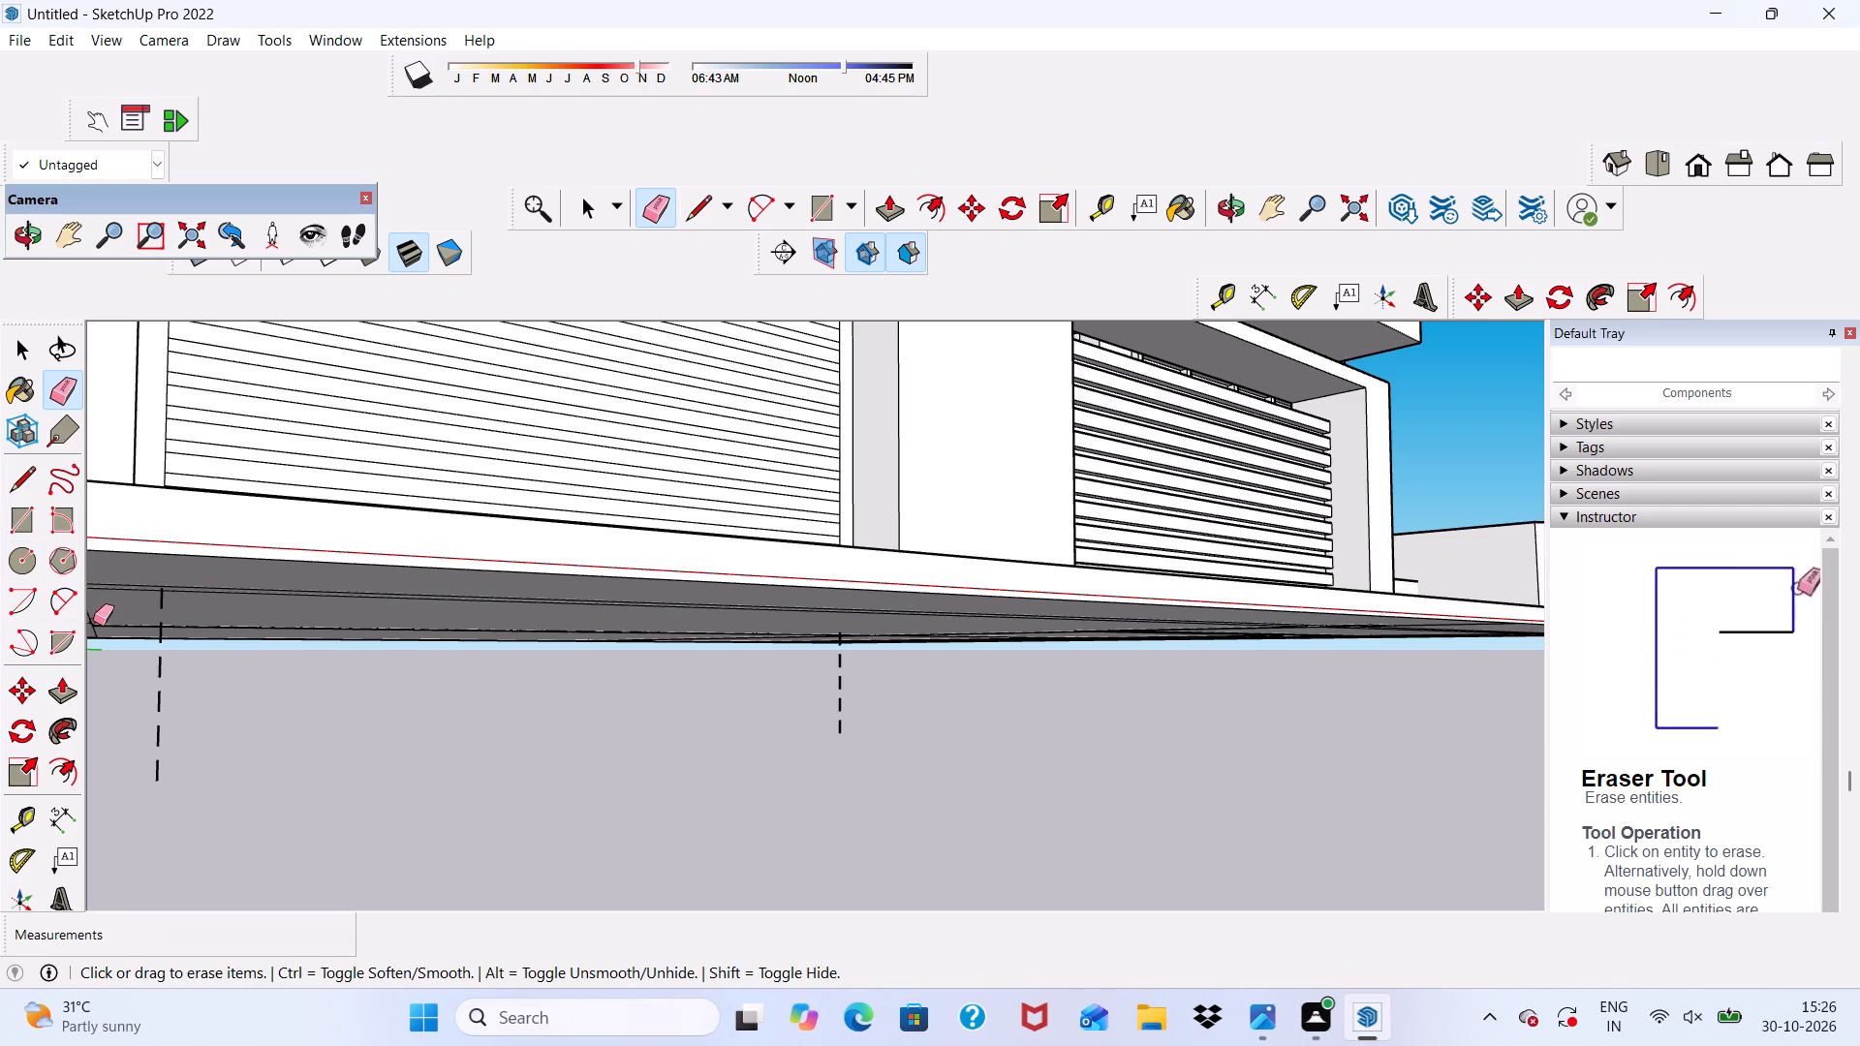
Erase the leftover short vertical edges below the slab at the strips' end farther from the slatted gate.
scroll(153, 755, up, 4)
scroll(156, 759, down, 5)
click(169, 781)
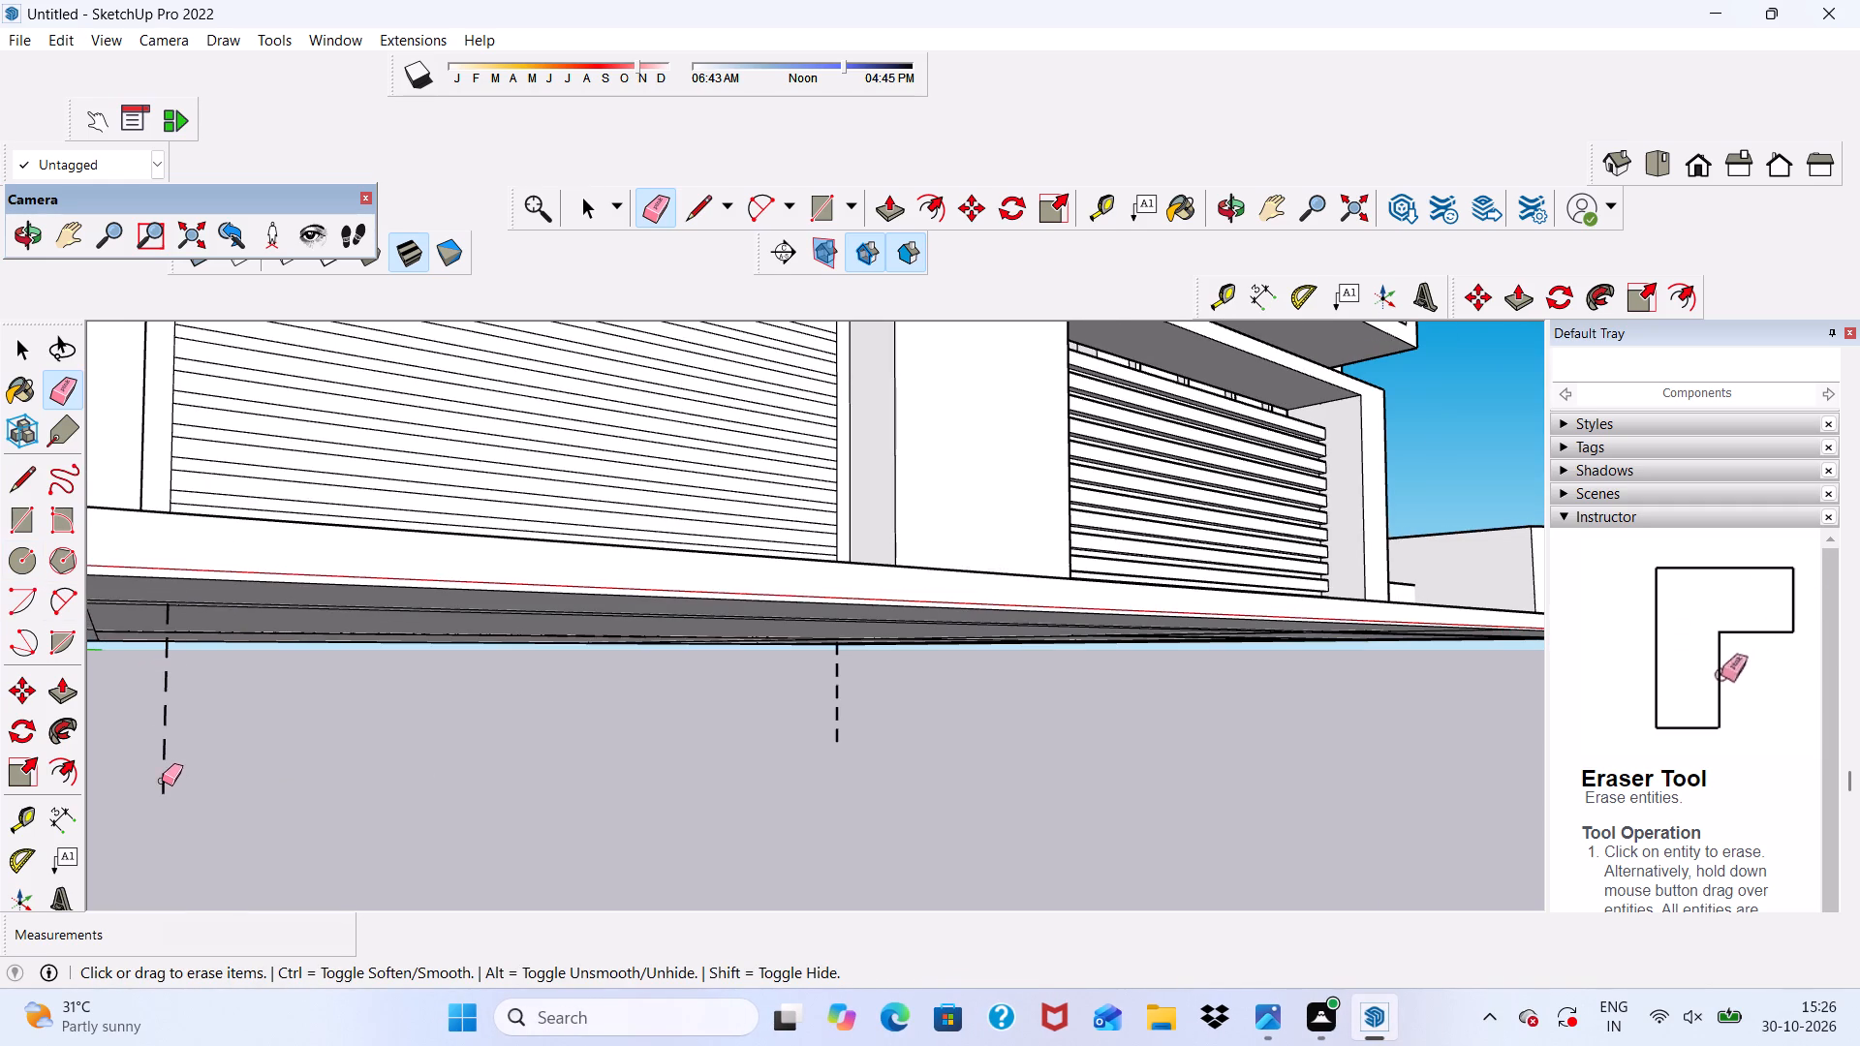
click(161, 777)
scroll(166, 735, up, 4)
scroll(166, 735, down, 6)
drag(166, 735, 168, 735)
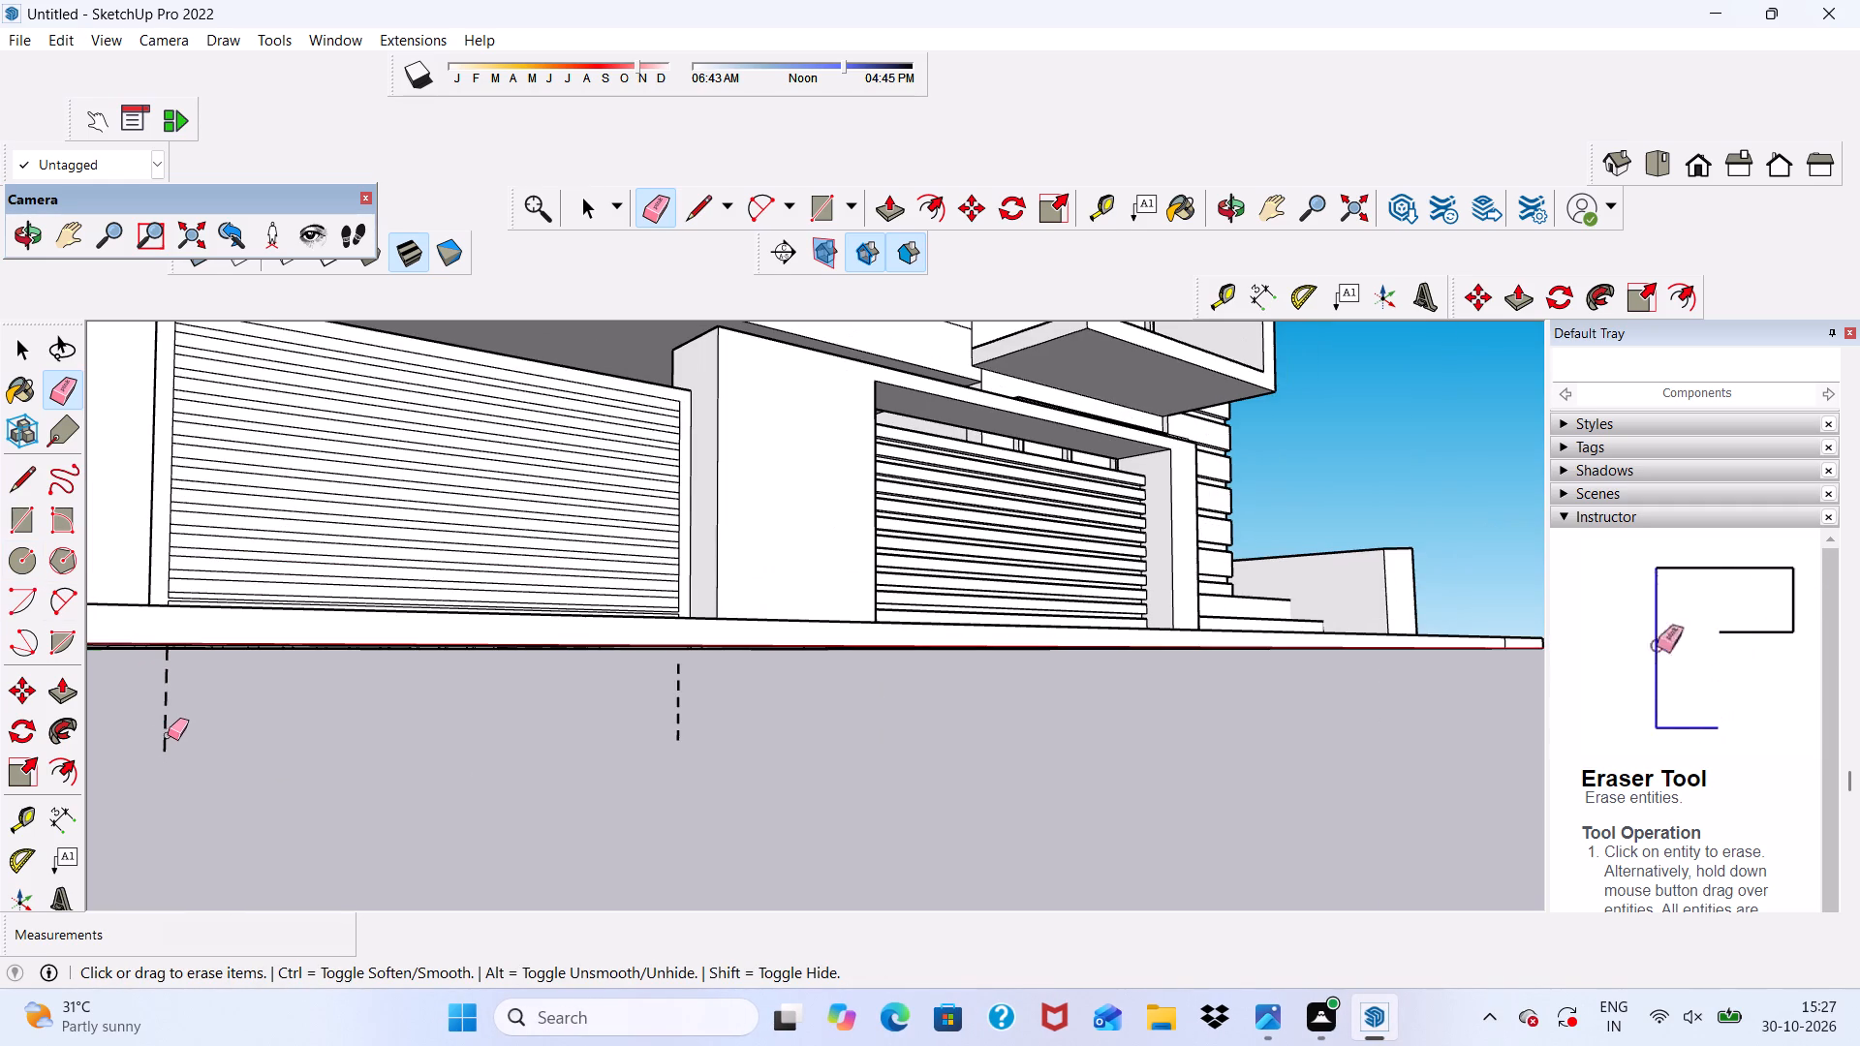
drag(168, 735, 172, 750)
drag(169, 717, 167, 731)
drag(167, 751, 166, 759)
drag(160, 724, 178, 735)
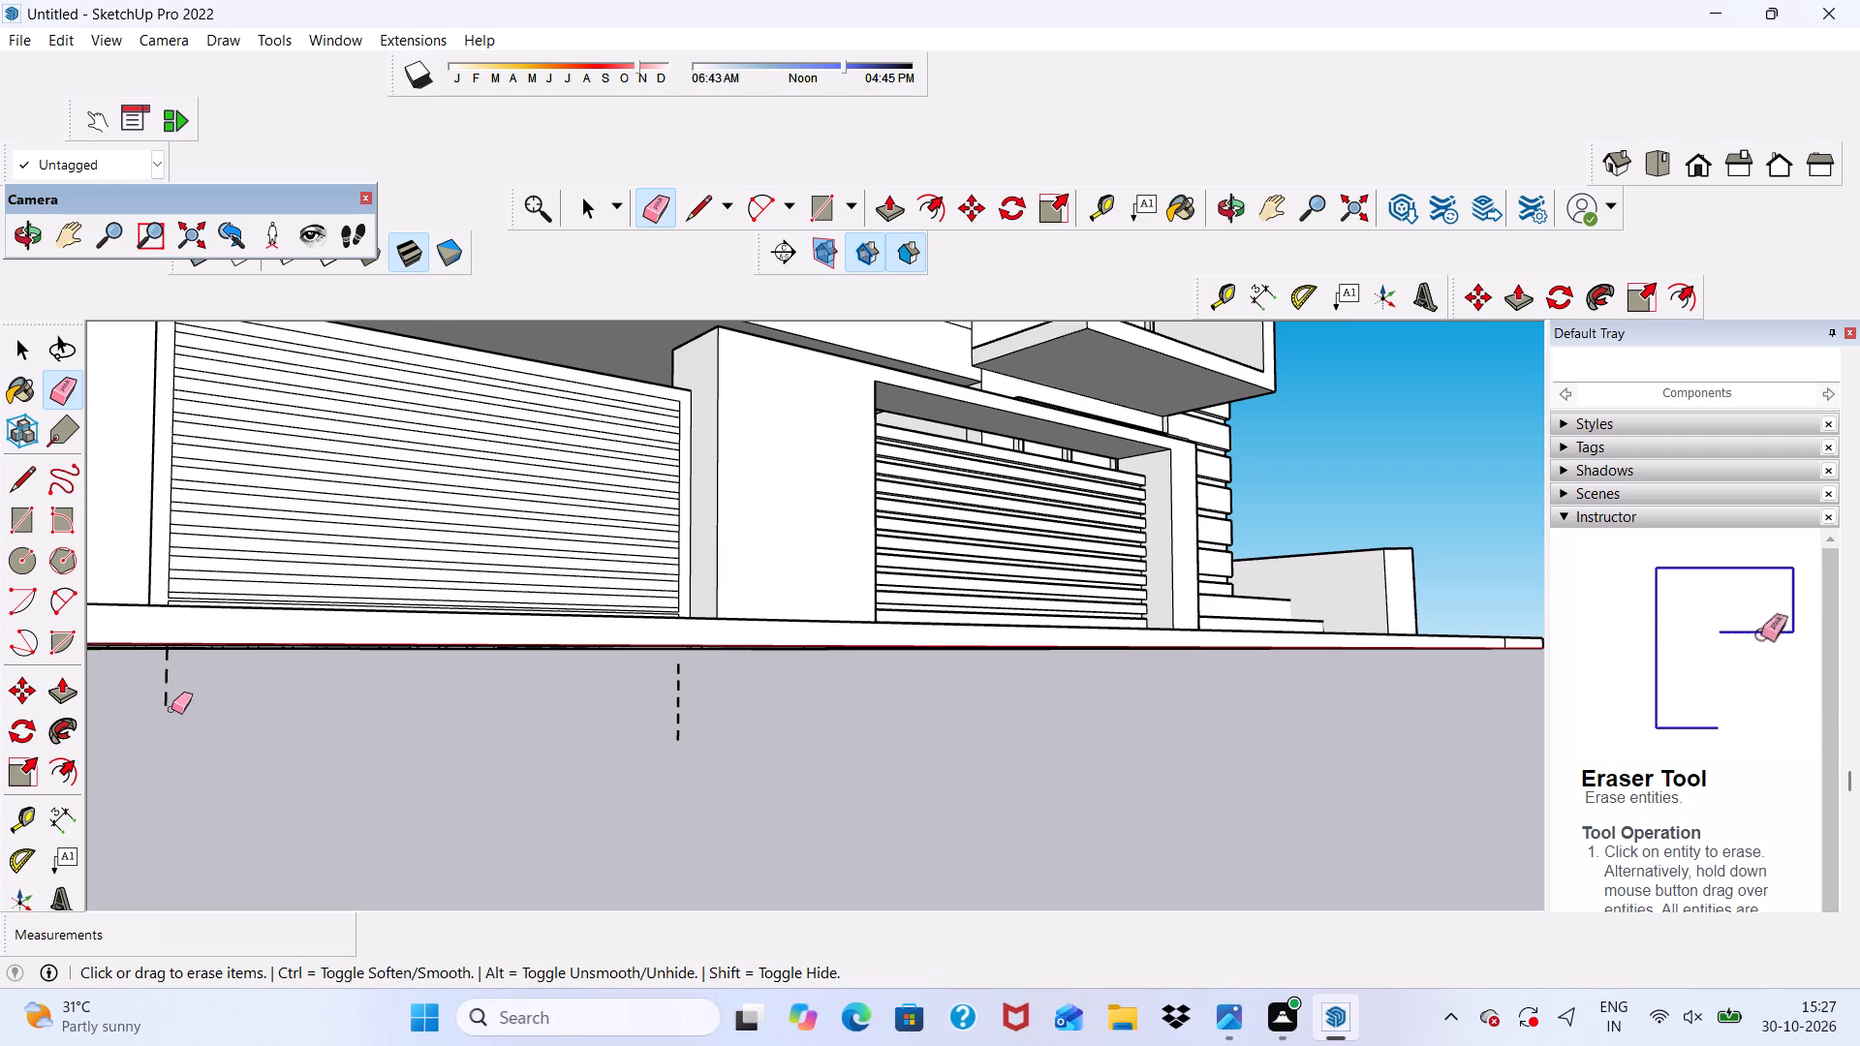
drag(170, 690, 170, 701)
drag(163, 666, 170, 688)
drag(170, 695, 170, 711)
drag(158, 694, 167, 713)
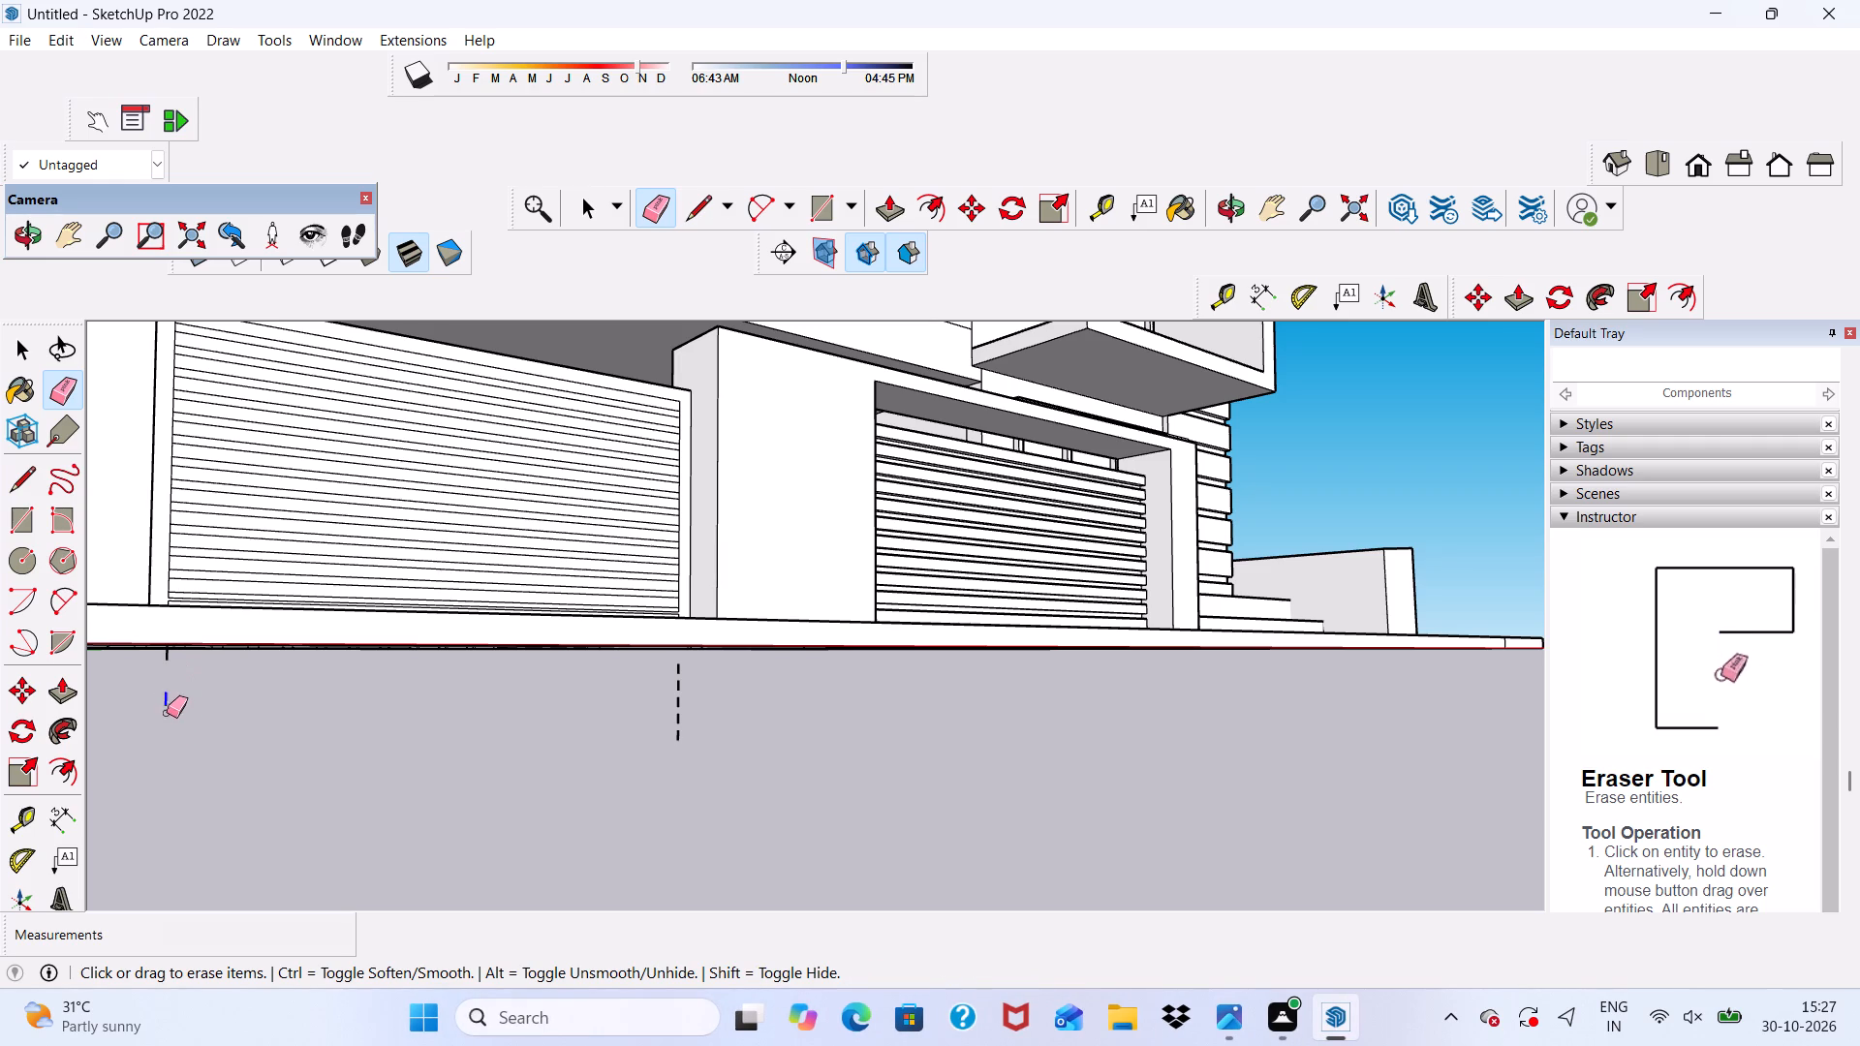
drag(167, 713, 169, 718)
scroll(169, 661, up, 2)
scroll(169, 661, down, 2)
middle_drag(169, 661, 169, 628)
scroll(180, 672, up, 4)
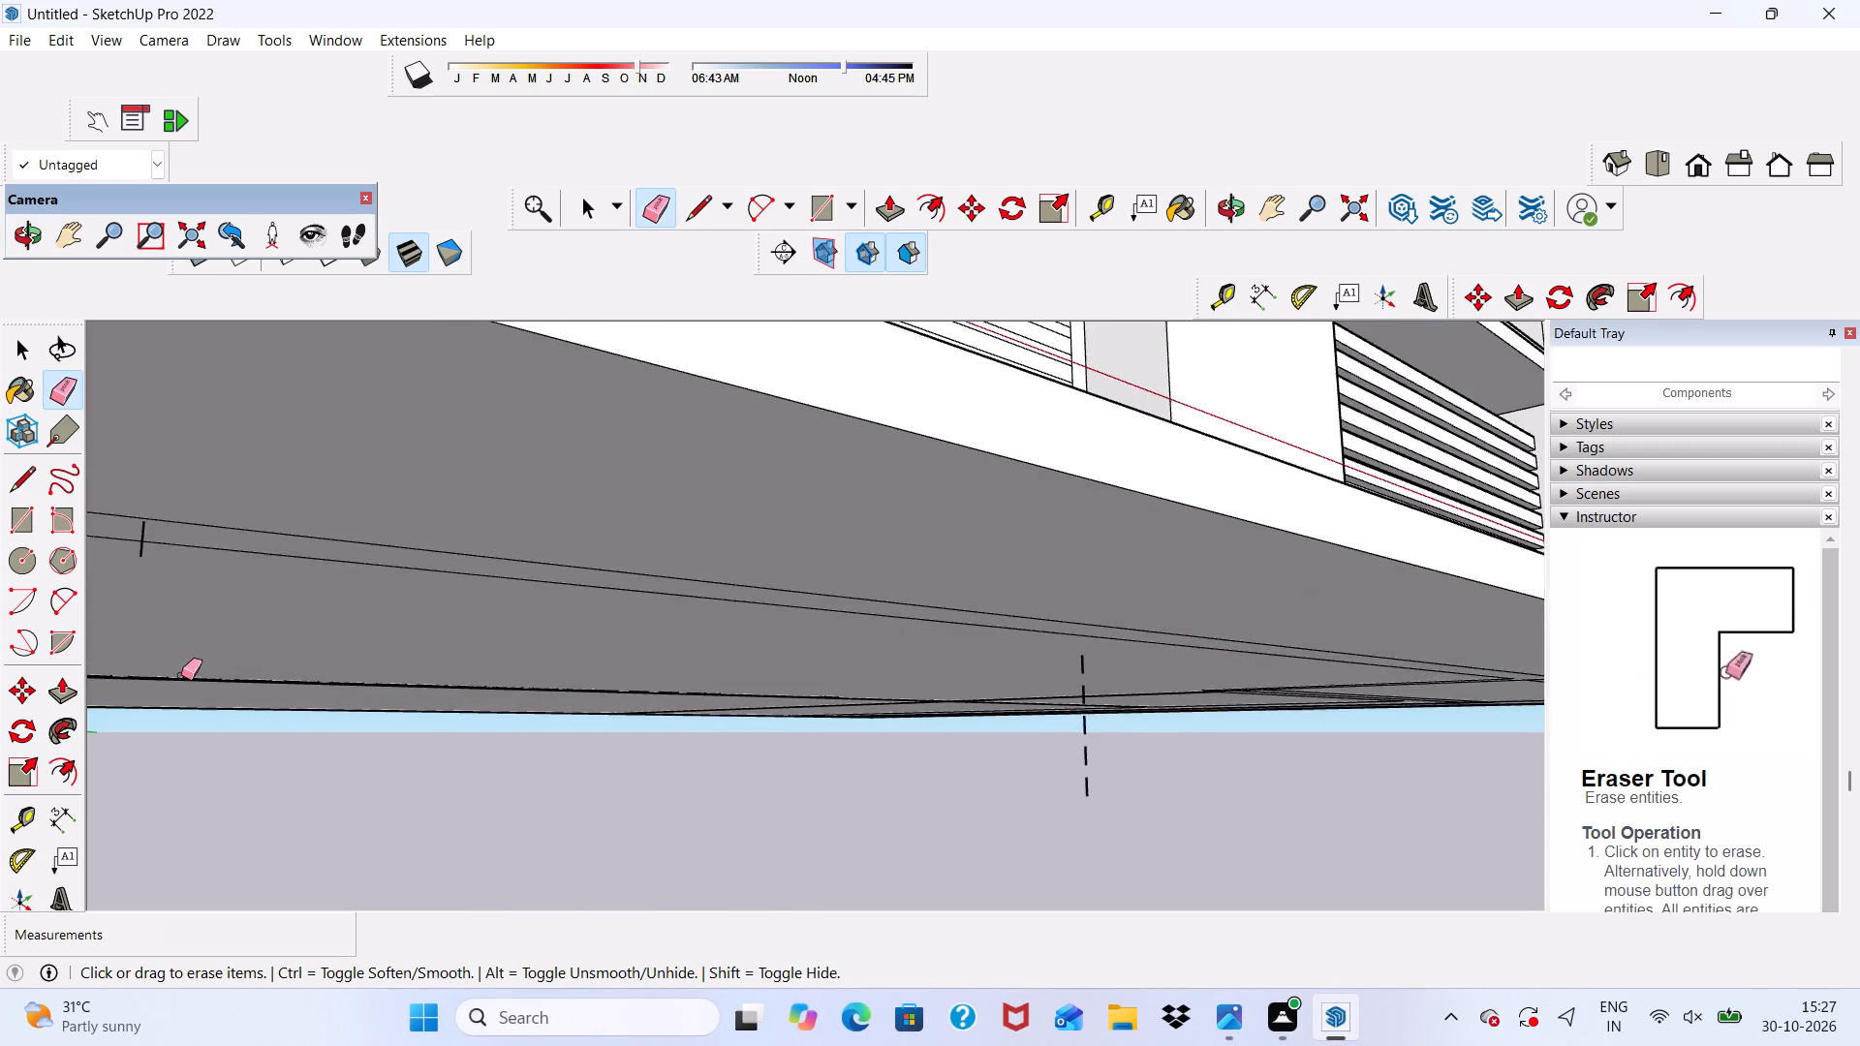
scroll(179, 623, down, 4)
scroll(171, 590, up, 6)
scroll(157, 563, down, 1)
click(151, 559)
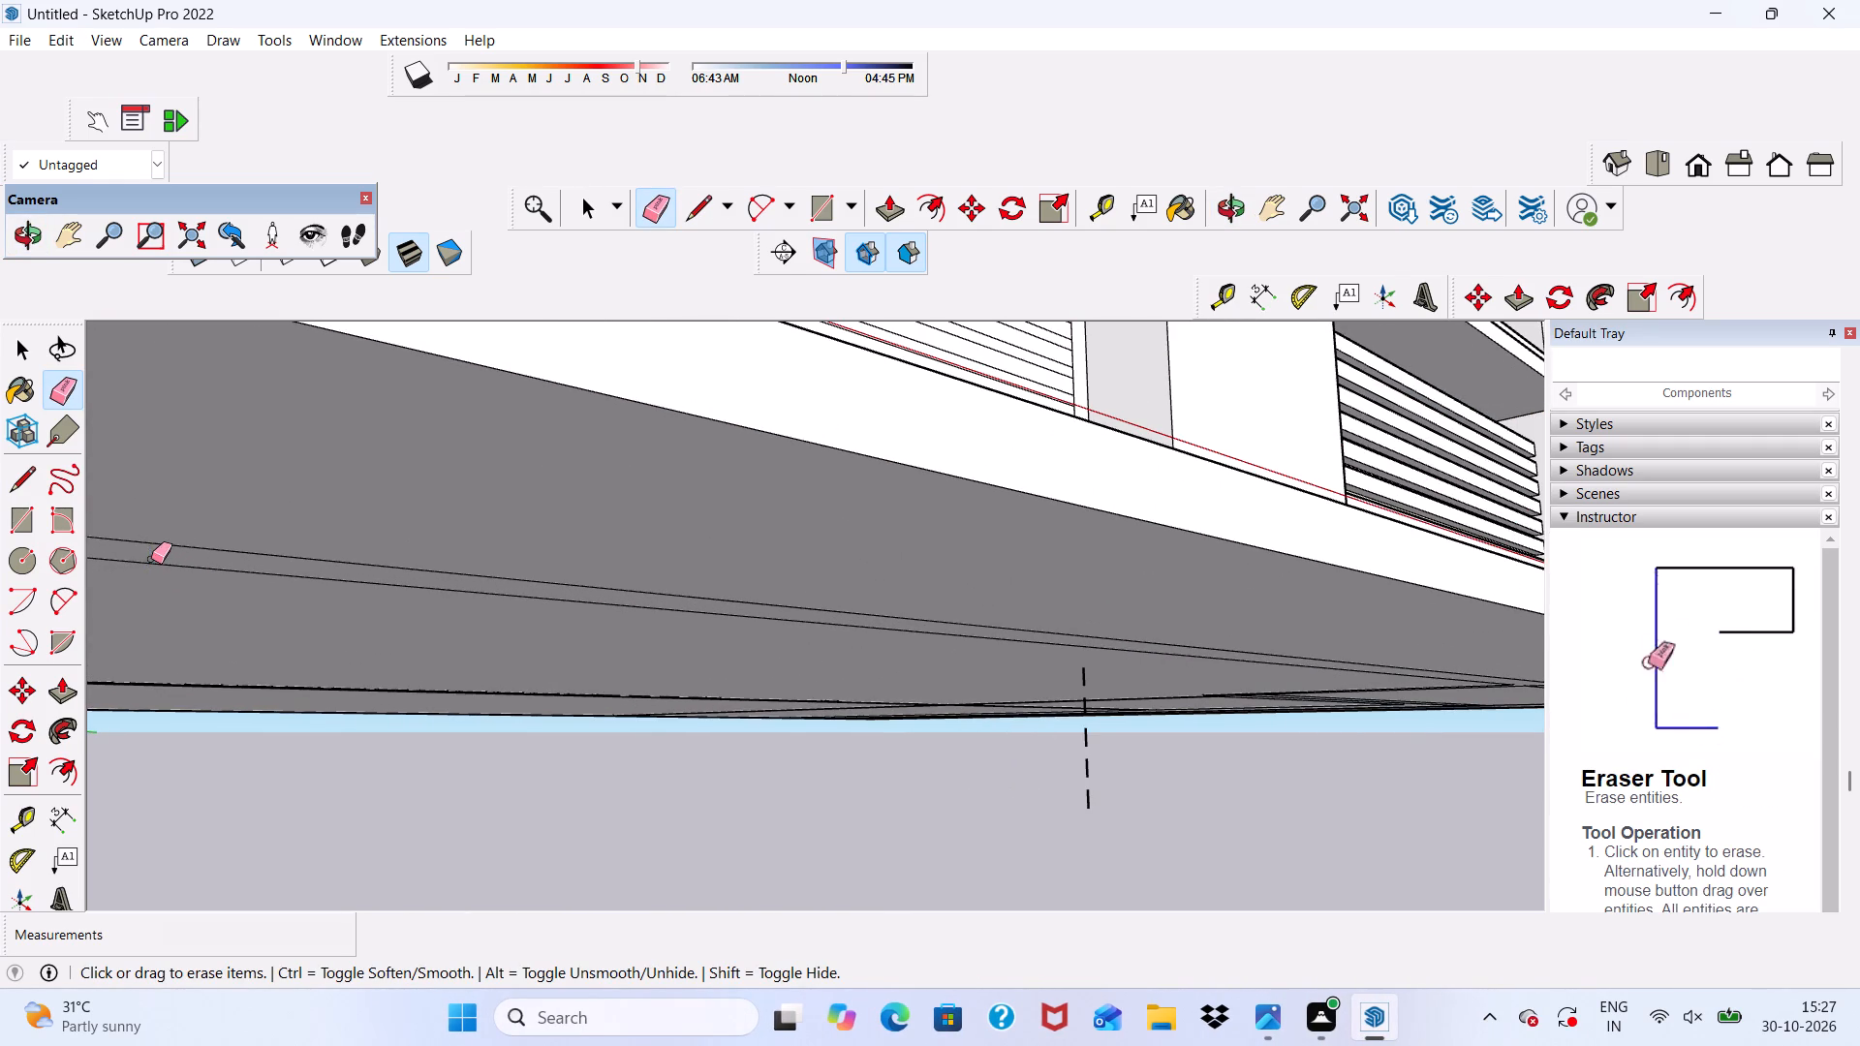
Erase the leftover short vertical edges below the slab at the strips' end nearer the slatted gate.
scroll(177, 622, down, 5)
middle_drag(724, 714, 662, 688)
scroll(570, 642, up, 5)
click(562, 612)
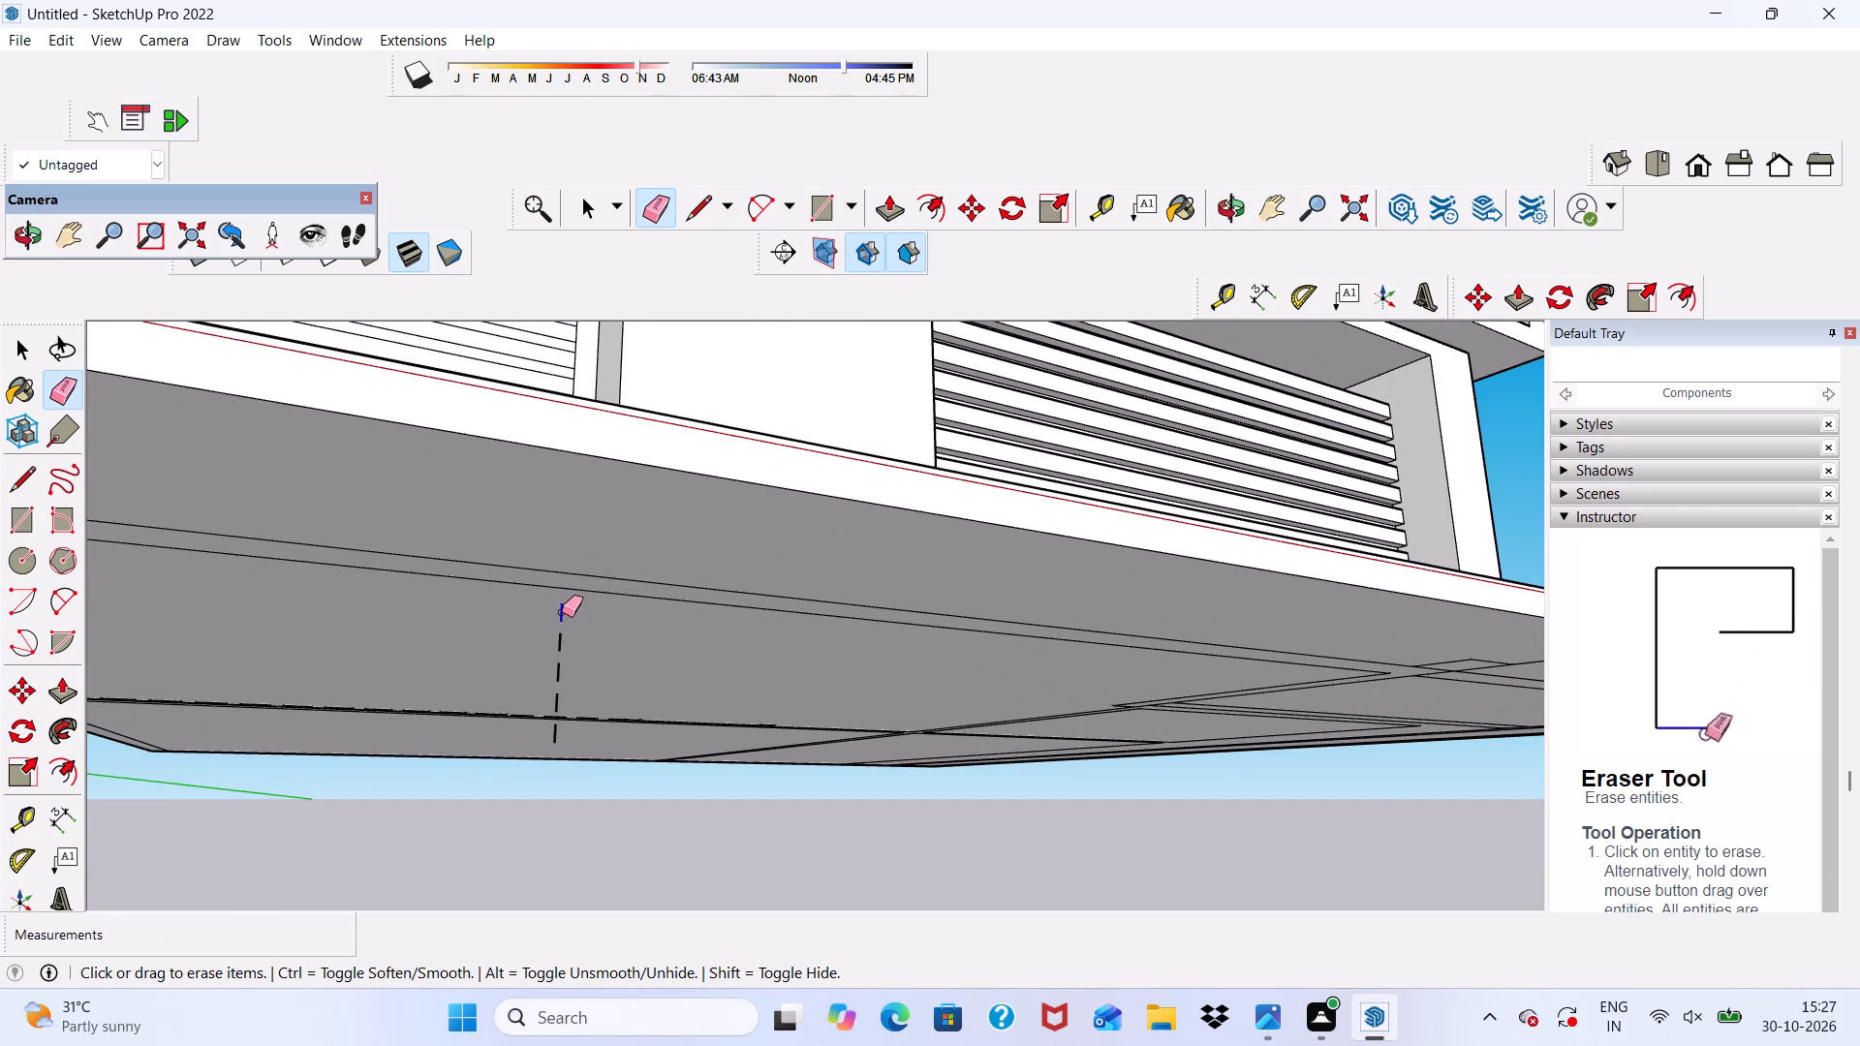
drag(555, 639, 564, 659)
click(566, 672)
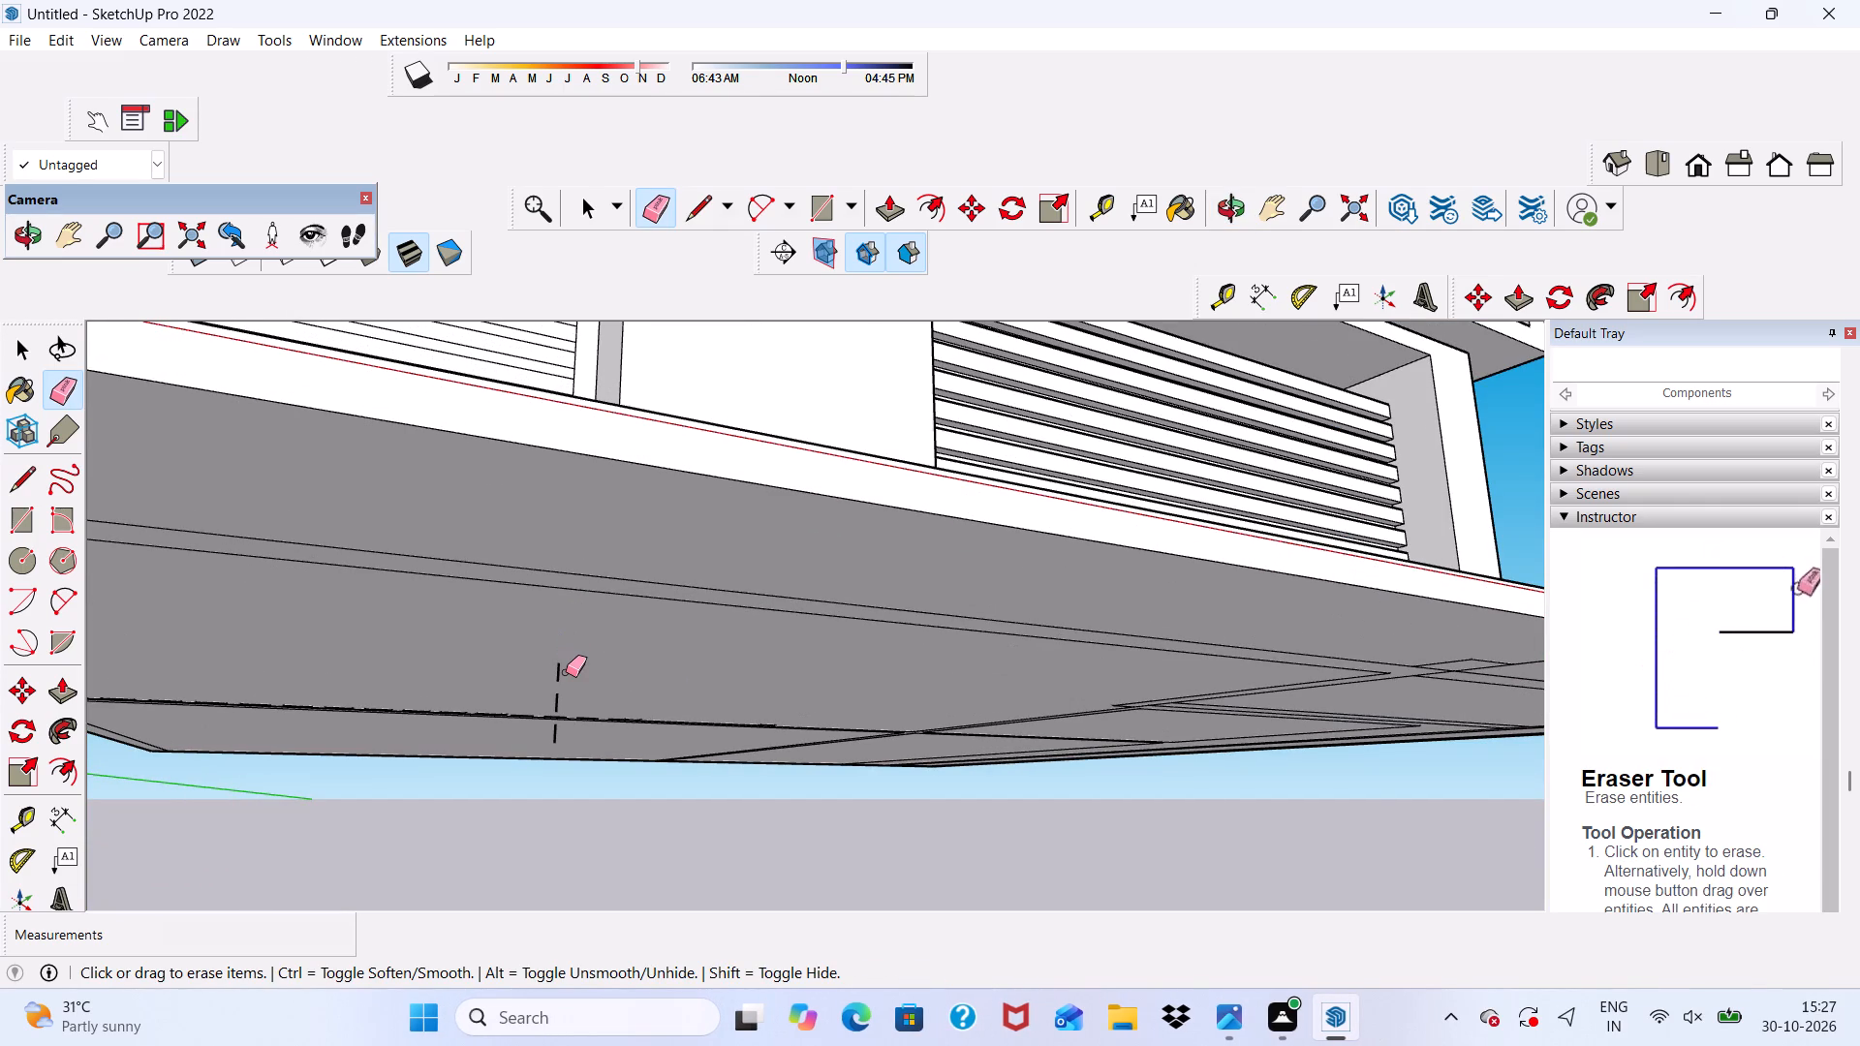
drag(552, 671, 568, 684)
scroll(565, 690, up, 3)
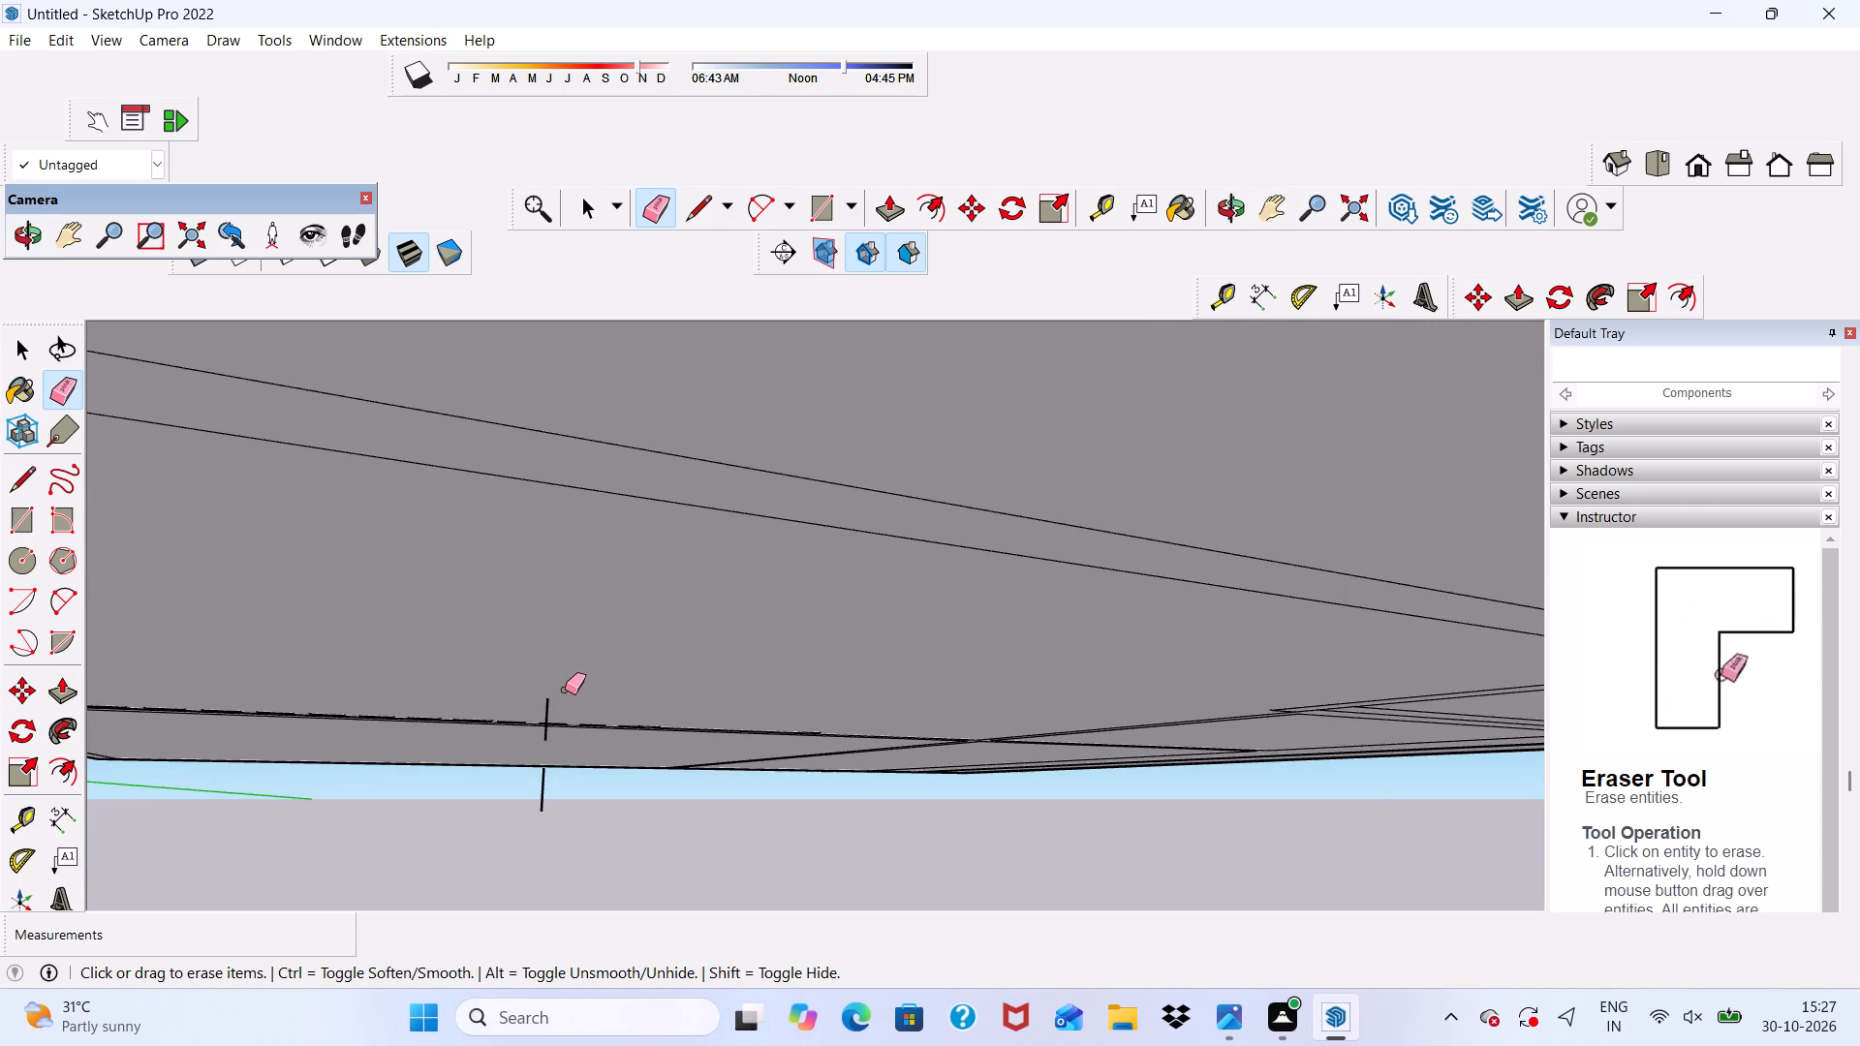
click(546, 736)
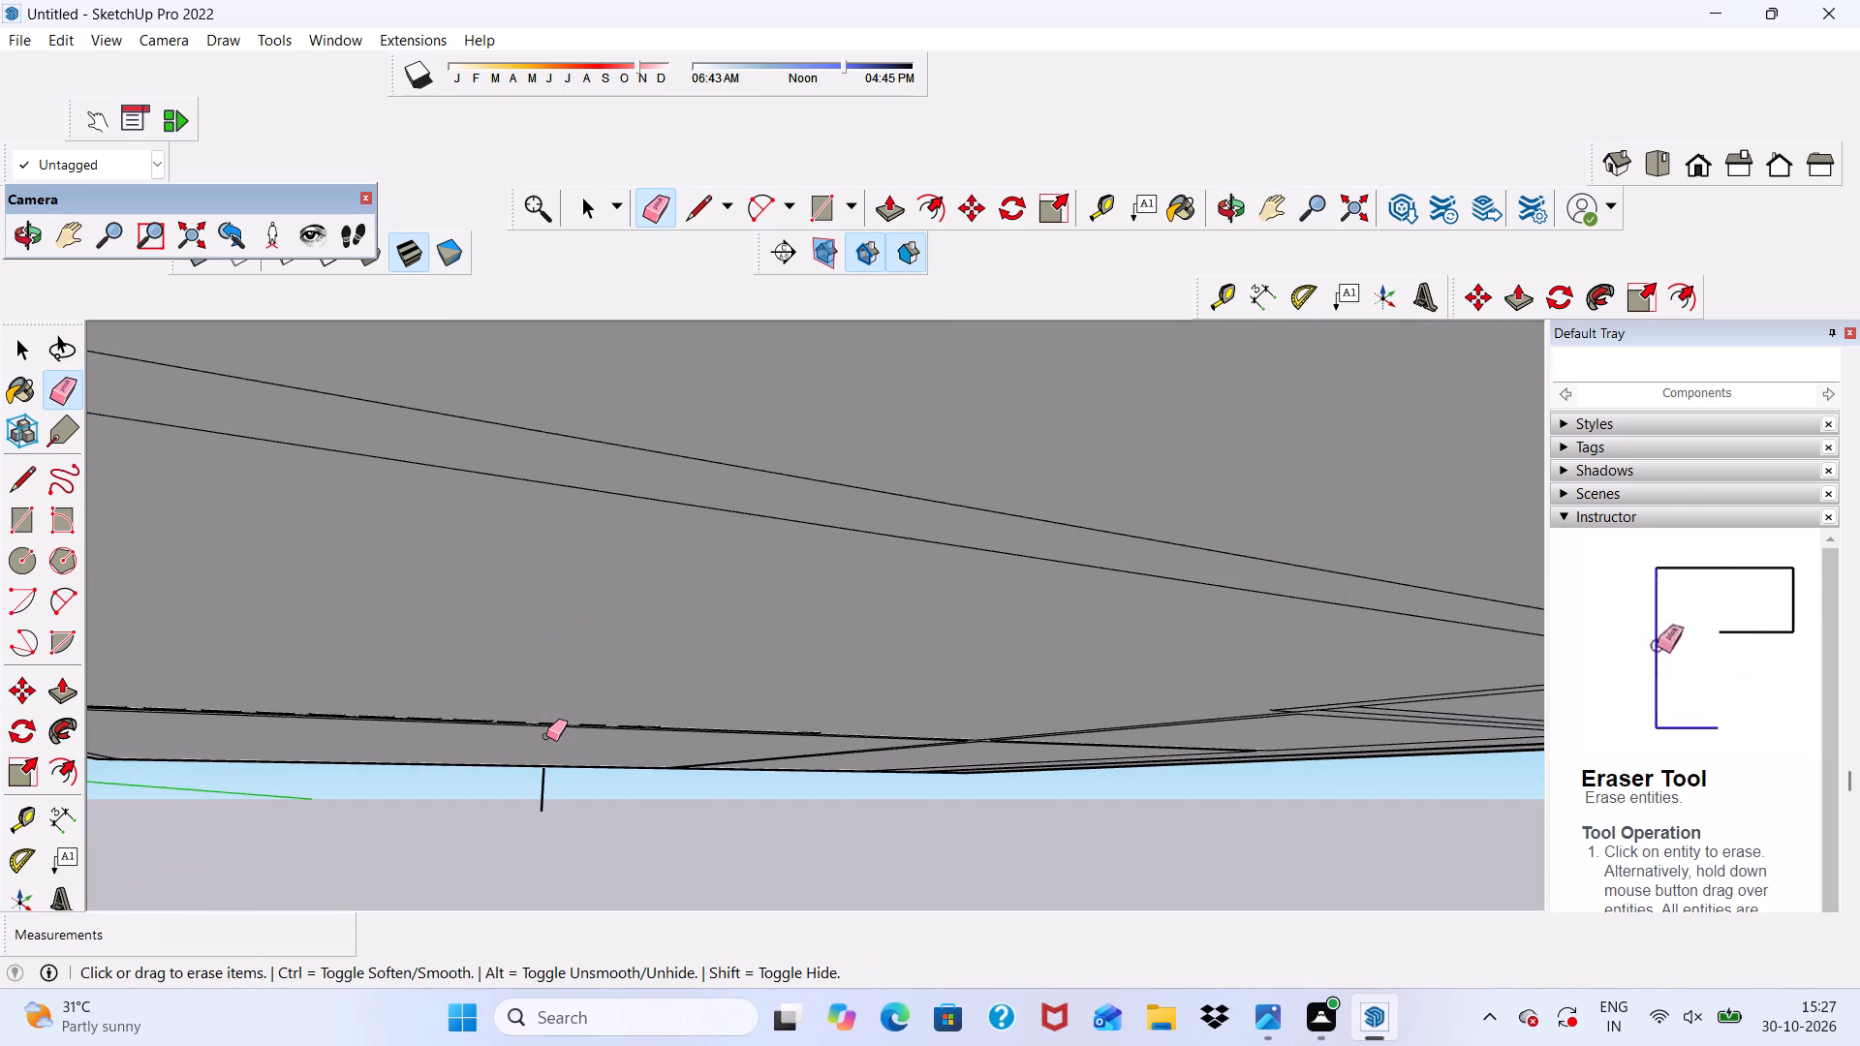
drag(553, 785, 520, 787)
scroll(502, 706, down, 6)
key(space)
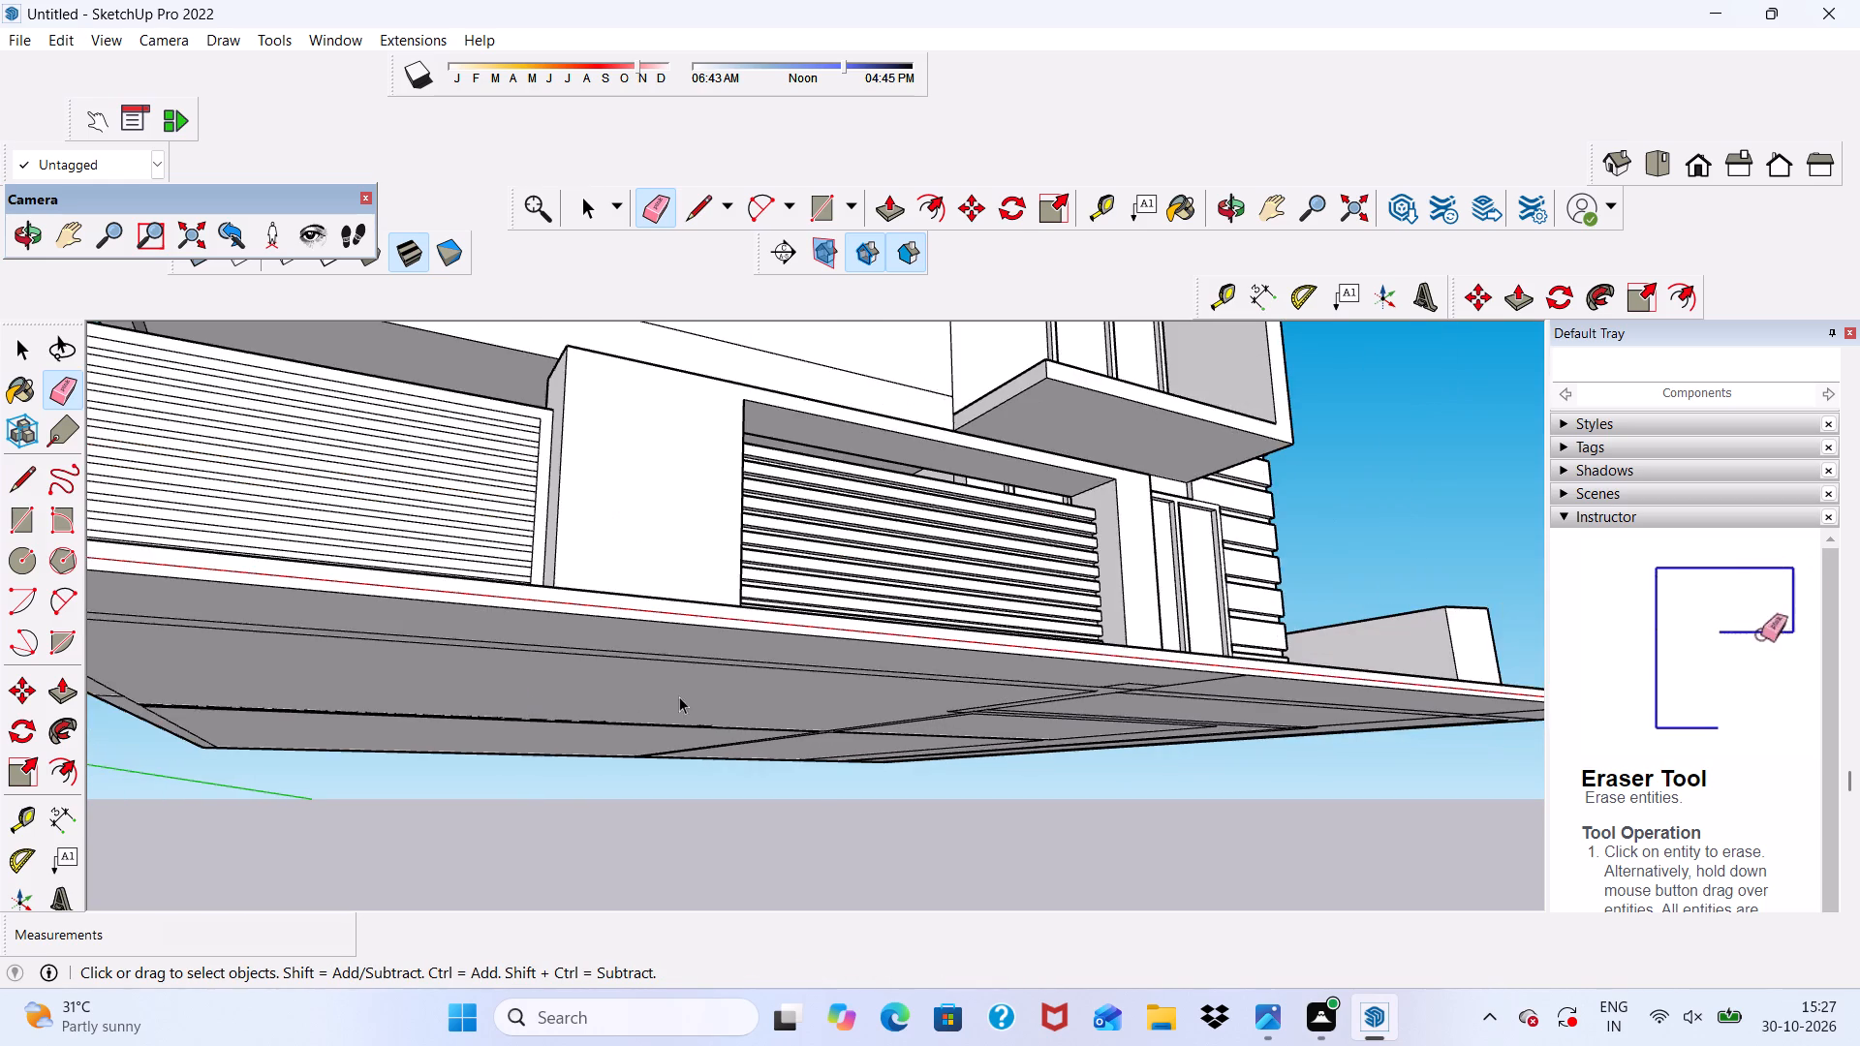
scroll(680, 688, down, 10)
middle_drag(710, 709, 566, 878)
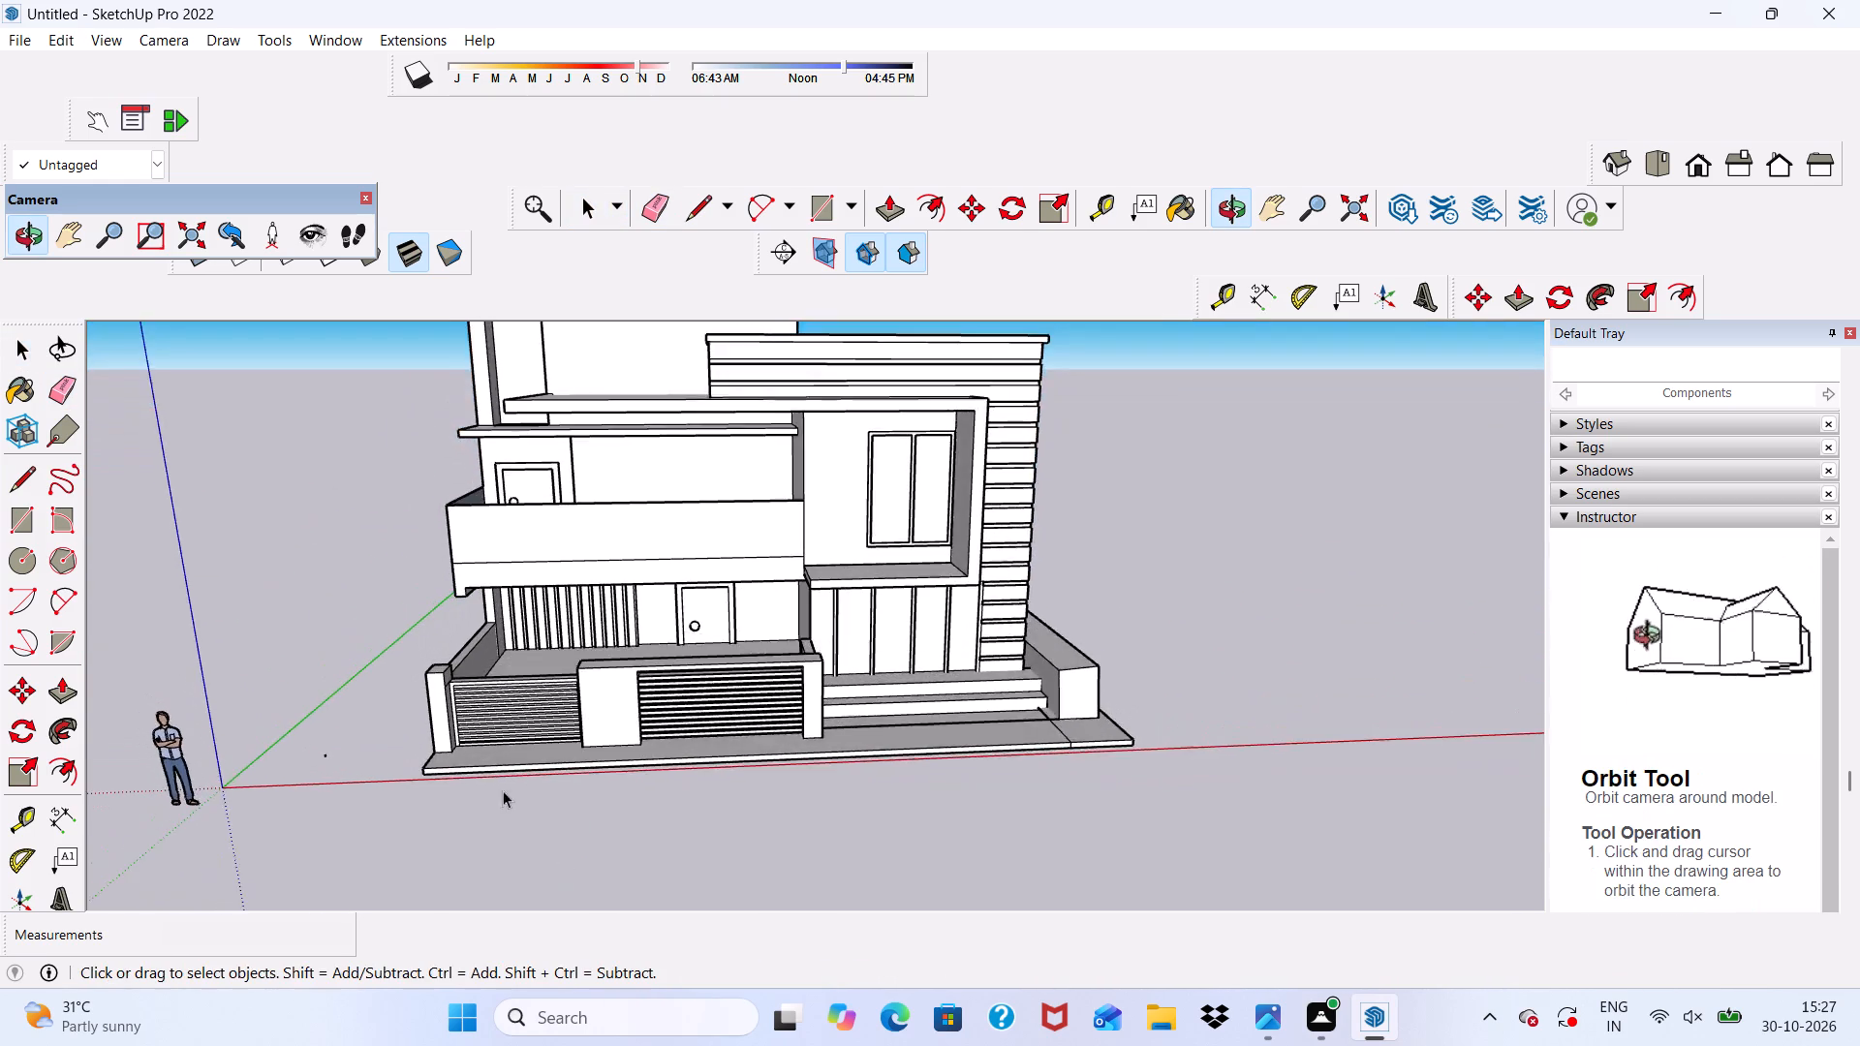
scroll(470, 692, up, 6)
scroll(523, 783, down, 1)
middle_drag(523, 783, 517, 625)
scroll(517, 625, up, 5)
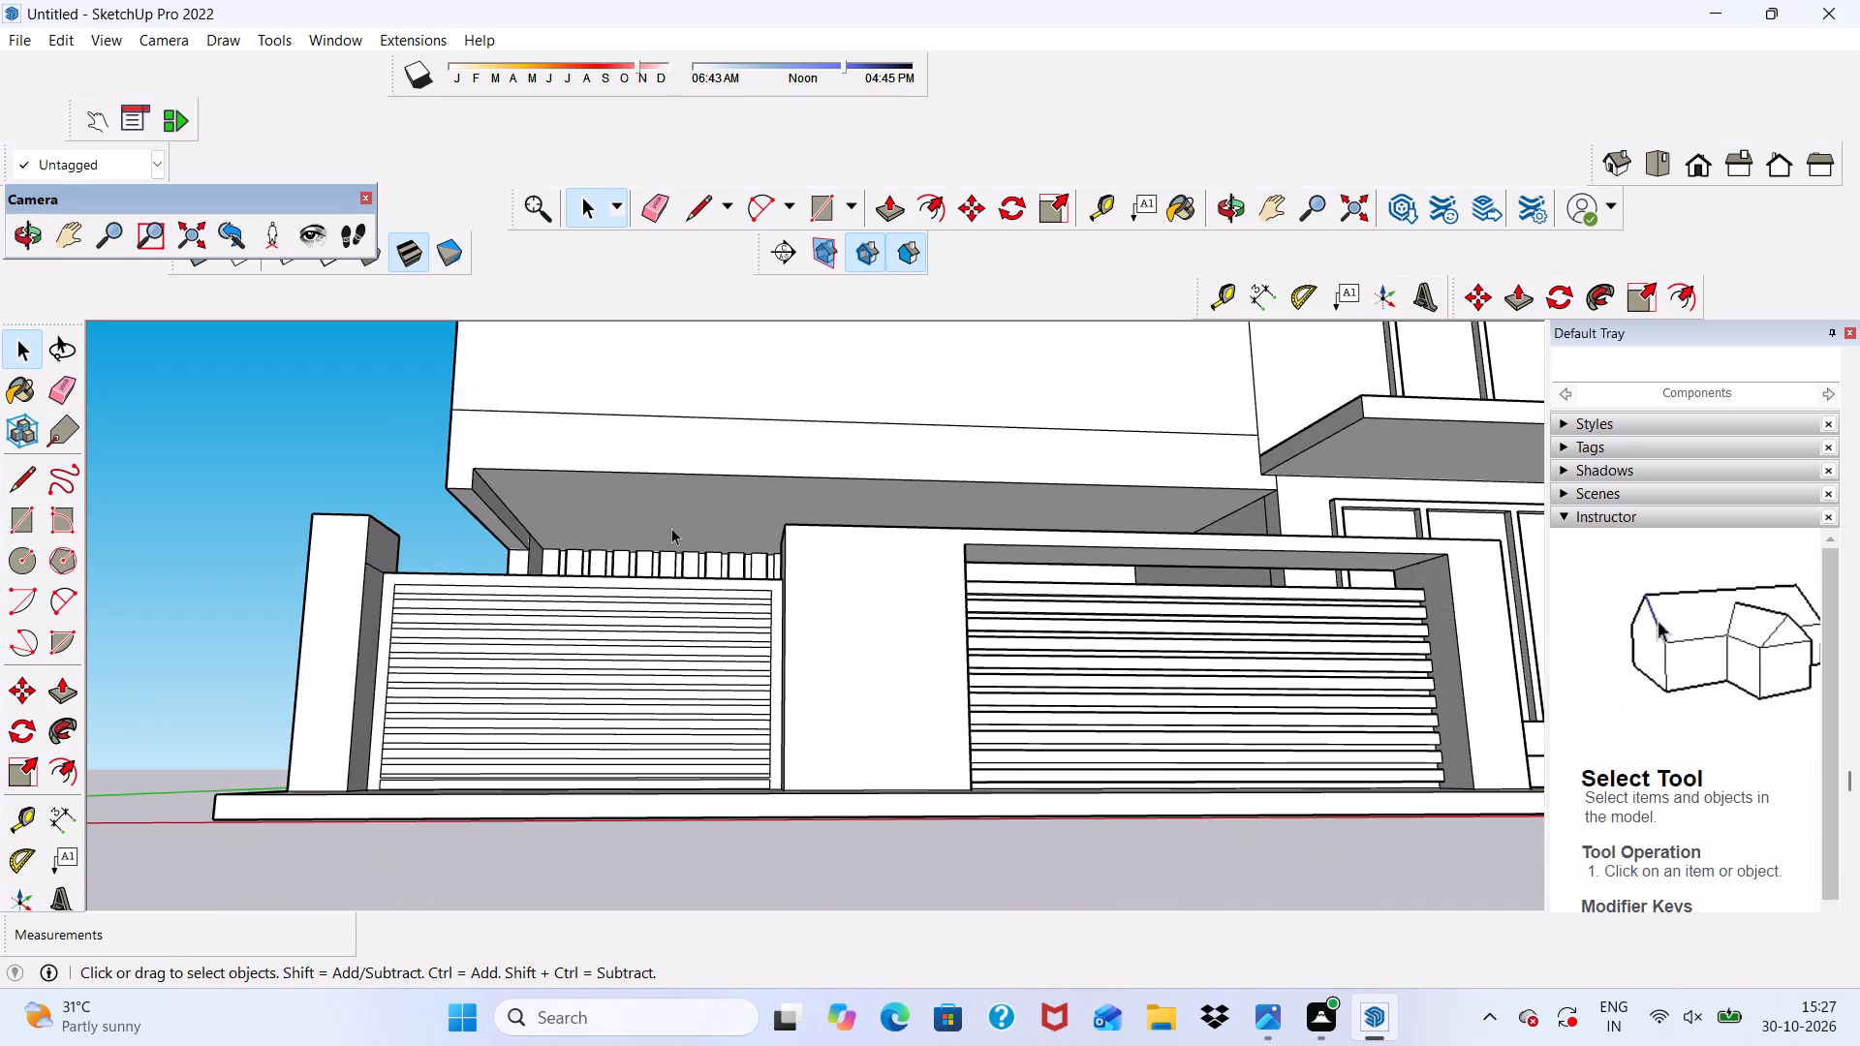
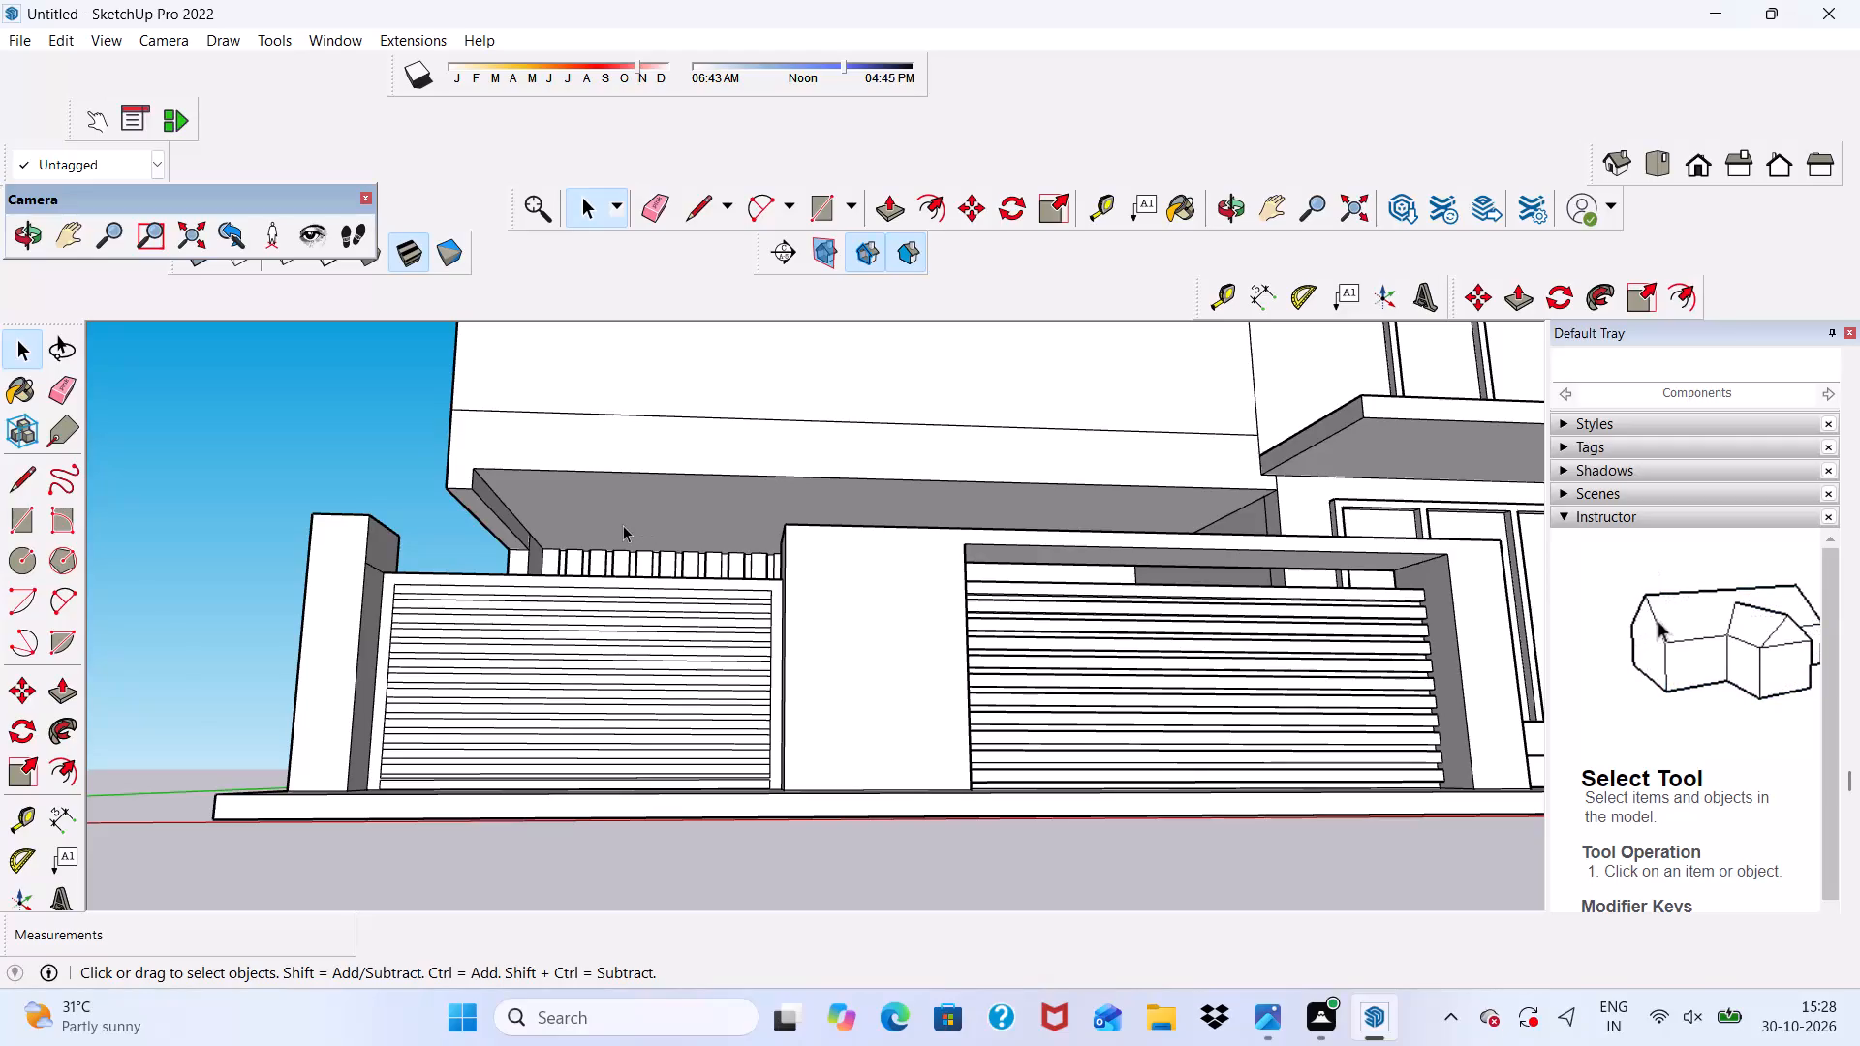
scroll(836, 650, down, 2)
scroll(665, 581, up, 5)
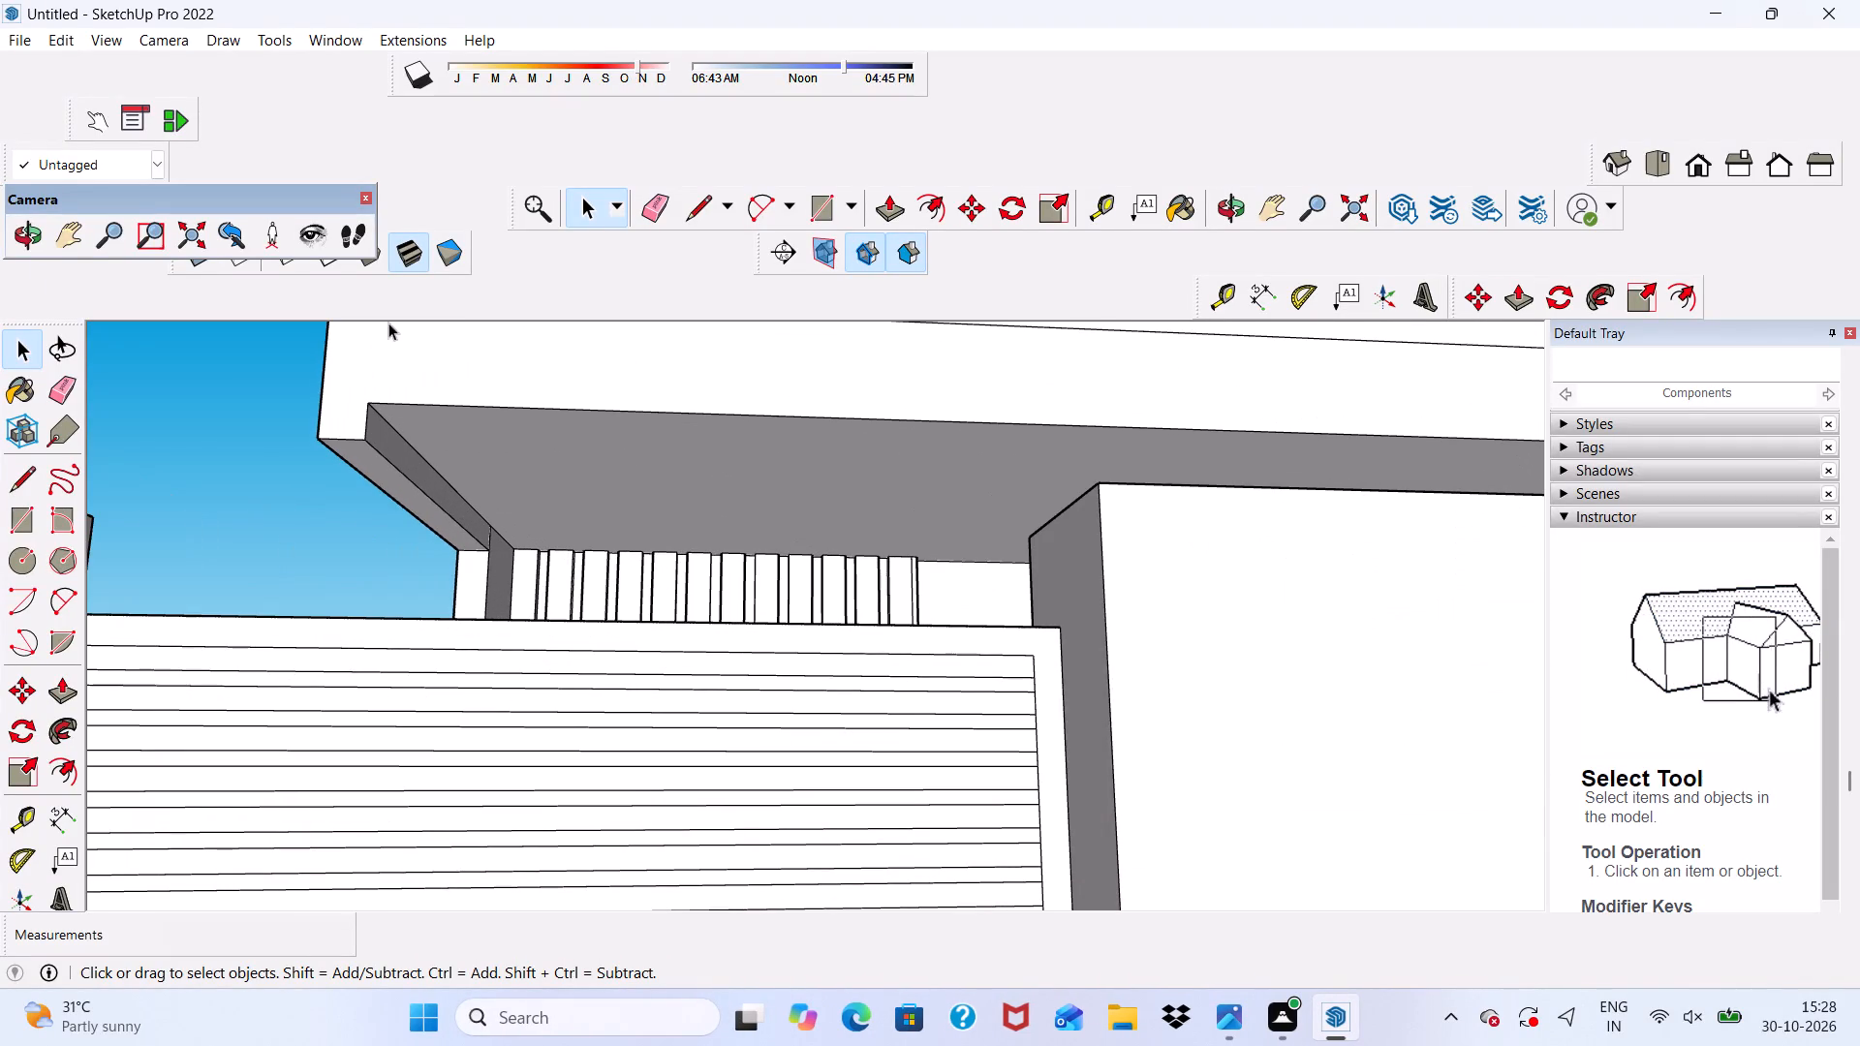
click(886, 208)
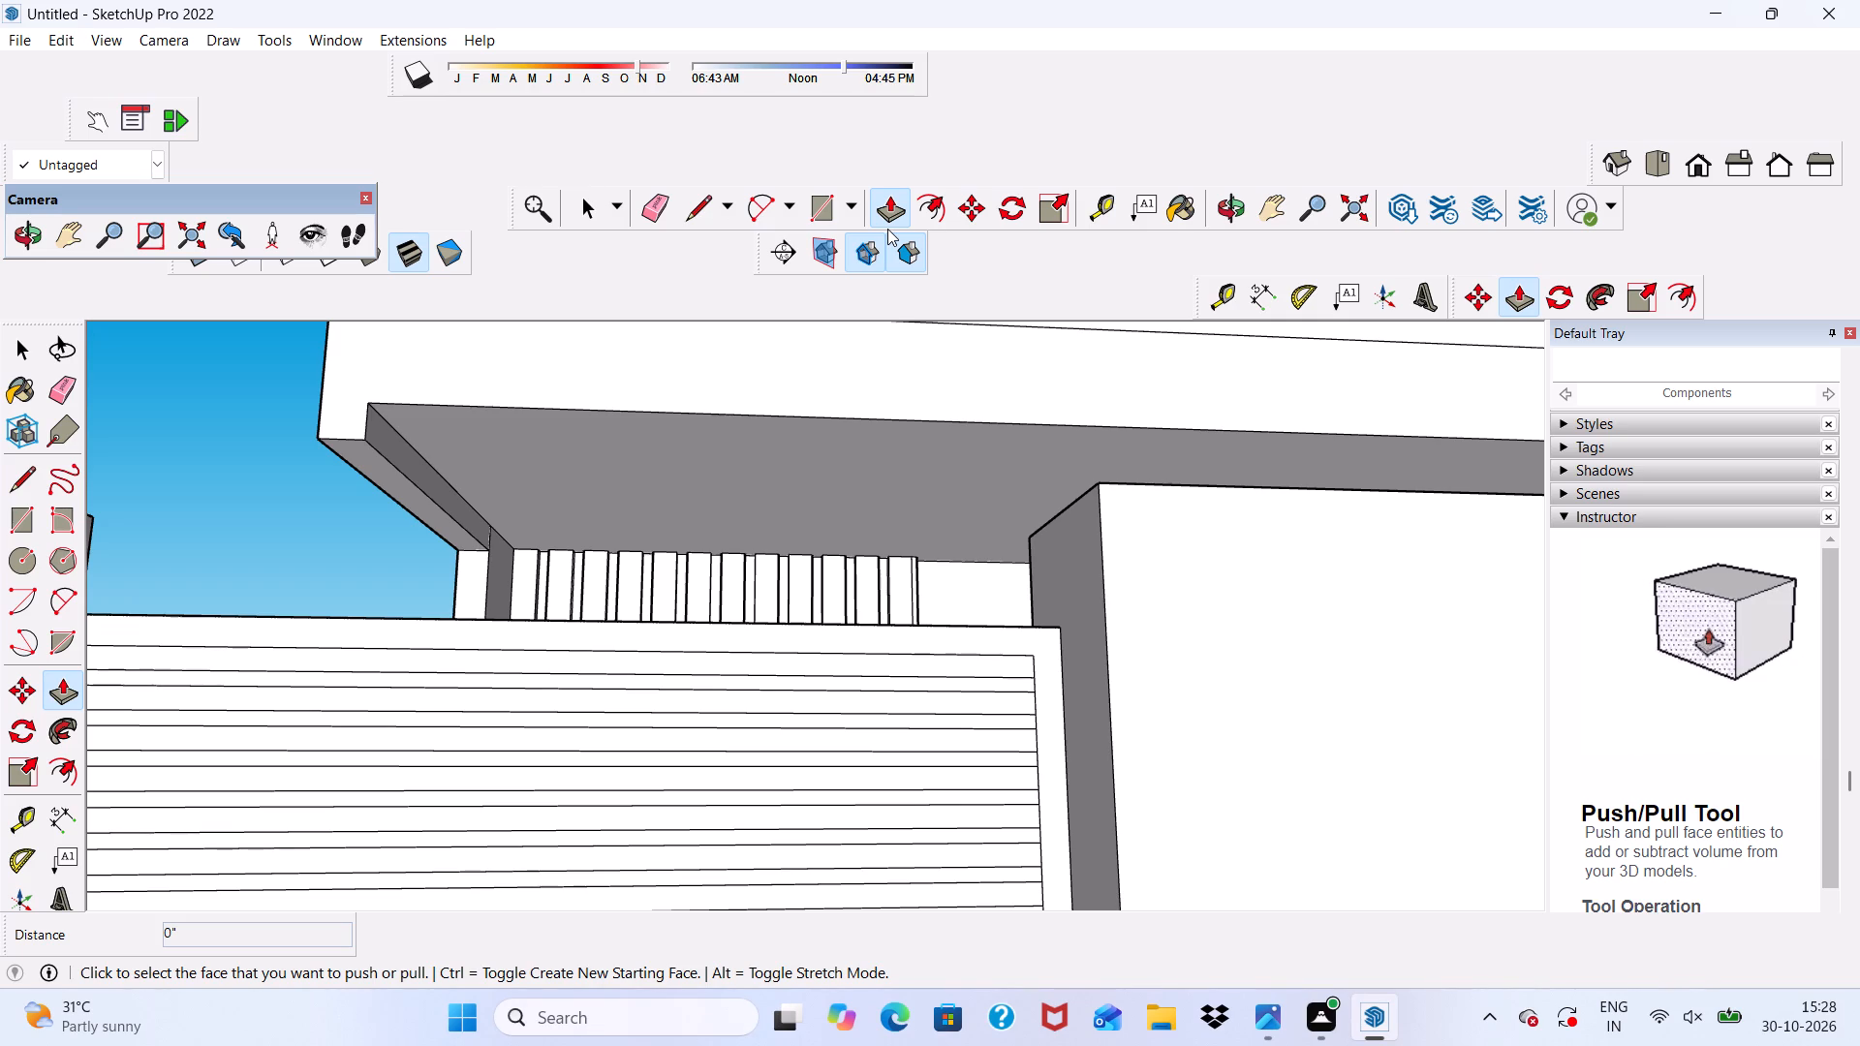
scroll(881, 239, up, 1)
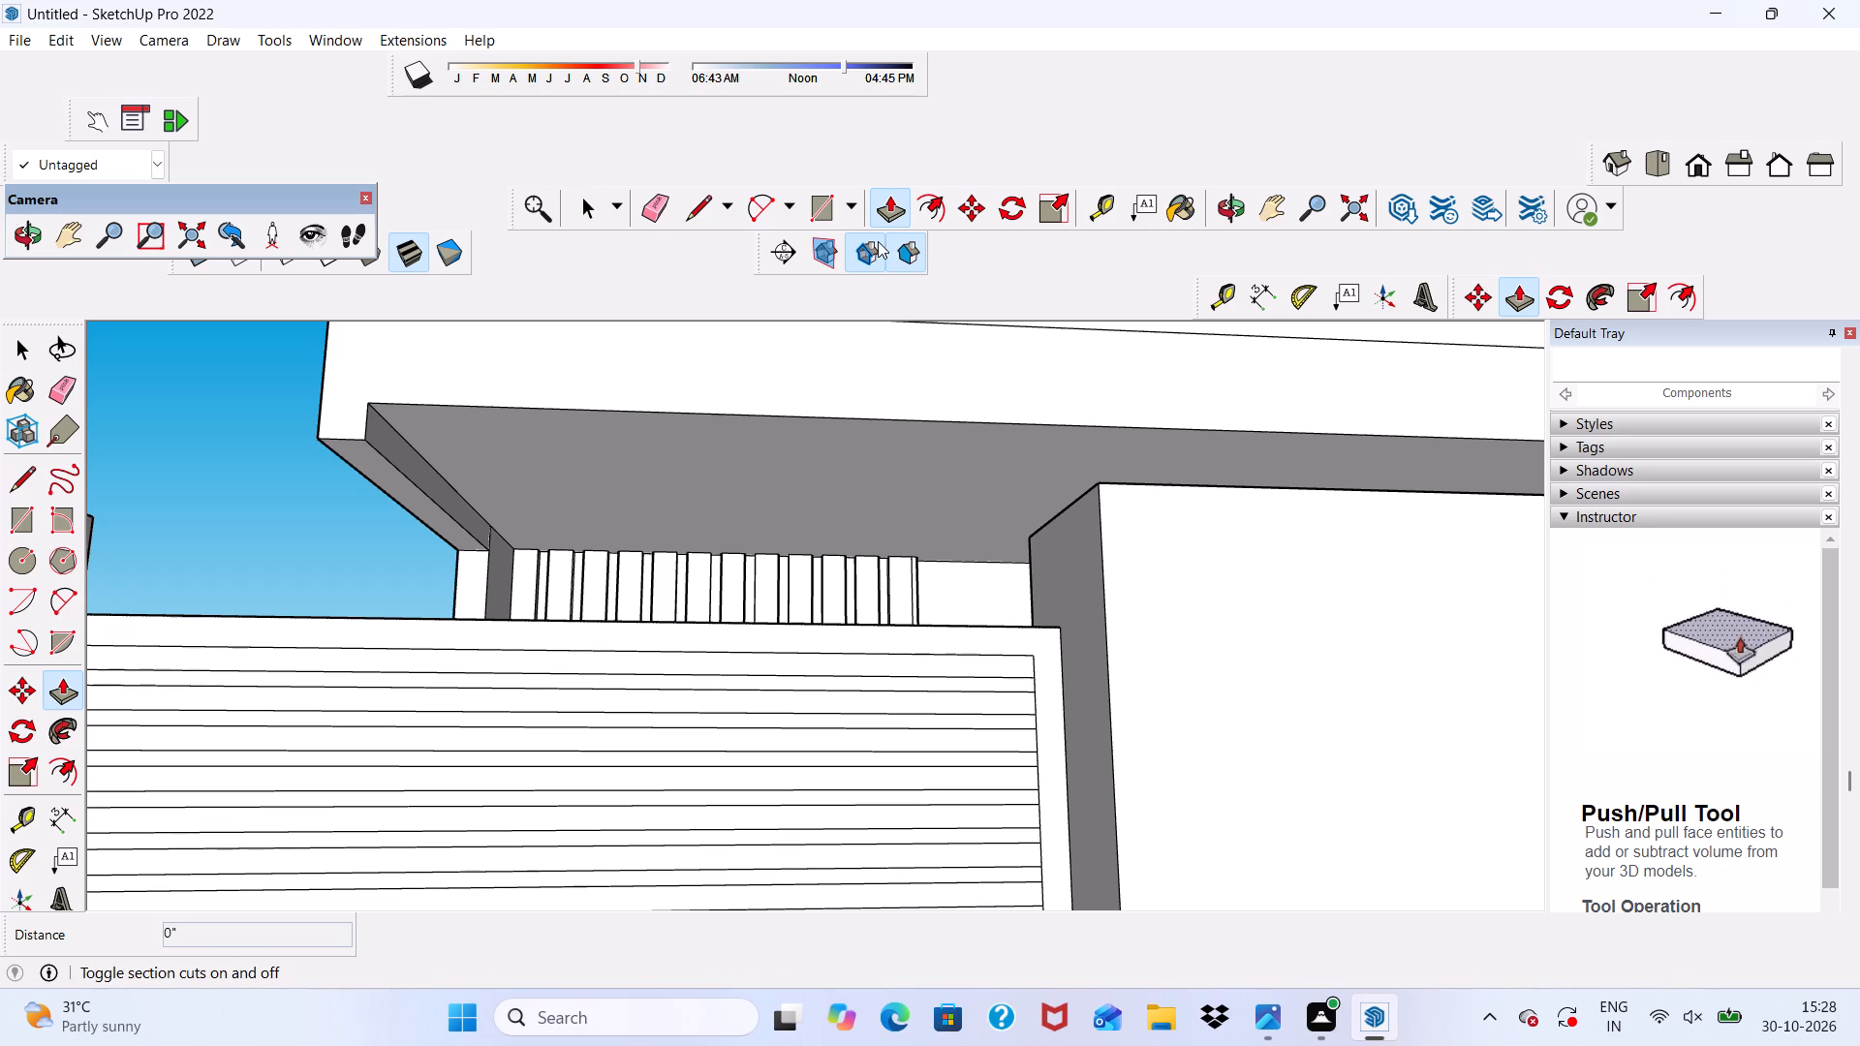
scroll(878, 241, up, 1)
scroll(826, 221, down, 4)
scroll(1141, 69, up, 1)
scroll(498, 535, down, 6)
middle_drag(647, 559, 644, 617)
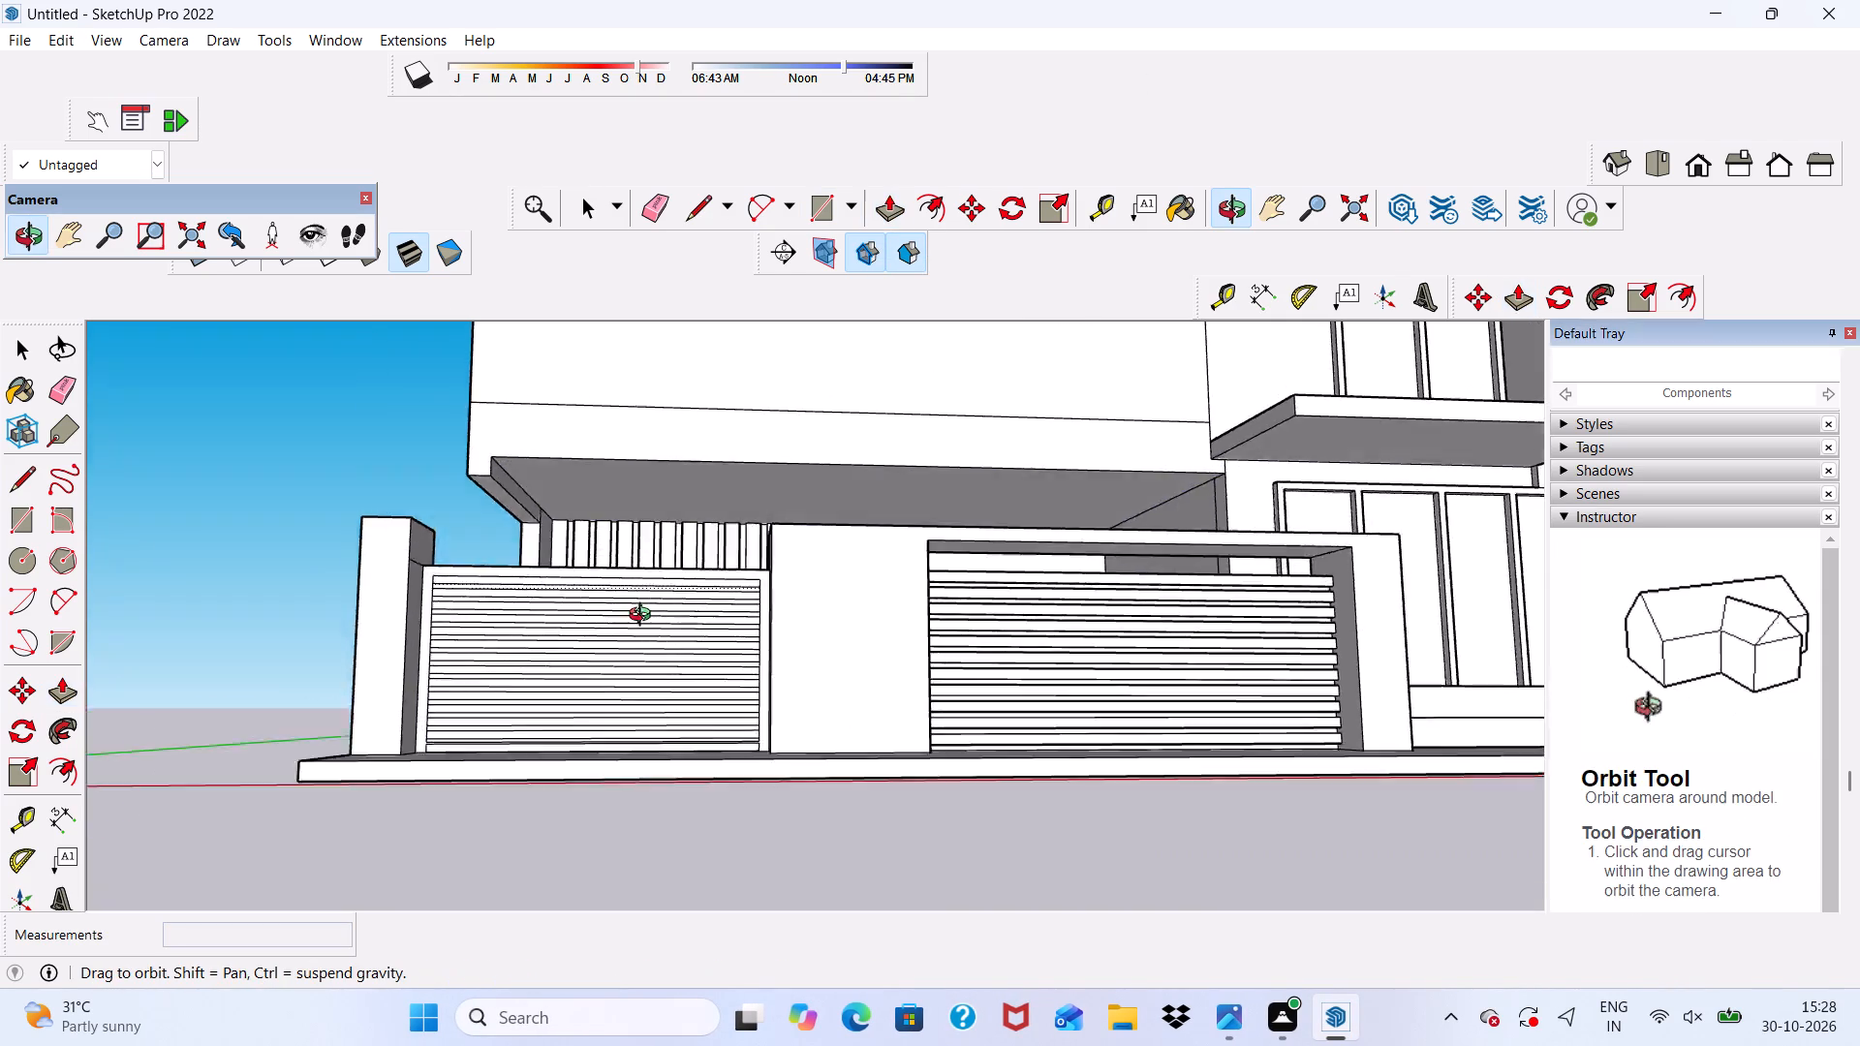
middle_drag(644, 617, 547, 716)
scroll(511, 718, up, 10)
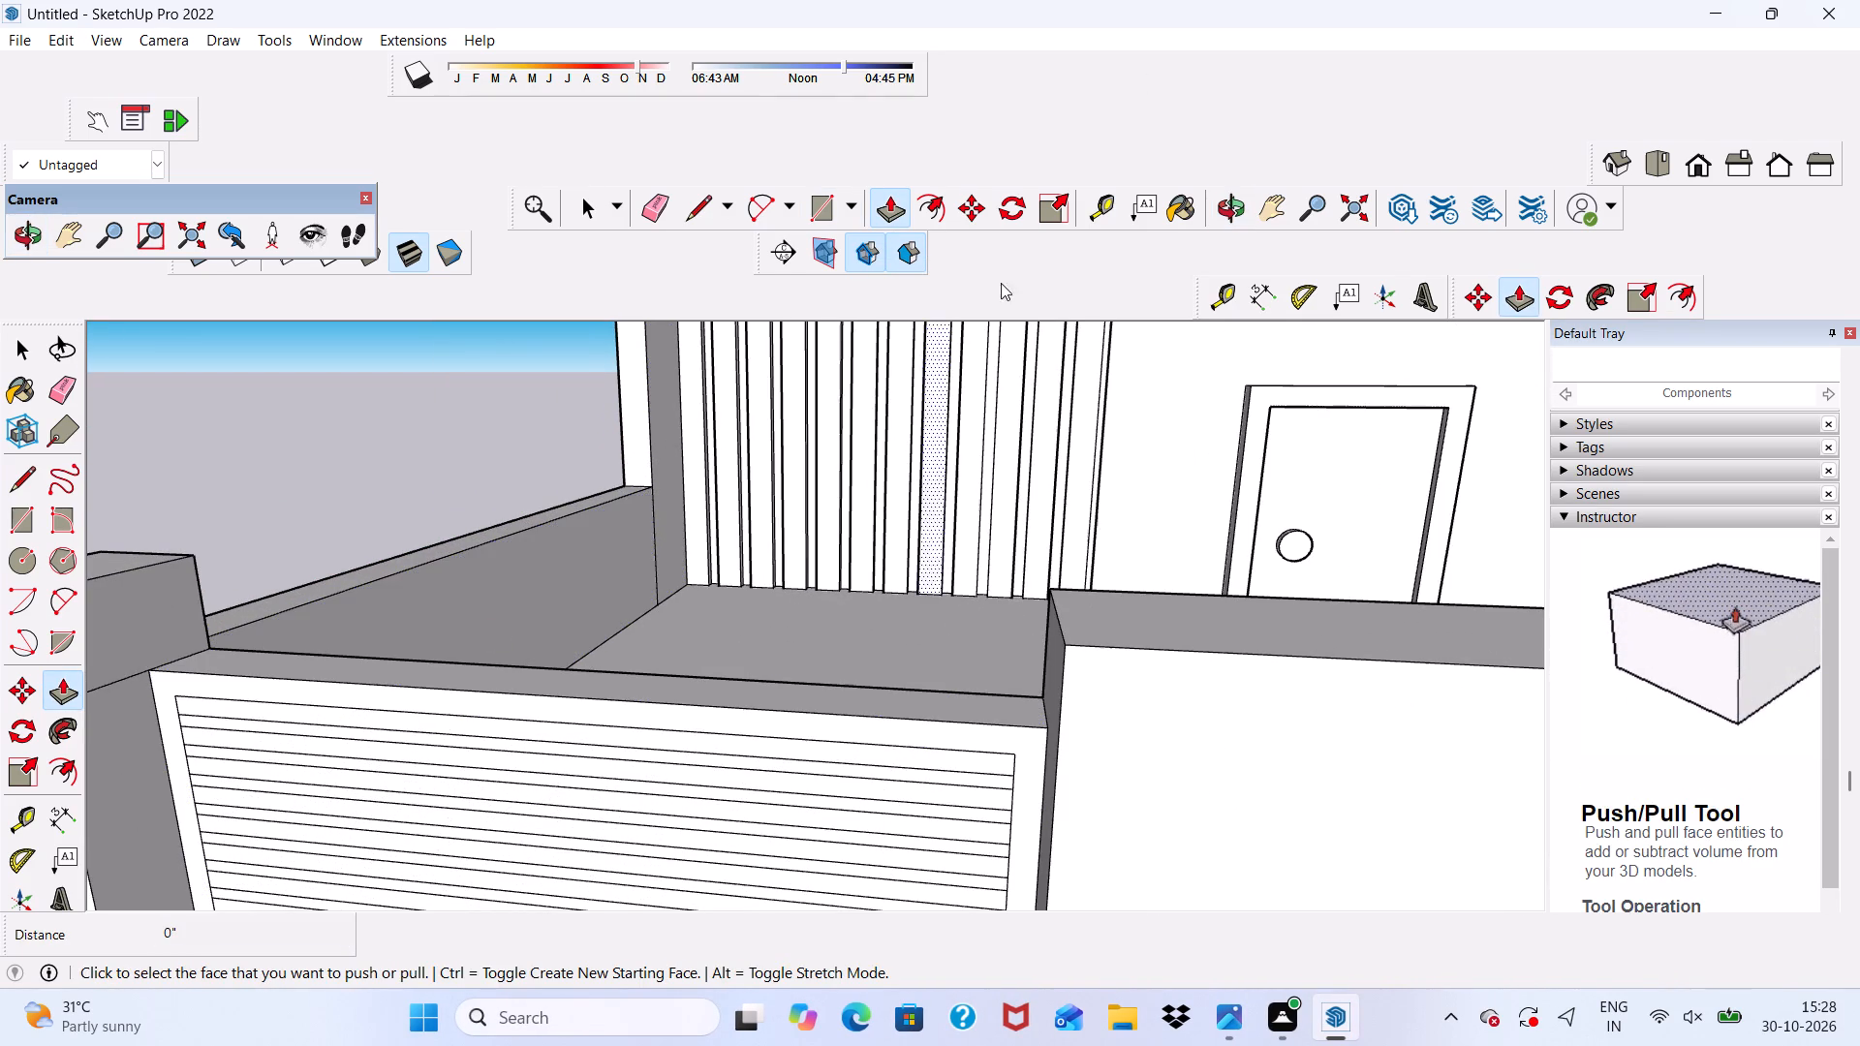
Draw a vertical rectangle about 6 7/16" wide and 4' 3 7/8" high down the middle of the gate's slatted panel.
click(809, 211)
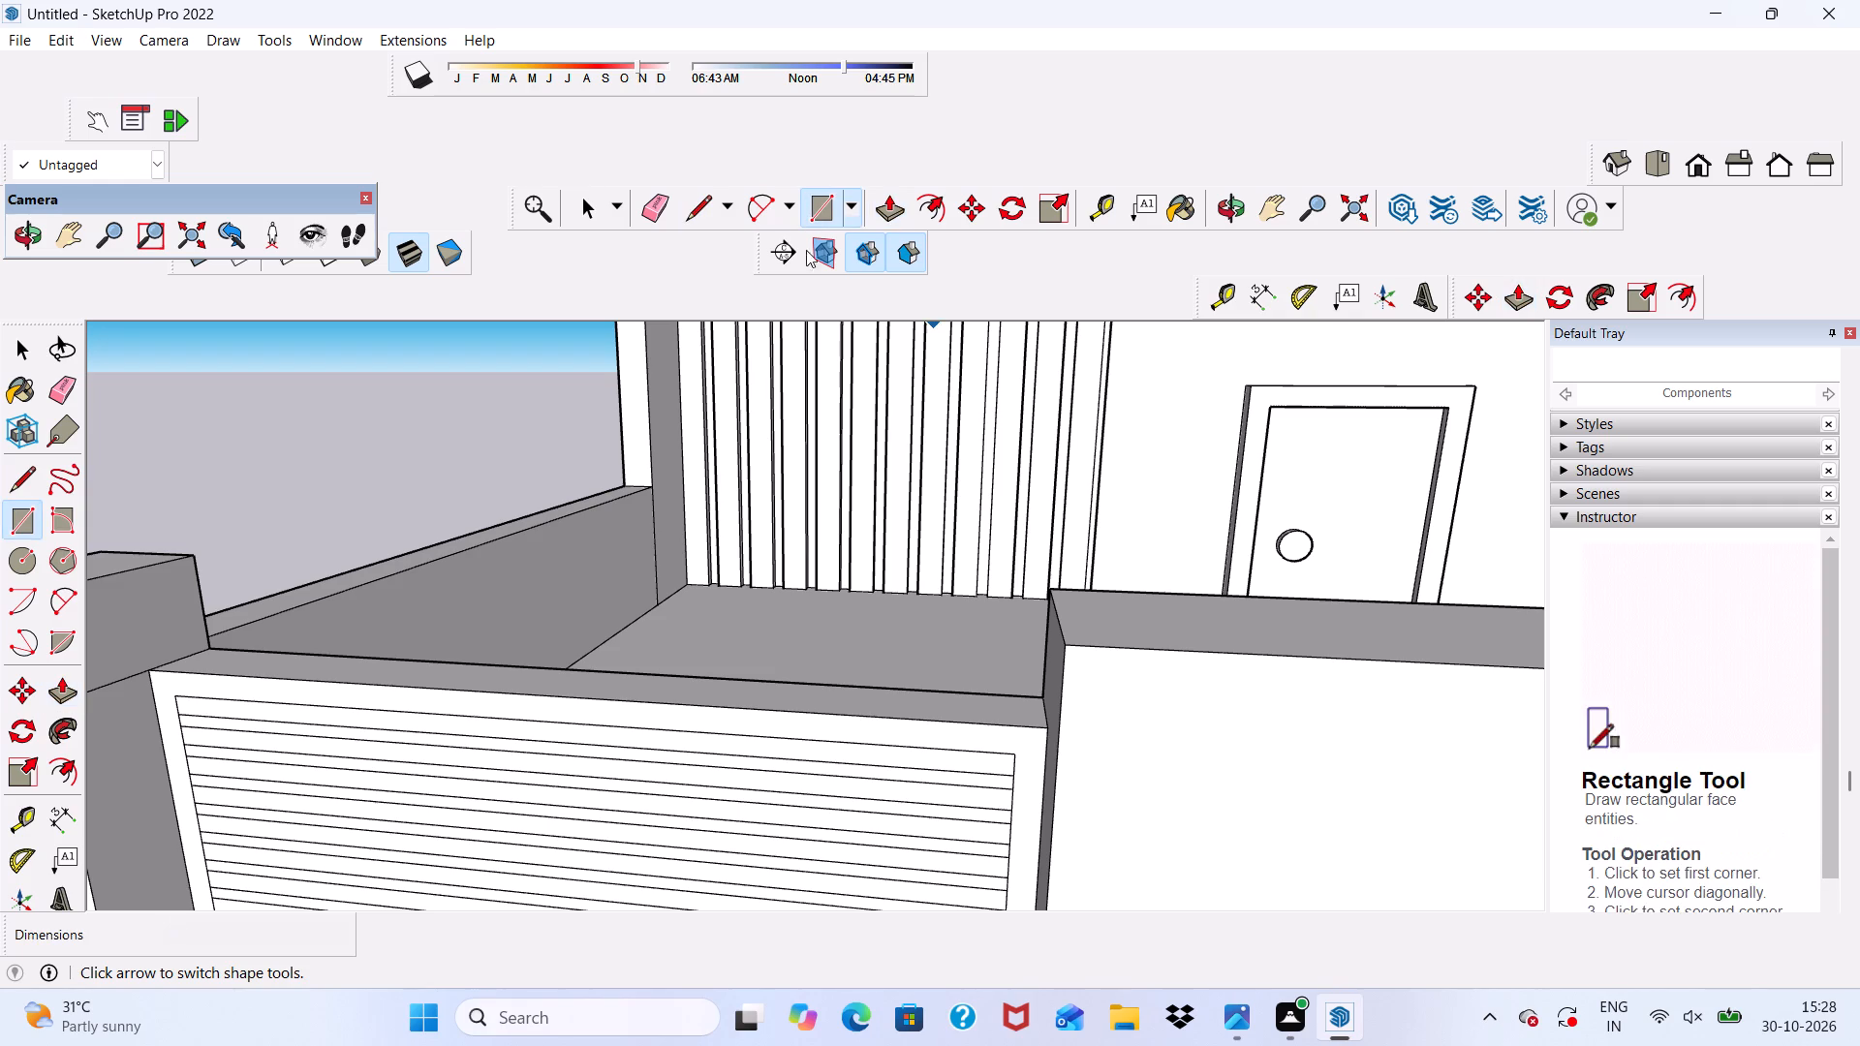
scroll(806, 240, down, 4)
middle_drag(814, 361, 917, 319)
scroll(931, 549, up, 5)
scroll(930, 541, down, 2)
scroll(930, 540, up, 4)
click(945, 529)
scroll(945, 446, down, 5)
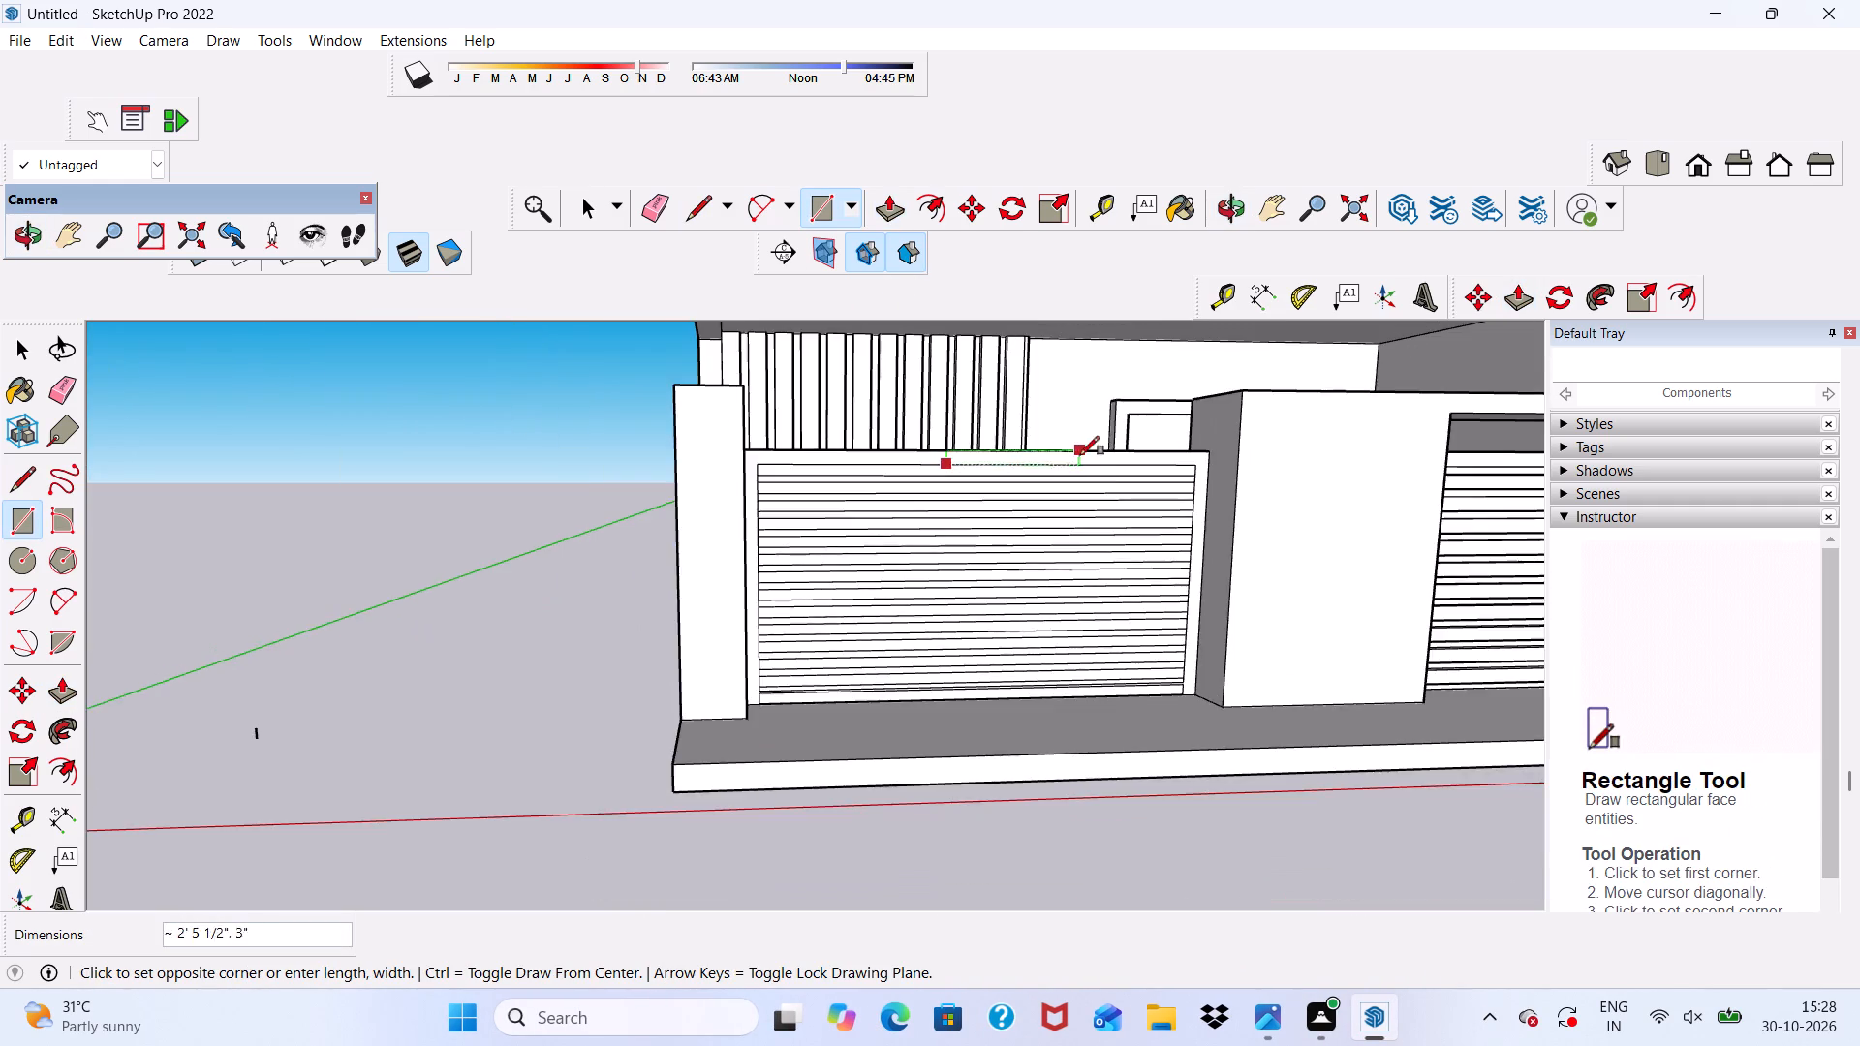
scroll(1080, 452, down, 3)
scroll(1046, 596, up, 5)
scroll(979, 631, down, 1)
scroll(976, 656, up, 12)
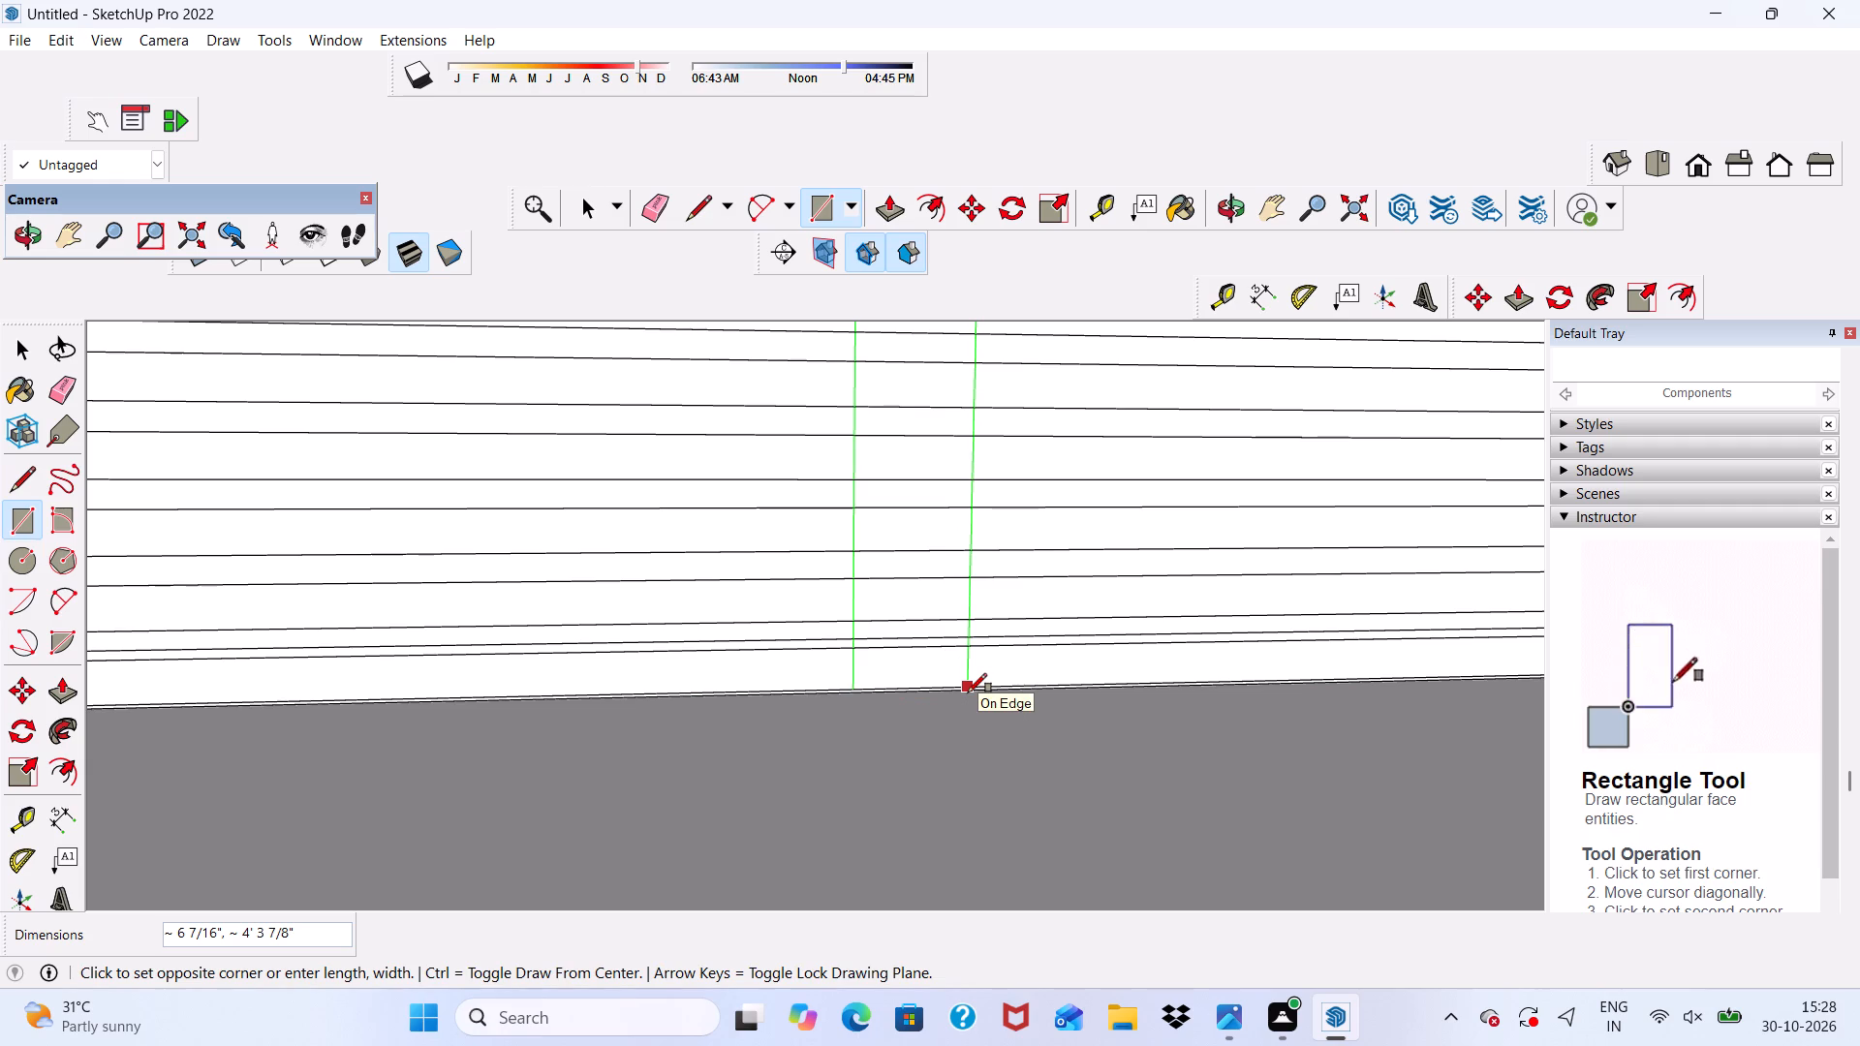
click(968, 692)
scroll(960, 649, down, 6)
scroll(868, 545, down, 5)
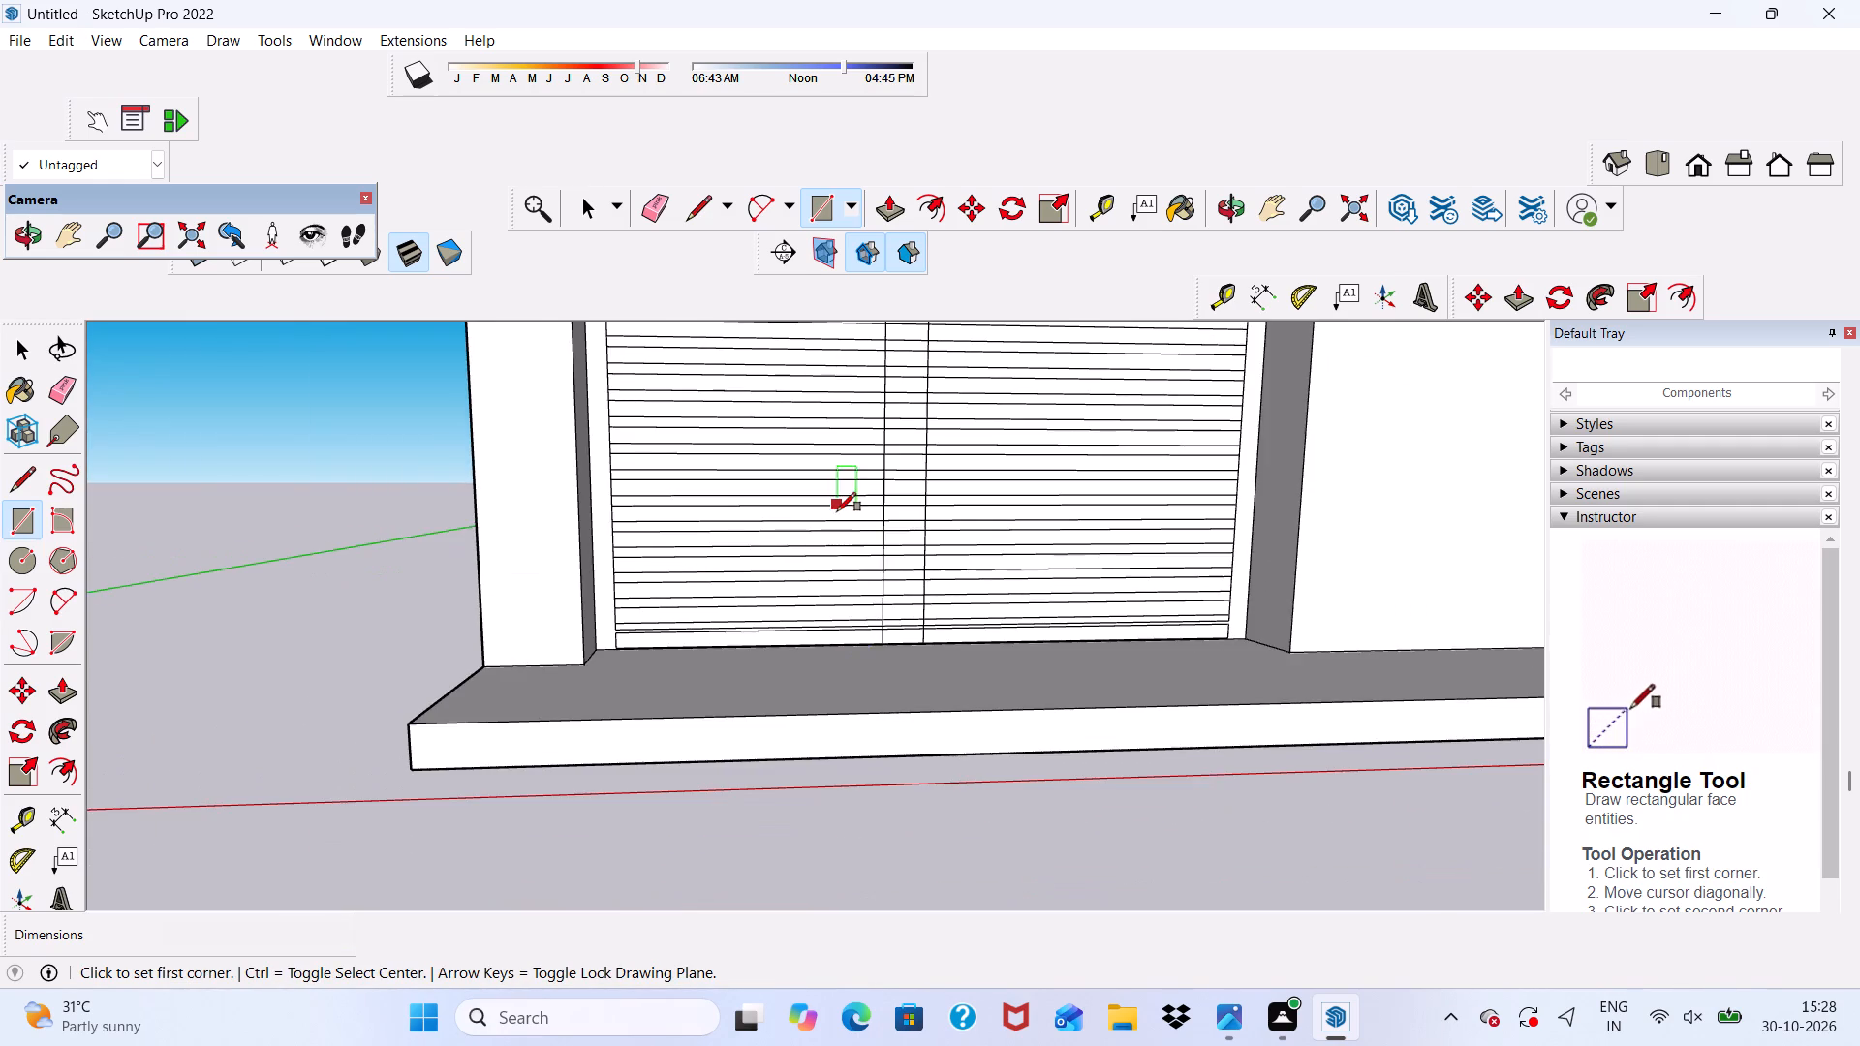
scroll(835, 537, down, 4)
Erase the horizontal slat lines crossing the upper part of the gate's central vertical strip.
click(657, 195)
scroll(908, 434, up, 3)
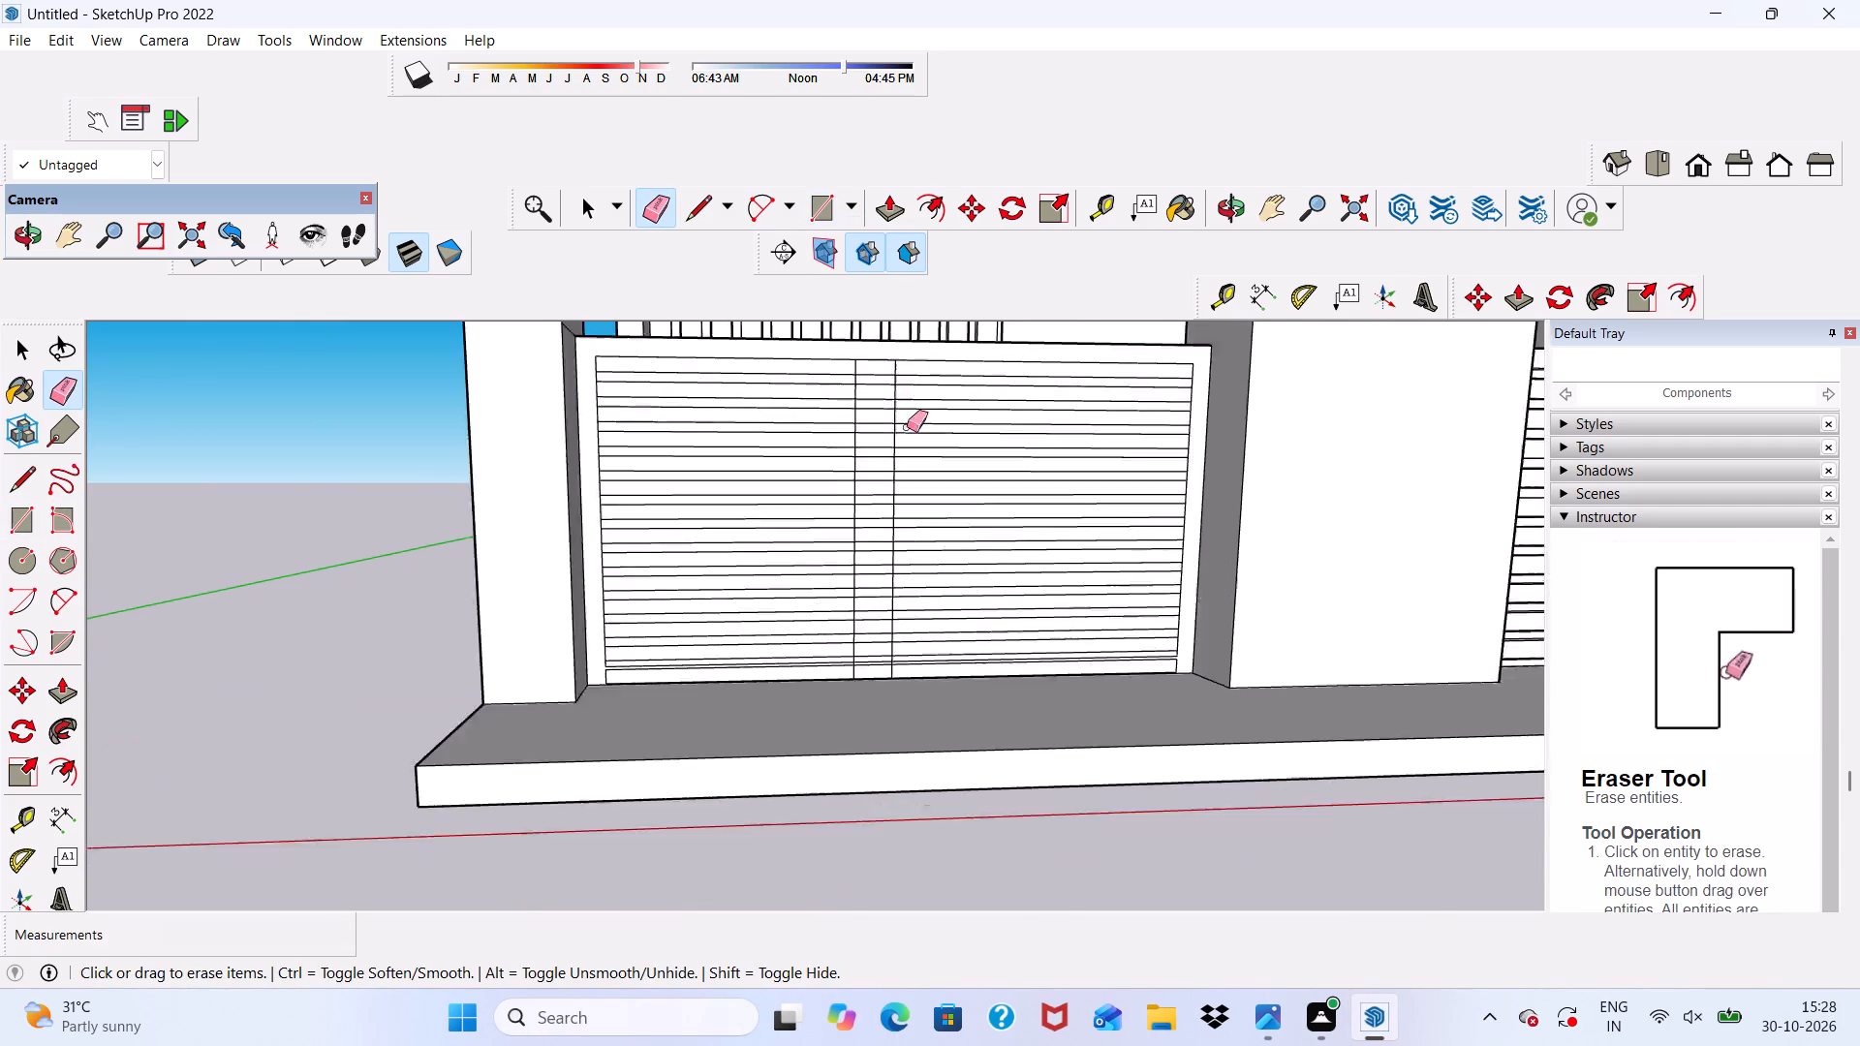
scroll(907, 427, up, 10)
drag(870, 381, 874, 472)
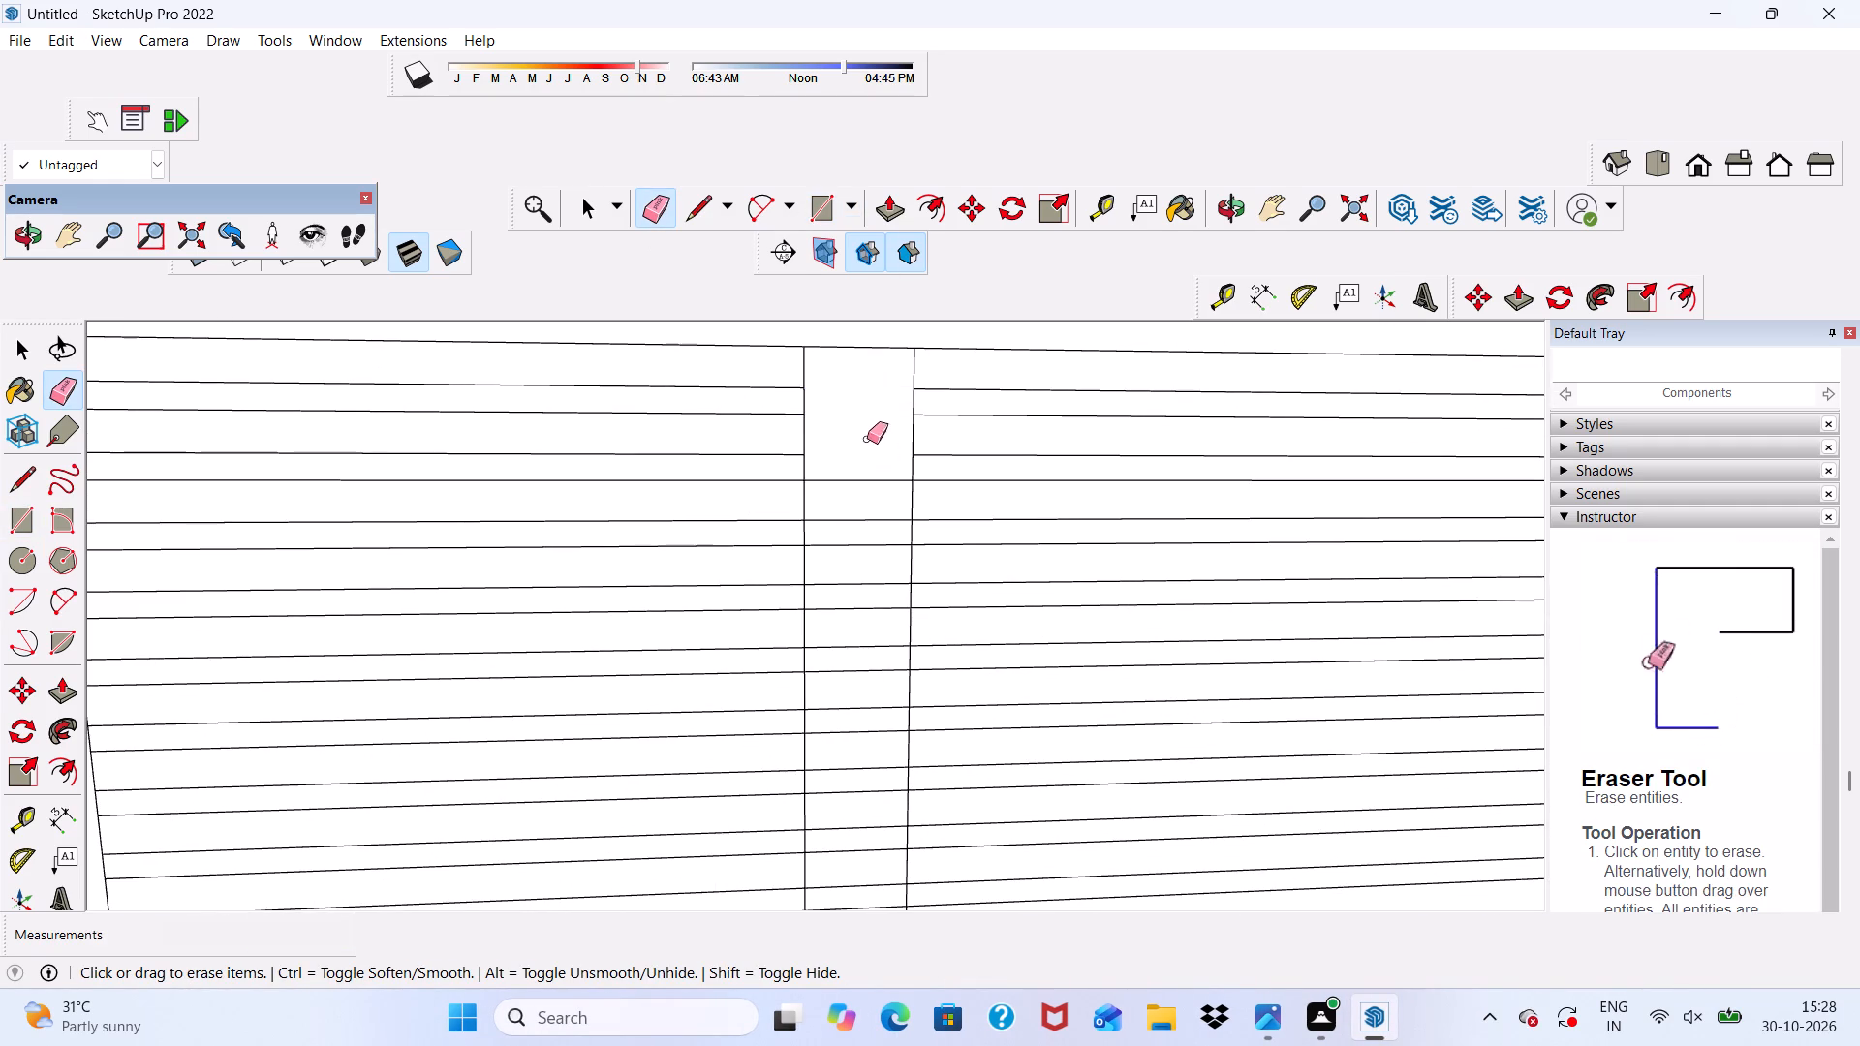
drag(867, 446, 867, 617)
drag(867, 470, 867, 545)
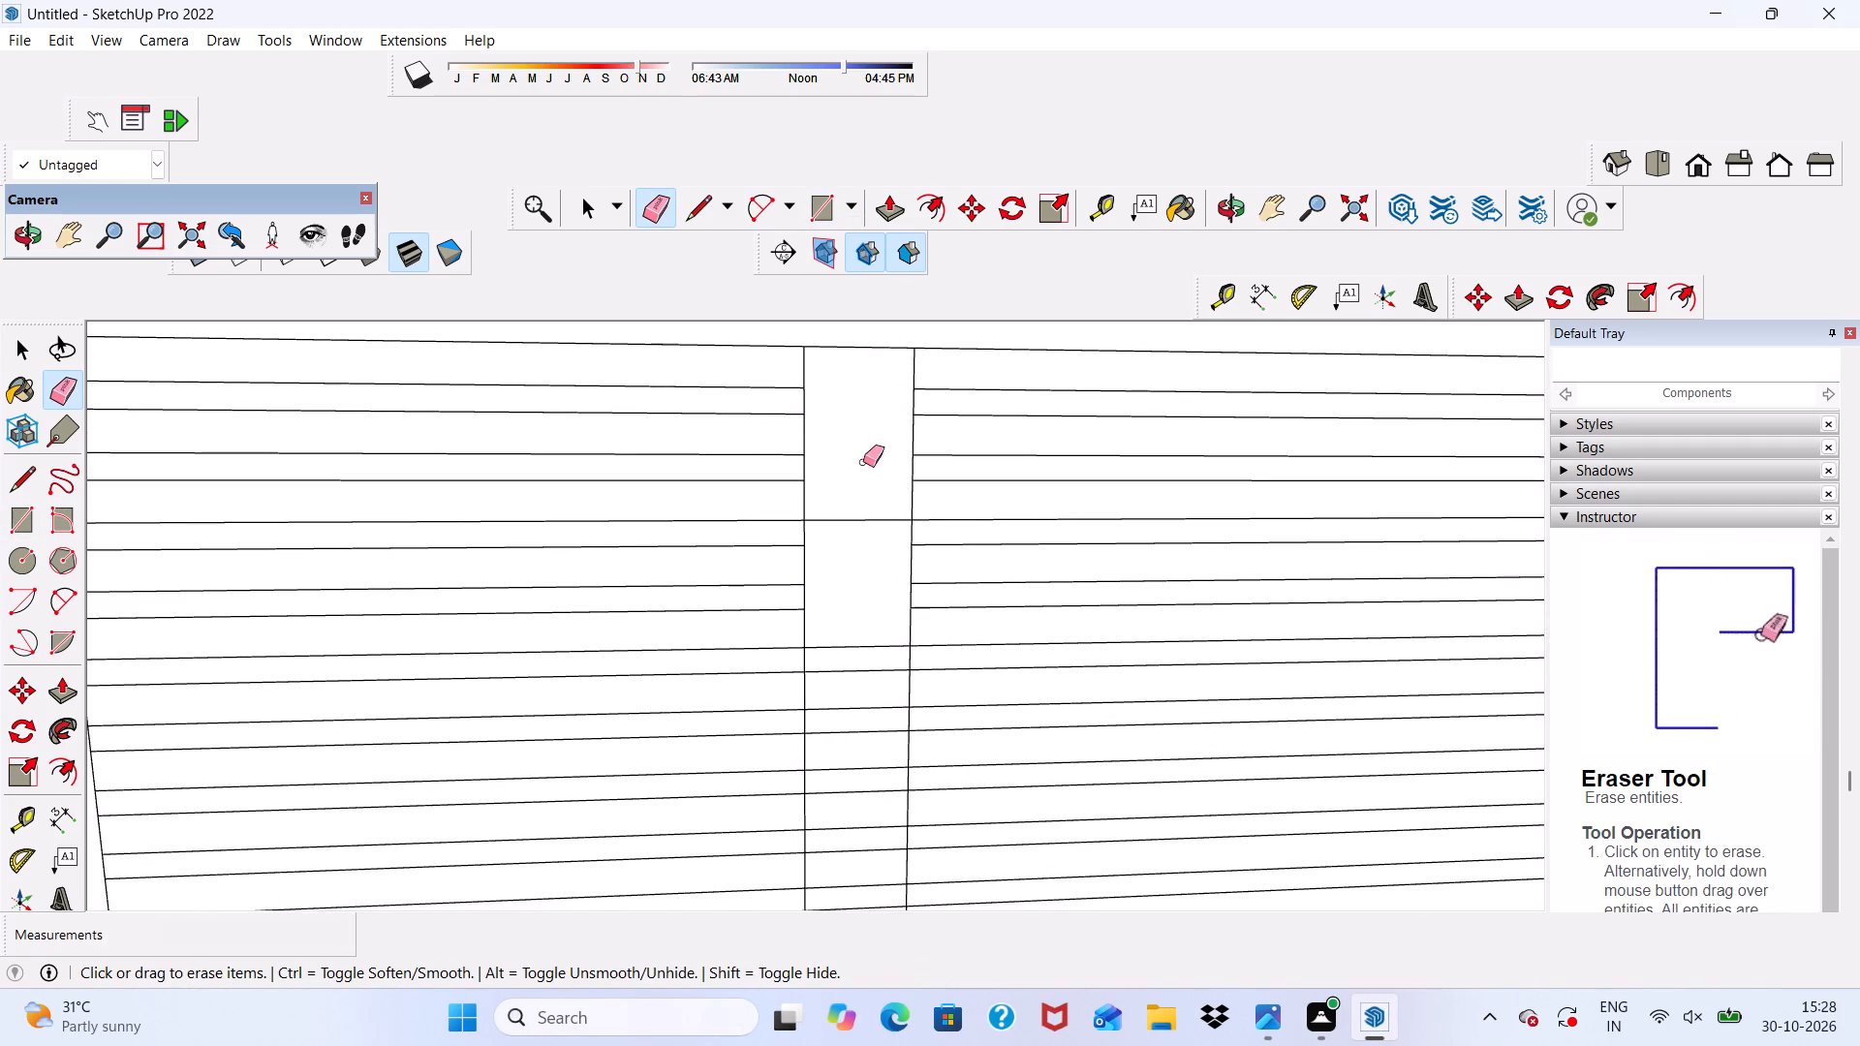
scroll(863, 462, down, 5)
scroll(862, 588, up, 5)
drag(860, 440, 856, 485)
drag(844, 571, 844, 661)
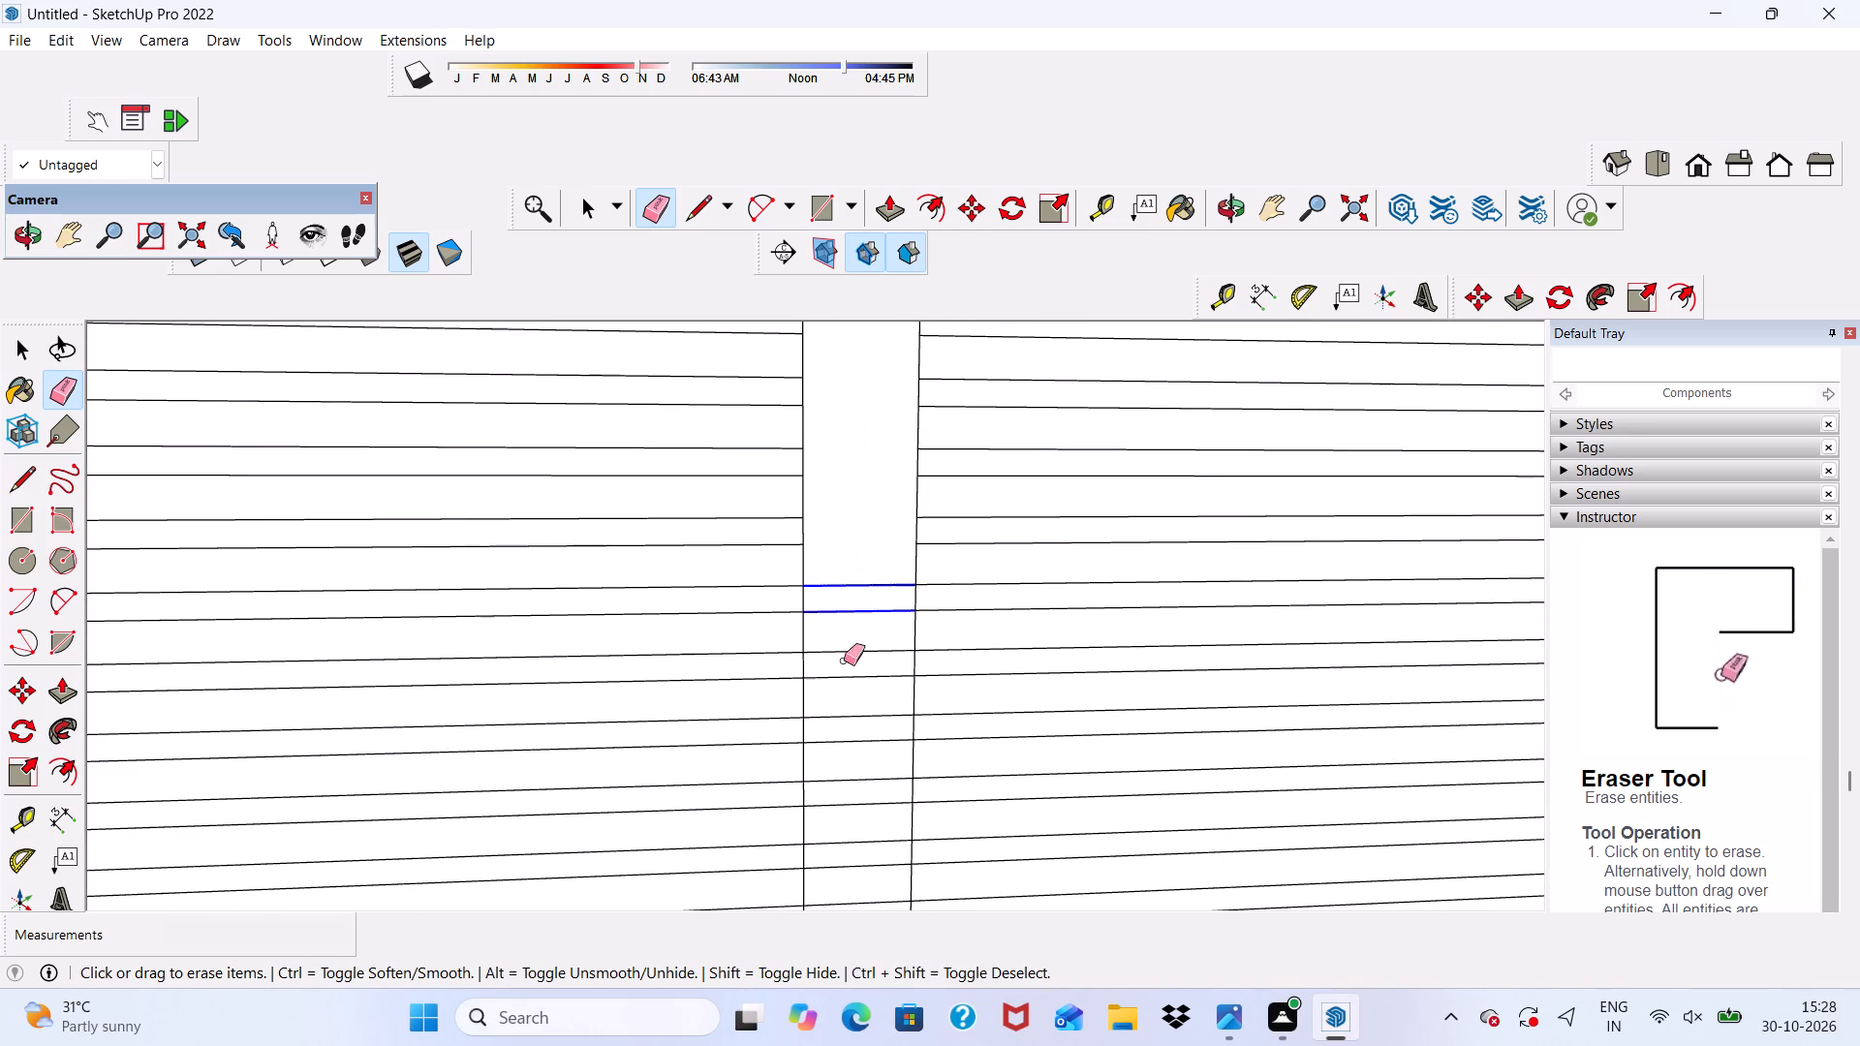
drag(844, 661, 844, 675)
Erase the remaining slat lines crossing the lower part of the central strip, down to the gate's bottom edge.
scroll(858, 565, down, 5)
scroll(863, 651, up, 2)
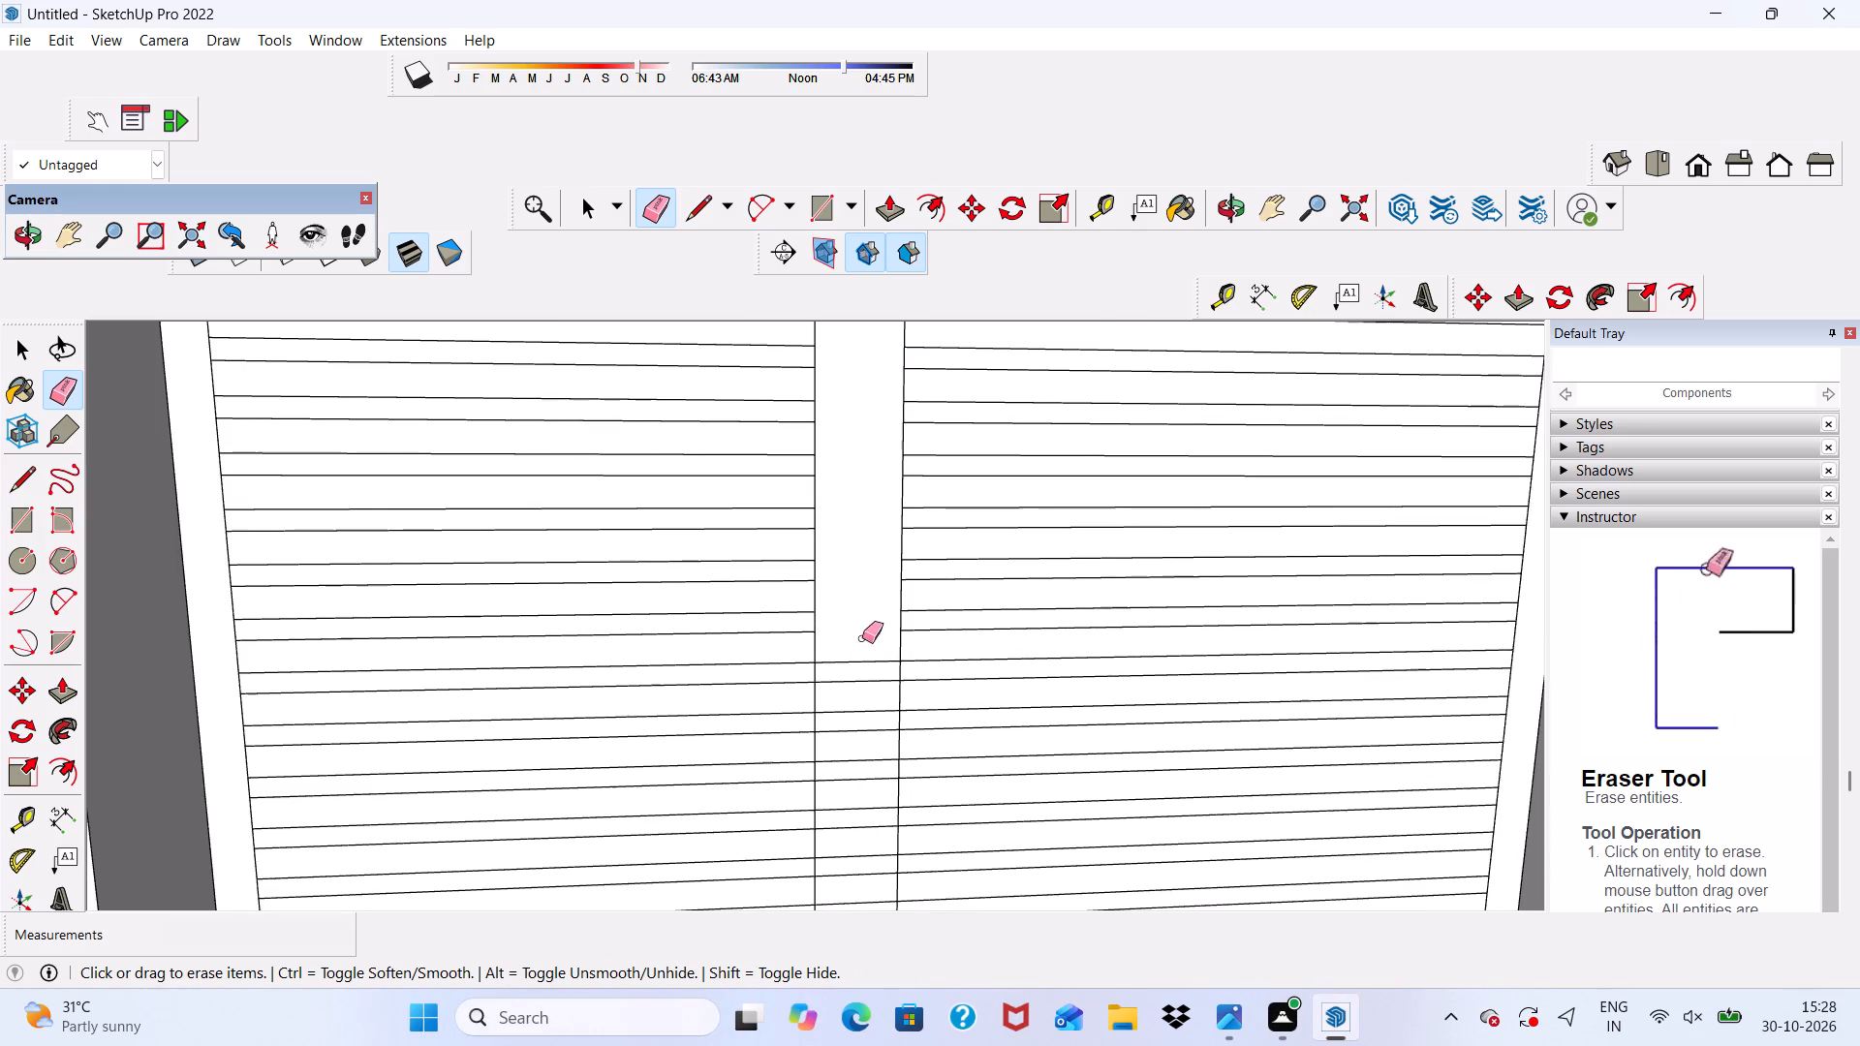
drag(862, 638, 868, 725)
scroll(863, 588, down, 6)
scroll(866, 669, up, 3)
drag(866, 665, 850, 723)
scroll(843, 688, down, 5)
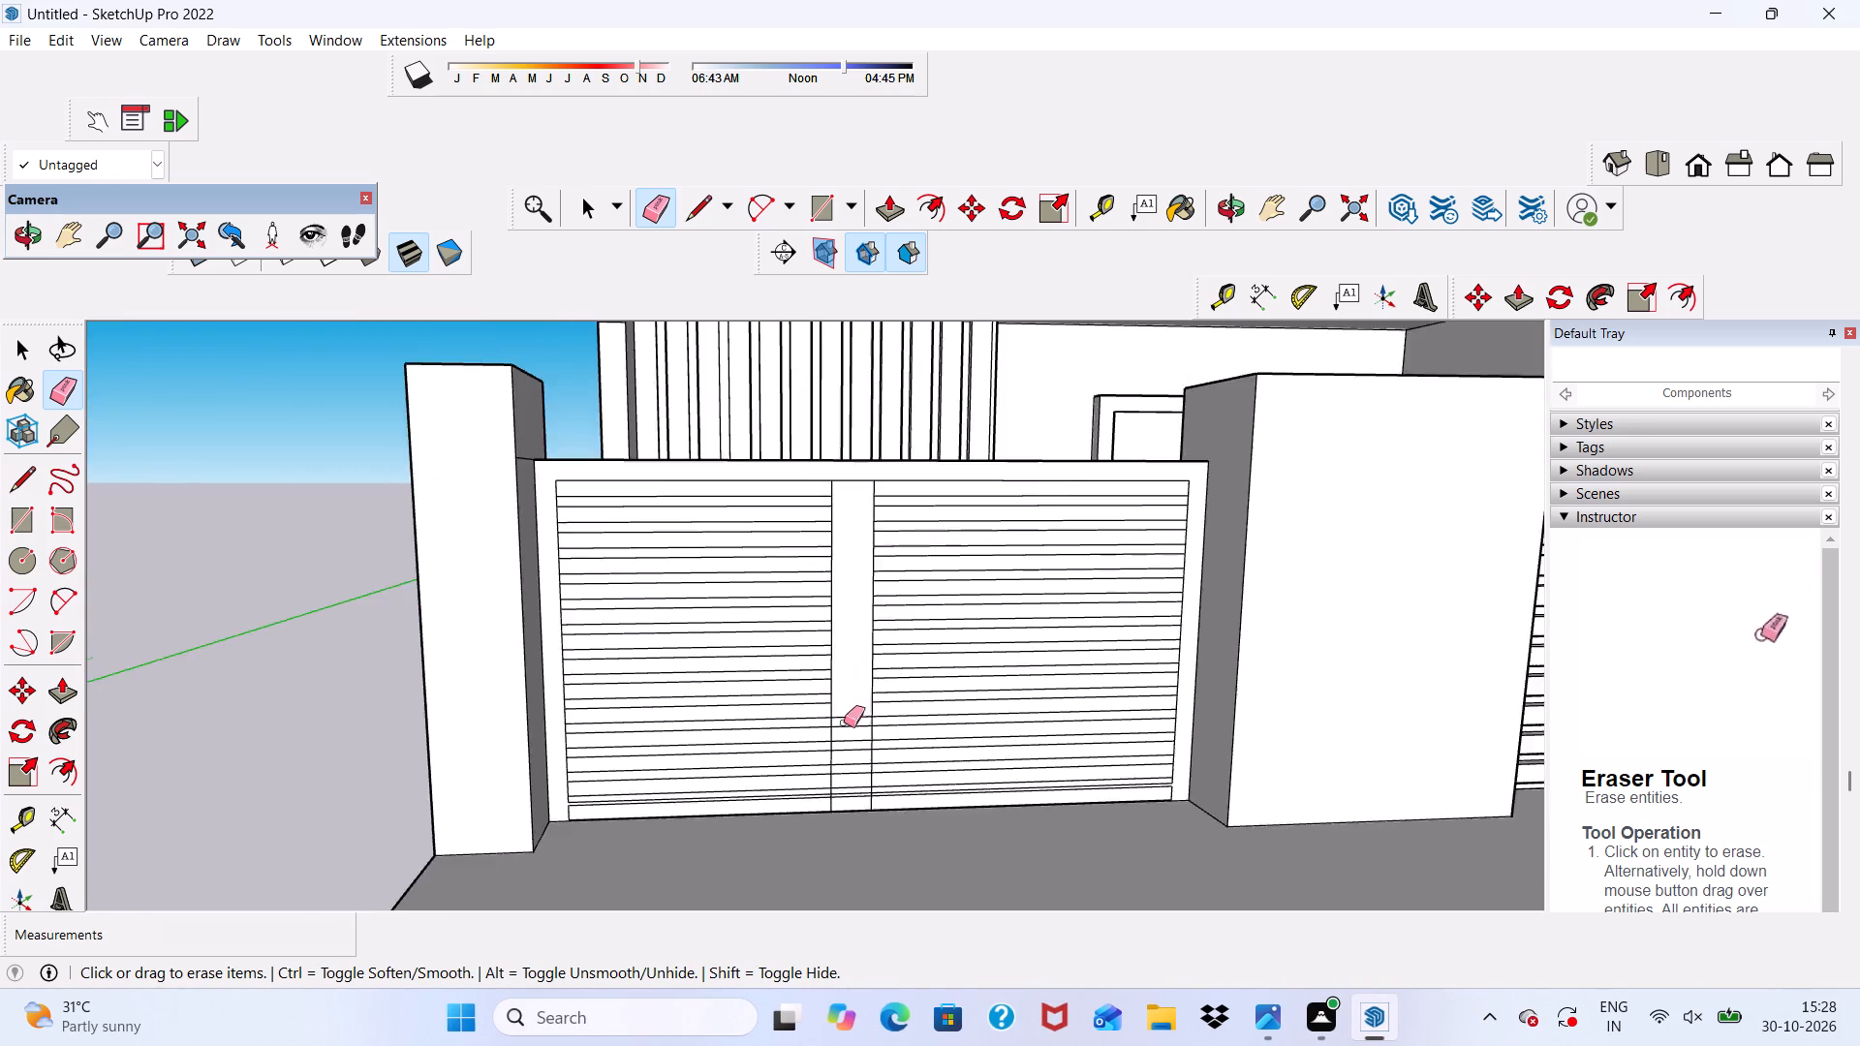
scroll(850, 762, up, 5)
drag(849, 676, 839, 832)
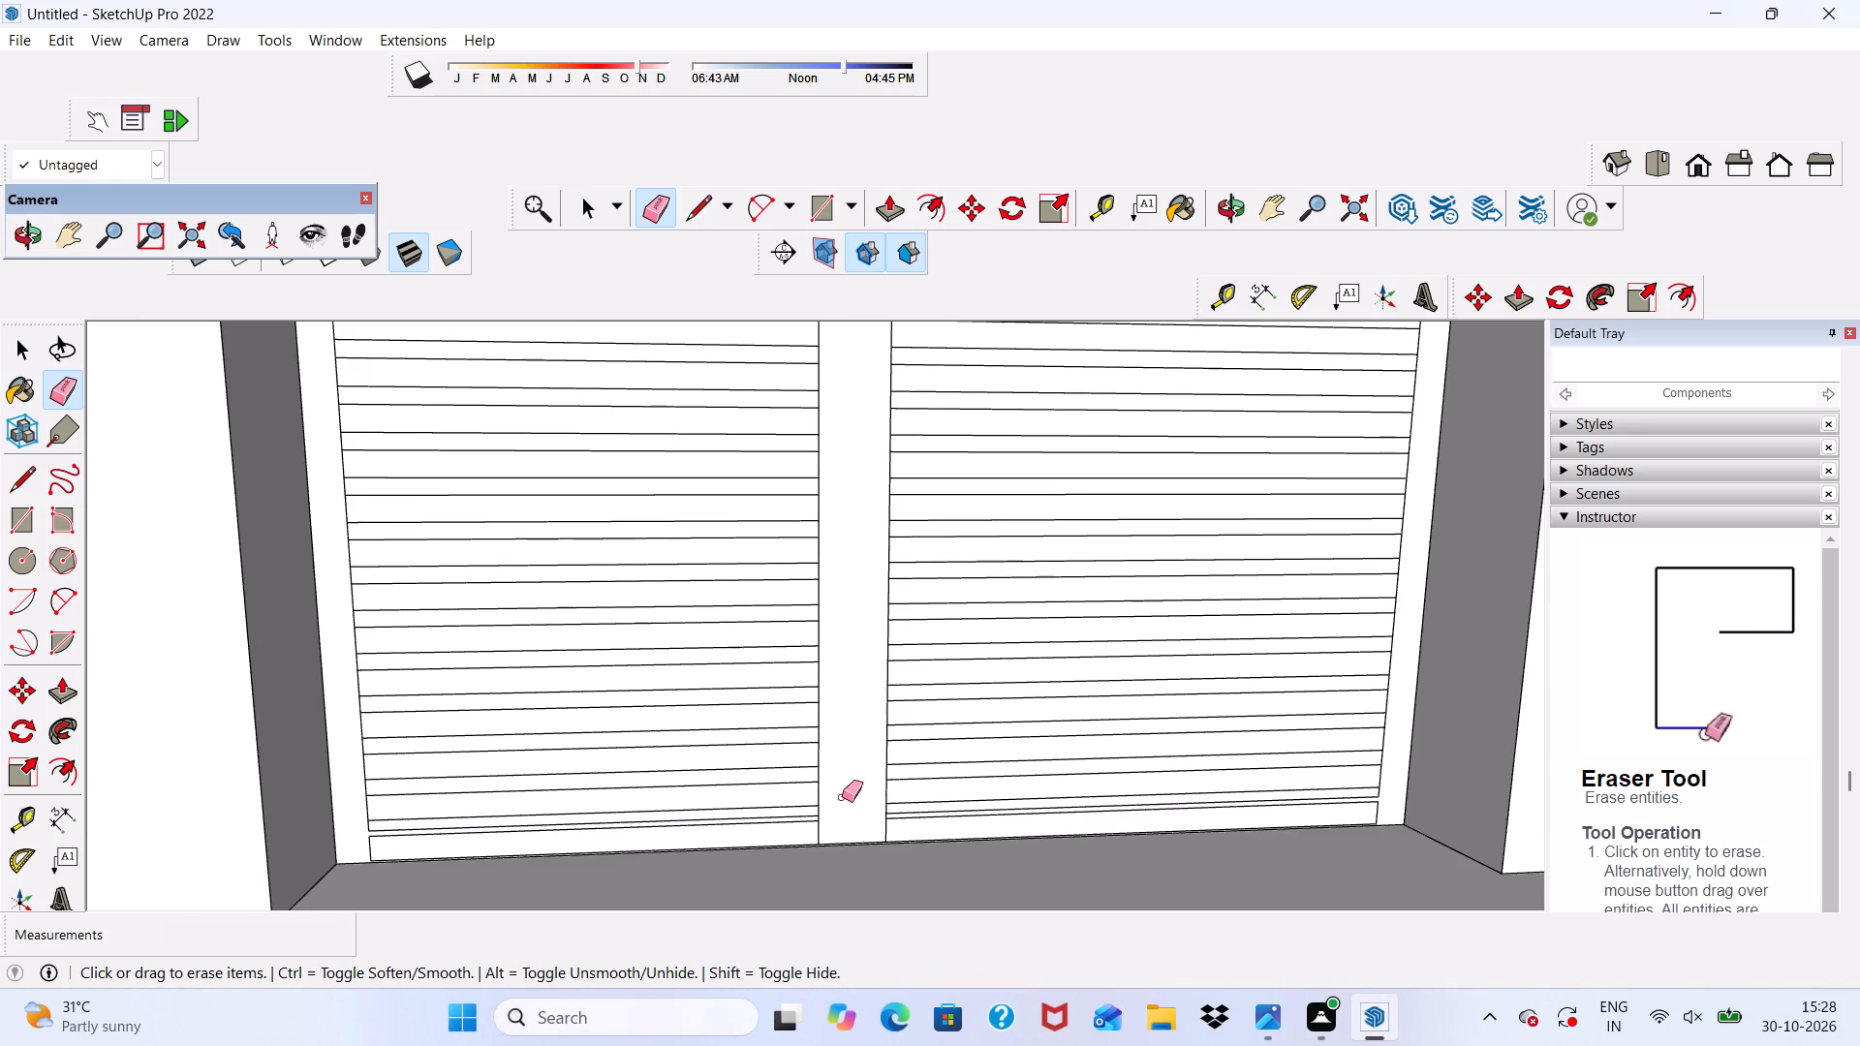
scroll(853, 665, down, 5)
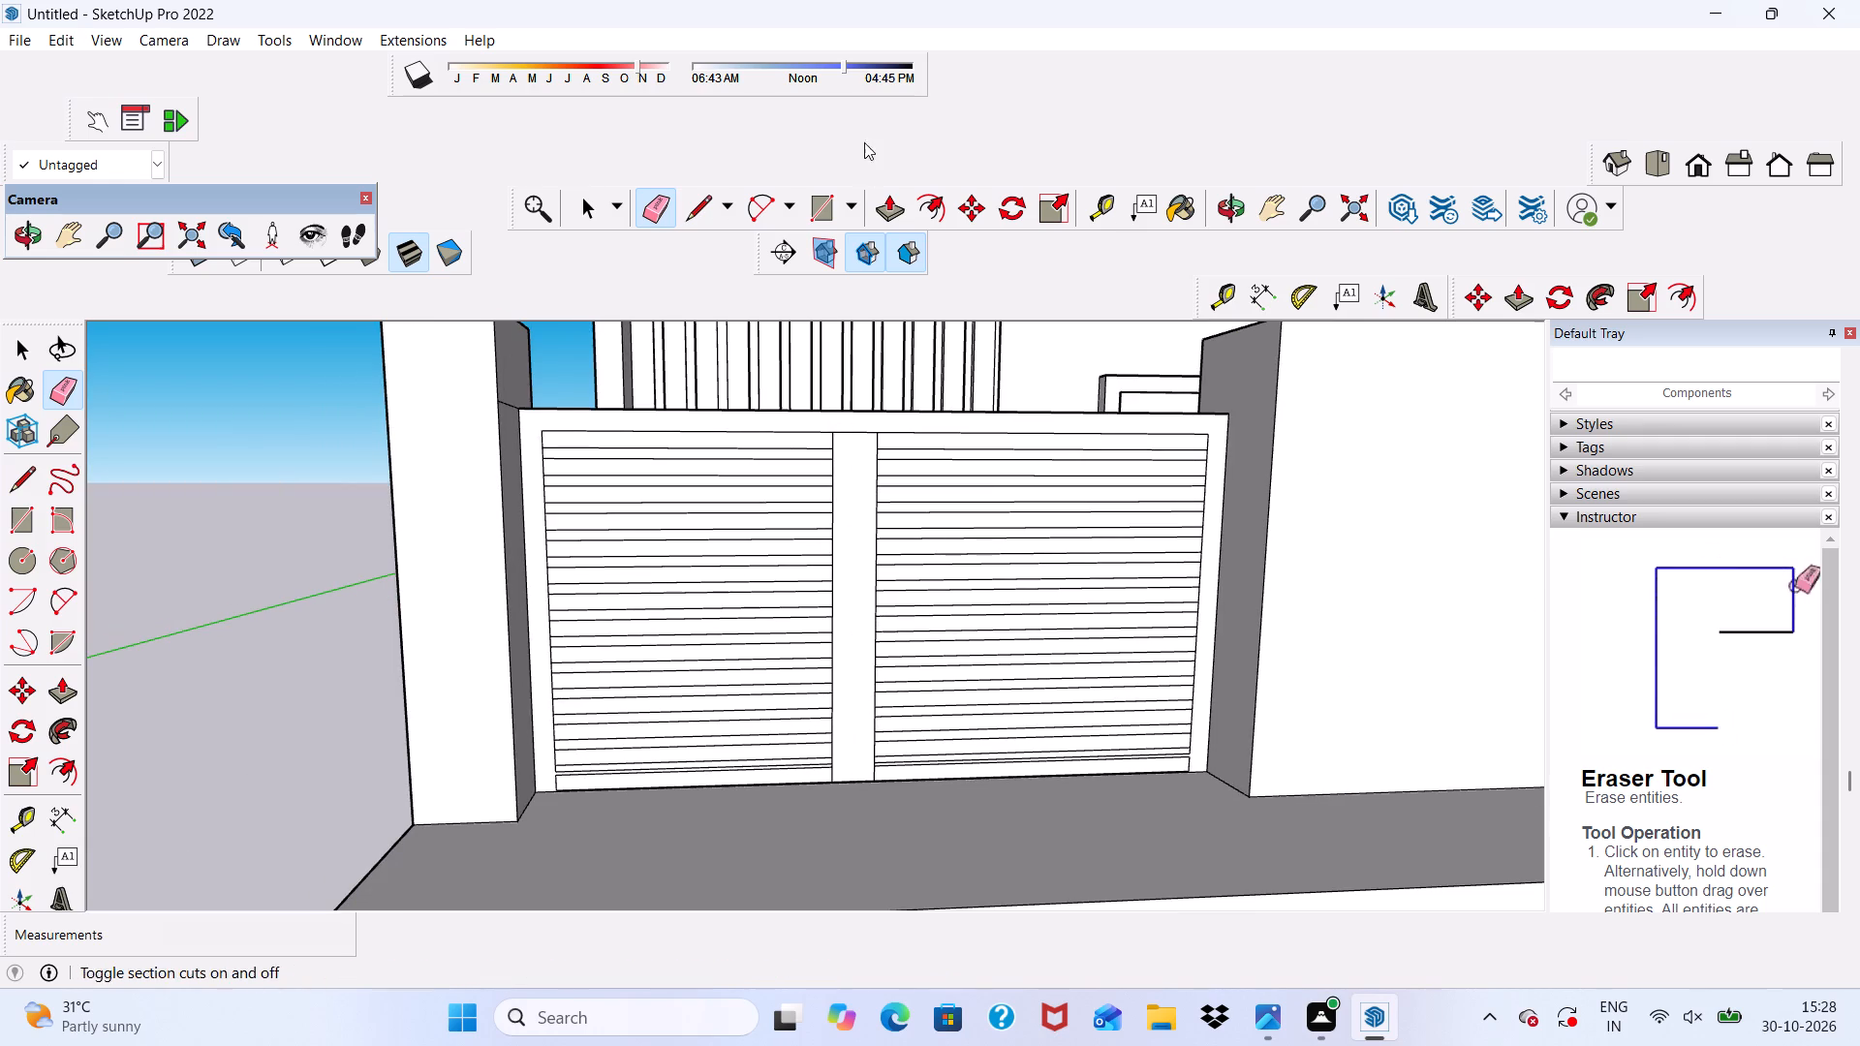
Push the top two gap faces between the slats of the gate's left half back 9" through the gate.
click(898, 202)
scroll(891, 346, down, 1)
middle_drag(897, 361, 826, 504)
scroll(604, 617, up, 9)
click(533, 723)
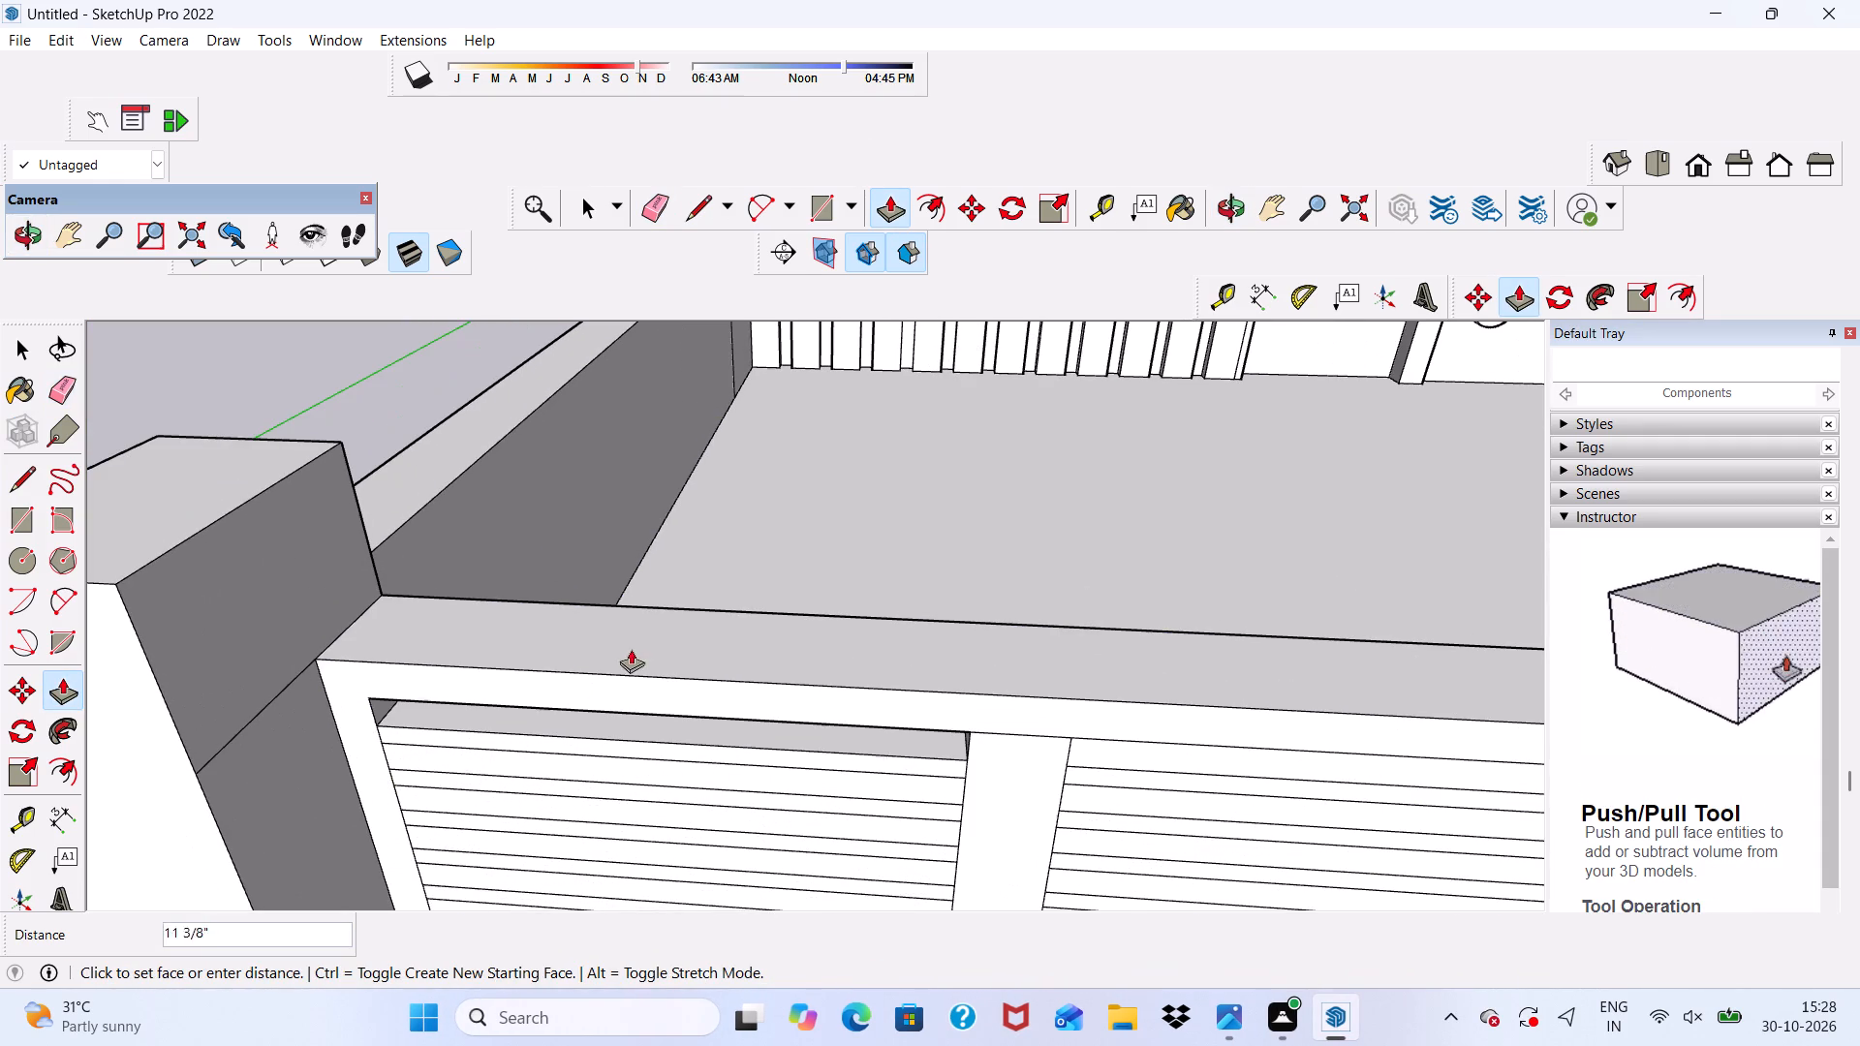
click(697, 608)
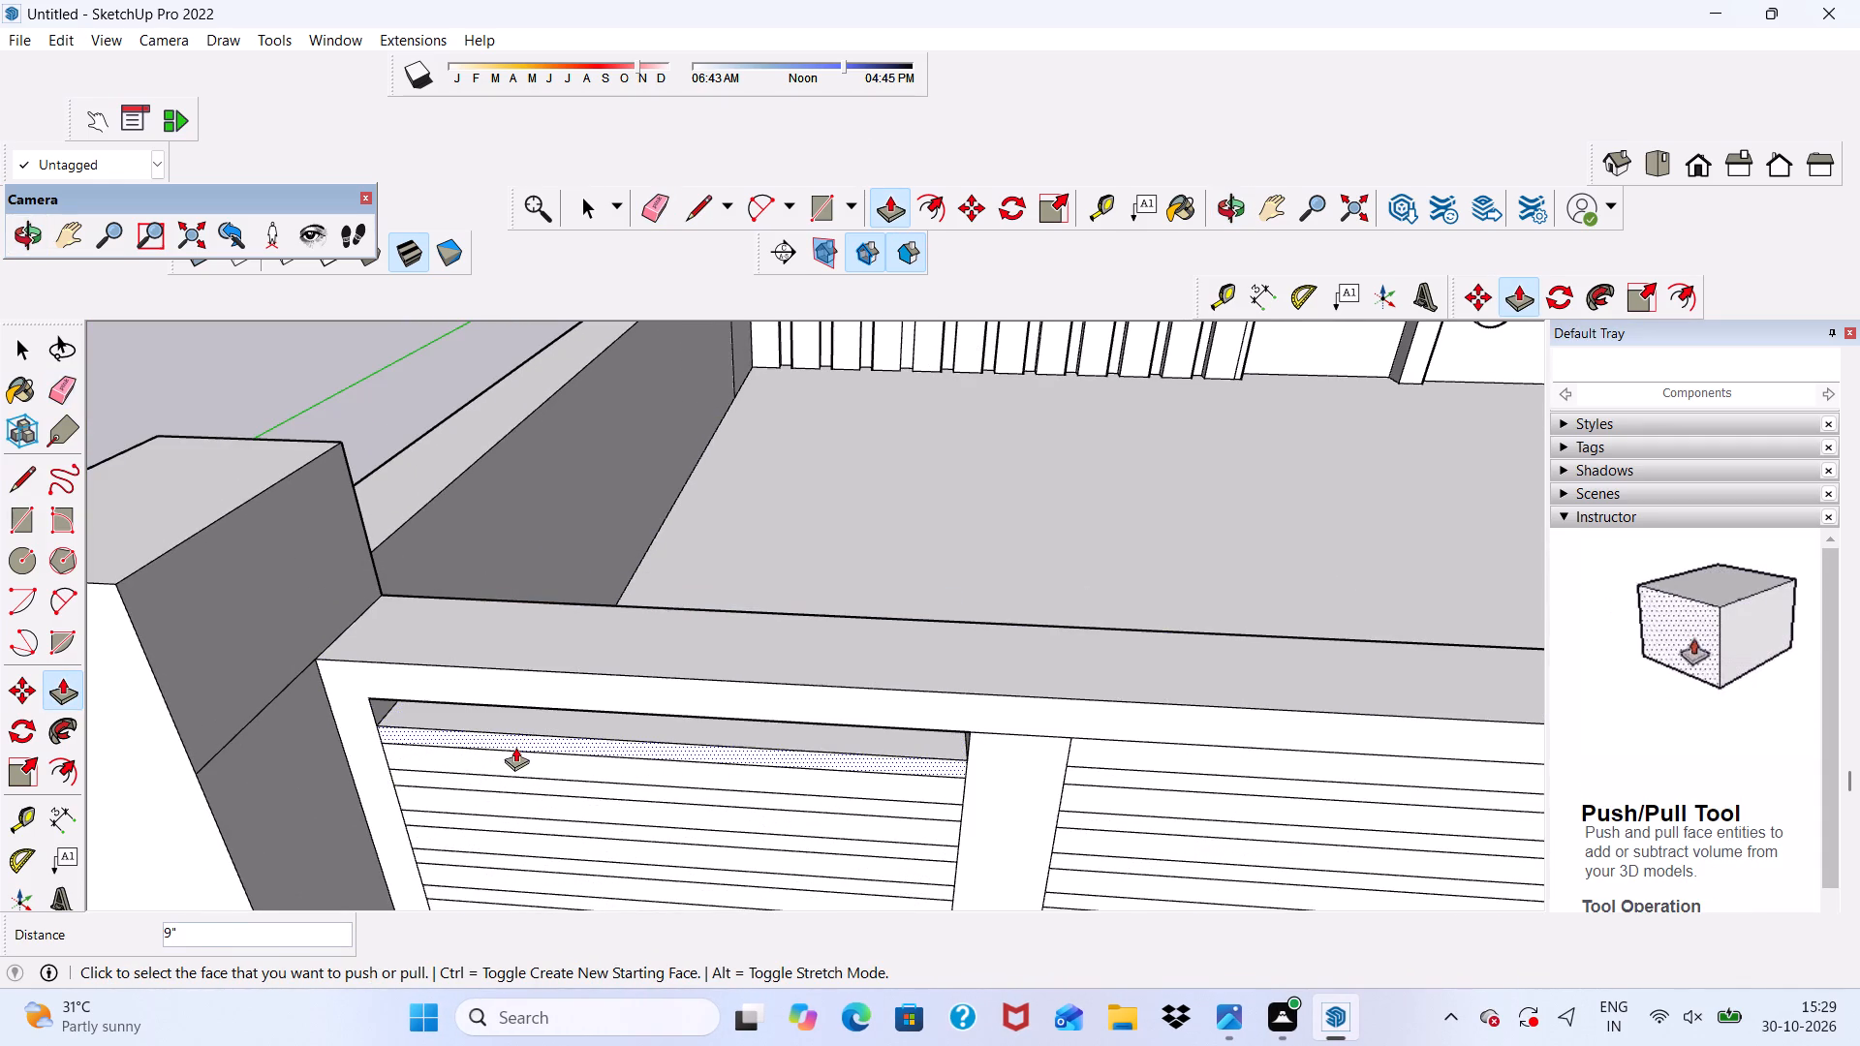
scroll(515, 747, up, 1)
click(510, 763)
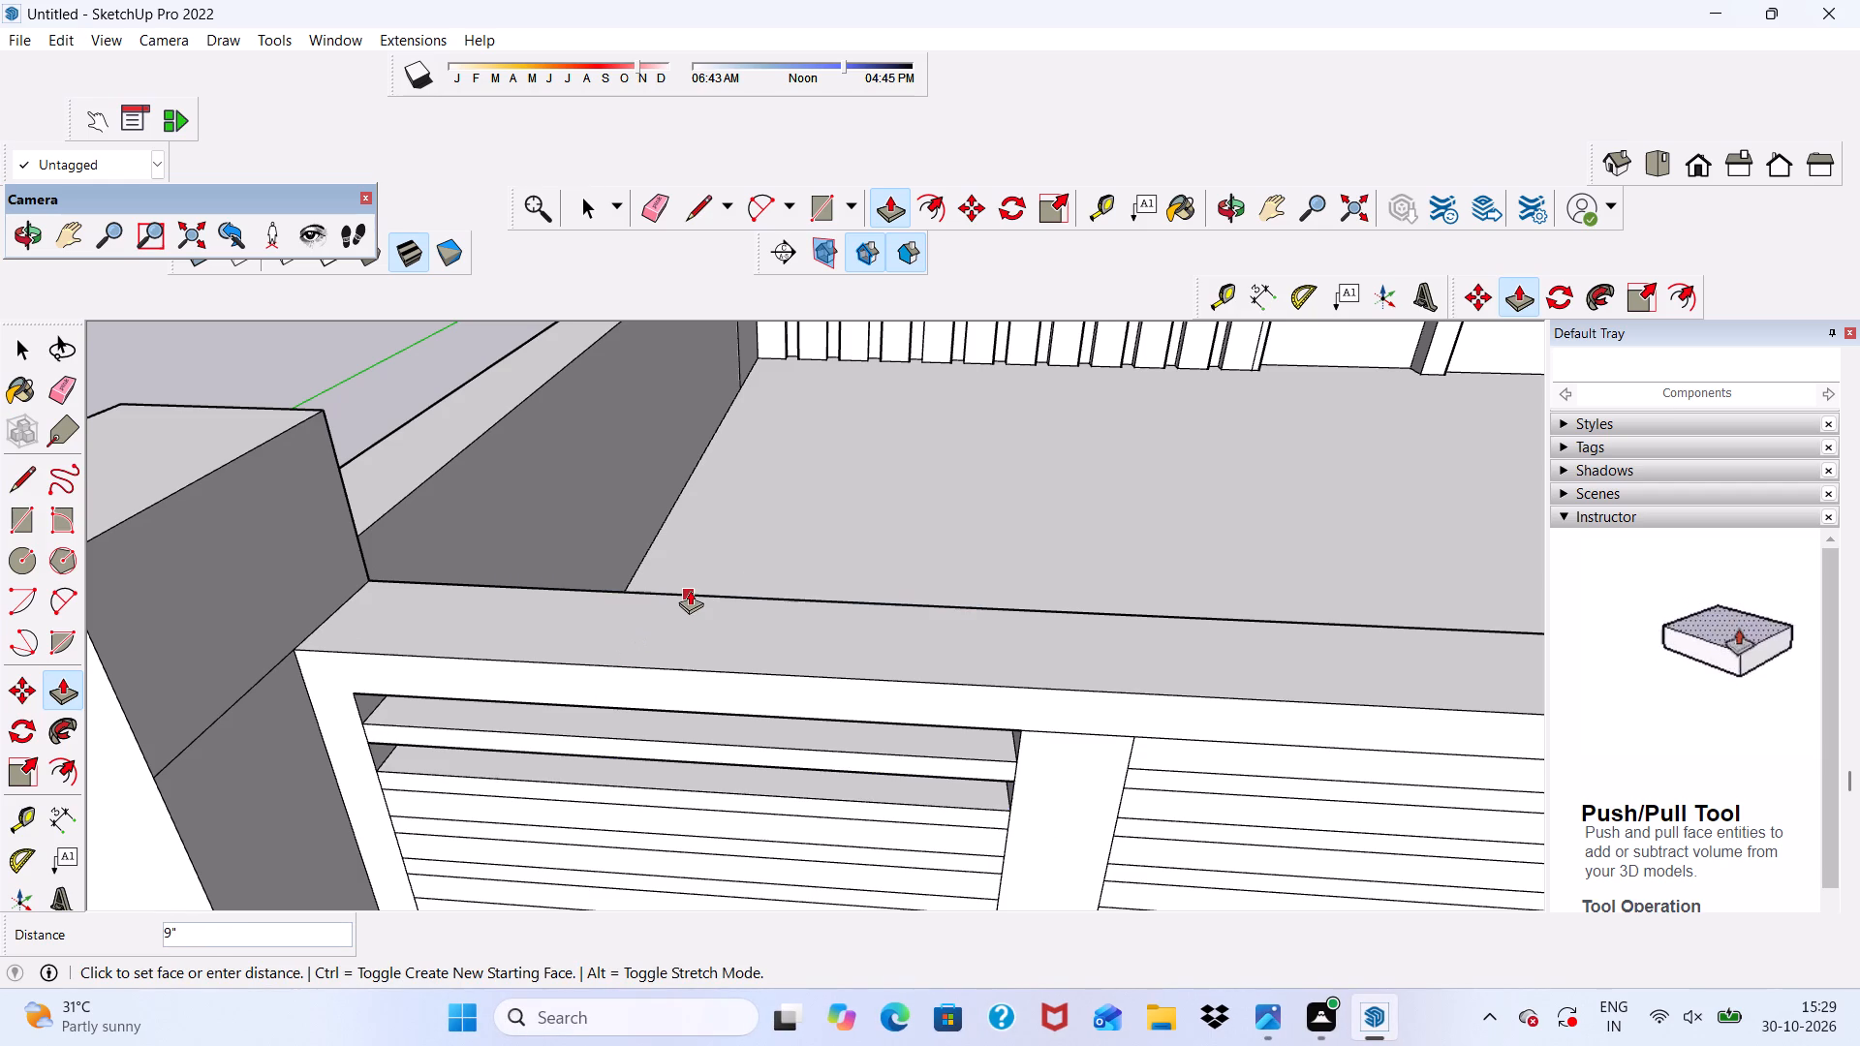
click(690, 590)
Push the third and fourth gap faces from the top of the gate's left half back 9".
scroll(660, 582, down, 5)
middle_drag(601, 672, 545, 577)
scroll(527, 792, up, 5)
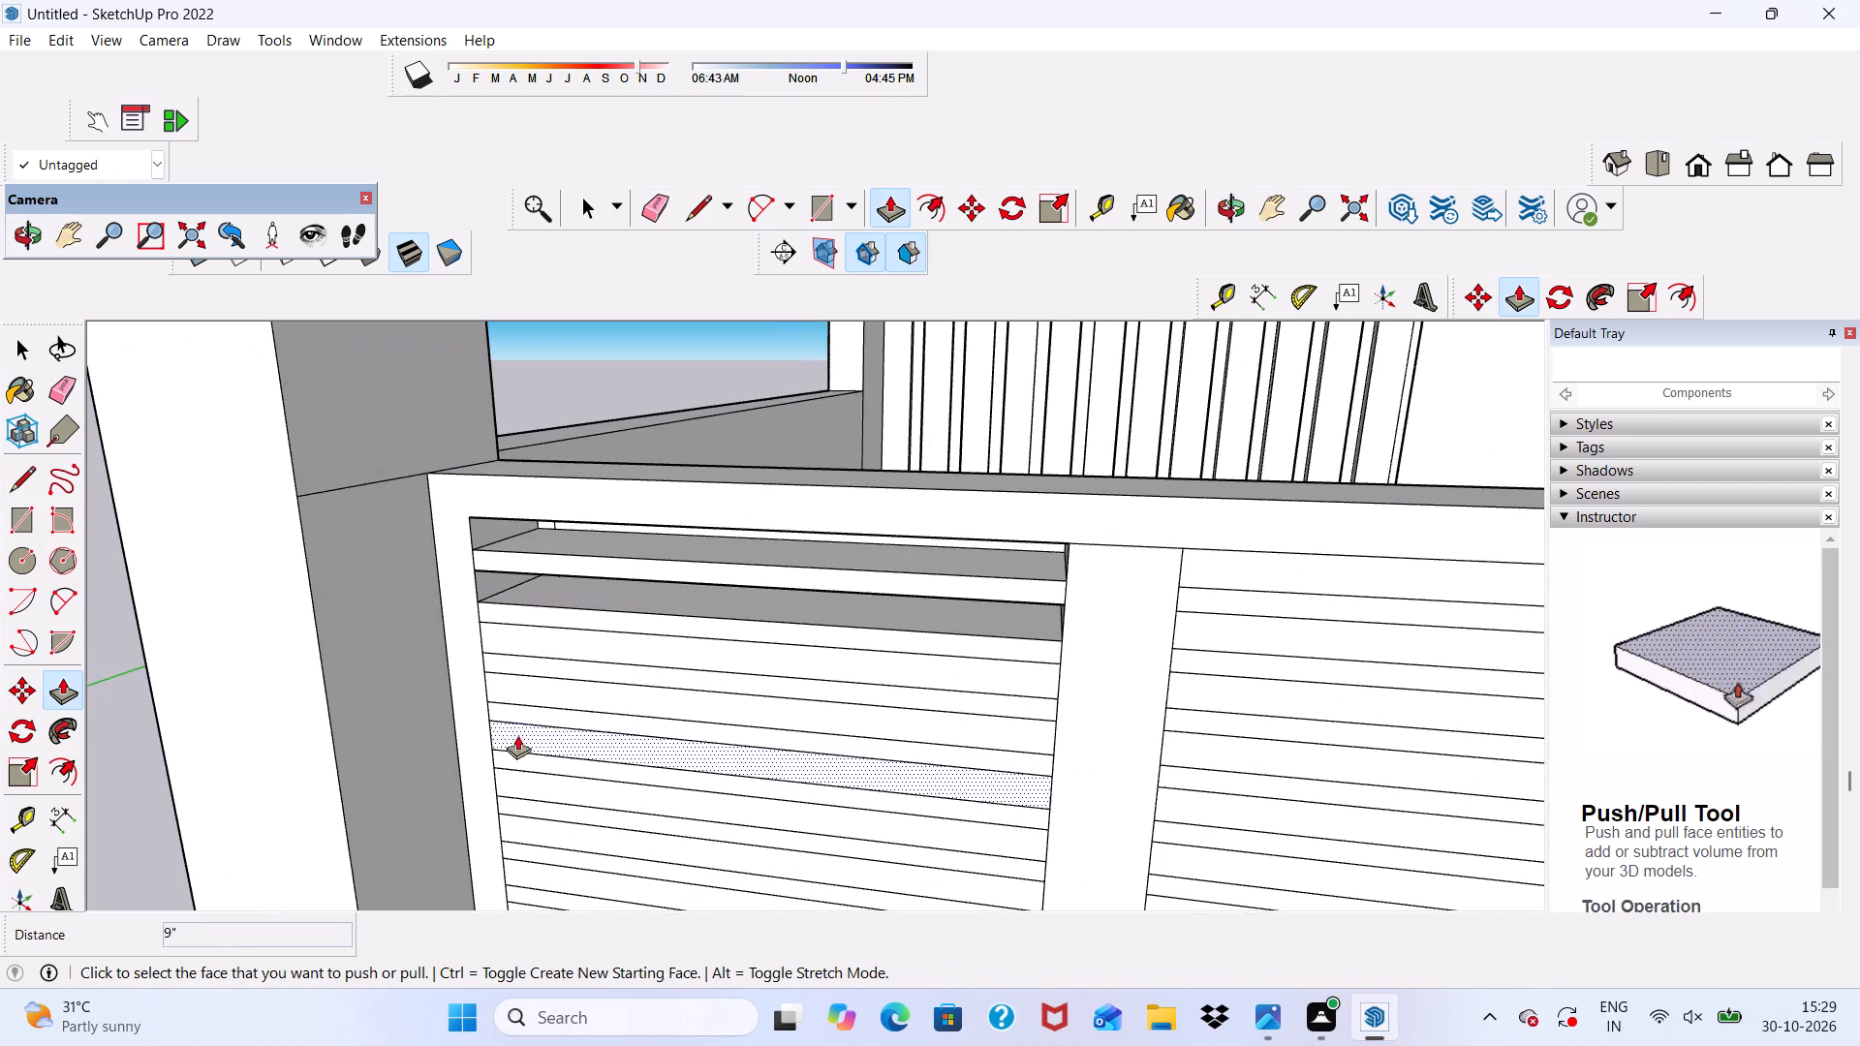
scroll(538, 640, up, 5)
click(538, 640)
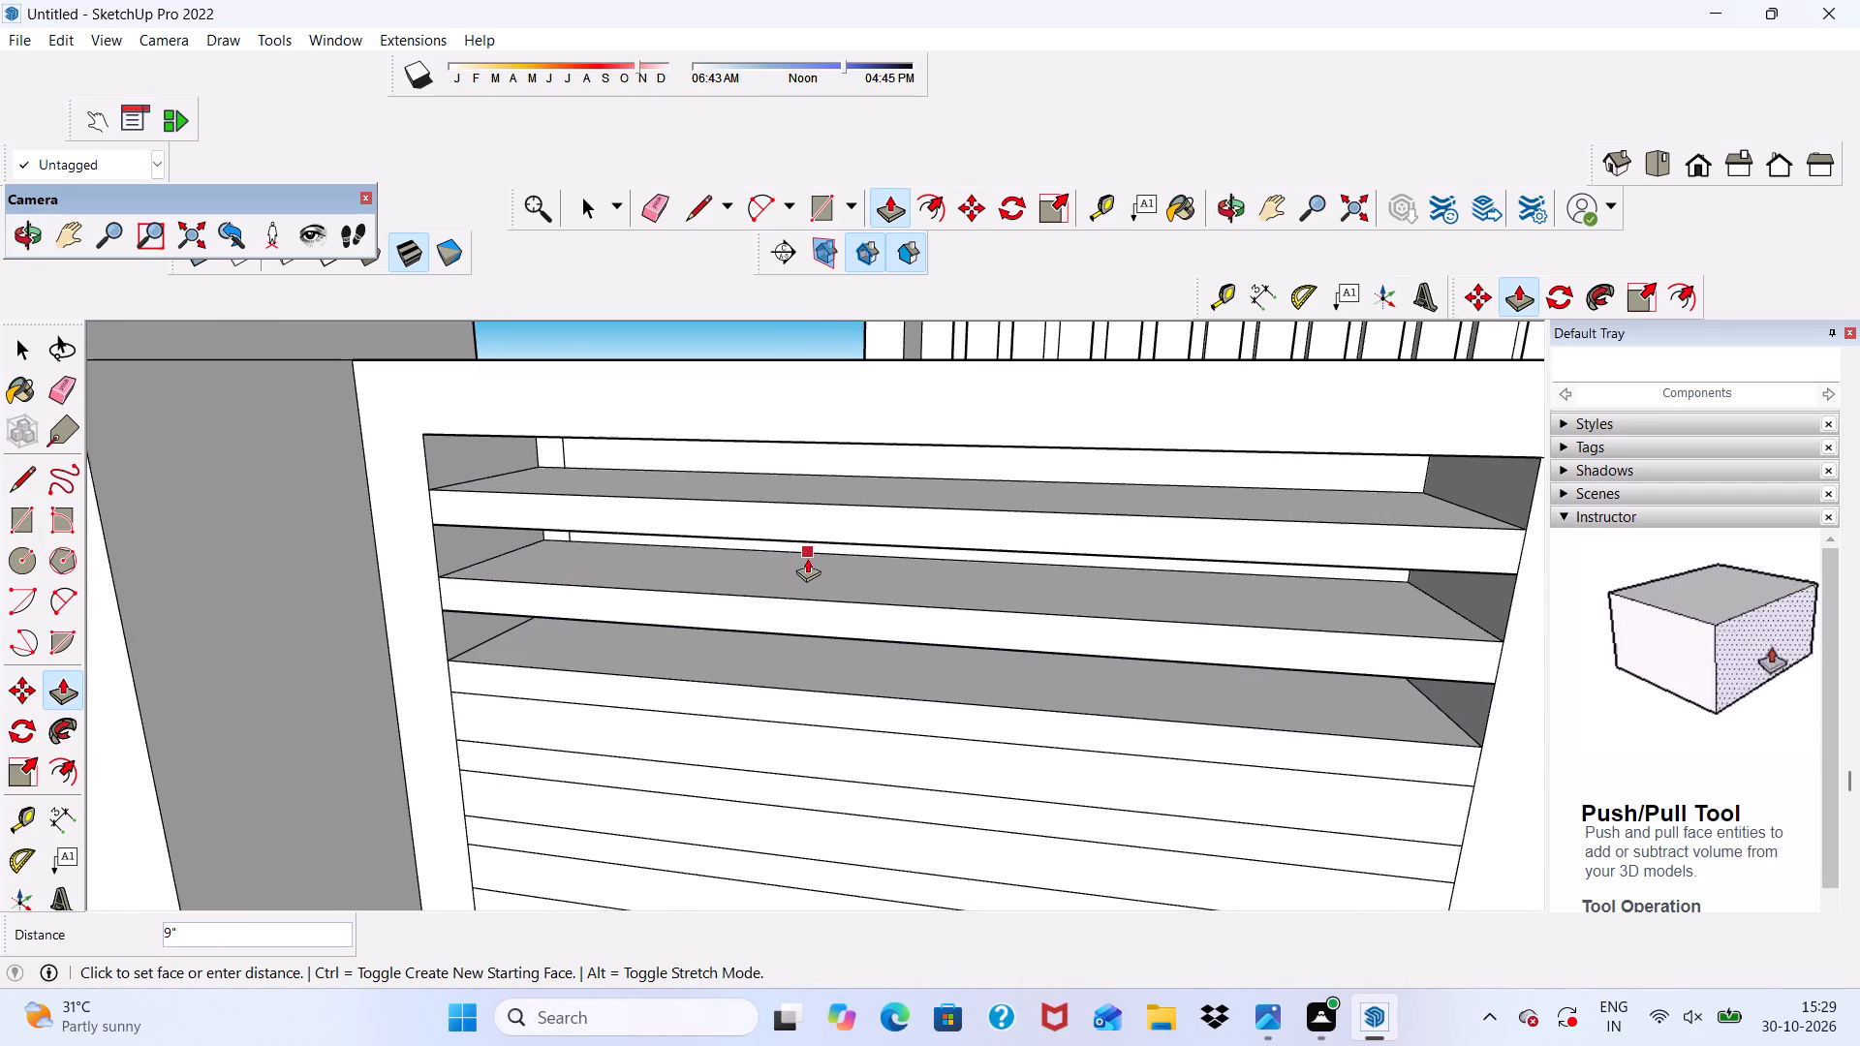
click(807, 558)
scroll(551, 726, up, 3)
click(551, 726)
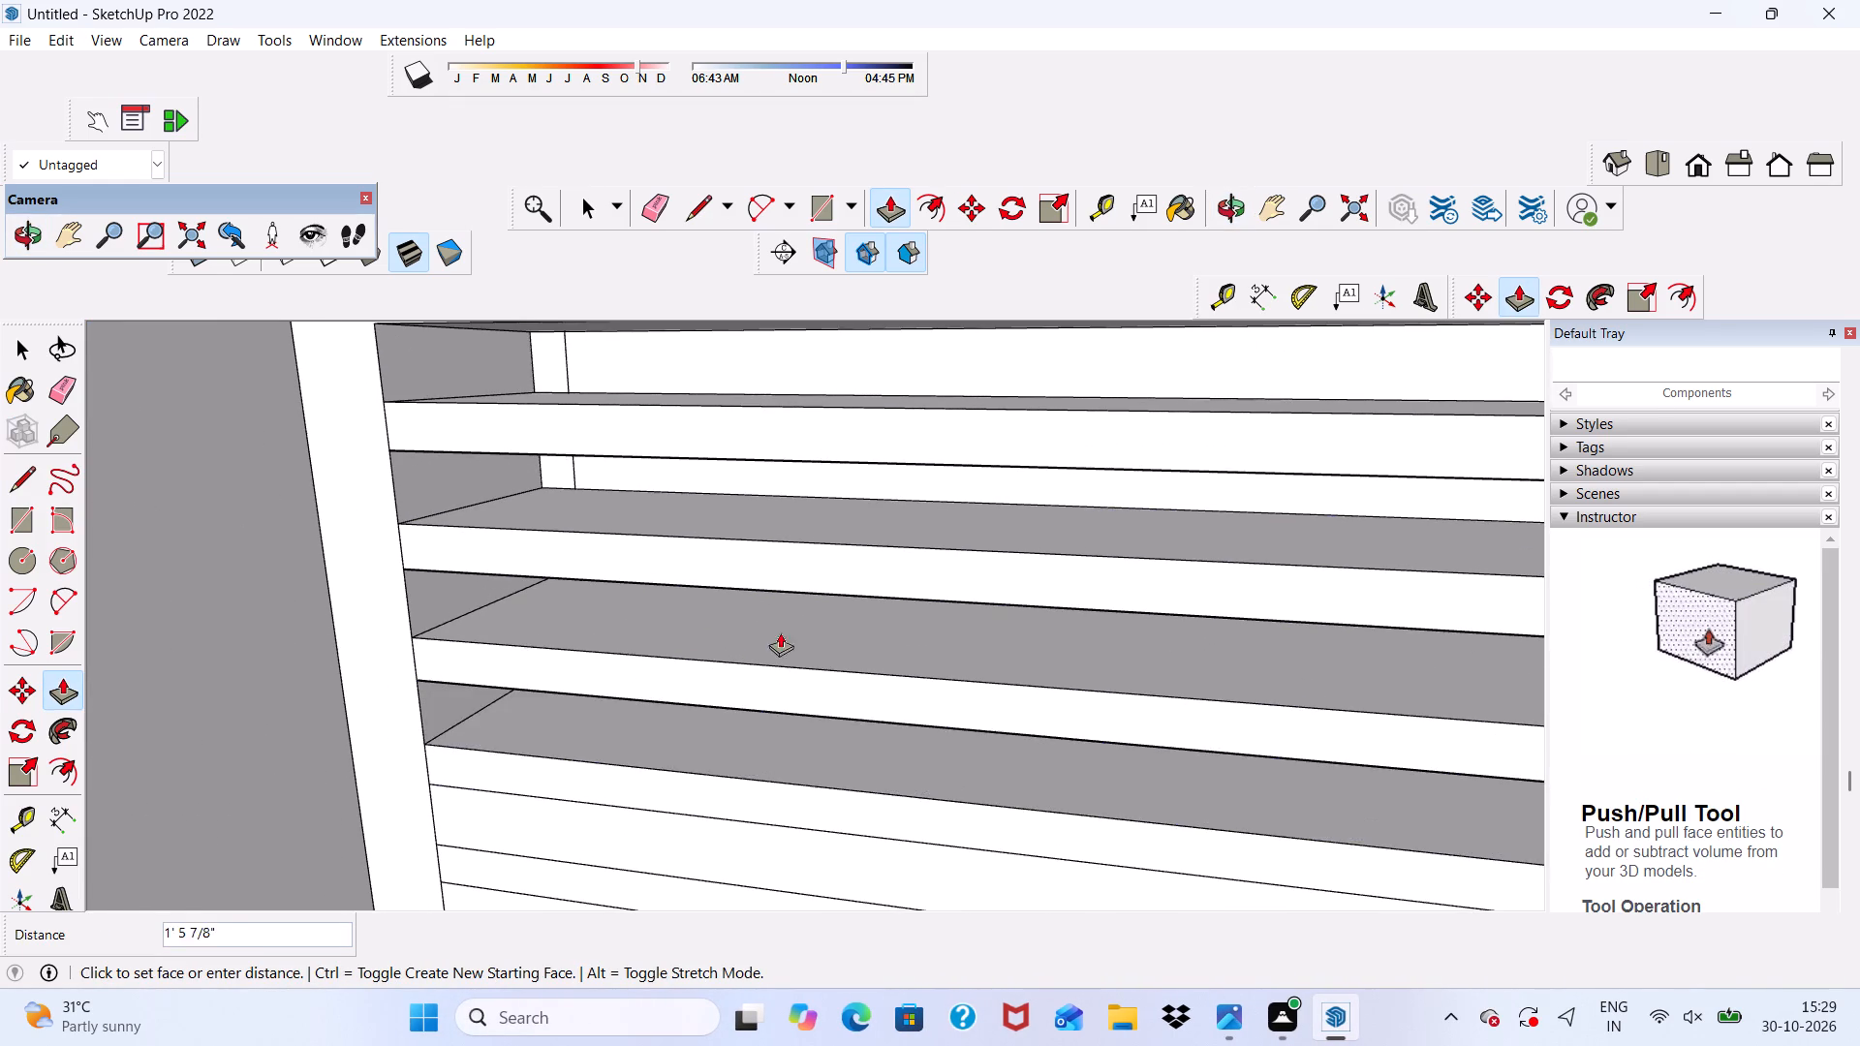
click(982, 496)
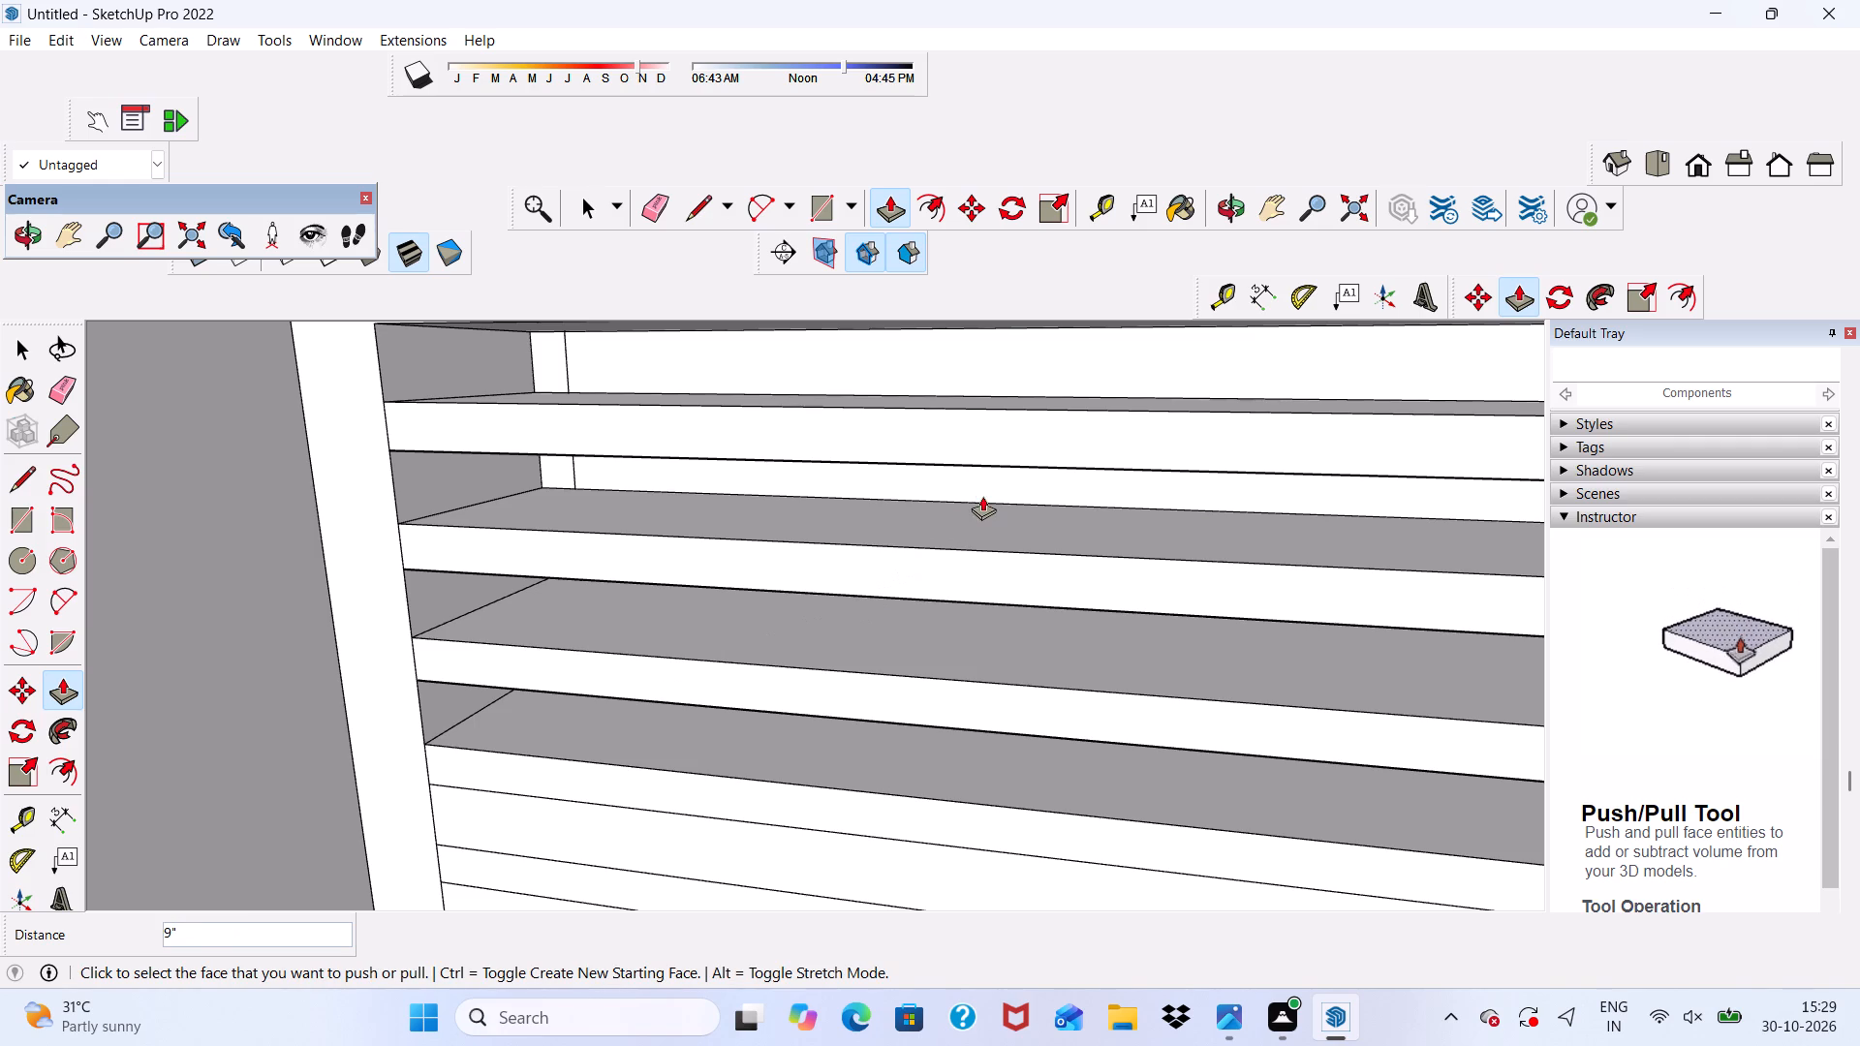
Push the fifth, sixth and seventh gap faces from the top of the gate's left half back 9".
scroll(976, 502, down, 4)
scroll(936, 610, up, 1)
middle_drag(936, 610, 919, 562)
scroll(733, 763, up, 3)
click(717, 758)
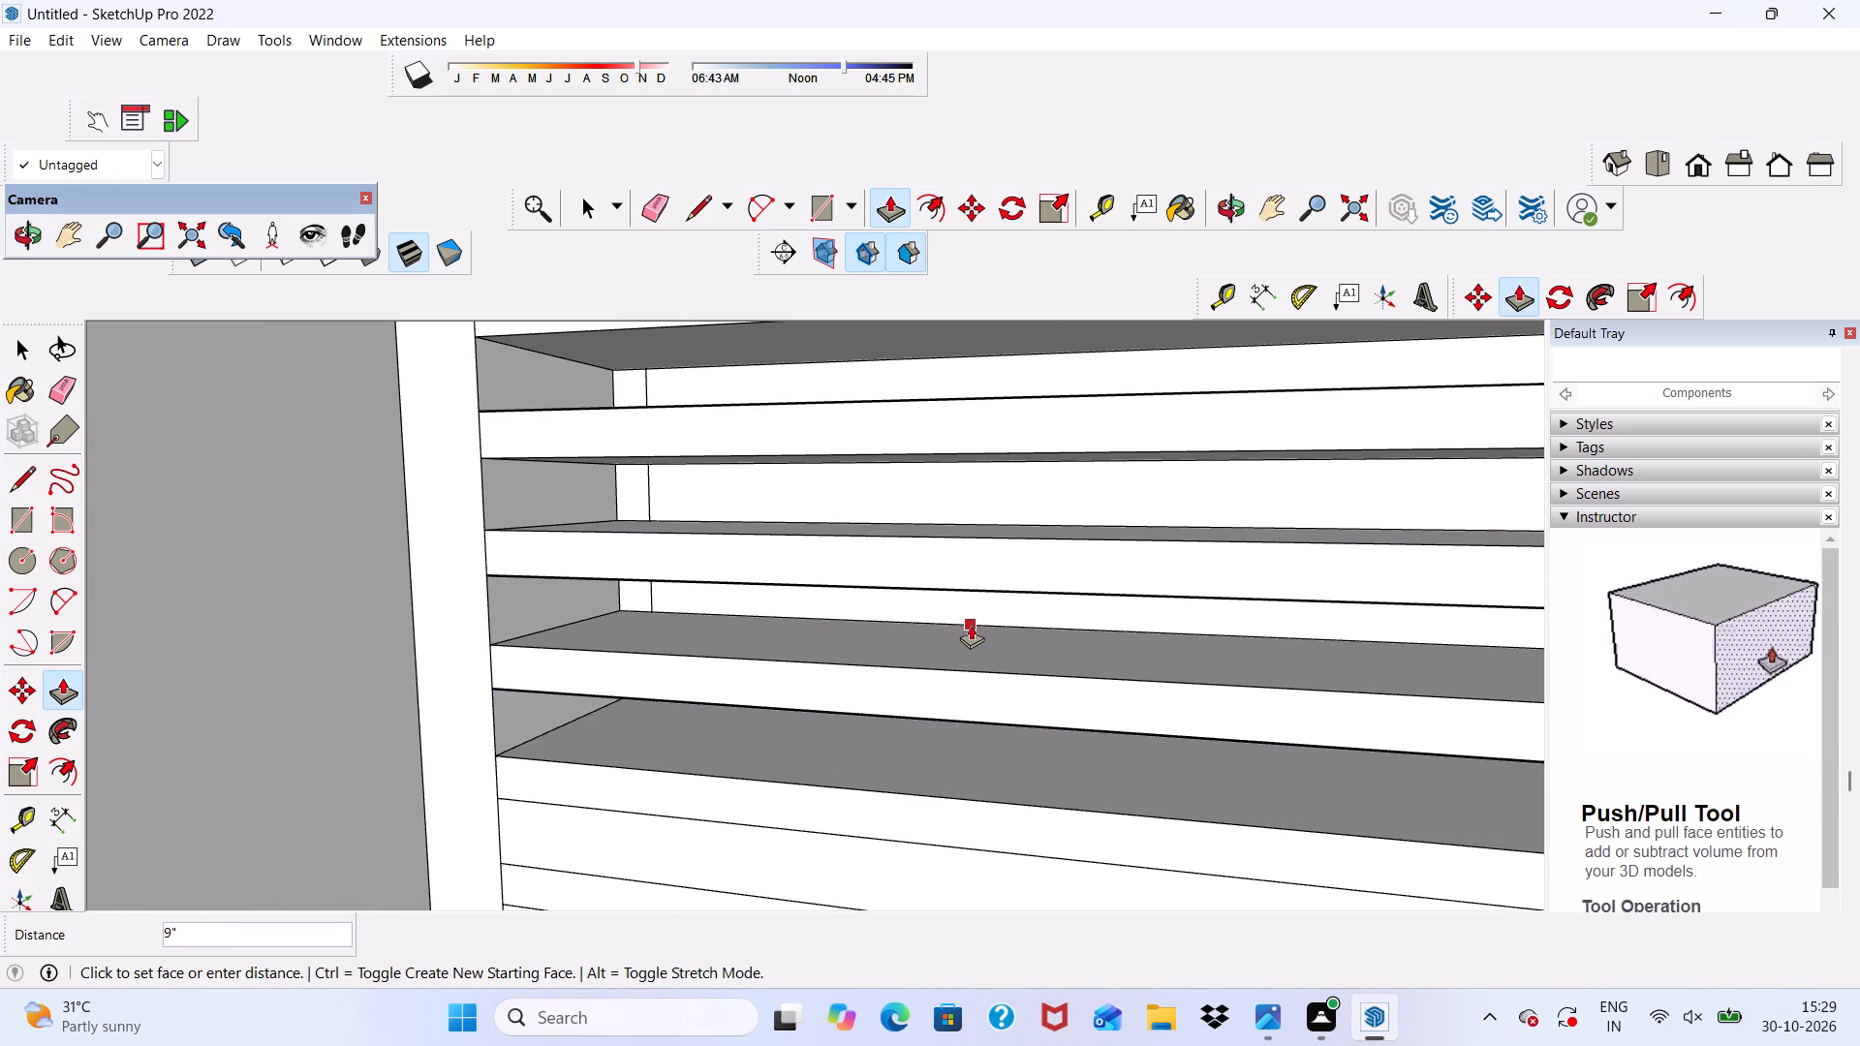
click(971, 625)
scroll(860, 481, down, 6)
scroll(799, 712, up, 3)
click(789, 693)
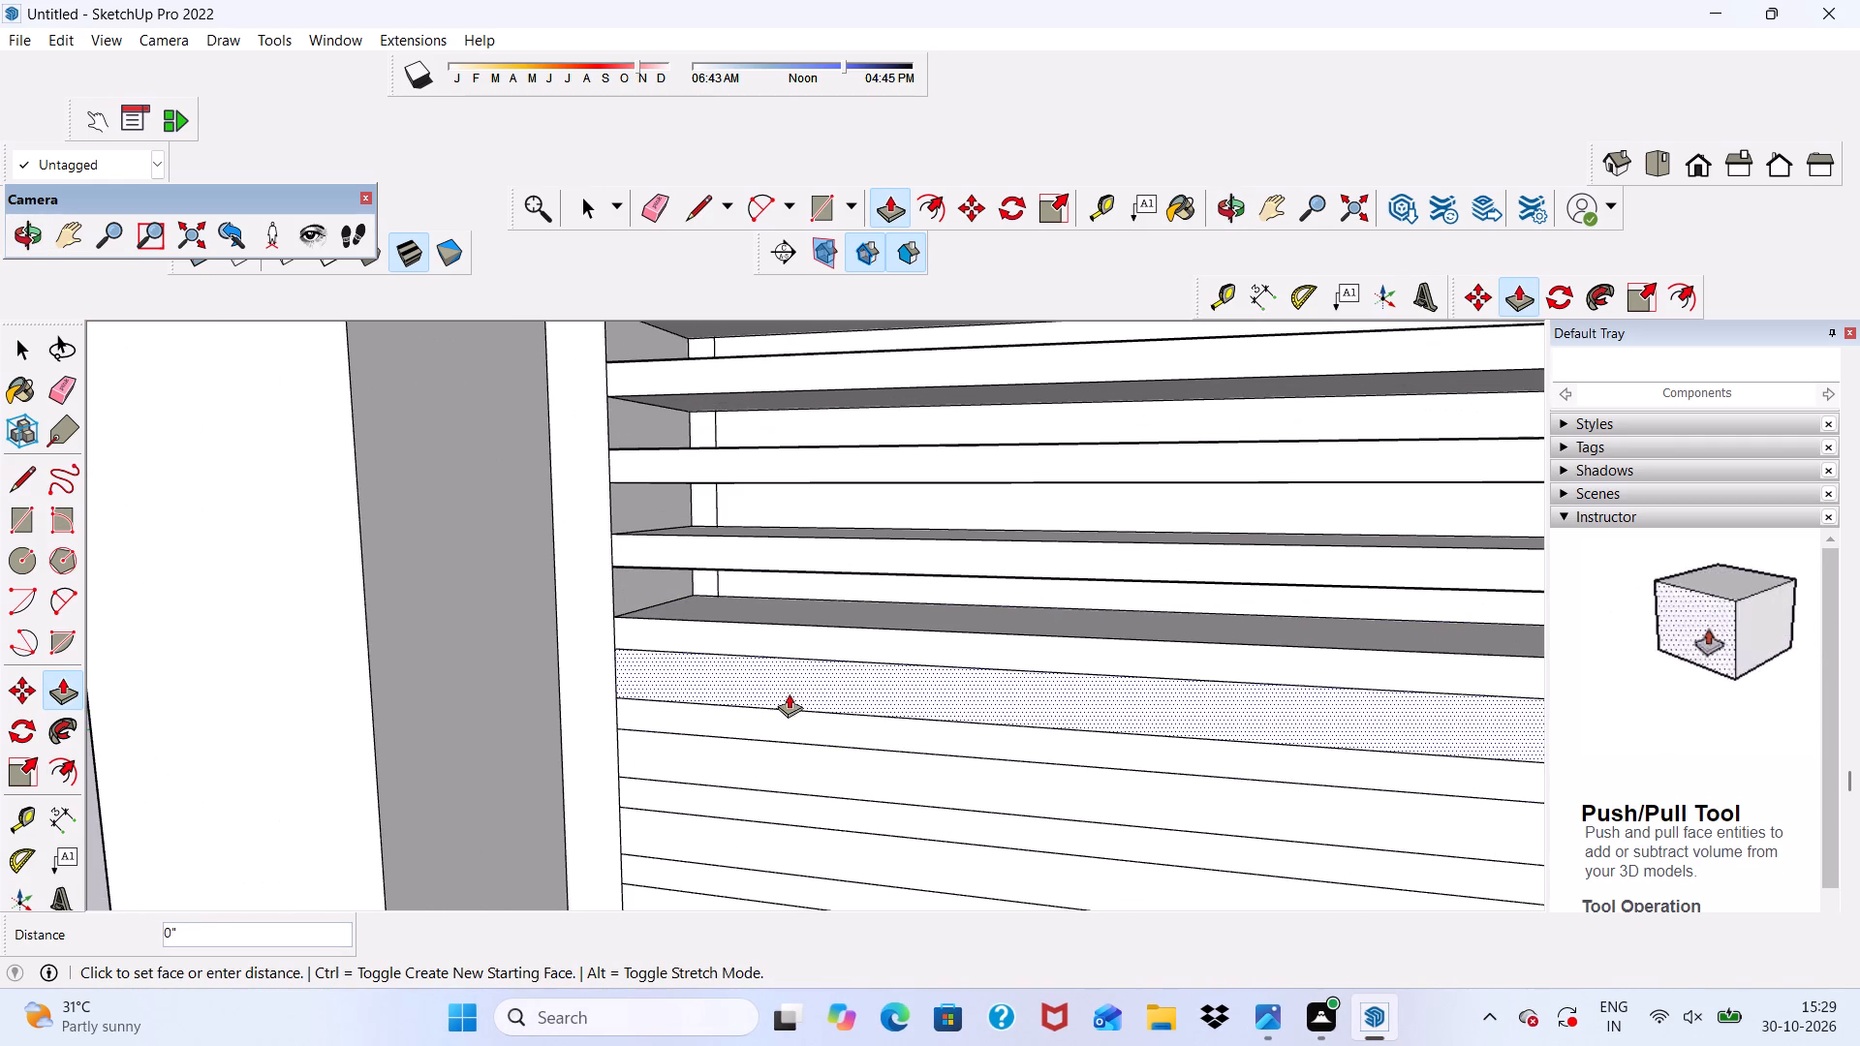
click(1007, 604)
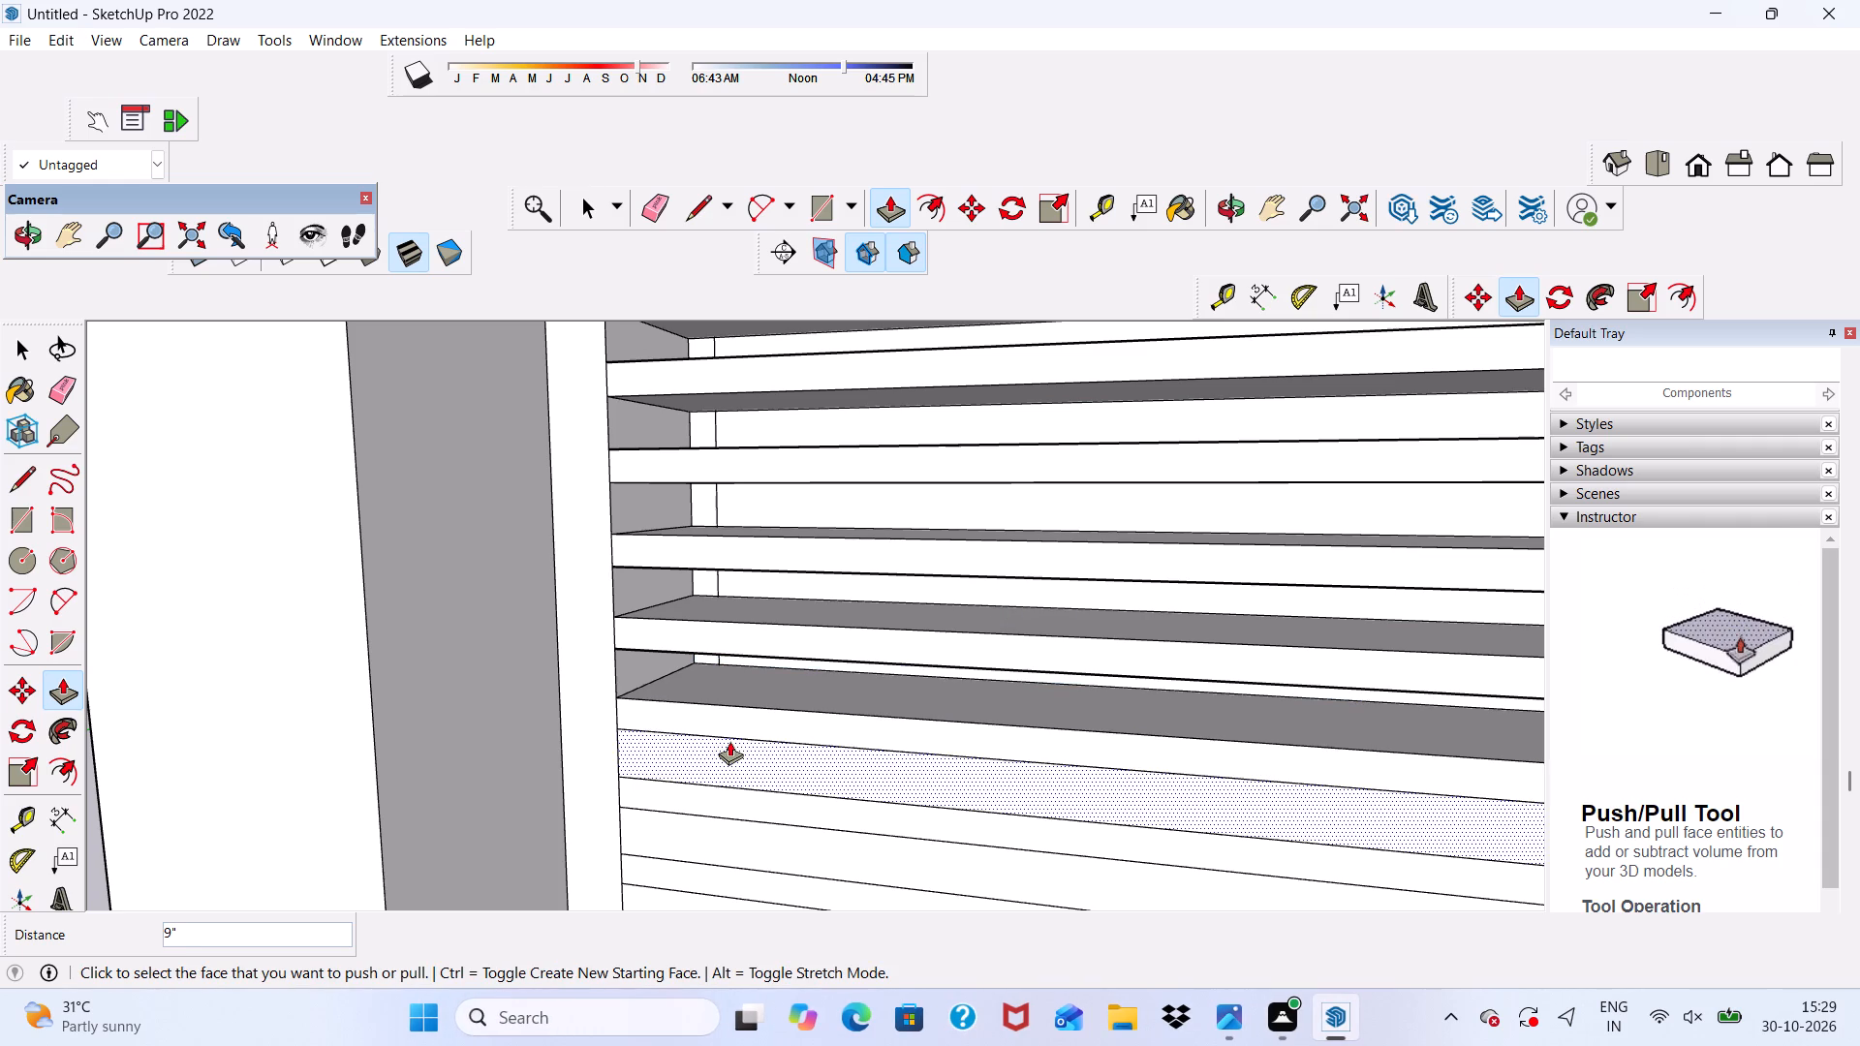
click(726, 757)
click(1003, 599)
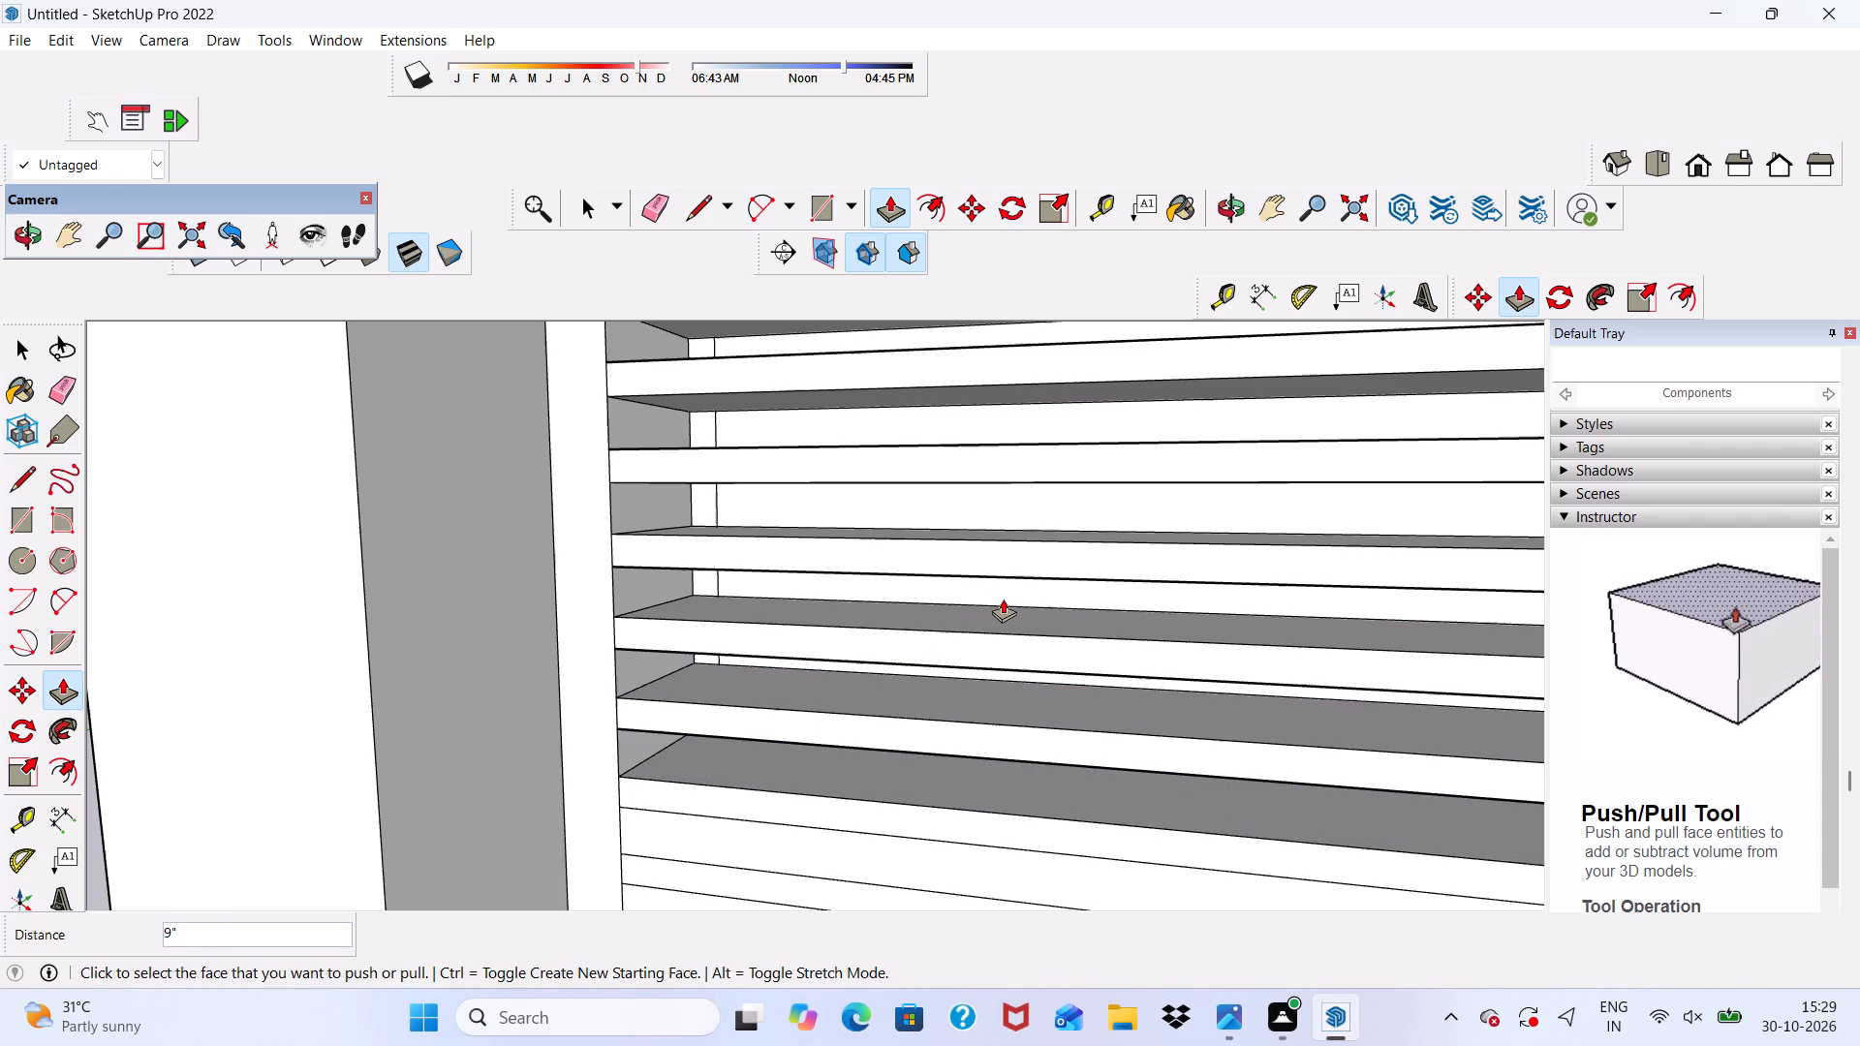
Push the eighth and ninth gap faces from the top of the gate's left half back 9".
scroll(904, 651, down, 3)
middle_drag(853, 756, 729, 747)
scroll(812, 586, down, 6)
scroll(821, 700, up, 6)
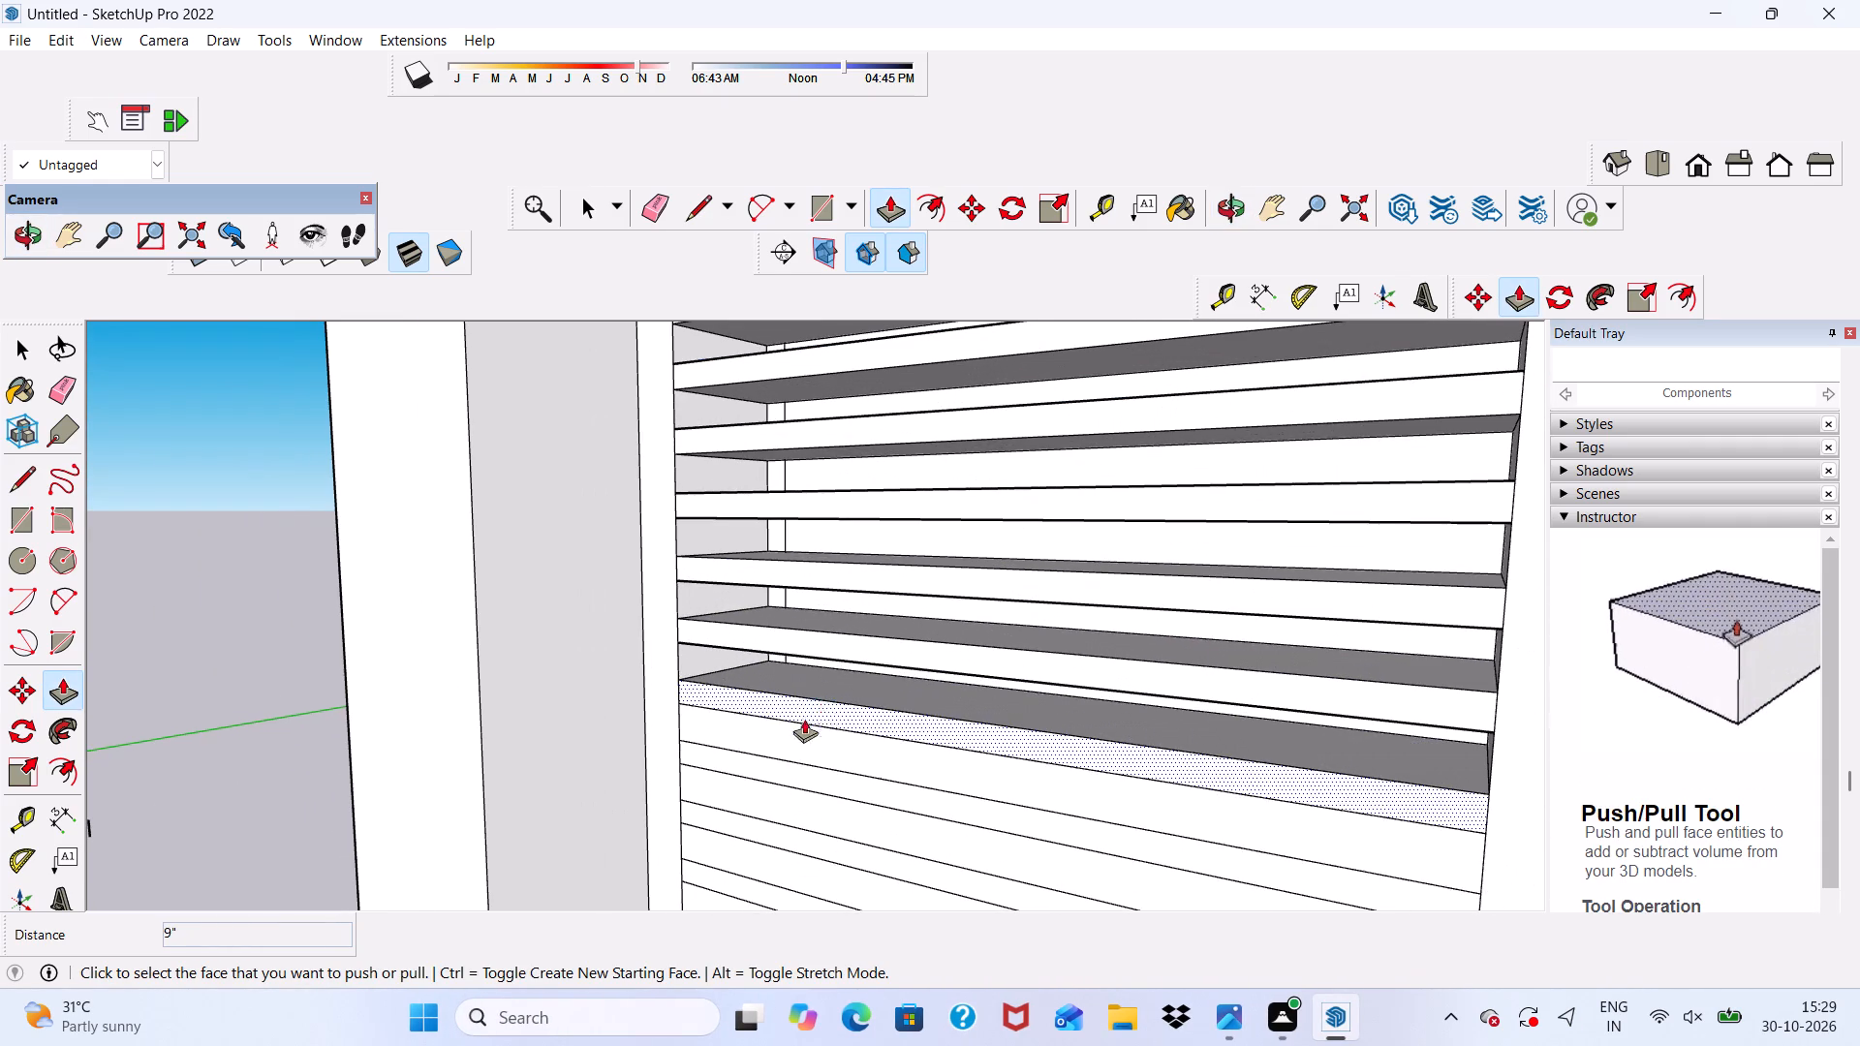
click(760, 735)
scroll(1011, 684, up, 2)
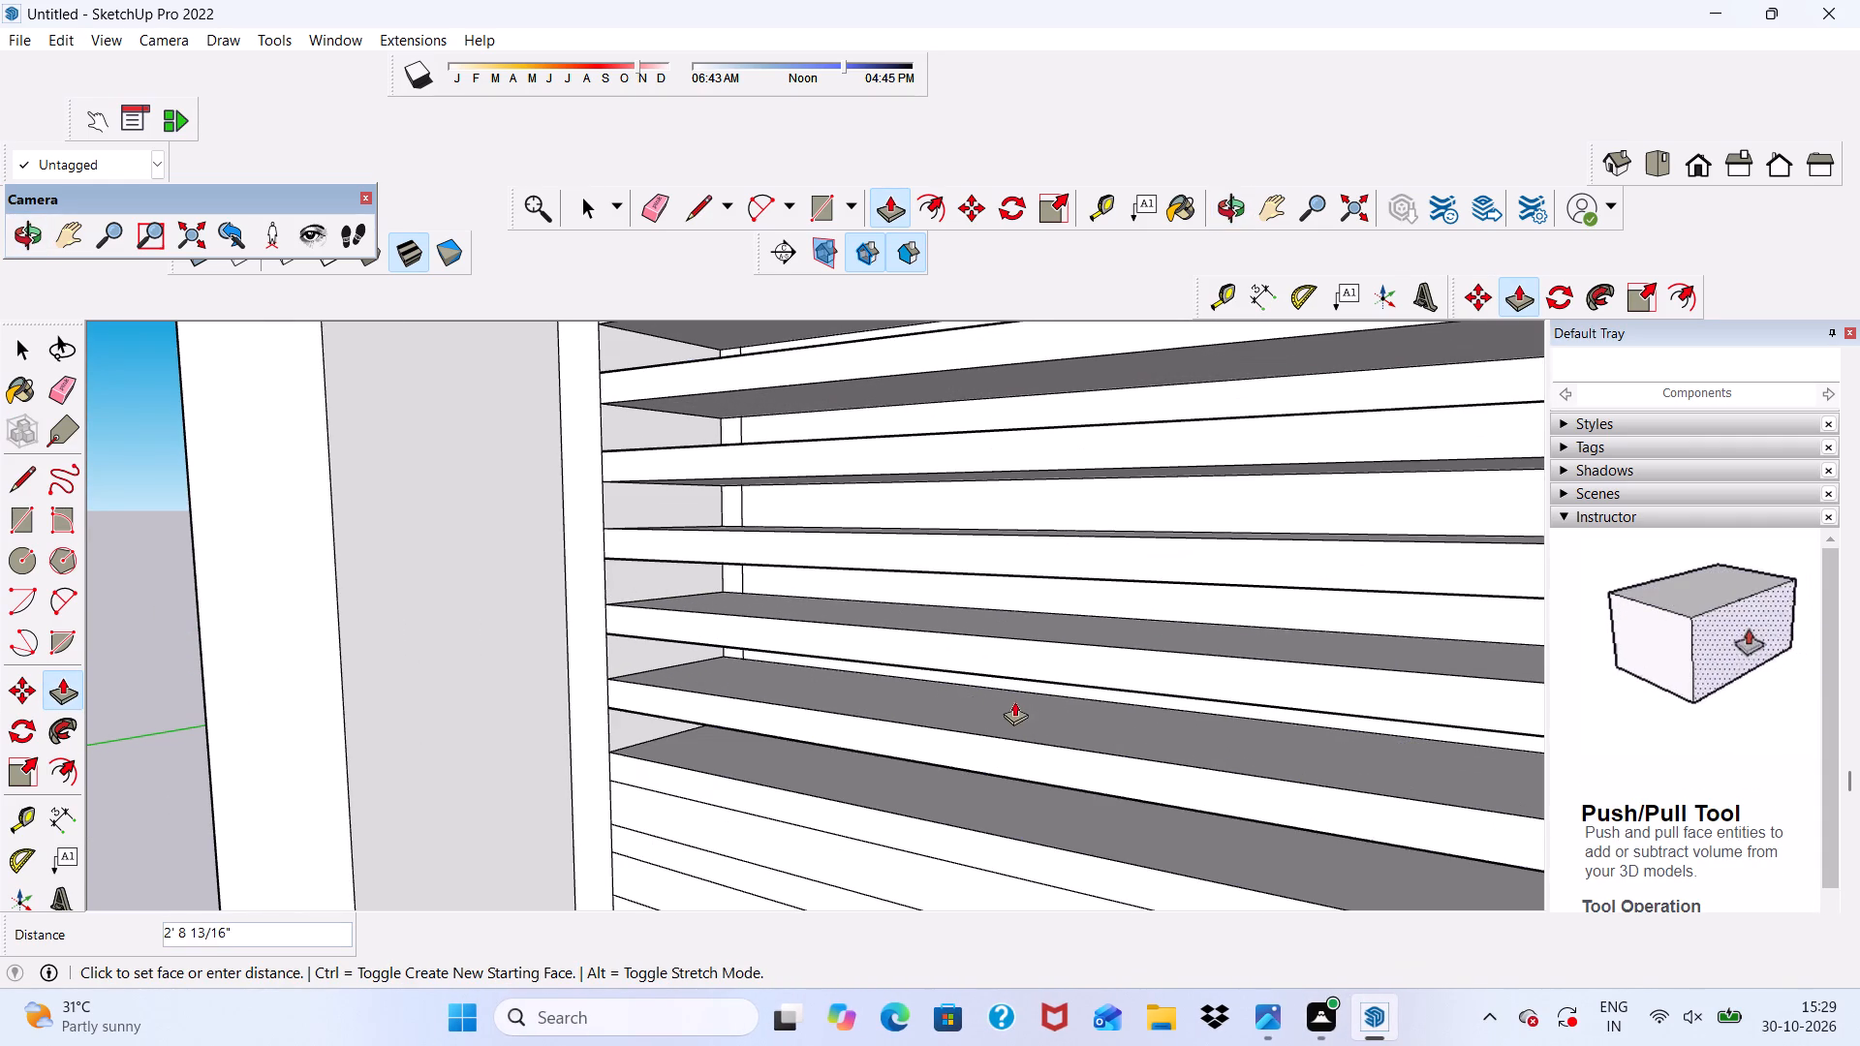
middle_drag(1047, 682, 1164, 699)
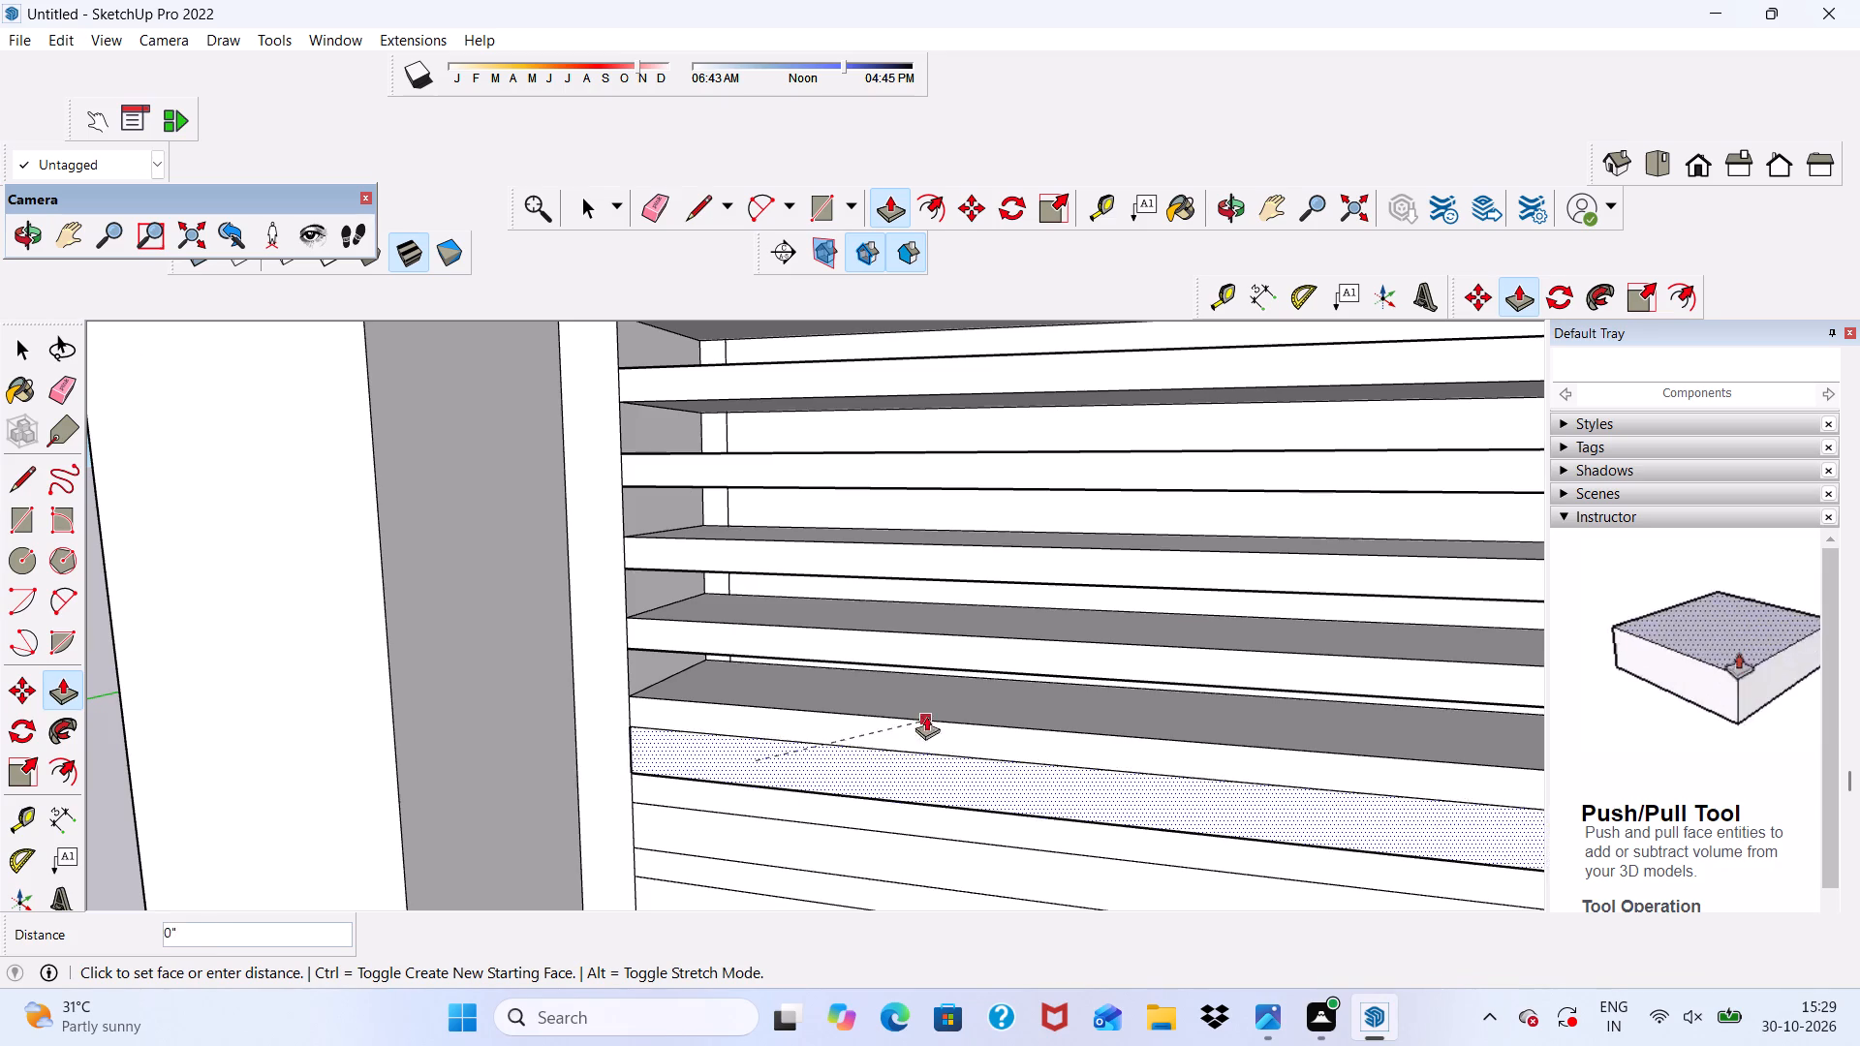
scroll(1067, 699, up, 5)
click(1068, 672)
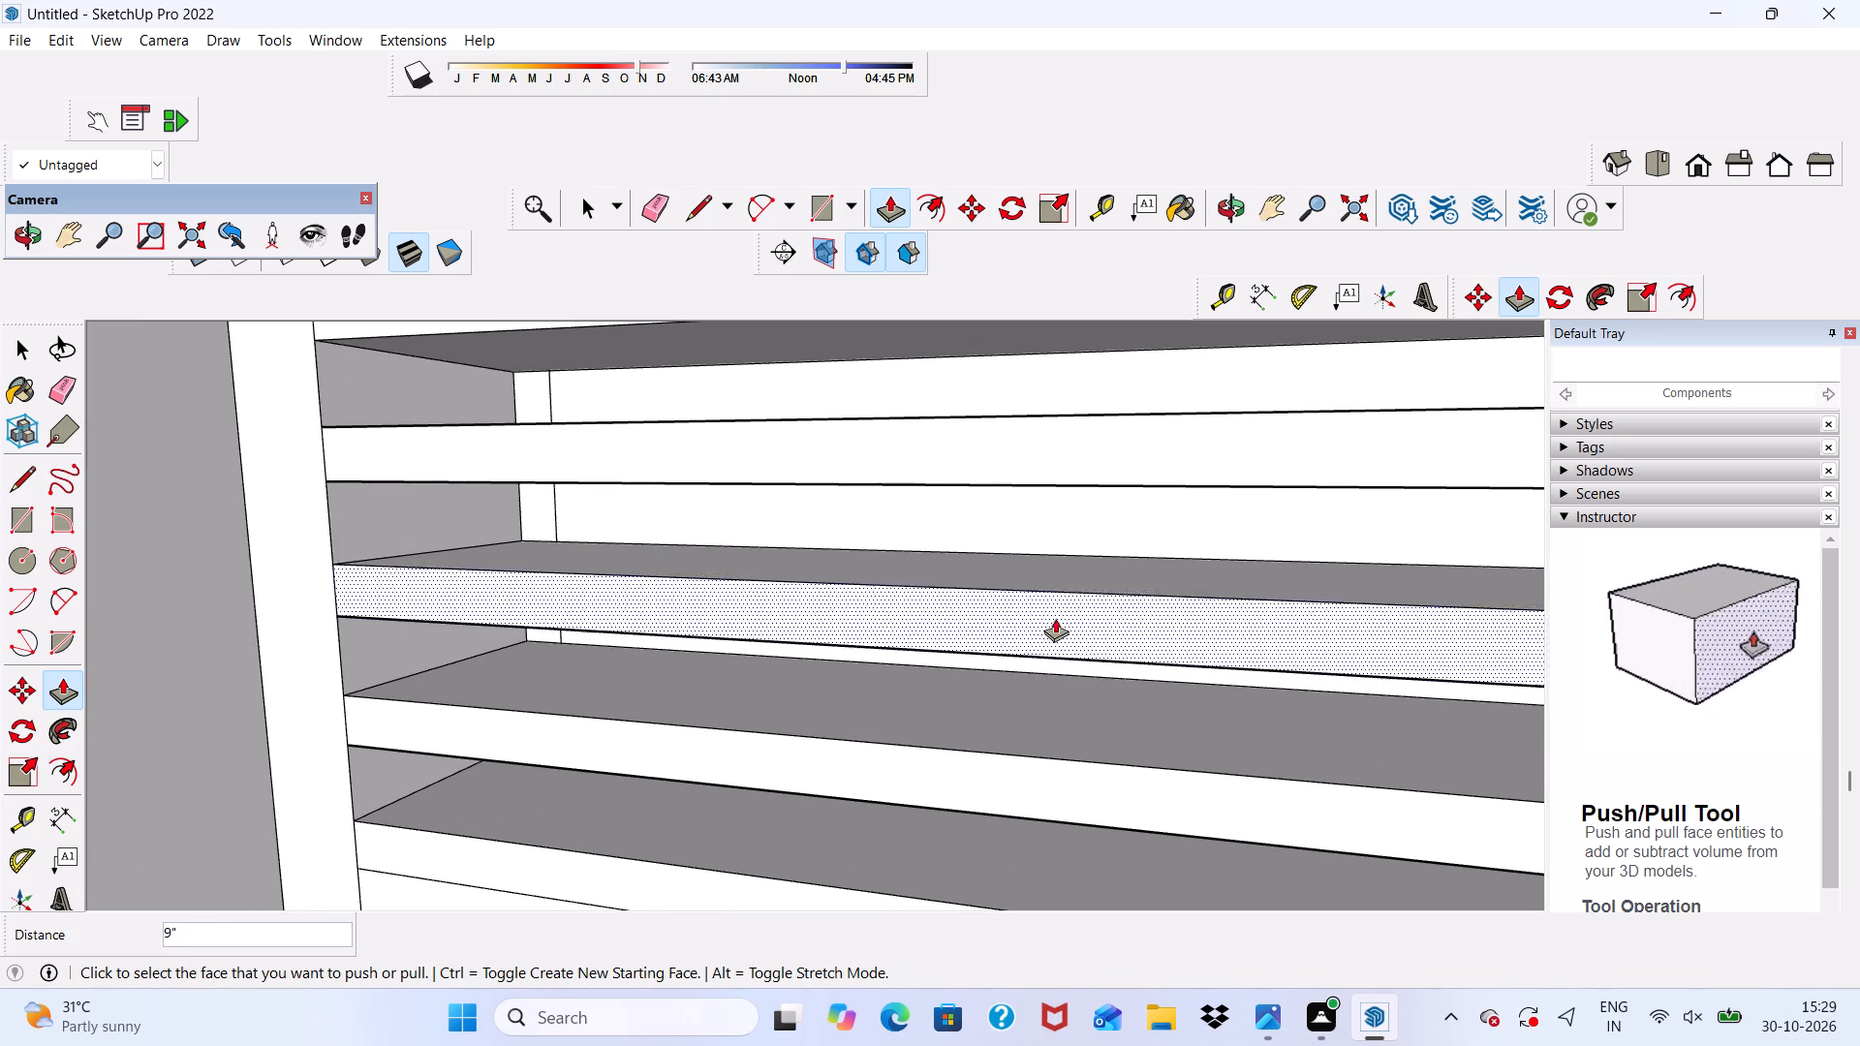
scroll(956, 554, down, 11)
scroll(961, 744, up, 5)
scroll(747, 594, up, 4)
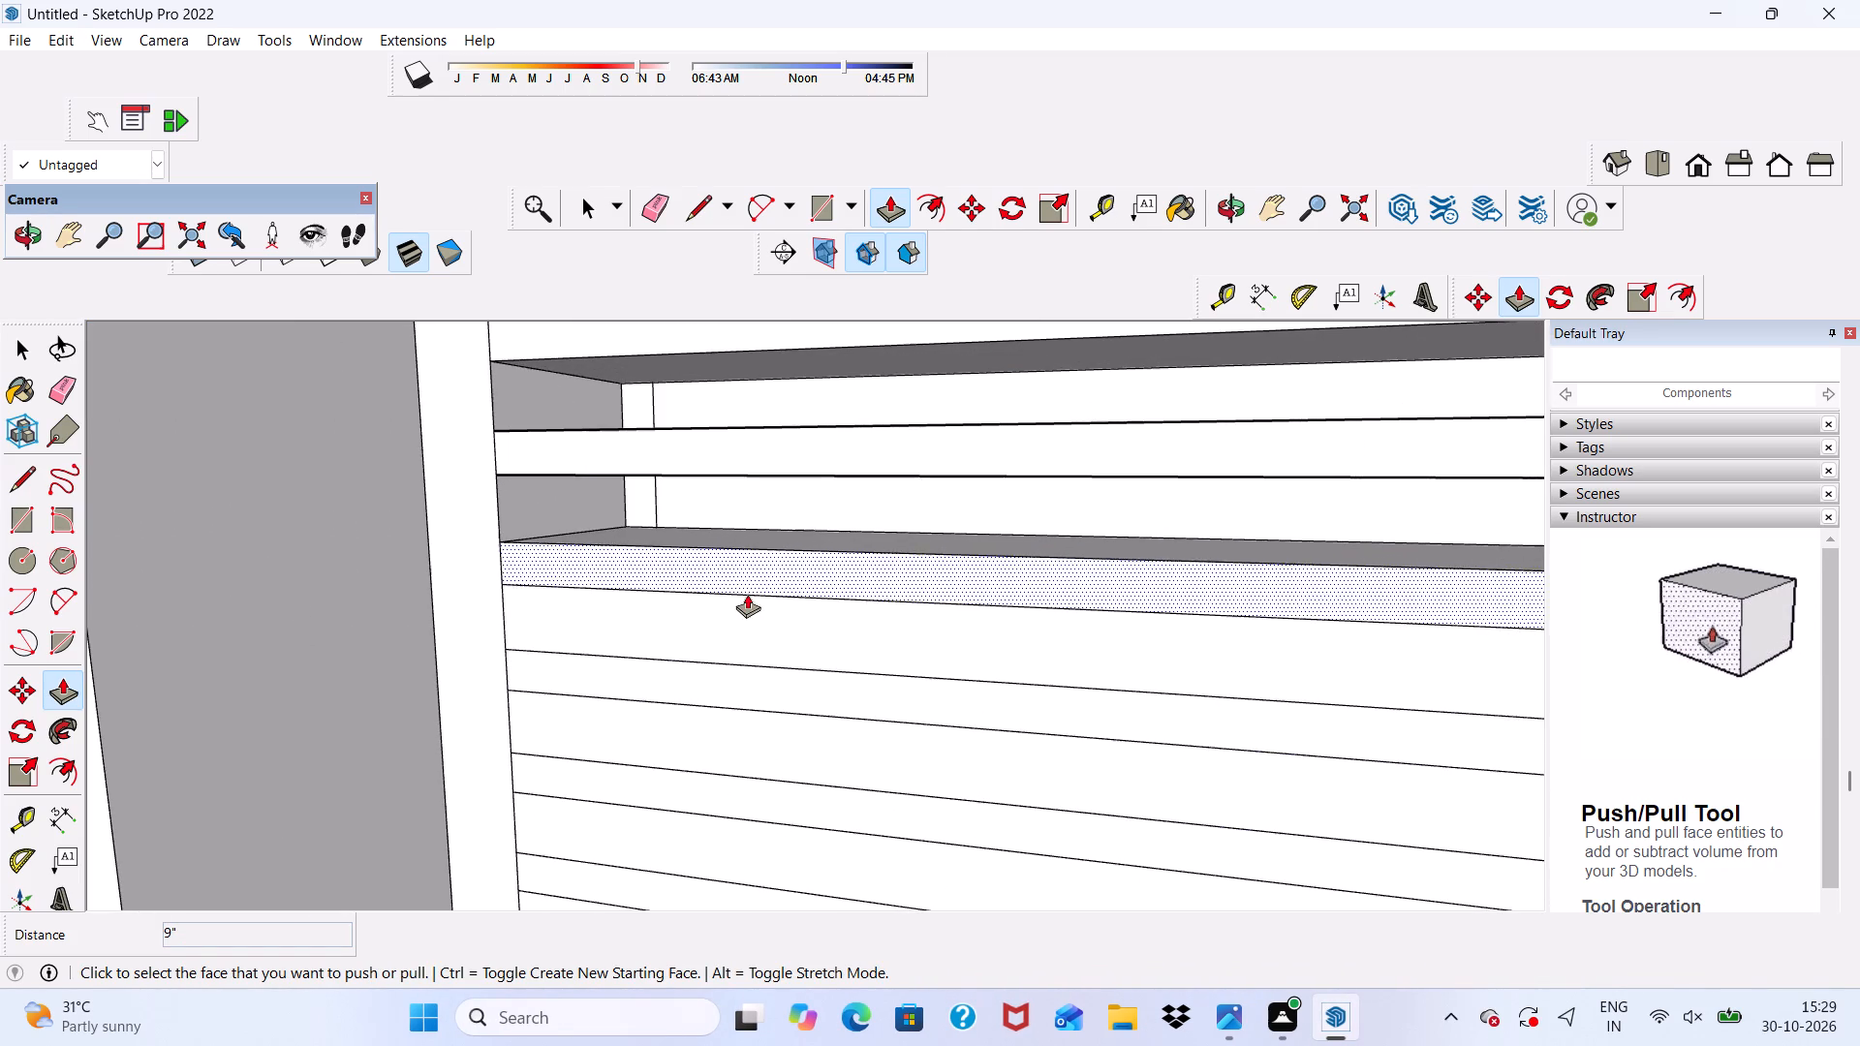
click(724, 625)
click(895, 529)
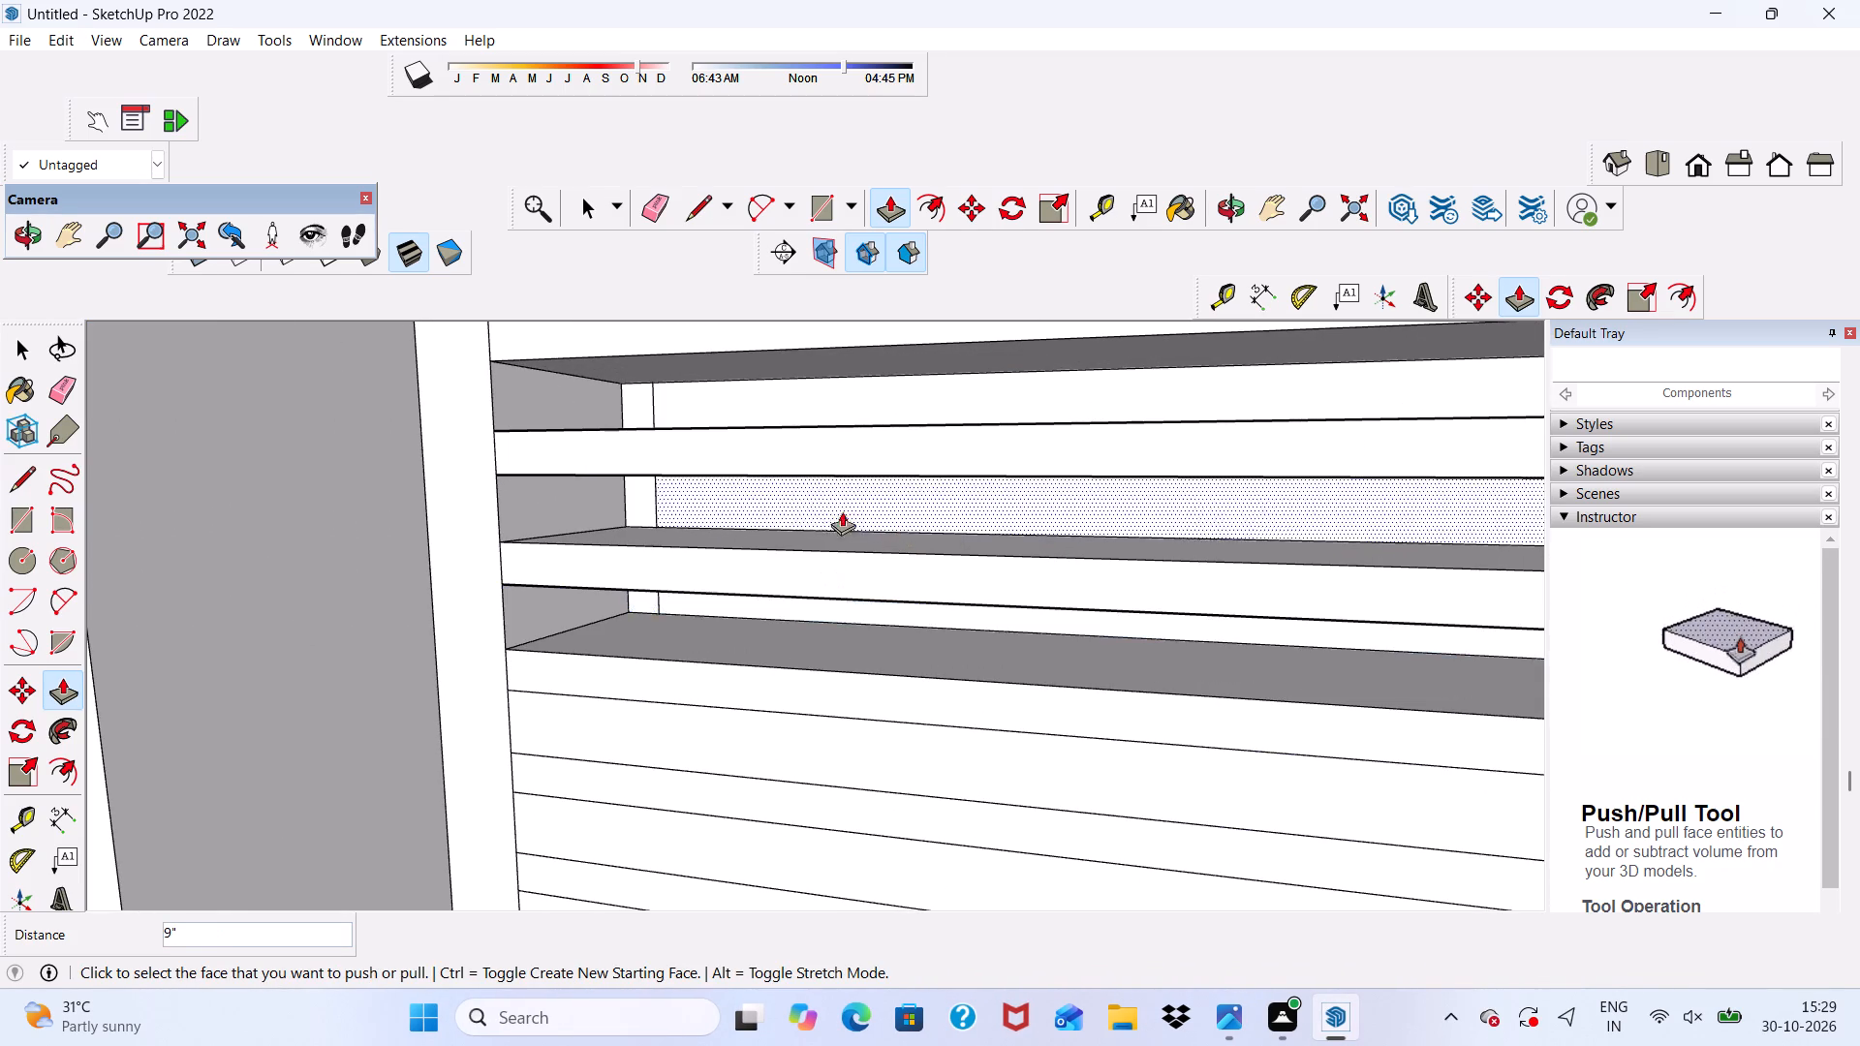
Push the tenth and eleventh gap faces from the top of the gate's left half back 9".
scroll(783, 510, down, 5)
scroll(721, 662, up, 3)
click(726, 638)
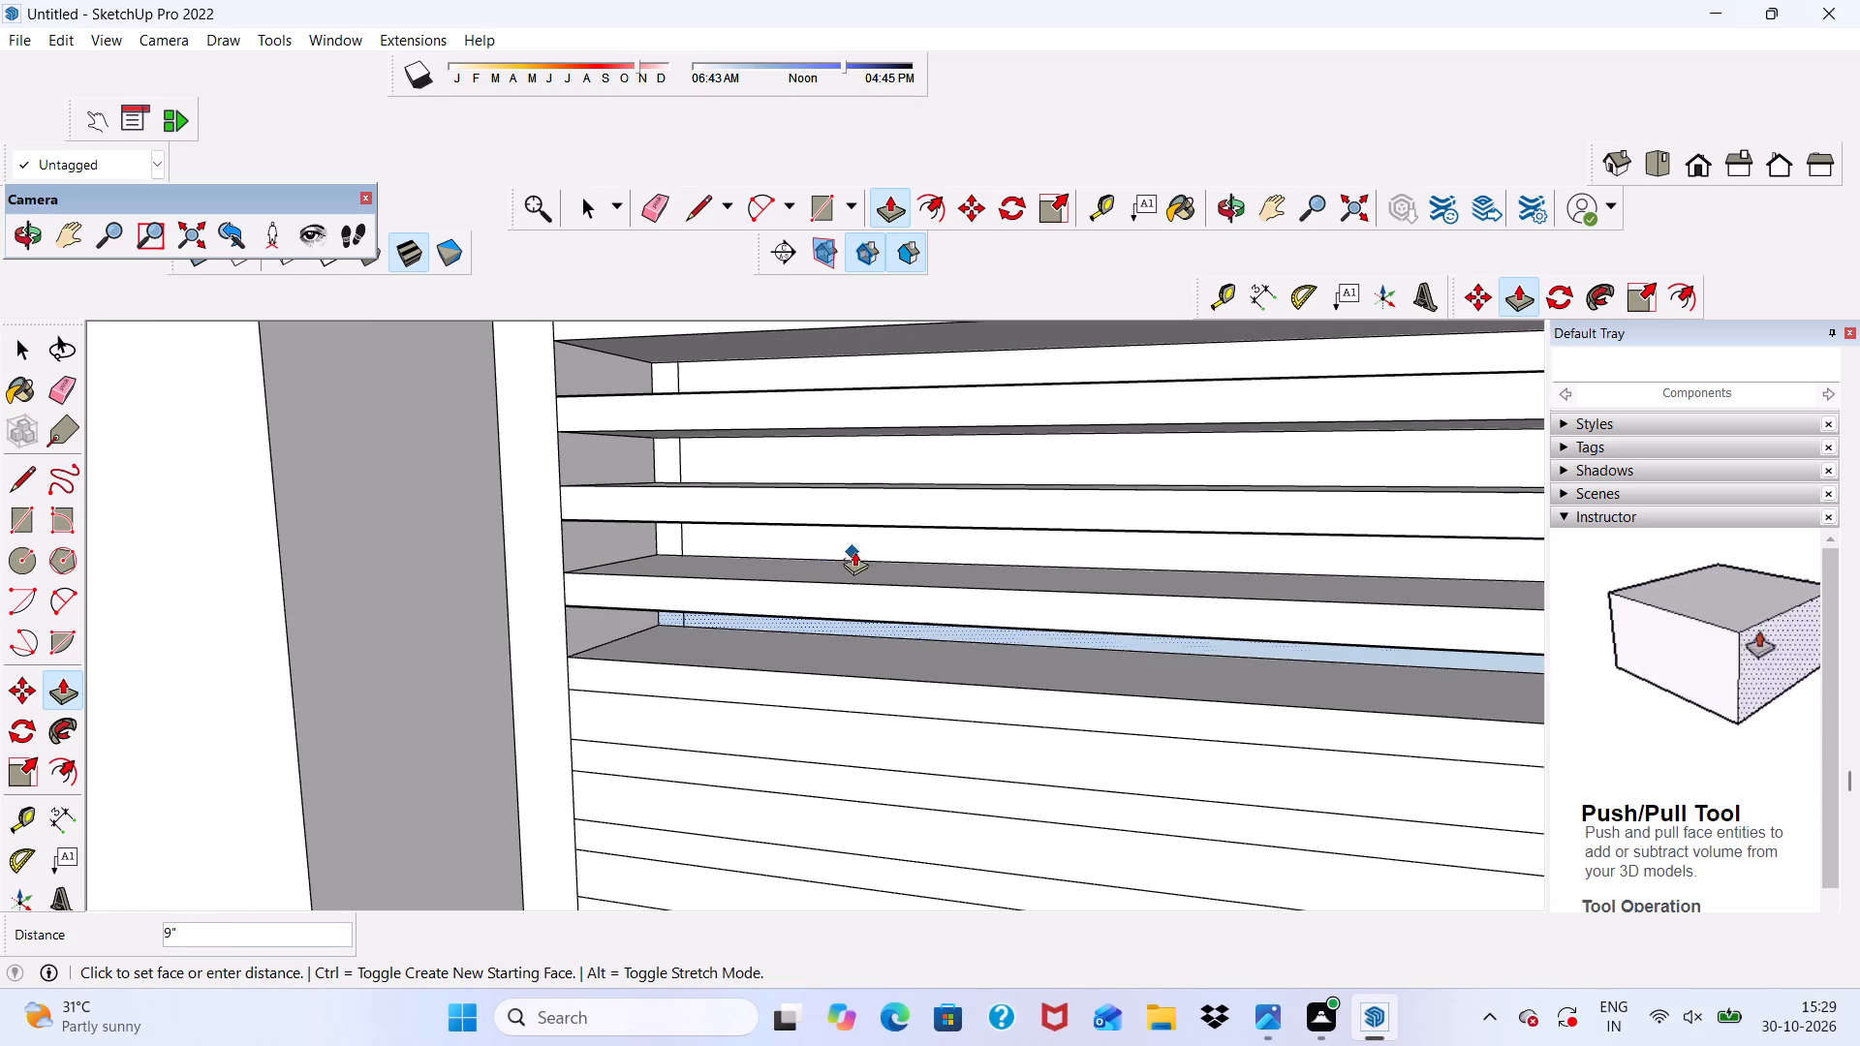
scroll(922, 563, up, 3)
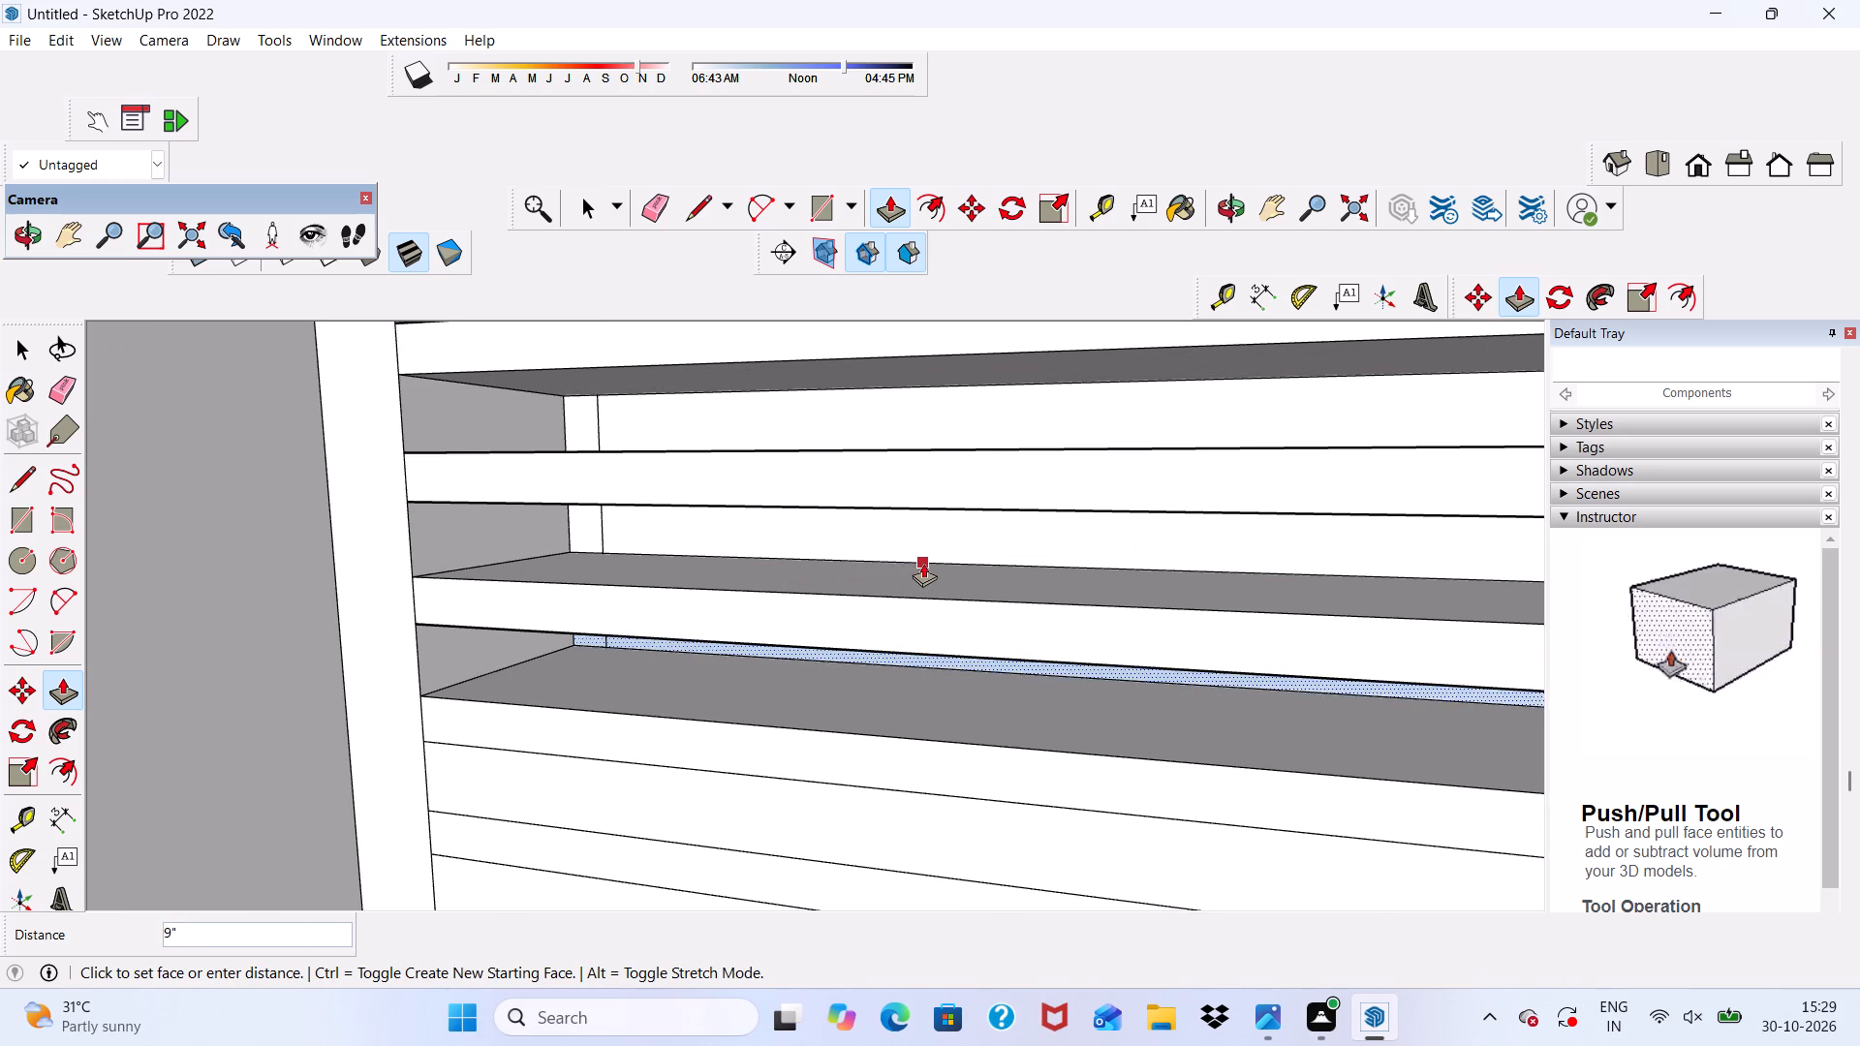
click(923, 563)
scroll(876, 498, down, 6)
scroll(782, 723, up, 5)
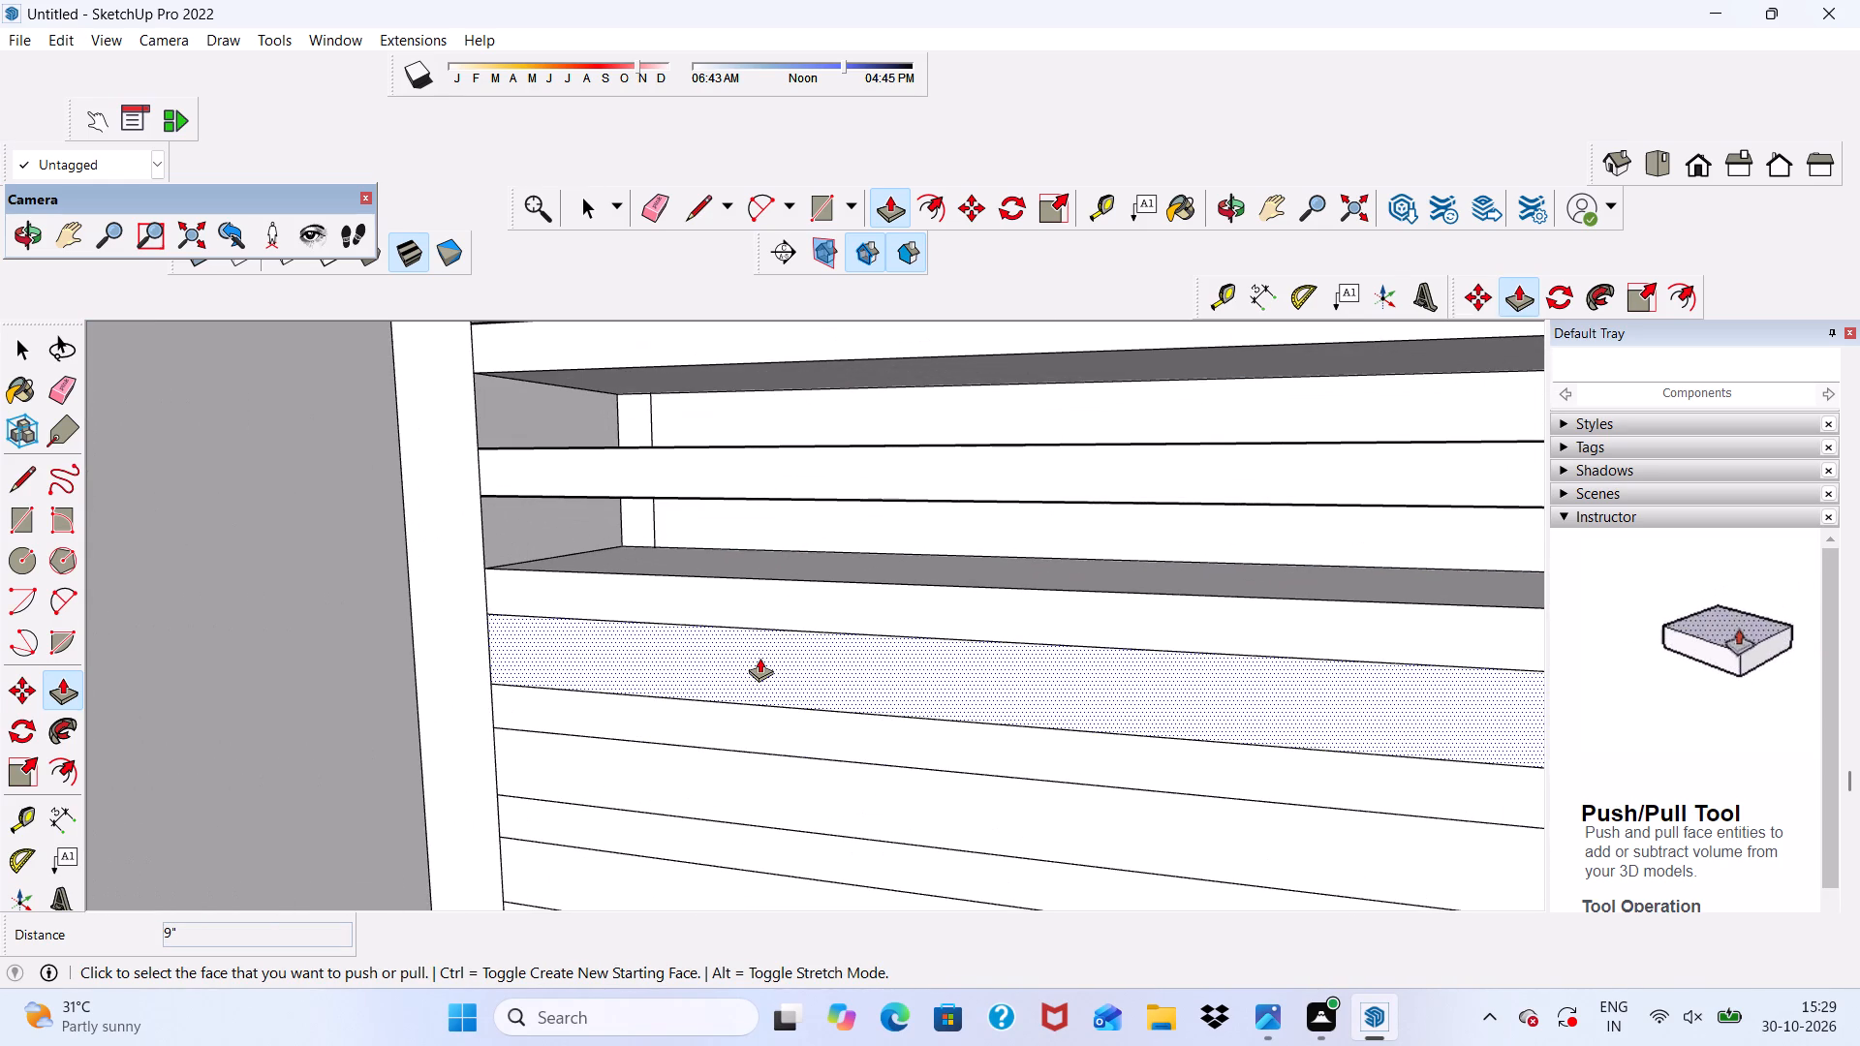
click(759, 658)
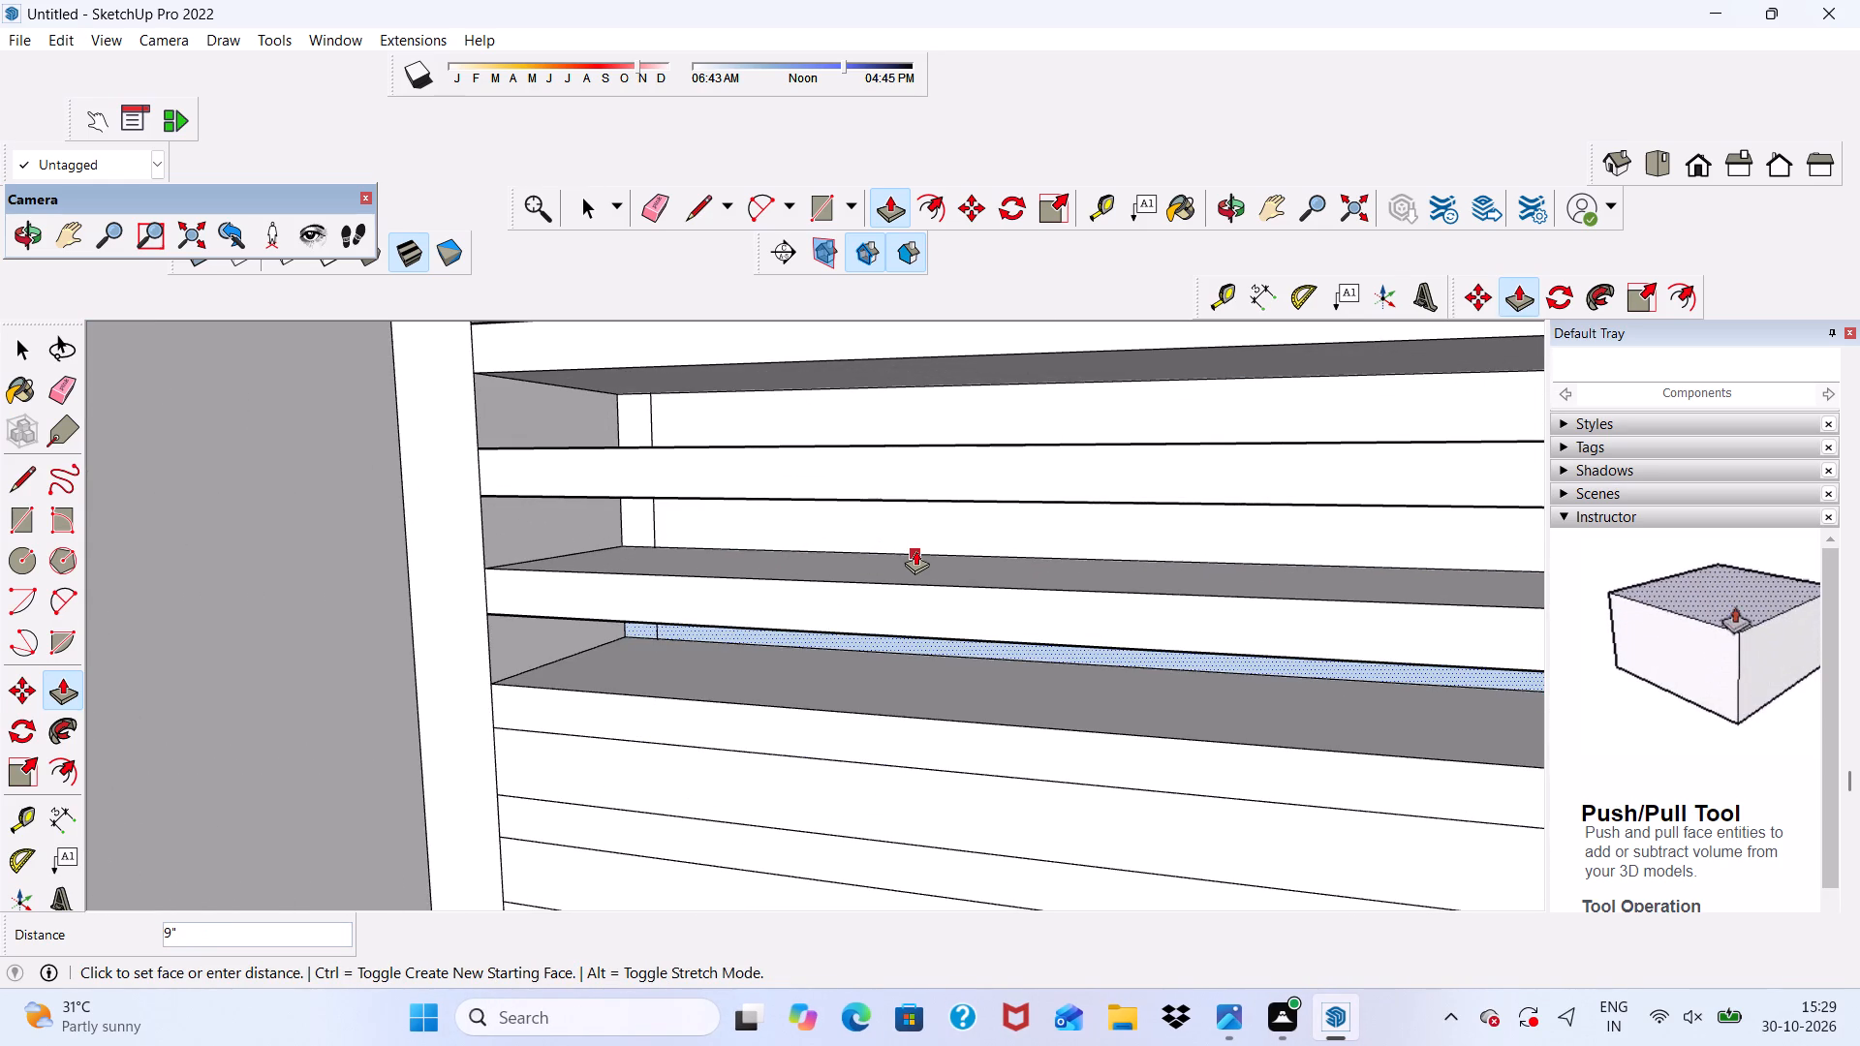
click(915, 550)
Push the last three gap faces at the bottom of the gate's left half back 9".
scroll(912, 502, down, 5)
scroll(800, 676, up, 4)
click(800, 676)
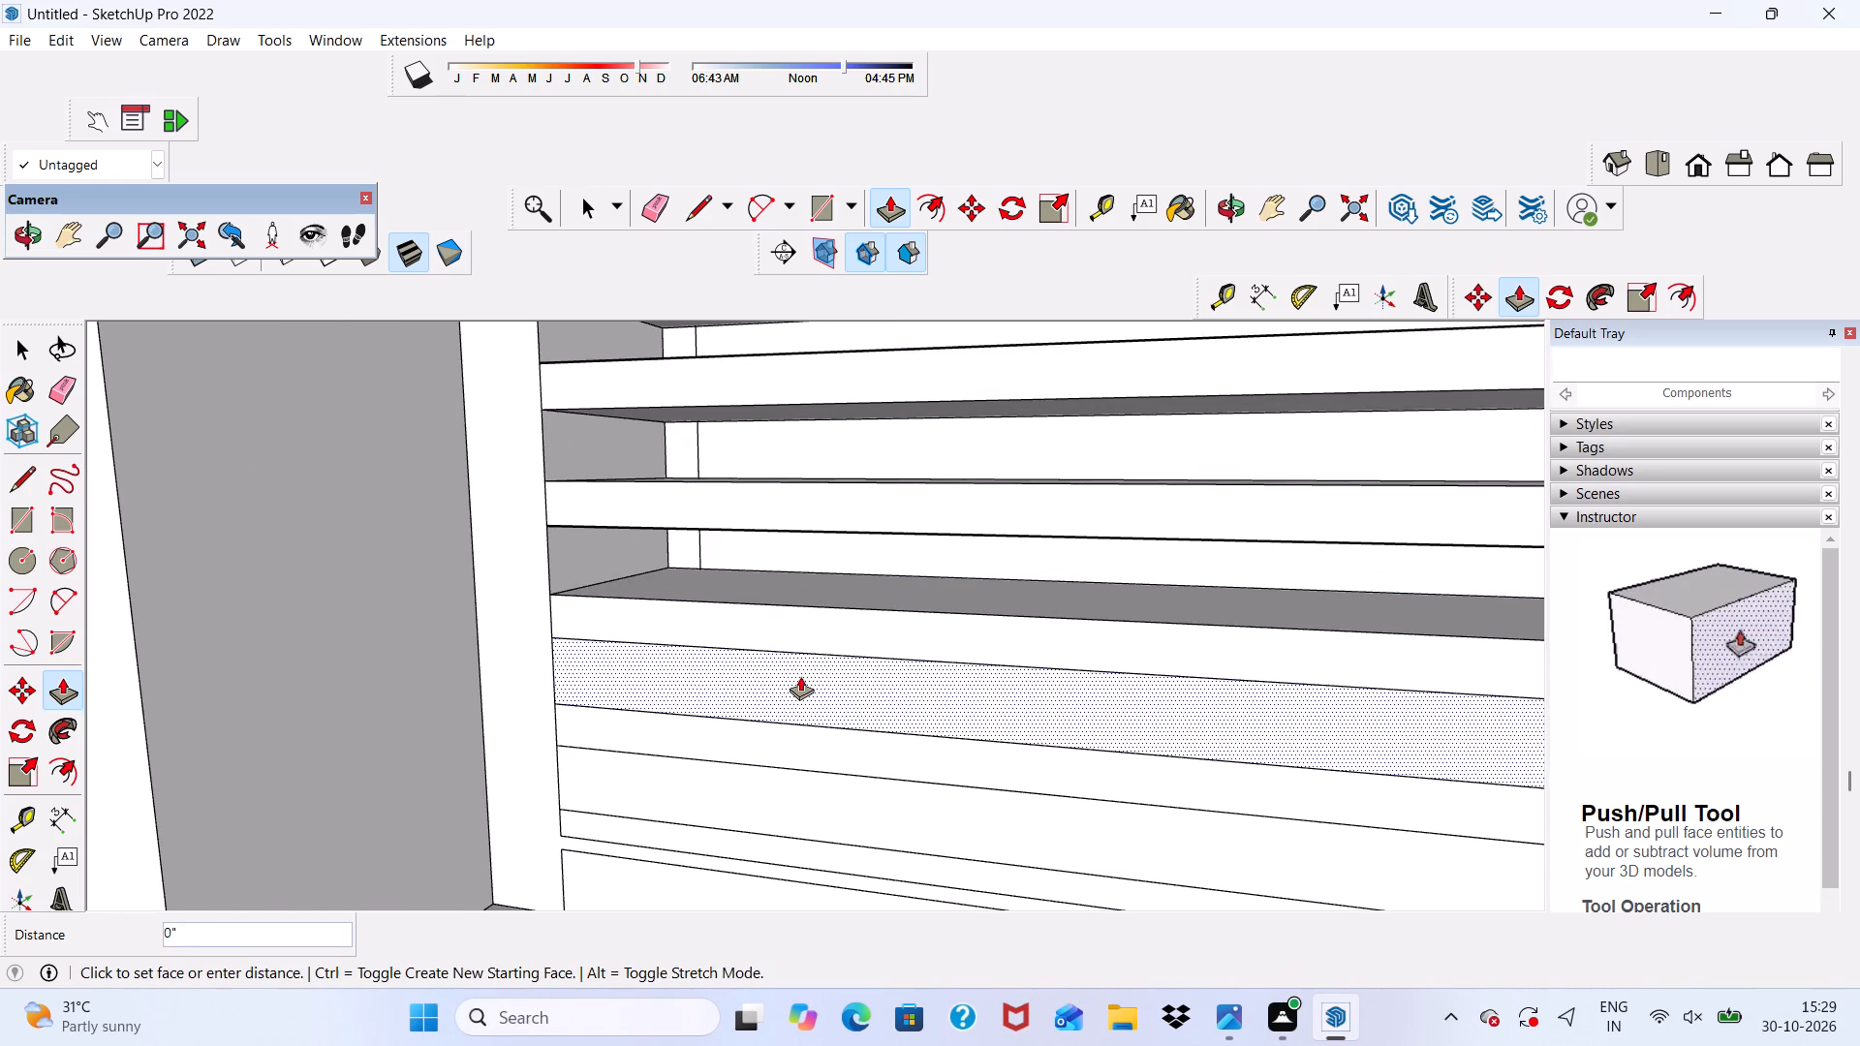
scroll(965, 562, up, 2)
scroll(931, 592, down, 1)
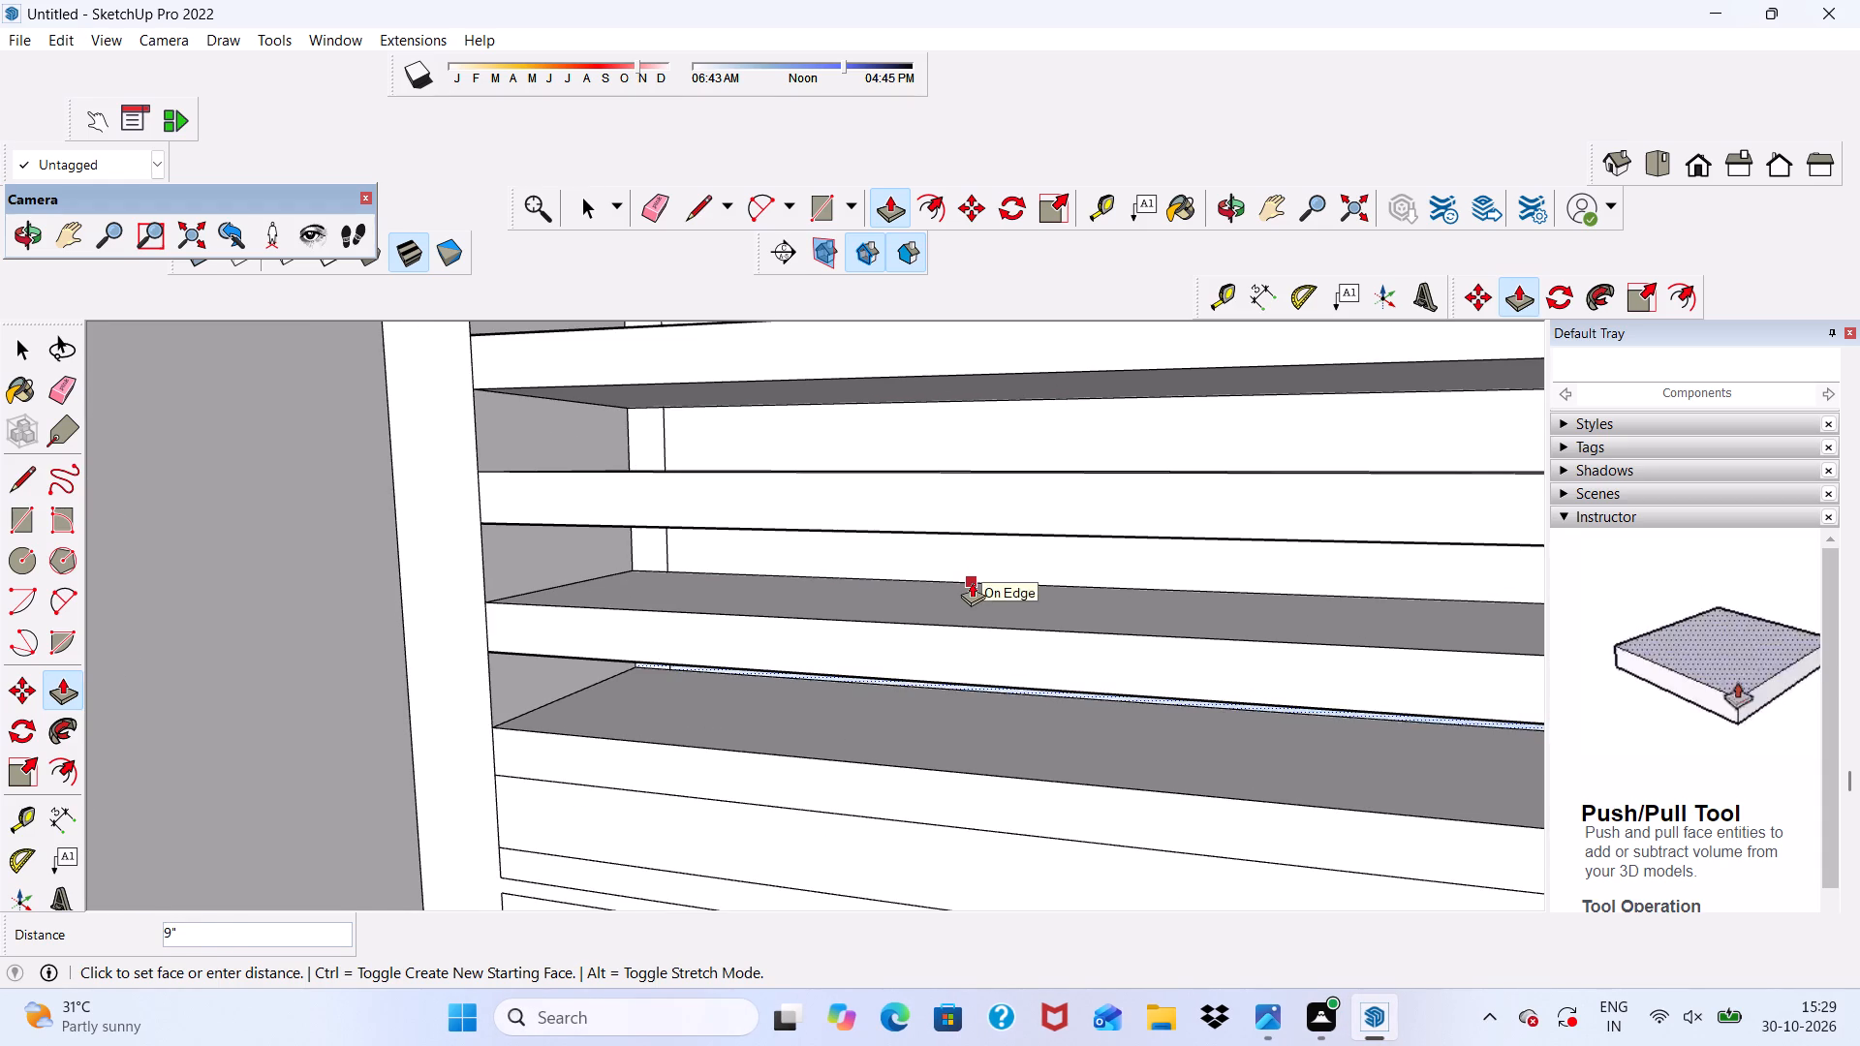
click(972, 582)
scroll(990, 450, down, 4)
scroll(945, 652, up, 2)
click(899, 727)
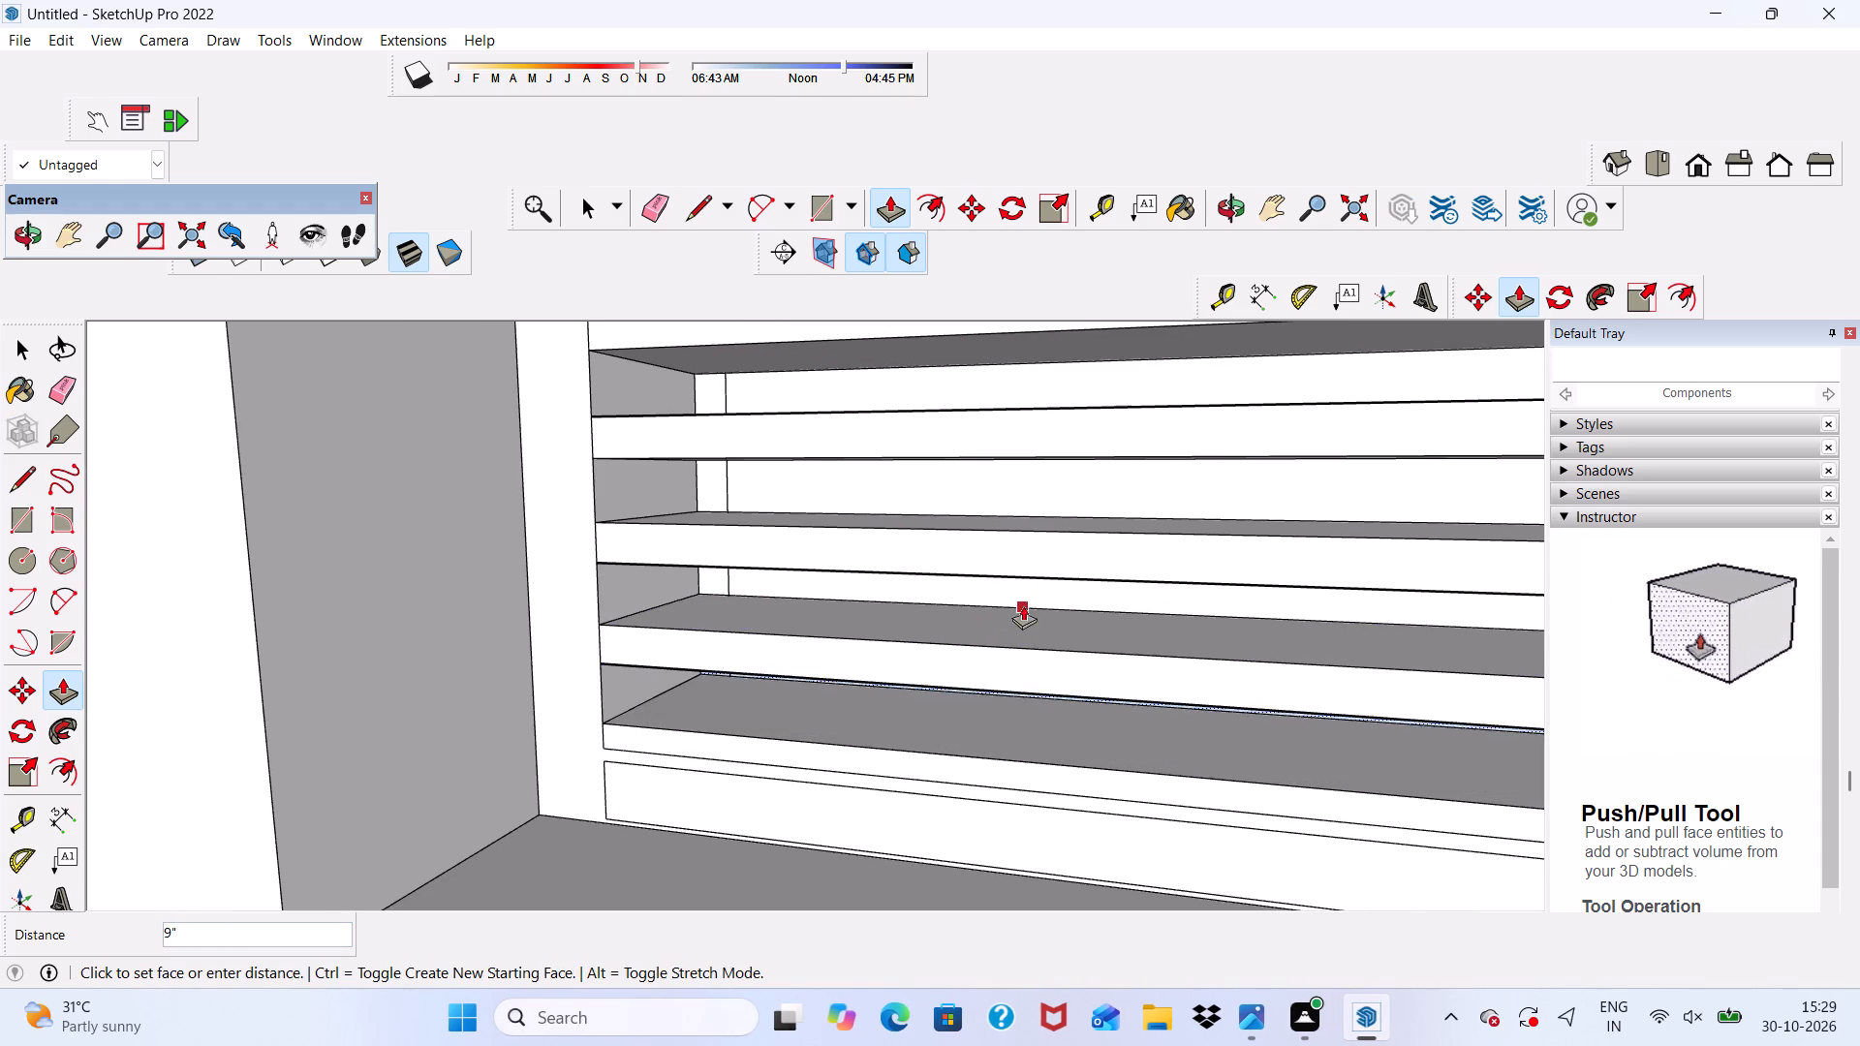
click(1048, 602)
scroll(901, 629, down, 5)
scroll(752, 759, up, 2)
click(754, 746)
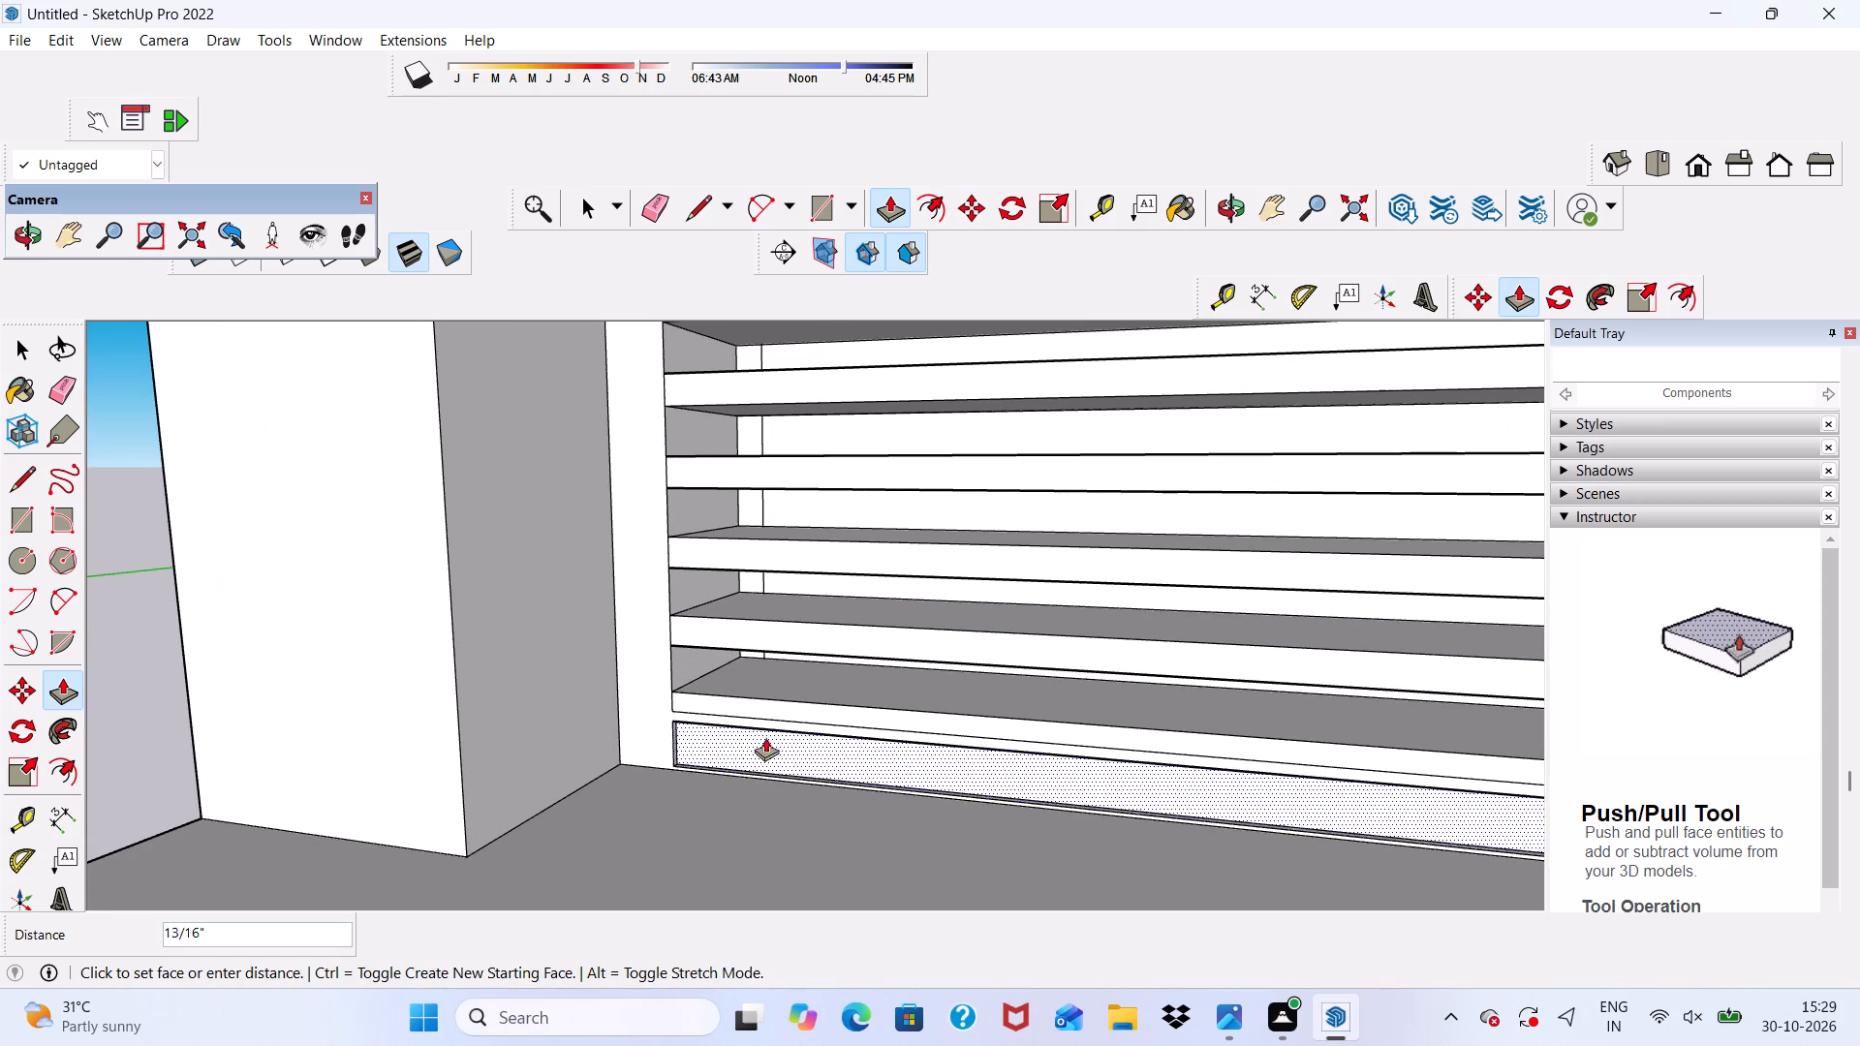
click(952, 674)
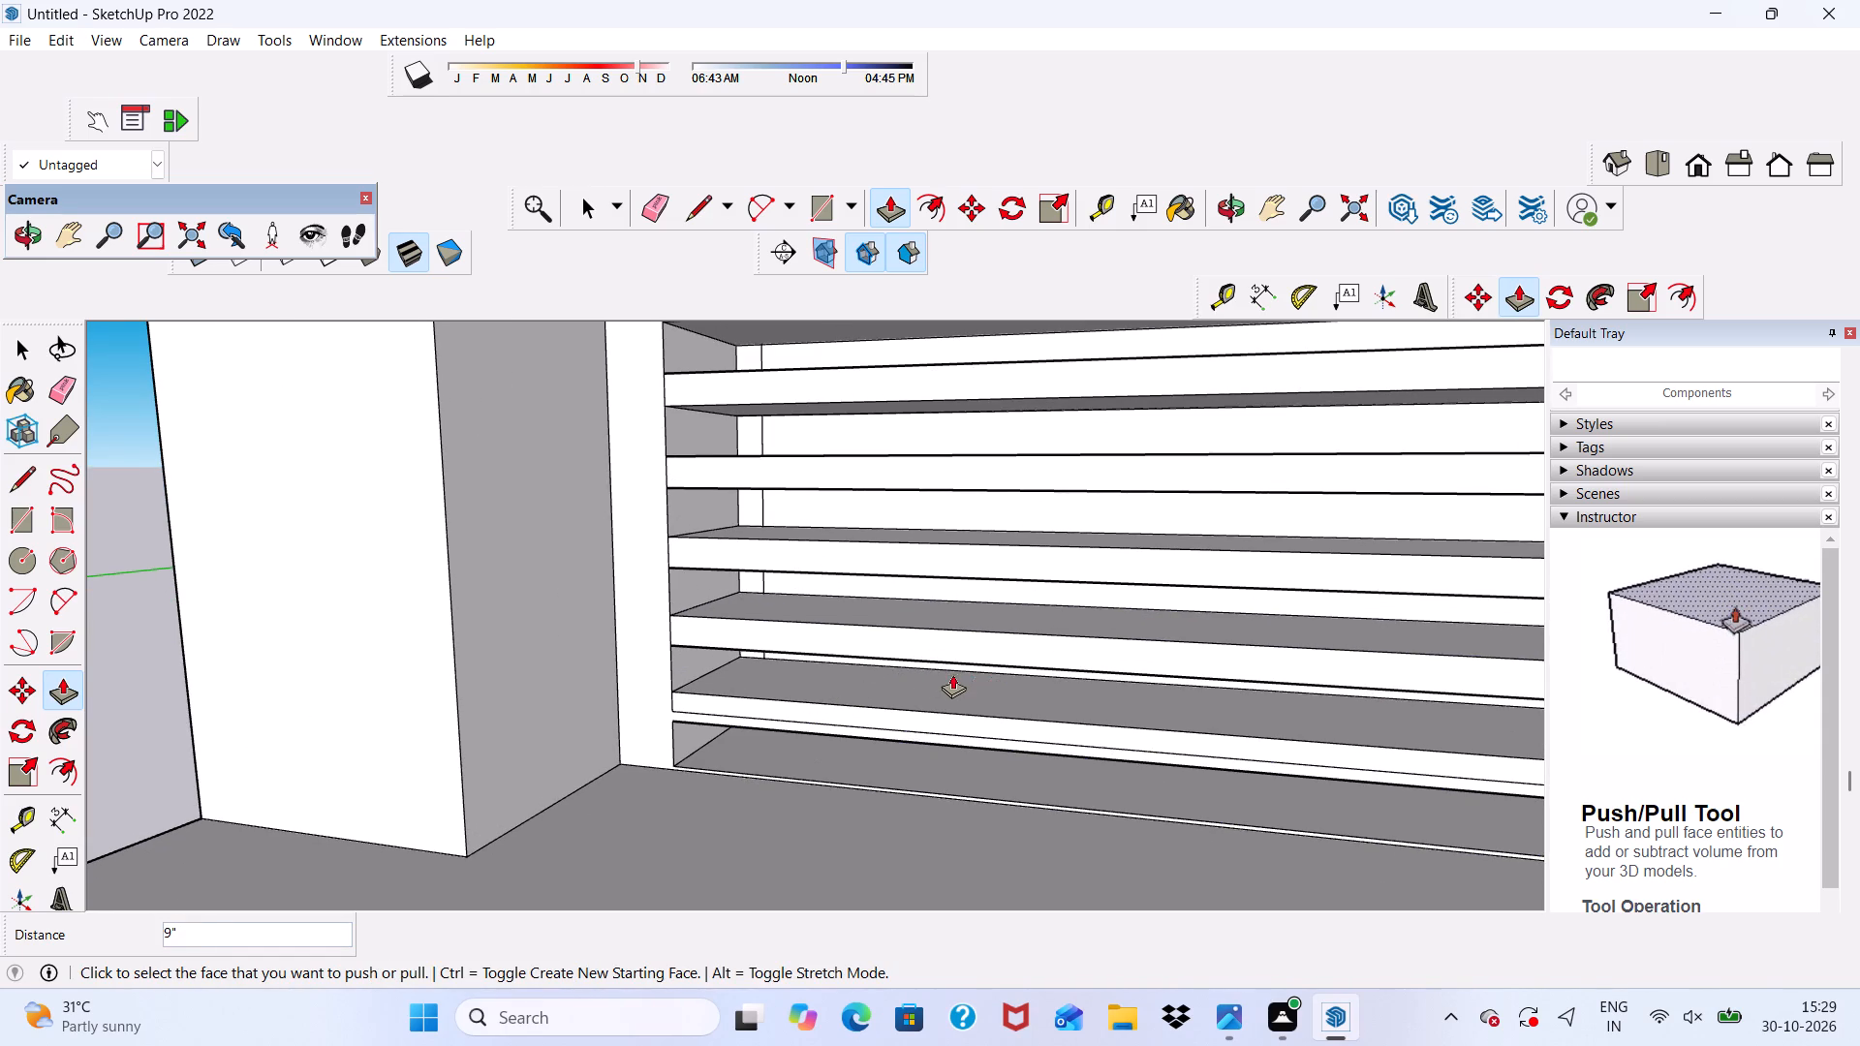
Push the top two gap faces between the slats of the gate's right half back 9".
scroll(796, 631, down, 5)
scroll(830, 479, down, 6)
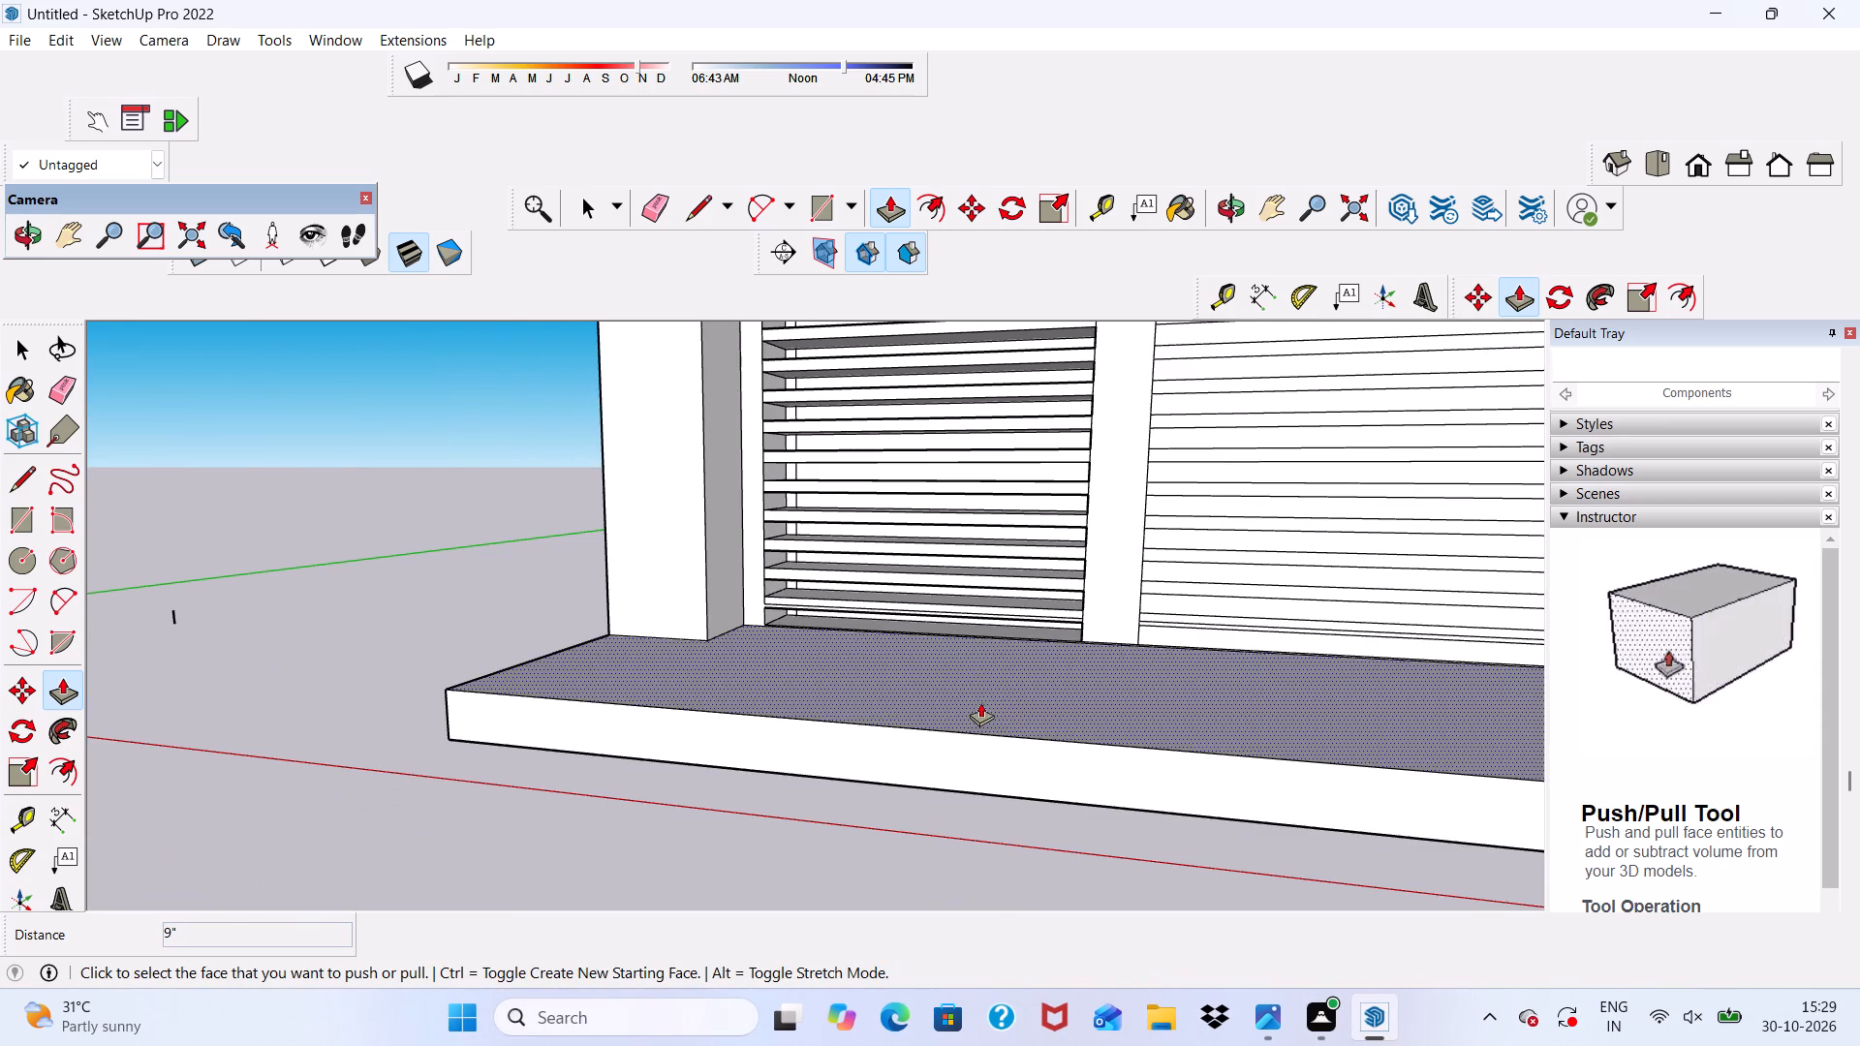
scroll(1135, 588, up, 2)
scroll(1113, 595, down, 5)
scroll(1083, 685, down, 5)
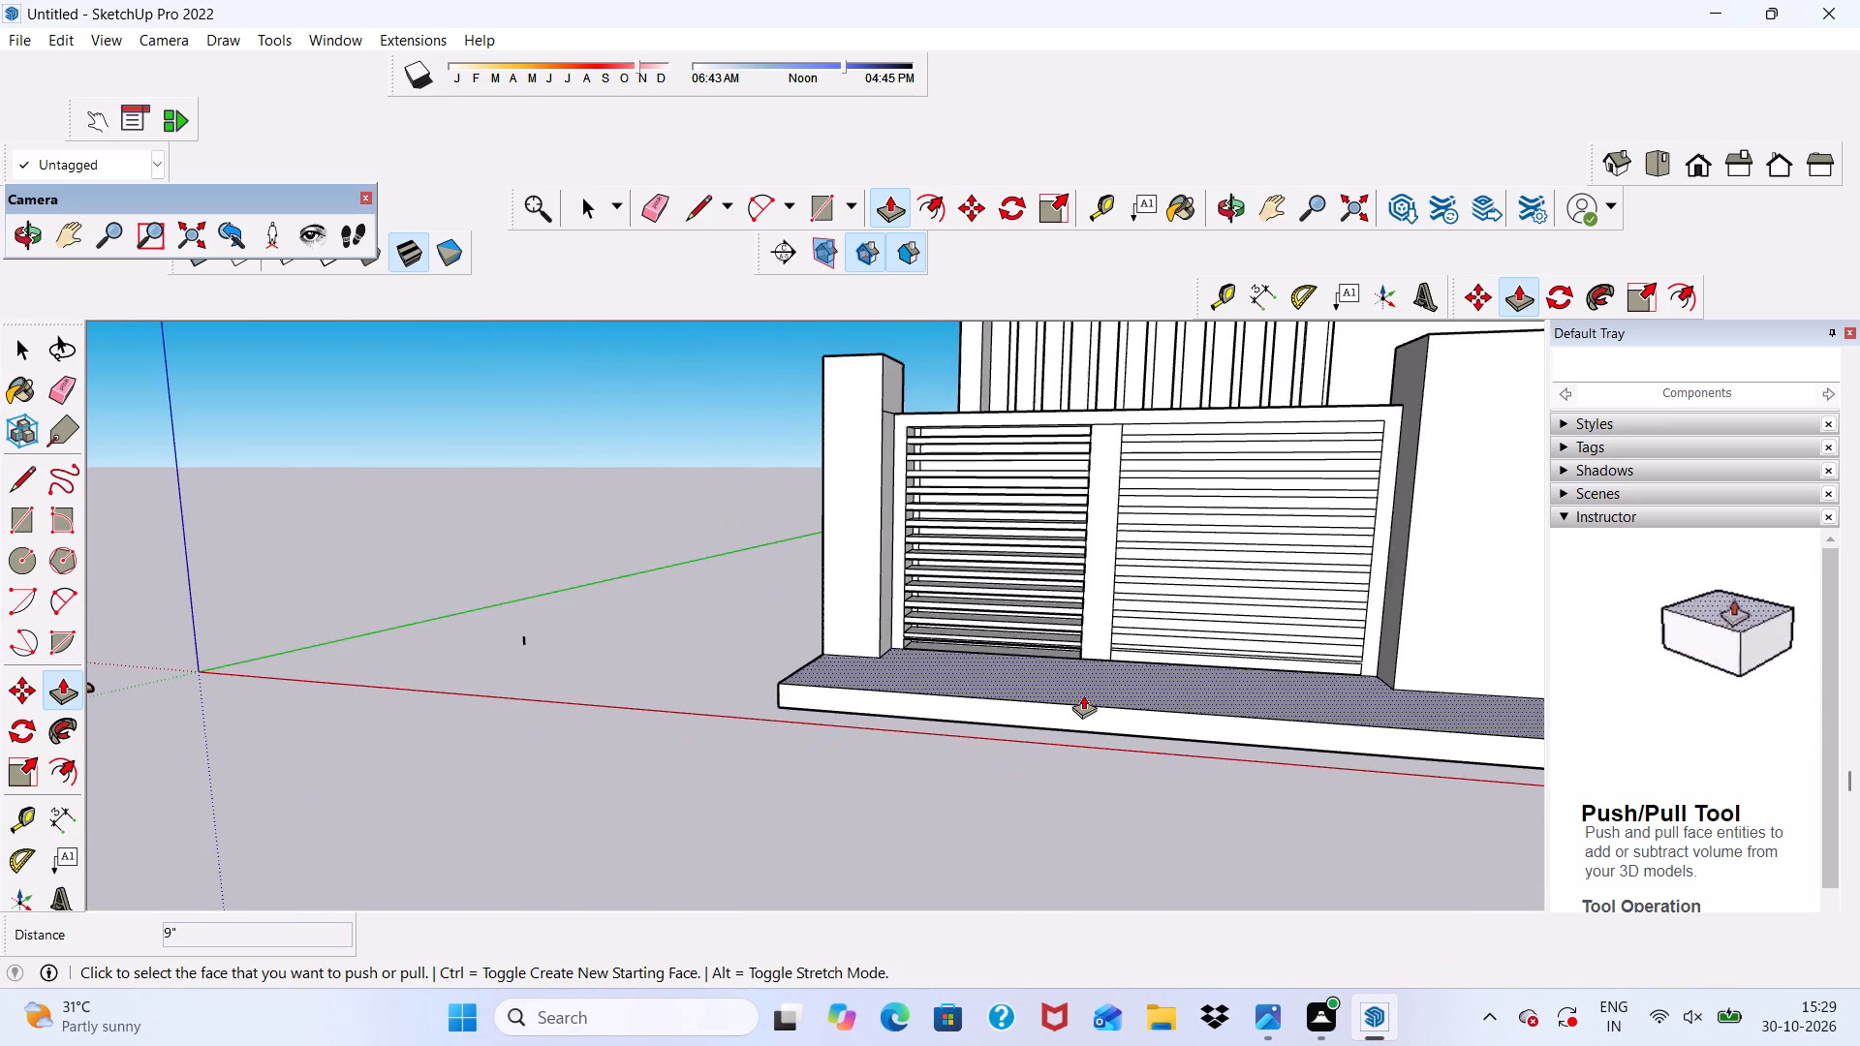
scroll(1173, 413, up, 6)
scroll(1197, 395, down, 1)
scroll(1051, 449, down, 3)
middle_drag(1040, 538, 1026, 558)
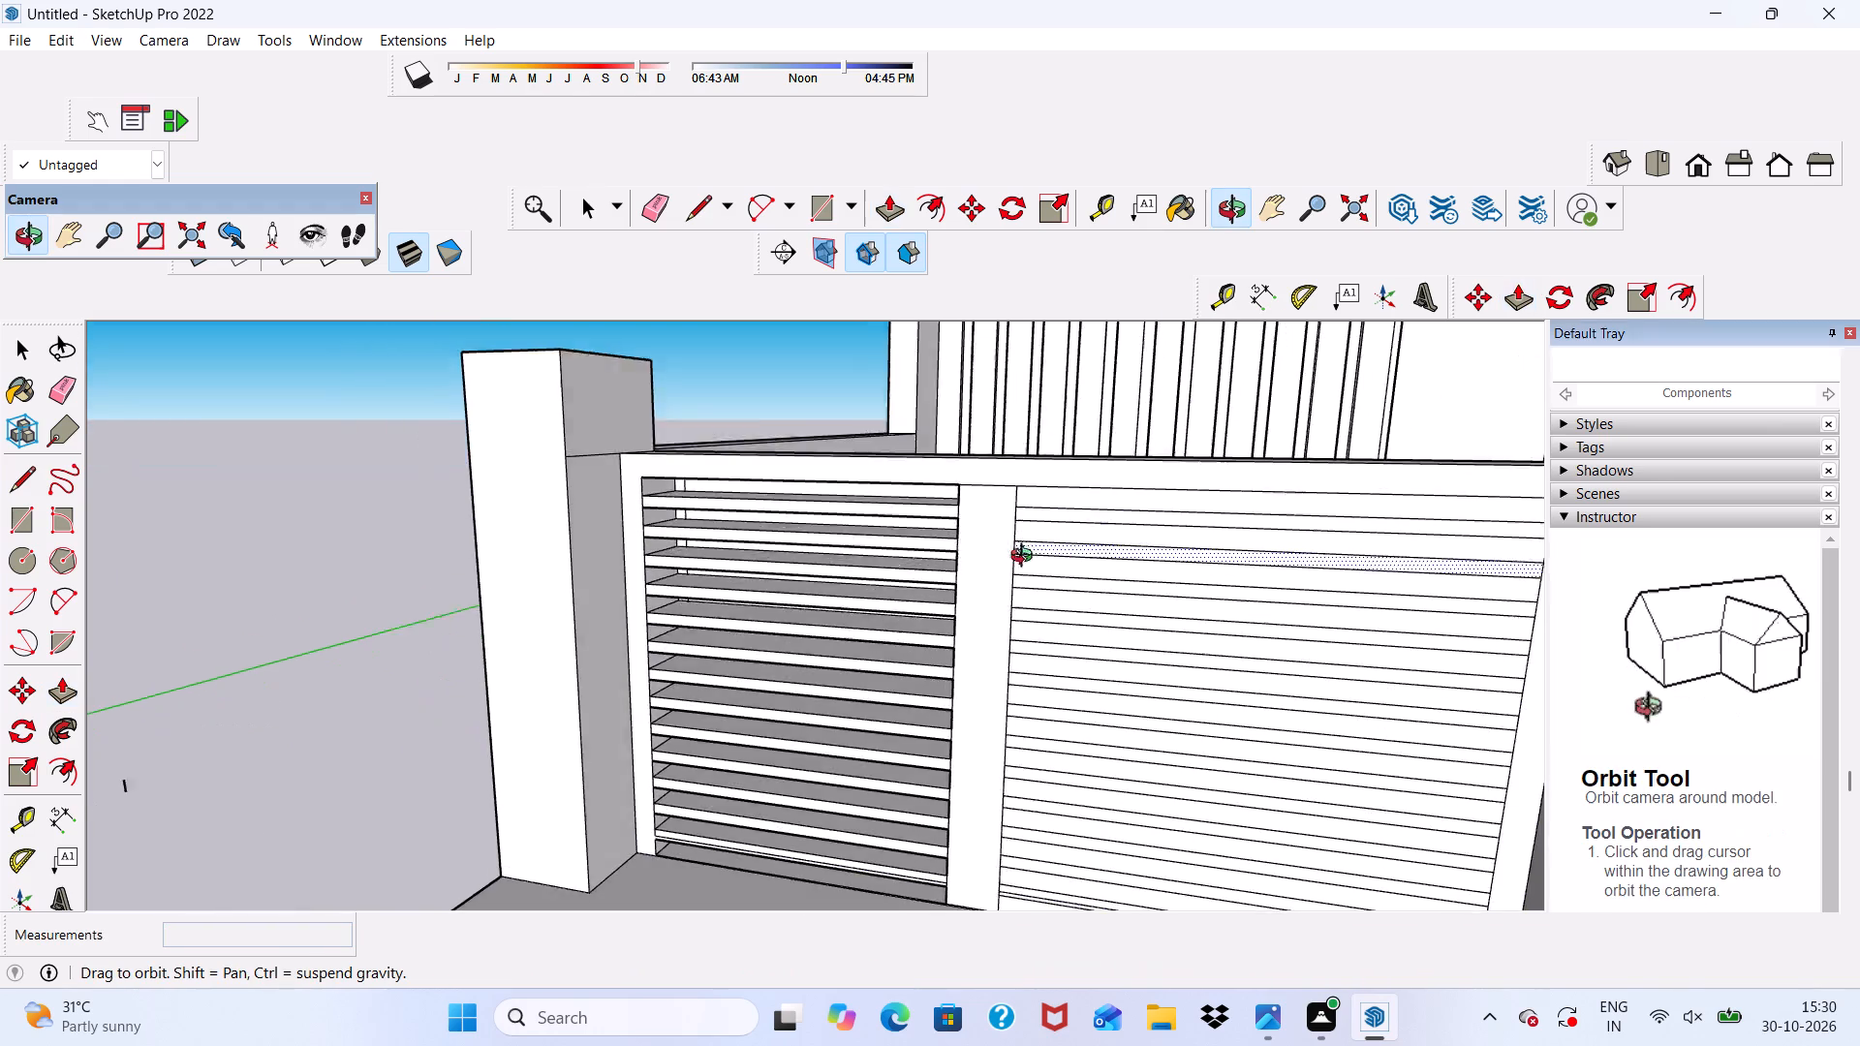
middle_drag(1026, 558, 849, 688)
scroll(1070, 606, up, 4)
scroll(968, 638, up, 2)
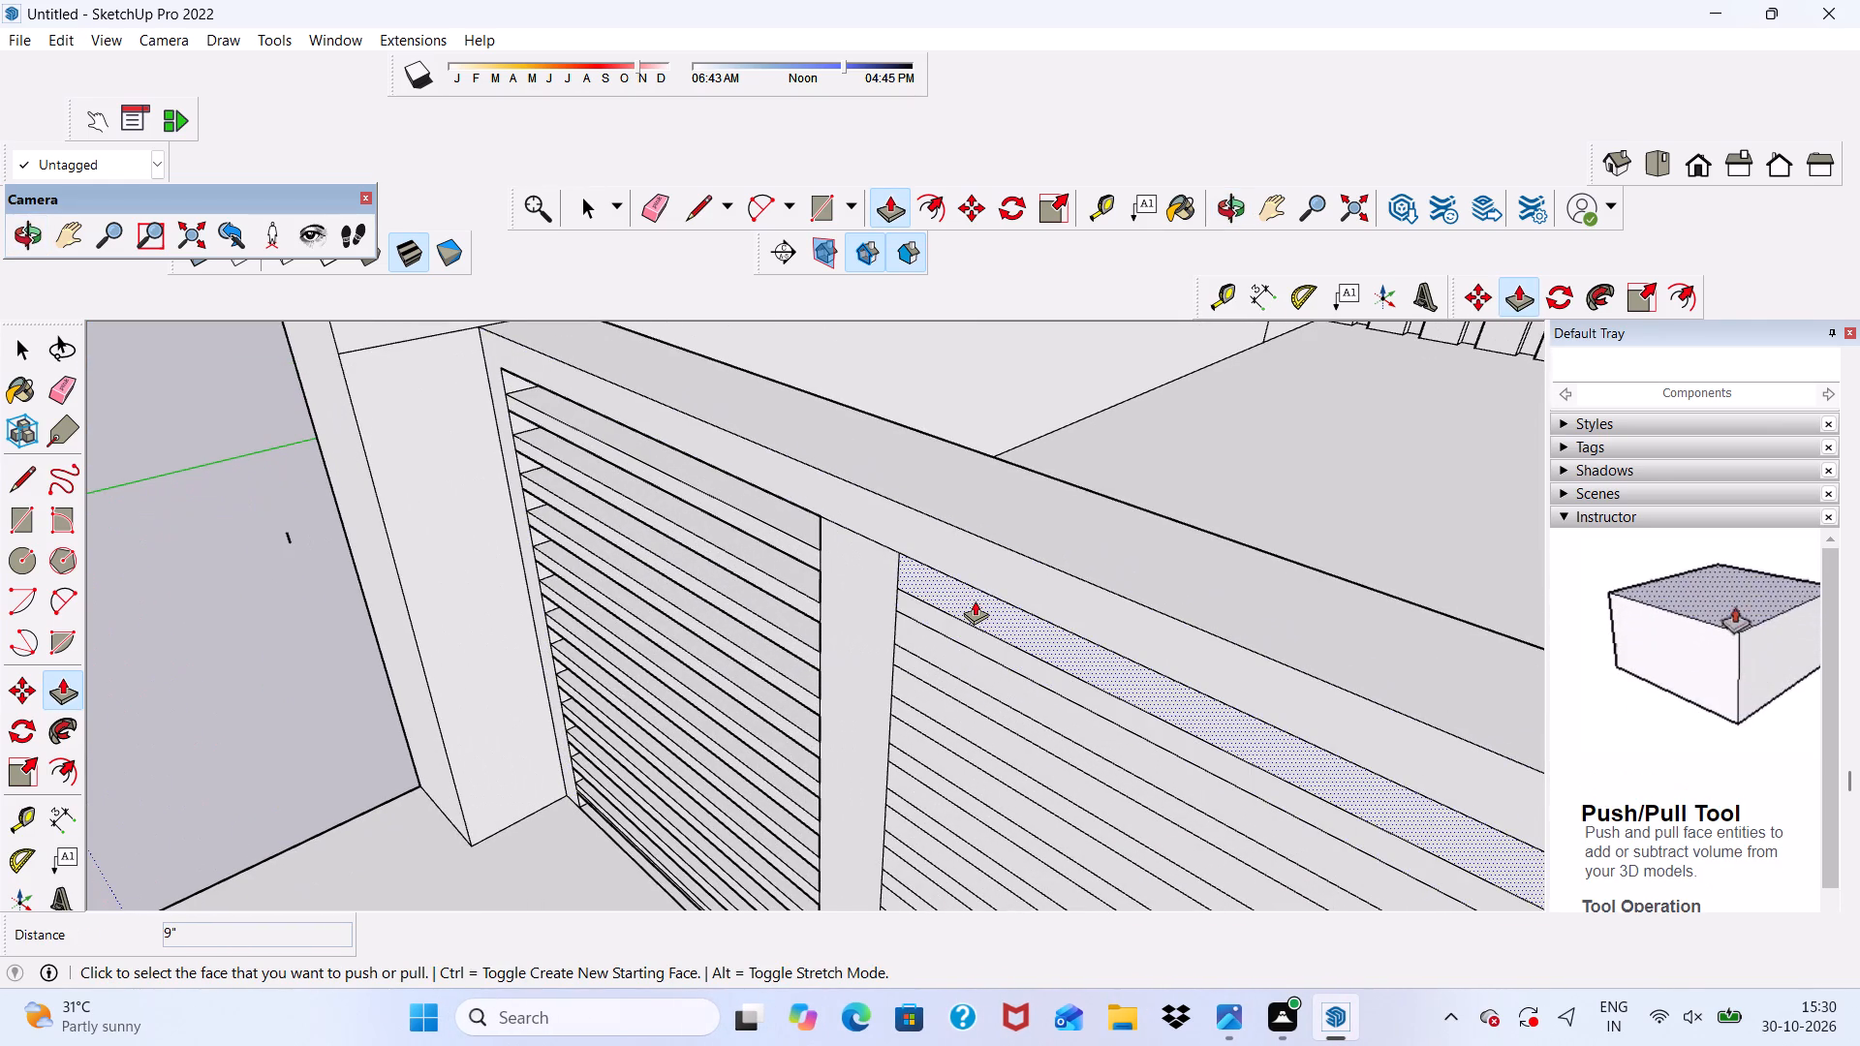
click(975, 600)
click(1235, 549)
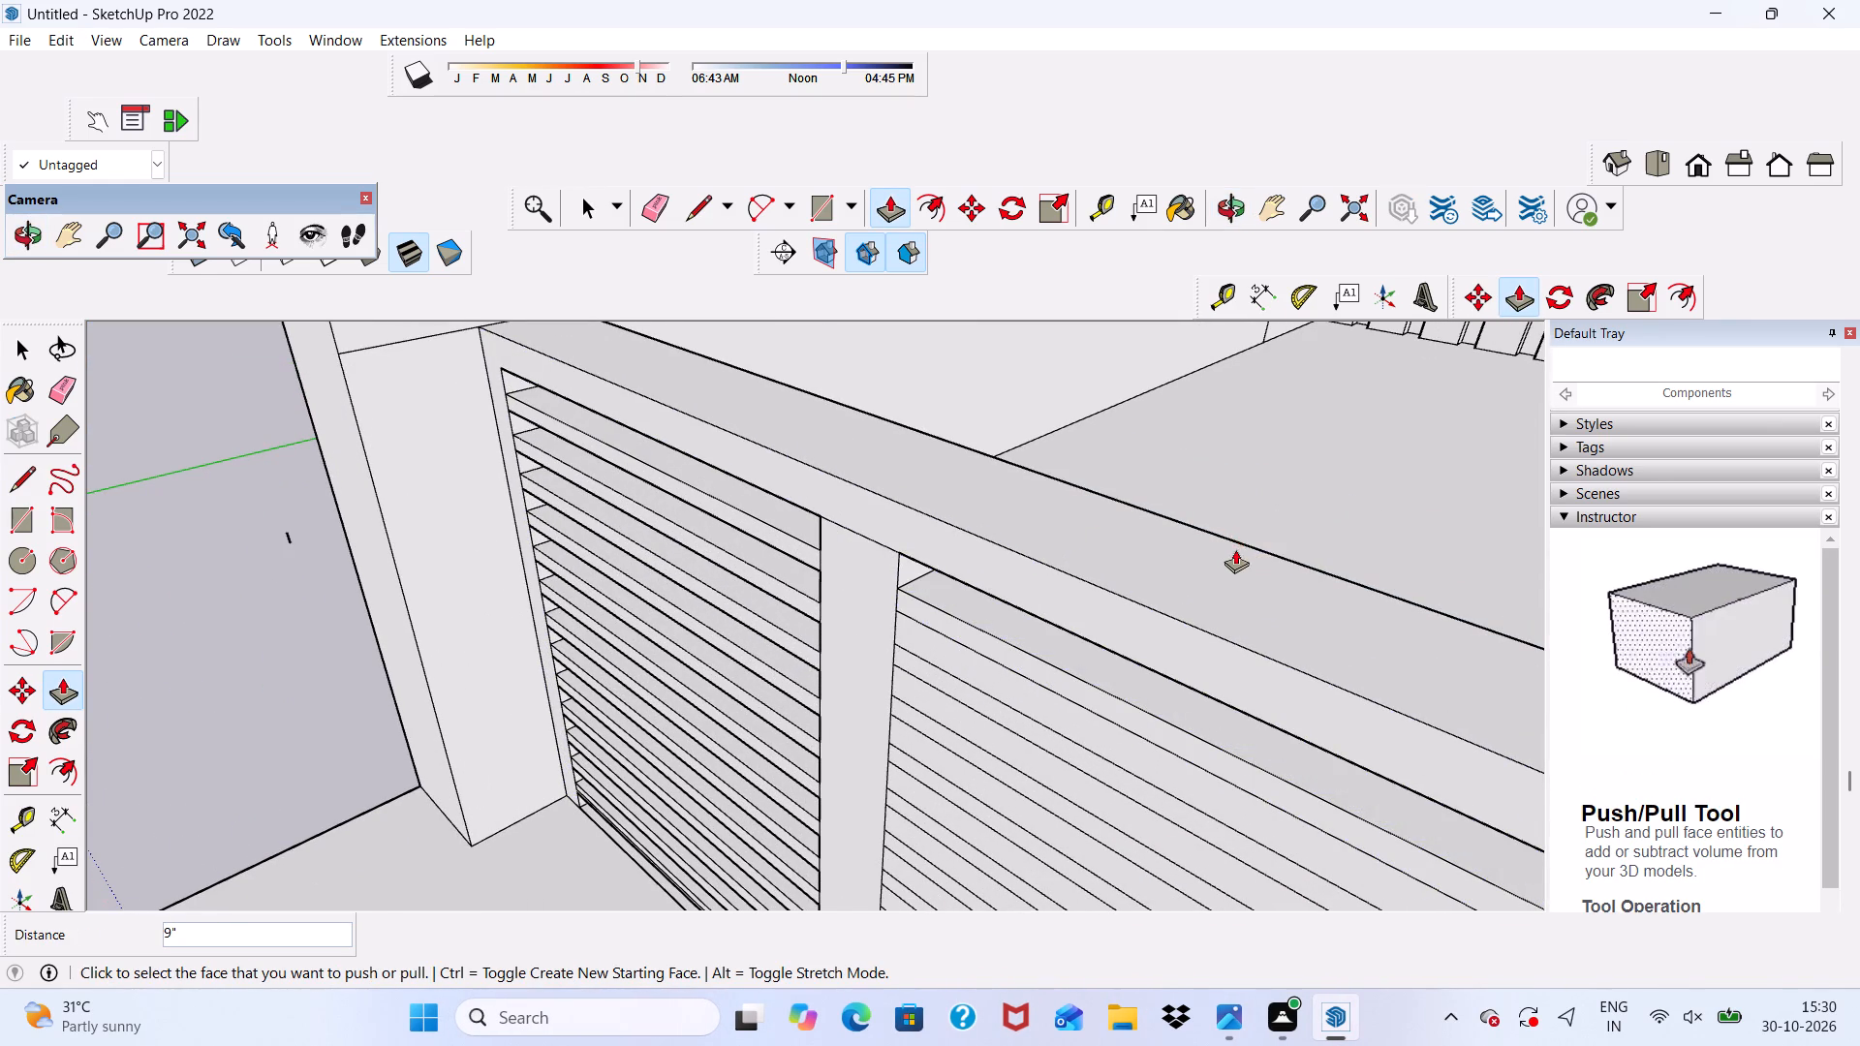
scroll(1017, 659, up, 3)
click(966, 668)
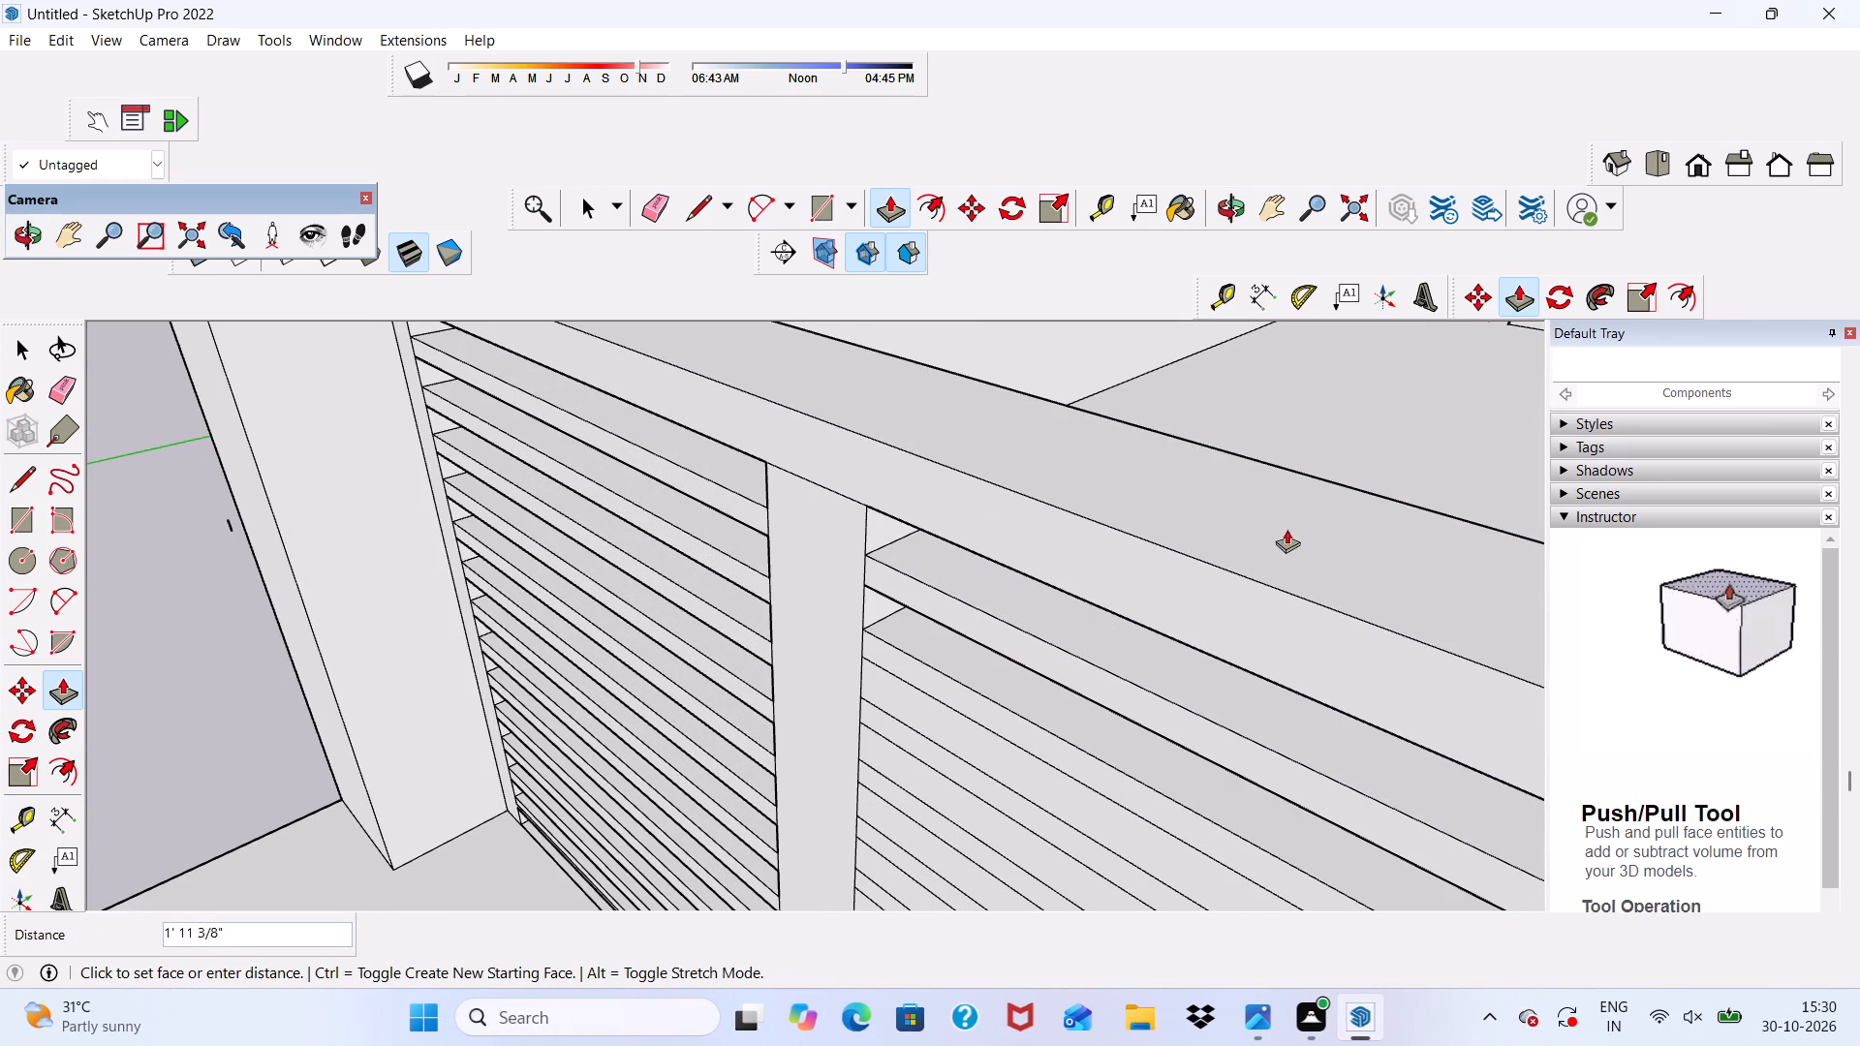
click(1317, 477)
Push the third and fourth gap faces from the top of the gate's right half back 9".
scroll(1236, 473, down, 4)
scroll(1041, 665, up, 5)
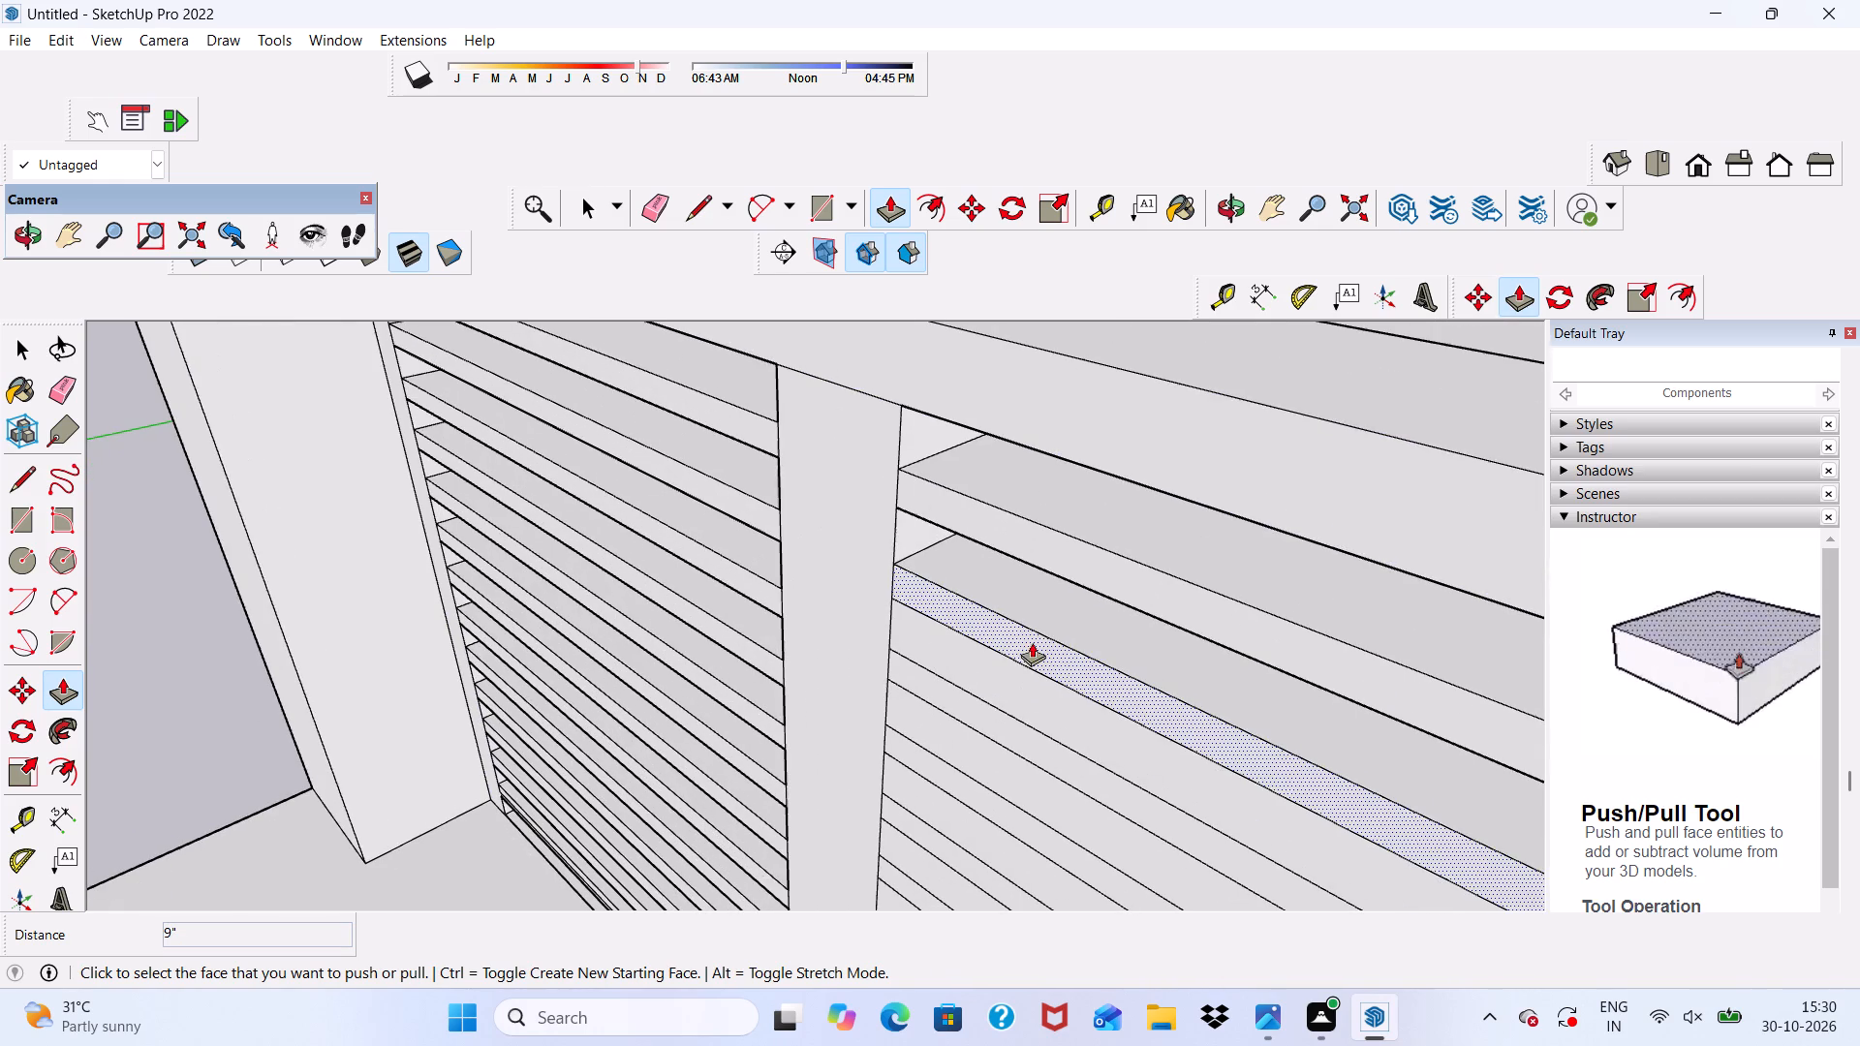
click(1008, 674)
scroll(1145, 514, down, 5)
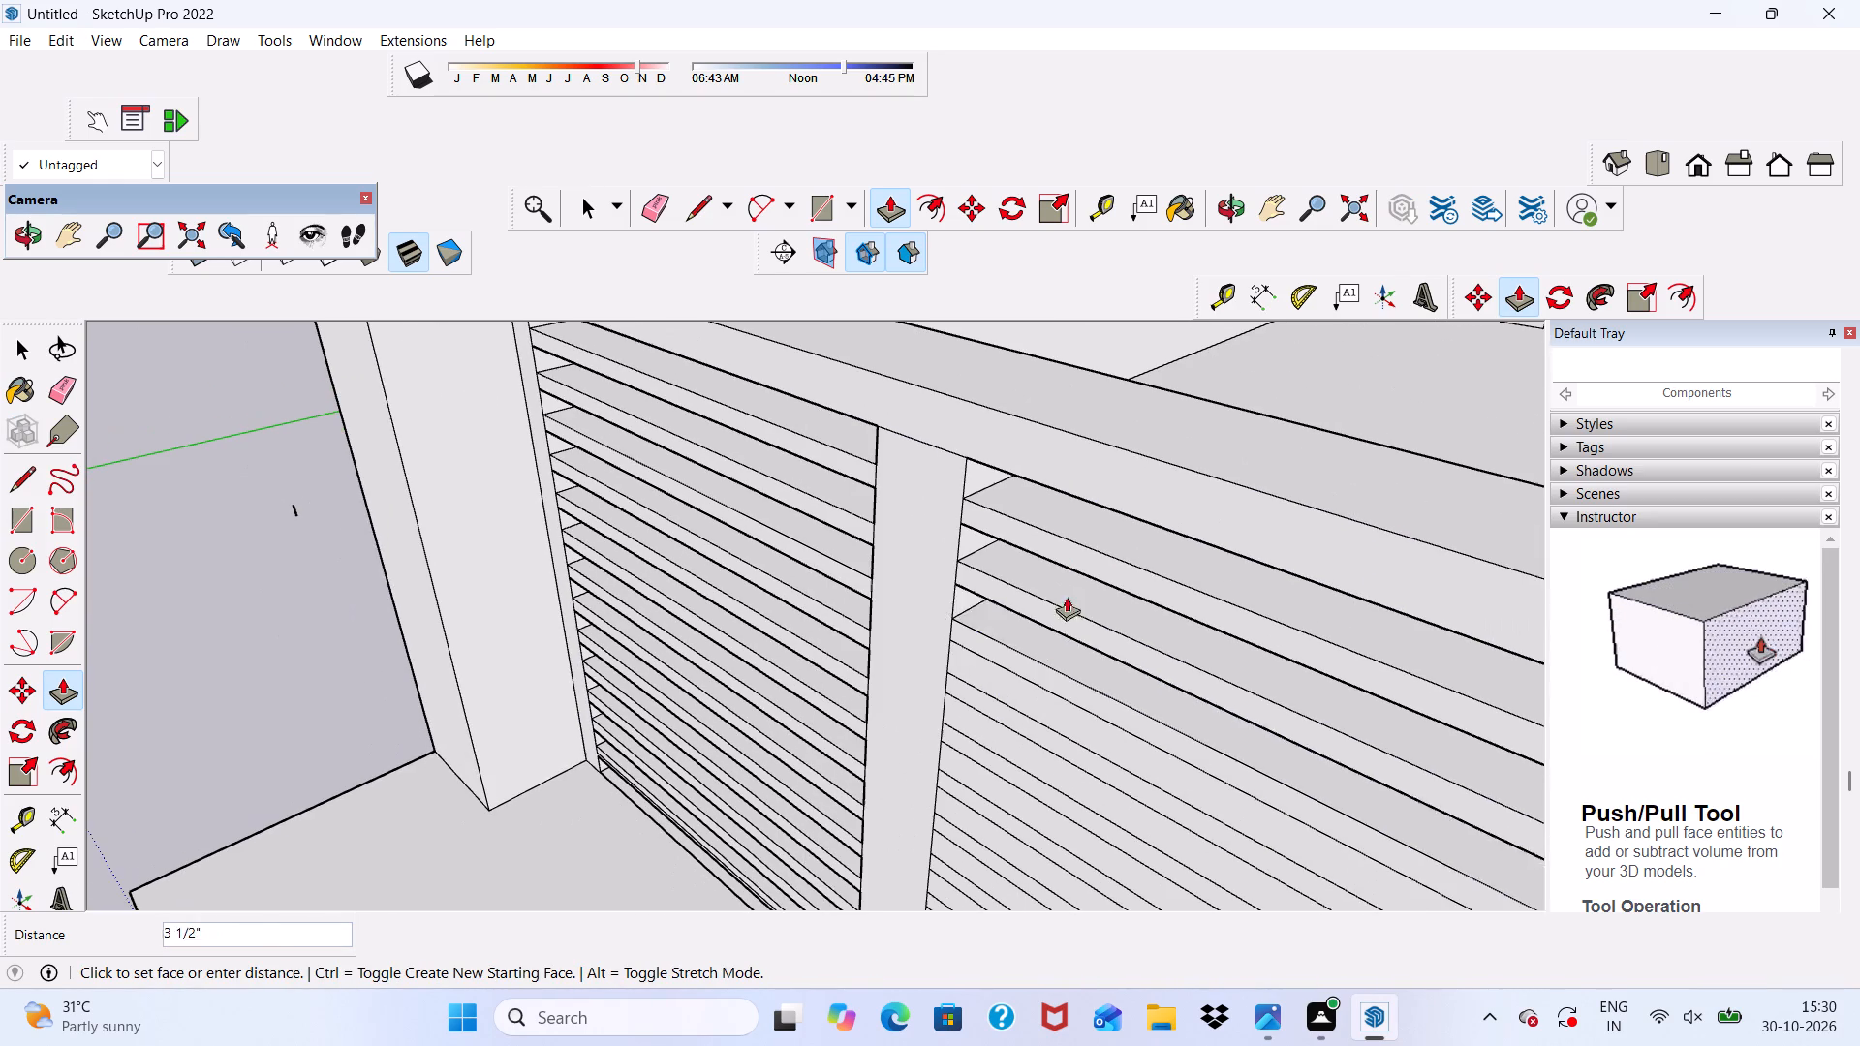
scroll(1337, 421, up, 3)
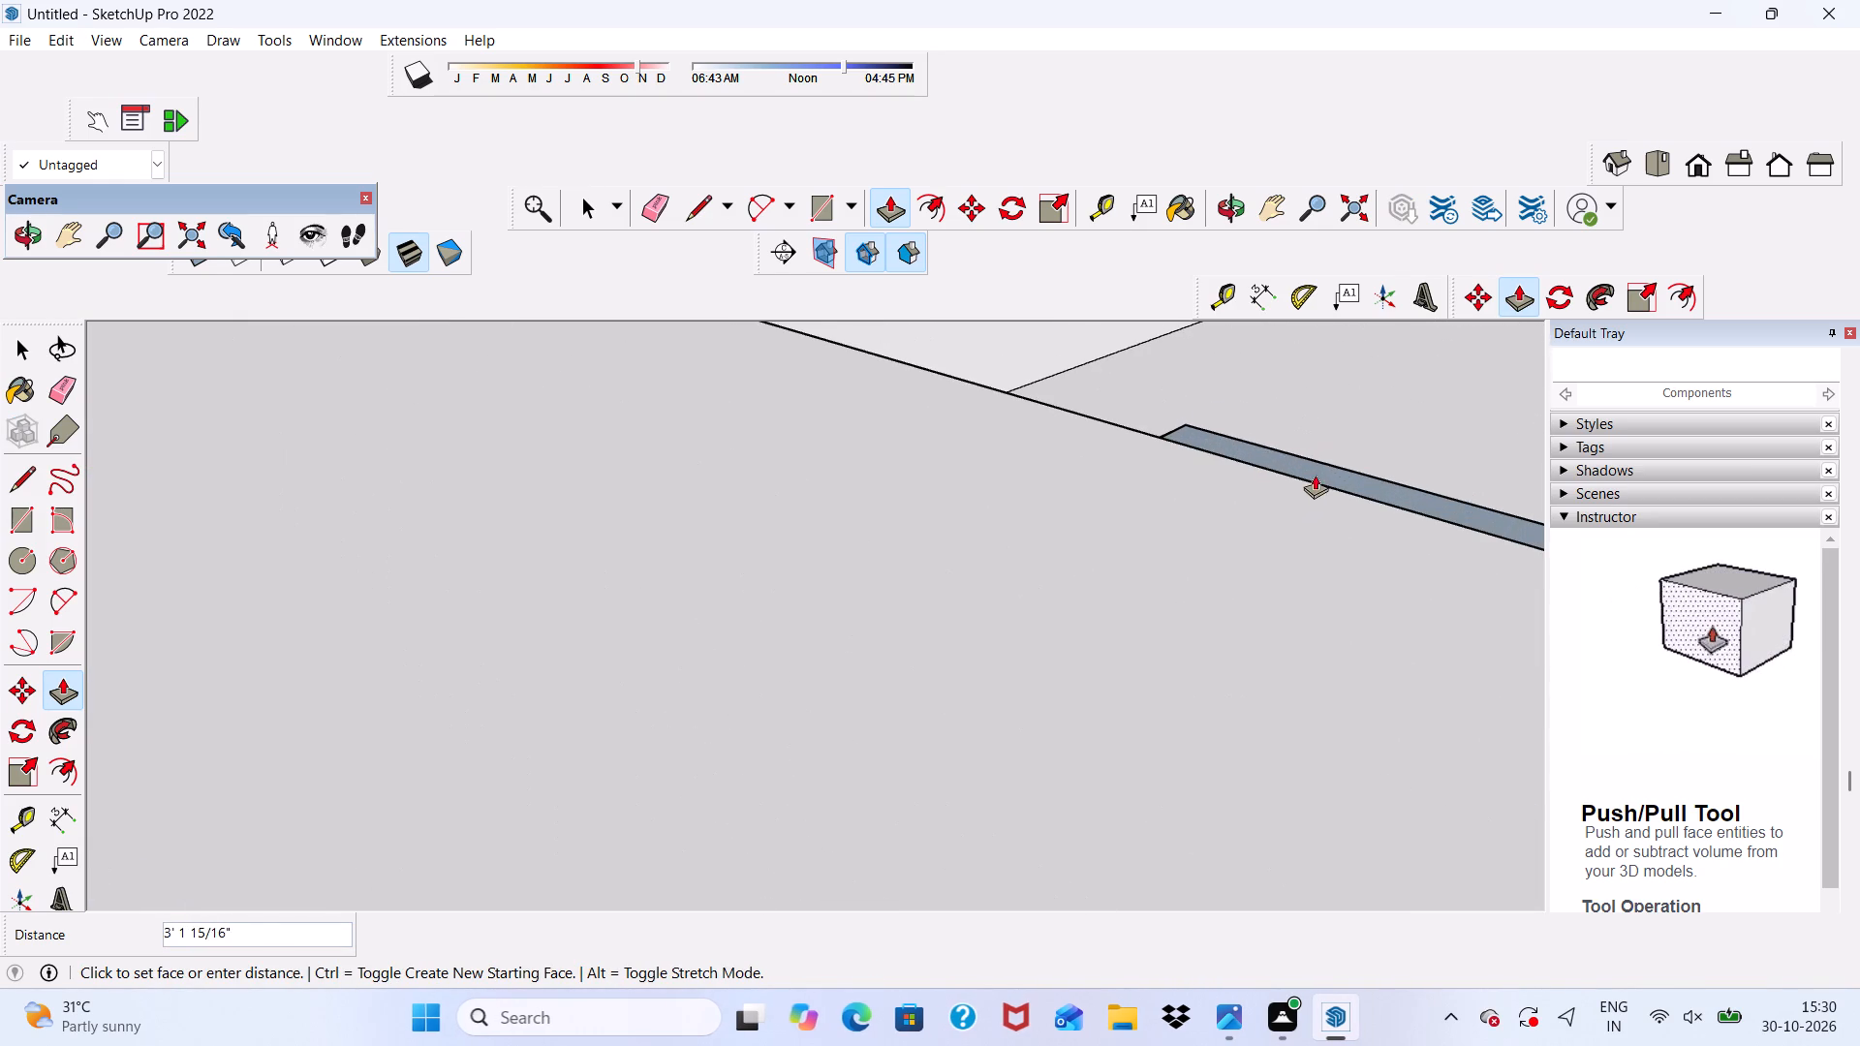
scroll(1349, 463, down, 4)
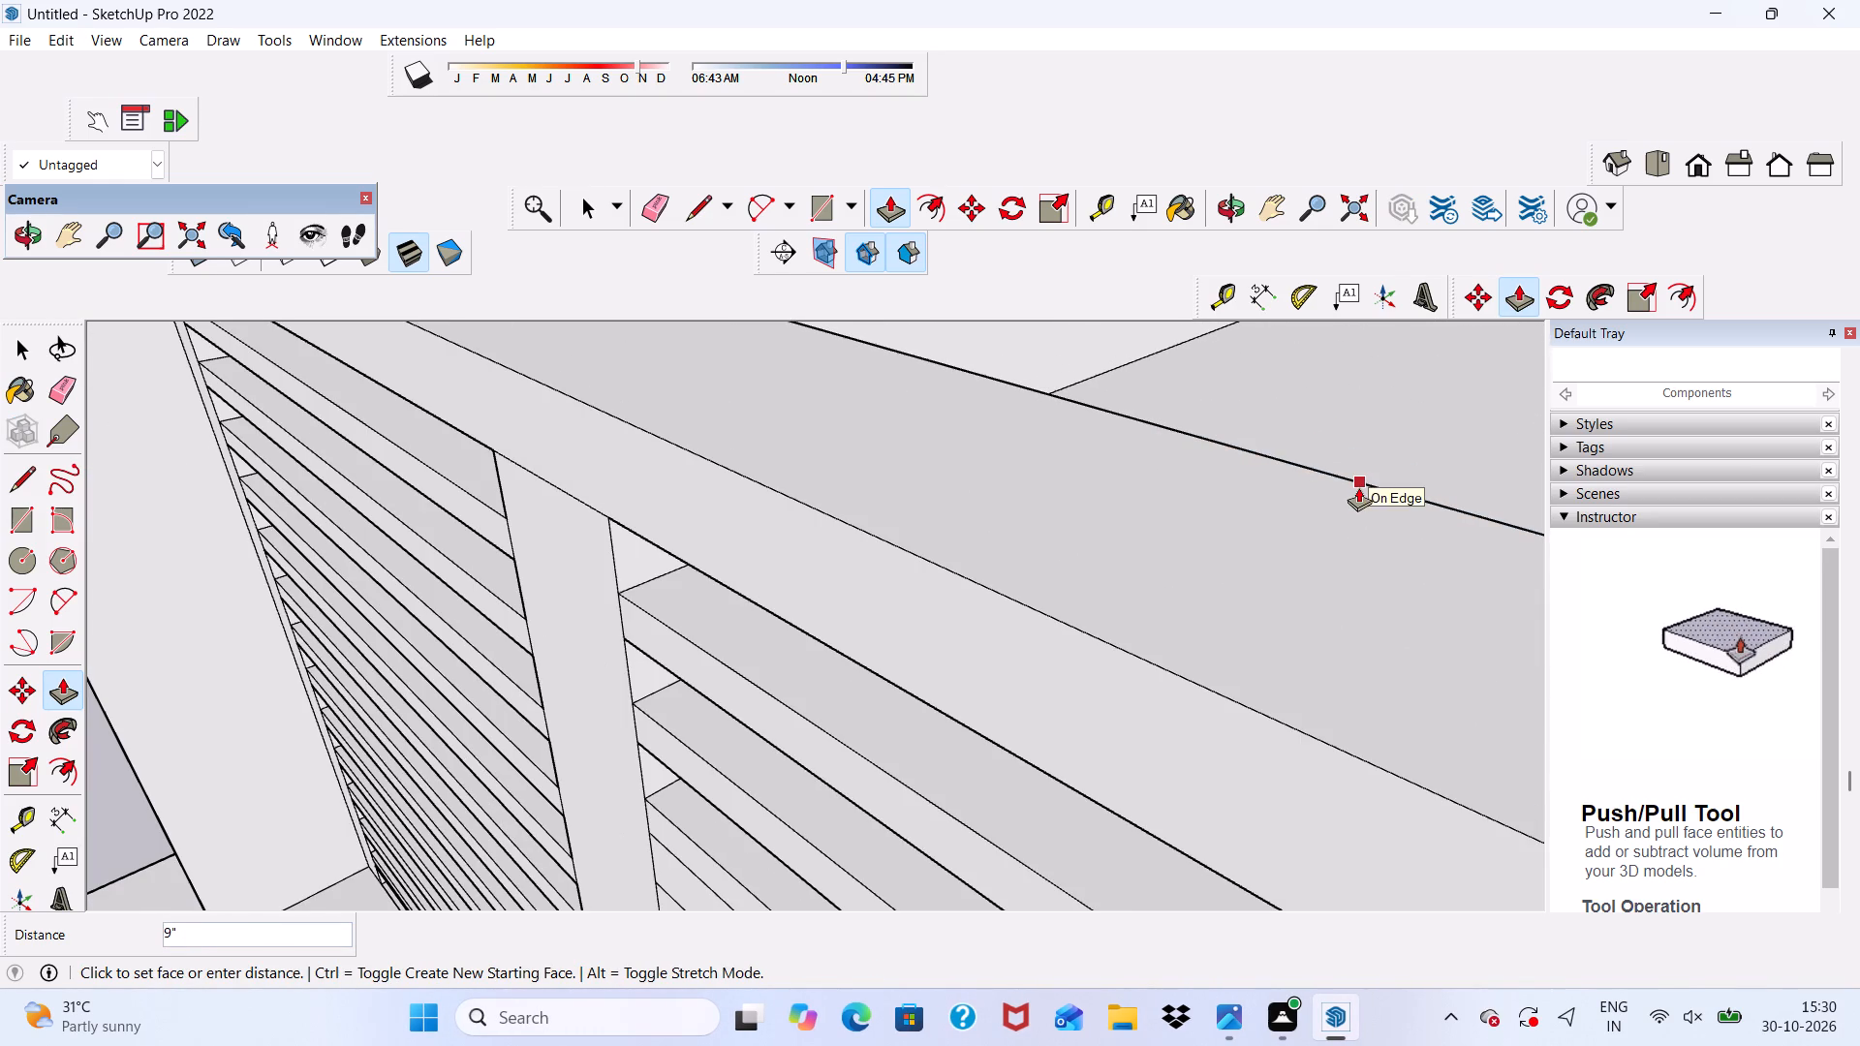
click(1358, 487)
scroll(885, 509, down, 9)
middle_drag(838, 591, 1130, 397)
scroll(1129, 399, up, 1)
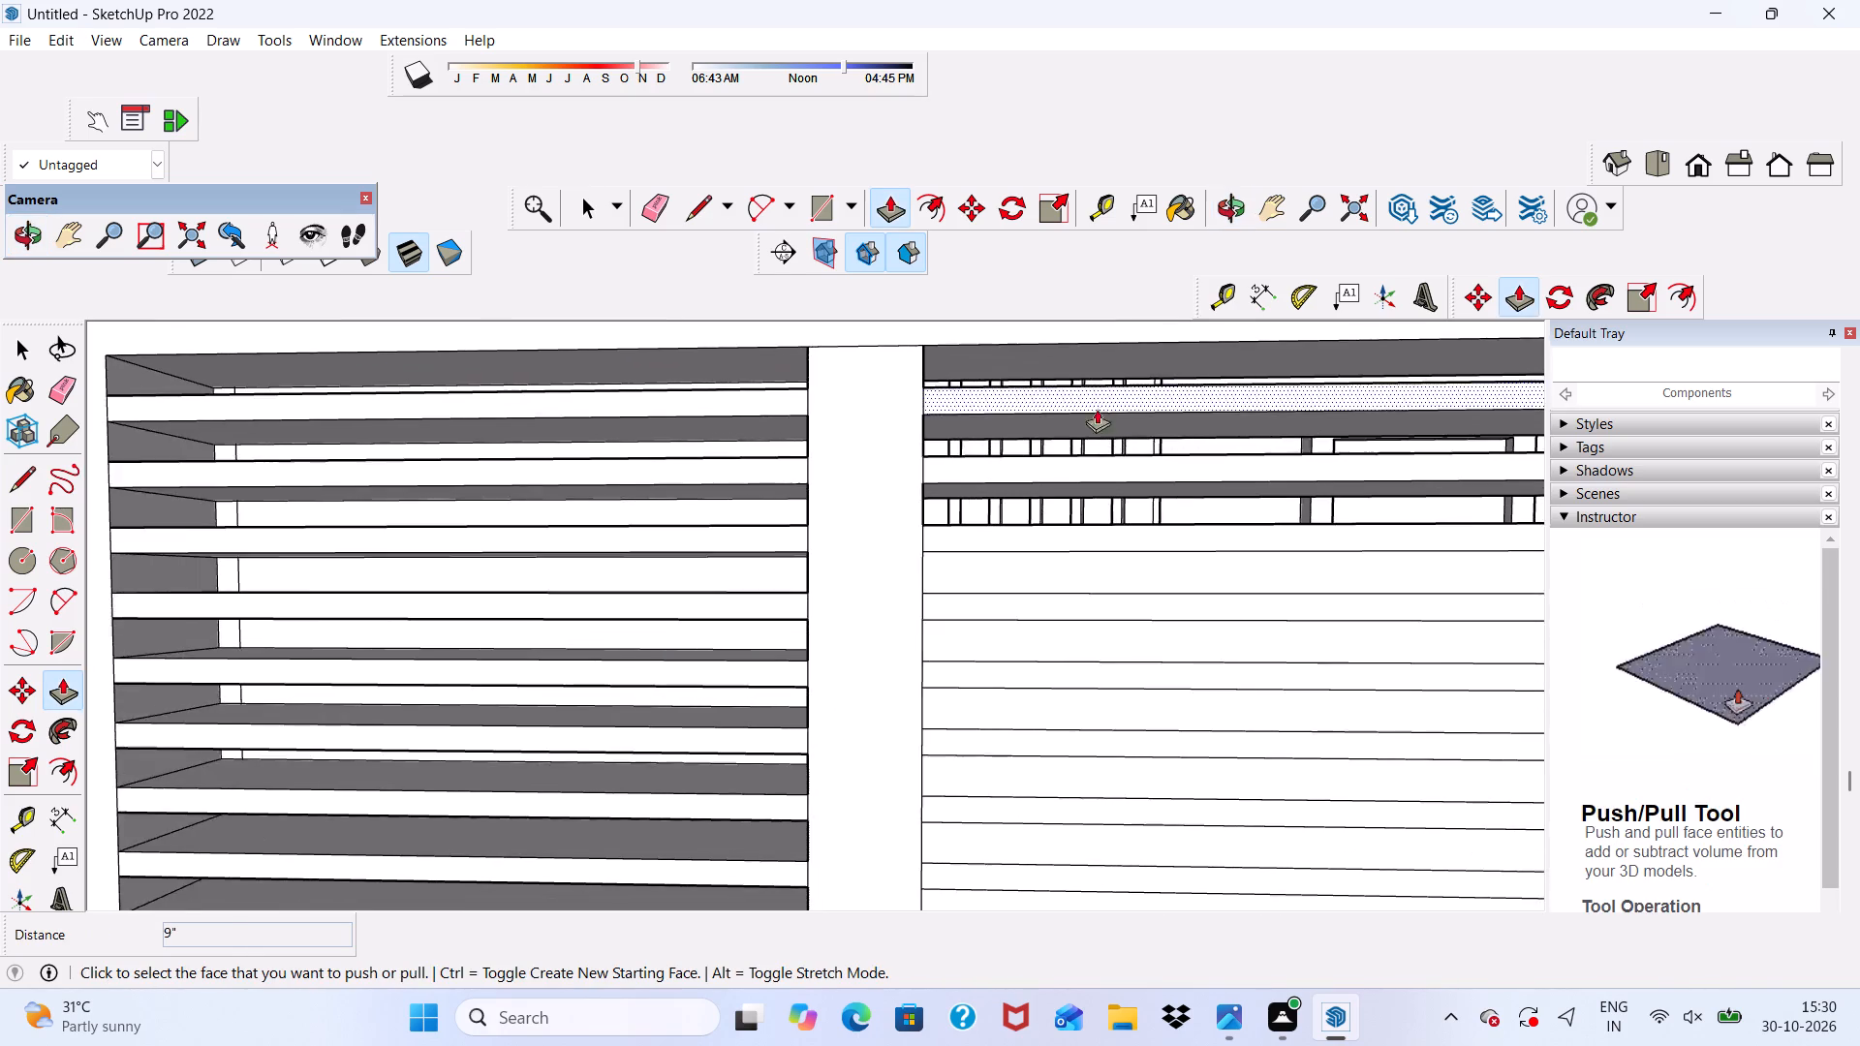
scroll(760, 514, down, 5)
middle_drag(1265, 472, 1033, 615)
scroll(902, 656, up, 7)
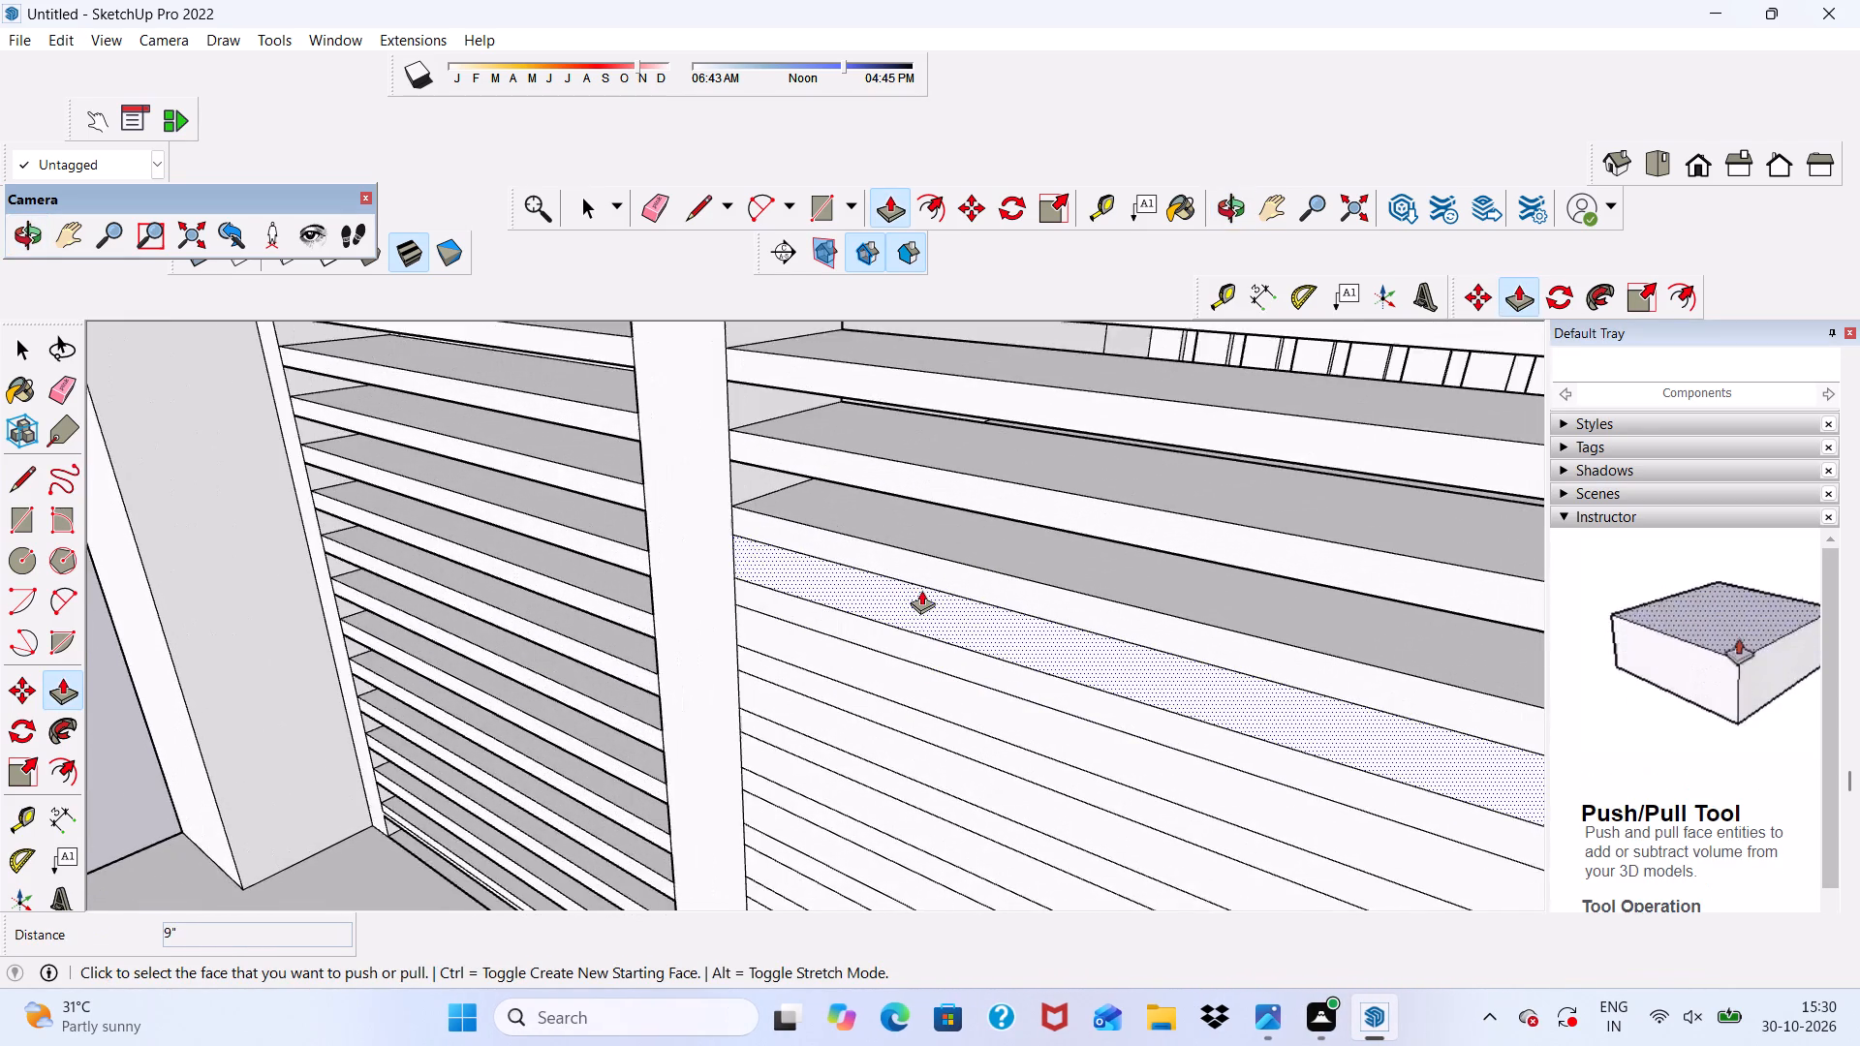
click(921, 602)
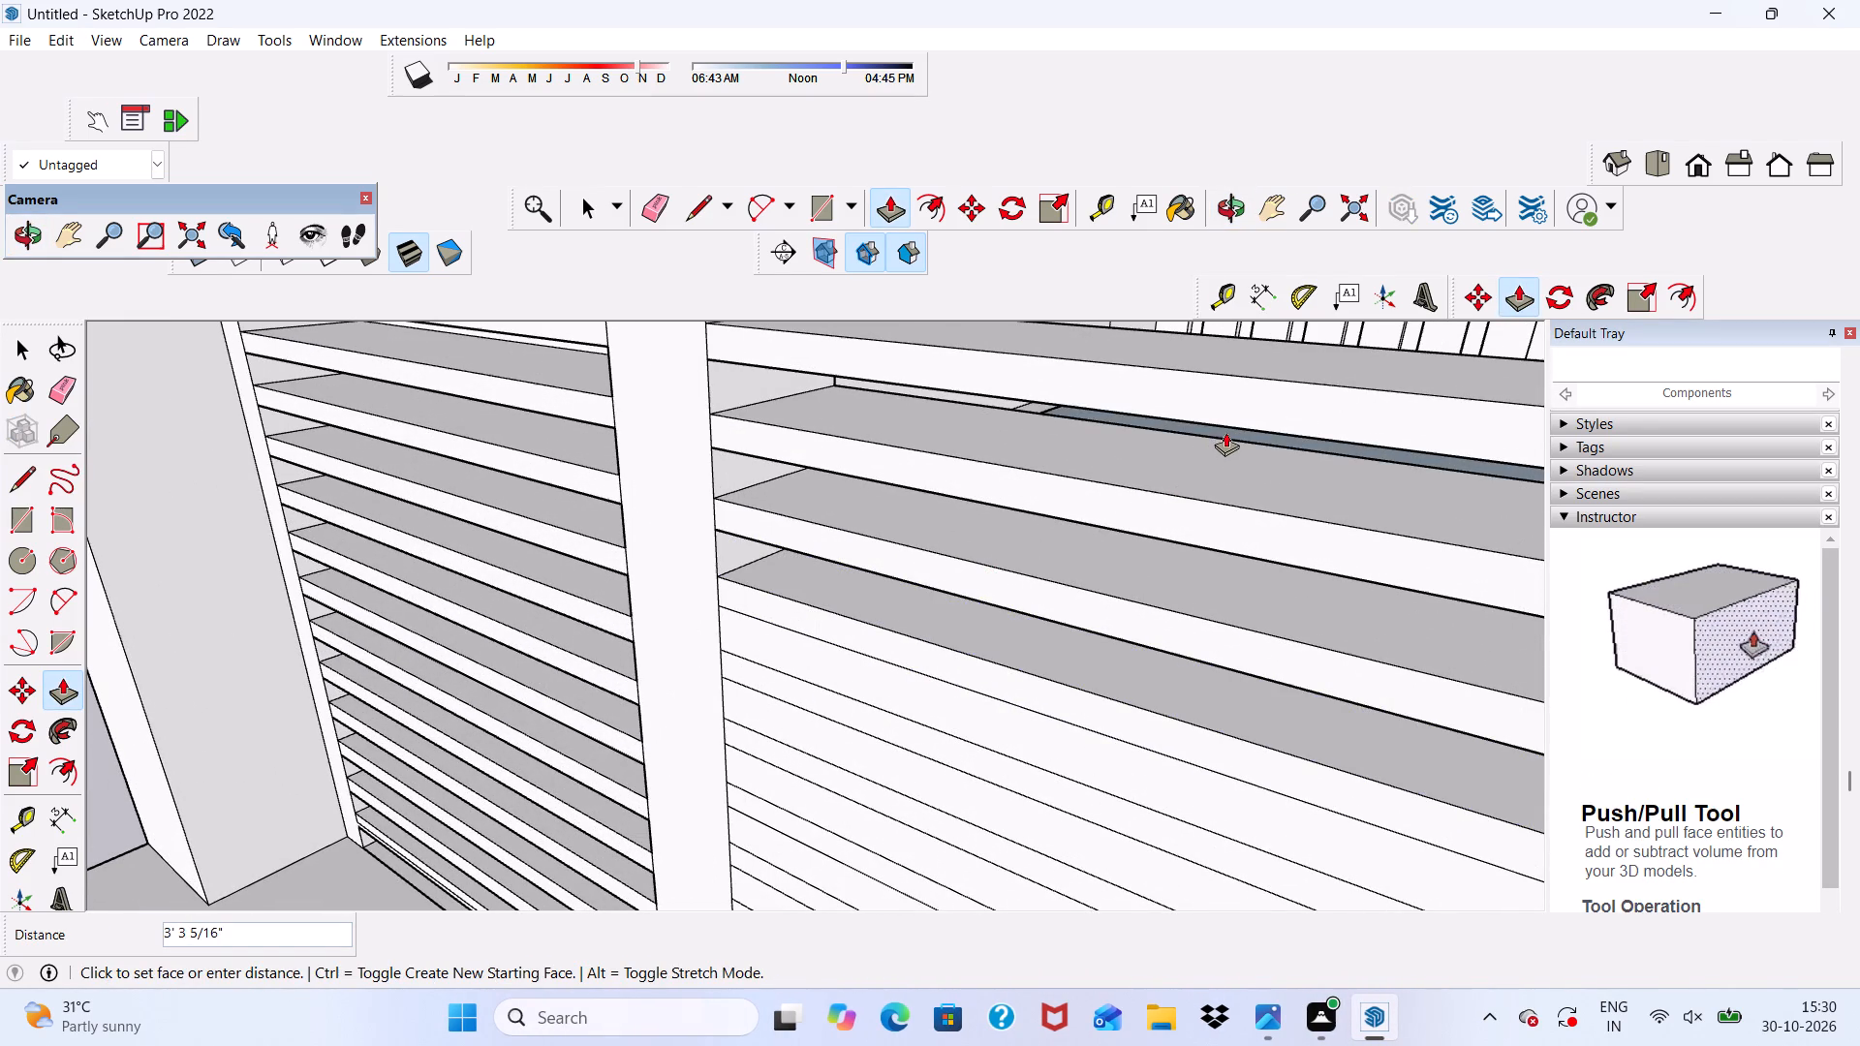
click(1236, 441)
Push the fifth gap face from the top of the gate's right half back 9".
scroll(1013, 402, down, 6)
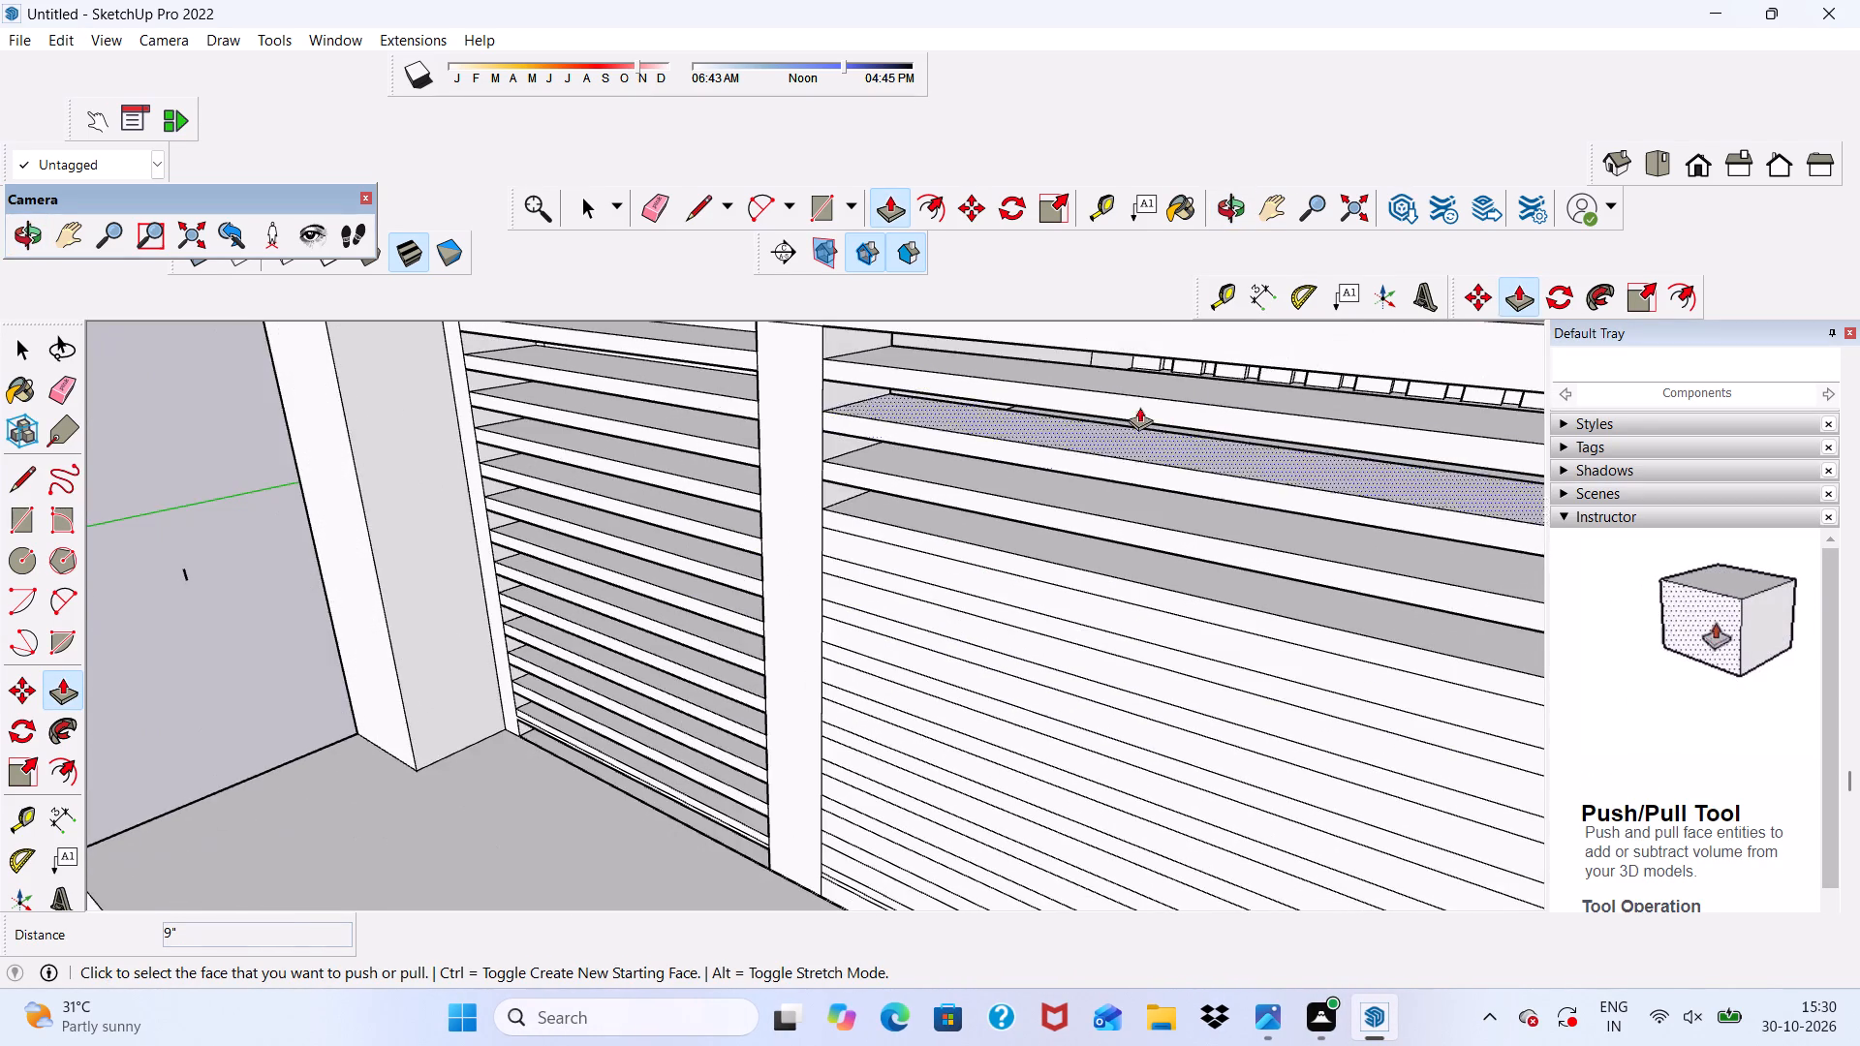
scroll(1128, 381, down, 5)
middle_drag(1065, 614, 975, 667)
scroll(957, 544, up, 9)
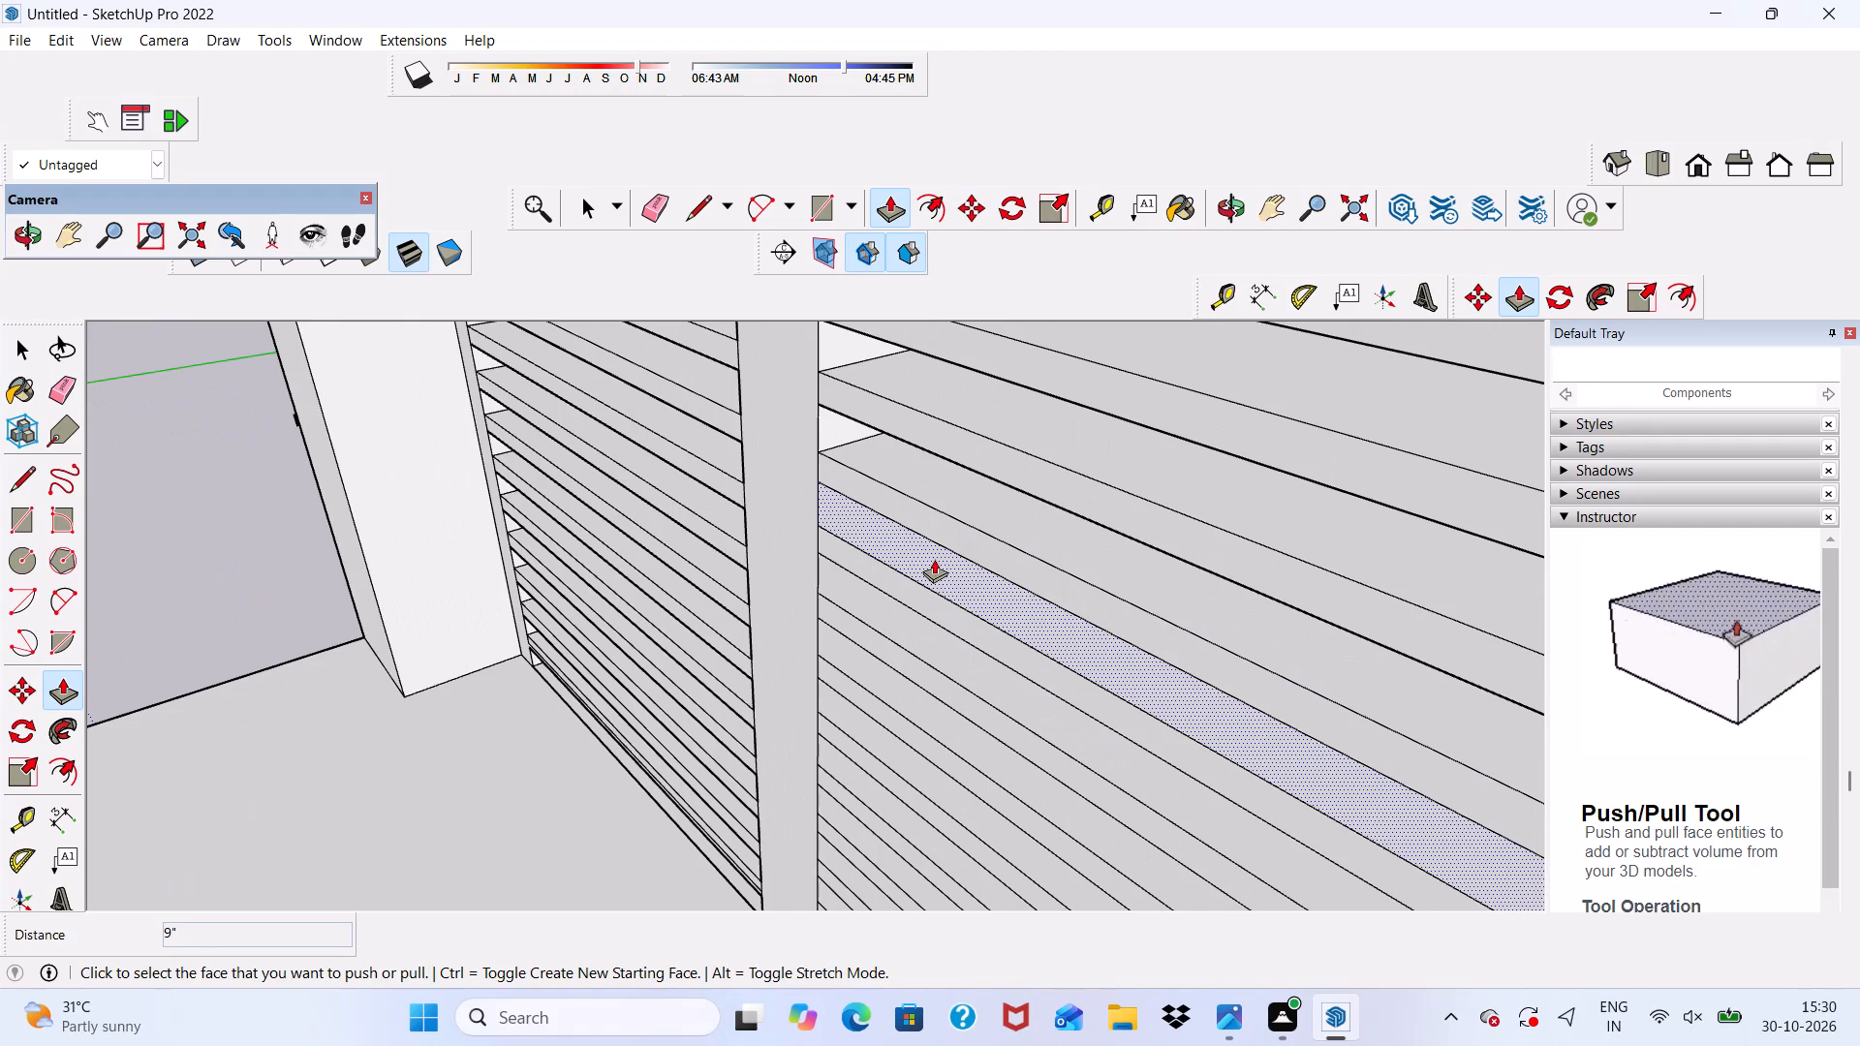
click(934, 559)
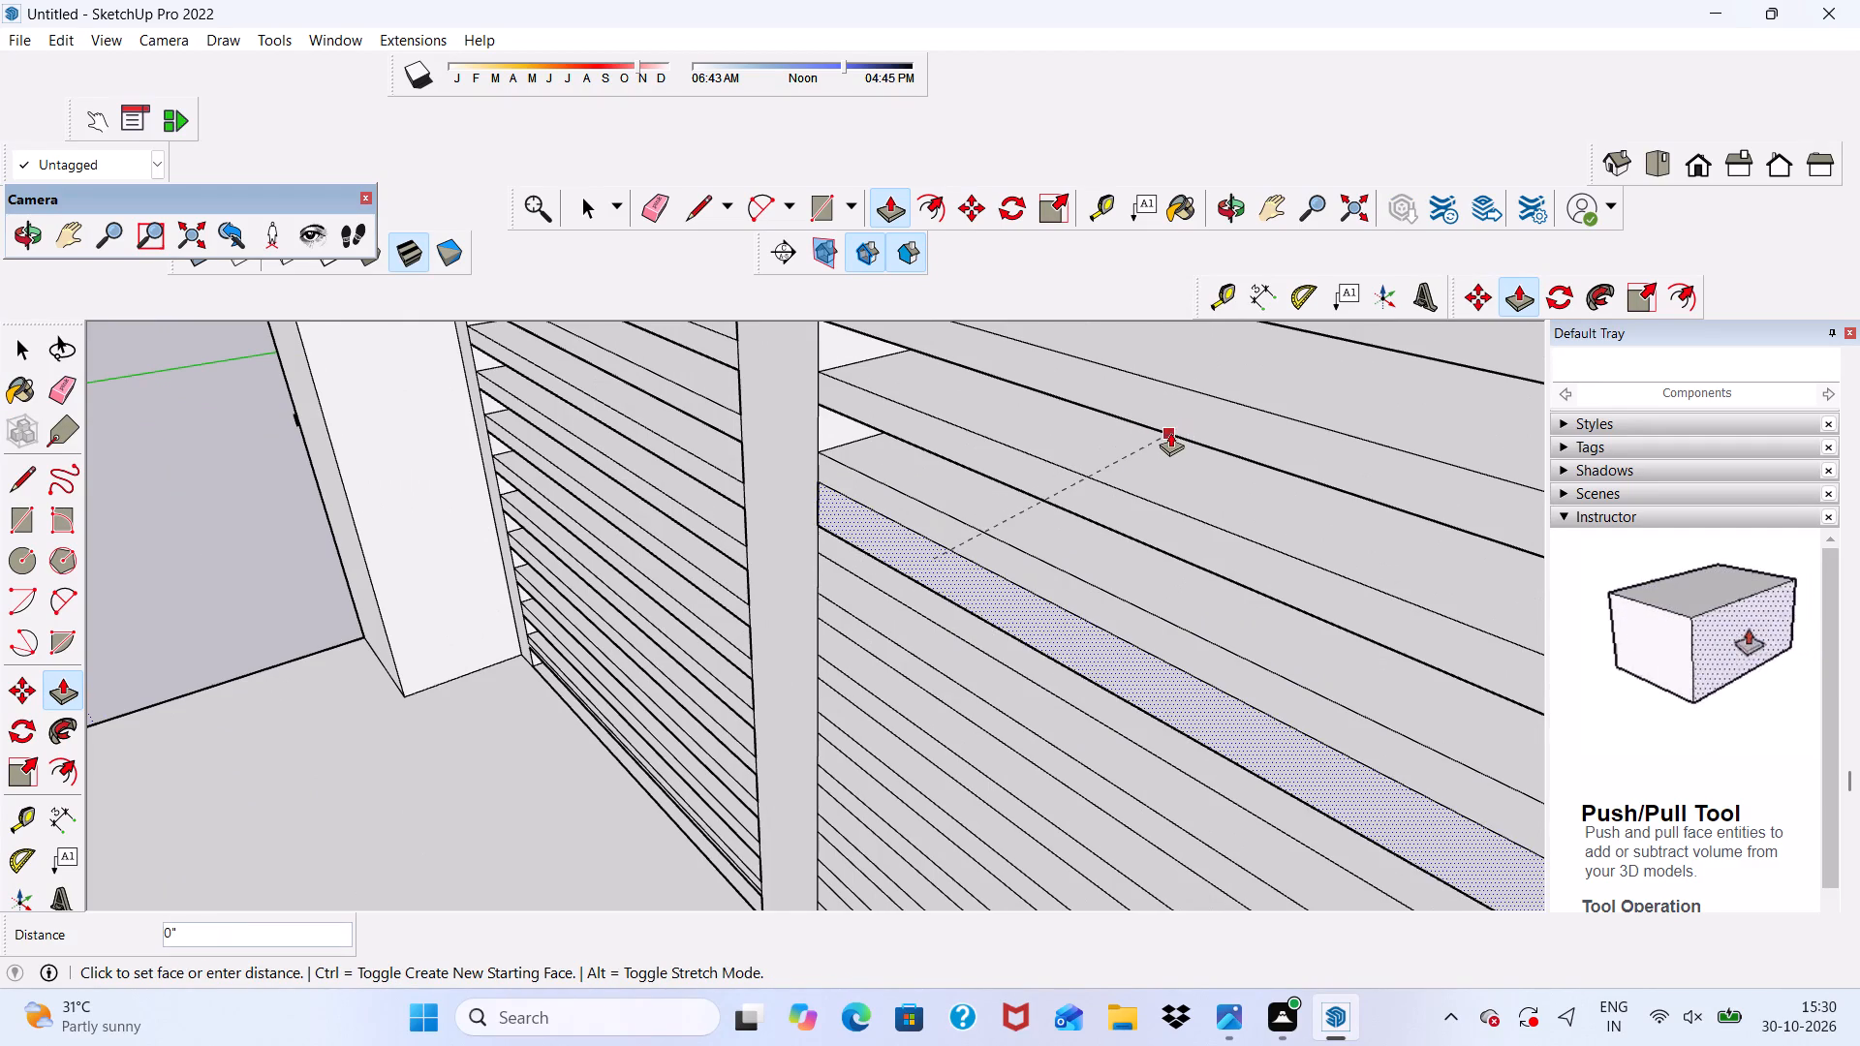
click(1170, 432)
scroll(1102, 440, down, 5)
middle_drag(953, 544, 1175, 588)
scroll(1014, 488, up, 9)
click(1044, 504)
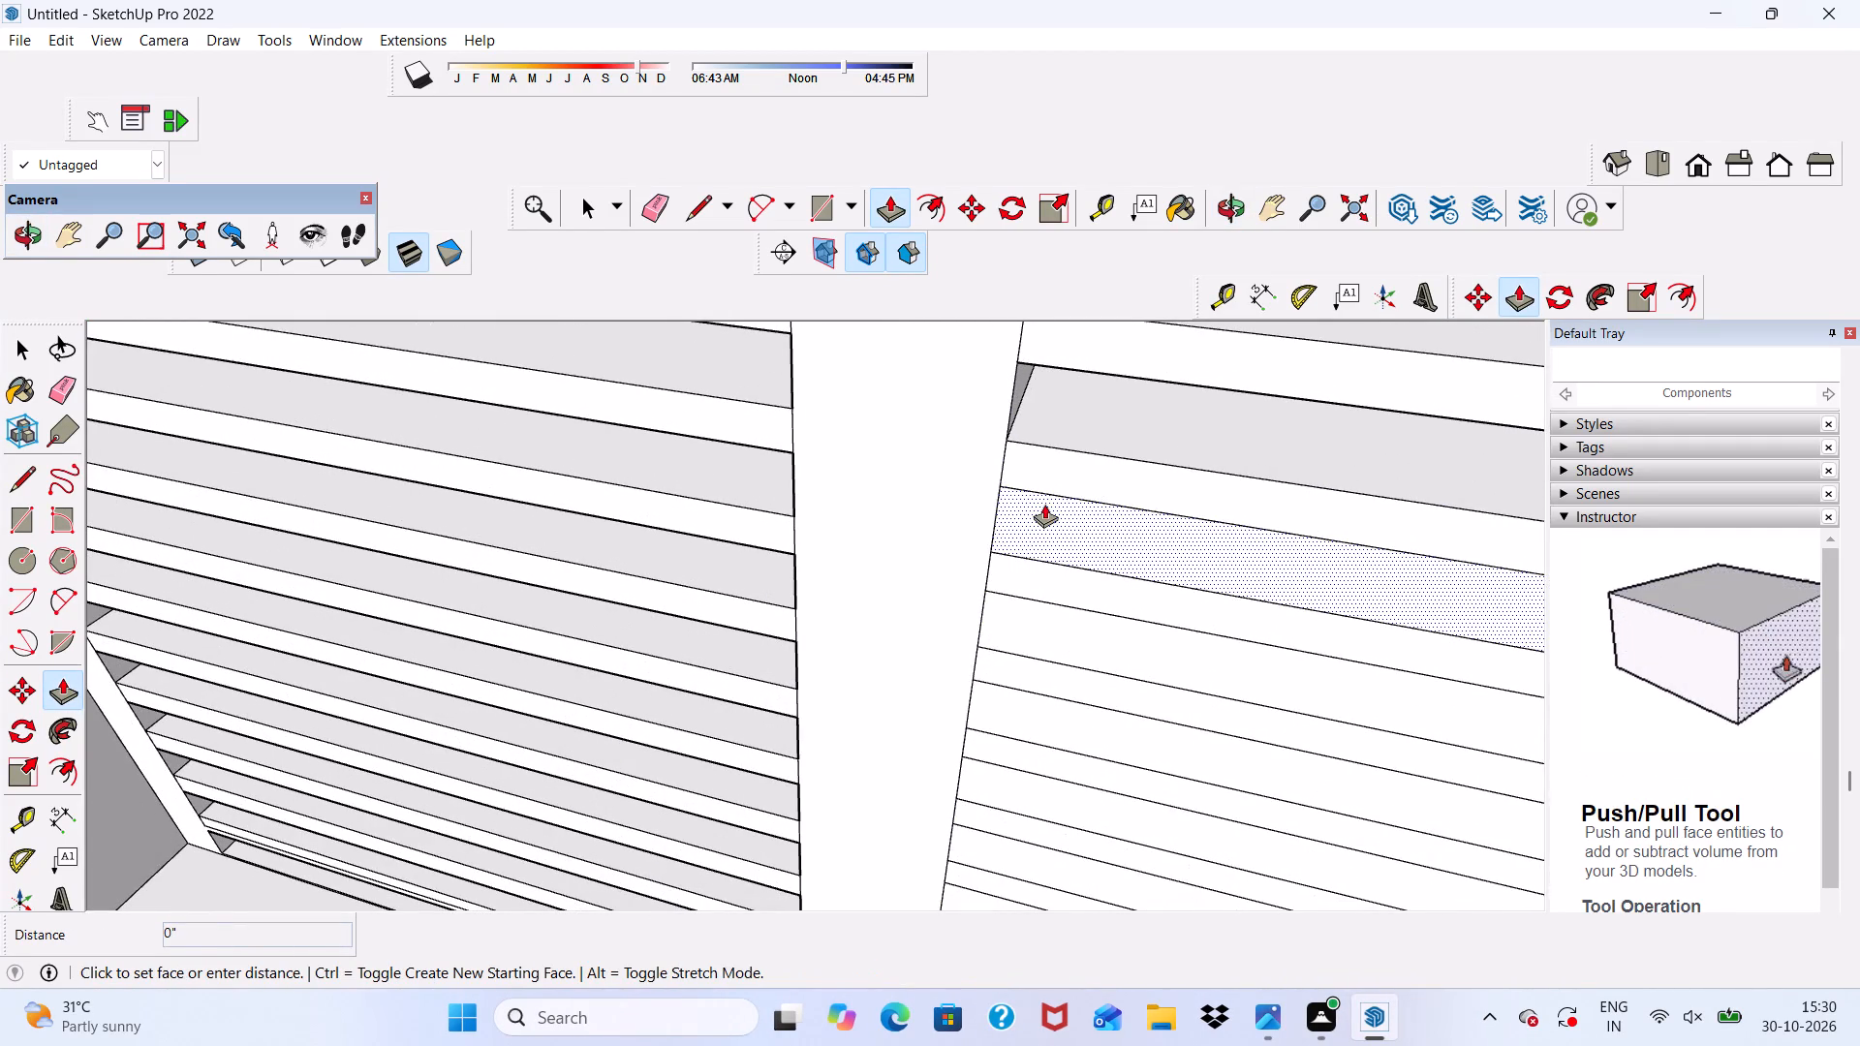
scroll(1148, 310, down, 10)
scroll(1191, 411, down, 3)
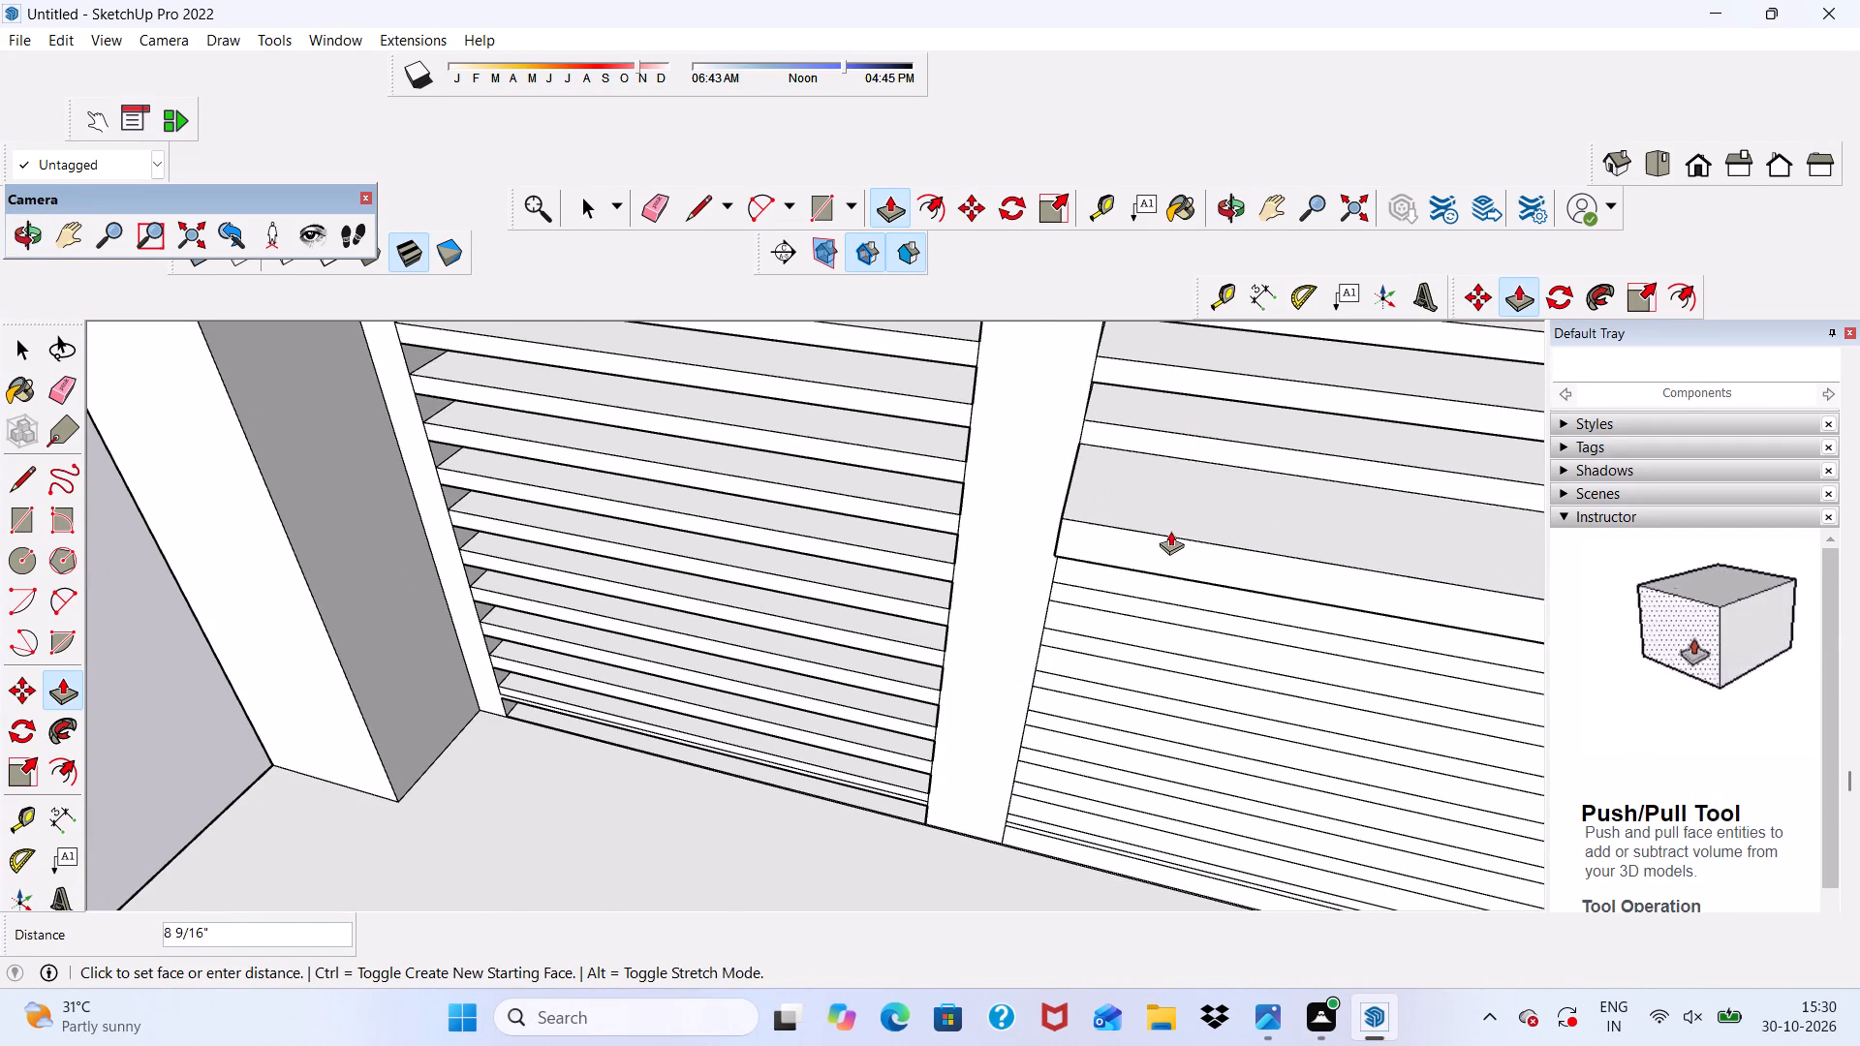
scroll(1160, 418, down, 16)
scroll(1177, 373, up, 5)
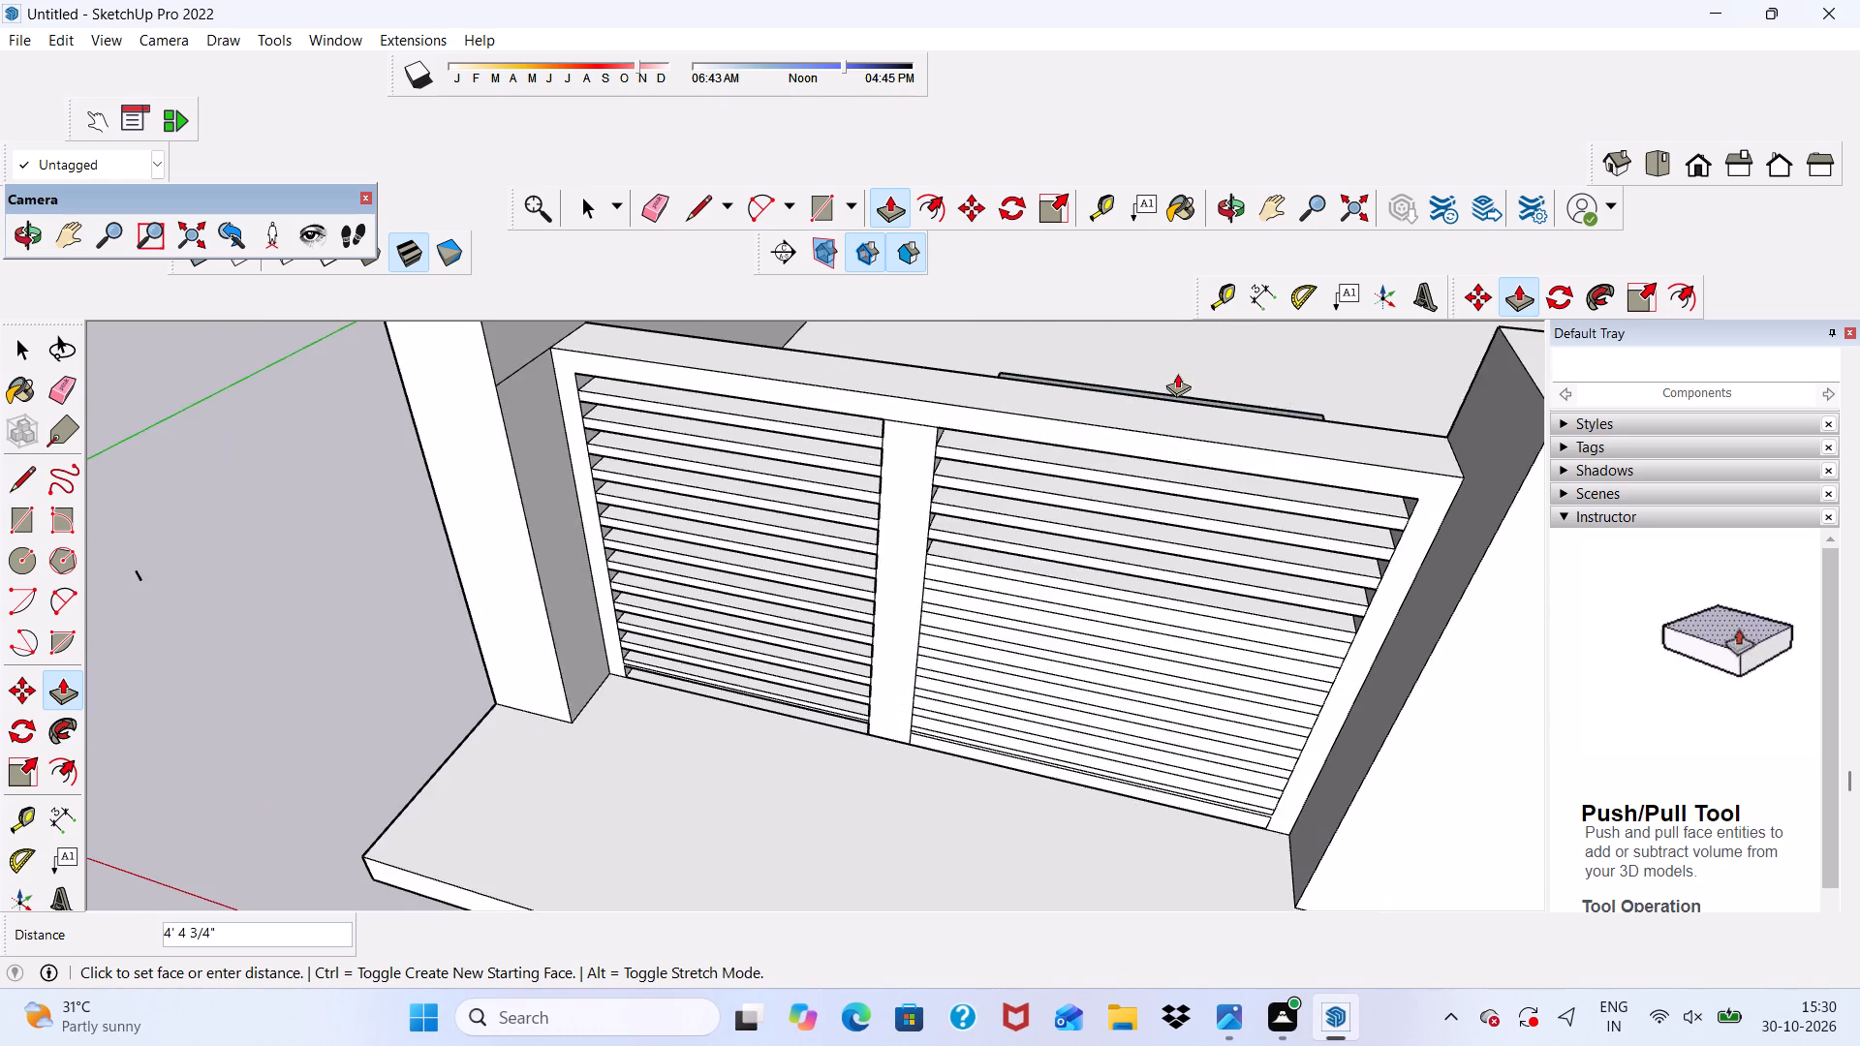
scroll(1177, 394, up, 3)
click(1182, 404)
Push the sixth and seventh gap faces from the top of the gate's right half back 9".
scroll(1121, 479, down, 2)
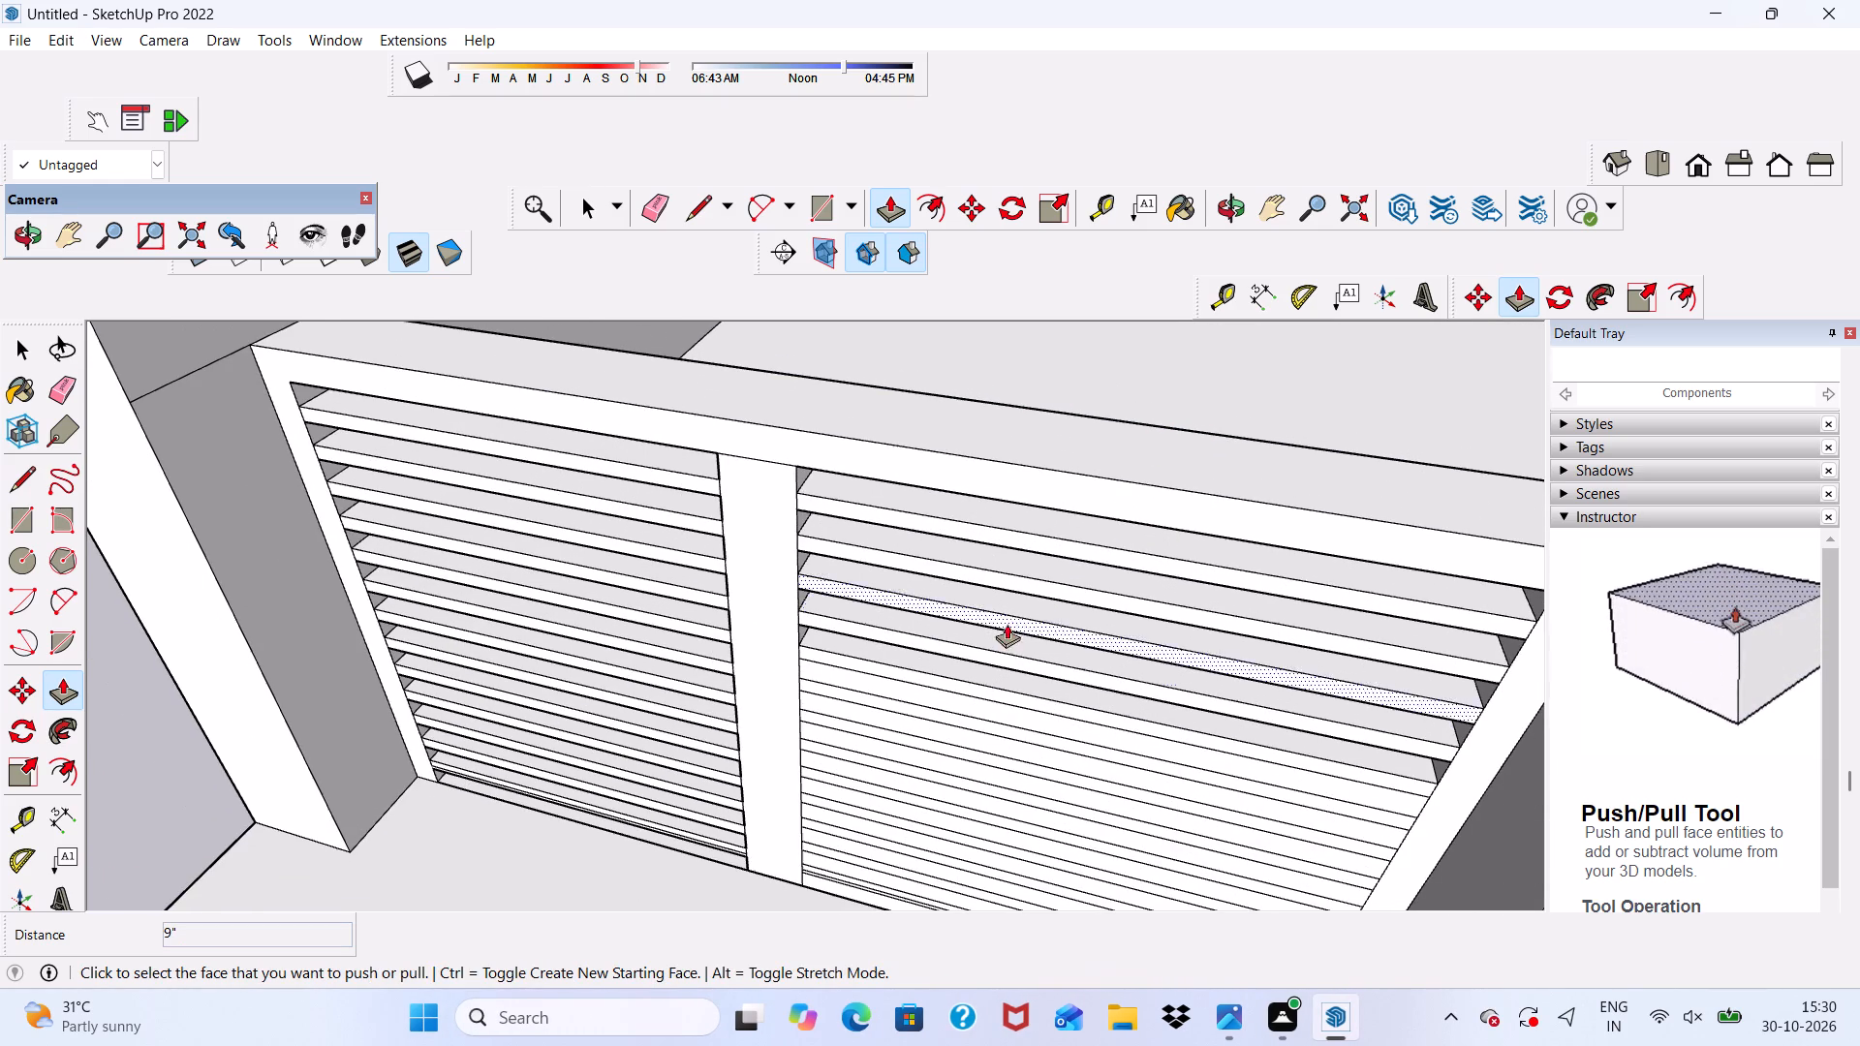
scroll(922, 699, up, 2)
click(922, 697)
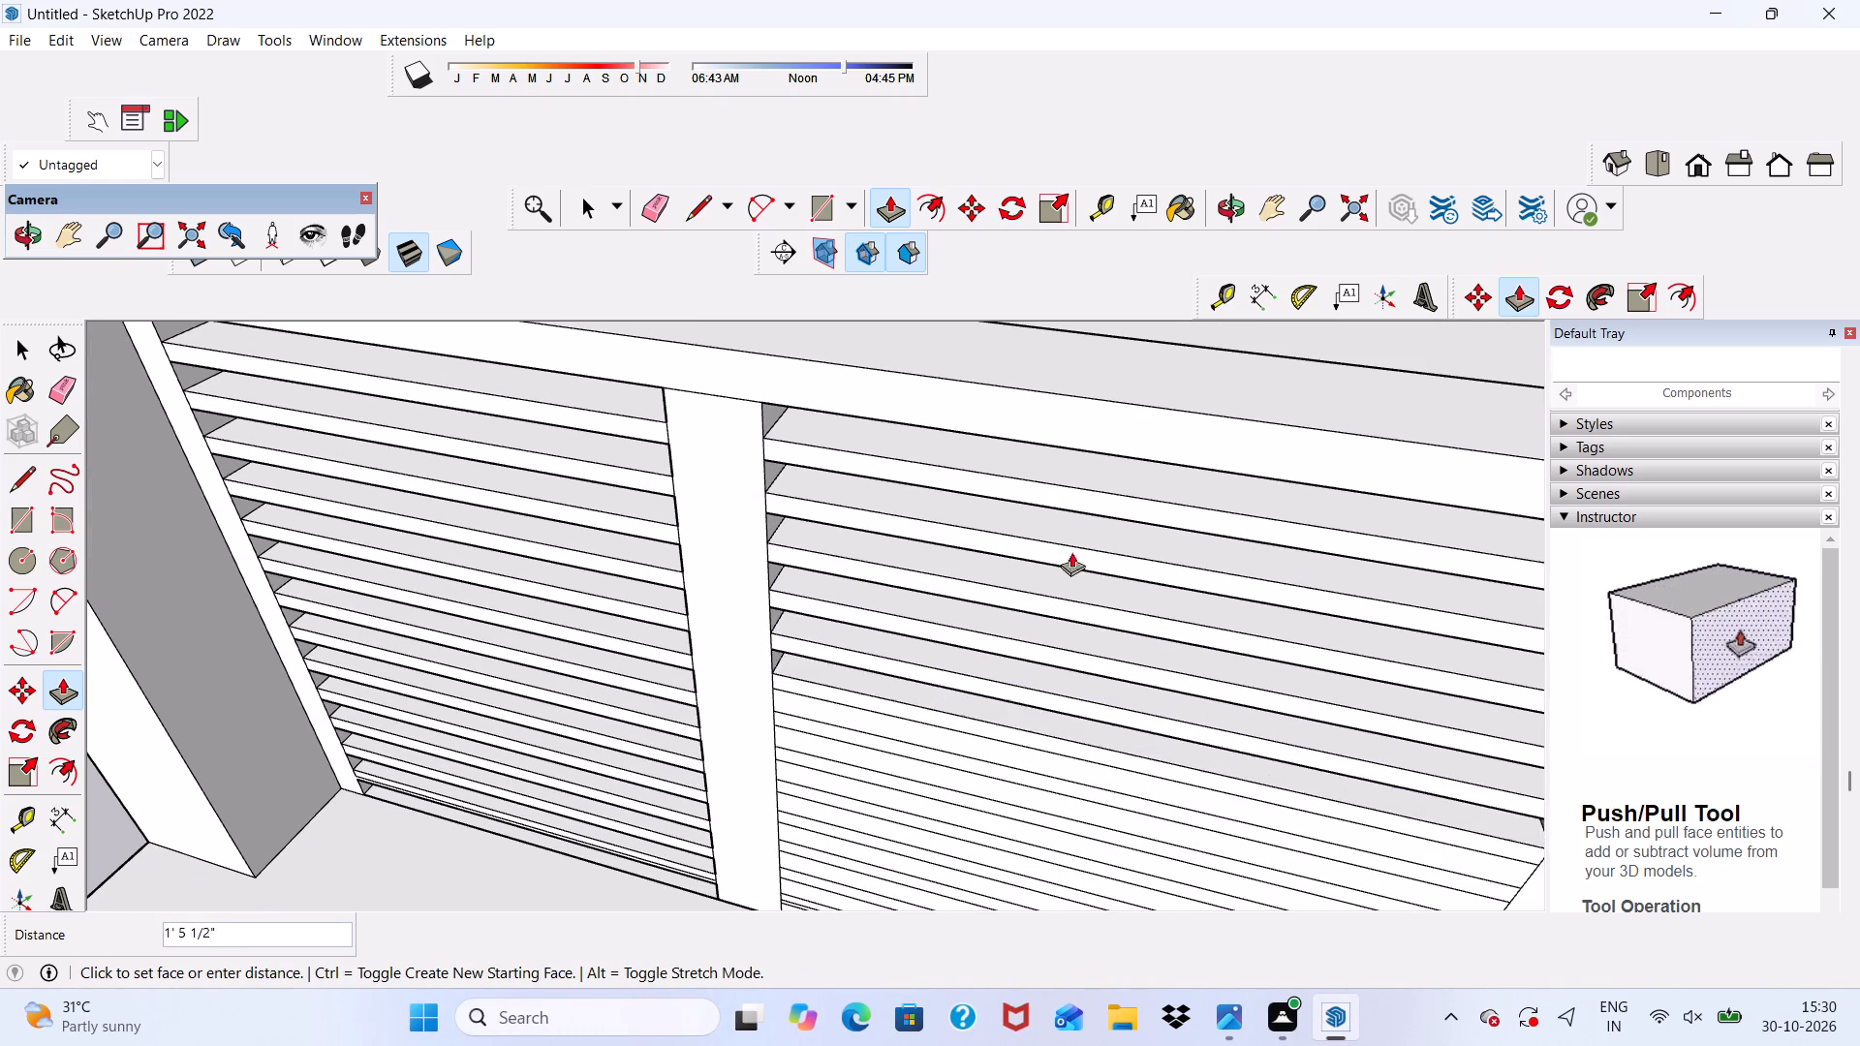
click(1216, 342)
scroll(1006, 623, down, 2)
scroll(881, 752, up, 2)
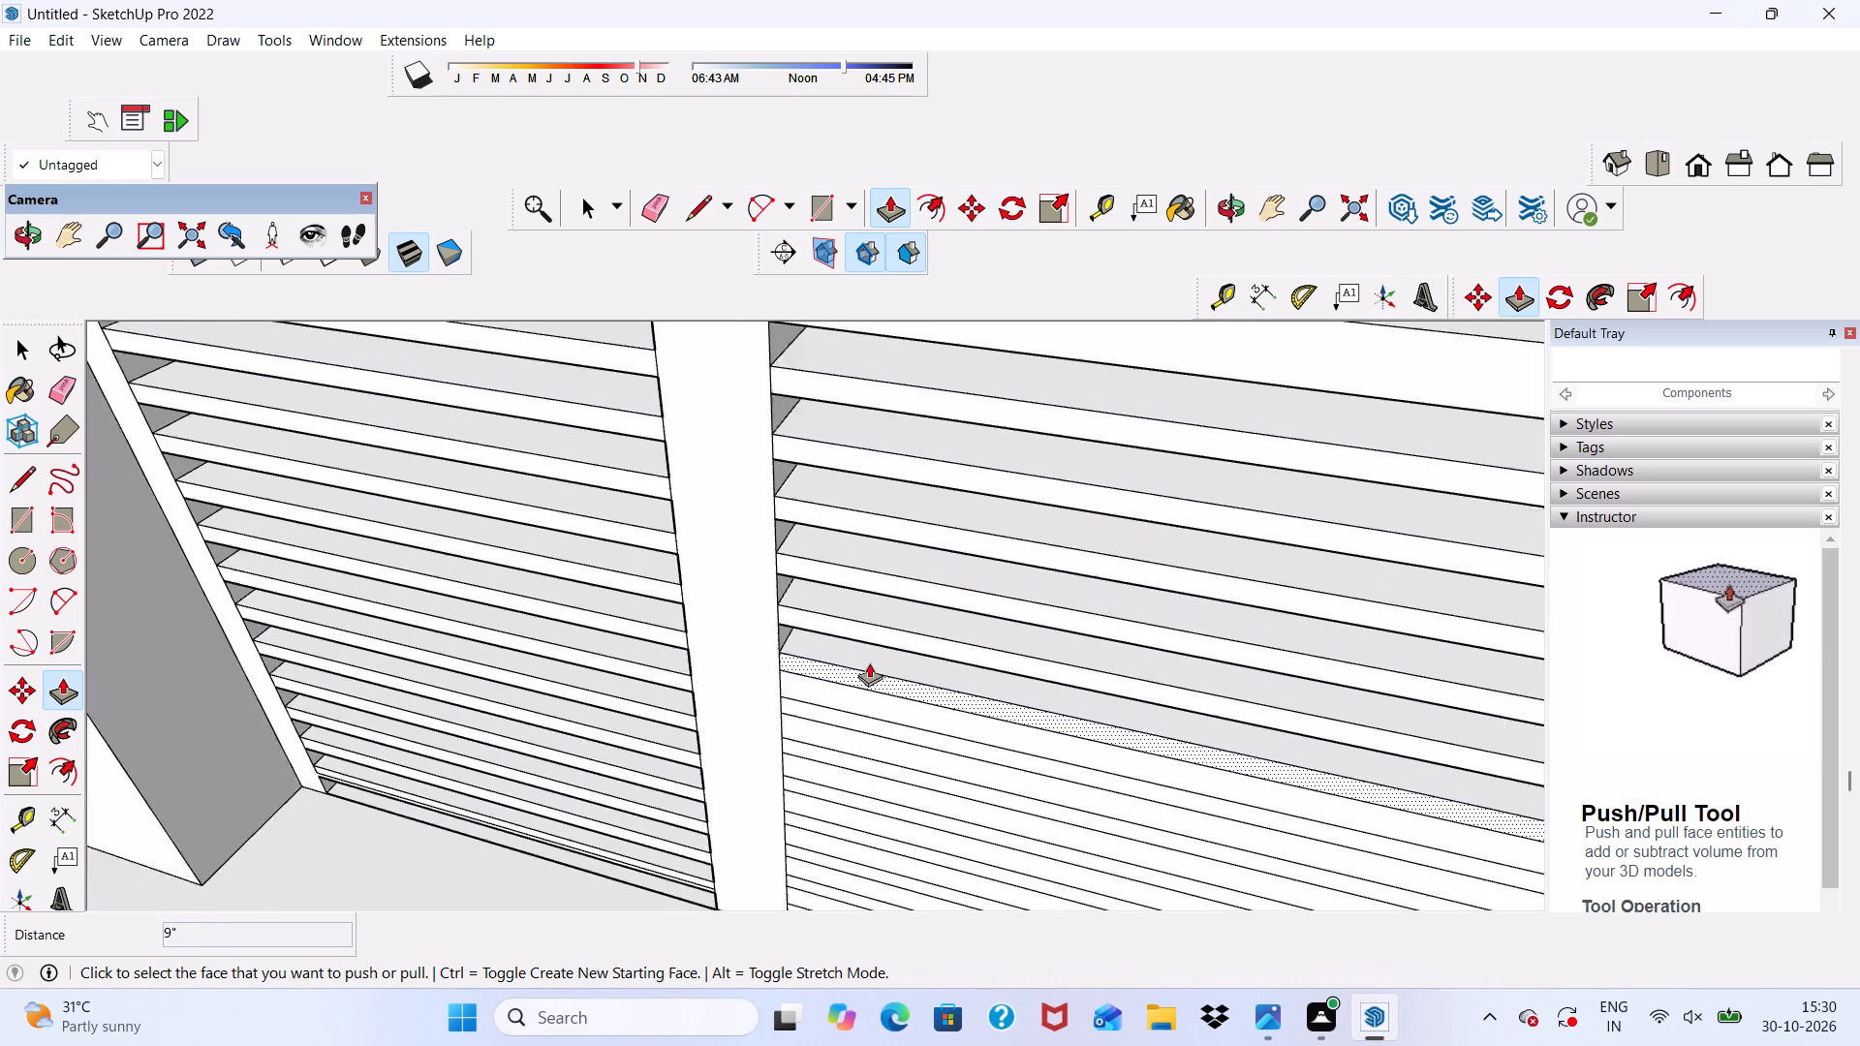
scroll(869, 662, up, 6)
click(845, 710)
scroll(867, 679, down, 2)
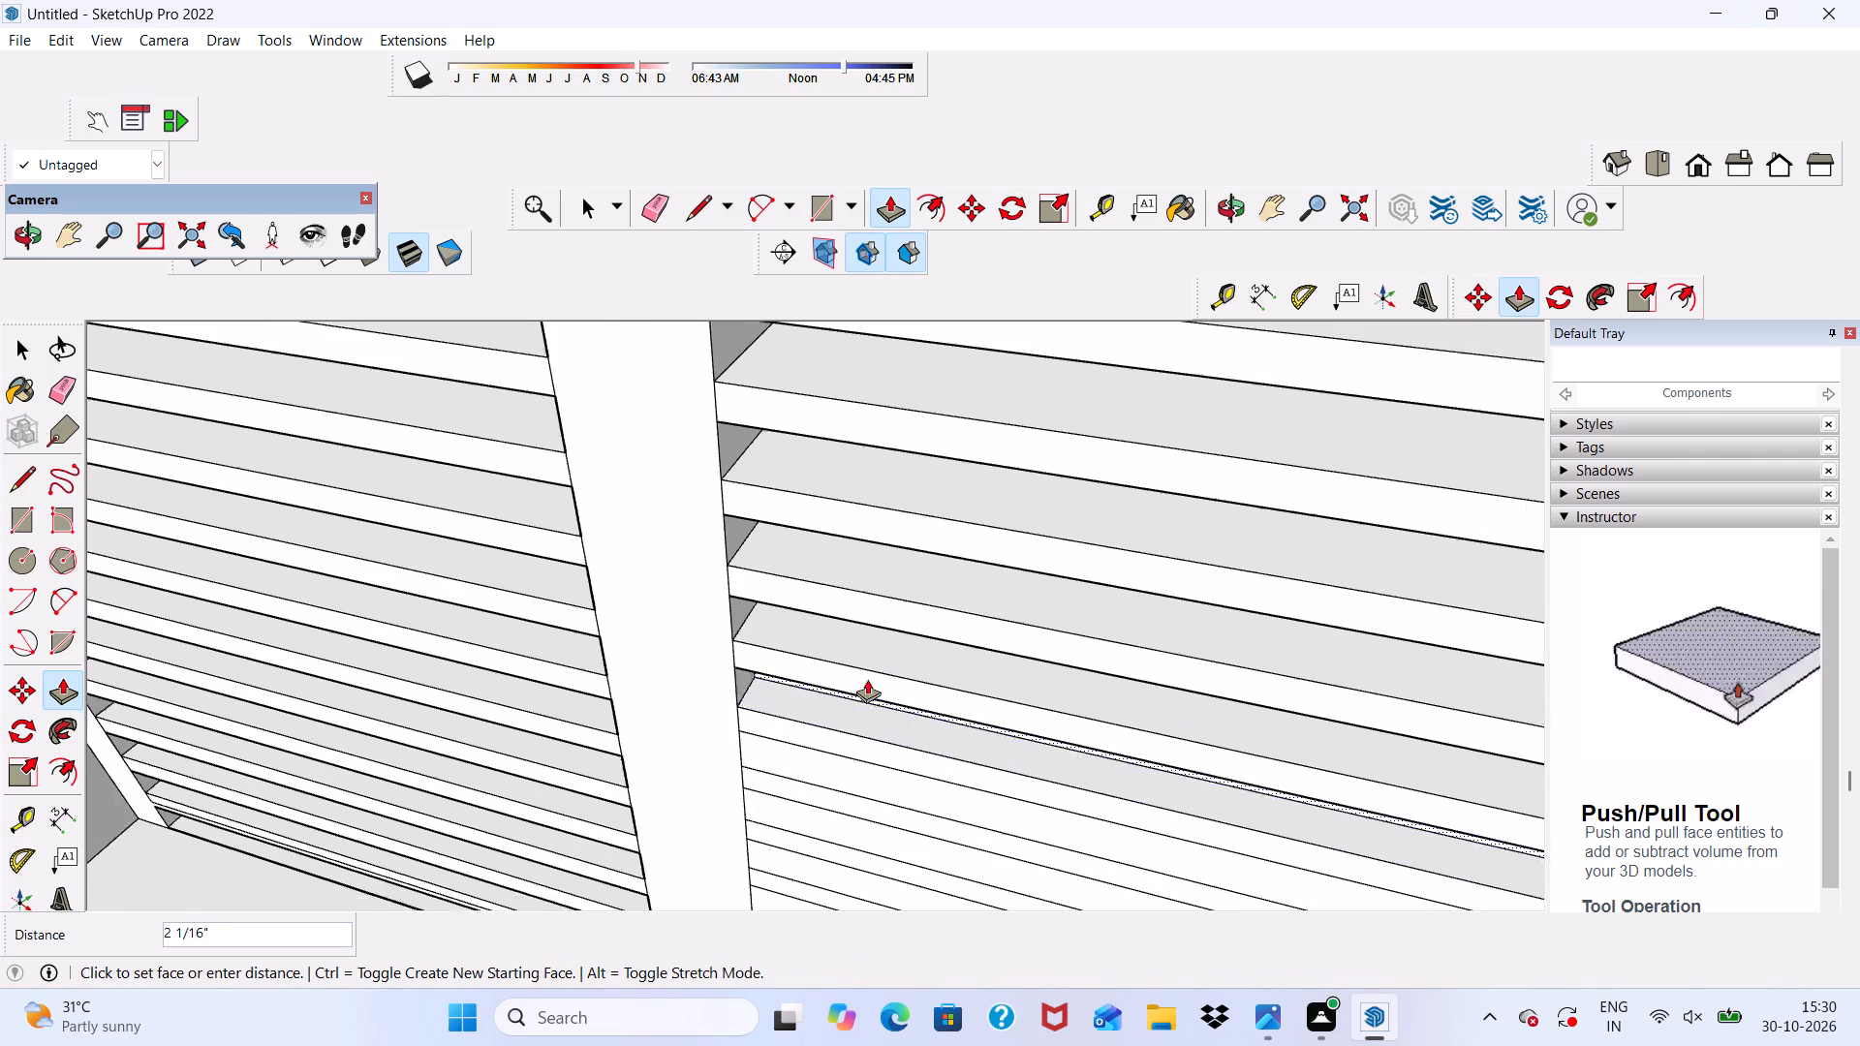
scroll(867, 679, down, 2)
scroll(1025, 509, down, 10)
scroll(1133, 356, down, 1)
scroll(1134, 425, up, 3)
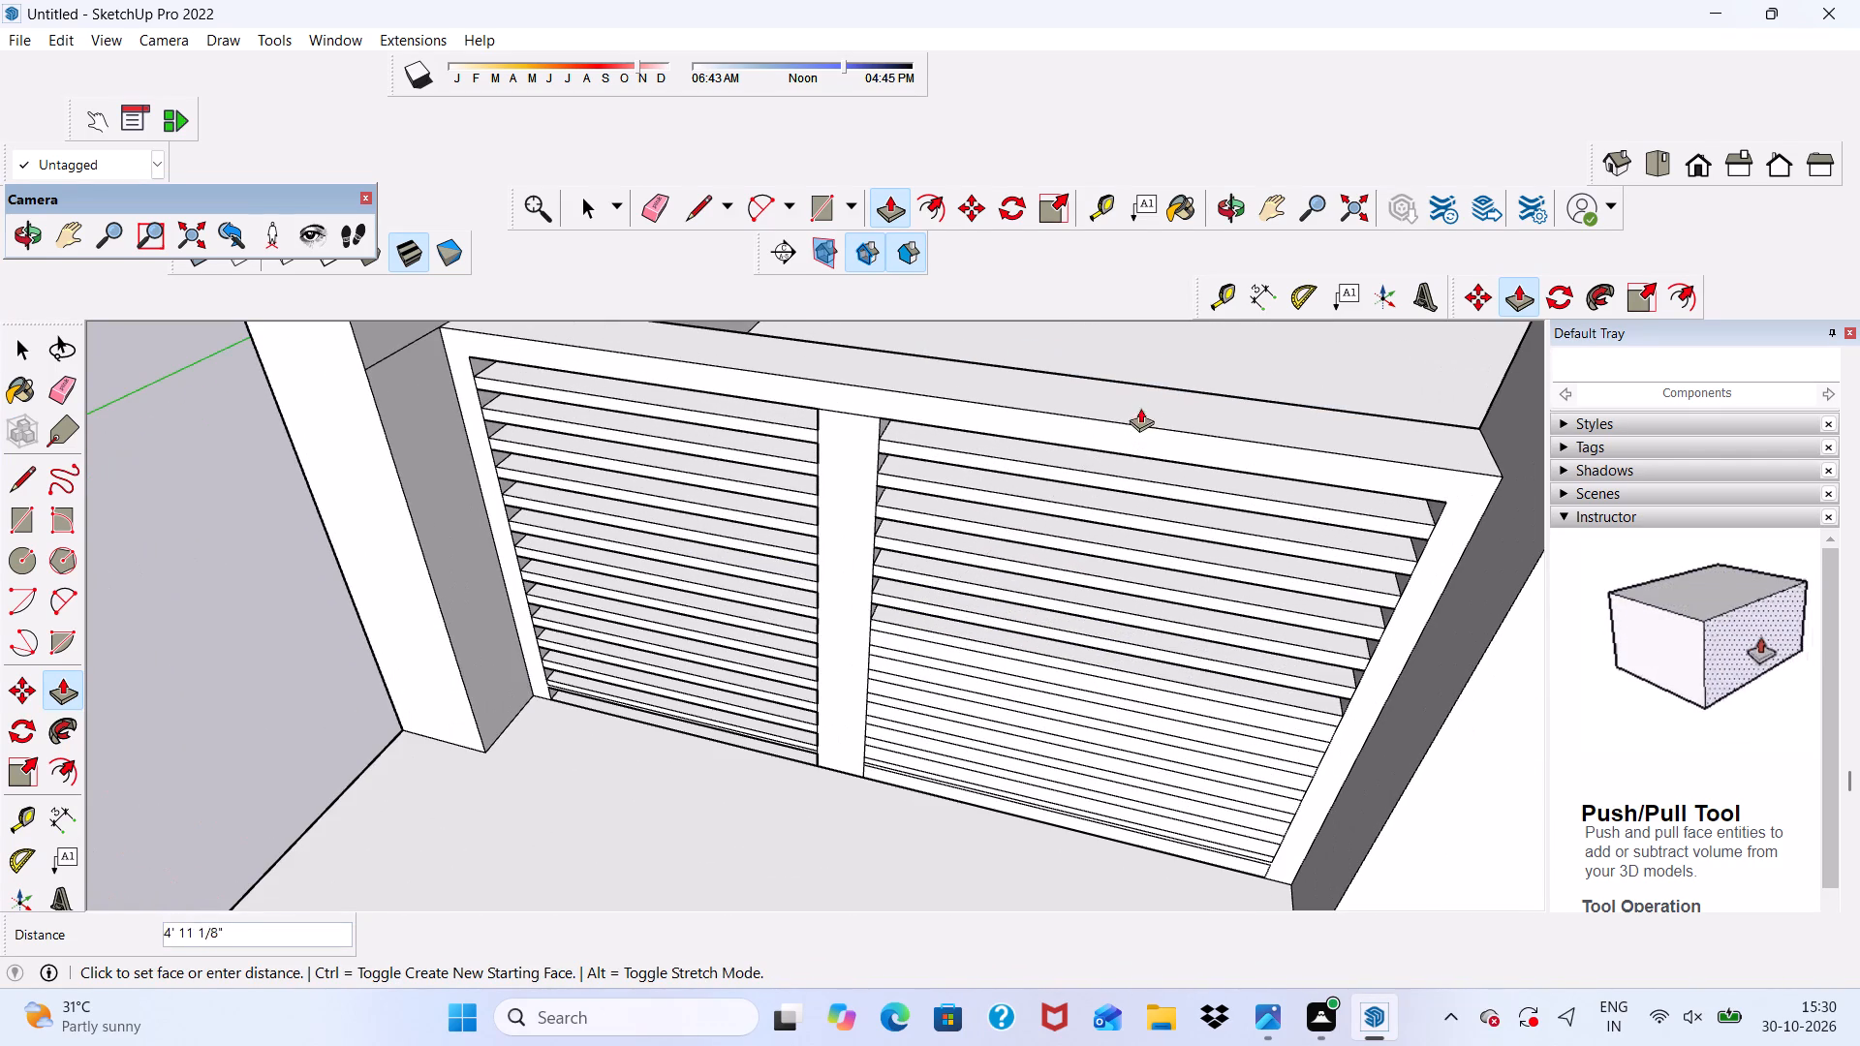
click(1152, 388)
Push the eighth and ninth gap faces from the top of the gate's right half back 9".
scroll(914, 703, up, 3)
scroll(916, 615, up, 3)
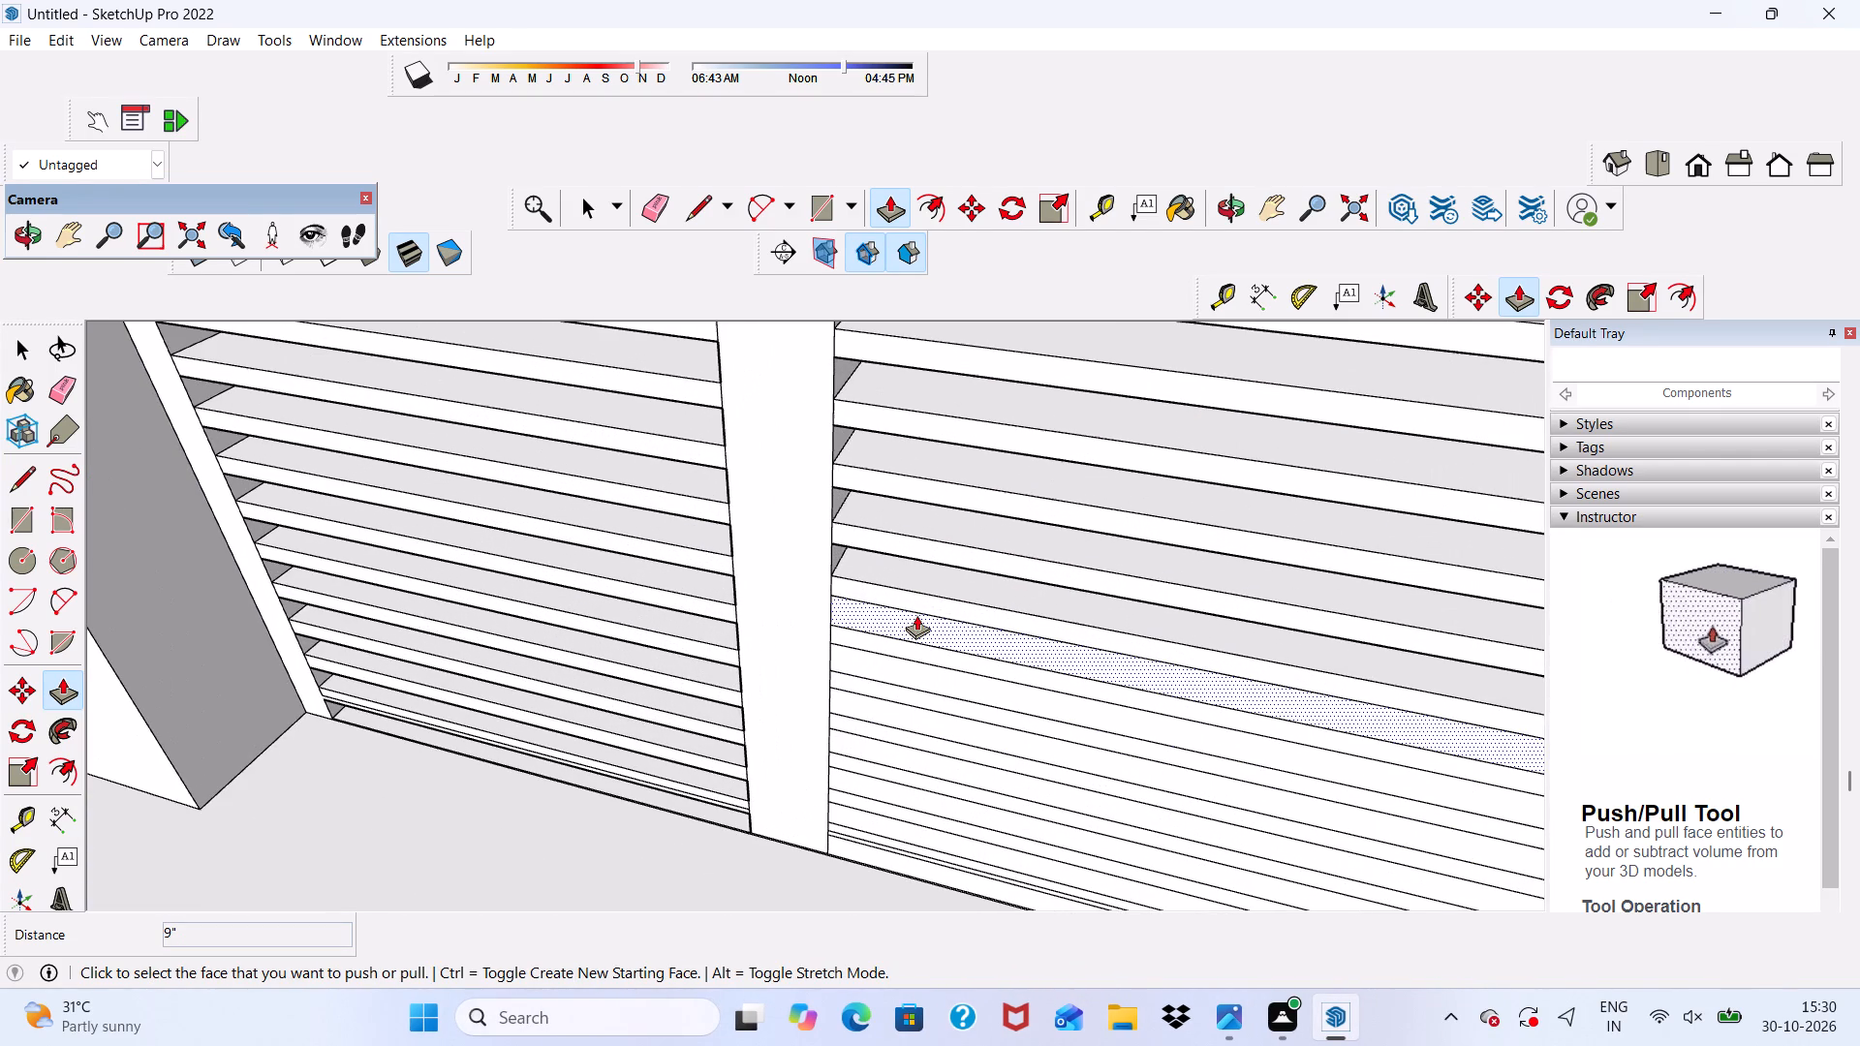
click(916, 627)
scroll(1067, 509, down, 7)
middle_drag(1108, 535, 1099, 559)
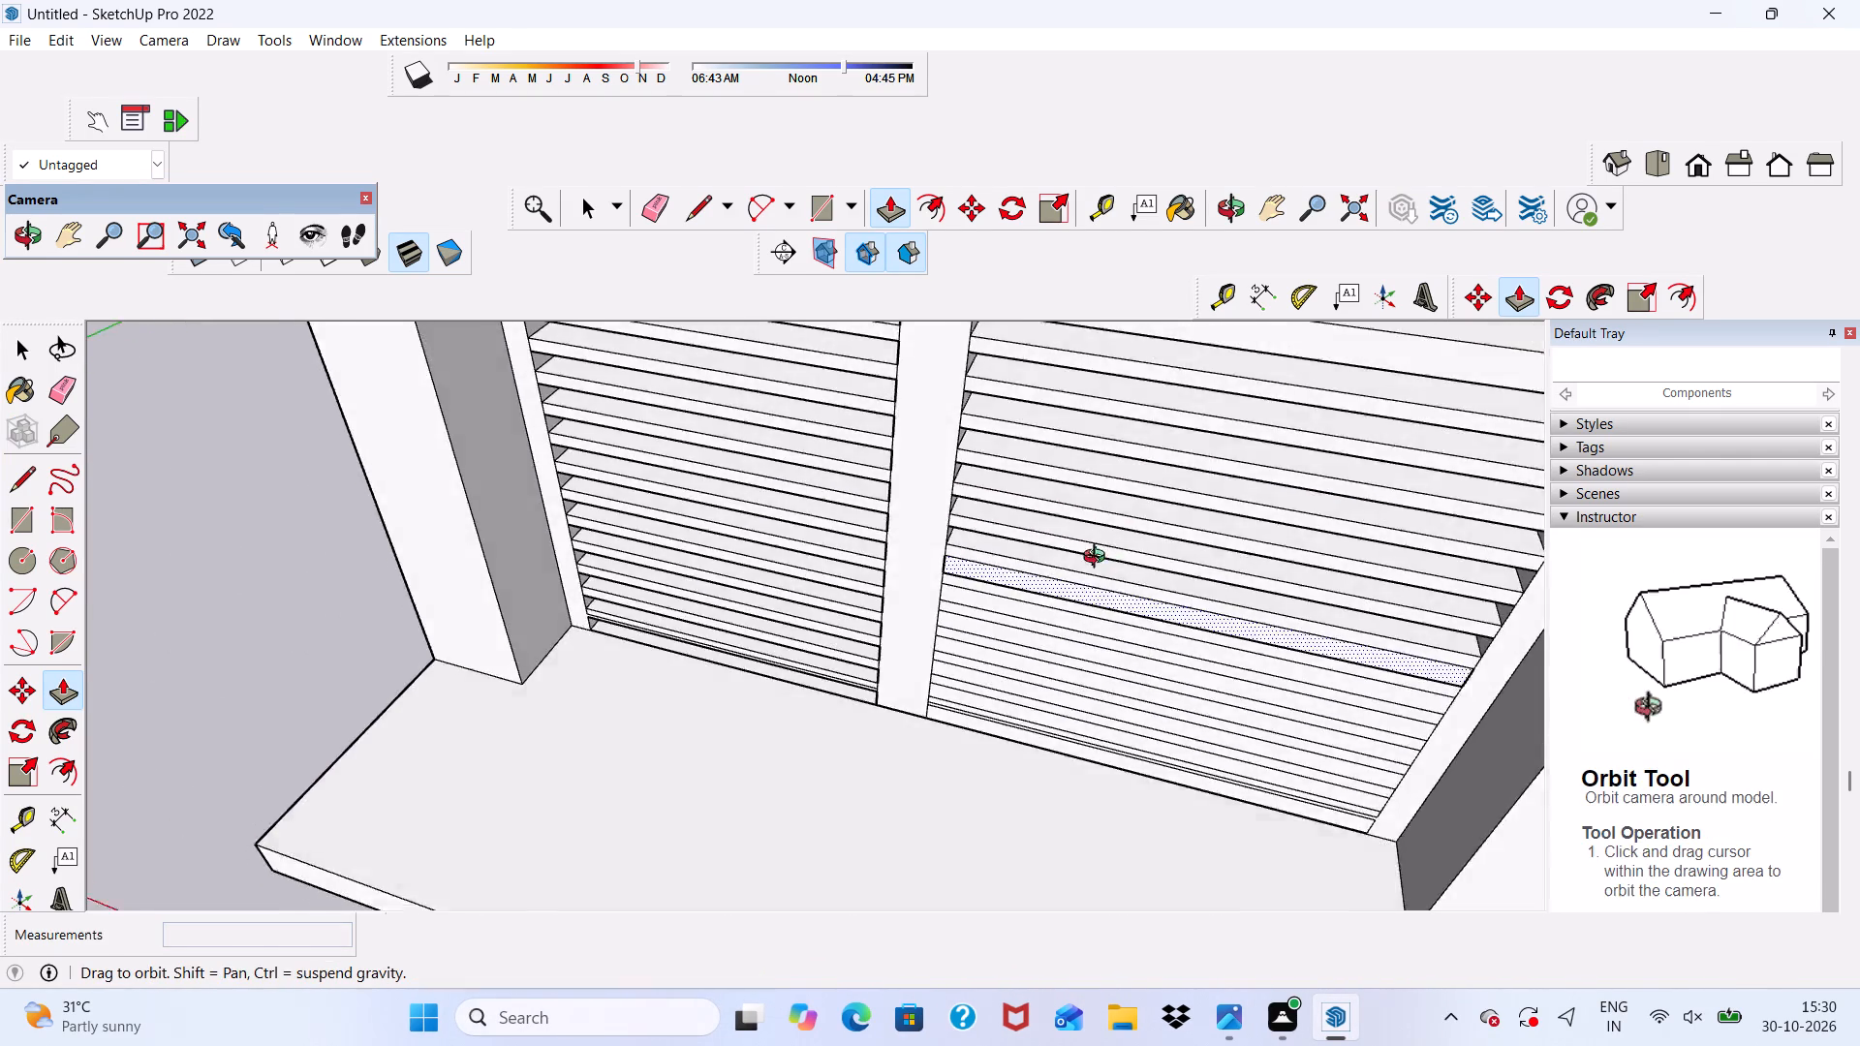
middle_drag(1099, 559, 976, 616)
scroll(976, 616, down, 1)
scroll(1206, 412, up, 2)
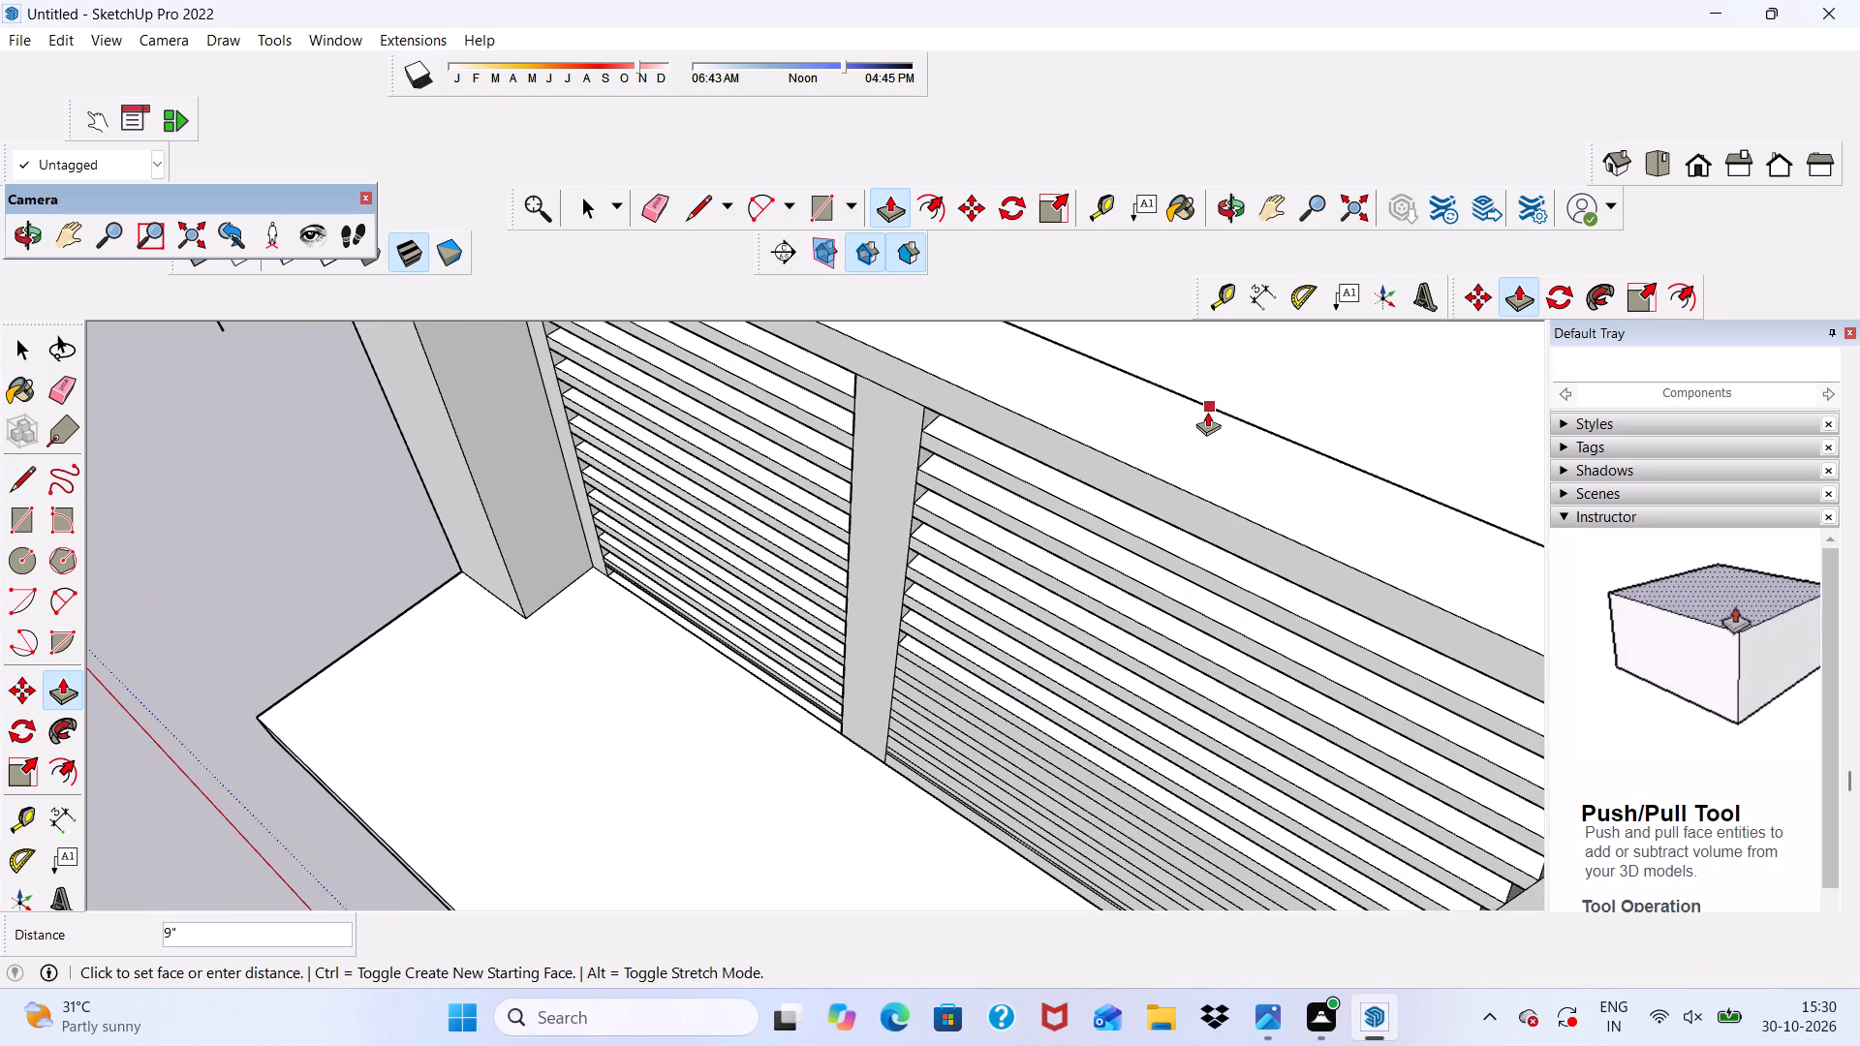
click(1207, 412)
scroll(1087, 489, down, 4)
scroll(839, 720, up, 3)
middle_drag(998, 631, 1041, 536)
scroll(1038, 569, up, 4)
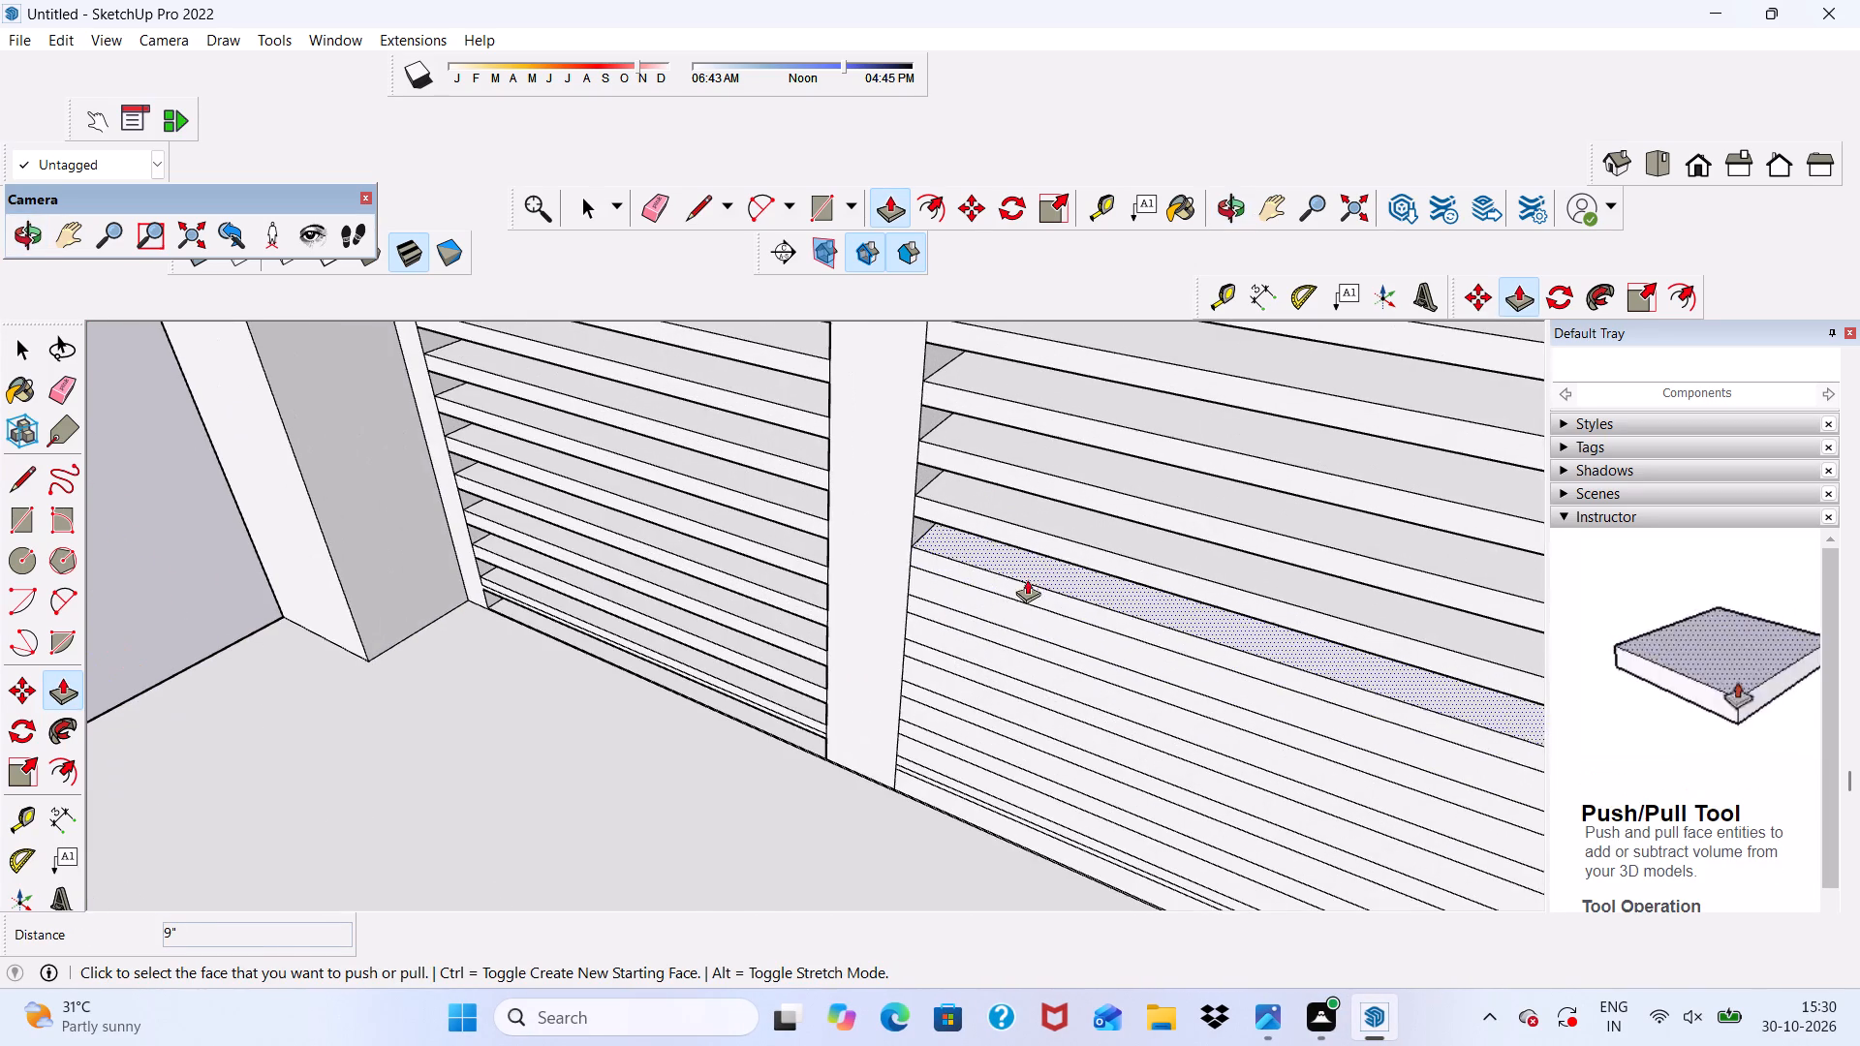
click(995, 607)
scroll(1092, 544, down, 9)
scroll(843, 661, down, 3)
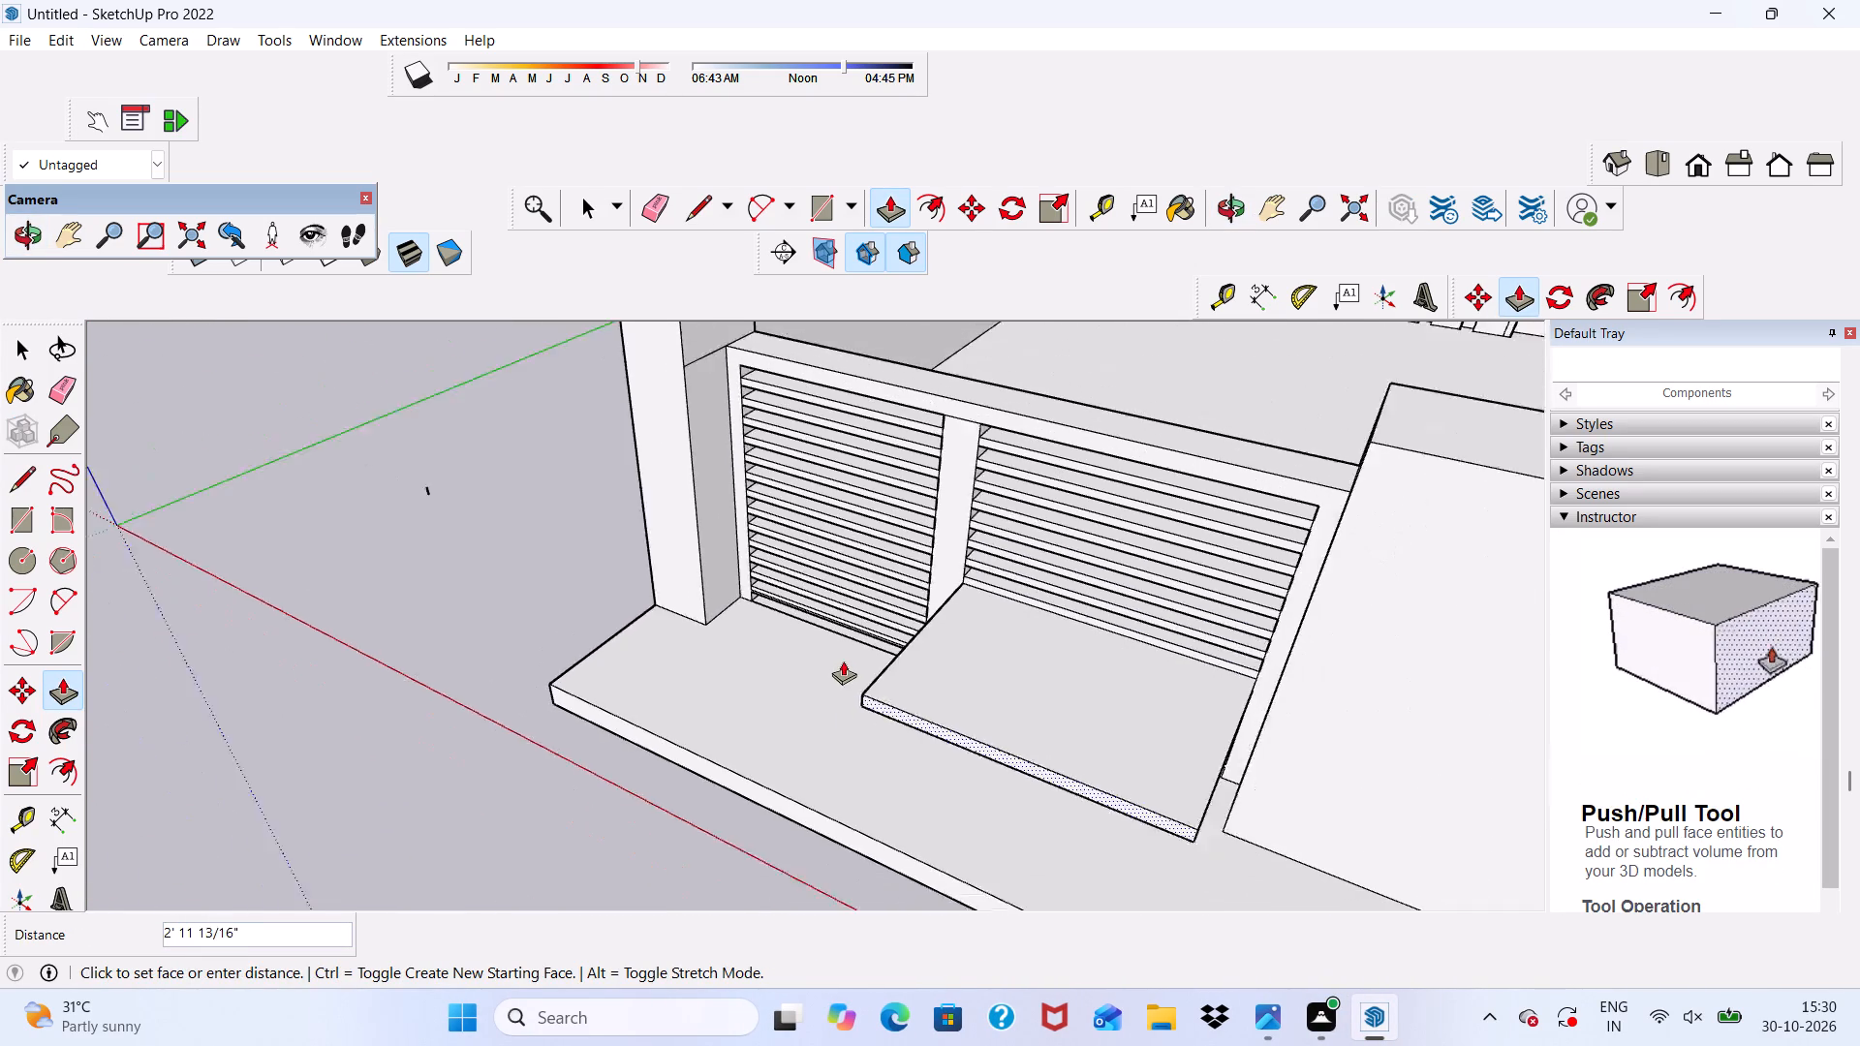
scroll(1139, 415, up, 5)
click(1108, 508)
Push the tenth and eleventh gap faces from the top of the gate's right half back 9".
scroll(754, 594, down, 4)
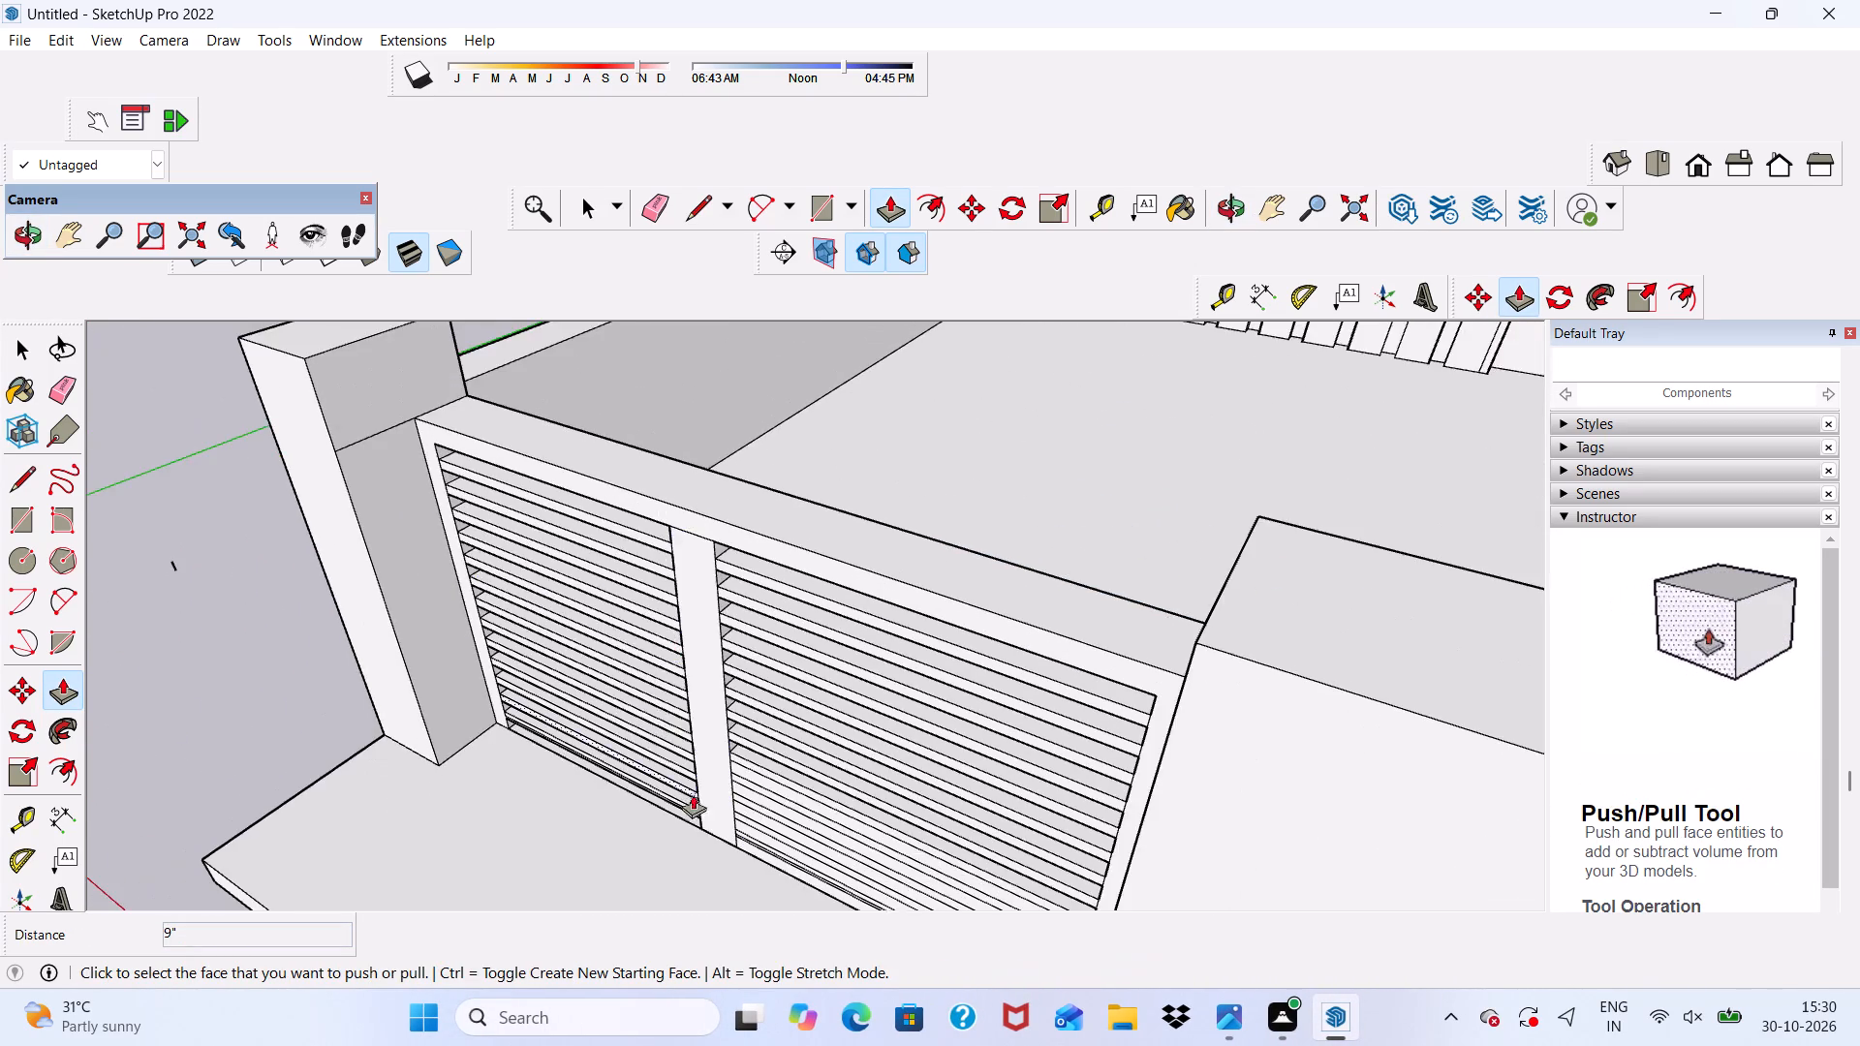
scroll(909, 744, up, 4)
scroll(821, 808, up, 4)
scroll(642, 815, up, 8)
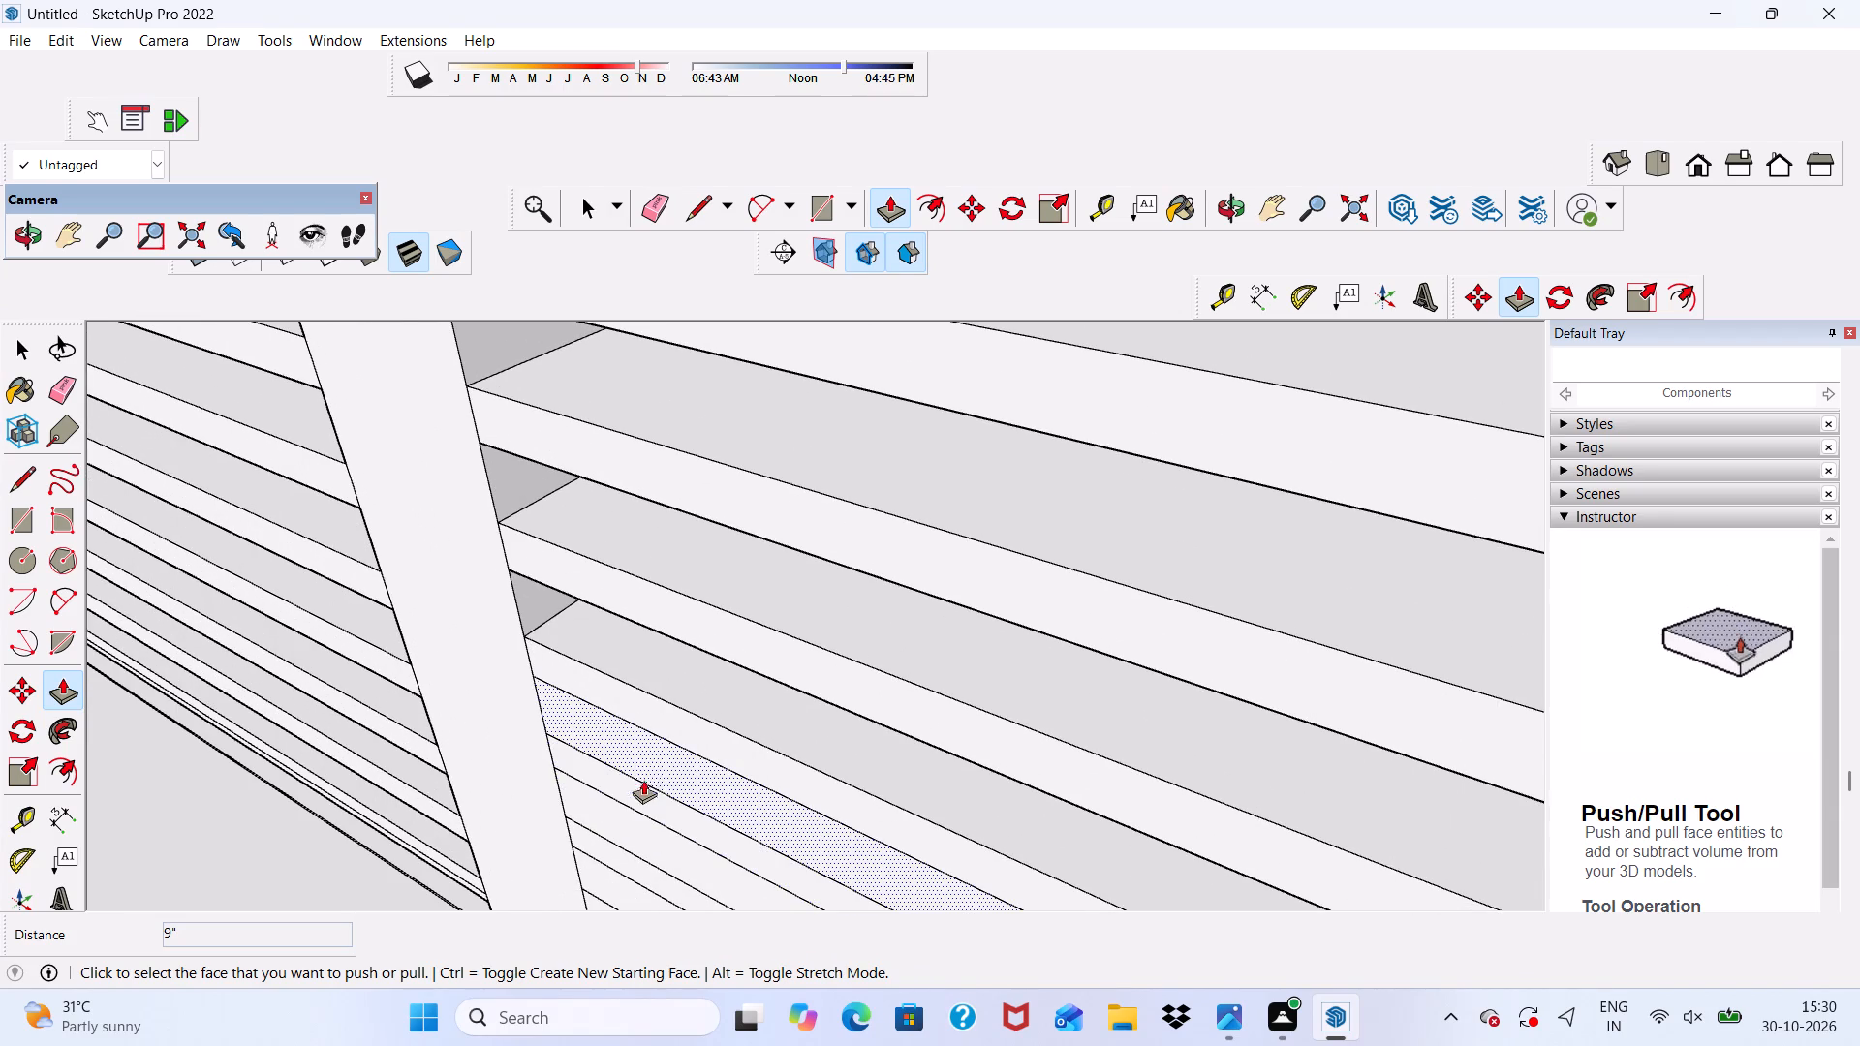
click(647, 762)
scroll(722, 663, down, 16)
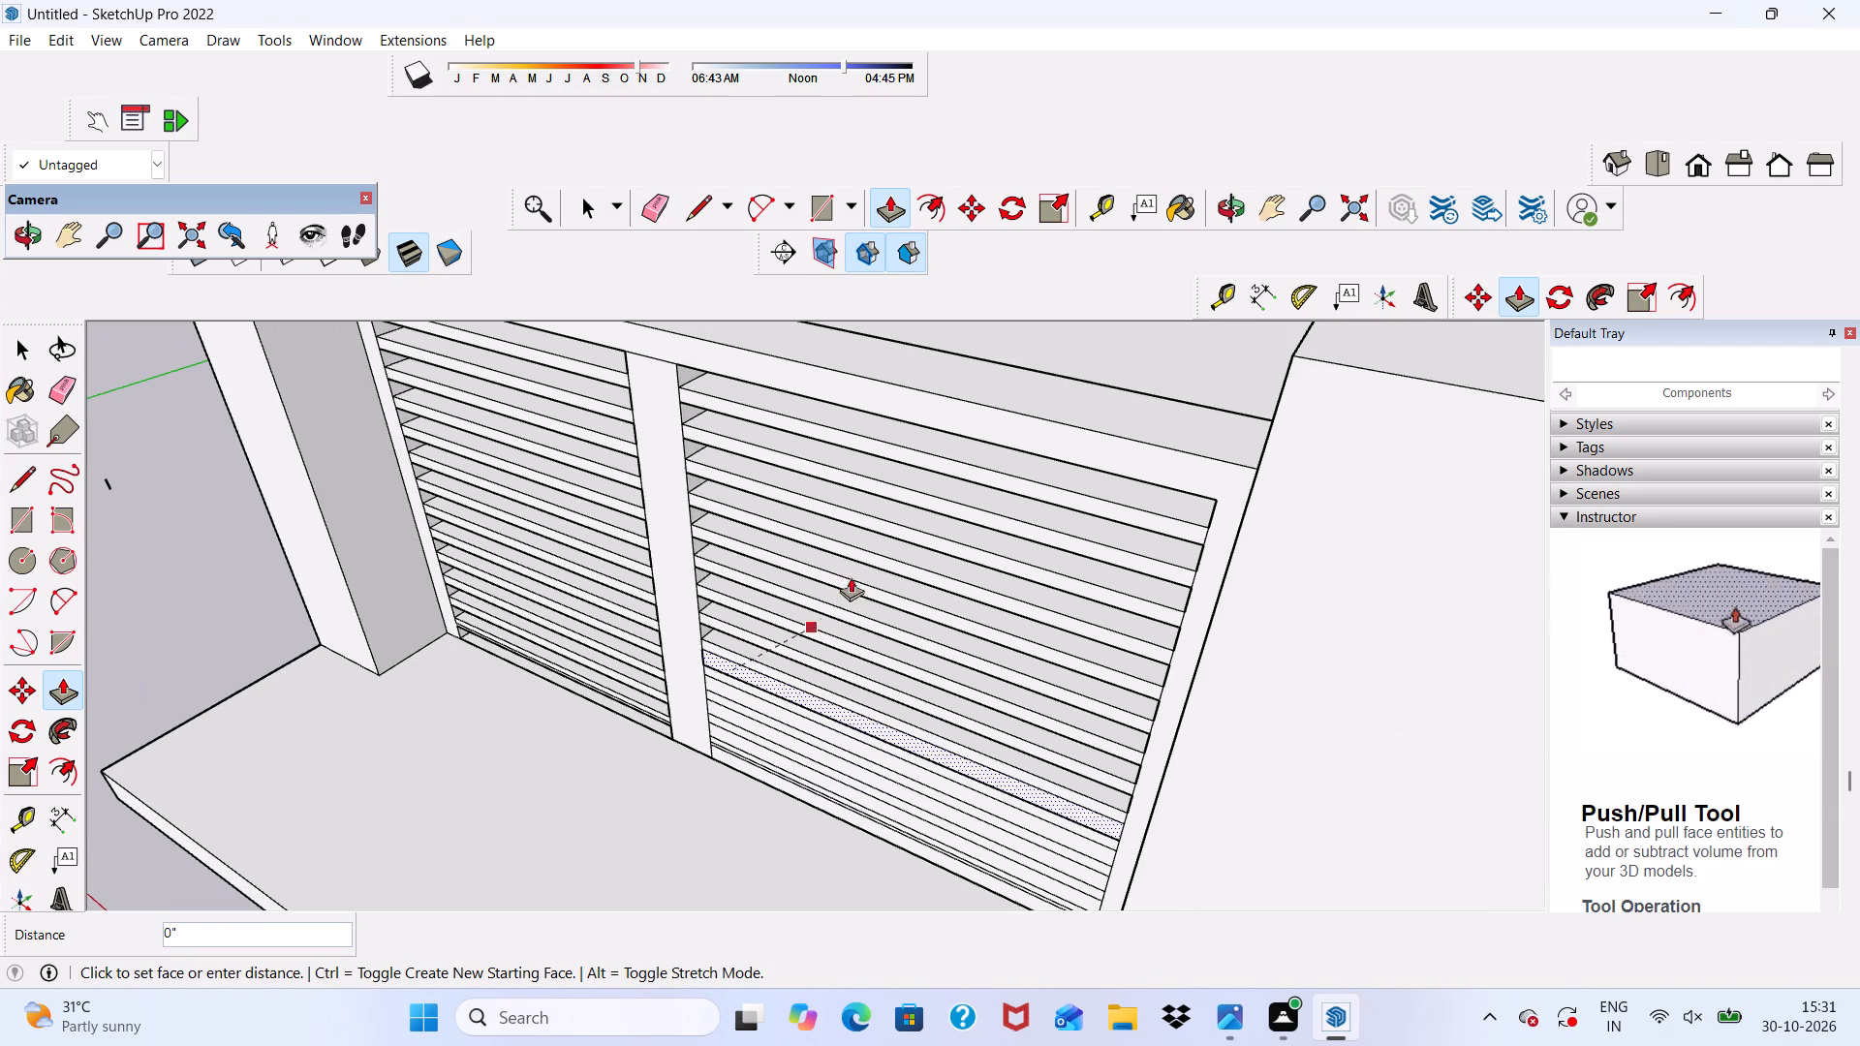
scroll(1069, 386, up, 1)
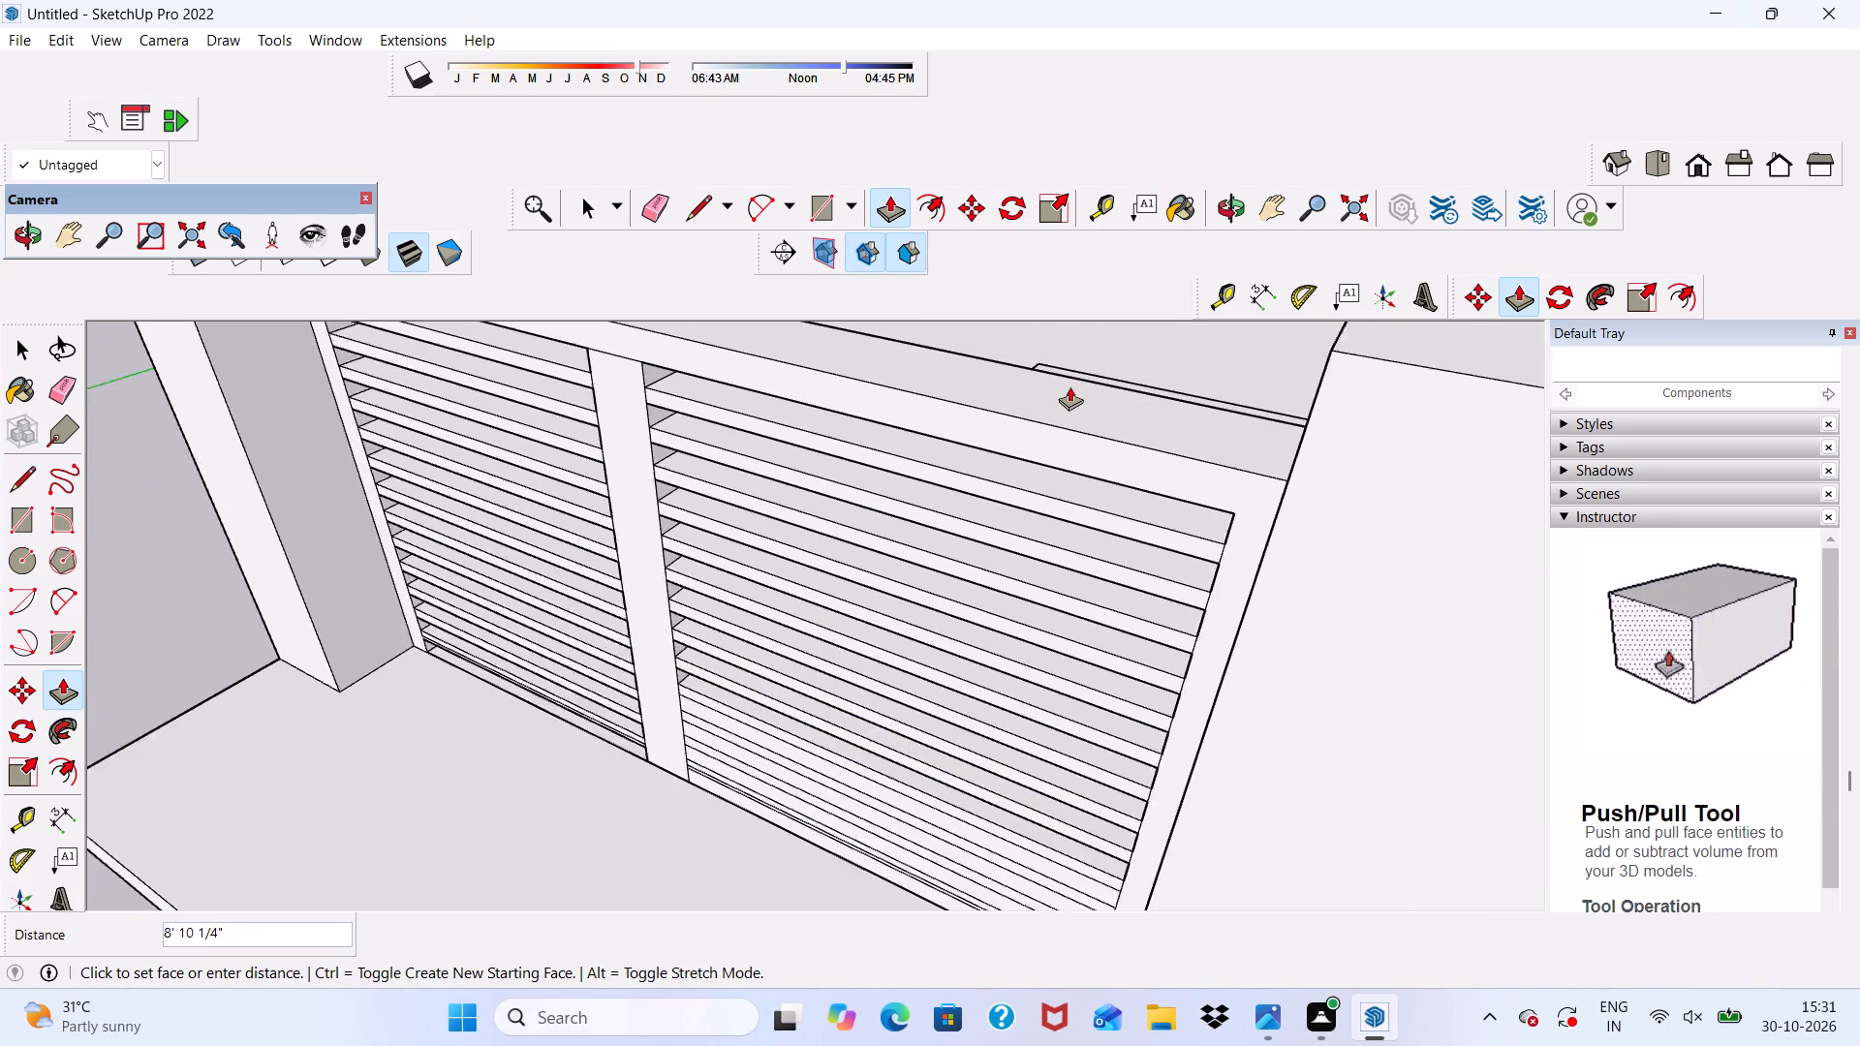
scroll(1069, 386, up, 2)
click(1081, 376)
scroll(797, 640, down, 2)
scroll(644, 819, up, 4)
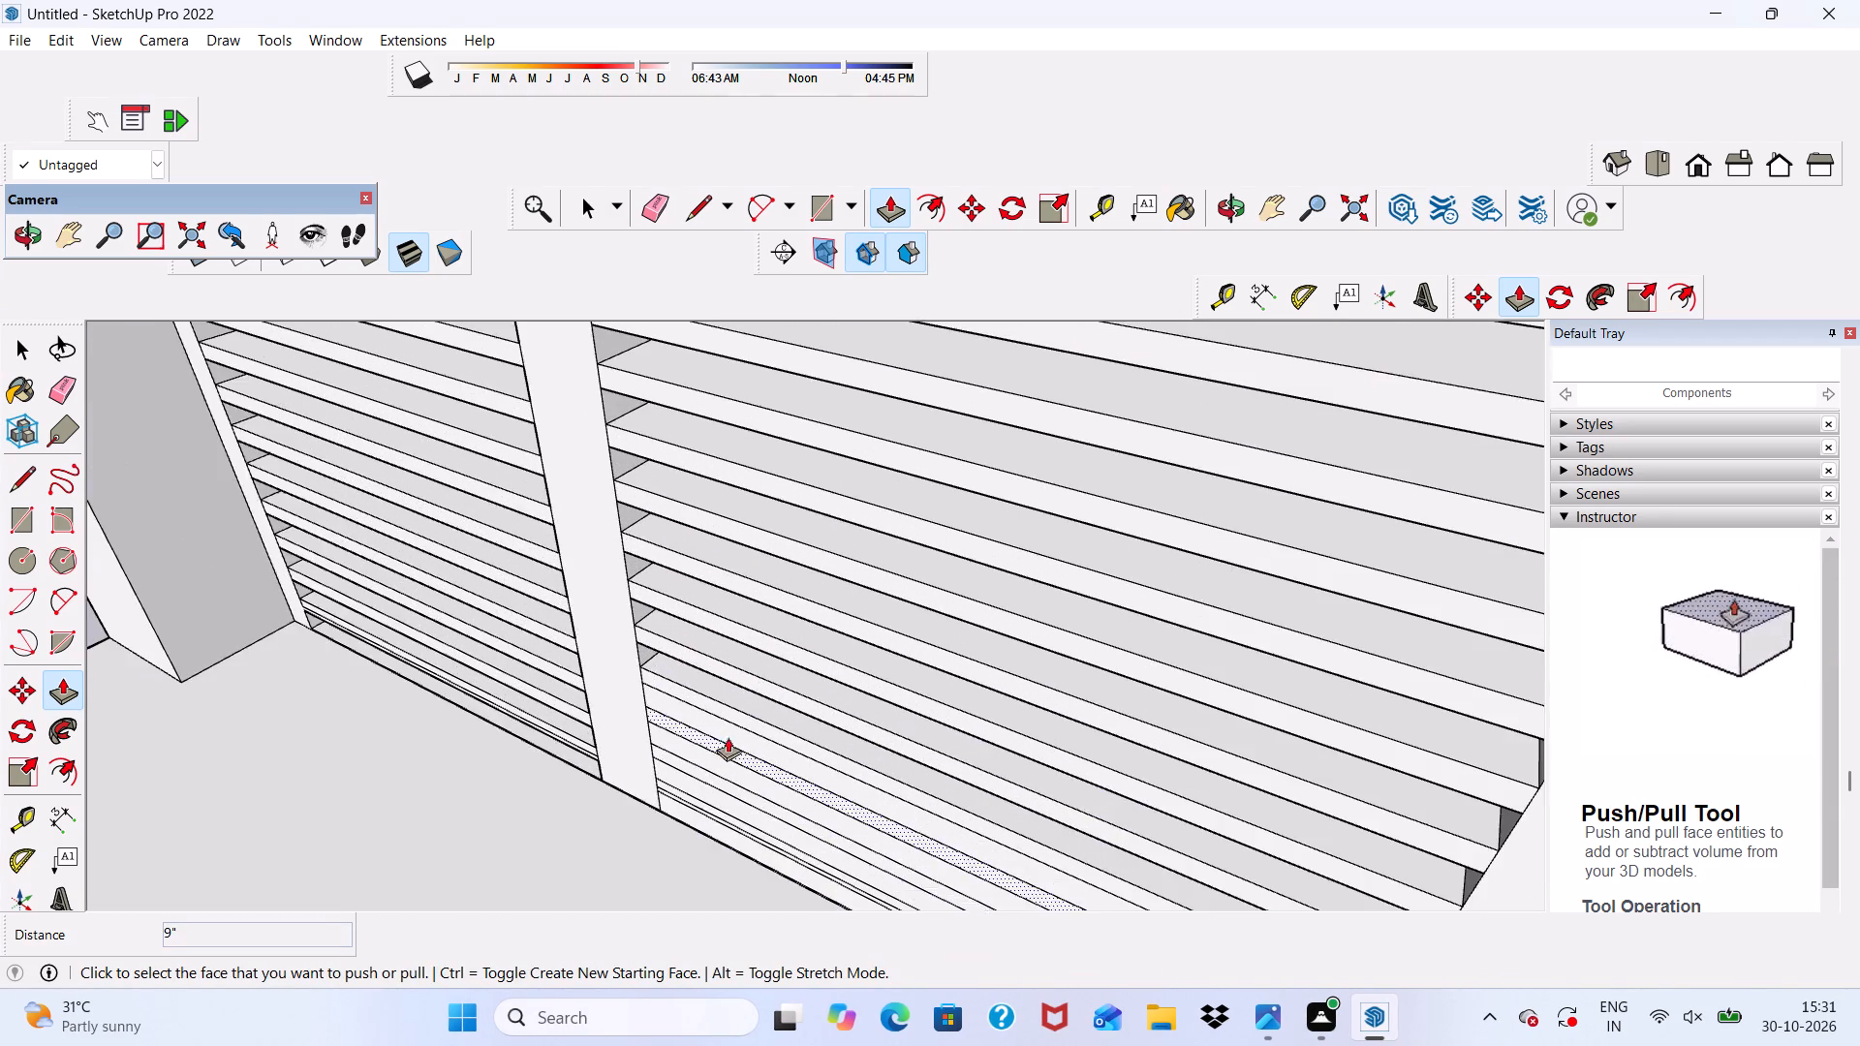
scroll(740, 734, up, 8)
click(734, 754)
scroll(917, 659, down, 3)
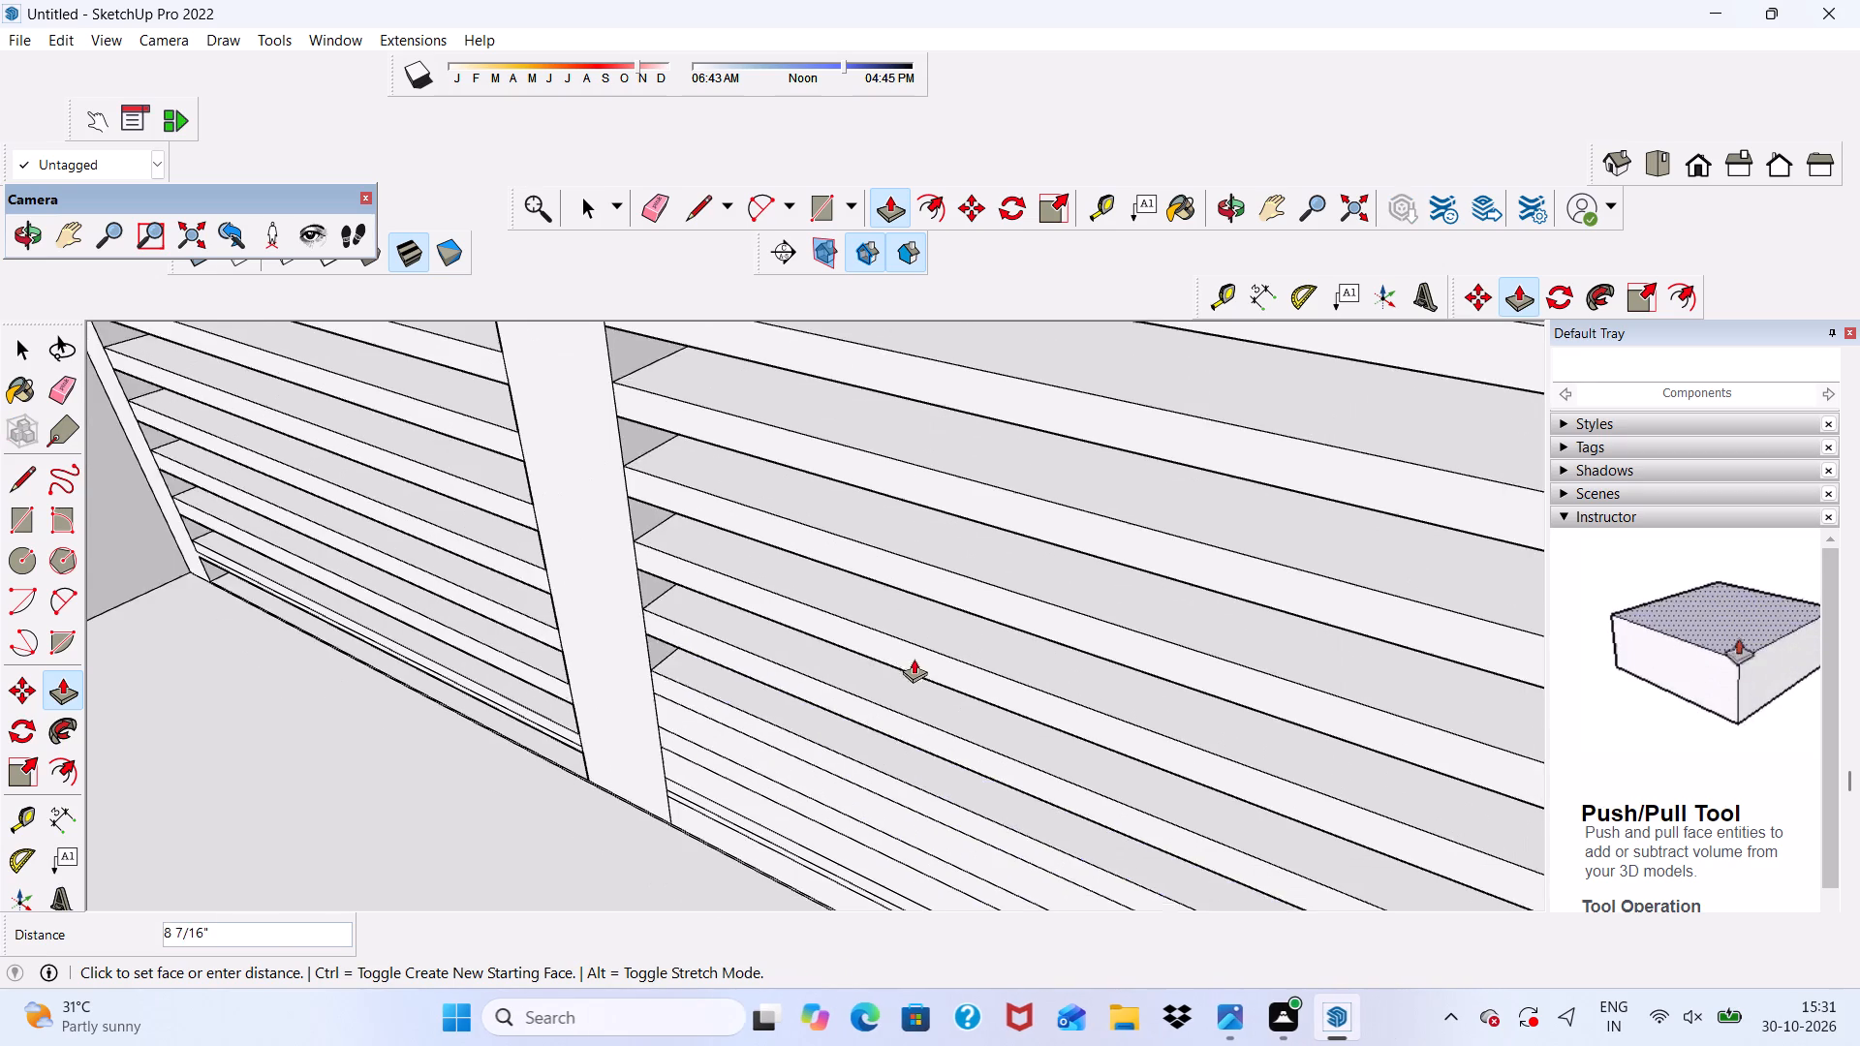
scroll(914, 659, down, 13)
scroll(1076, 385, up, 5)
click(1076, 385)
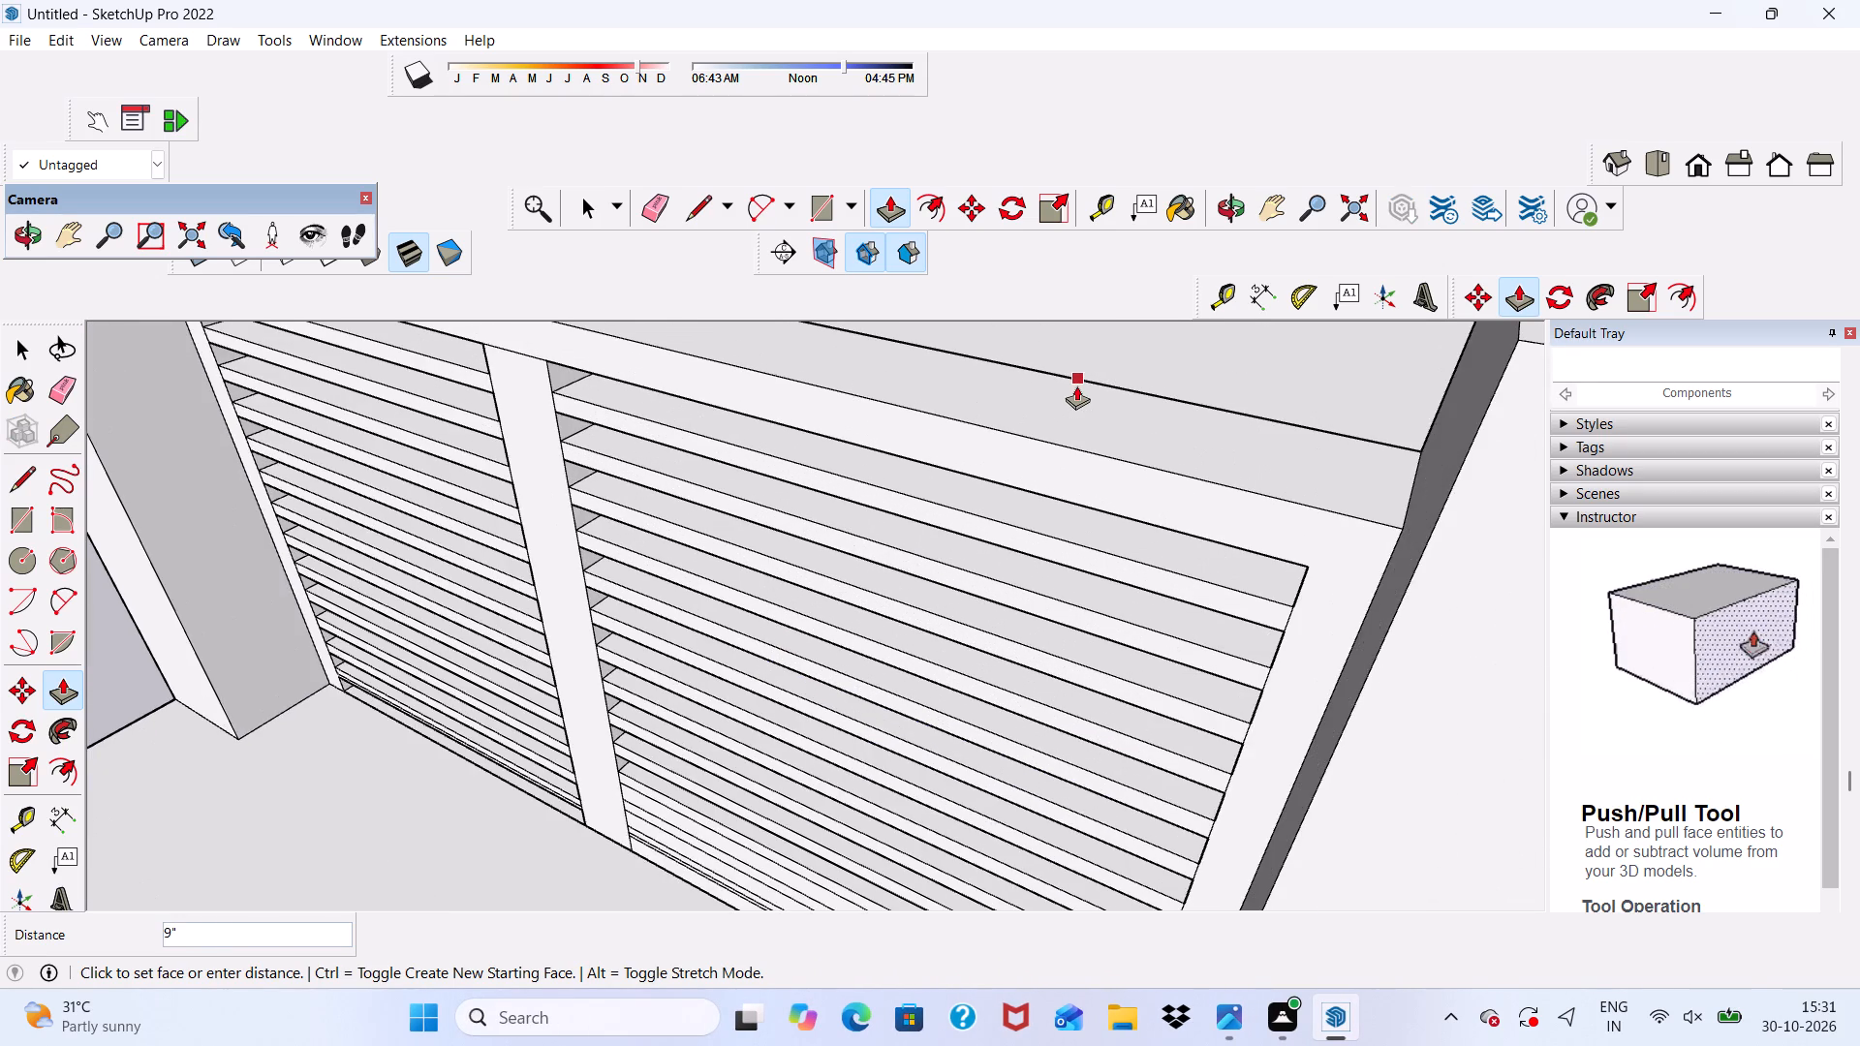
Push the next two gap faces, just above the bottom one of the gate's right half, back 9".
scroll(1031, 431, down, 6)
scroll(773, 763, up, 15)
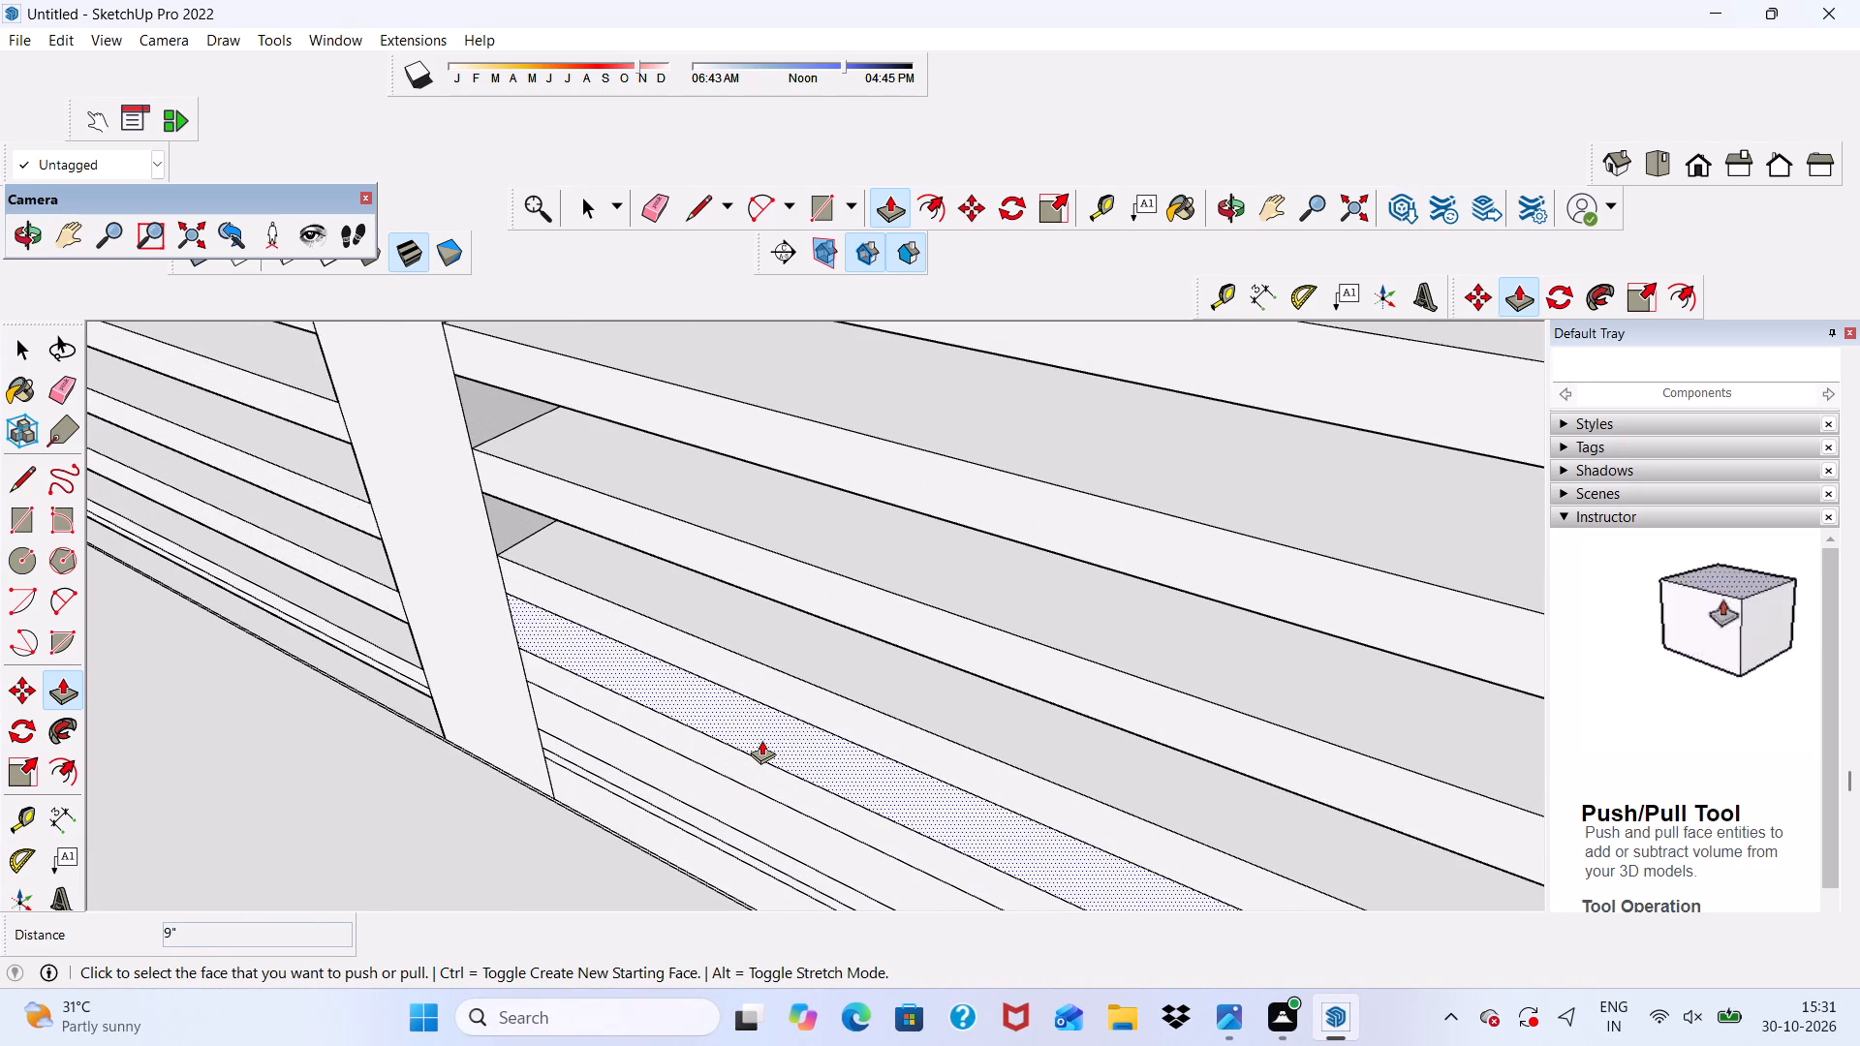
click(761, 740)
scroll(759, 738, down, 5)
scroll(914, 644, down, 11)
scroll(1210, 361, up, 5)
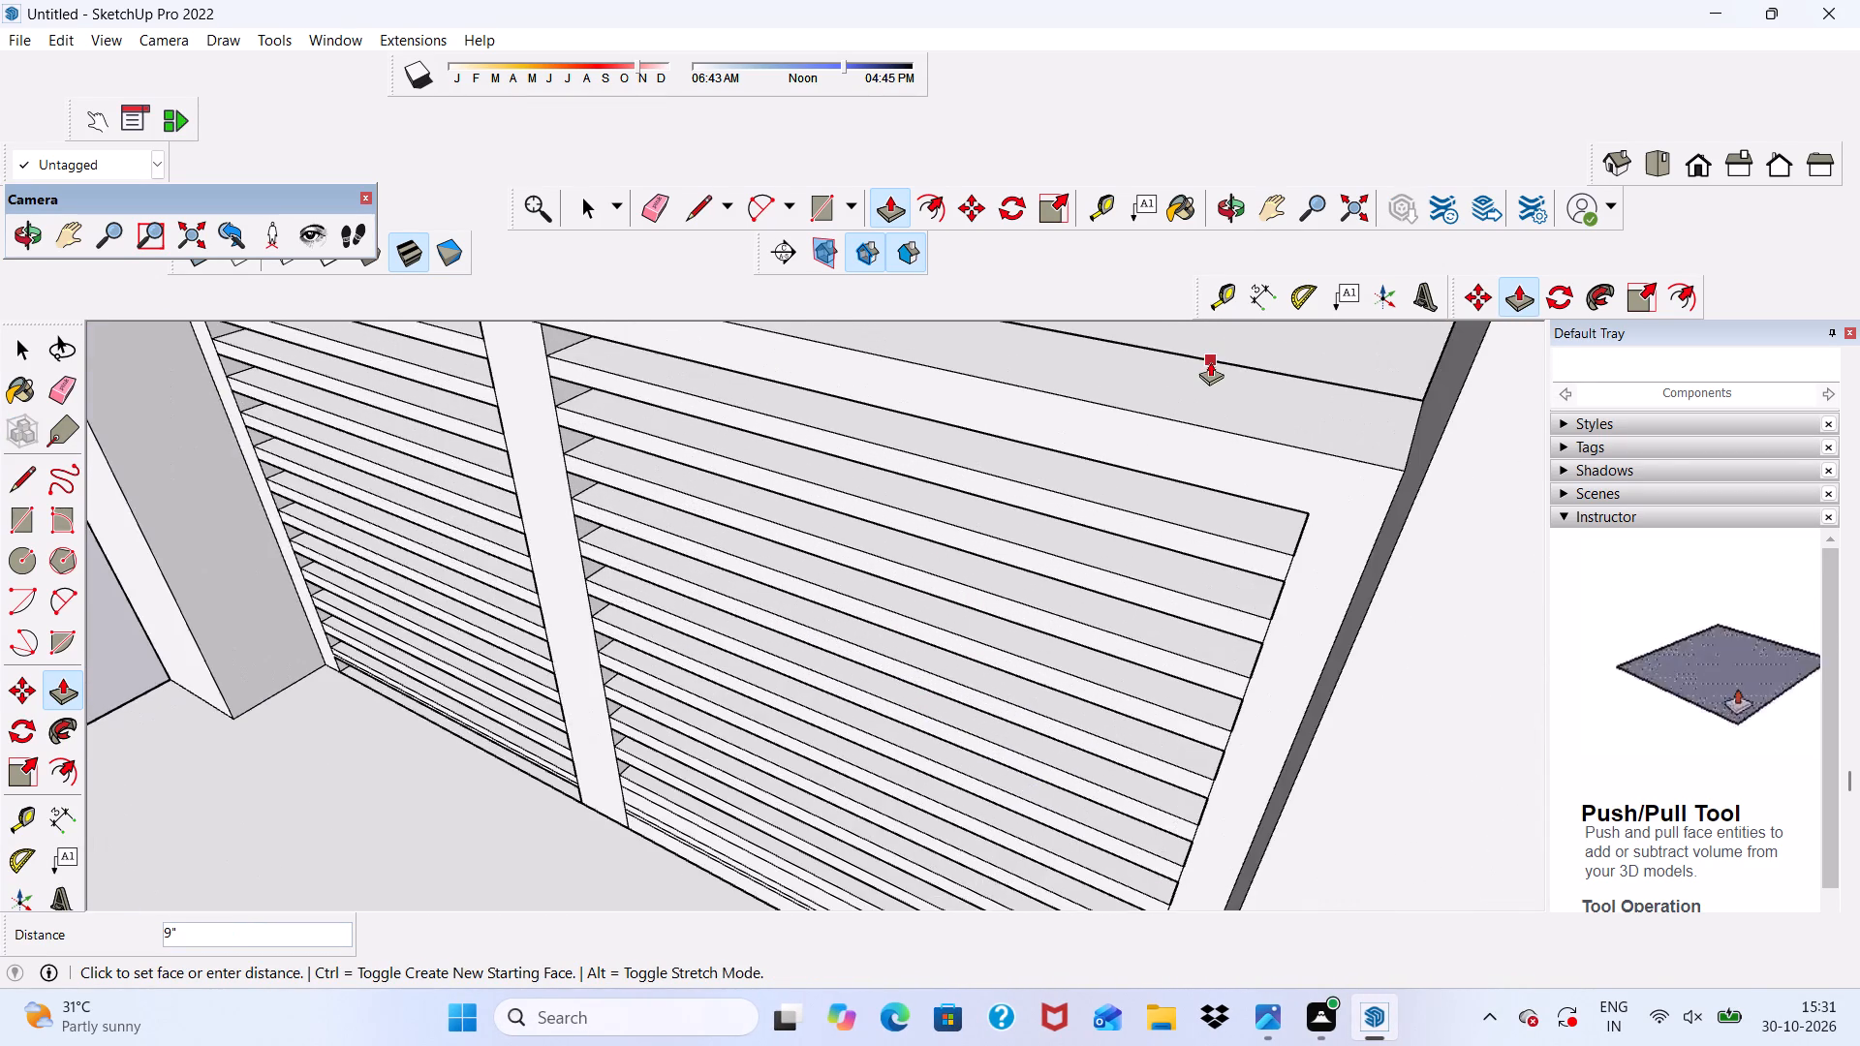
click(1210, 361)
scroll(1005, 535, down, 5)
scroll(781, 812, up, 9)
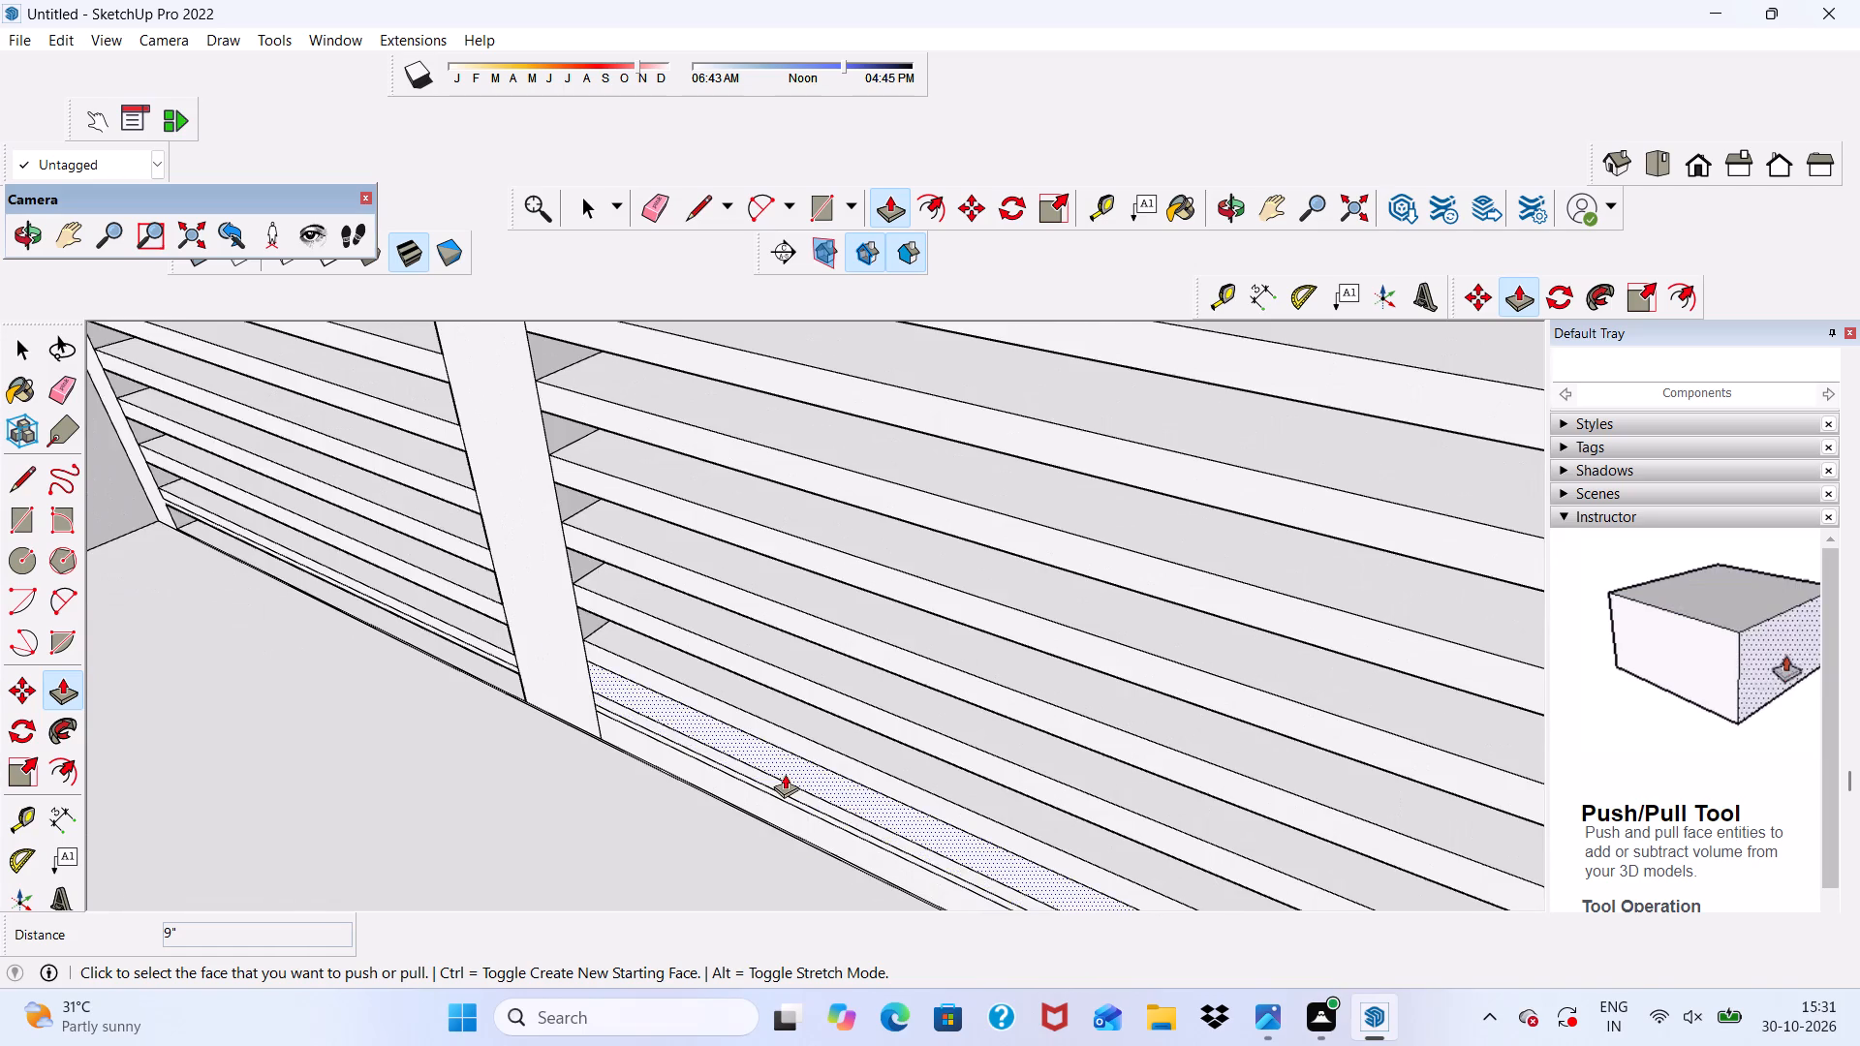
scroll(785, 774, up, 7)
click(774, 783)
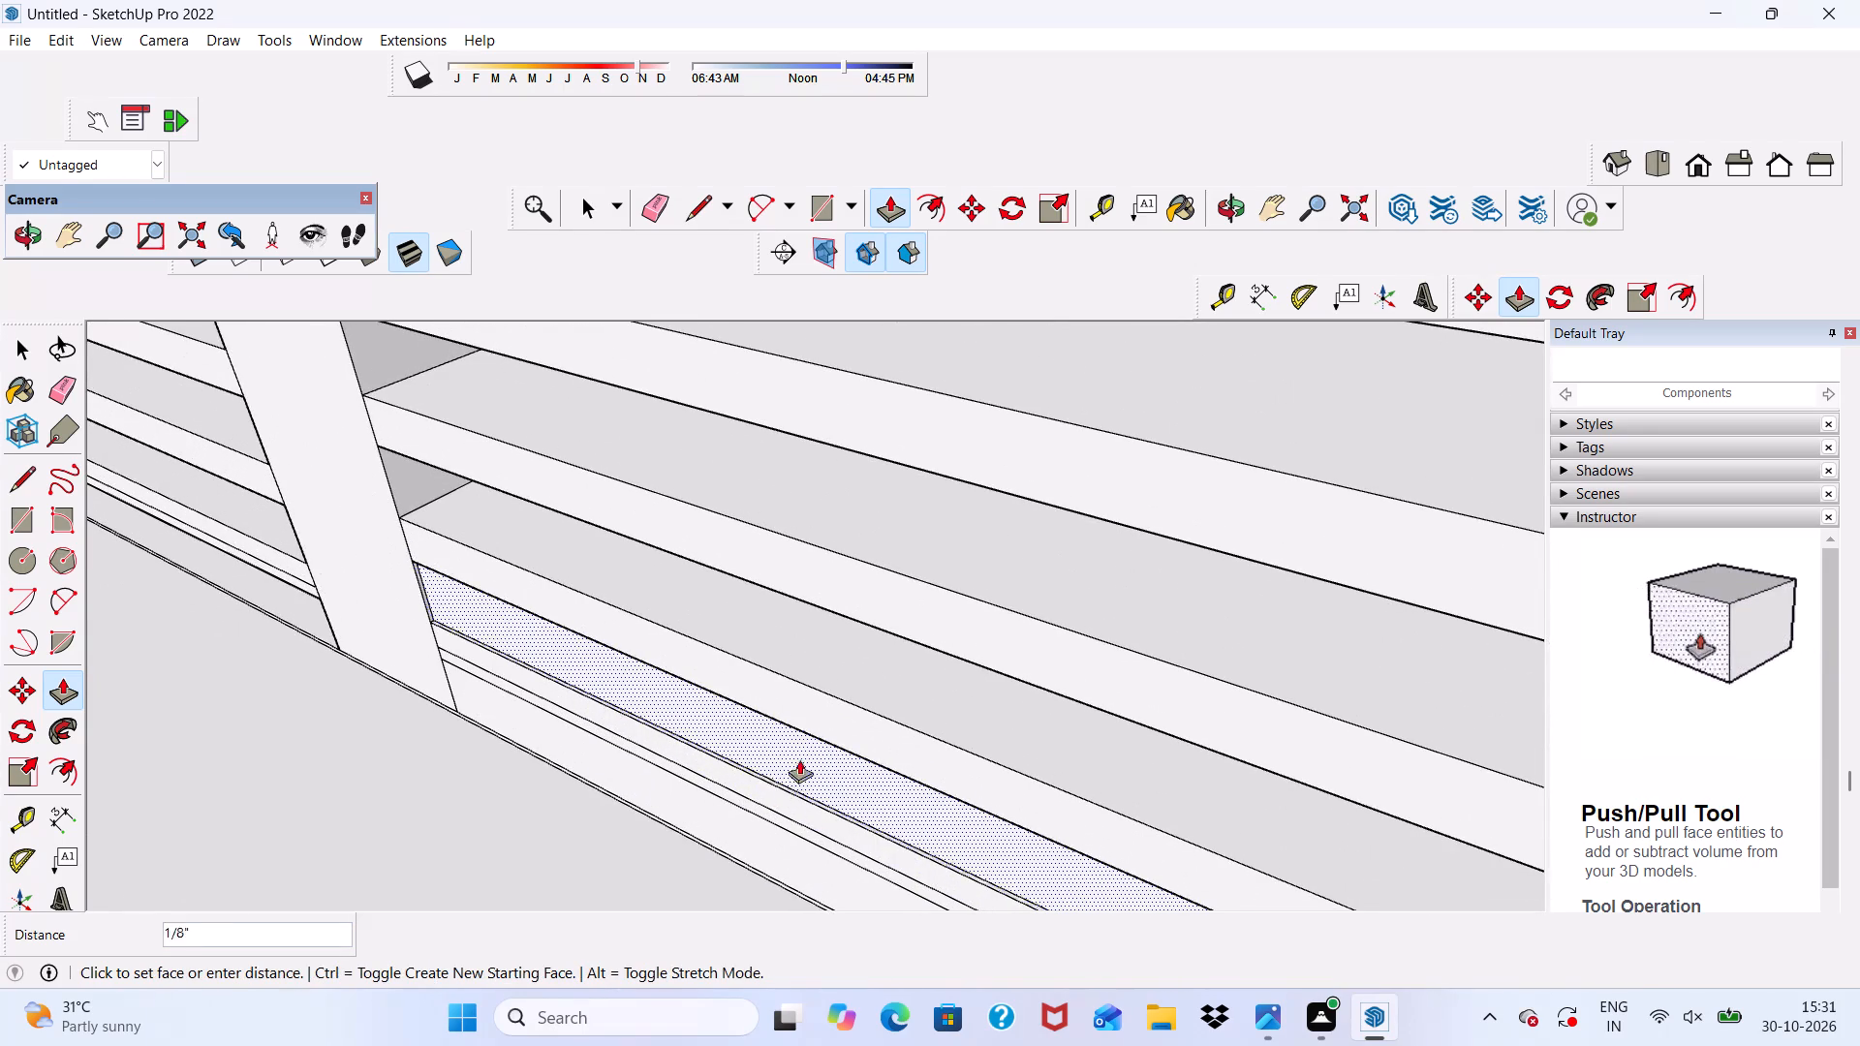
scroll(826, 713, down, 10)
scroll(853, 712, down, 12)
scroll(951, 517, up, 2)
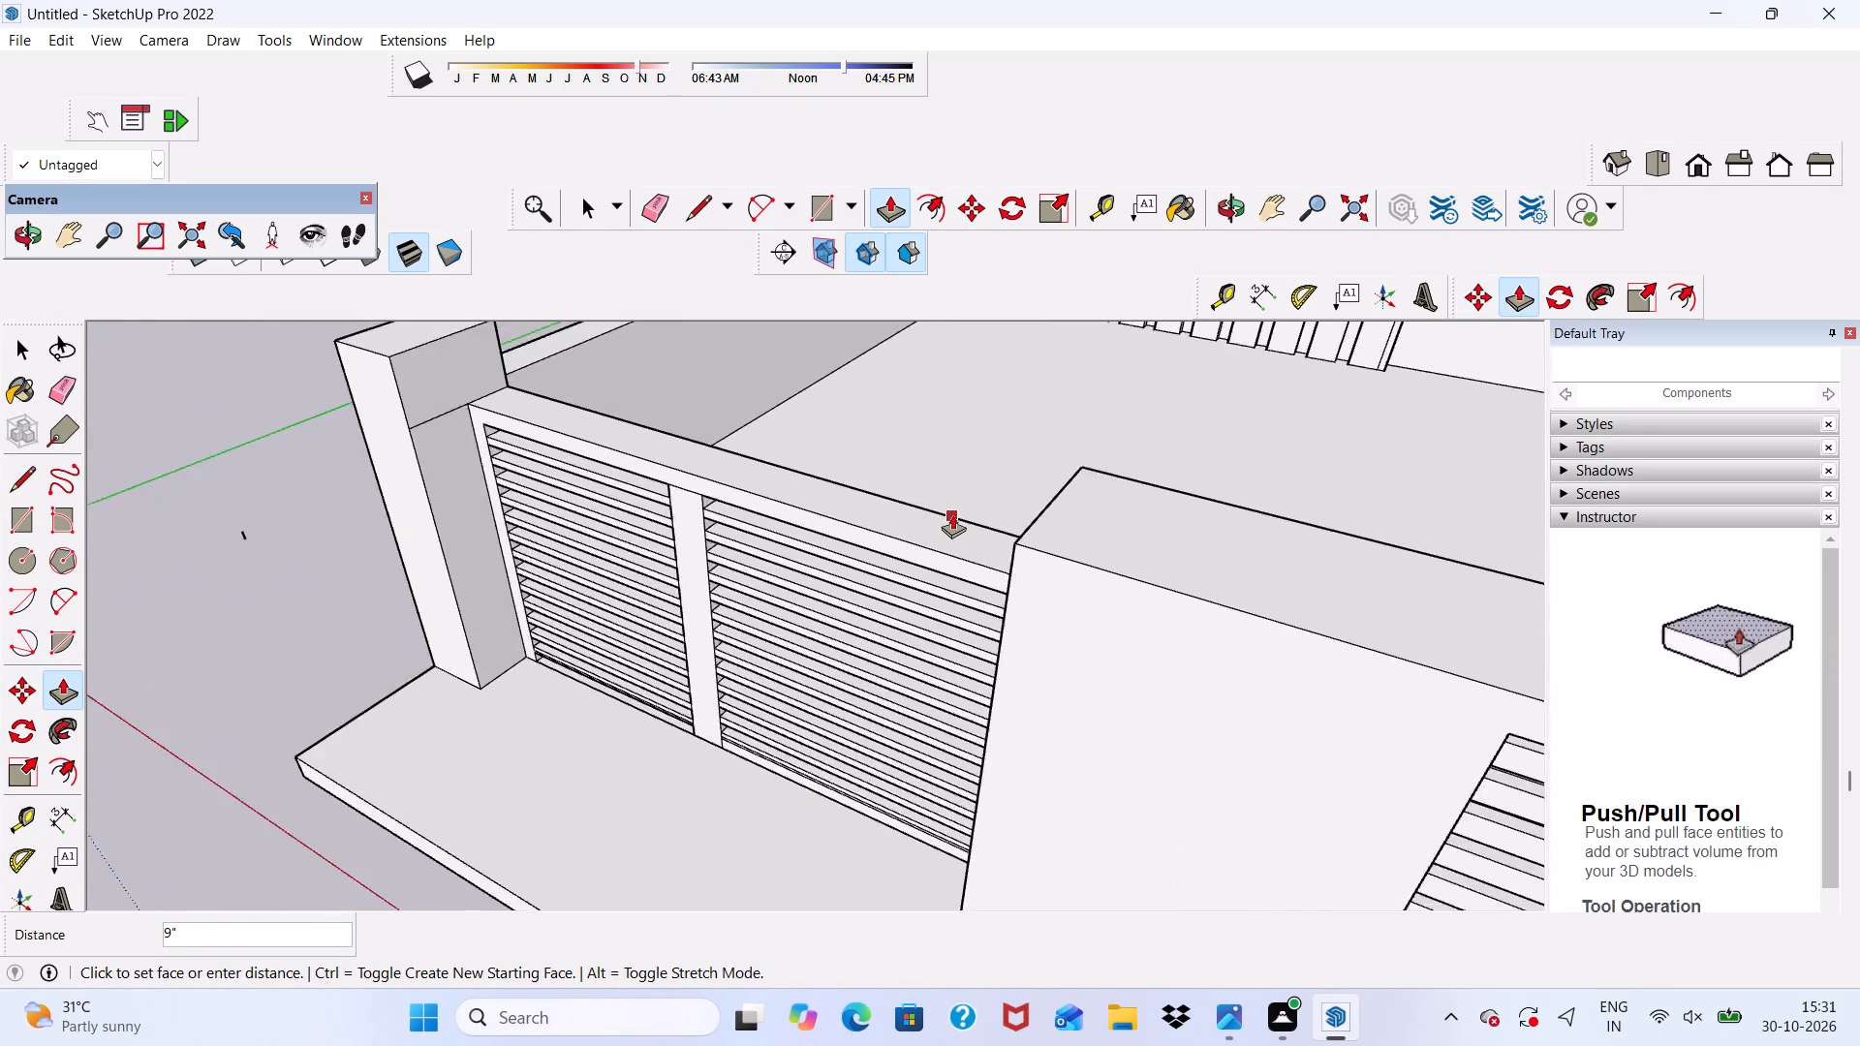
scroll(952, 514, up, 3)
click(952, 514)
Push the bottom gap face of the gate's right half back 9".
scroll(895, 615, down, 4)
middle_drag(636, 919, 711, 806)
scroll(711, 806, up, 18)
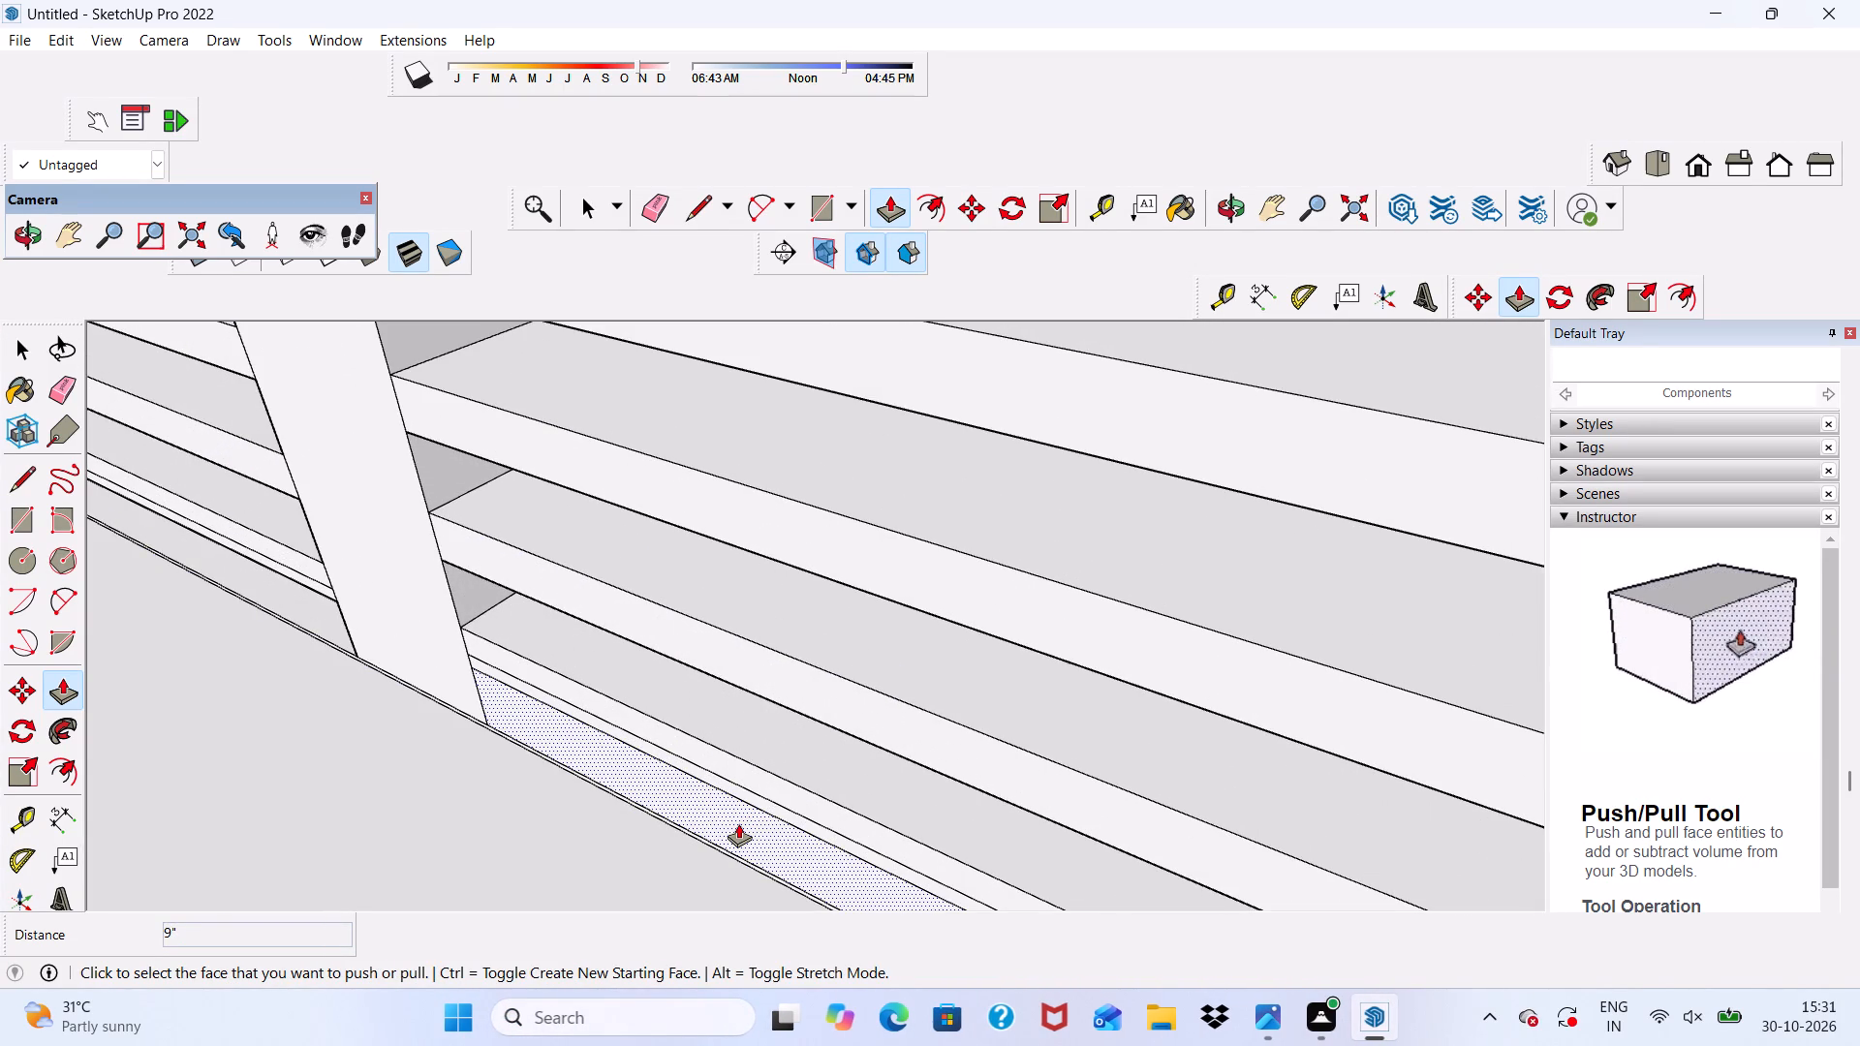
click(738, 823)
scroll(891, 736, down, 5)
scroll(872, 642, down, 8)
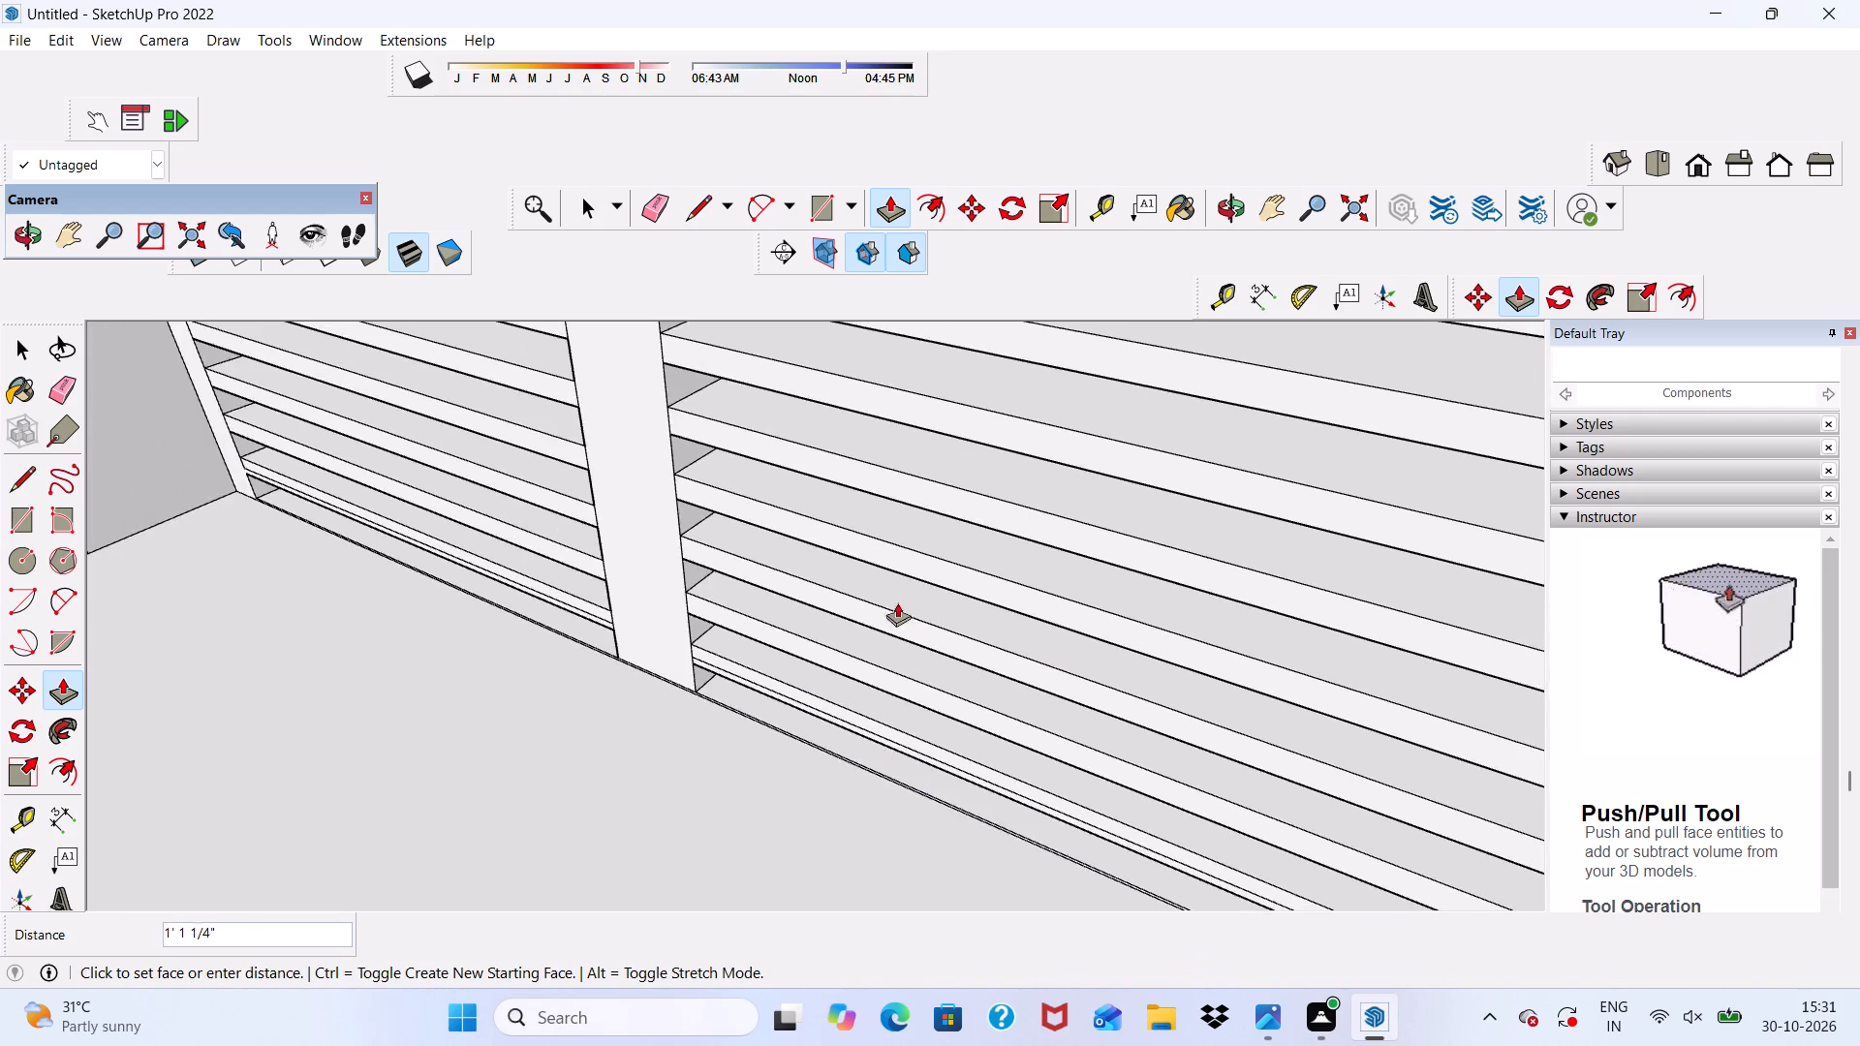
scroll(897, 602, down, 2)
scroll(1029, 340, down, 11)
scroll(1147, 300, up, 5)
scroll(1131, 329, down, 11)
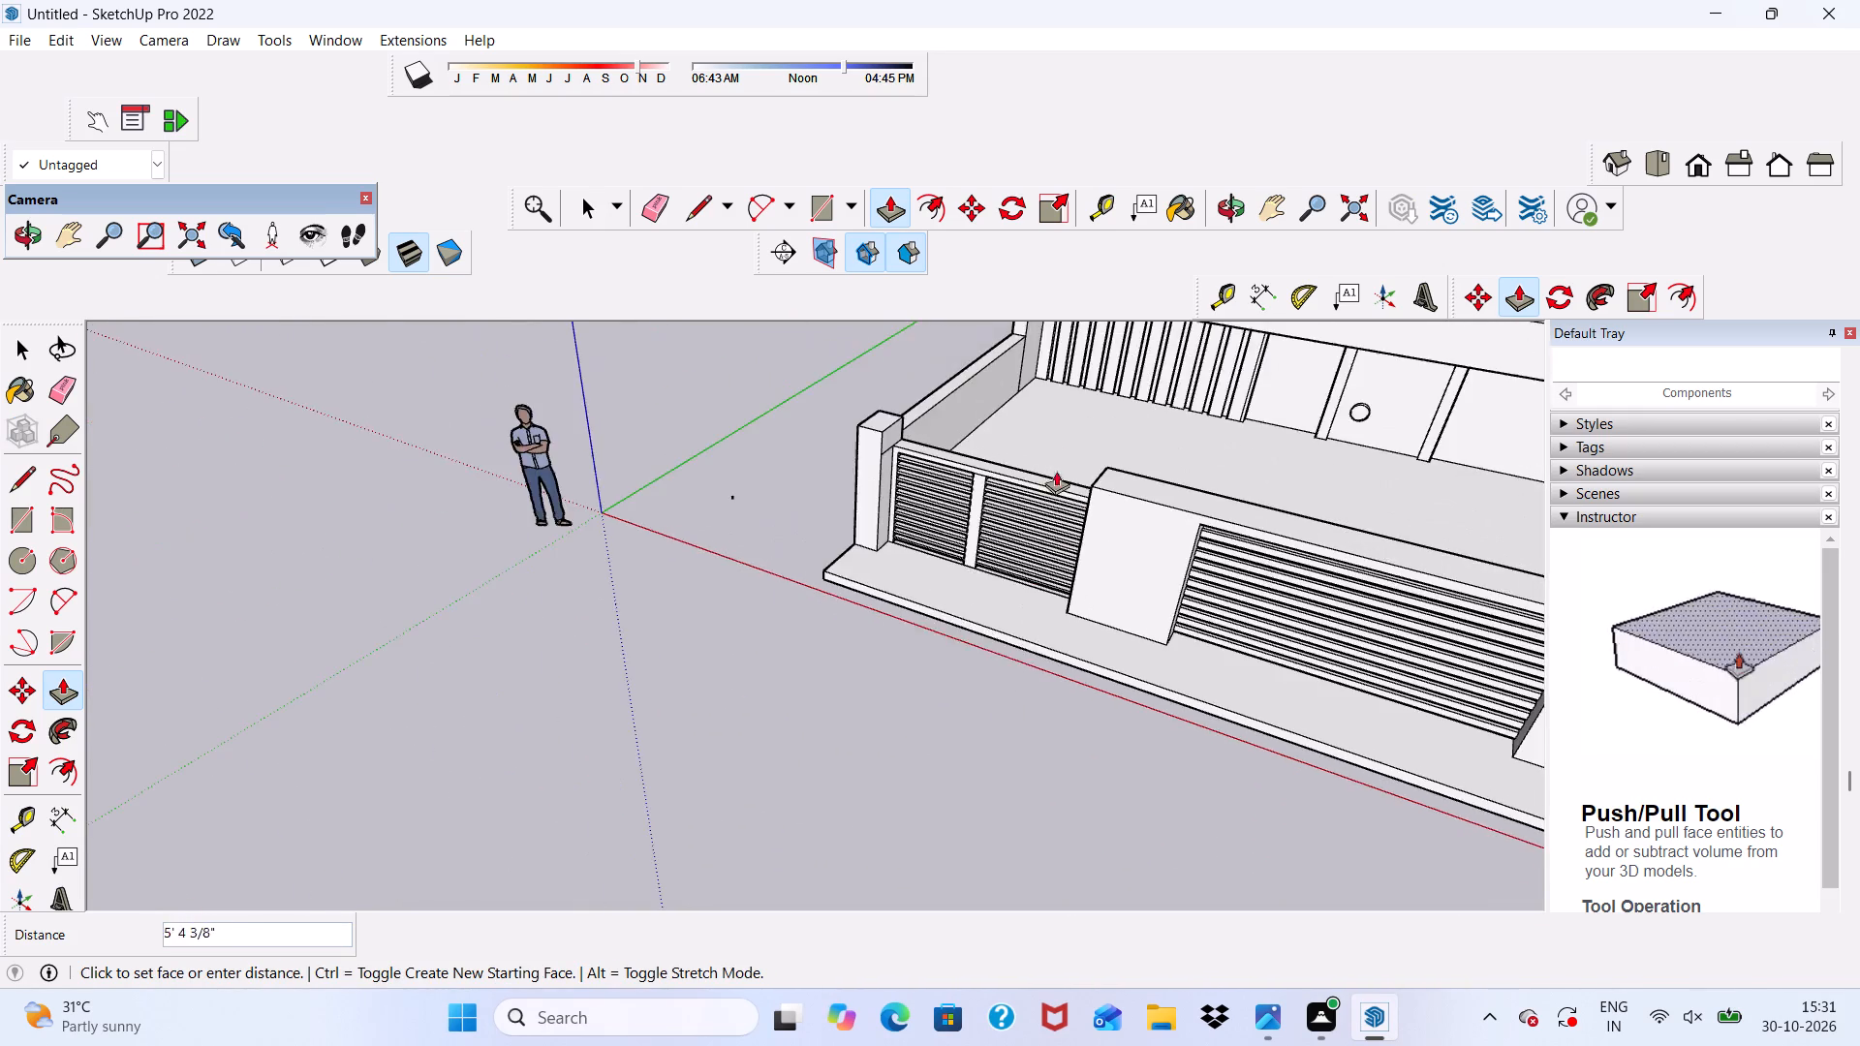
scroll(1061, 456, up, 13)
click(1076, 548)
scroll(1059, 573, down, 4)
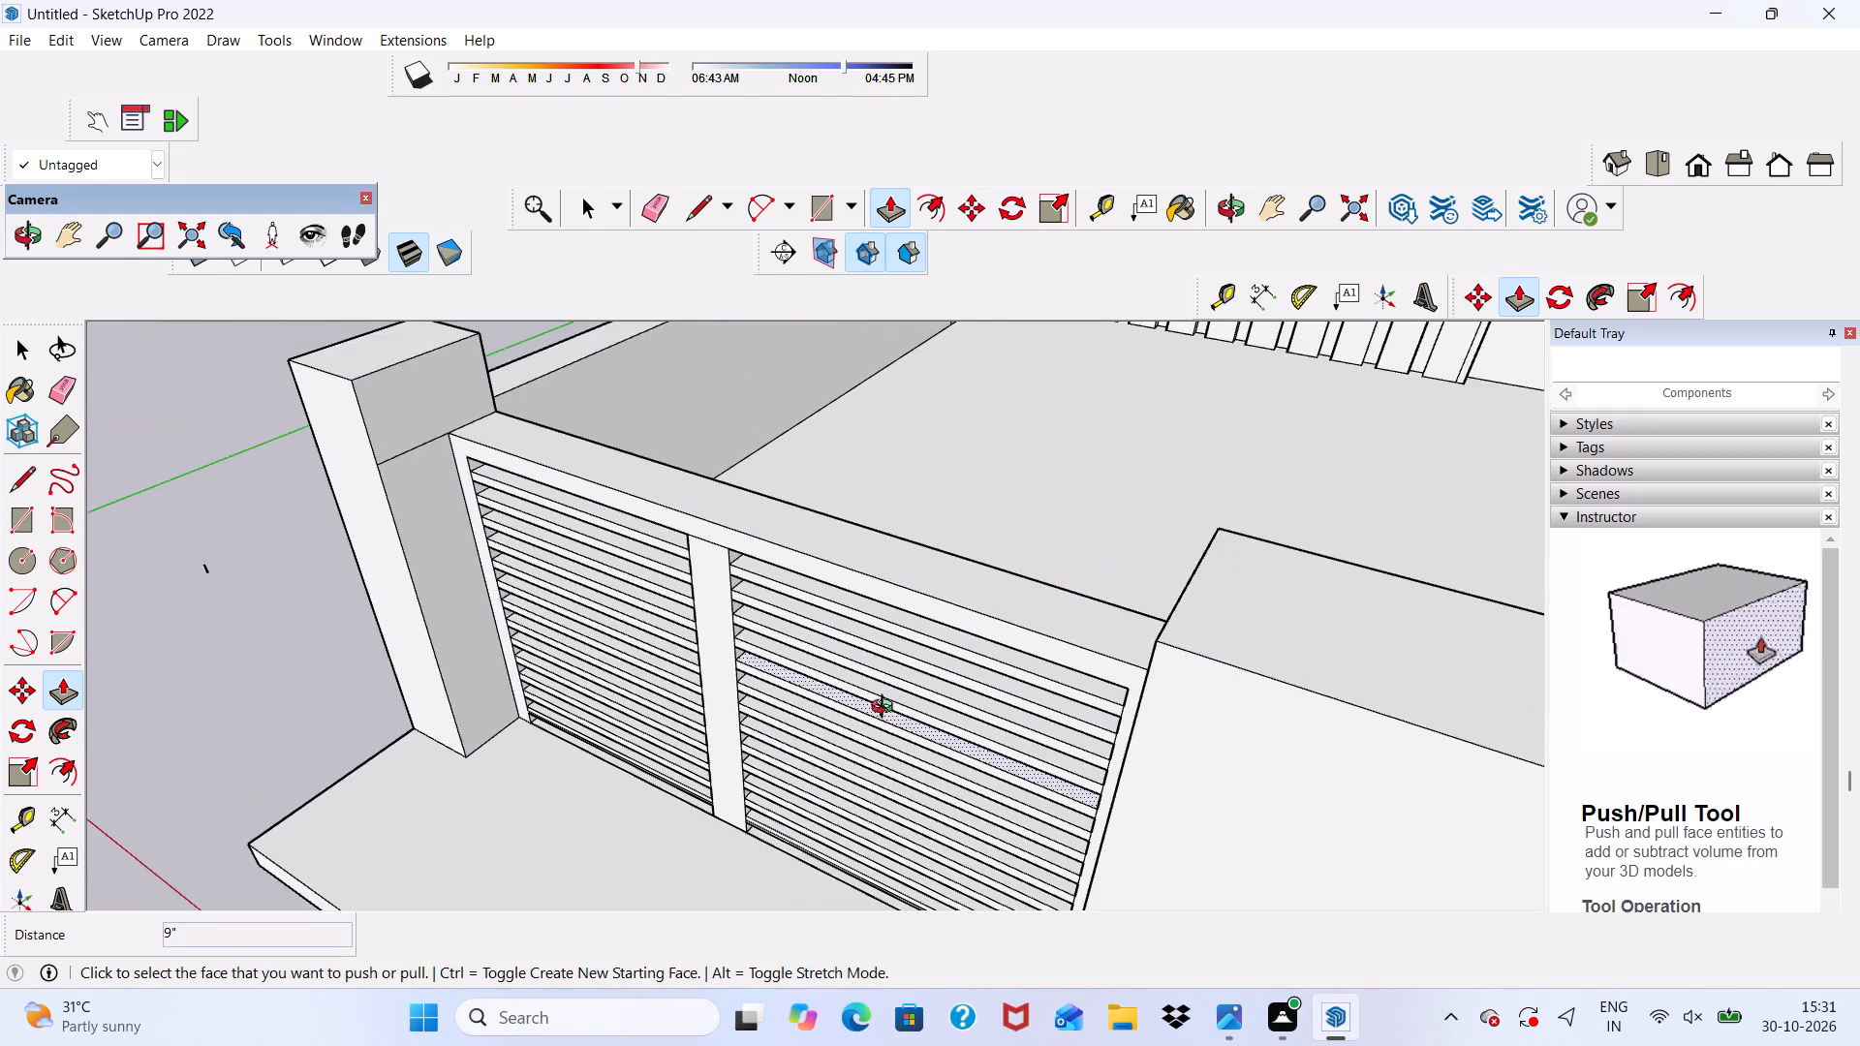
Erase the stray horizontal edges on the bottom slats on both sides of the gate's central strip.
middle_drag(886, 709, 988, 555)
scroll(869, 839, up, 5)
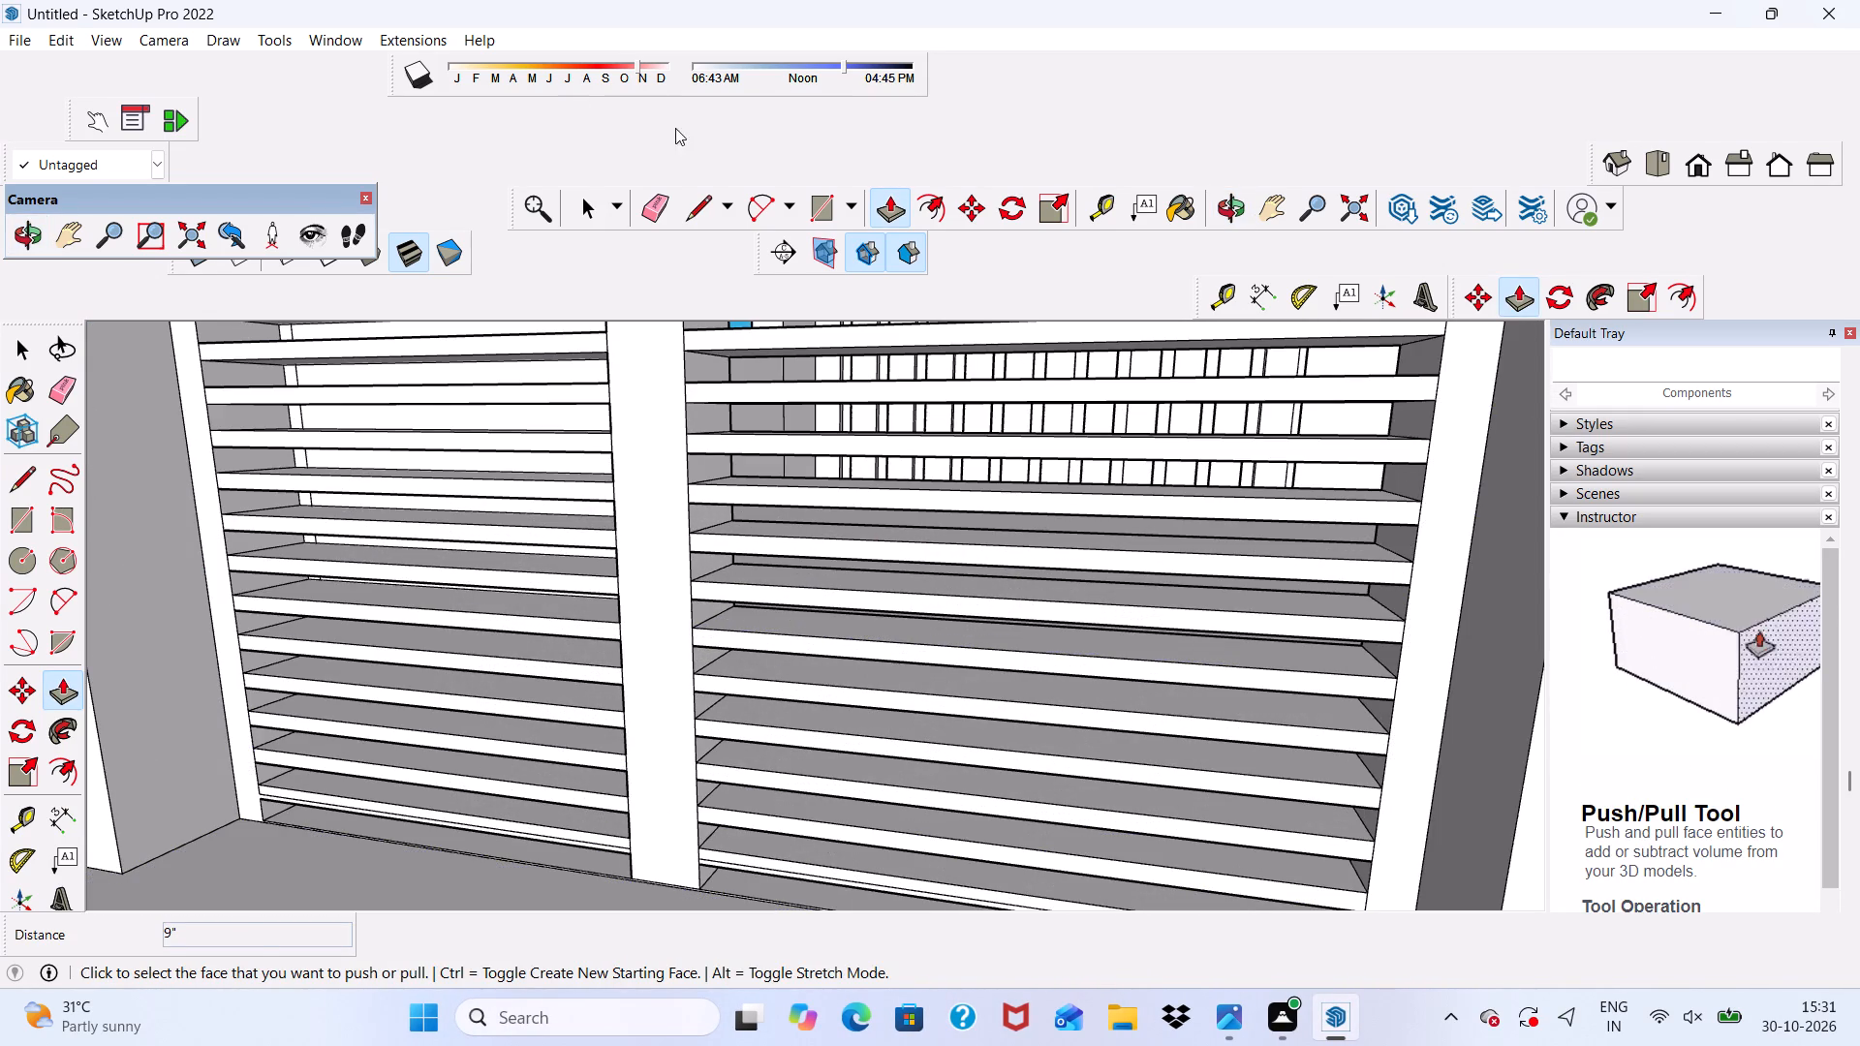
click(650, 221)
scroll(795, 679, down, 1)
scroll(803, 528, down, 2)
scroll(802, 739, up, 16)
click(712, 781)
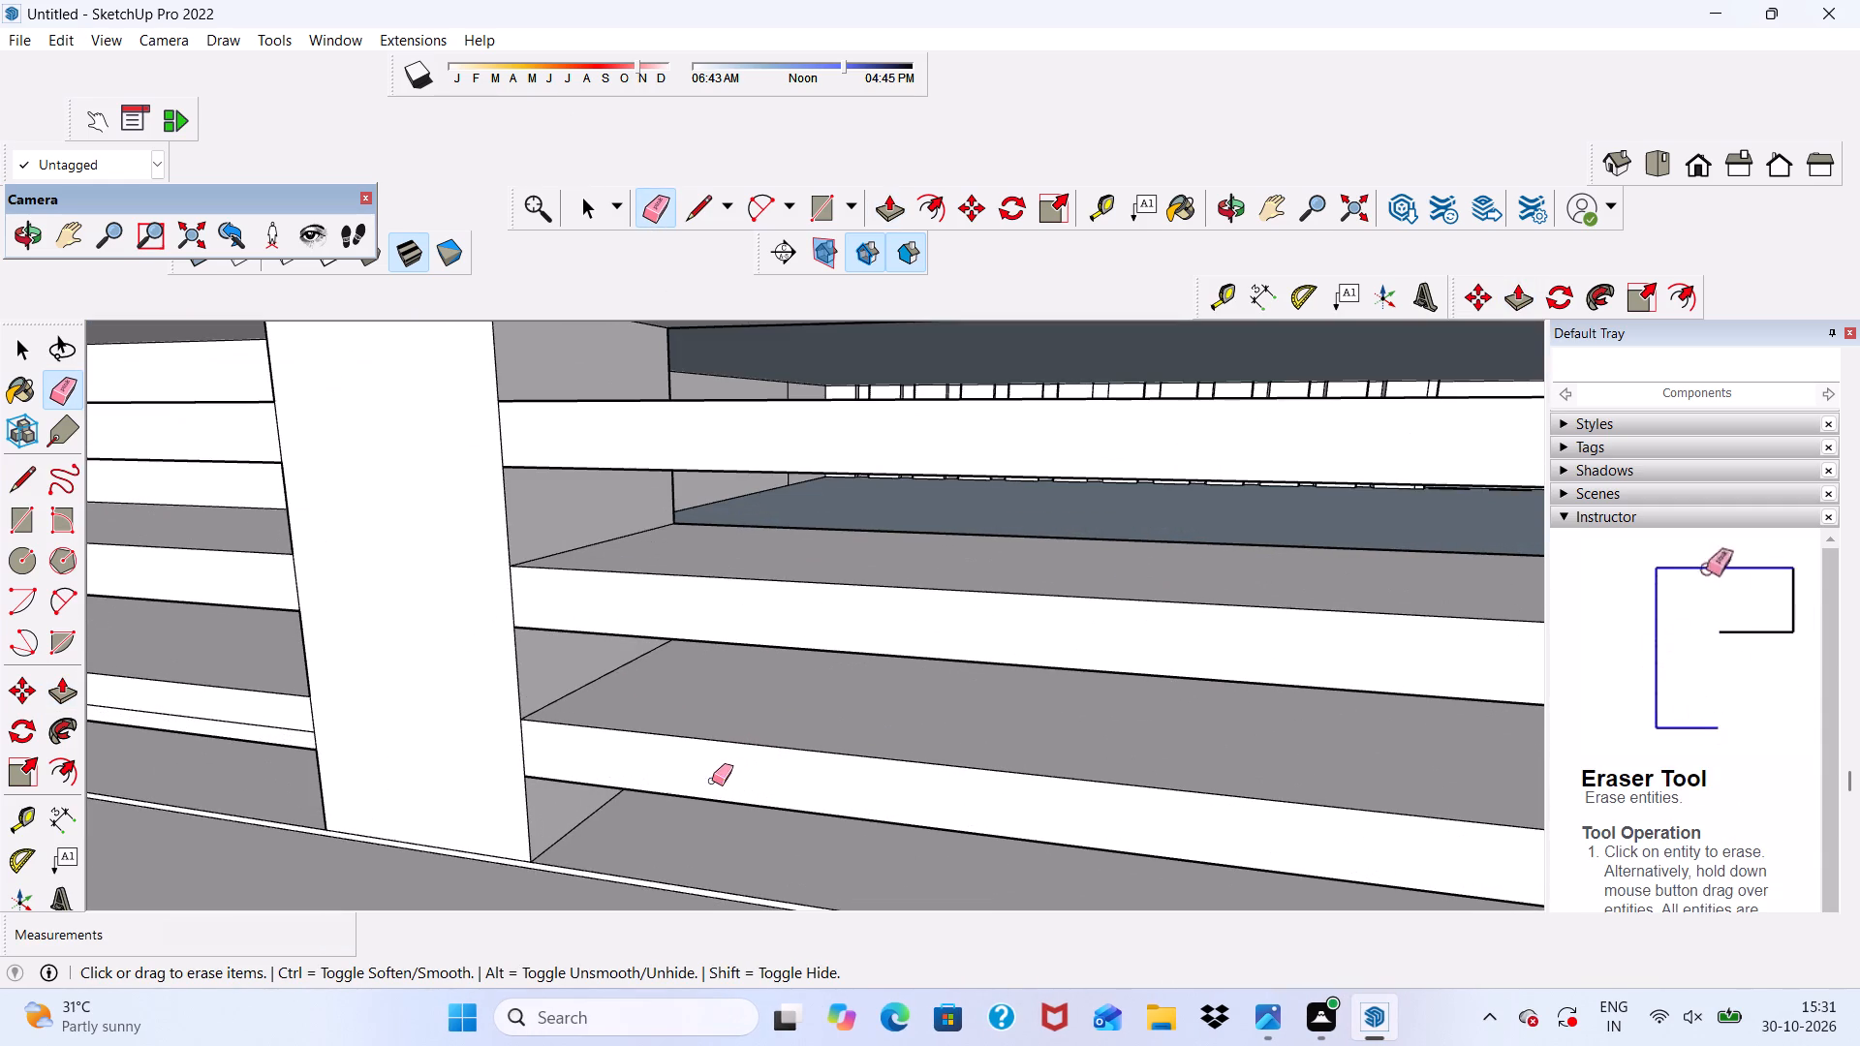
scroll(714, 670, down, 9)
scroll(475, 683, up, 12)
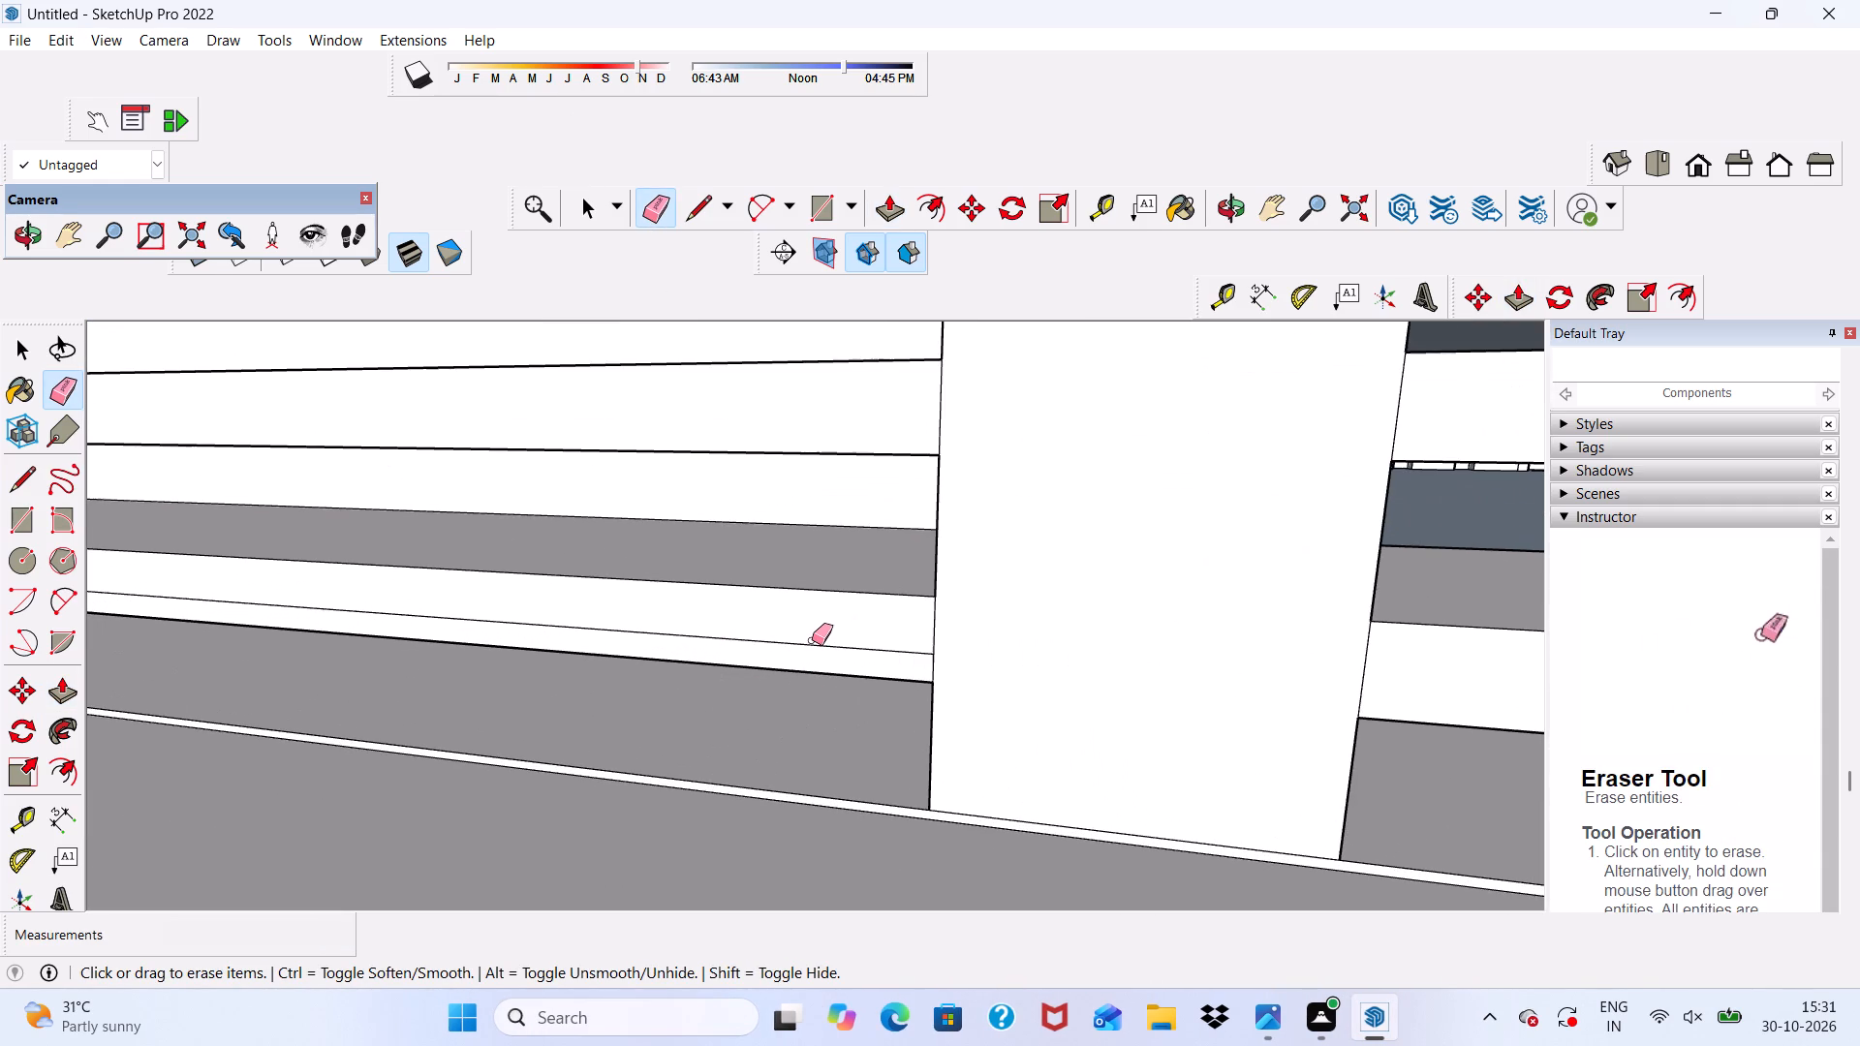
click(812, 640)
drag(812, 640, 819, 654)
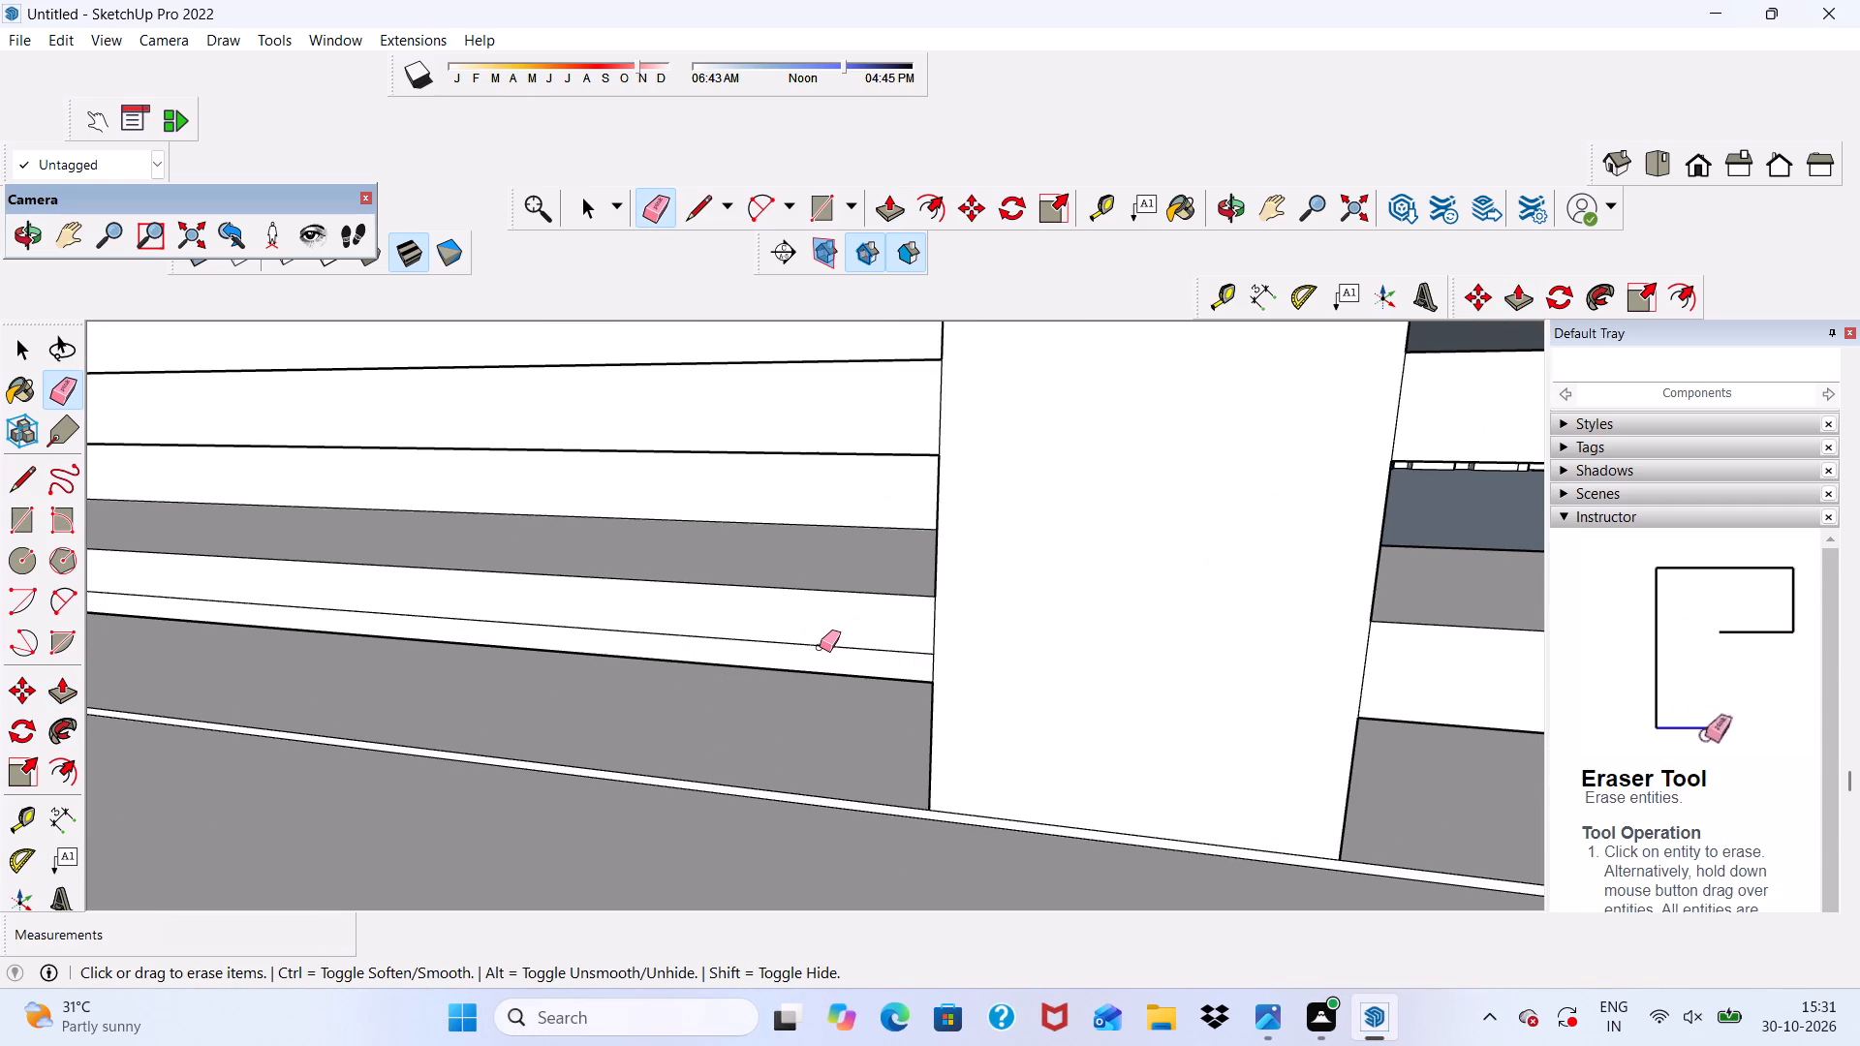
click(820, 647)
On the gate's inner side, delete the larger part of the blue face covering the top gap nearest the corner.
scroll(823, 623, down, 11)
scroll(1048, 616, down, 6)
middle_drag(830, 993, 813, 960)
middle_drag(875, 730, 540, 782)
scroll(885, 692, up, 1)
scroll(1008, 560, down, 11)
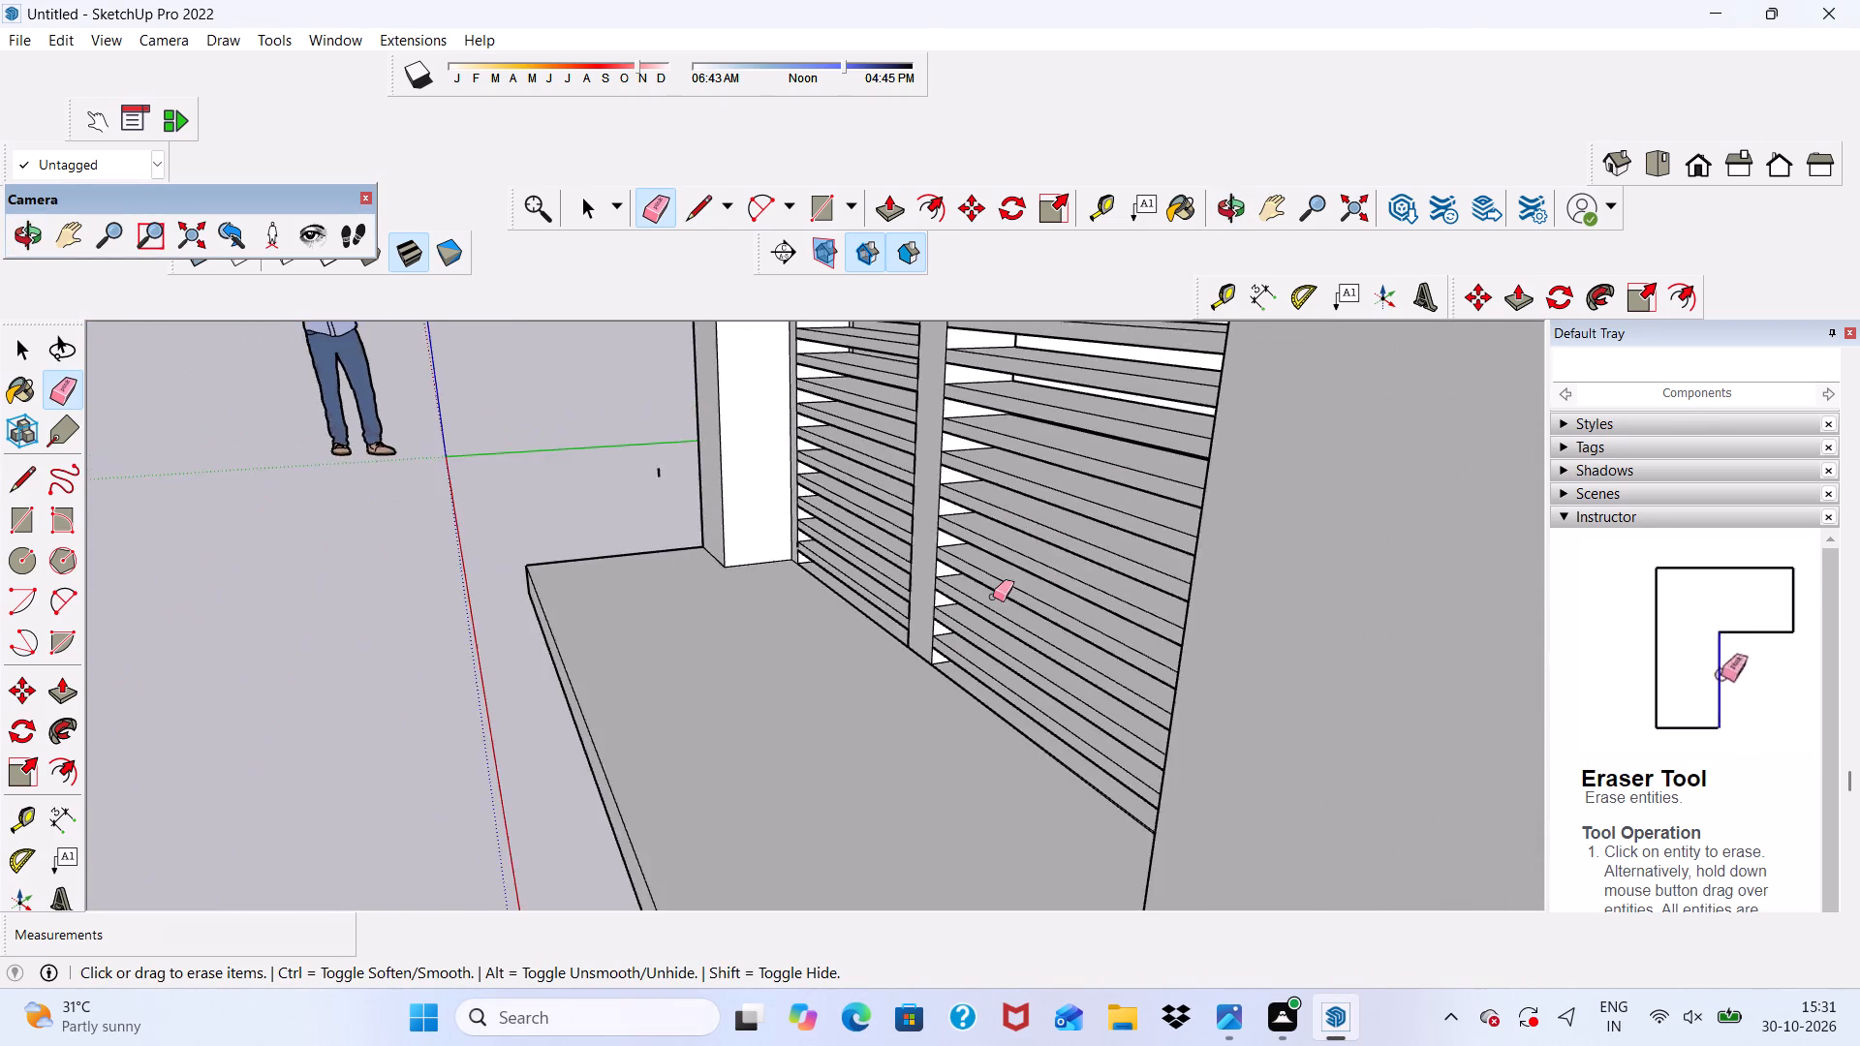
middle_drag(1087, 574, 544, 661)
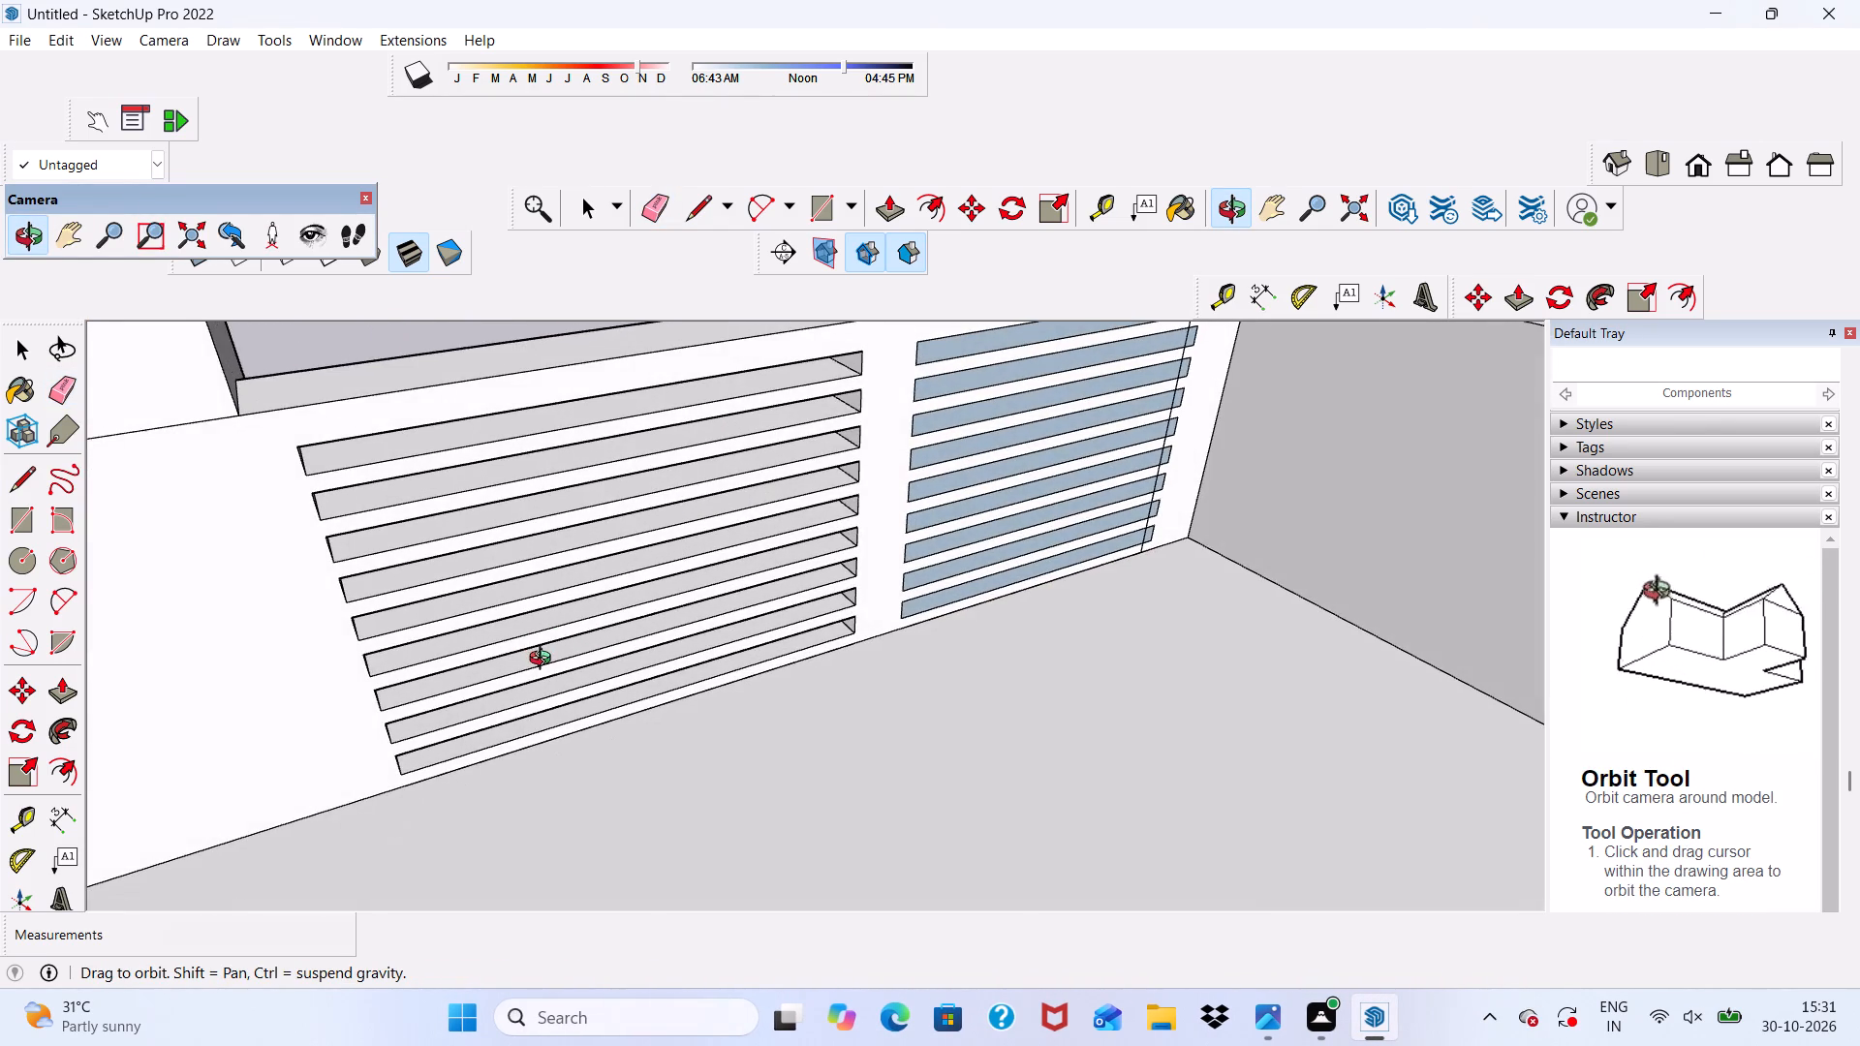
middle_drag(544, 661, 543, 661)
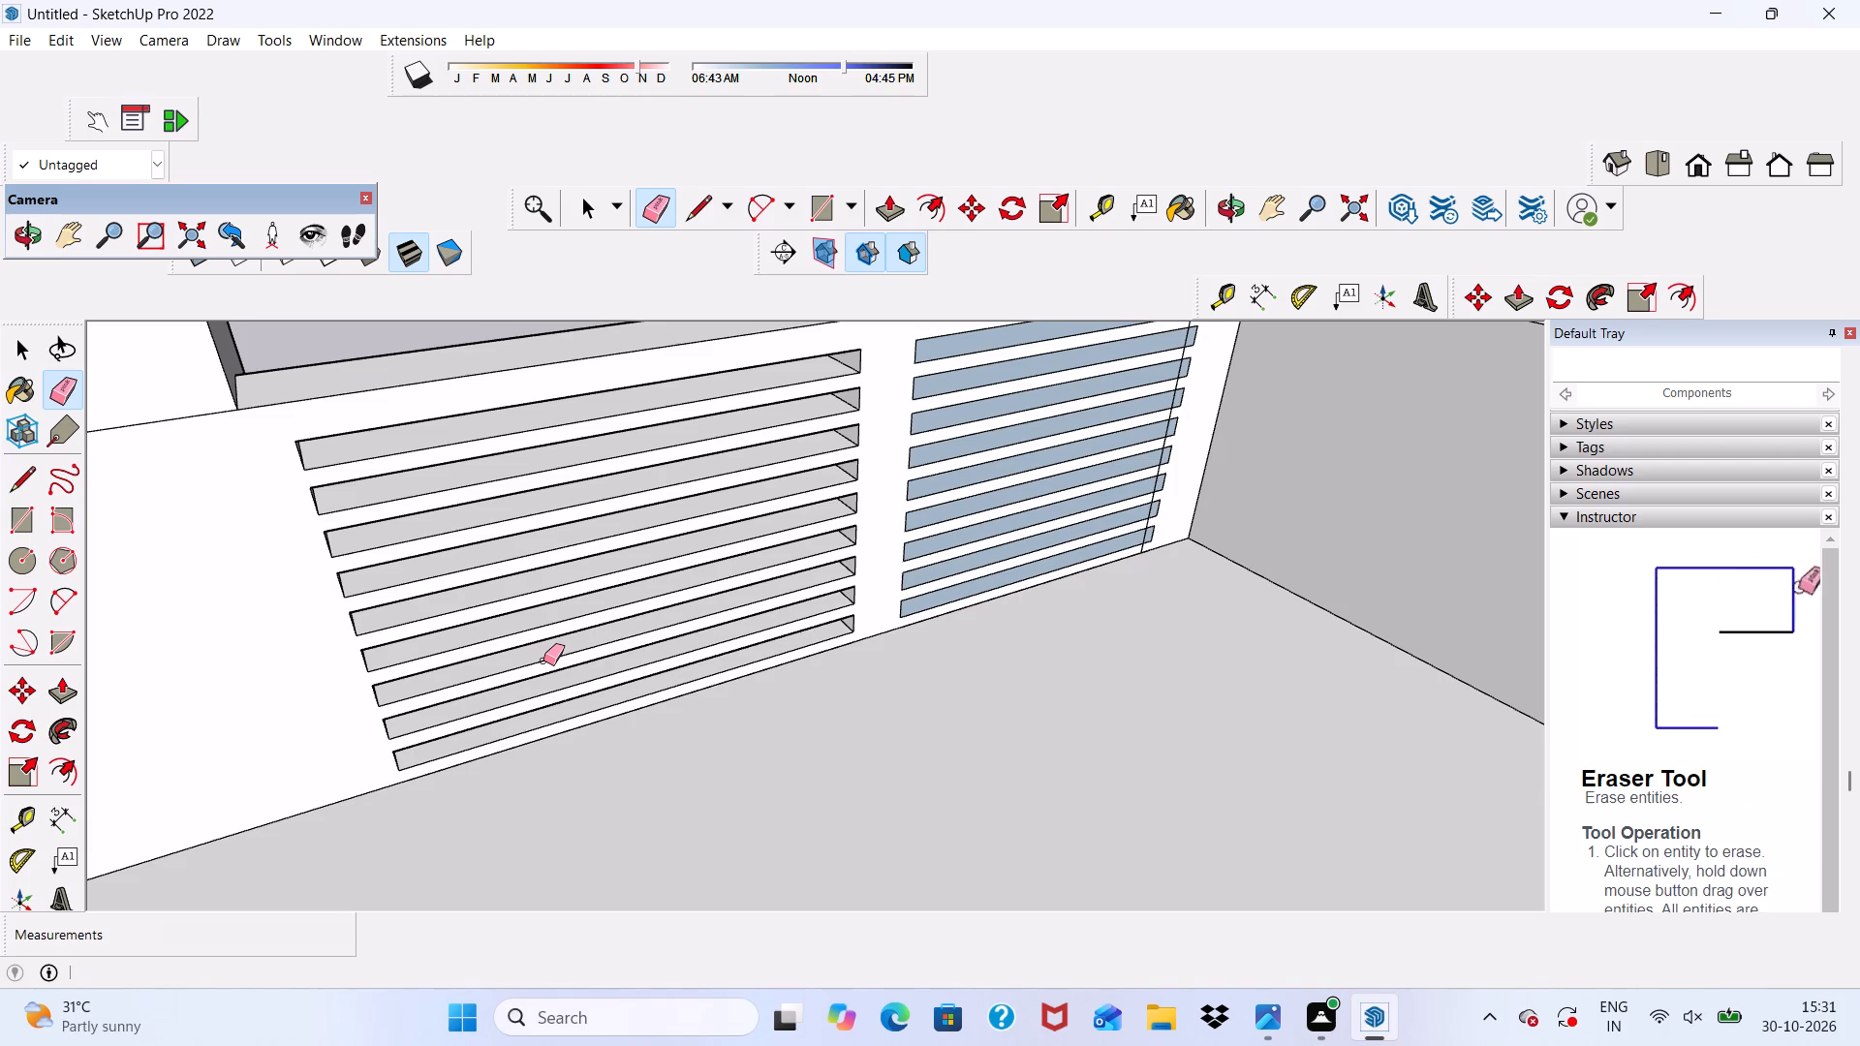
click(543, 661)
key(space)
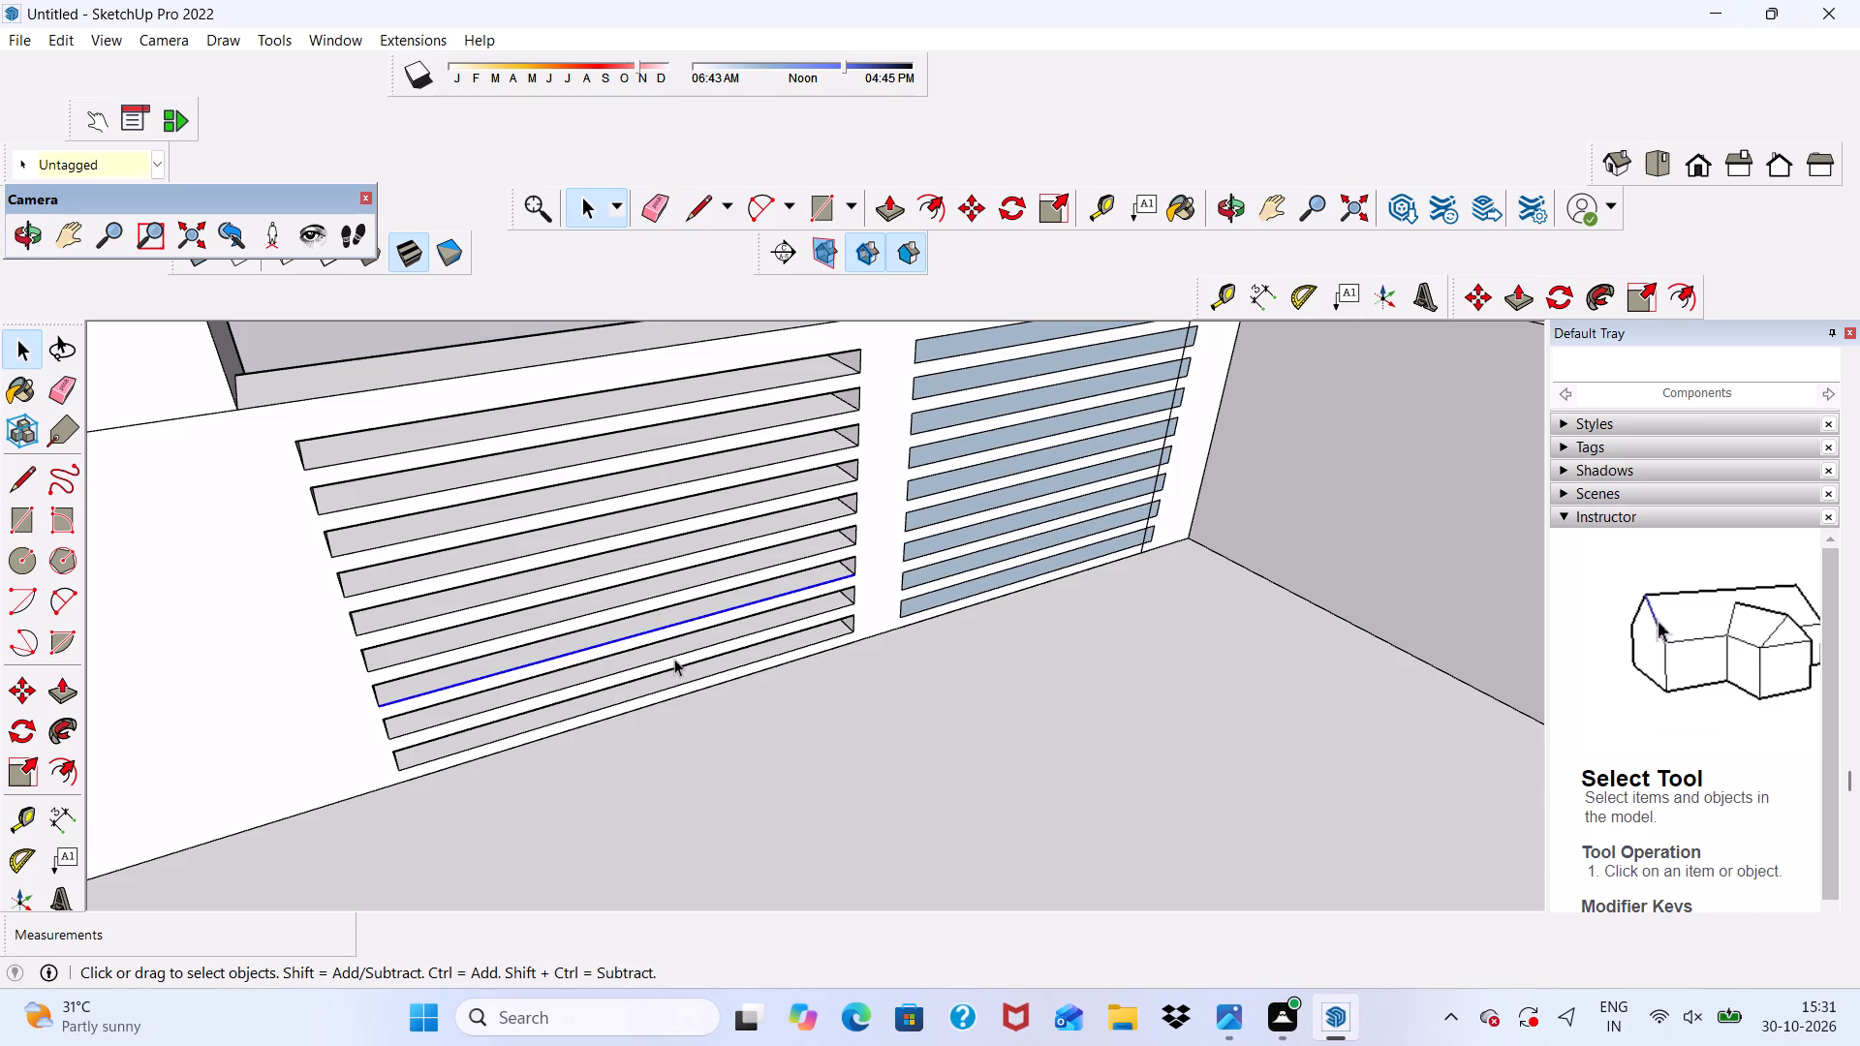
scroll(728, 663, down, 4)
middle_drag(892, 795, 759, 727)
scroll(1016, 459, up, 4)
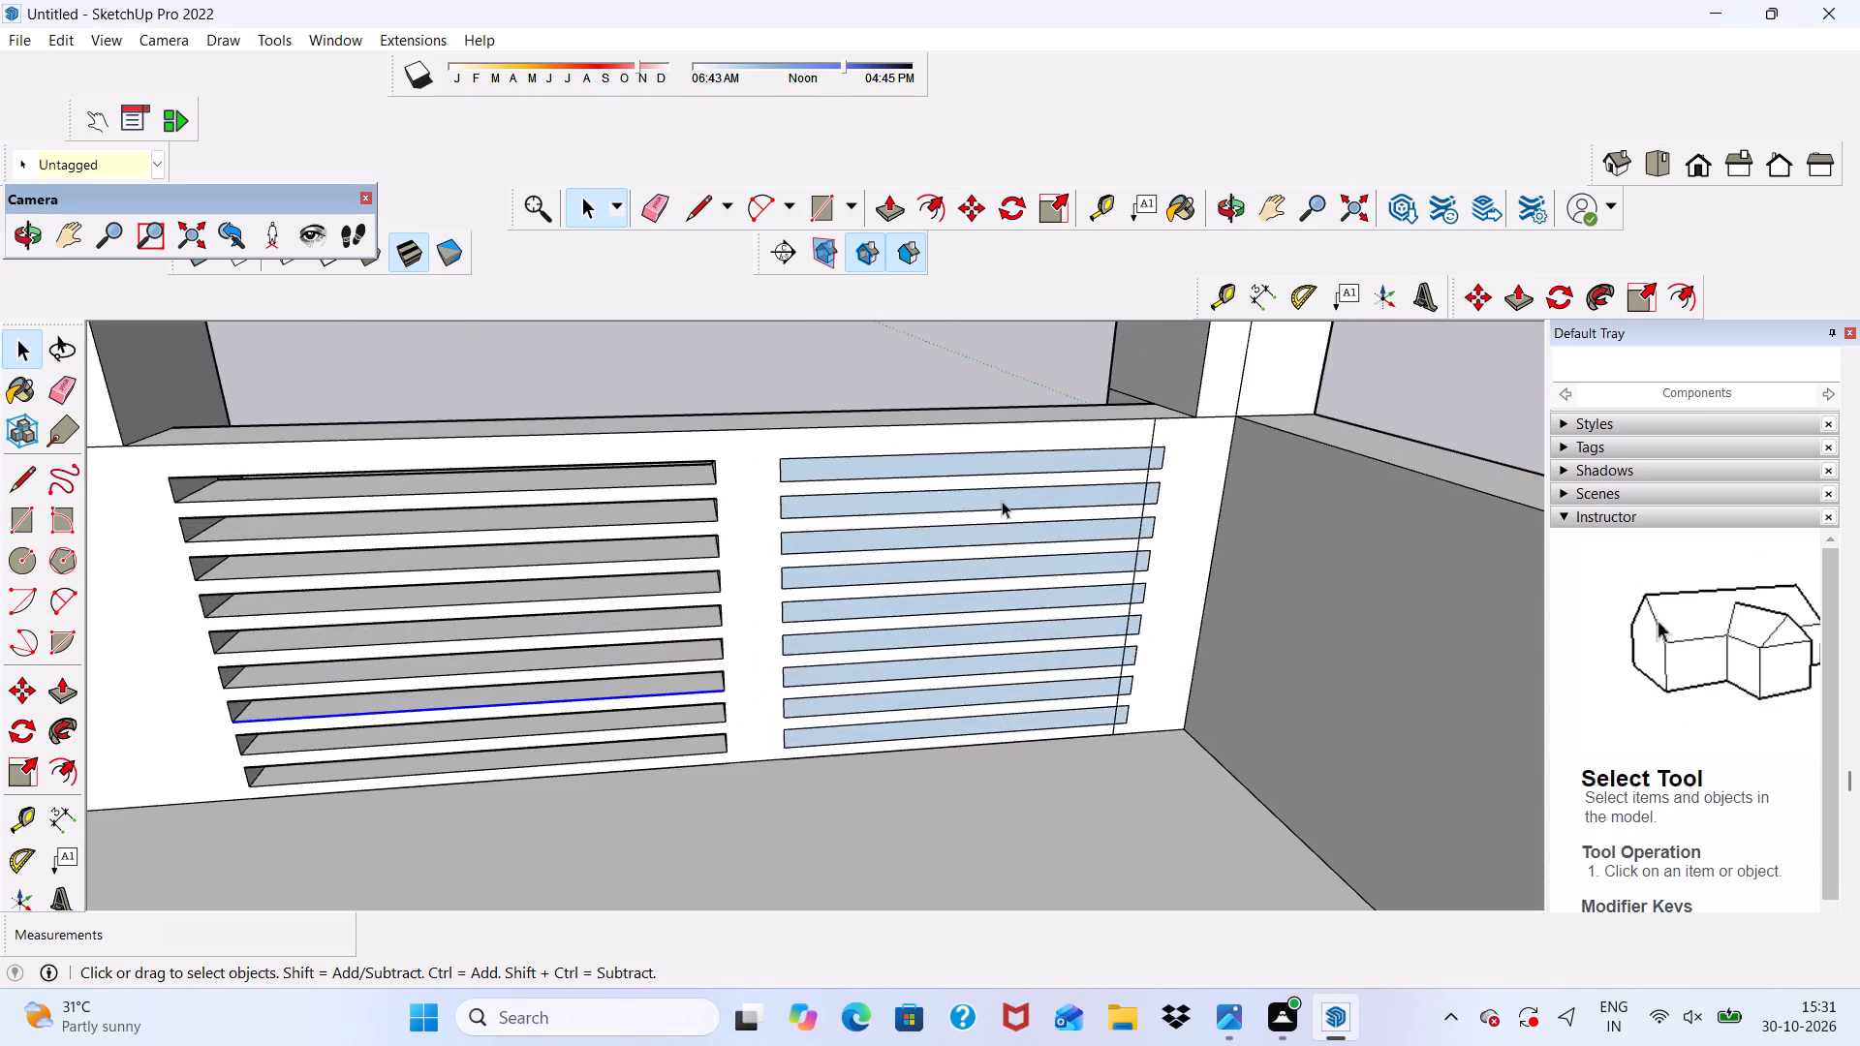
scroll(989, 508, up, 10)
click(916, 414)
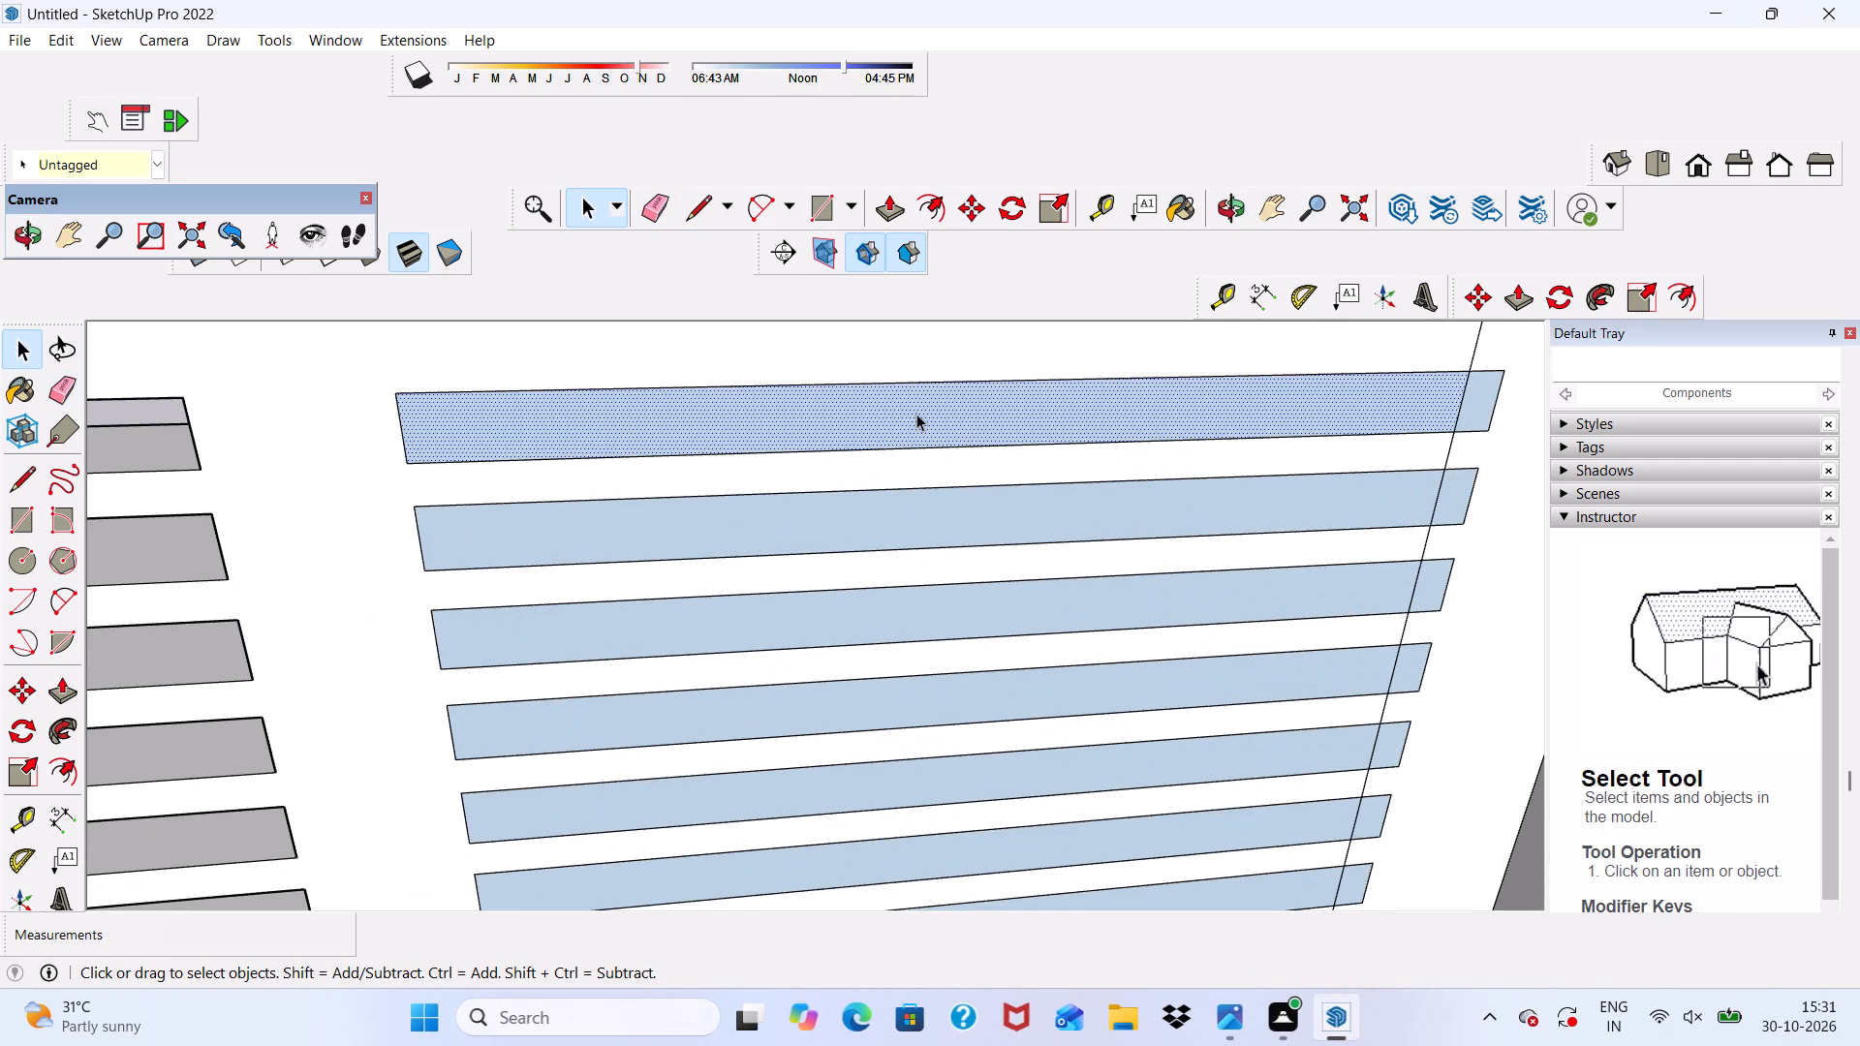
key(Delete)
Erase the vertical edge segments above and across that top gap, removing the leftover blue face piece at its end.
scroll(916, 414, down, 4)
middle_drag(916, 414, 902, 365)
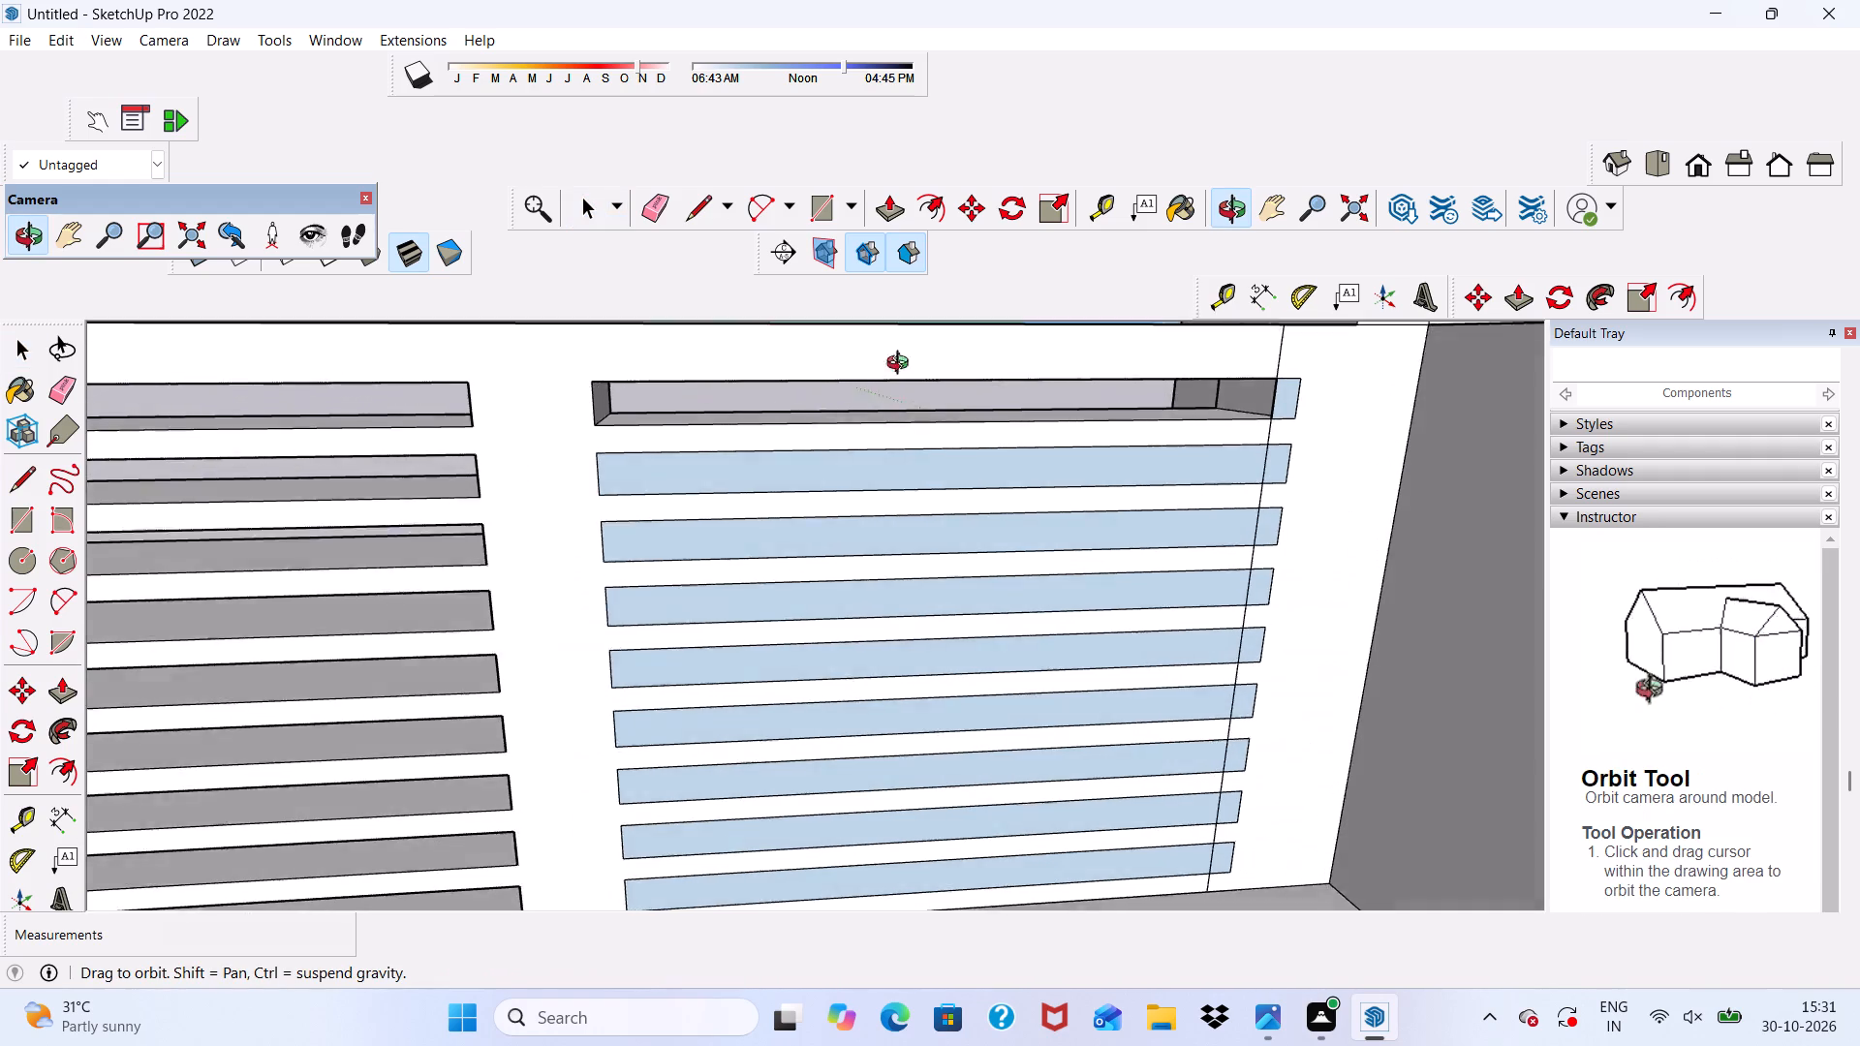
middle_drag(902, 365, 897, 348)
click(648, 200)
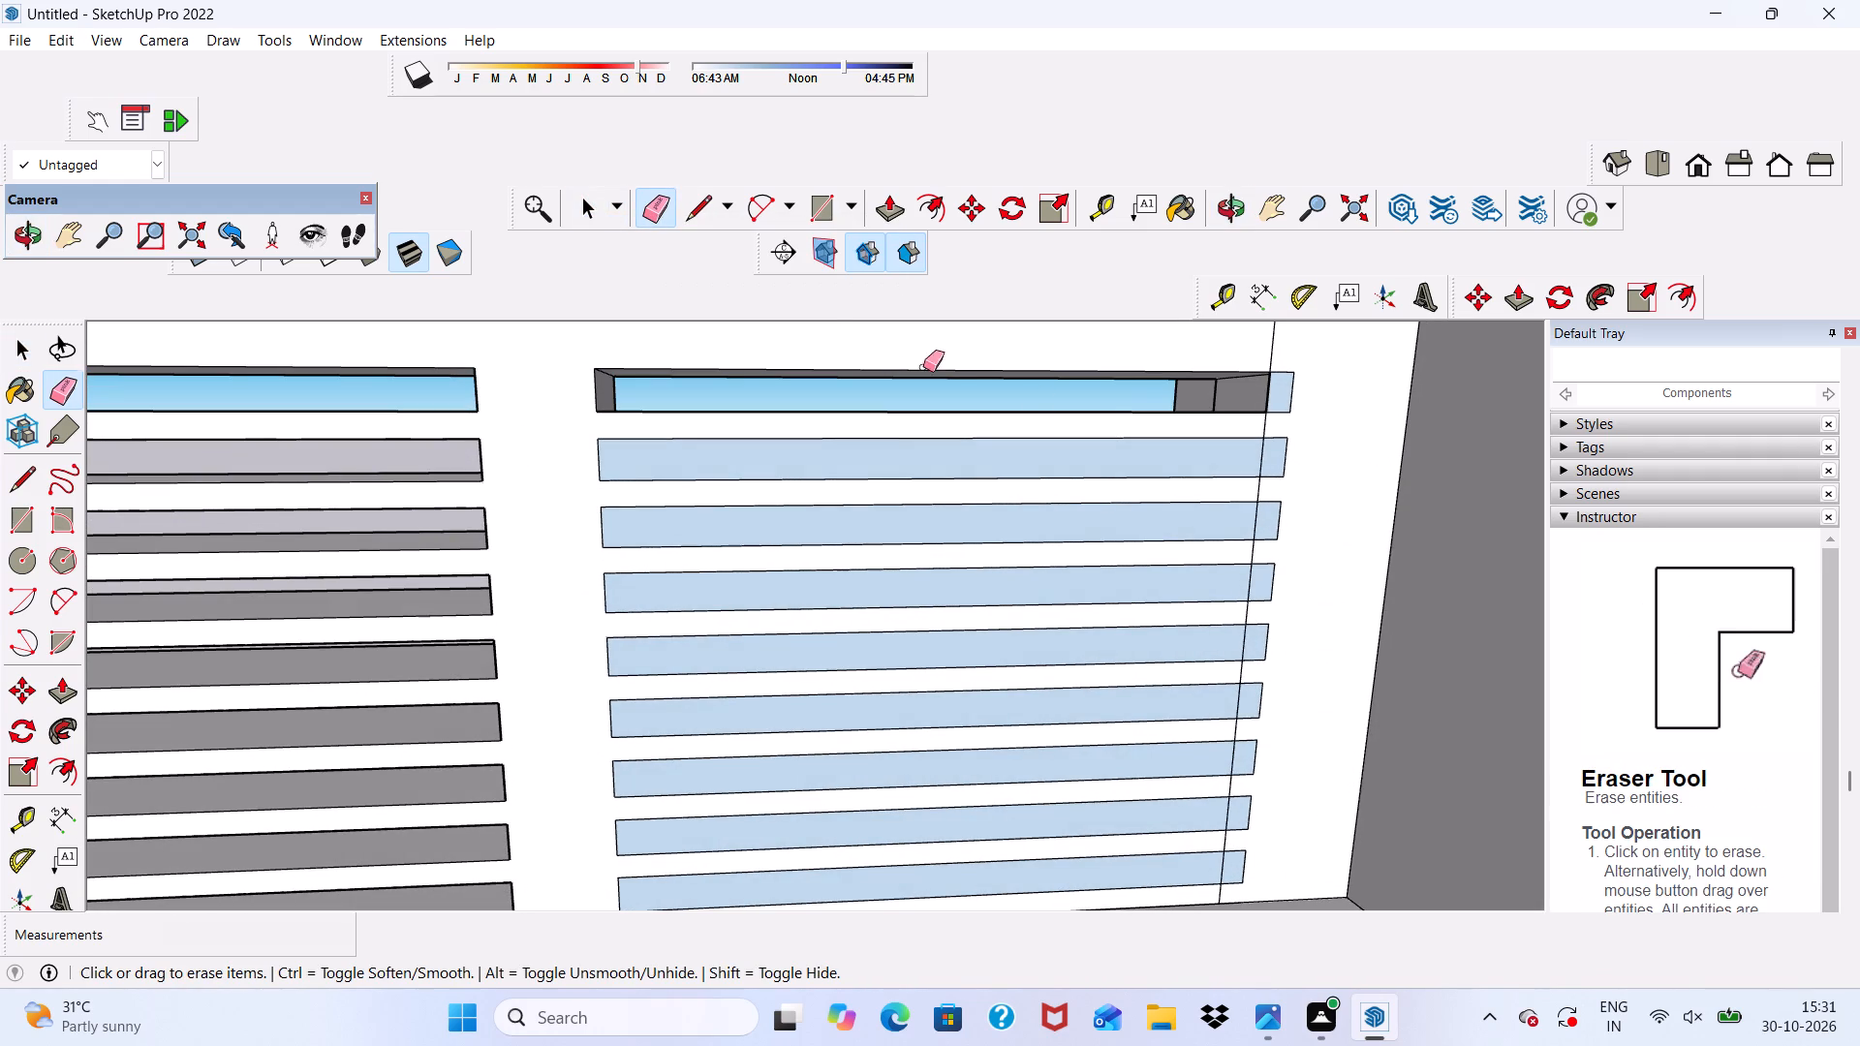
drag(1261, 342, 1277, 340)
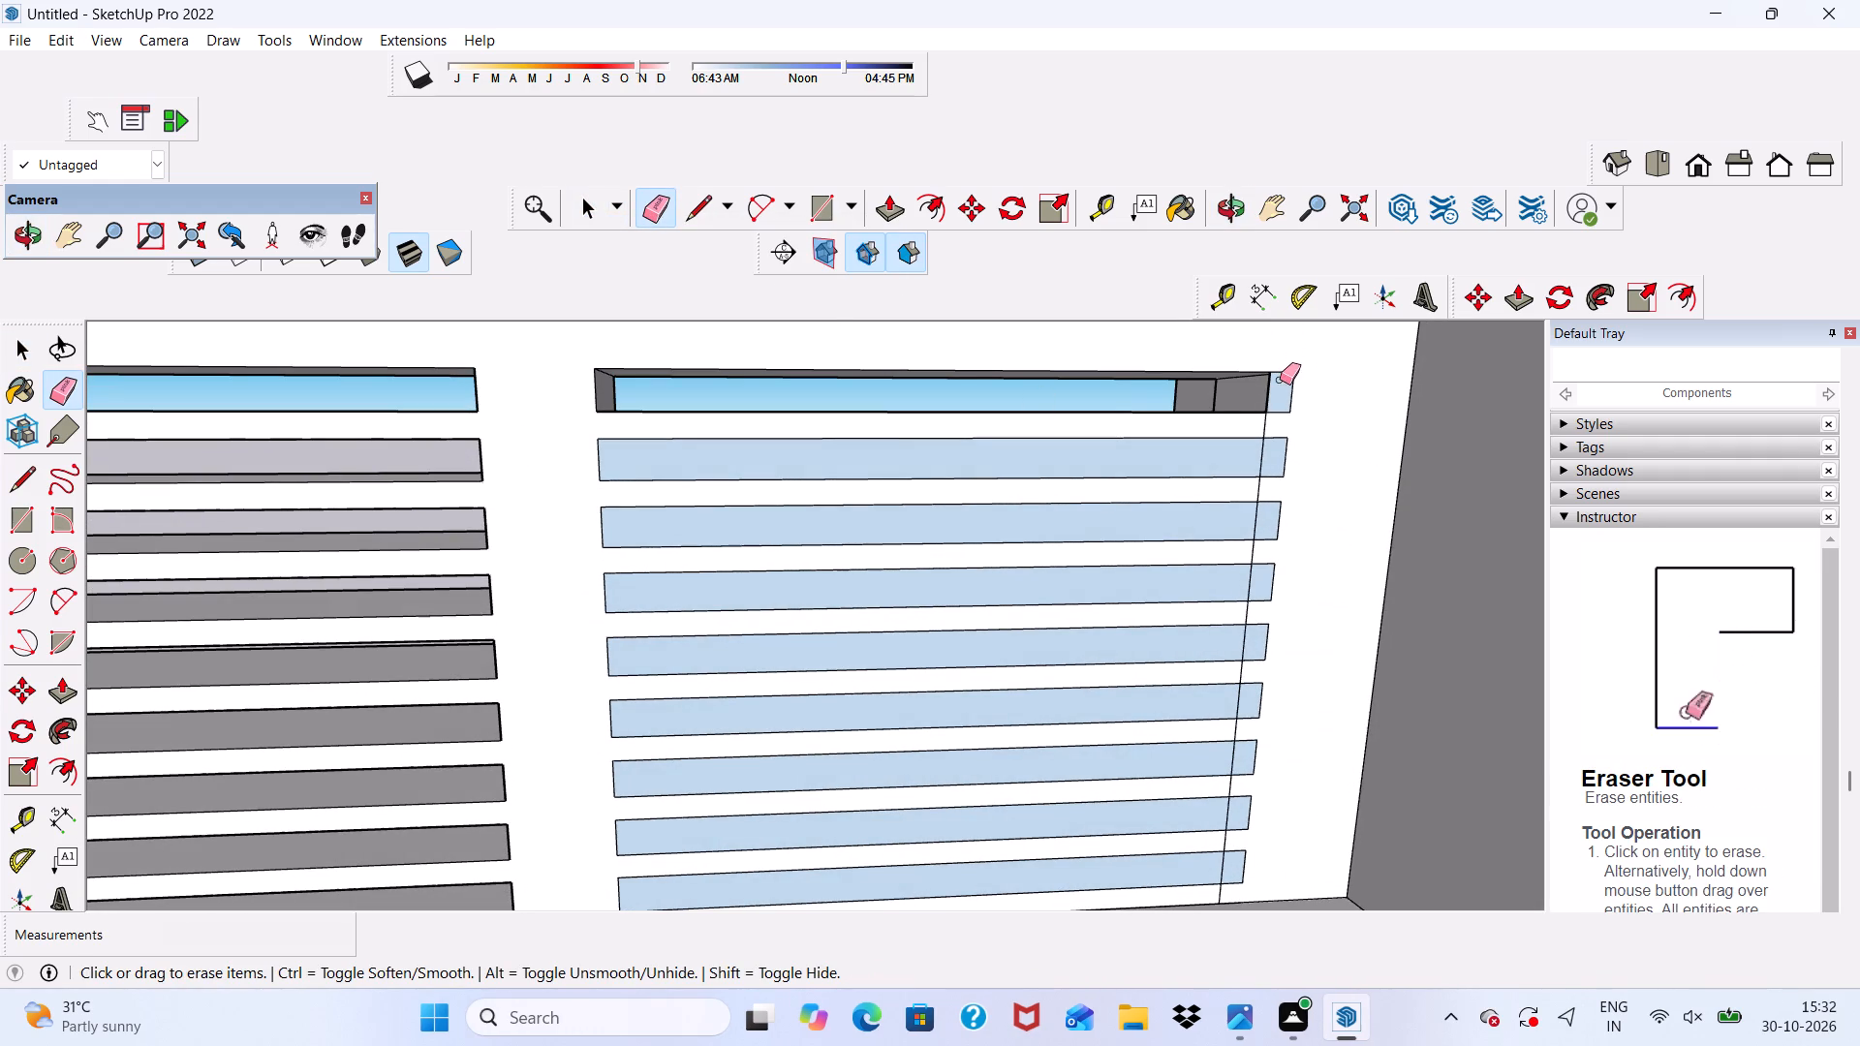
click(1280, 380)
click(1269, 390)
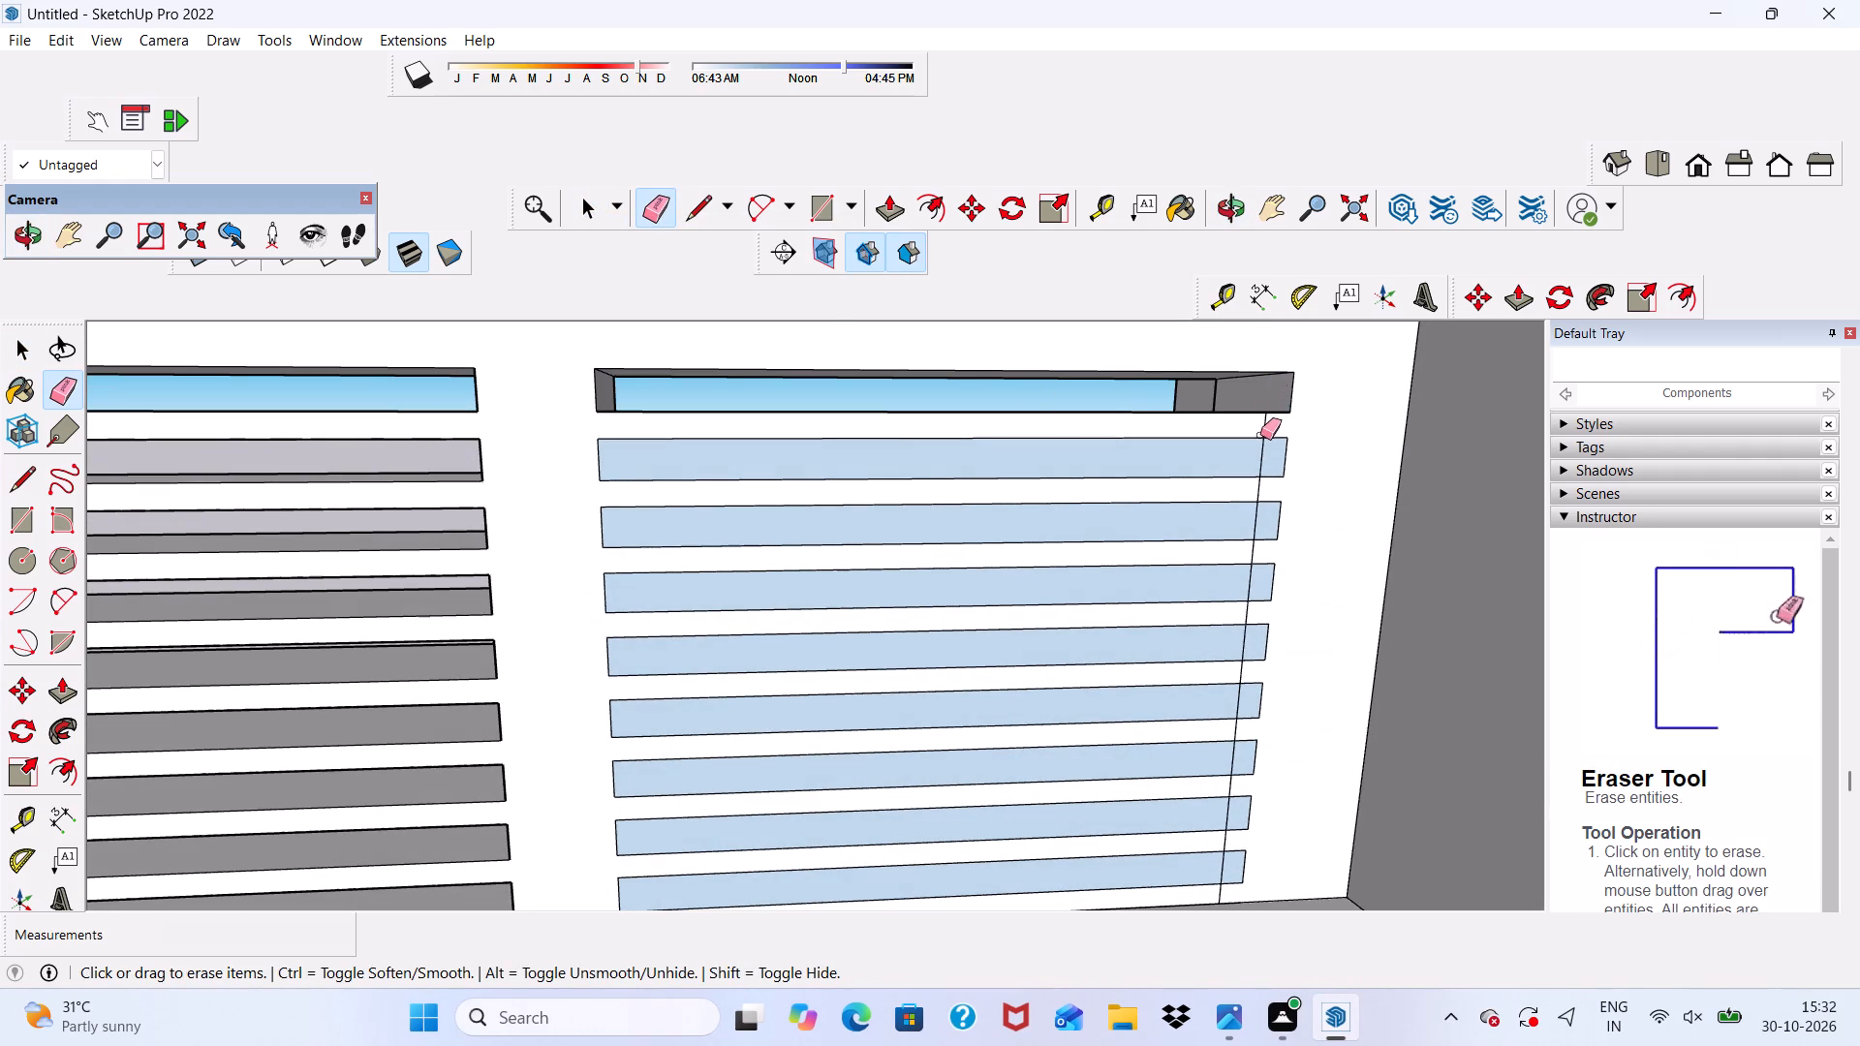
Erase the stray vertical edge segments crossing the upper four blue gap faces and the slats between them, near the corner.
click(1261, 426)
click(1257, 455)
click(1260, 461)
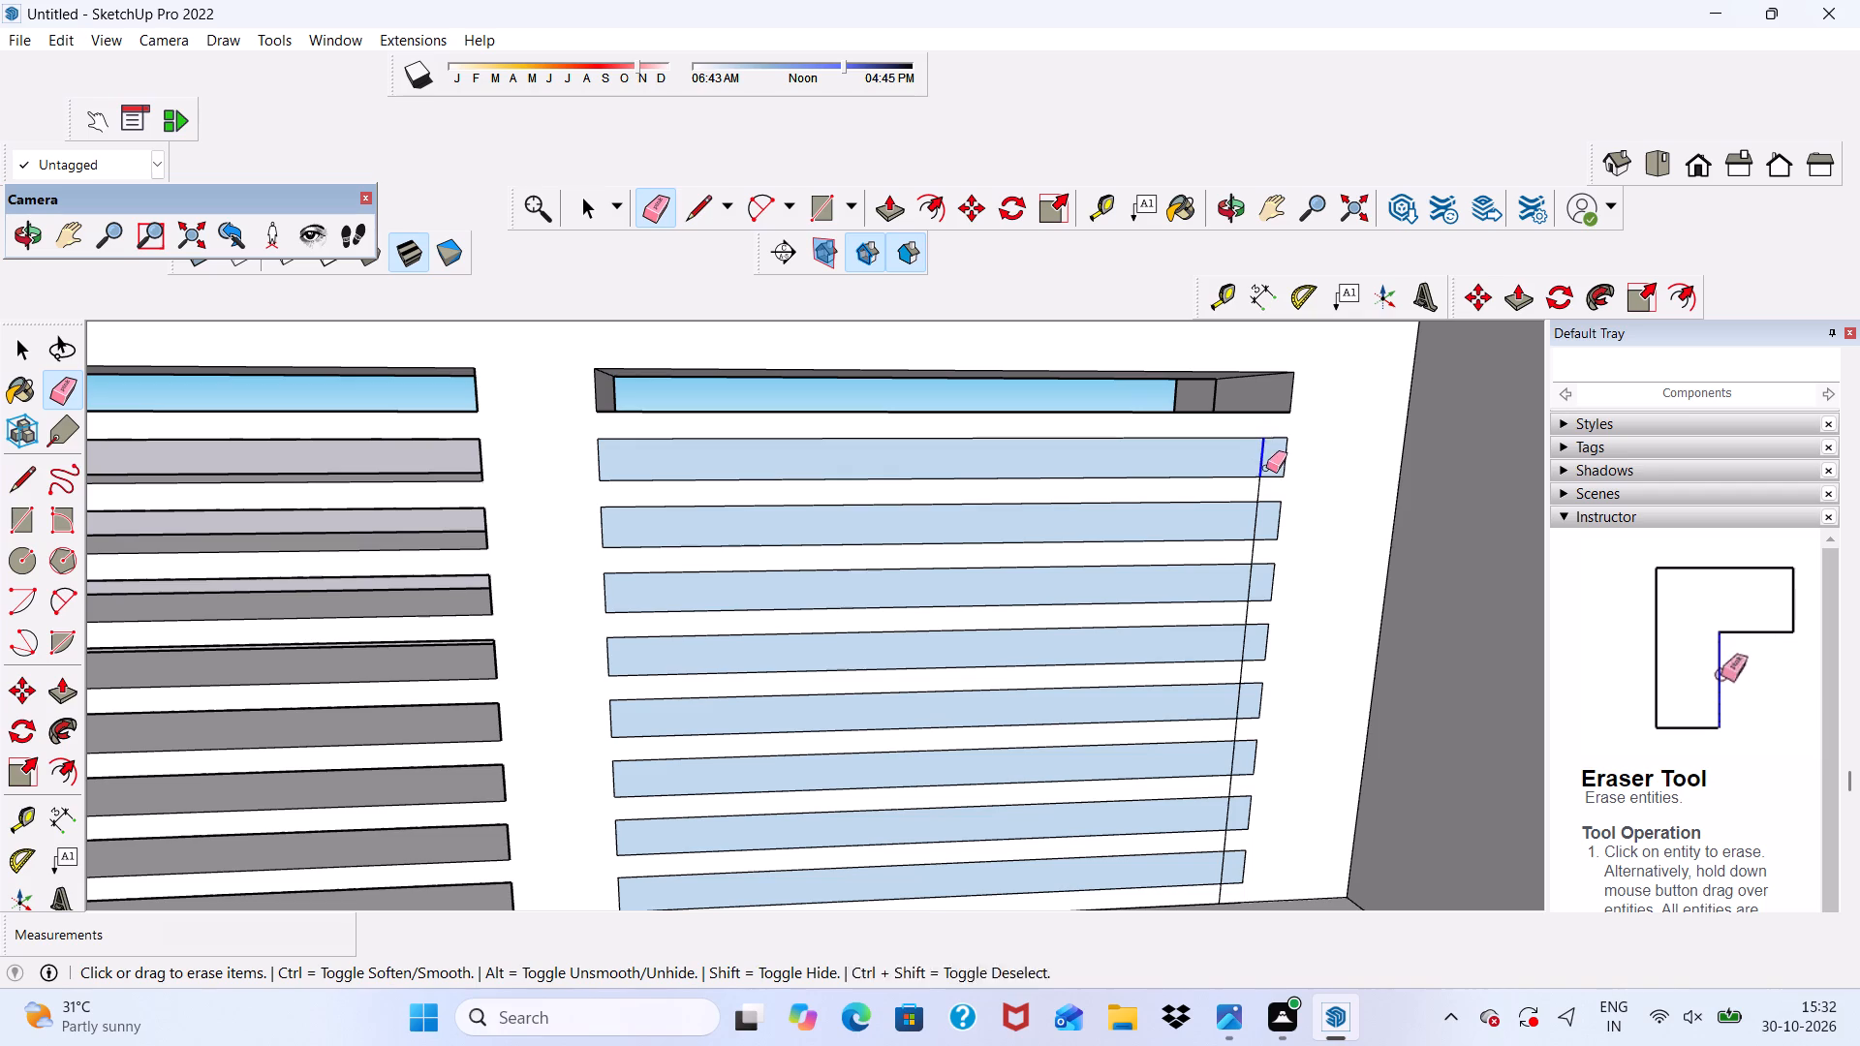
double_click(1261, 464)
drag(1238, 530, 1271, 523)
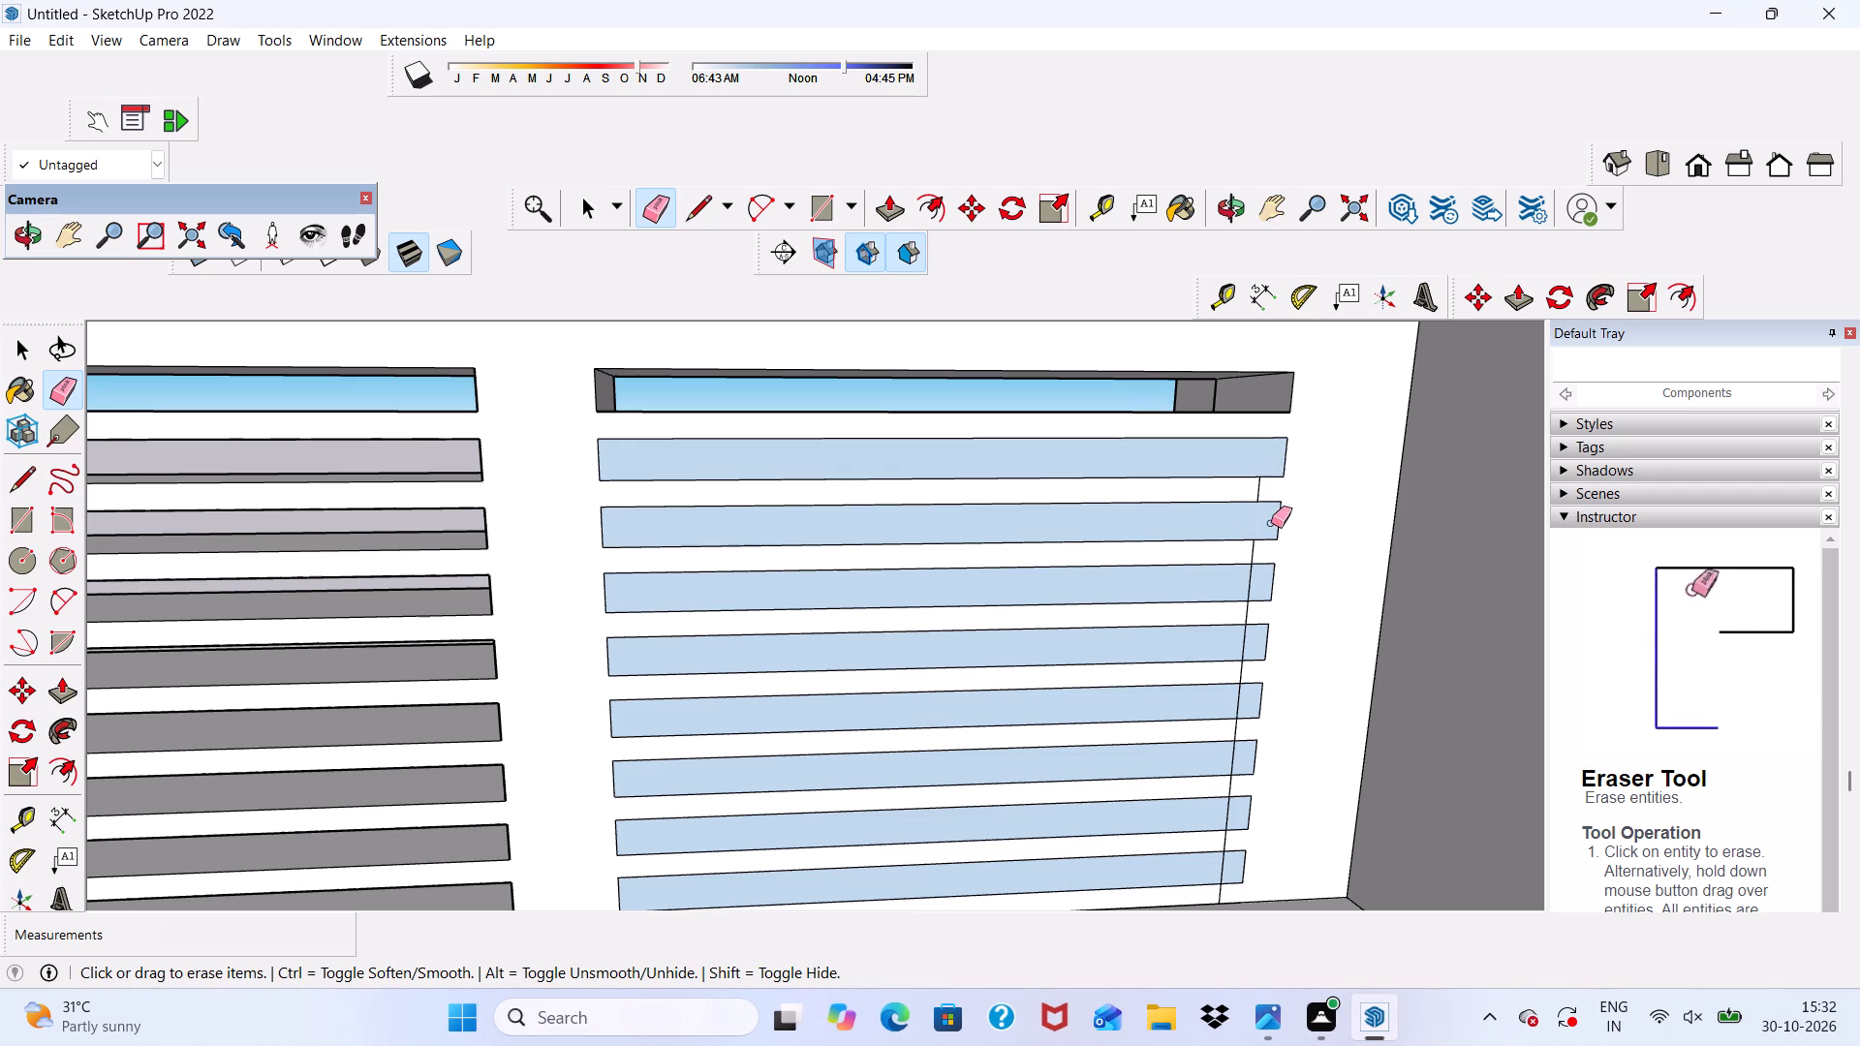
drag(1254, 496, 1274, 489)
scroll(1255, 567, up, 3)
drag(1251, 542, 1260, 547)
click(1251, 578)
click(1238, 623)
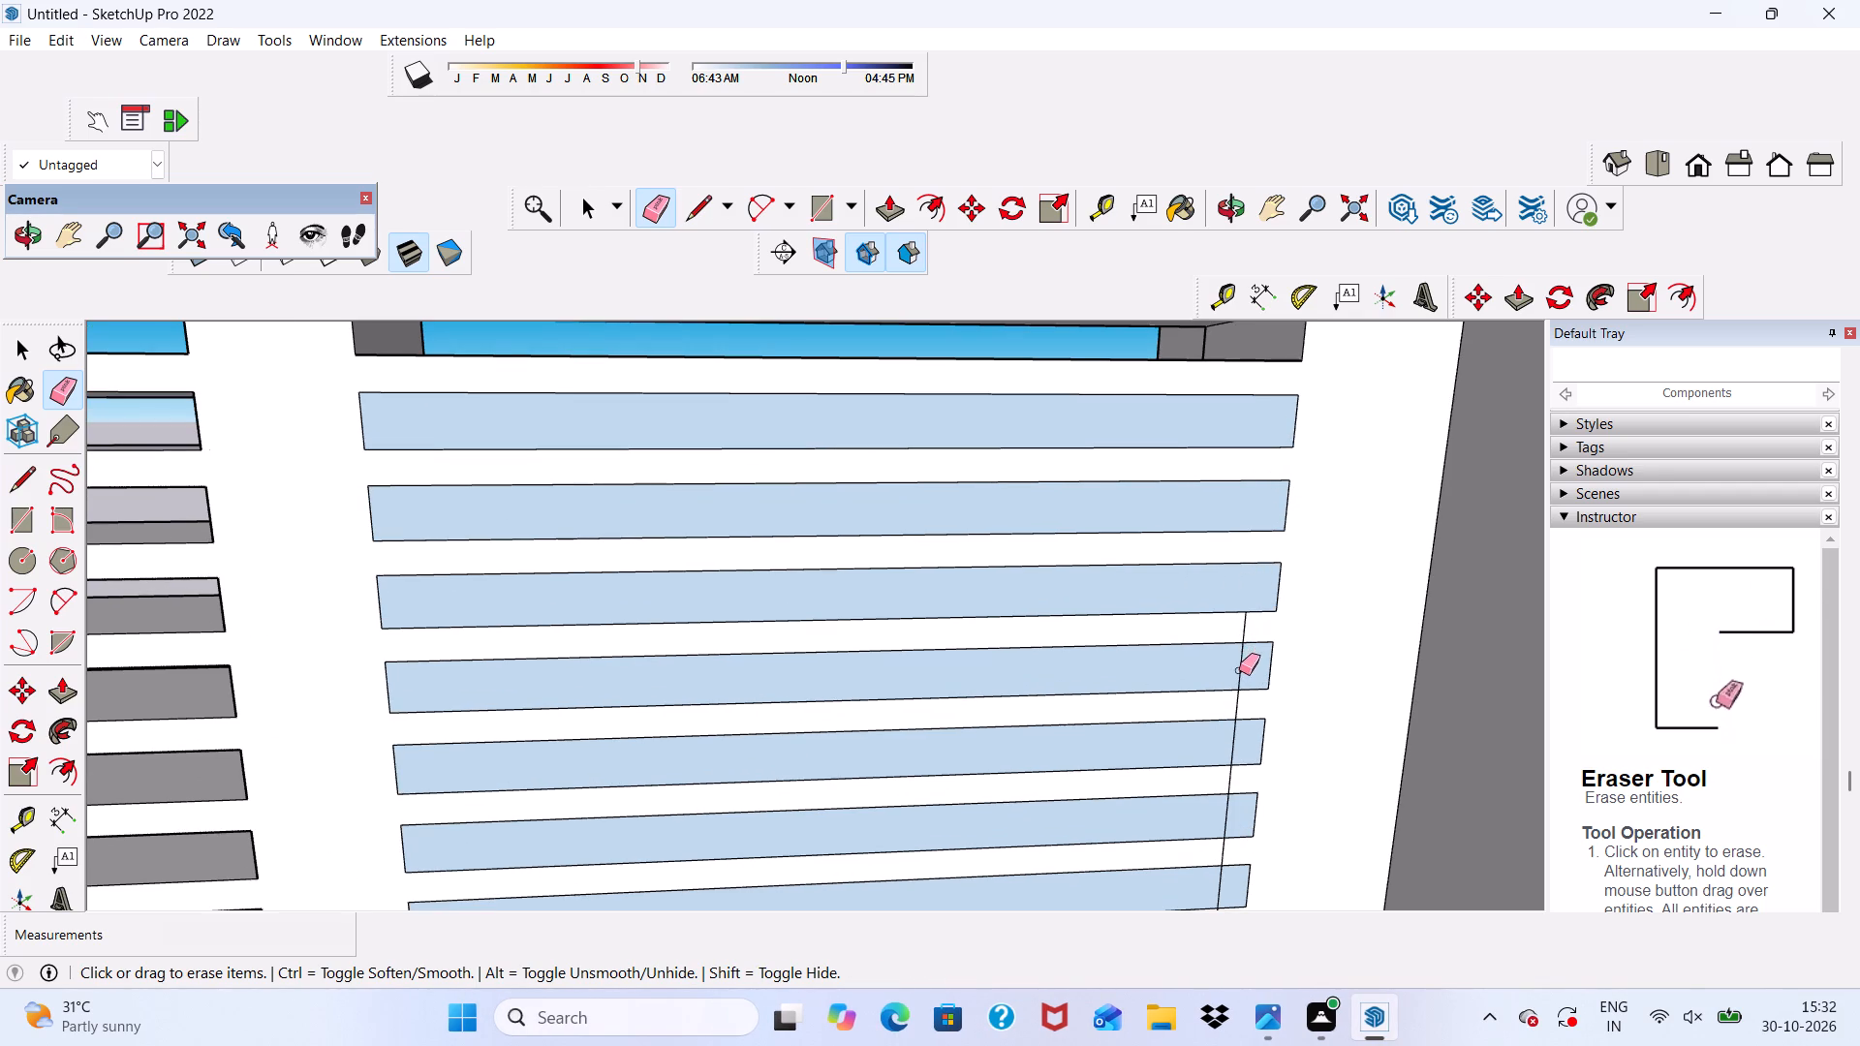
click(1239, 670)
drag(1234, 643, 1258, 626)
Erase the stray vertical edge segments crossing the bottom three blue gap faces and their adjoining slats, starting at the floor.
scroll(1245, 613, down, 4)
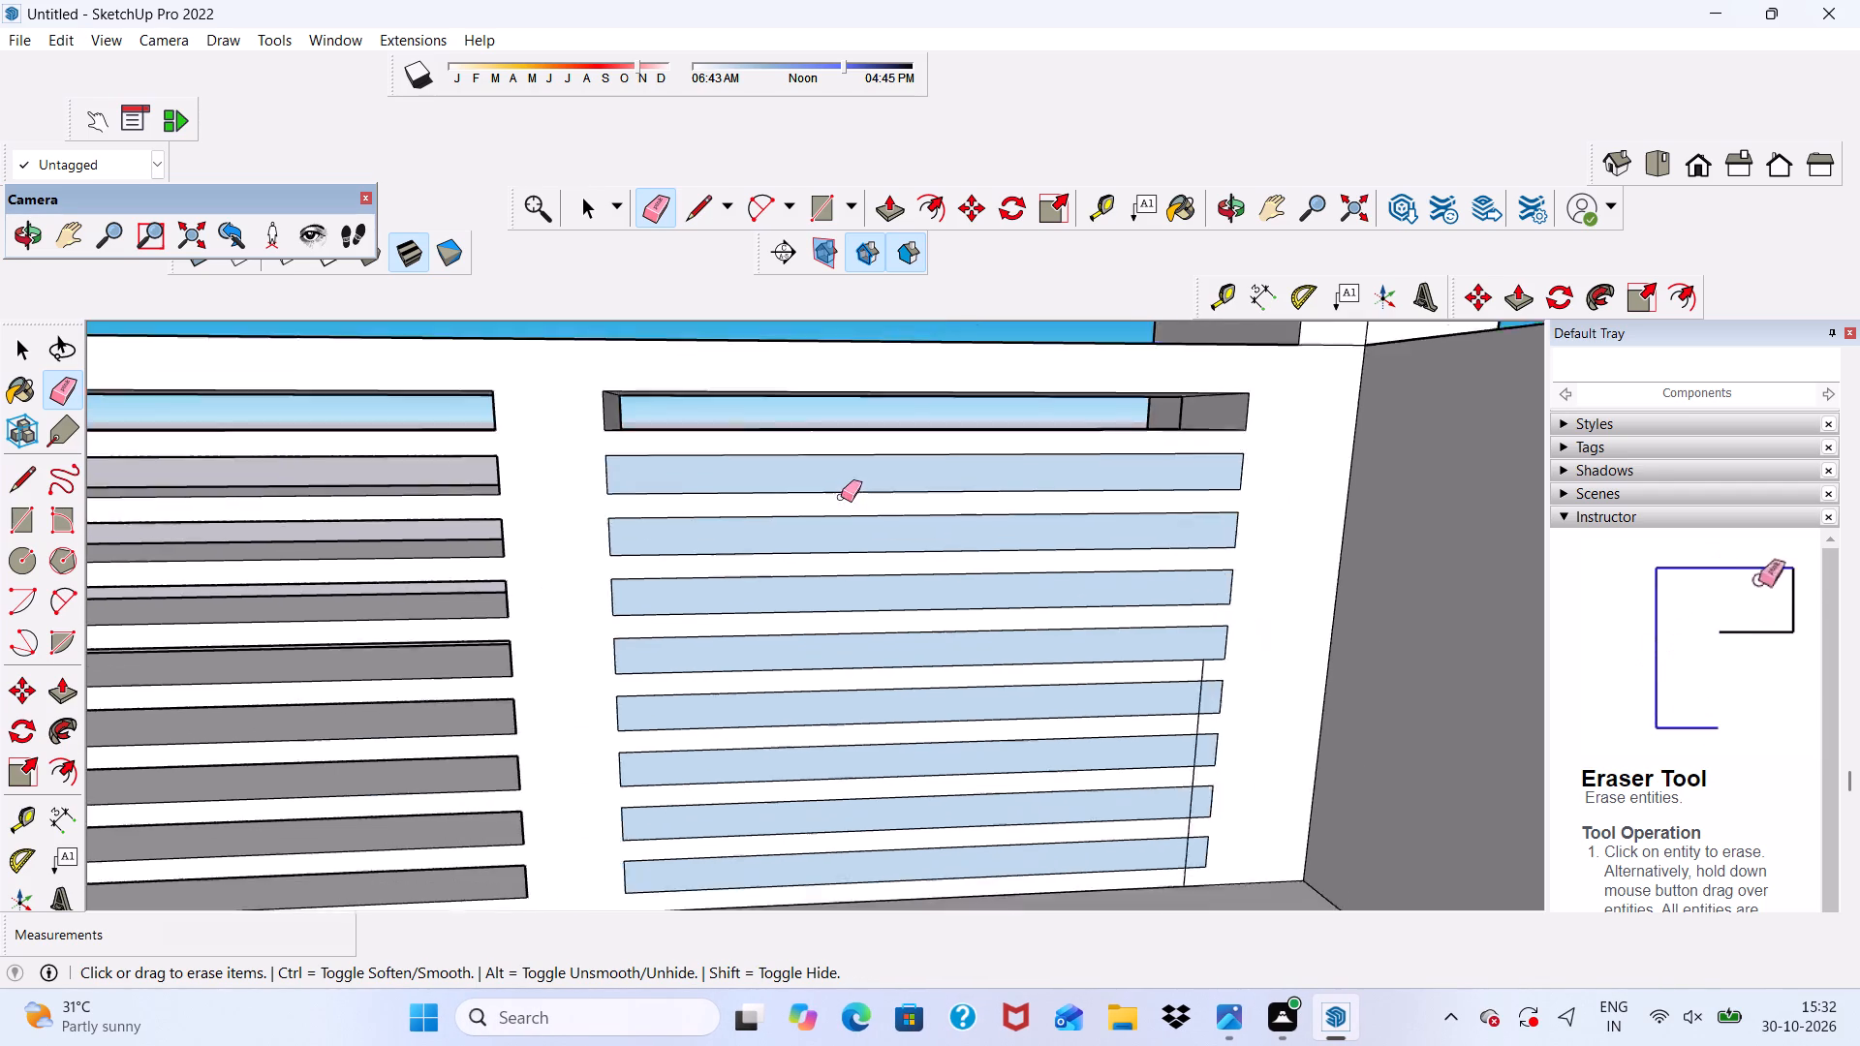
scroll(841, 497, down, 2)
middle_drag(851, 541, 994, 565)
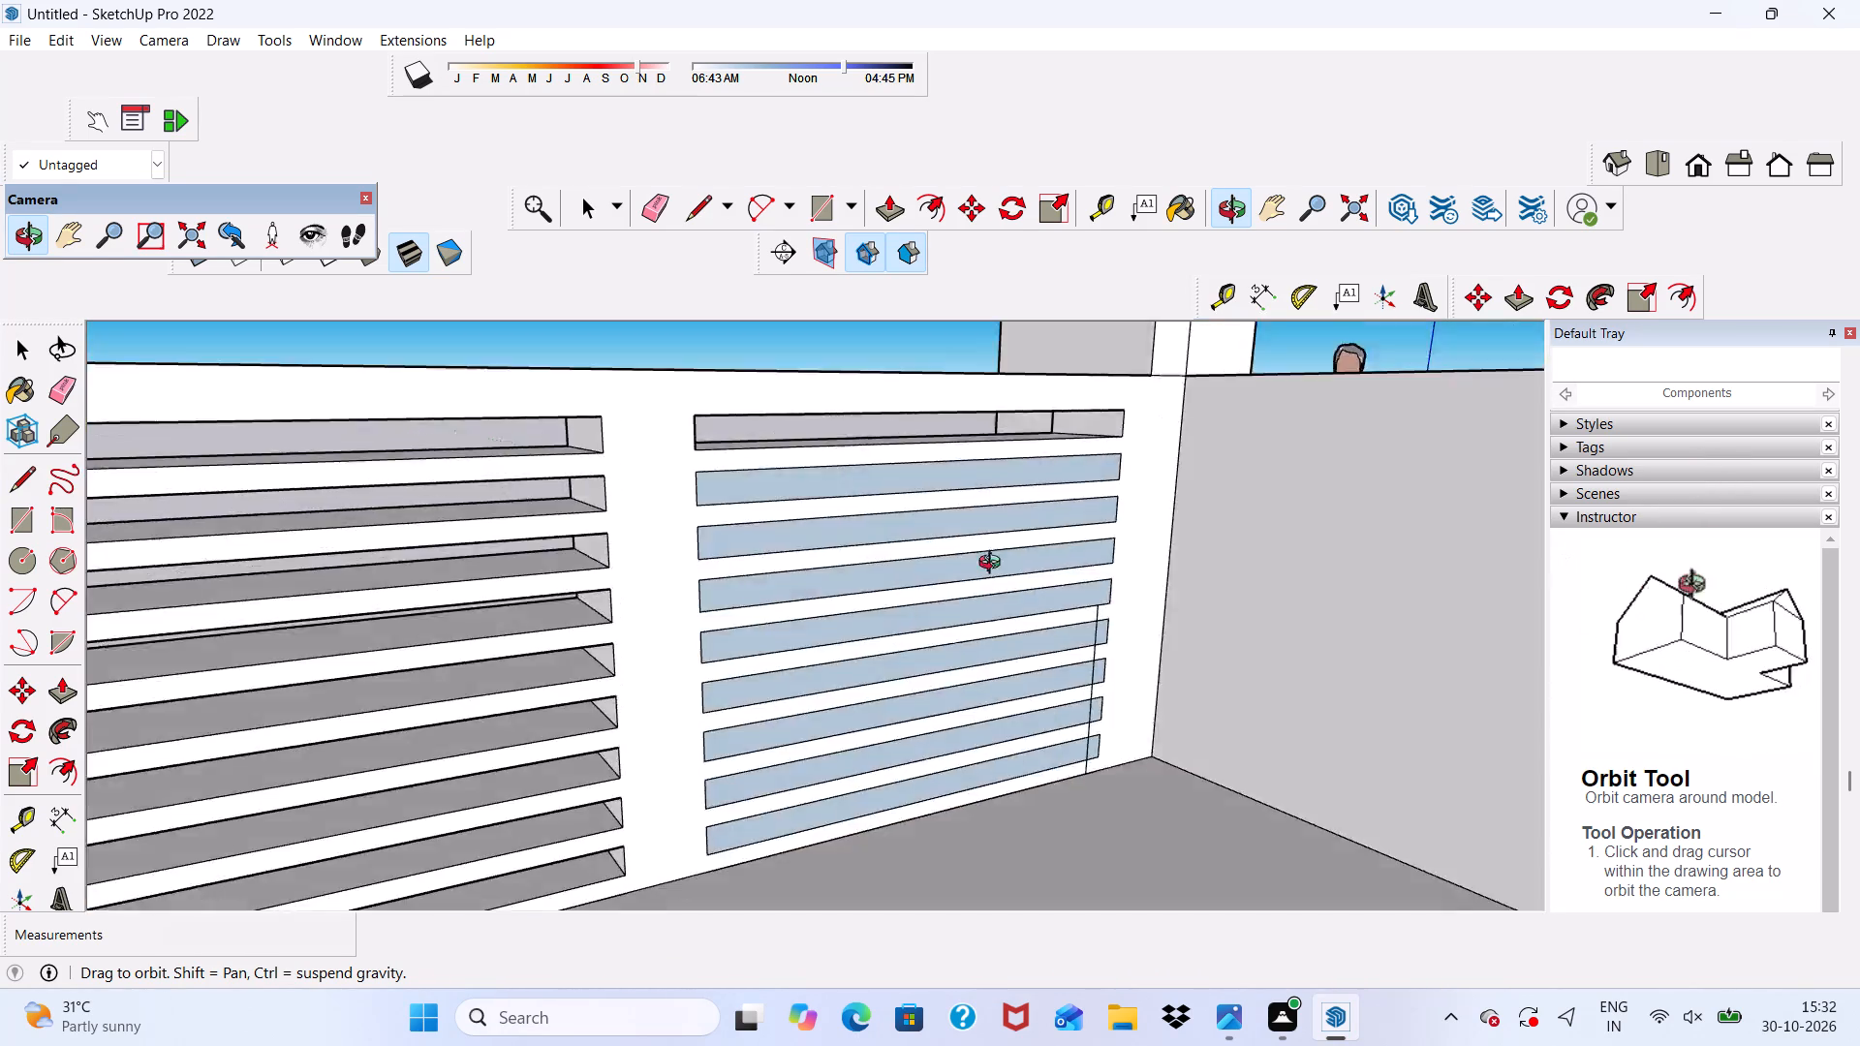
middle_drag(994, 565, 822, 518)
scroll(1145, 847, up, 1)
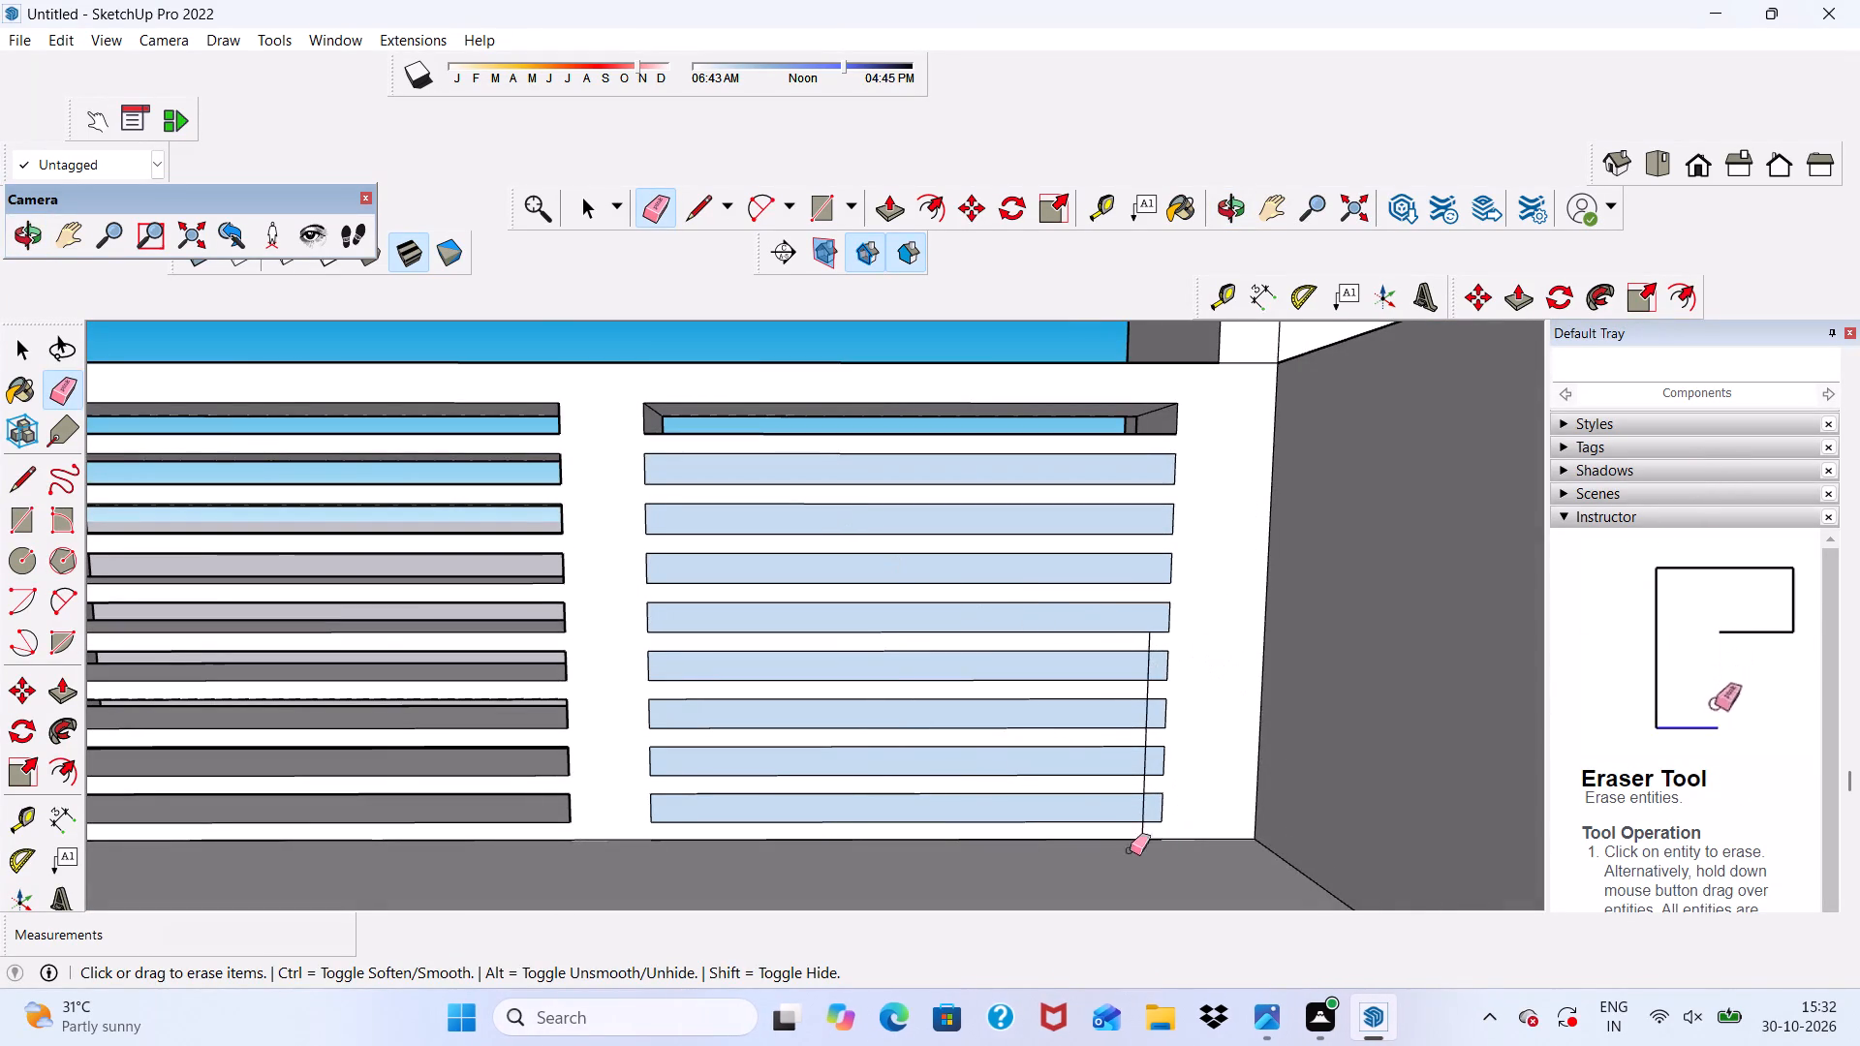
scroll(1130, 850, up, 11)
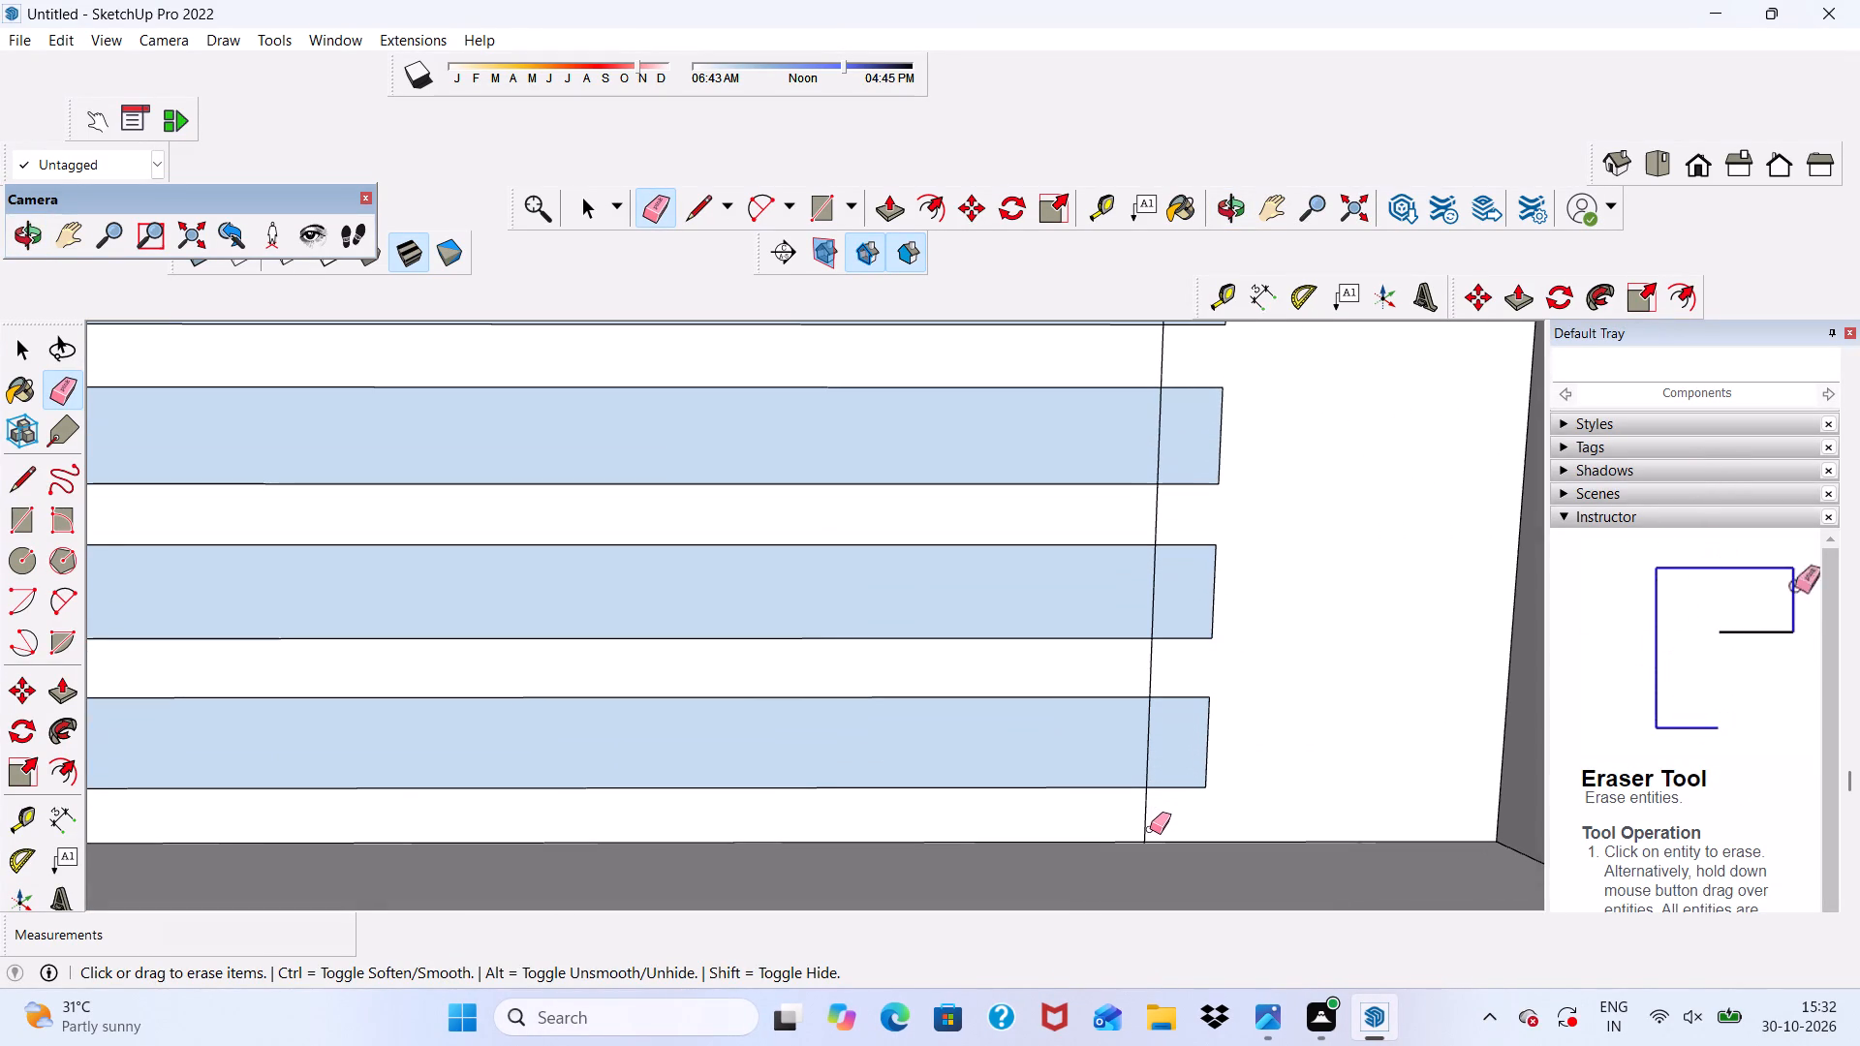
drag(1150, 829, 1134, 814)
drag(1127, 747, 1141, 730)
click(1148, 685)
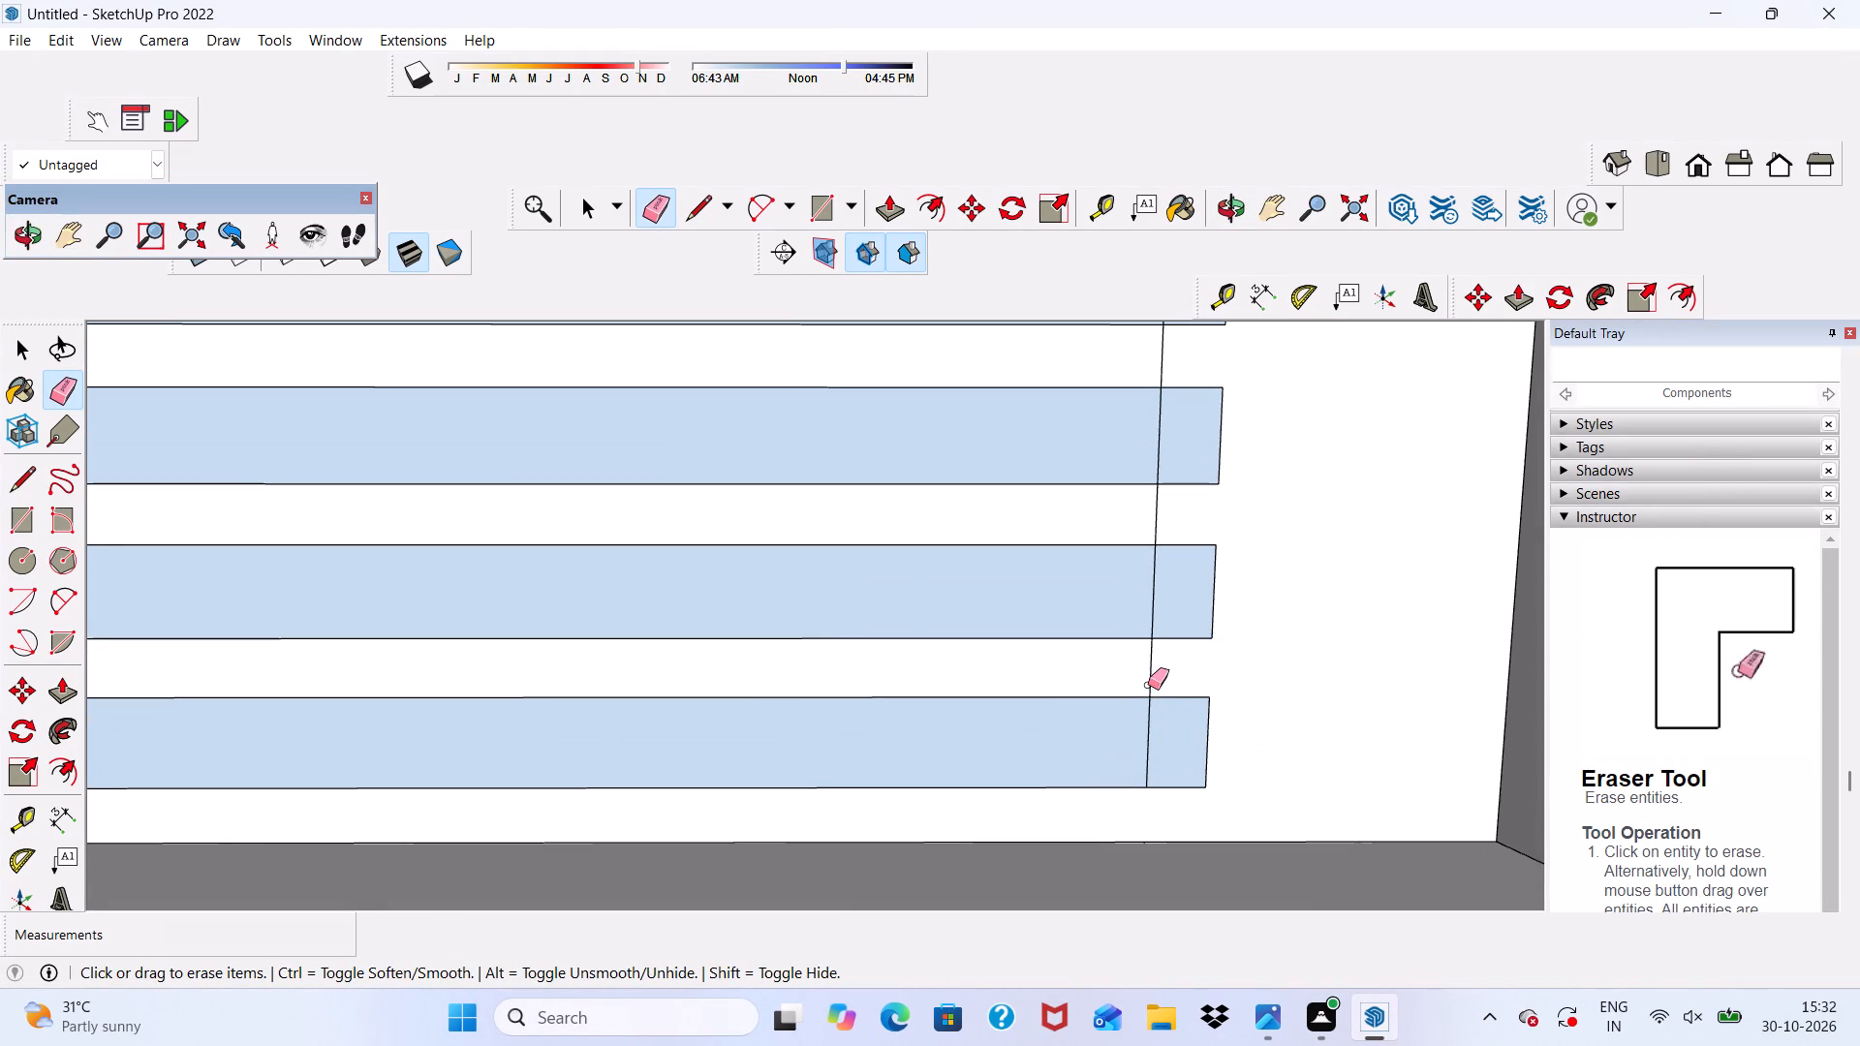
drag(1137, 724, 1147, 735)
click(1152, 585)
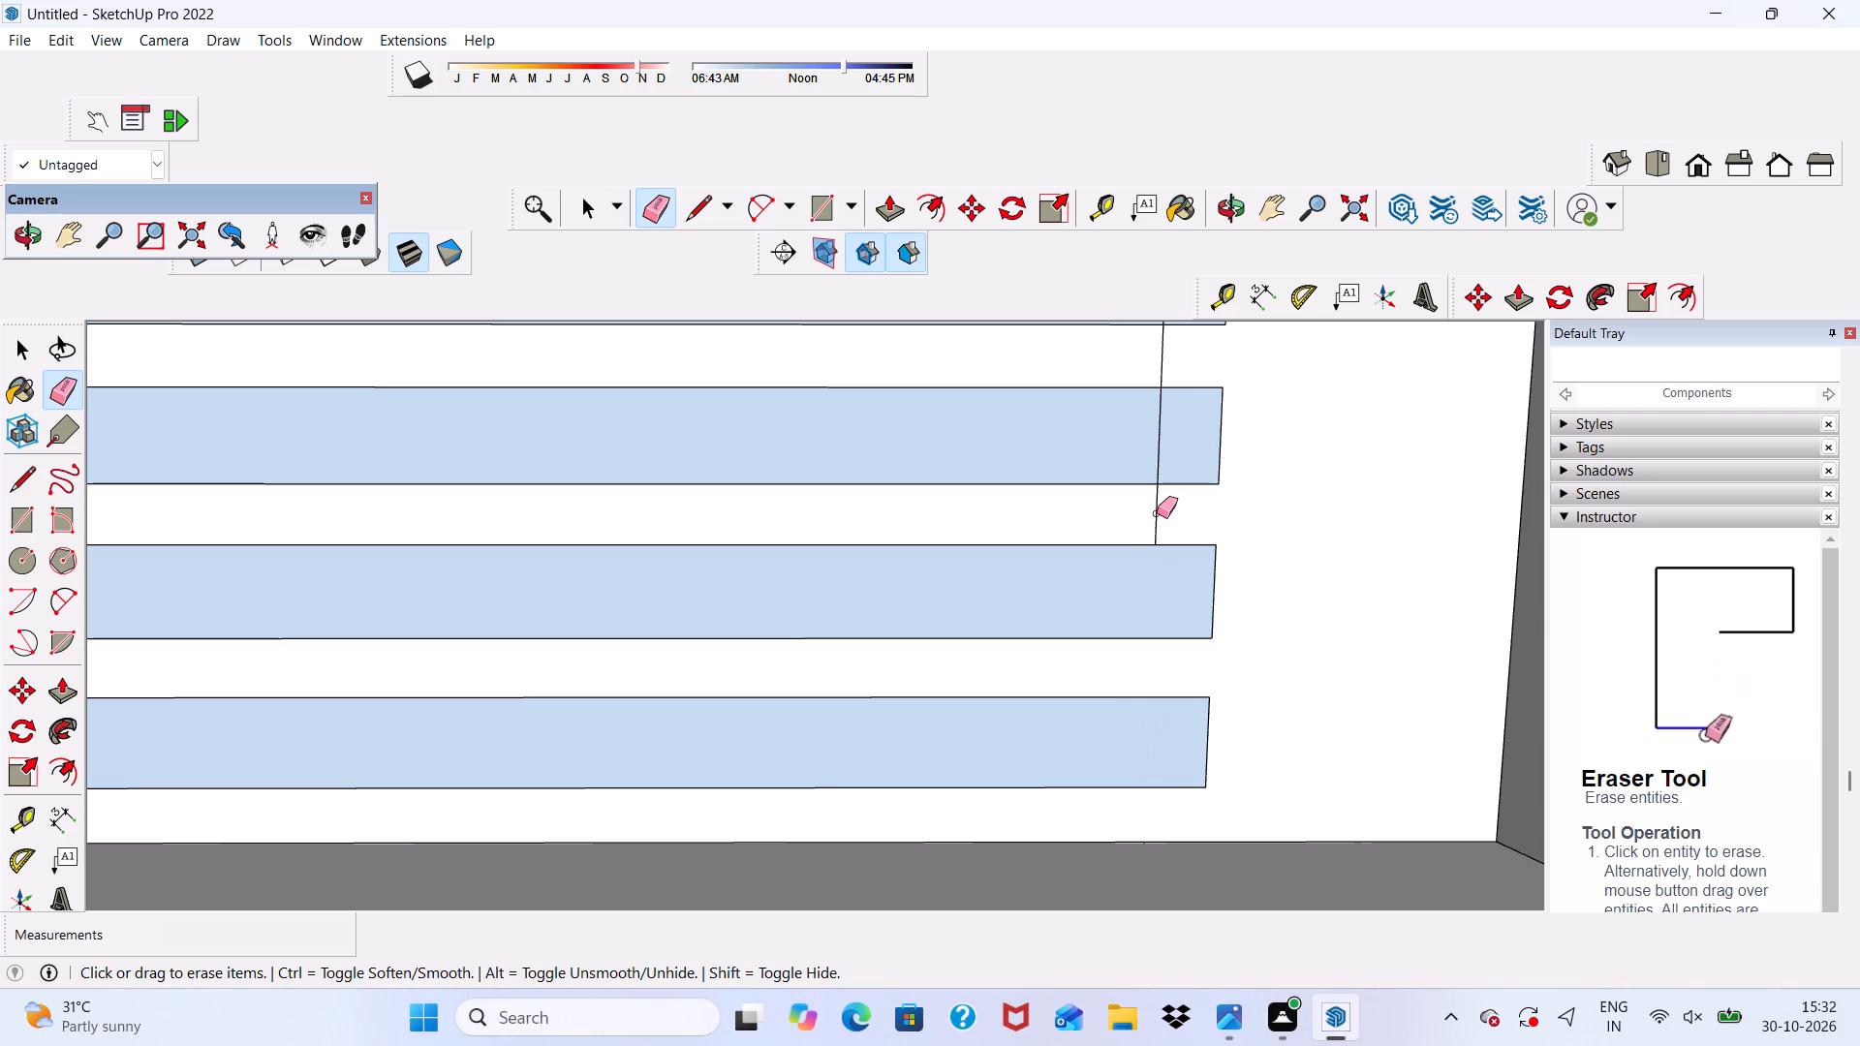
click(1157, 513)
click(1154, 441)
scroll(1154, 441, down, 5)
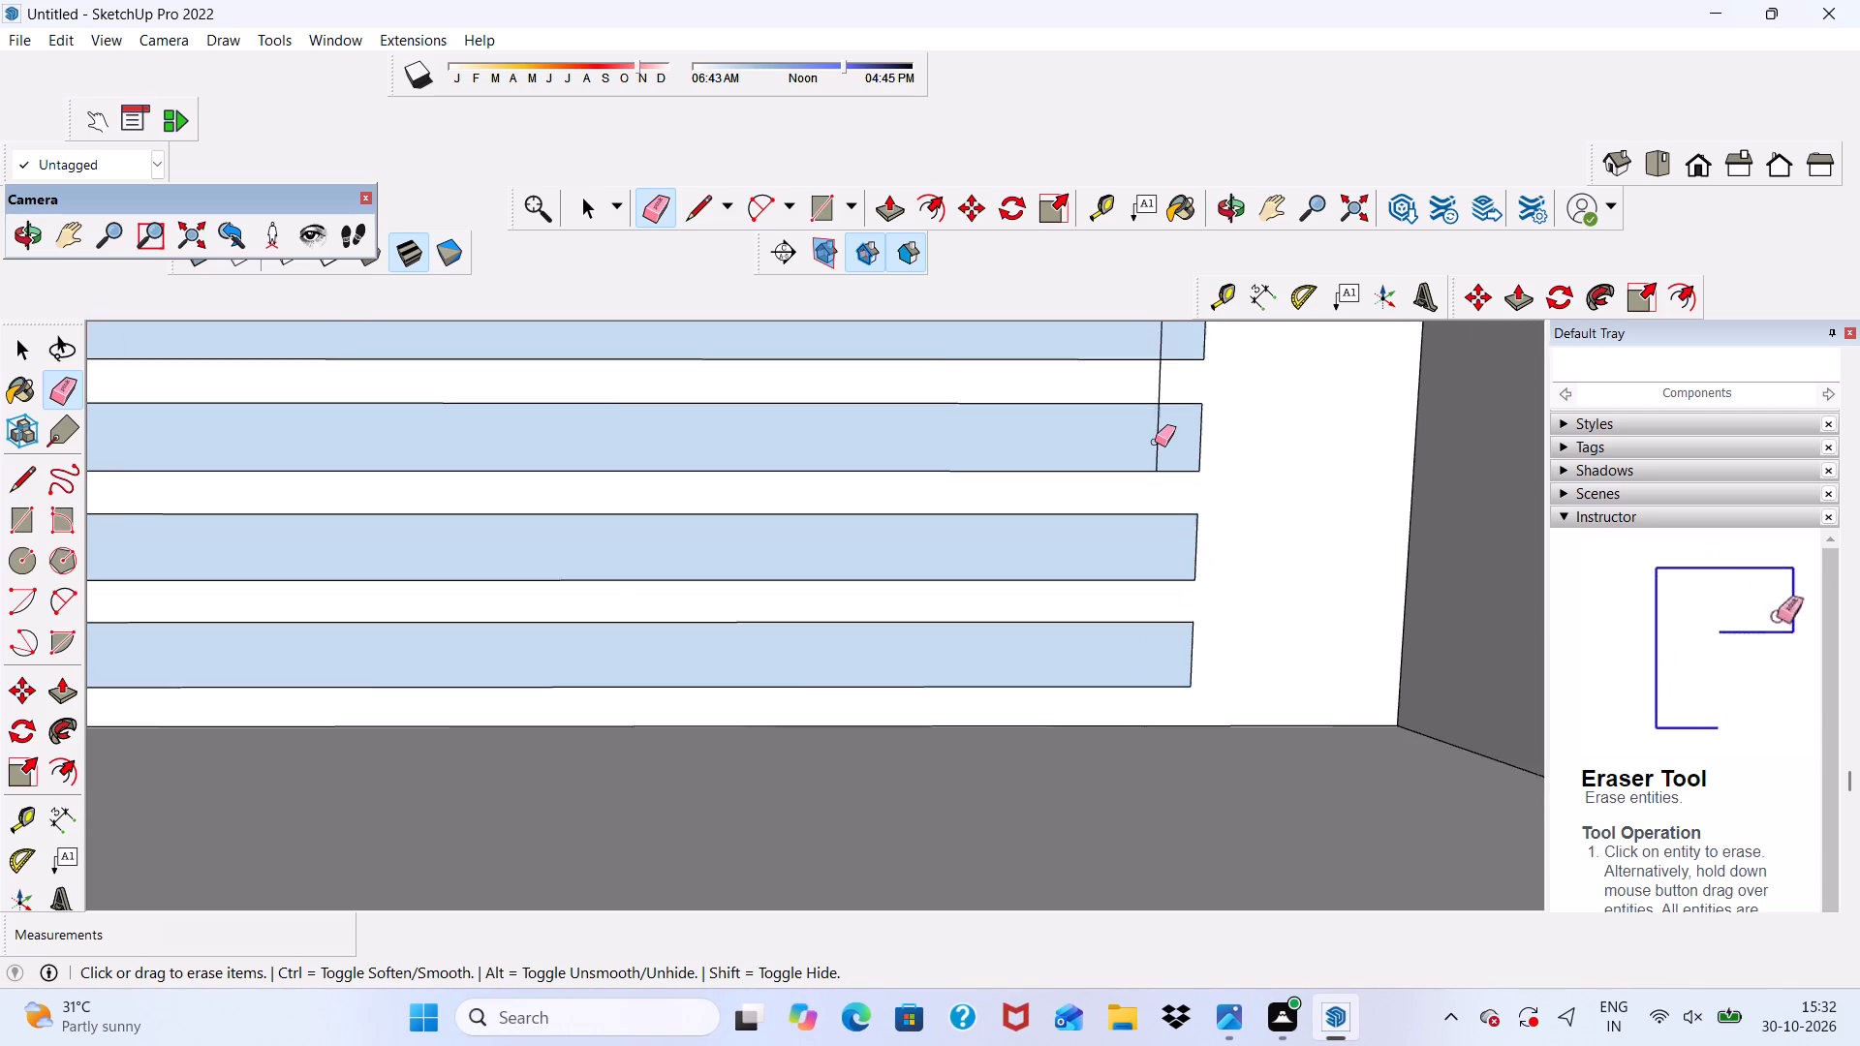
scroll(1155, 442, up, 3)
click(1156, 440)
Erase the remaining vertical edge segments across the fourth blue gap face from the bottom and the slats above and below it.
scroll(1162, 448, down, 13)
scroll(1218, 415, up, 6)
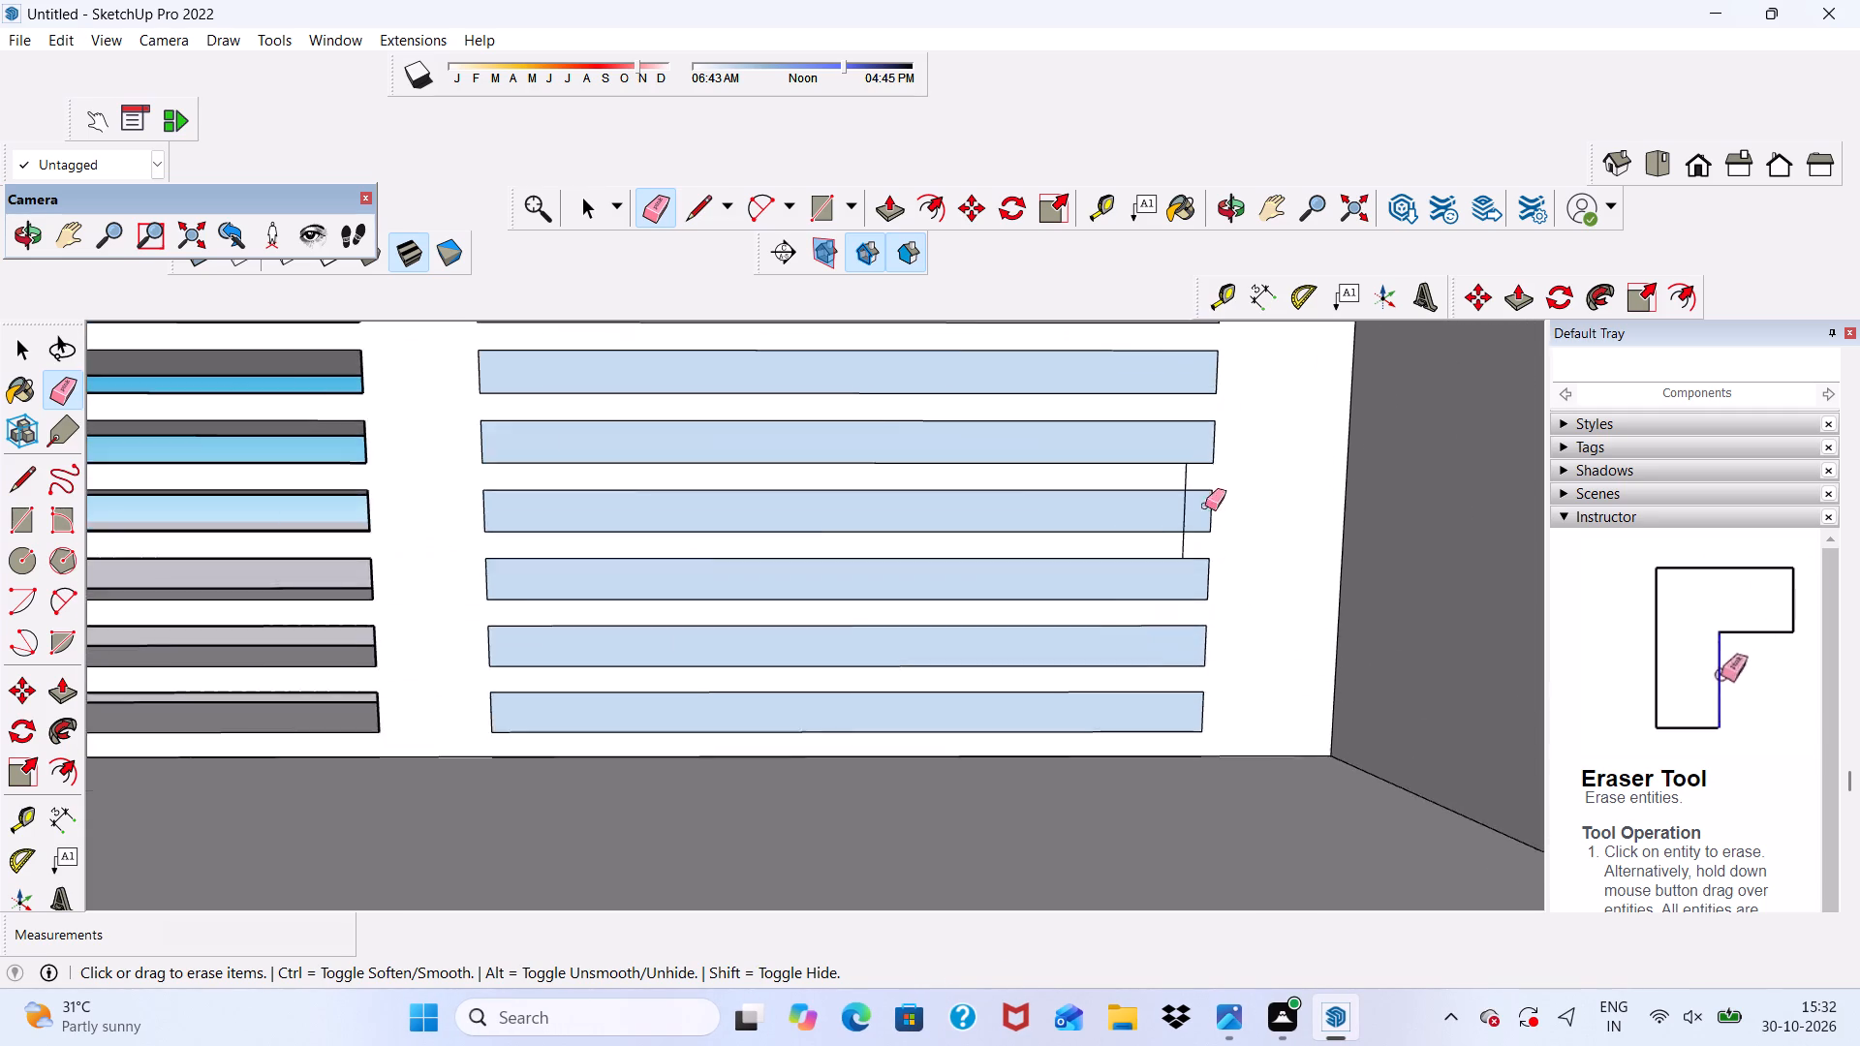
scroll(1205, 506, up, 9)
click(1176, 468)
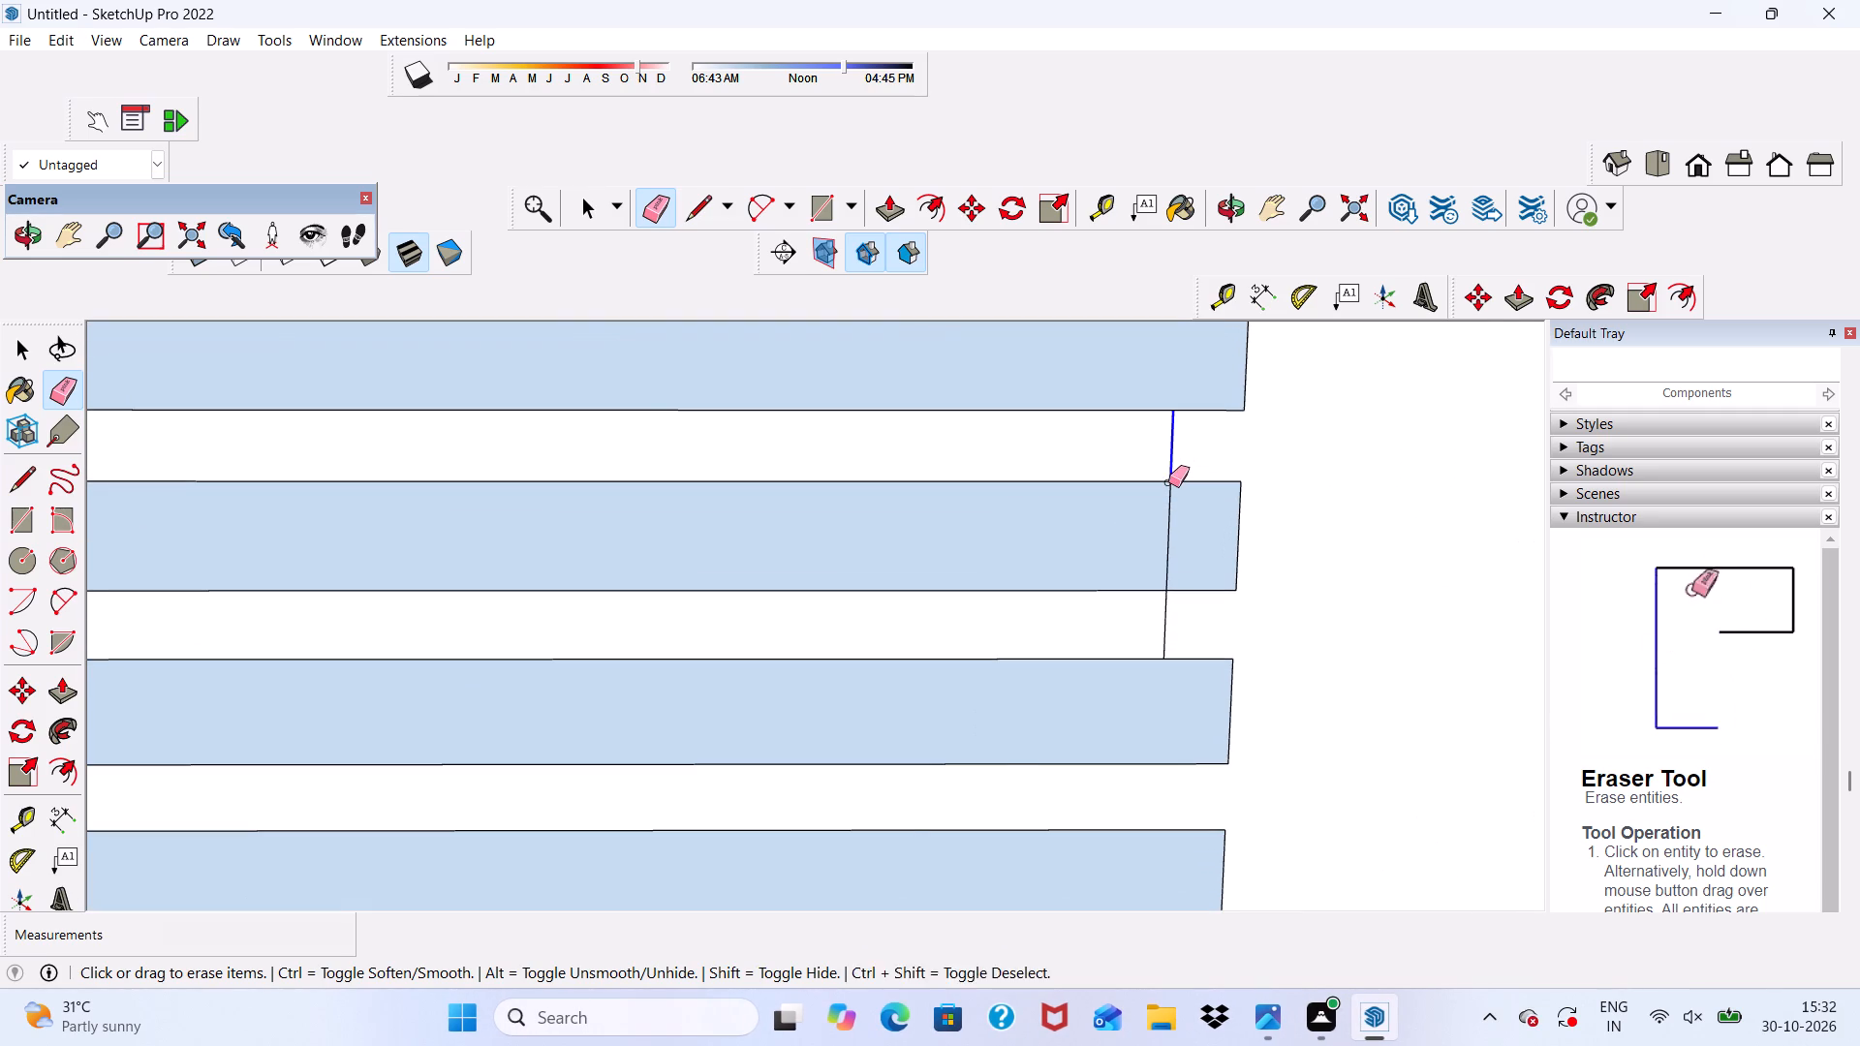
drag(1164, 508, 1179, 546)
drag(1159, 615, 1179, 651)
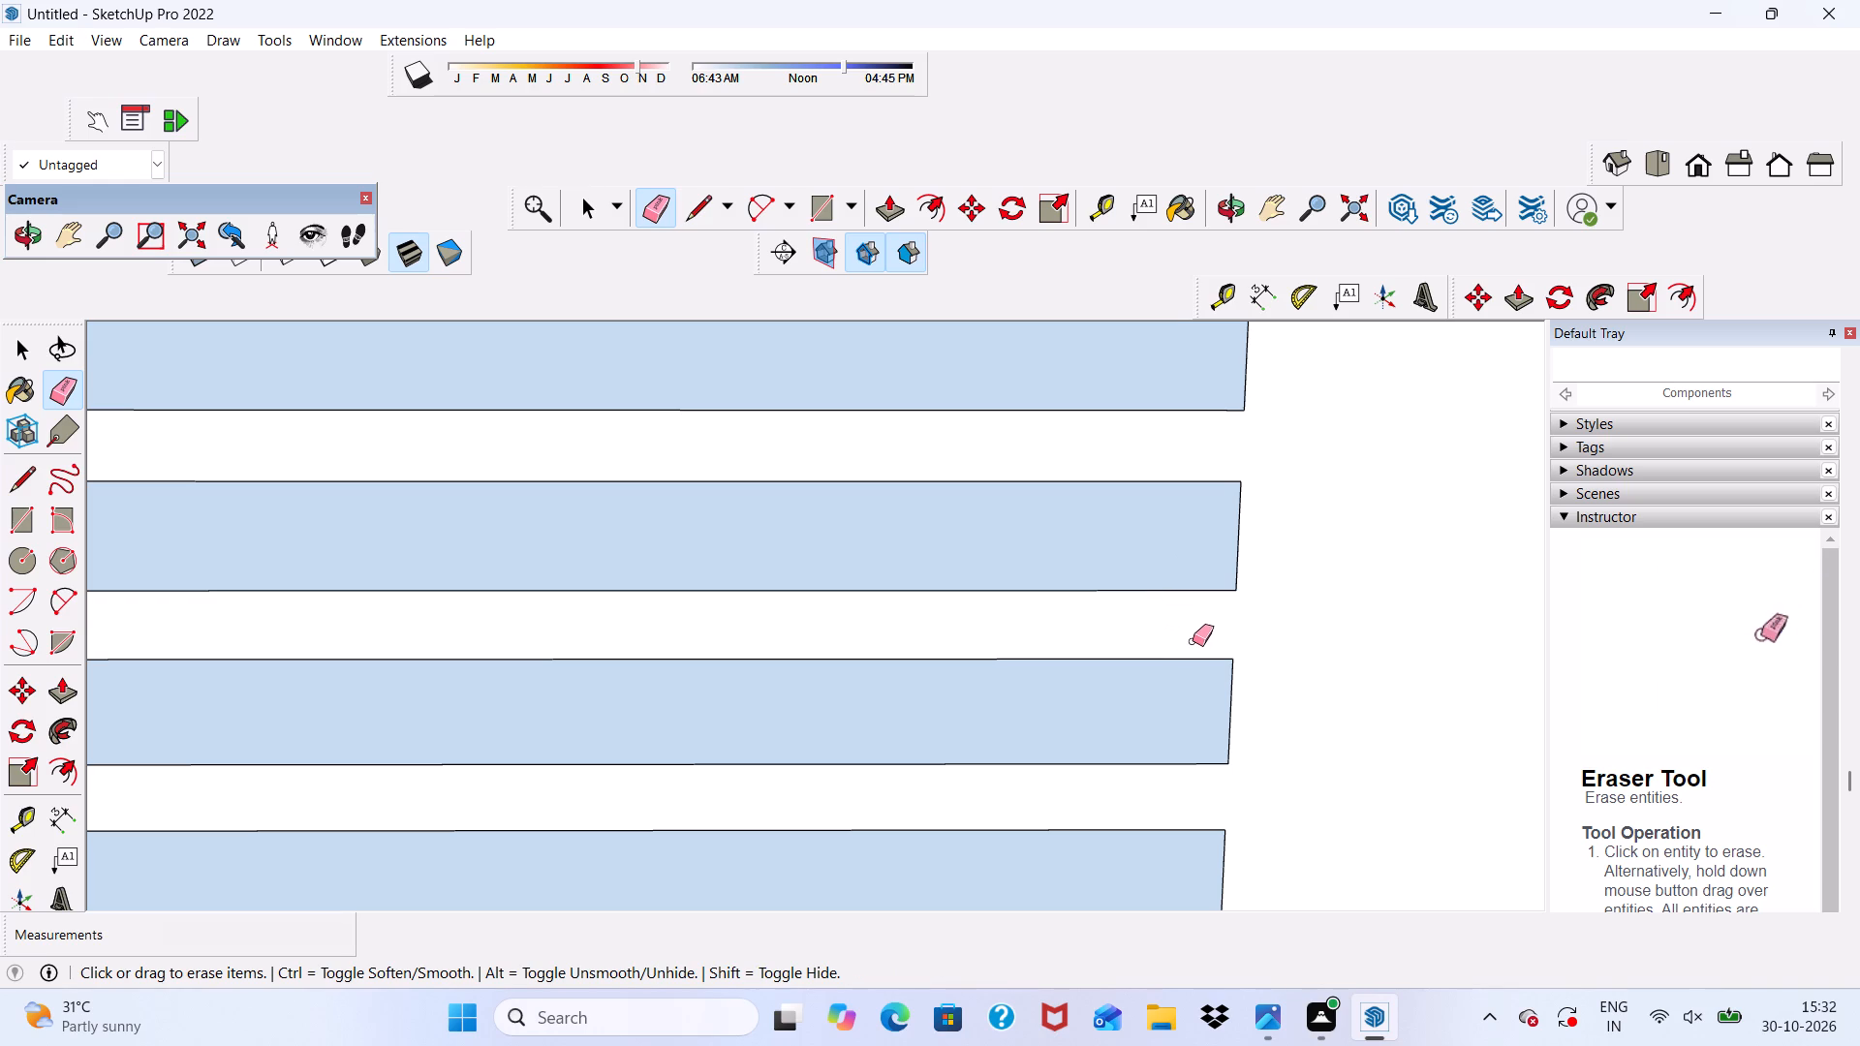
Delete the blue faces covering the bottom three gaps in the gate half nearest the corner.
scroll(1193, 641, down, 5)
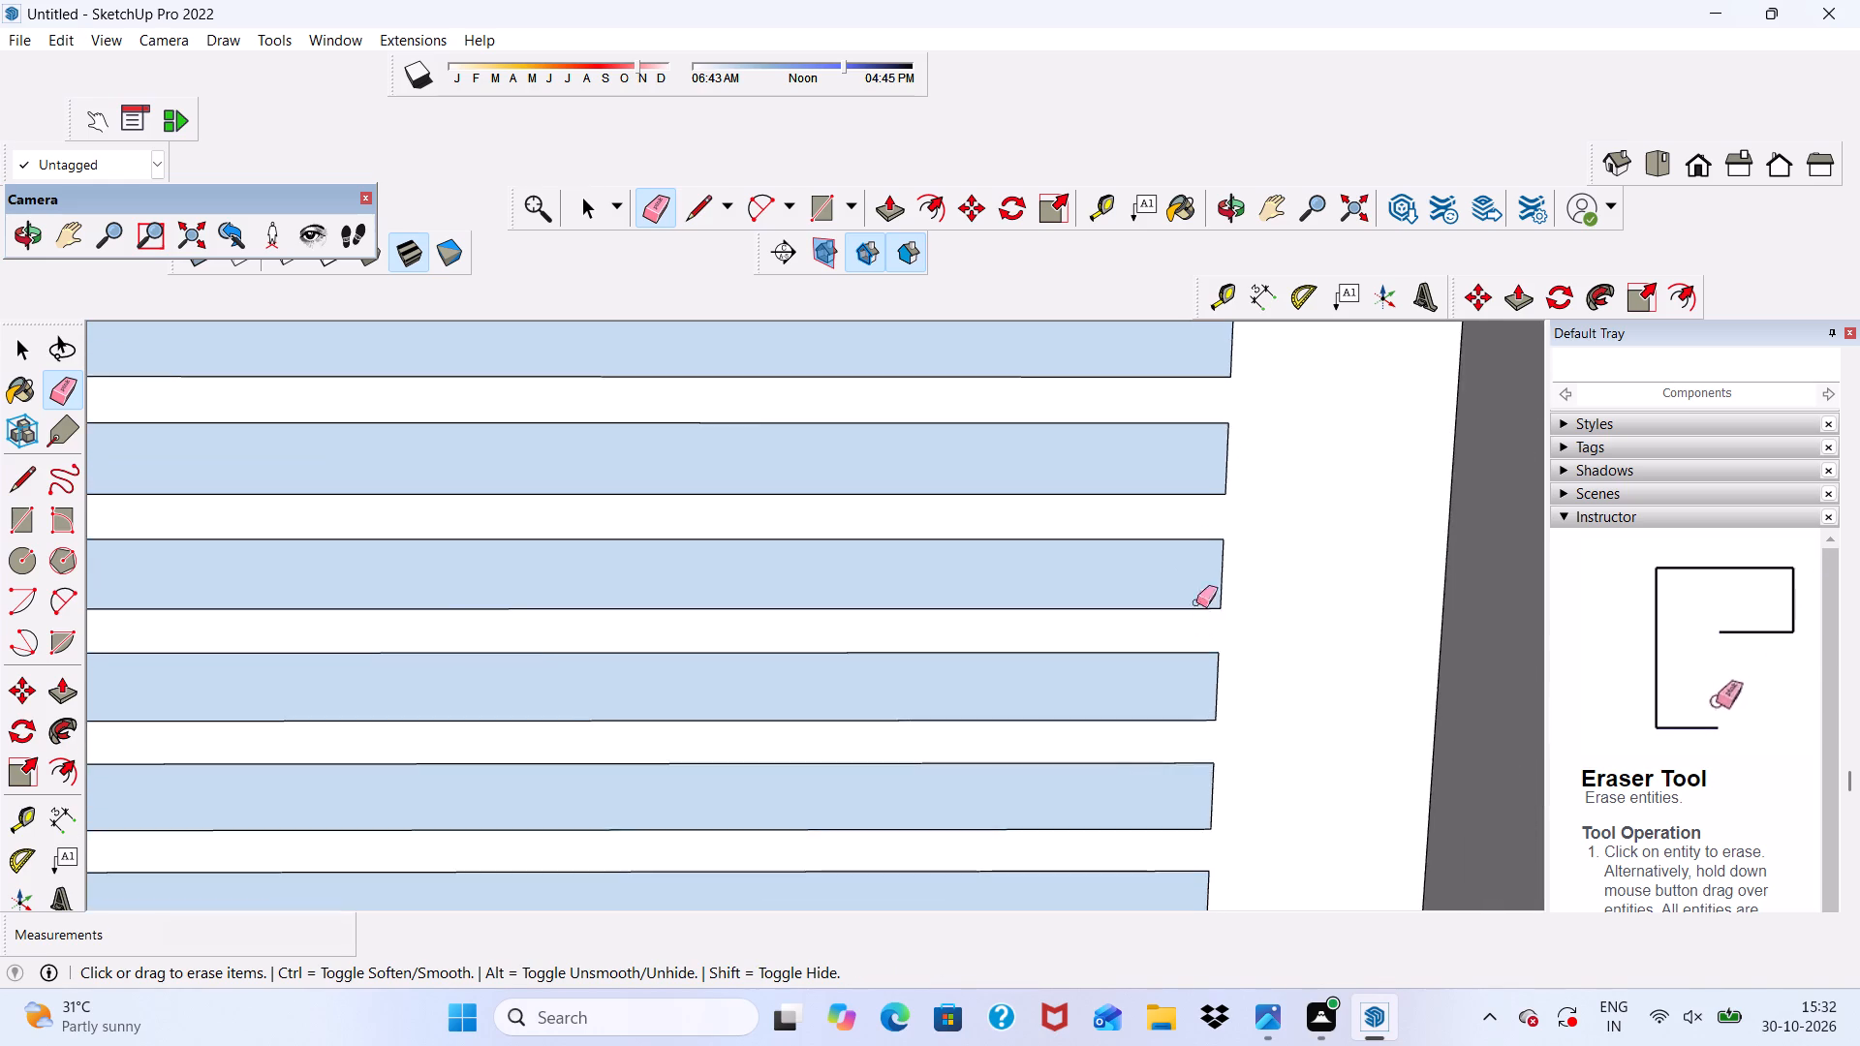
scroll(1196, 525, down, 4)
key(space)
scroll(1074, 741, down, 1)
scroll(1061, 796, up, 5)
click(1056, 778)
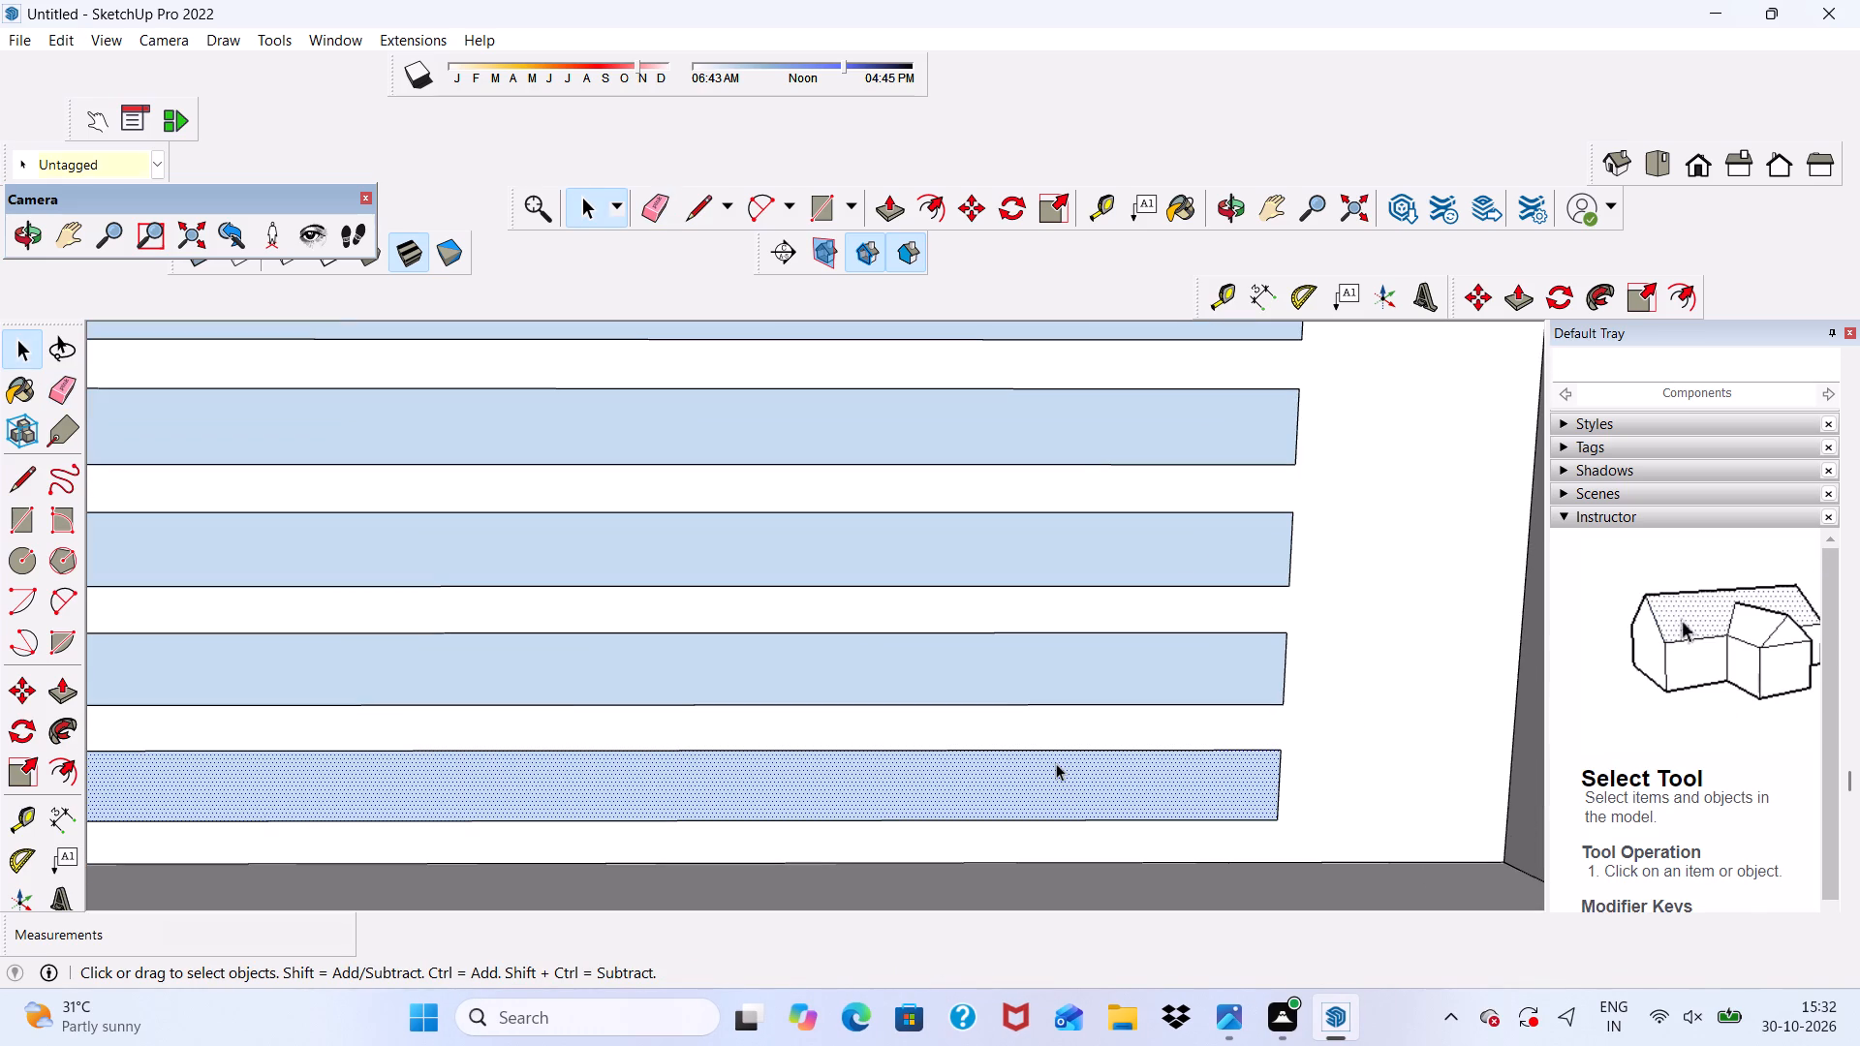
key(BackSpace)
key(Delete)
scroll(1097, 684, up, 2)
click(1097, 684)
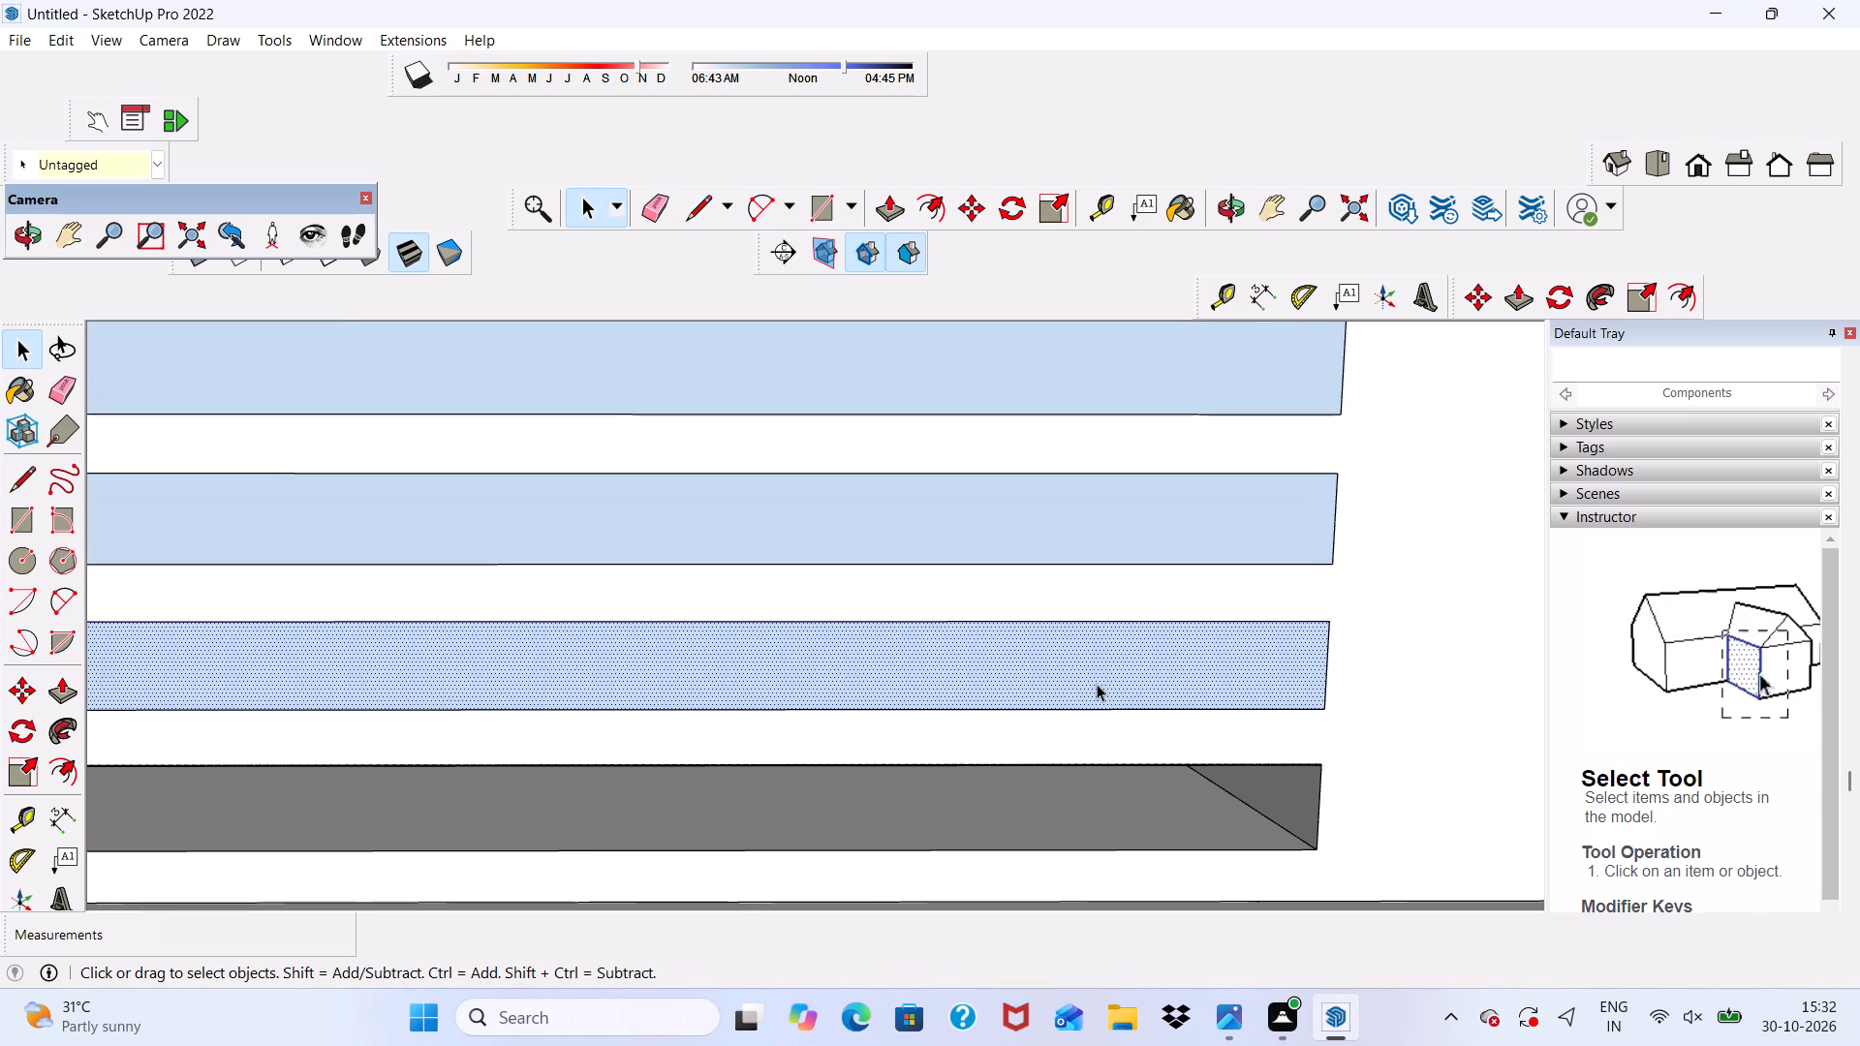
key(Delete)
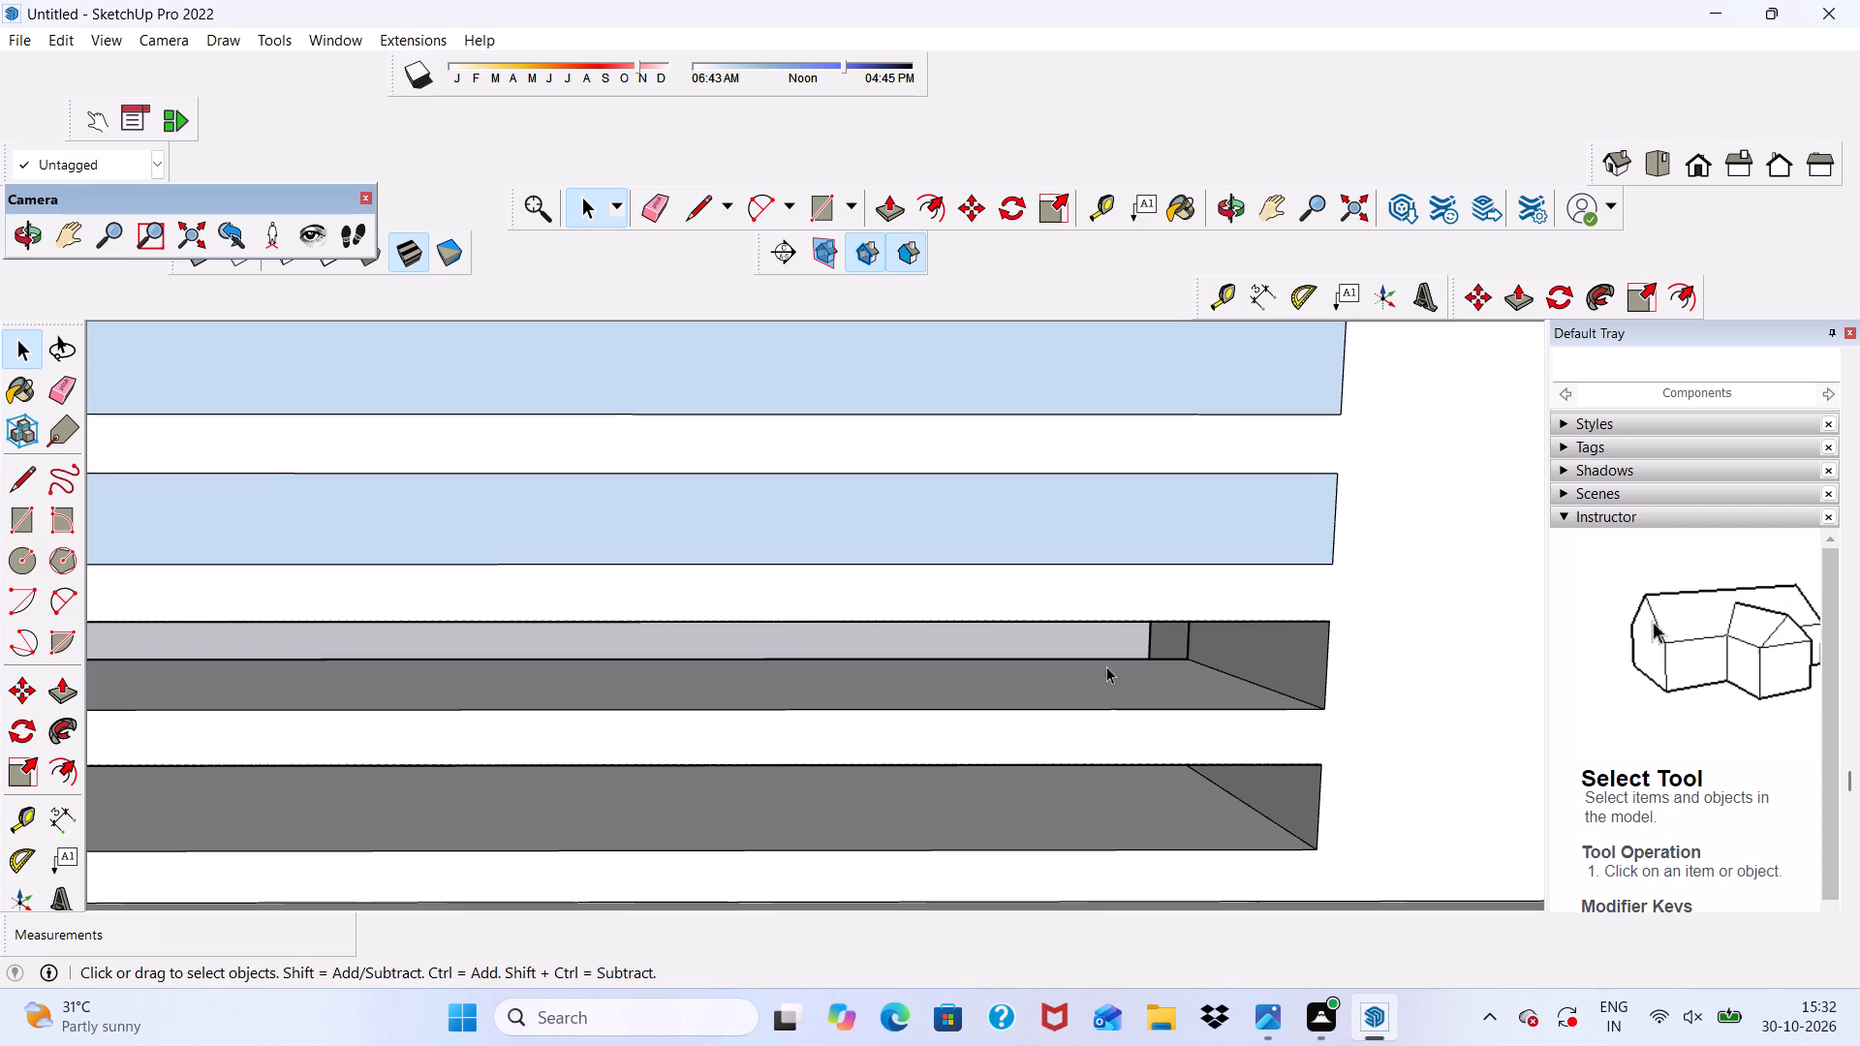
click(1122, 527)
key(Delete)
Delete the remaining five blue faces covering the gaps in that gate half, working upward.
scroll(1140, 582, down, 13)
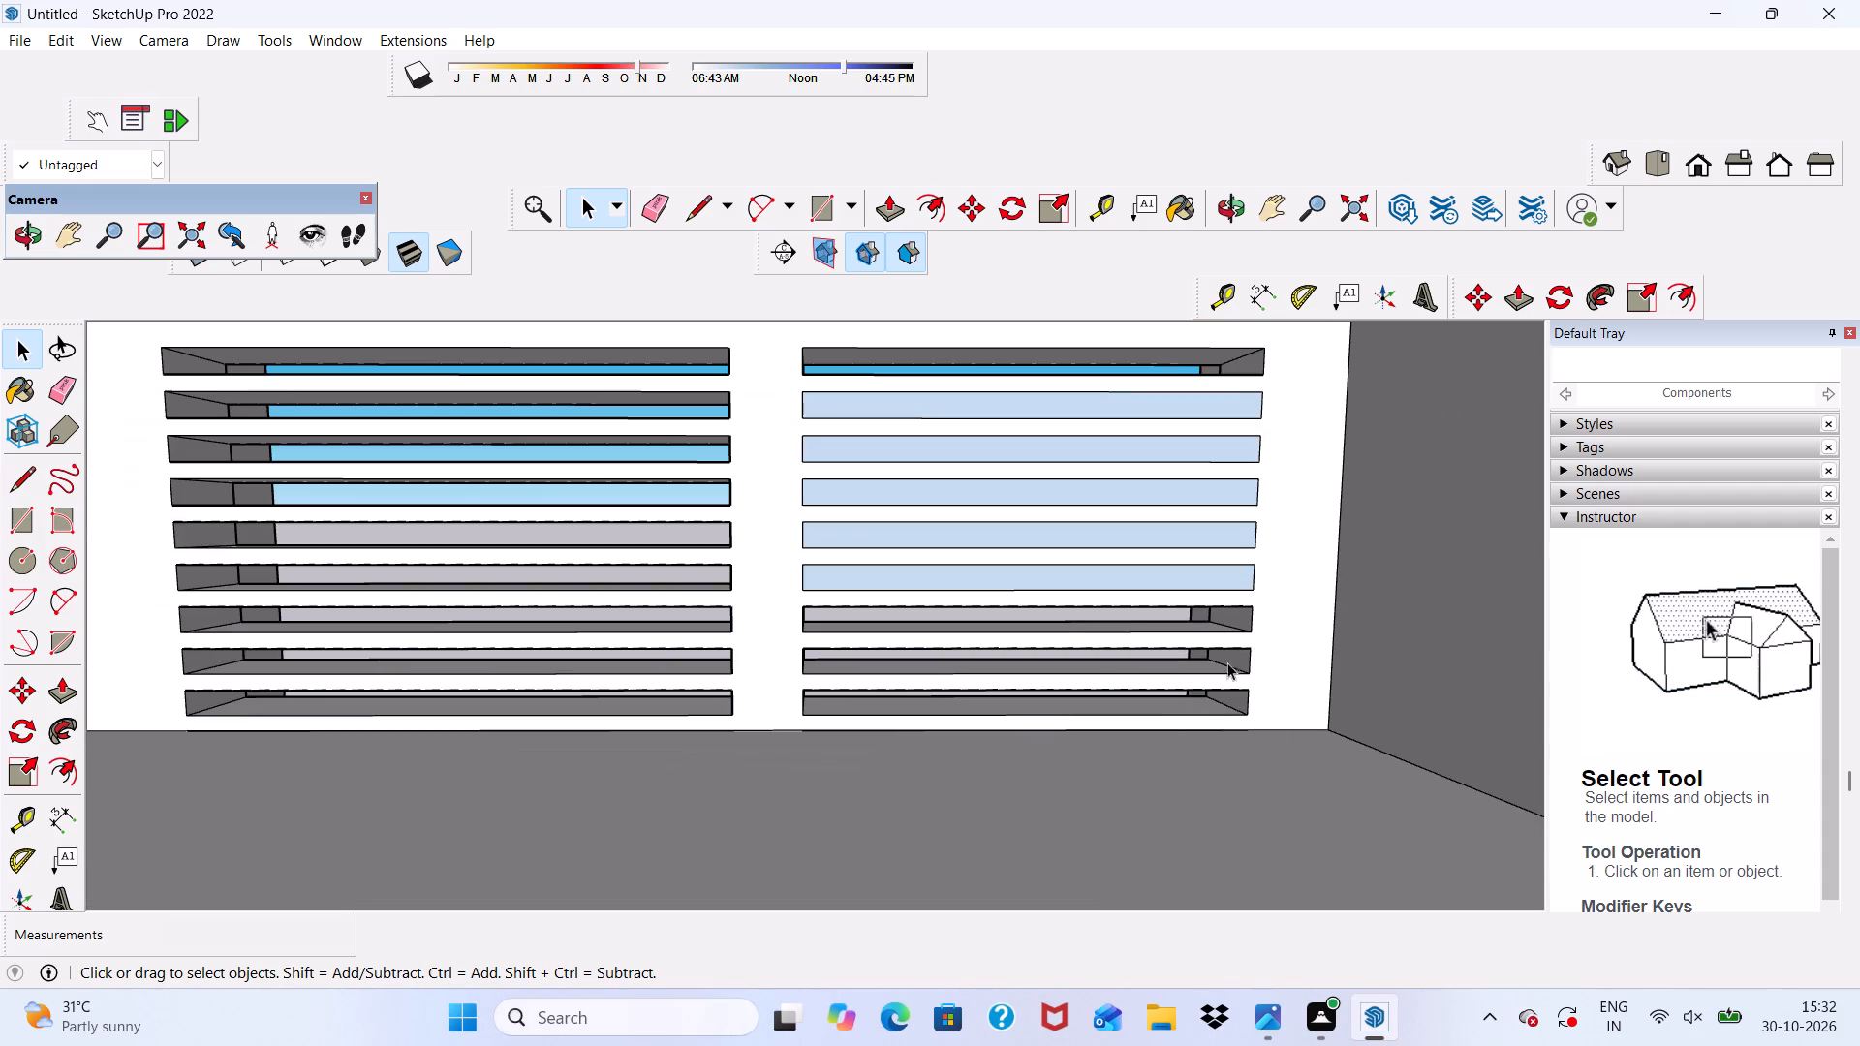
scroll(1169, 544, up, 6)
click(1189, 598)
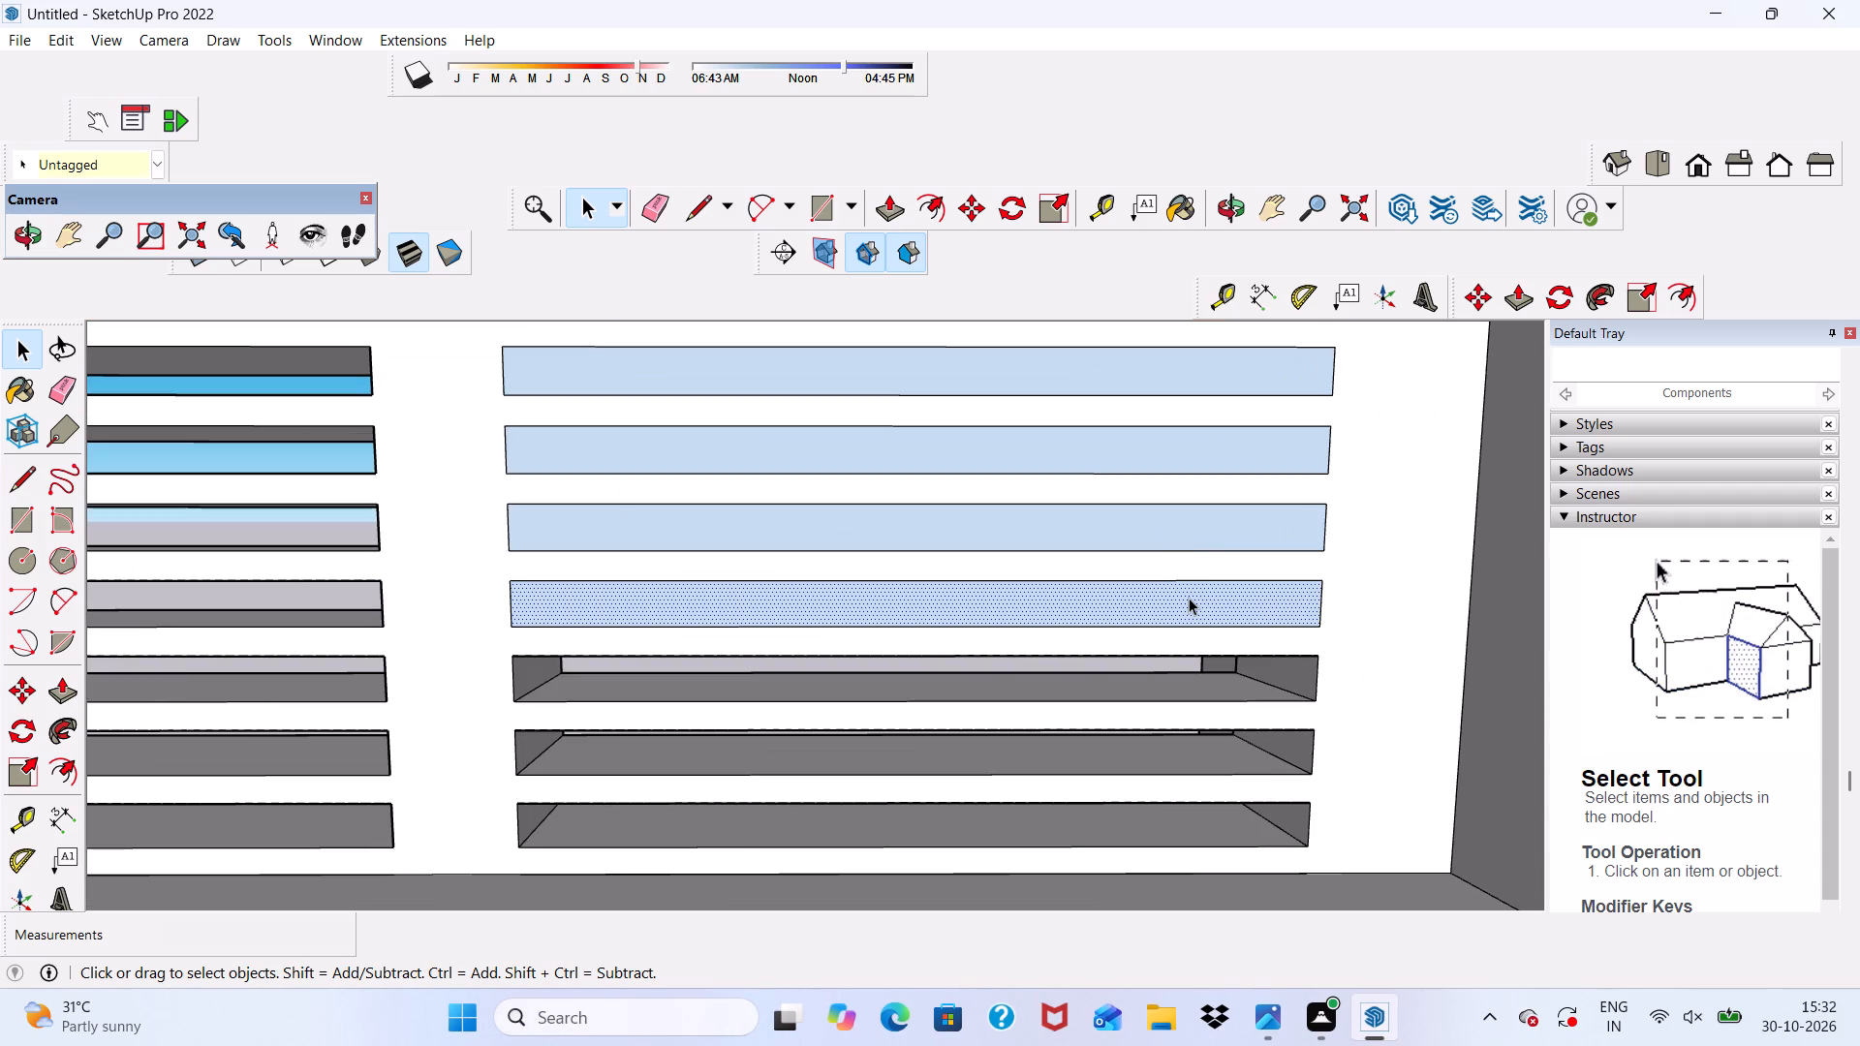
click(1189, 598)
key(Delete)
scroll(1189, 598, down, 6)
scroll(1182, 560, up, 5)
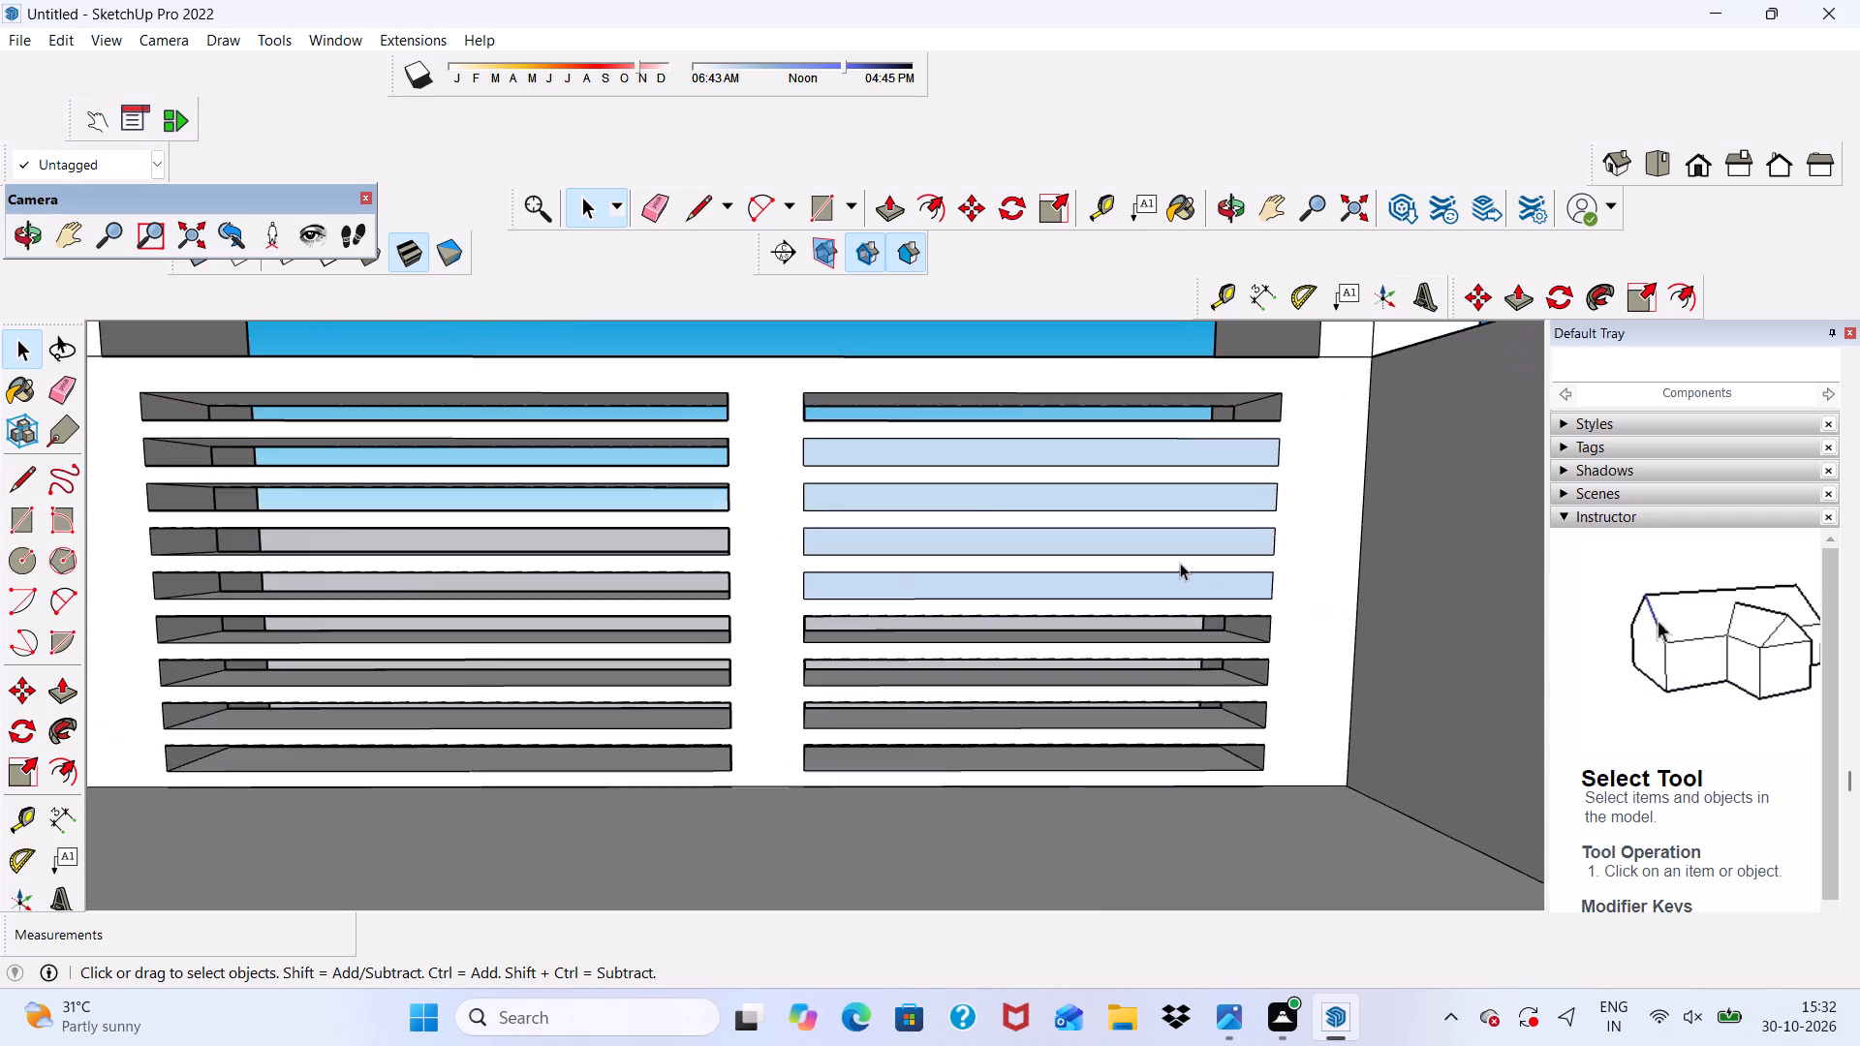
scroll(1180, 563, up, 4)
click(1173, 587)
key(Delete)
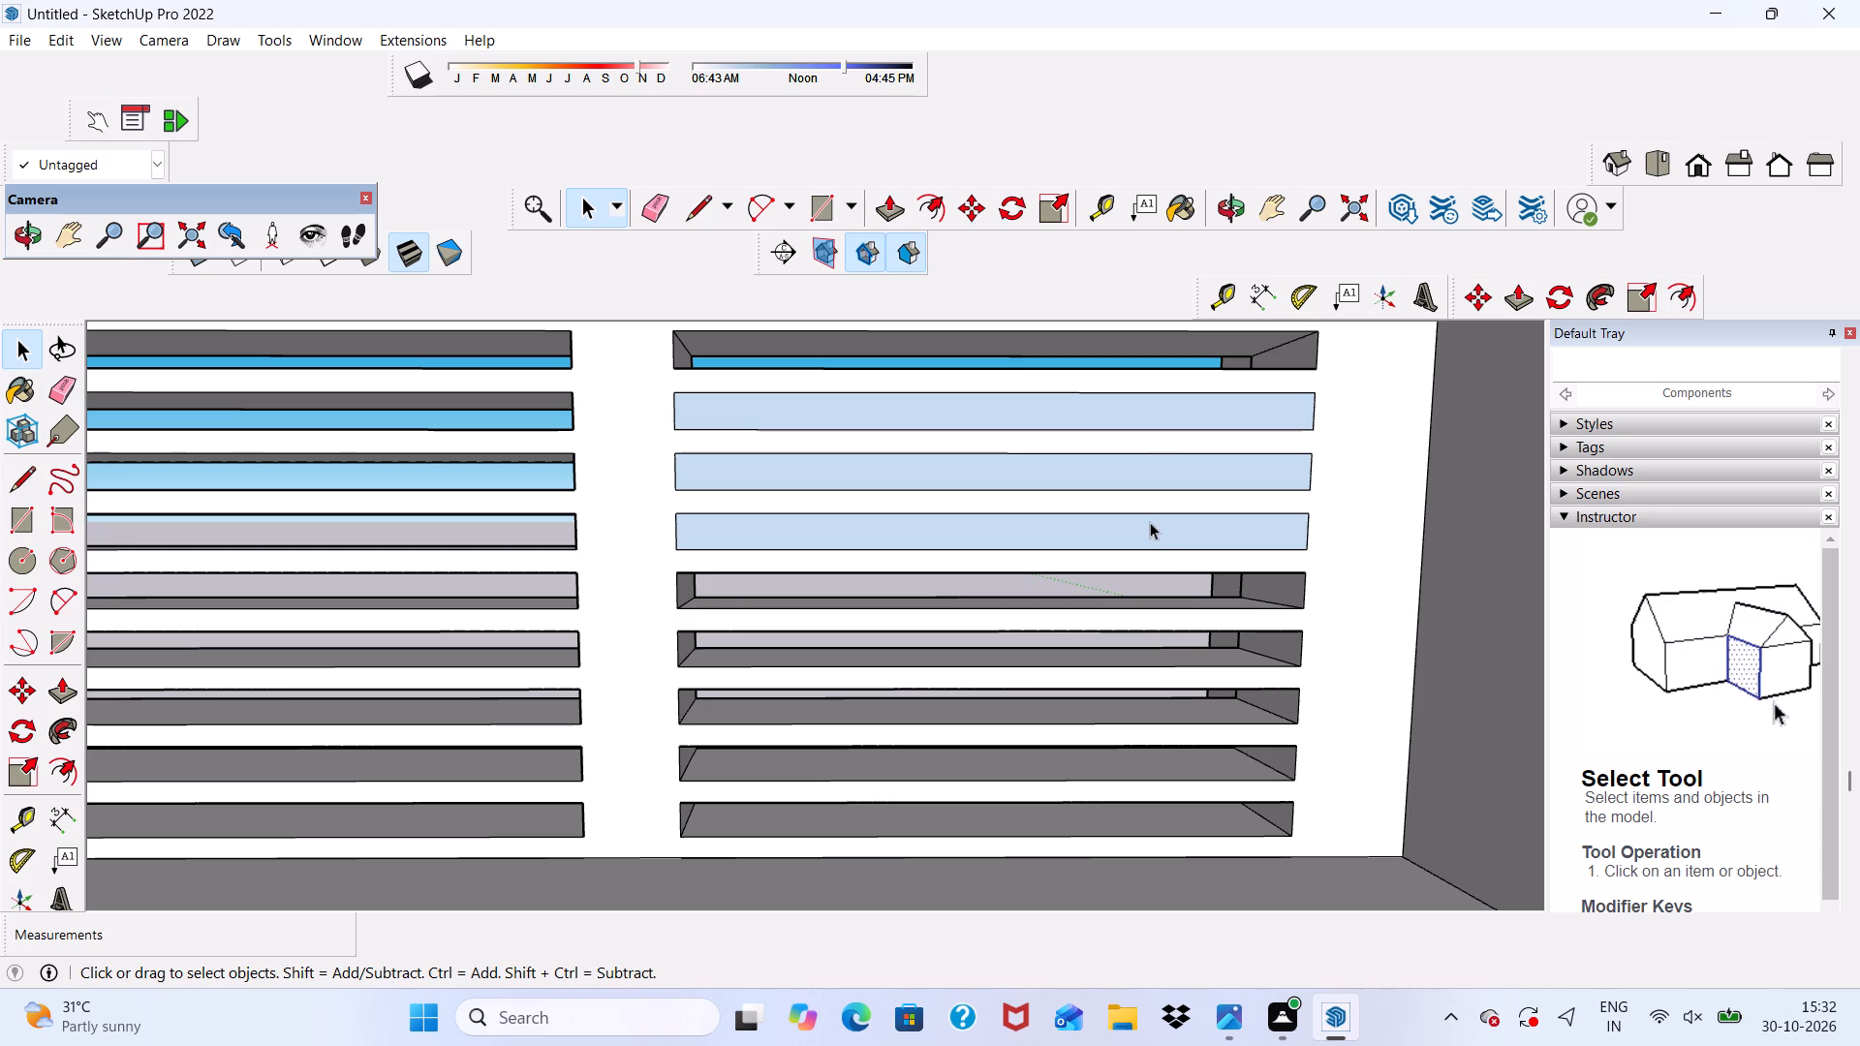
click(1150, 522)
key(Delete)
click(1154, 477)
key(Delete)
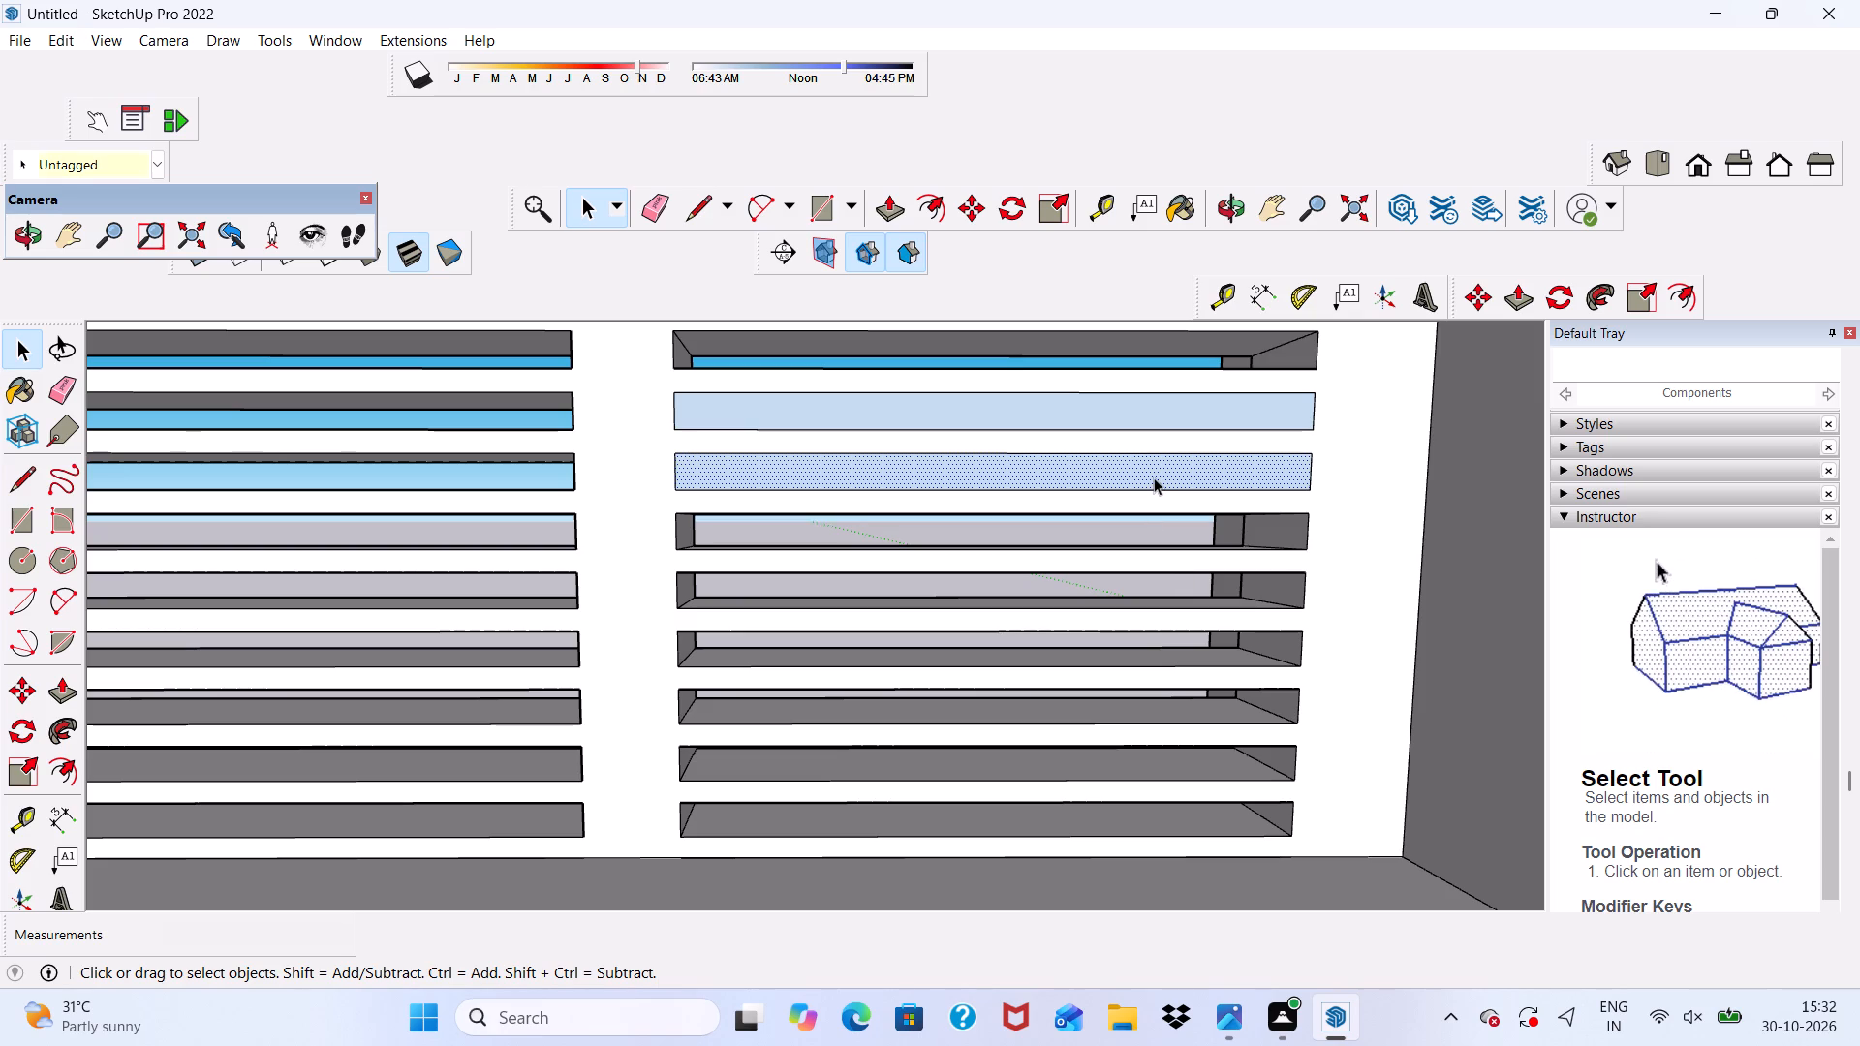
click(1151, 426)
key(Delete)
From the outer side, erase the stray lengthwise edge along the top slat of the wide slatted gate.
scroll(1151, 436, down, 6)
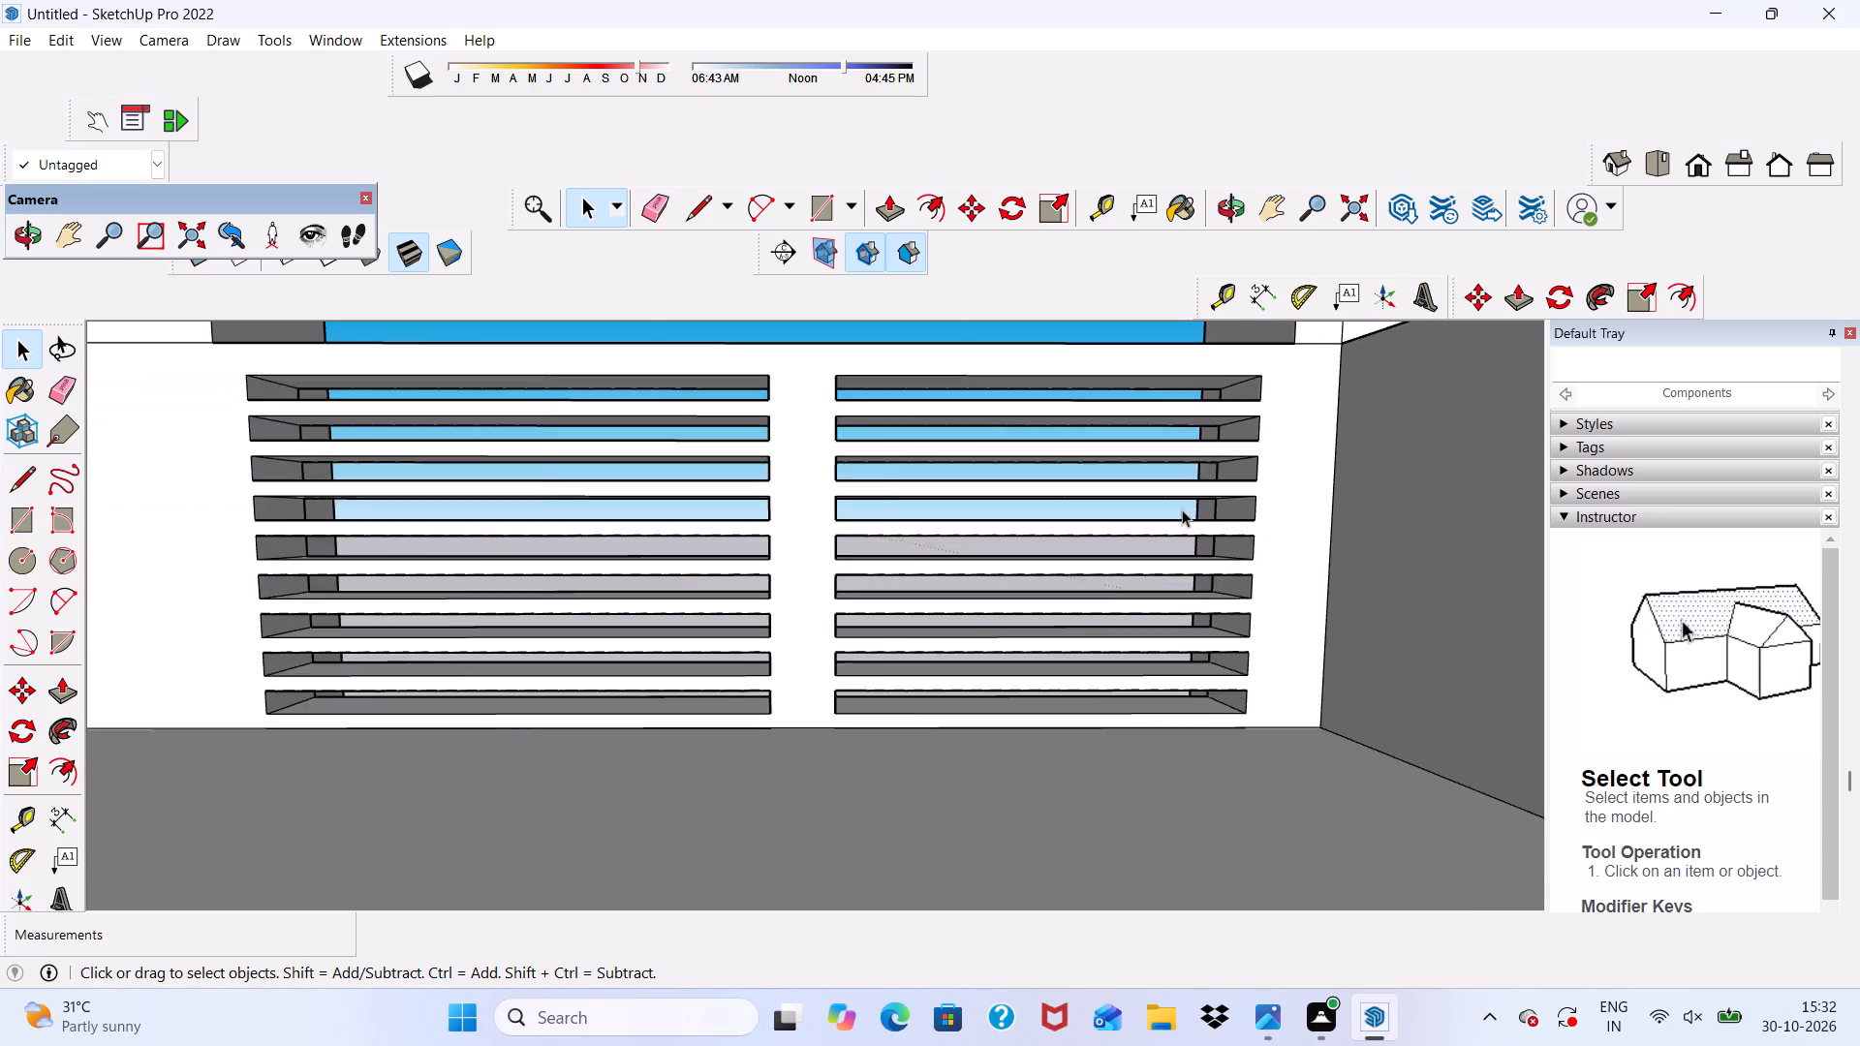
scroll(1182, 509, down, 4)
scroll(1196, 539, up, 1)
middle_drag(1196, 539, 1859, 622)
middle_drag(1036, 603, 1059, 603)
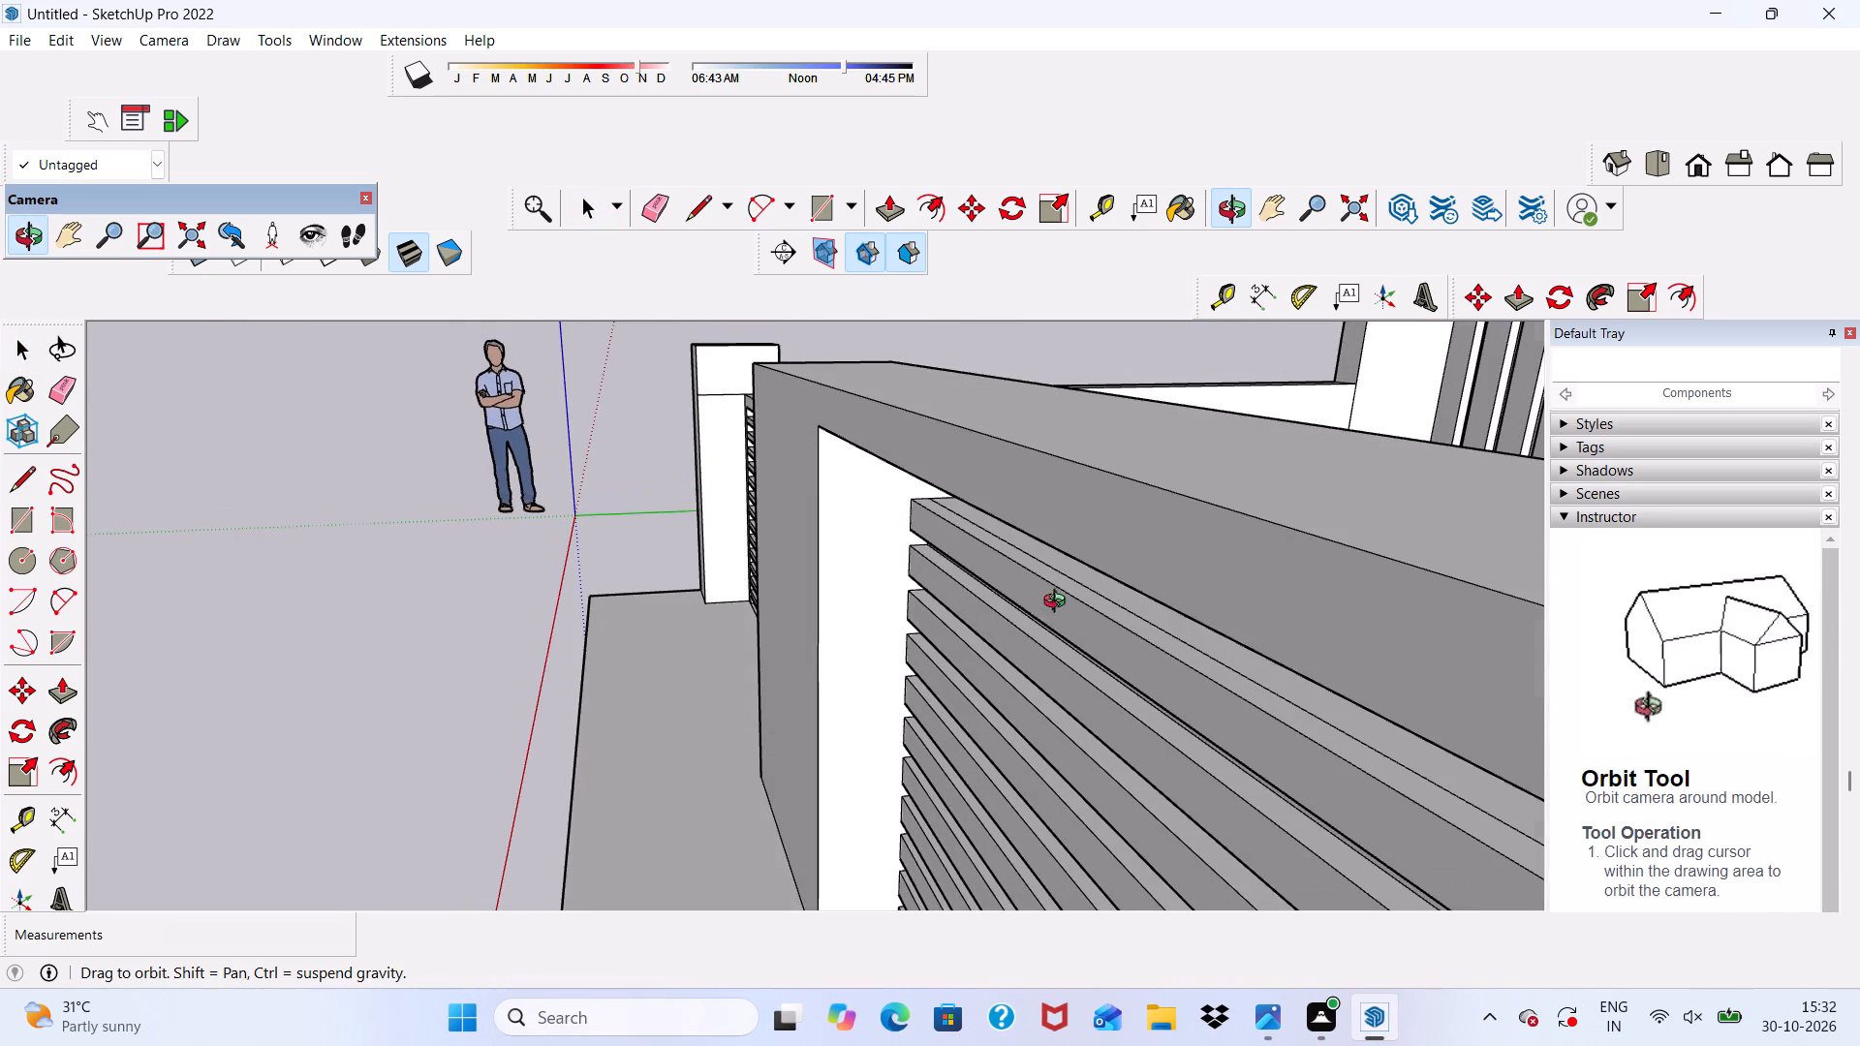
middle_drag(1059, 603, 1530, 685)
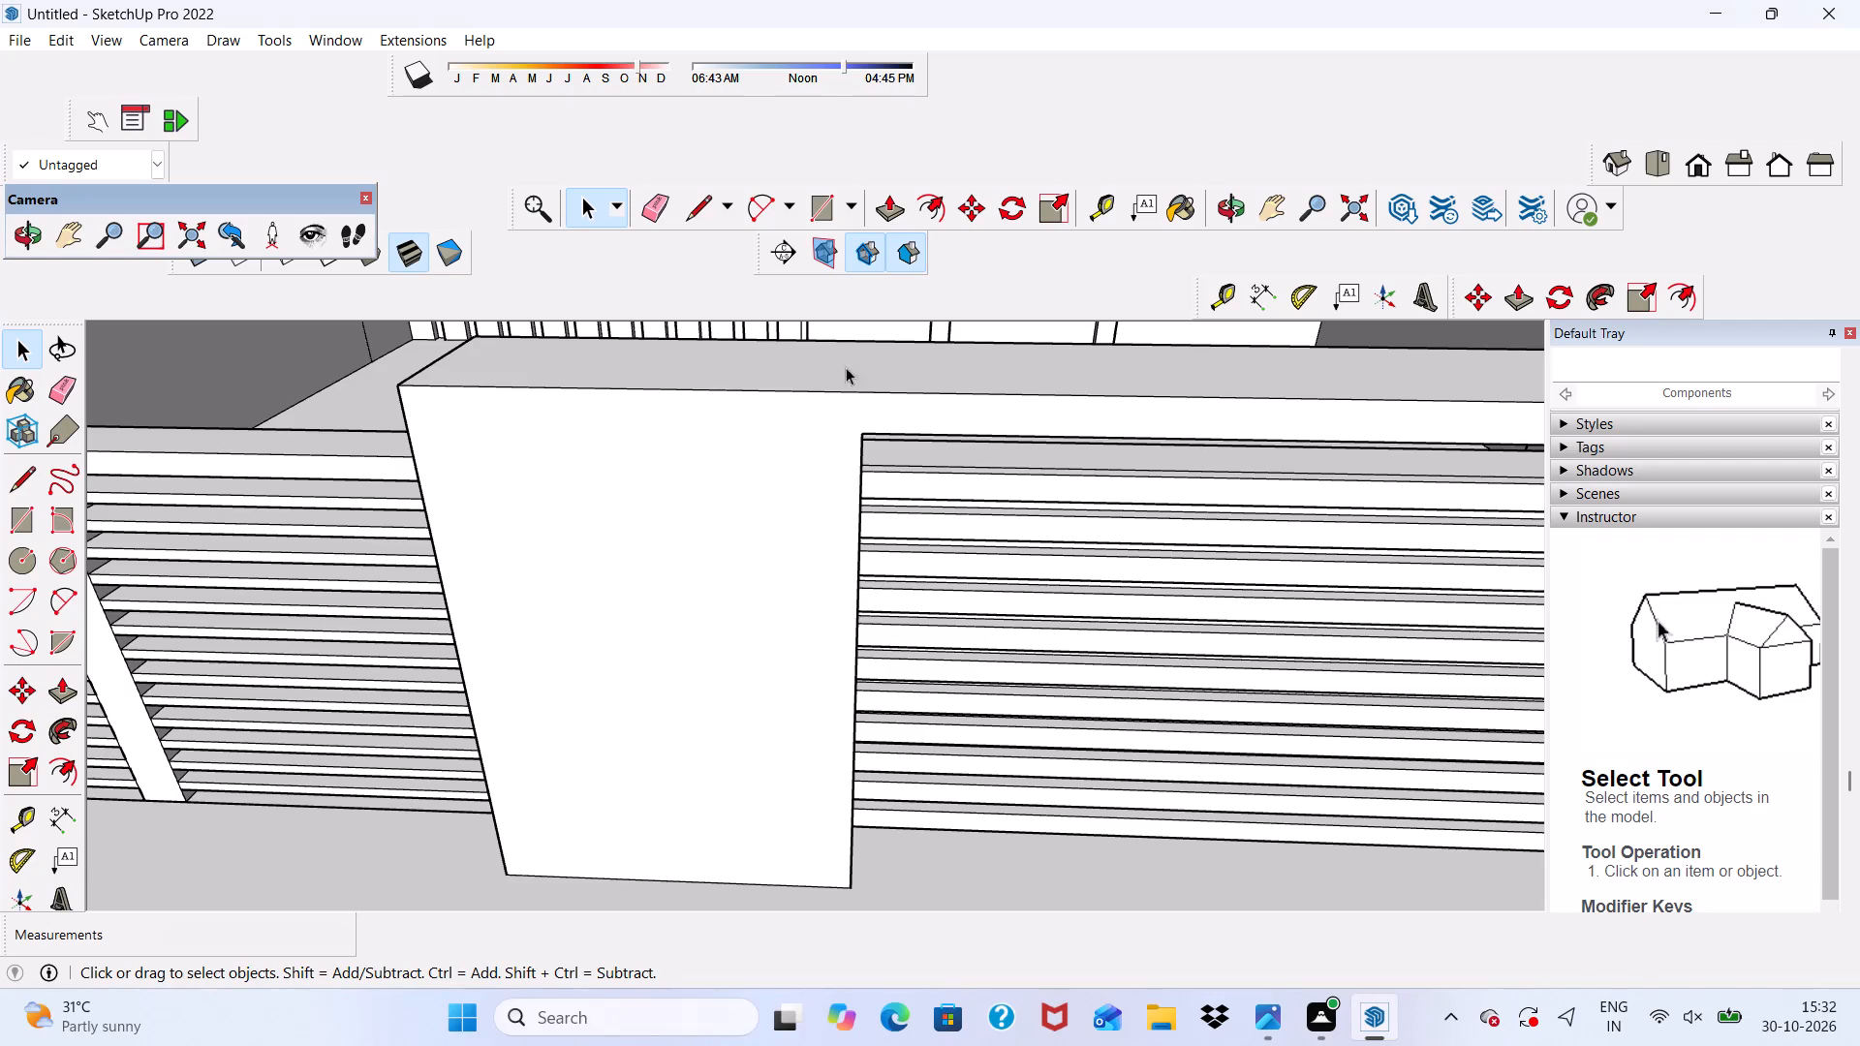
click(640, 192)
scroll(891, 417, up, 7)
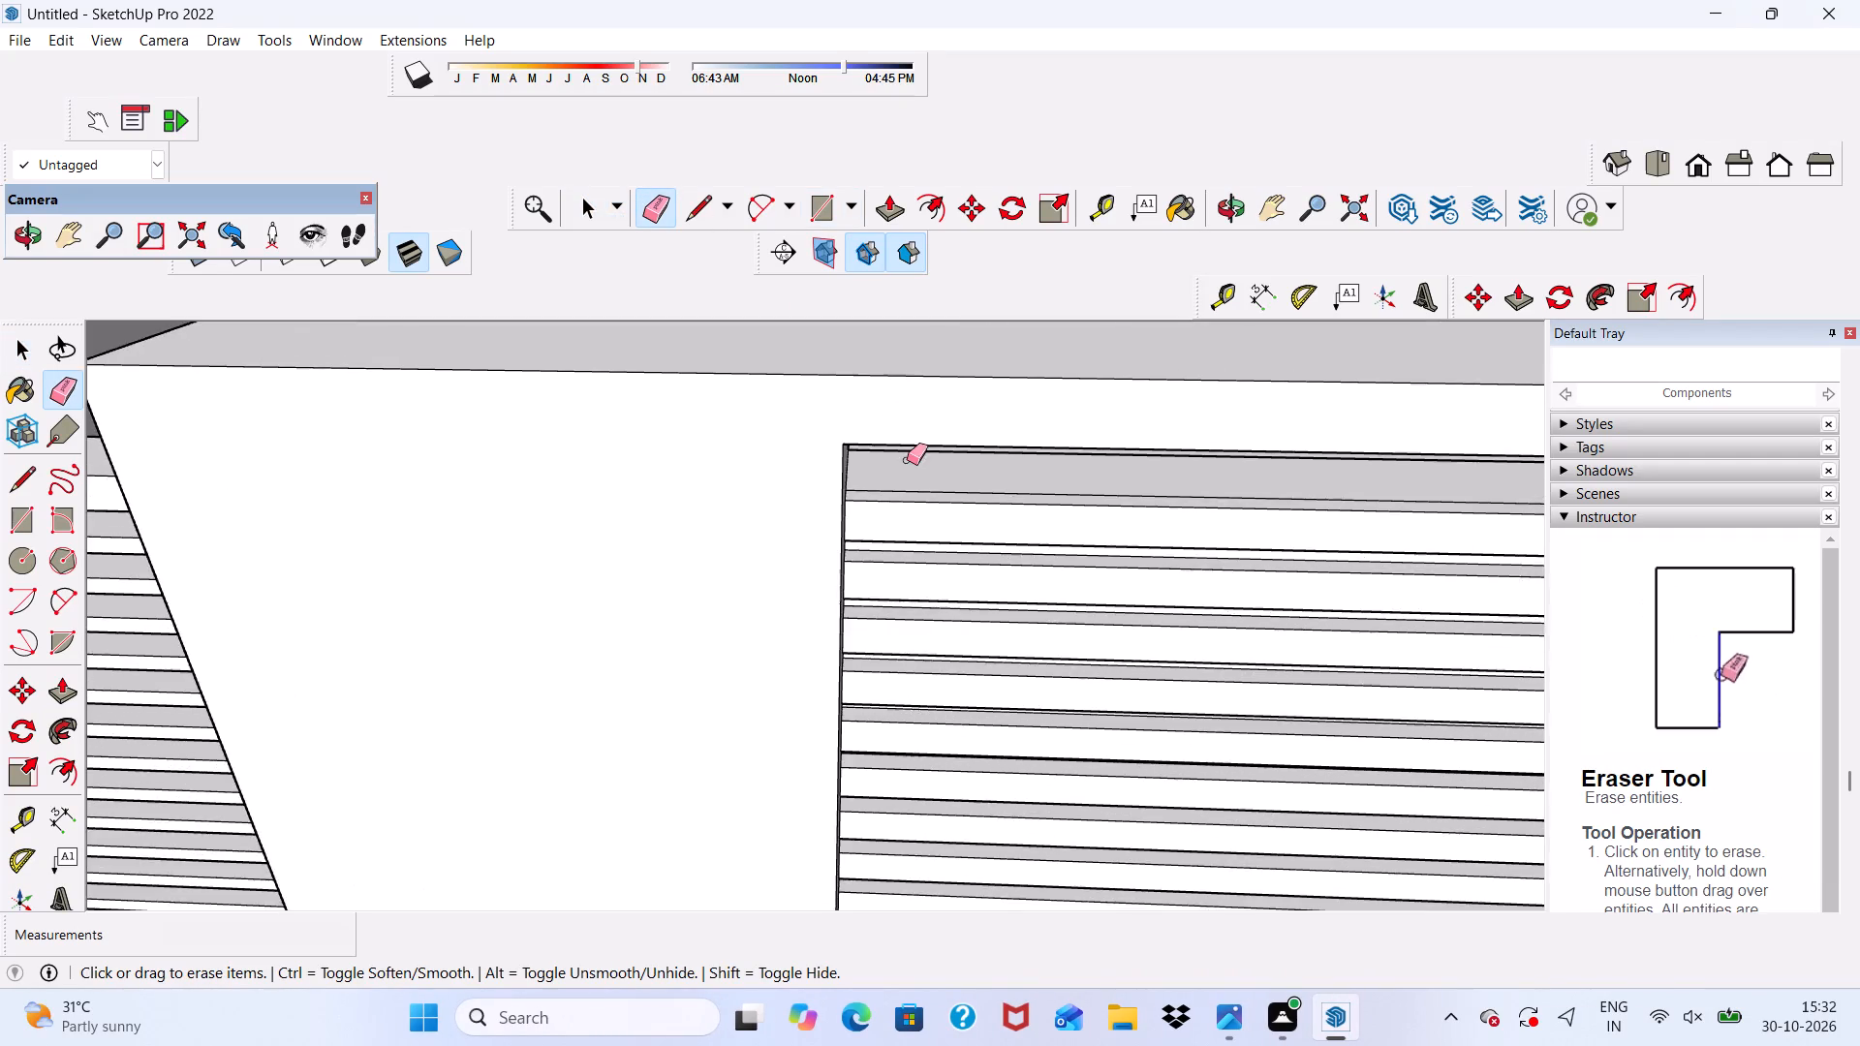
scroll(907, 460, up, 6)
click(903, 509)
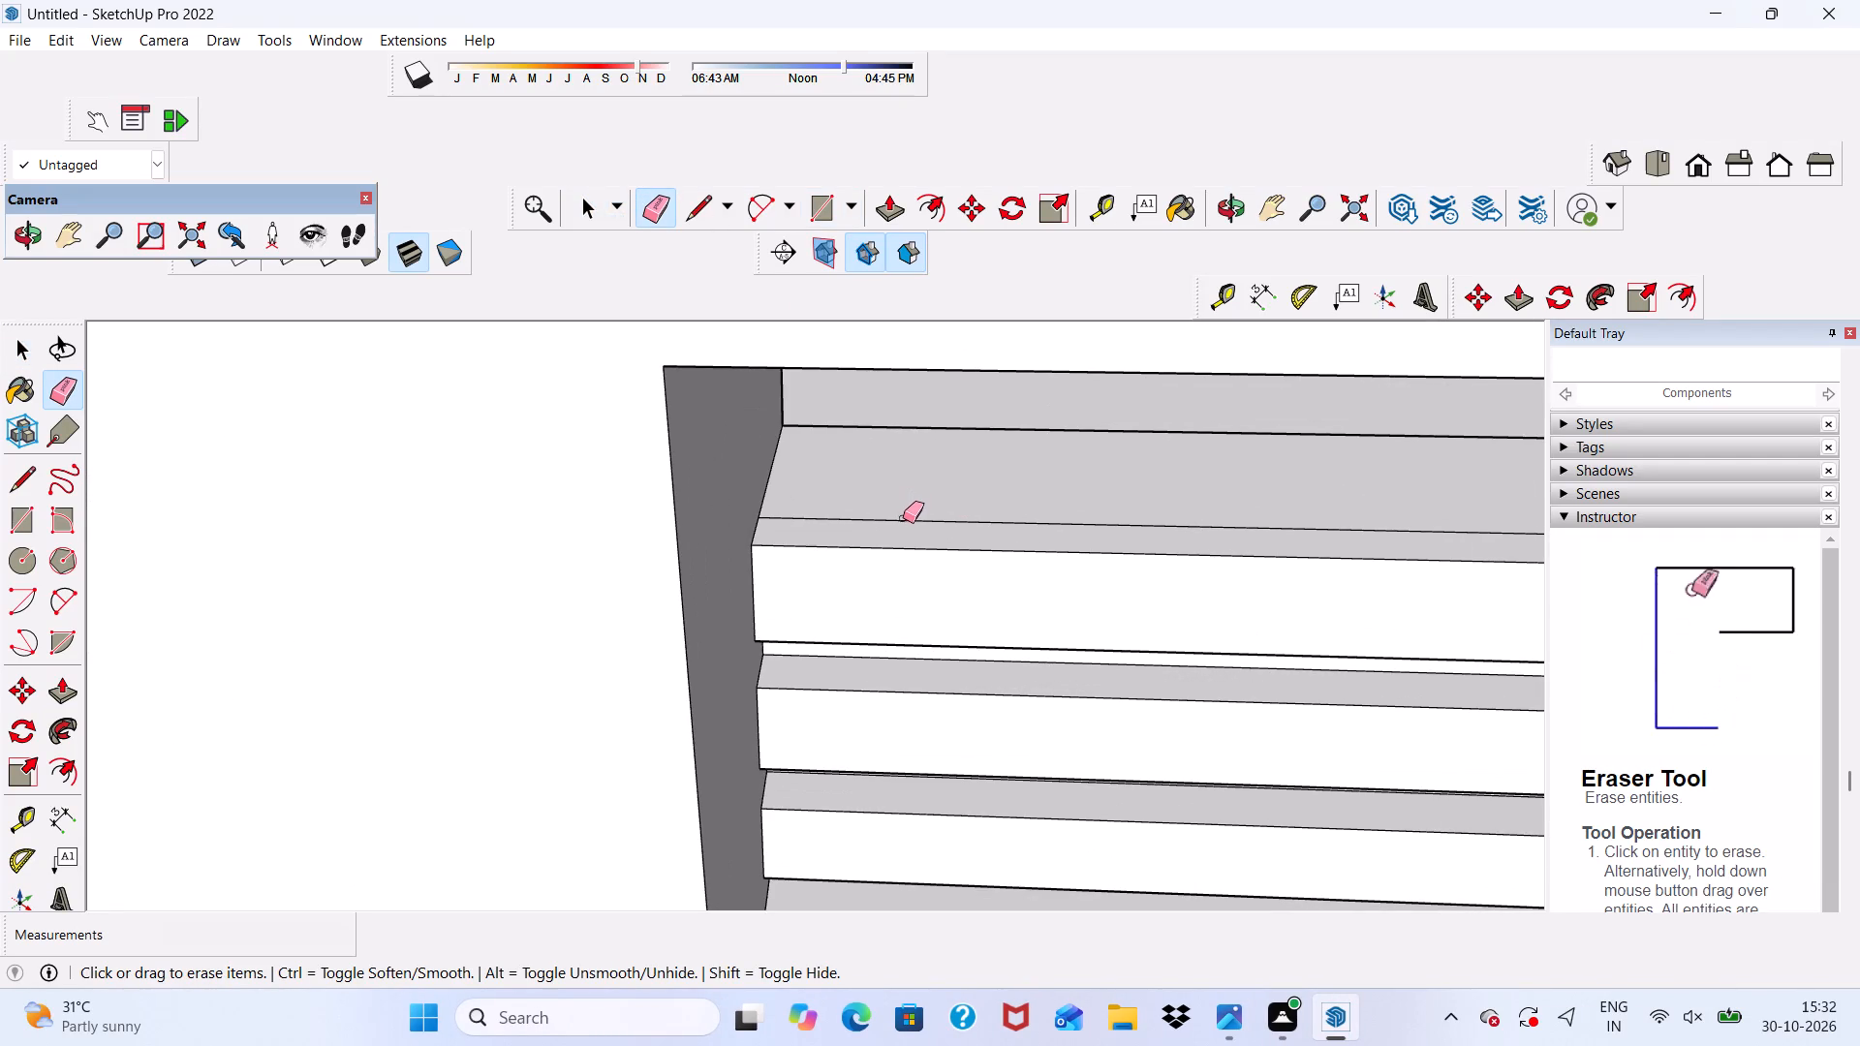
click(903, 524)
click(904, 523)
drag(904, 514, 915, 523)
Erase the stray edge at the upper corner of the small gate's frame, beside the end pillar.
scroll(893, 494, down, 4)
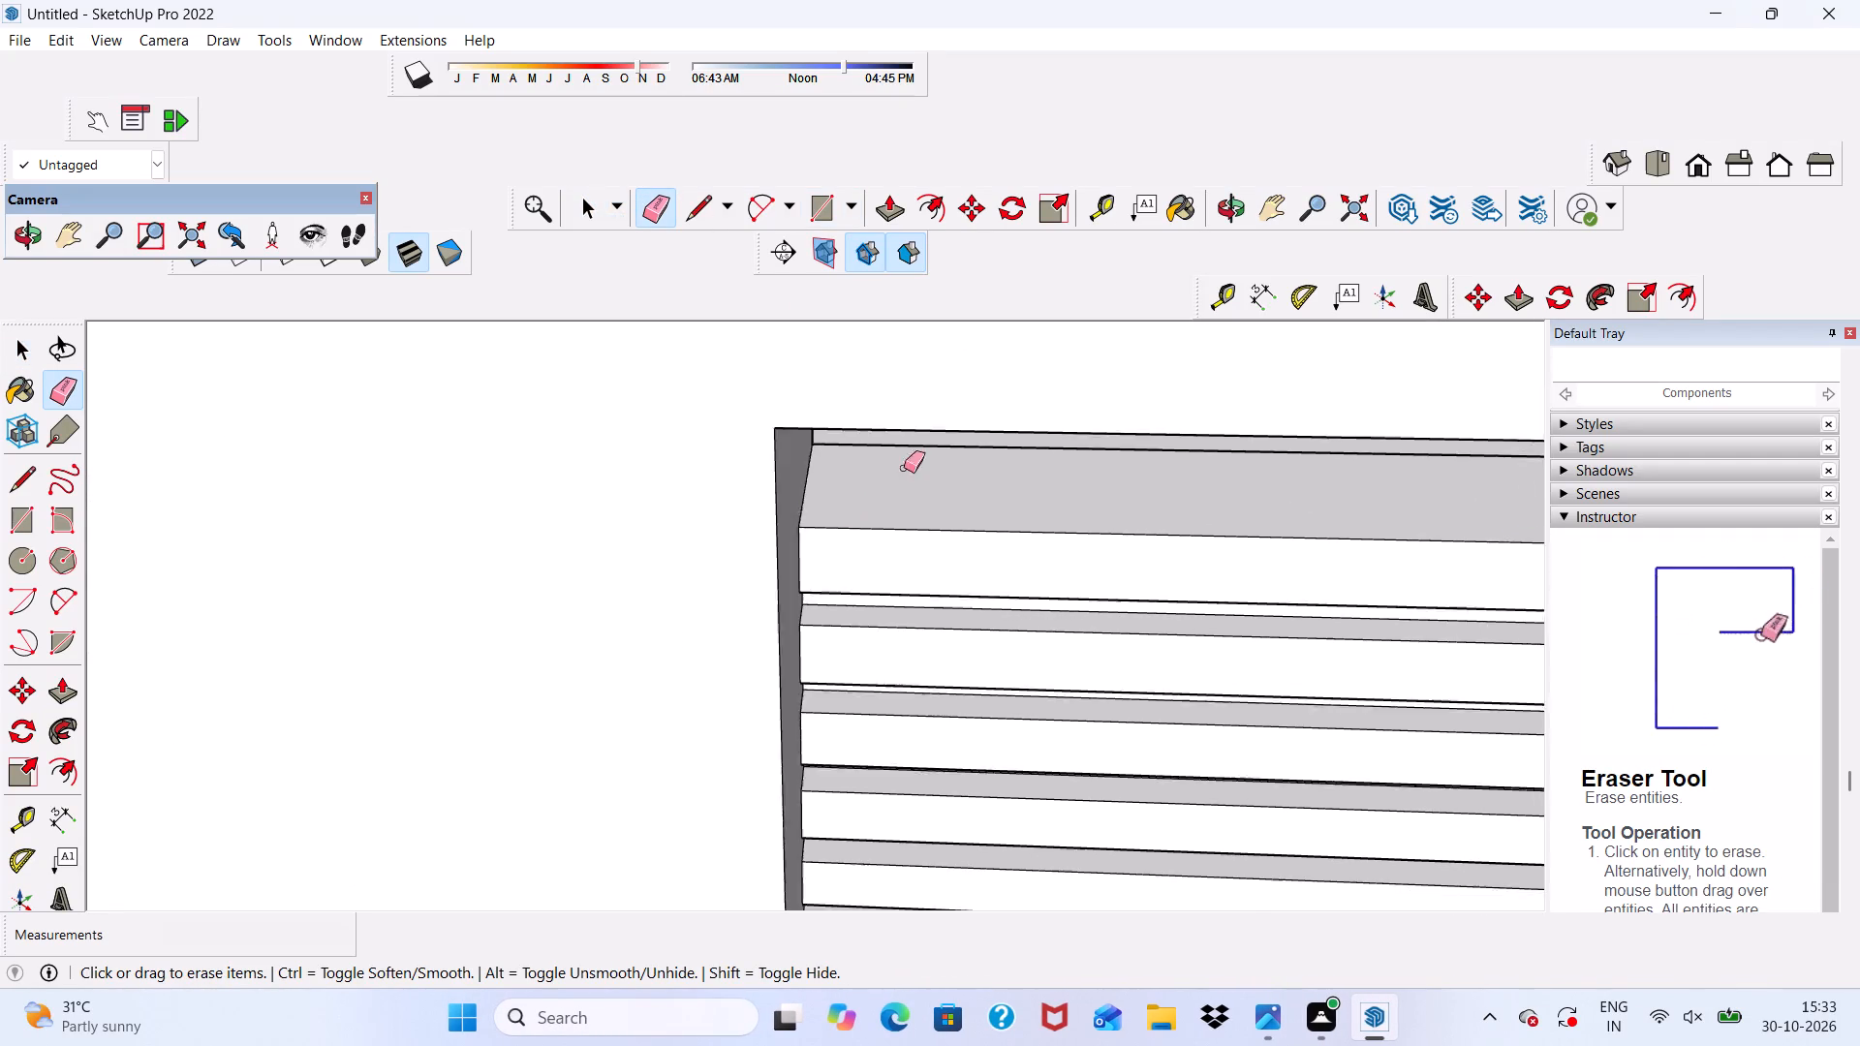
scroll(904, 468, down, 13)
middle_drag(718, 575, 881, 438)
scroll(883, 438, up, 1)
scroll(883, 438, down, 6)
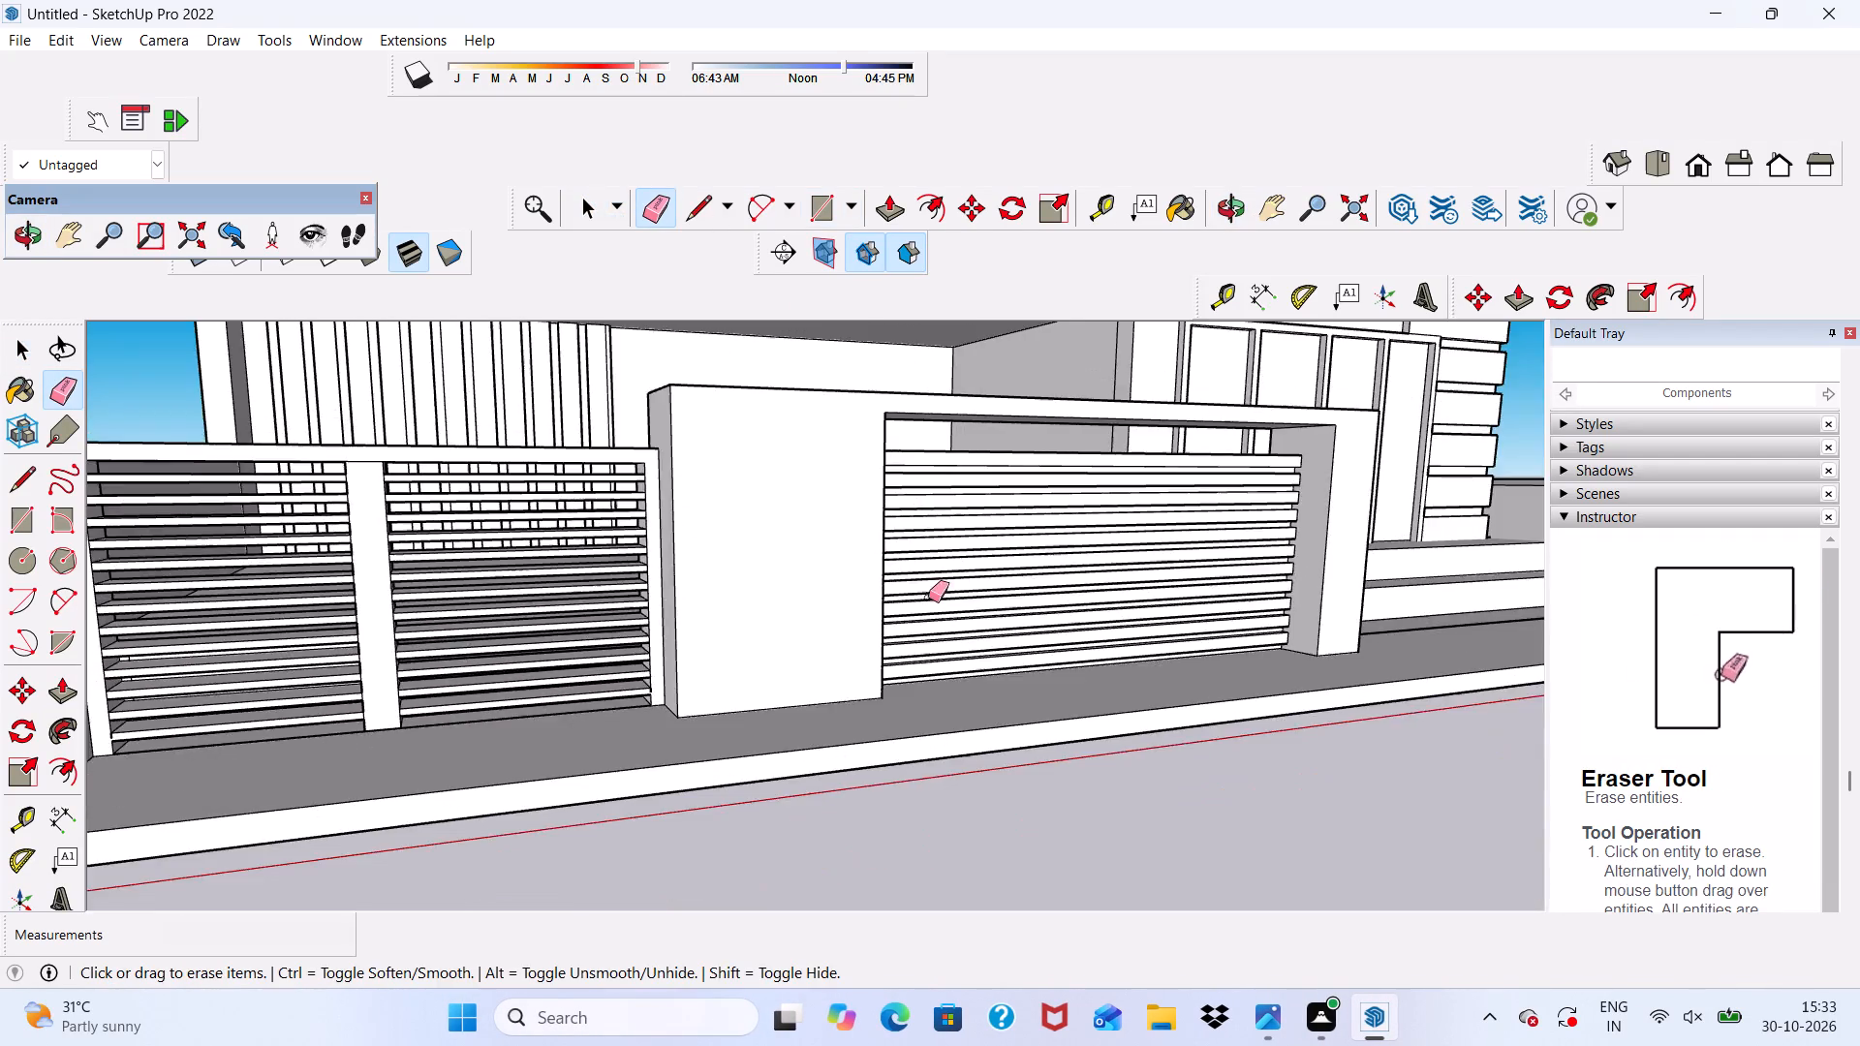
middle_drag(928, 598, 772, 657)
scroll(1125, 546, down, 6)
scroll(591, 559, up, 6)
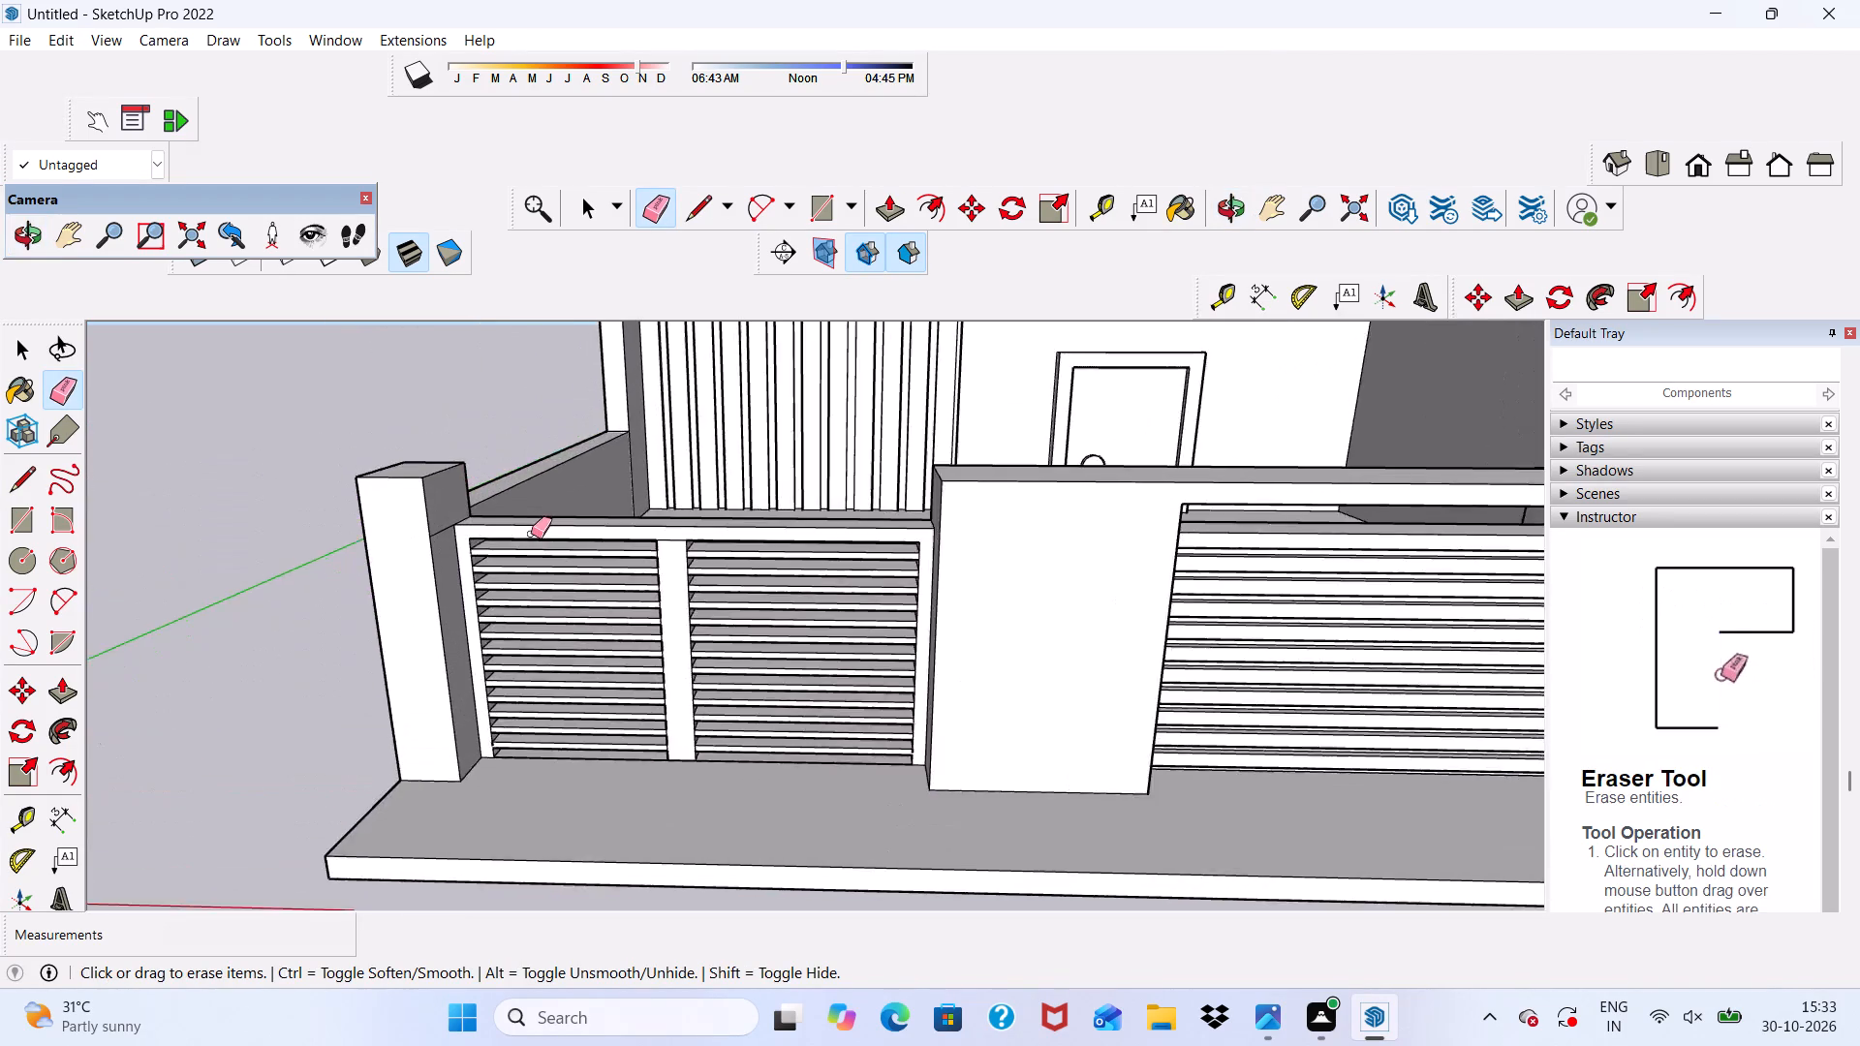
scroll(531, 534, up, 19)
drag(274, 543, 275, 562)
Examine both slatted gates and the house's front elevation from the outside.
scroll(275, 562, down, 3)
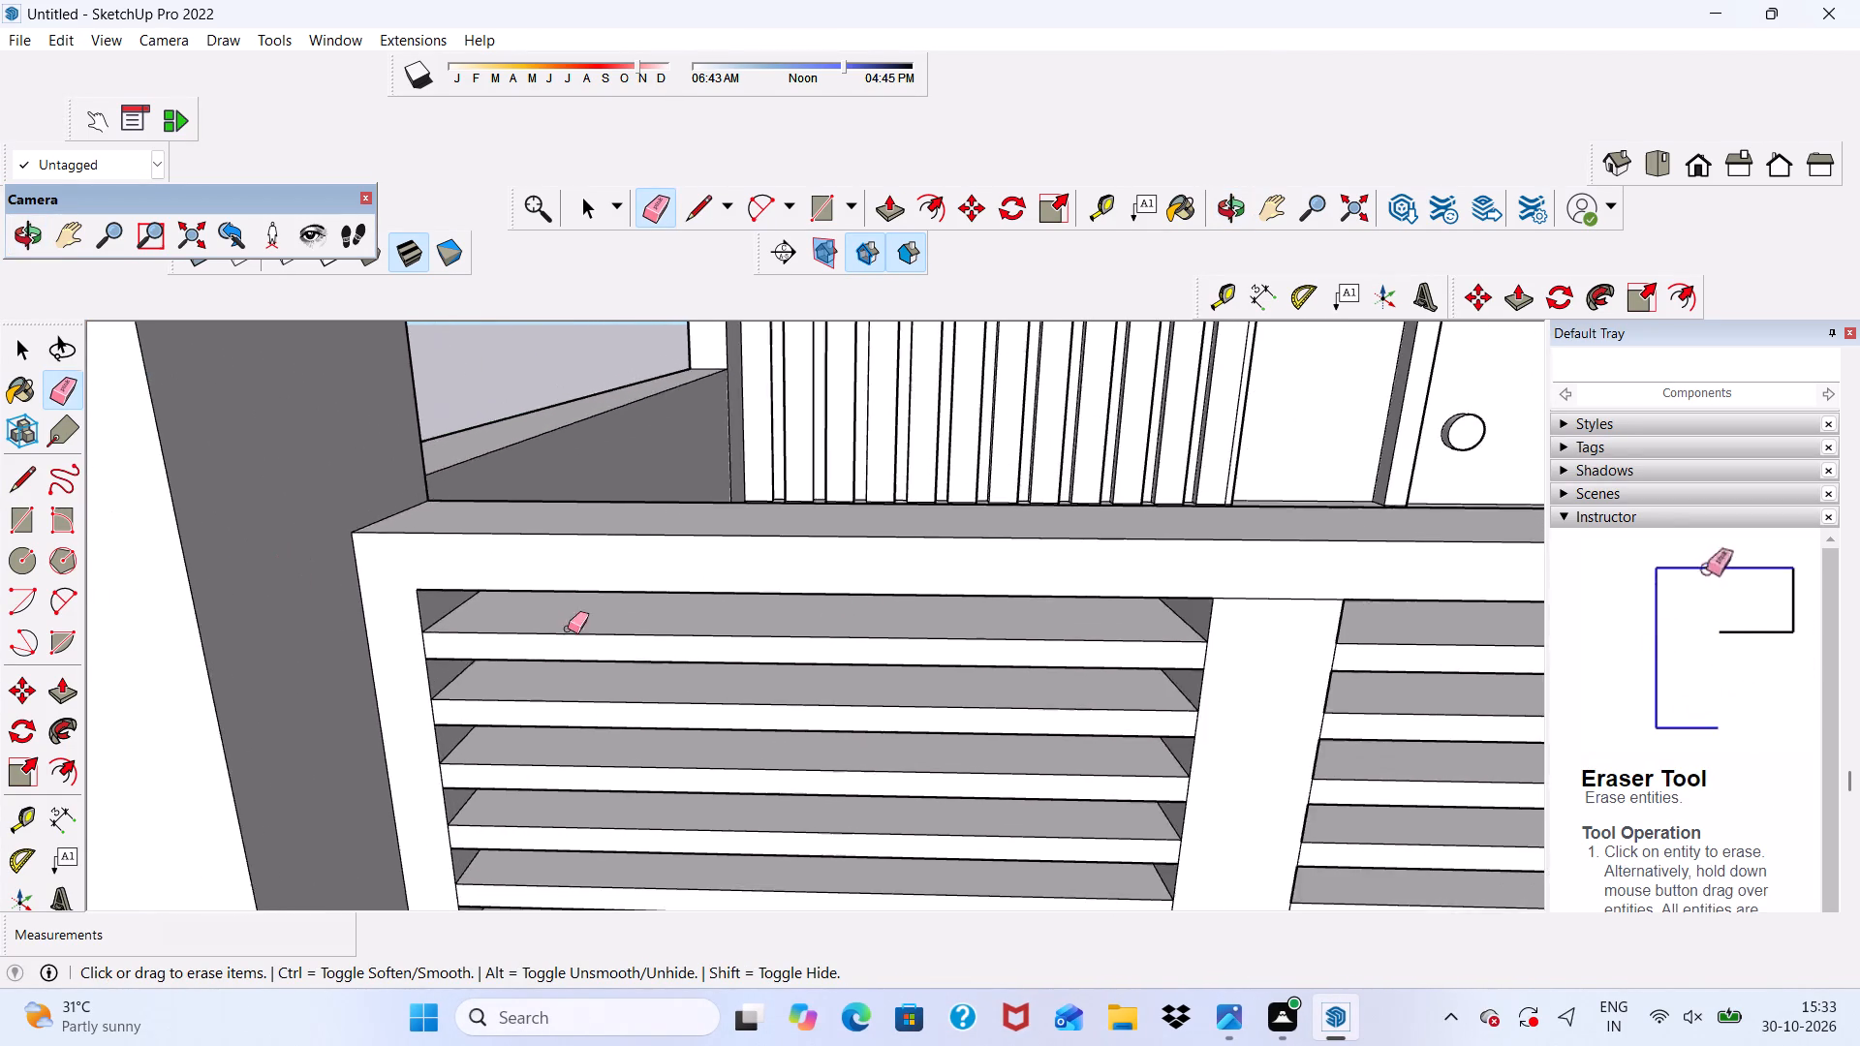
scroll(568, 629, down, 16)
middle_drag(1209, 530, 1084, 499)
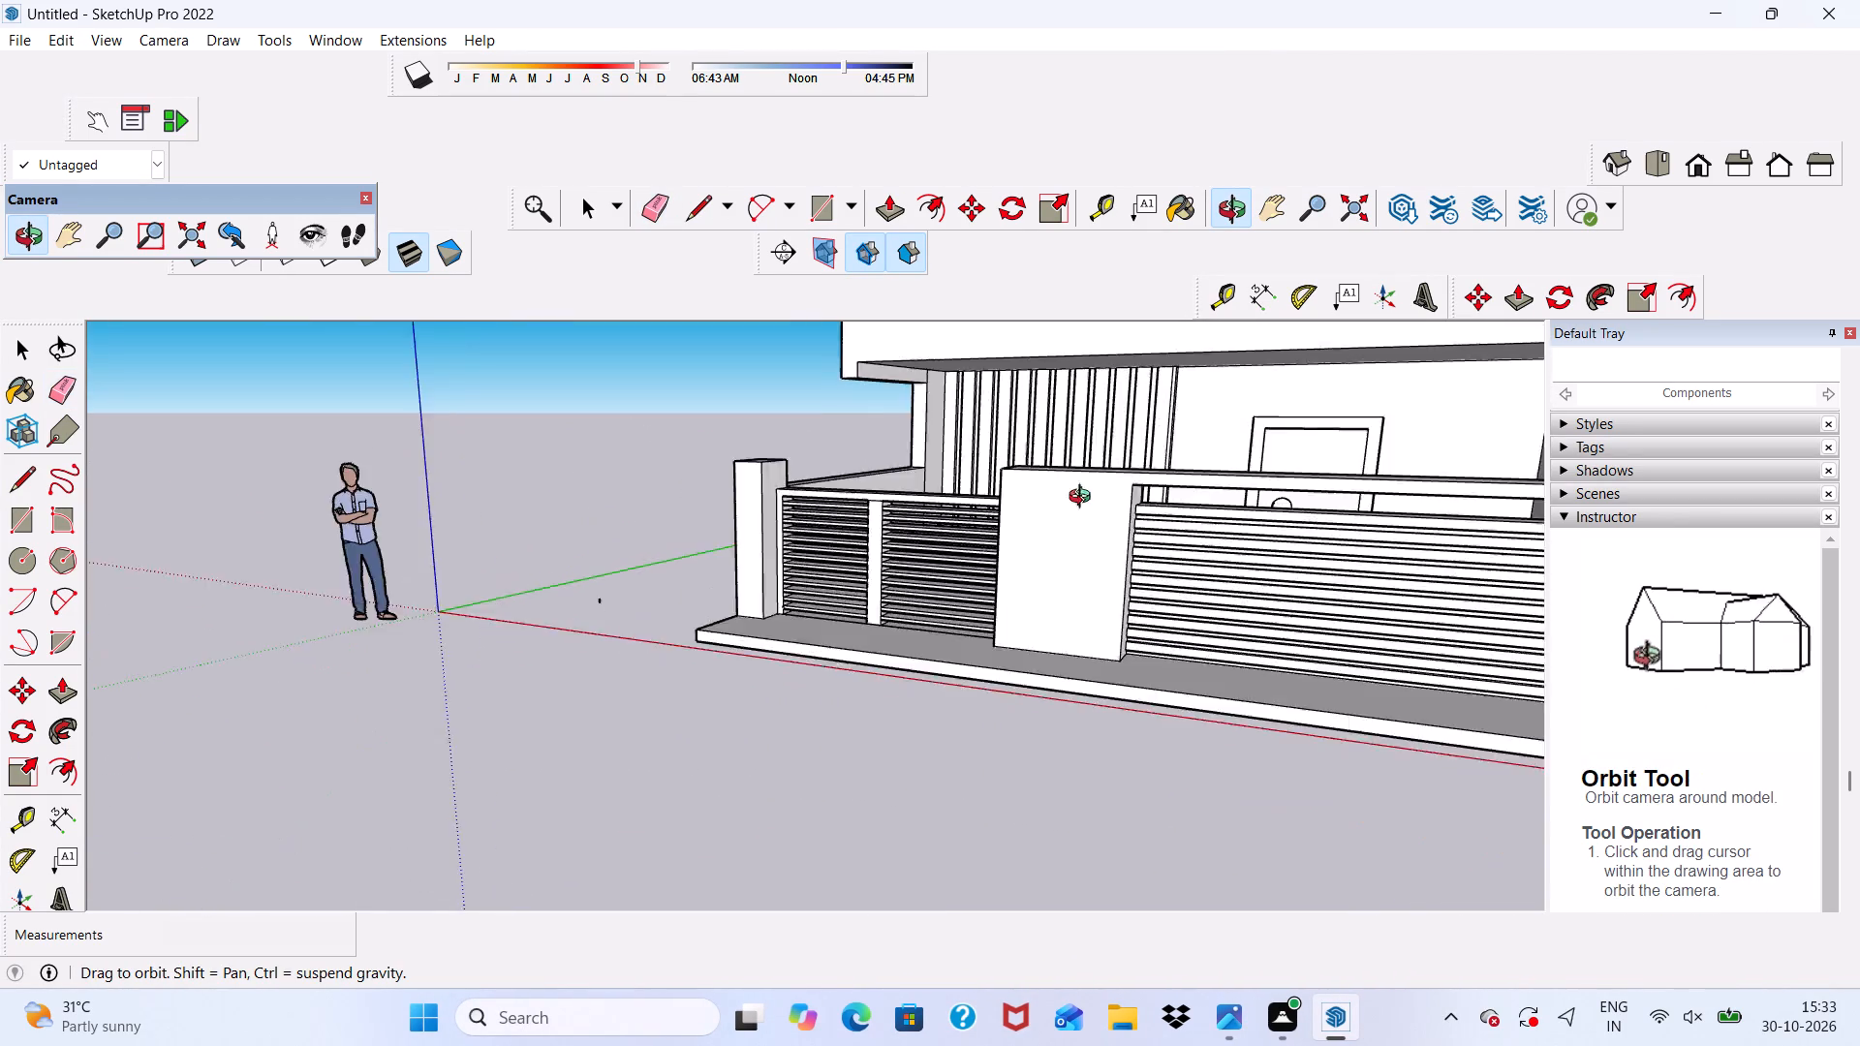
middle_drag(1084, 499, 1277, 590)
scroll(1075, 509, down, 5)
middle_drag(955, 559, 956, 403)
scroll(956, 402, up, 3)
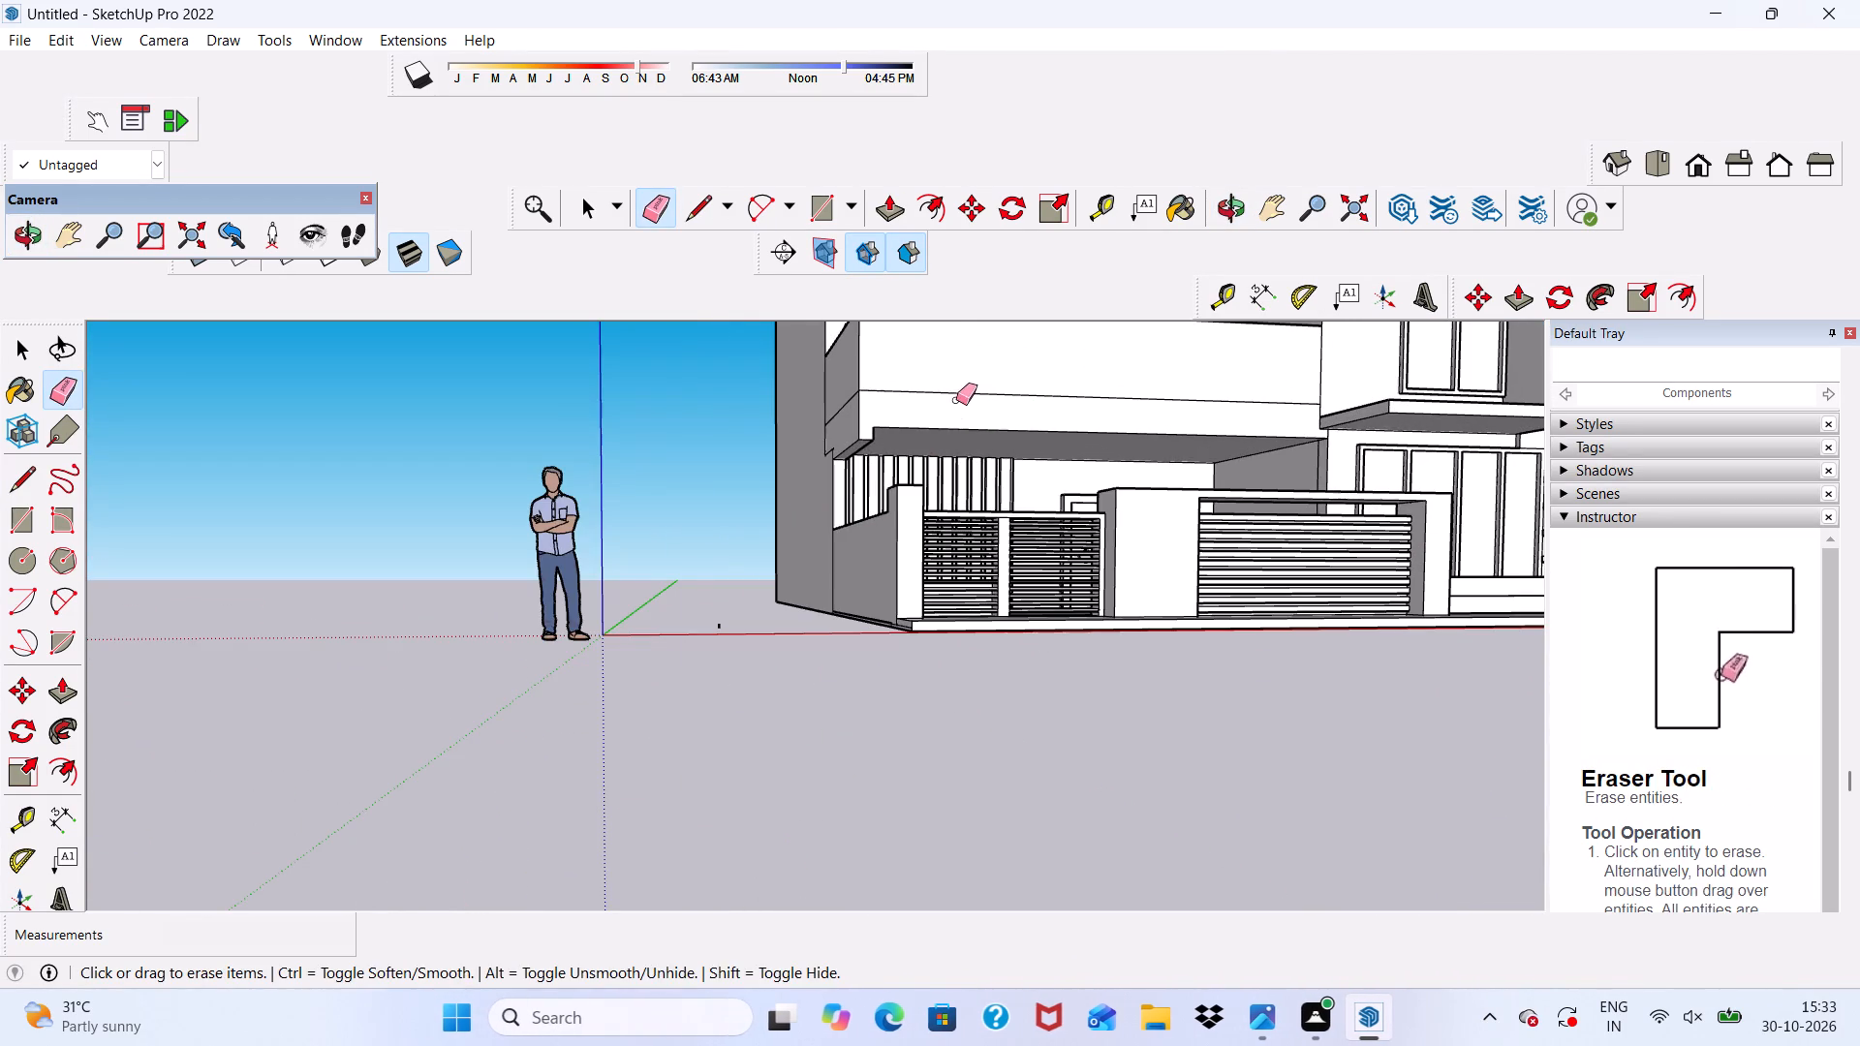
key(space)
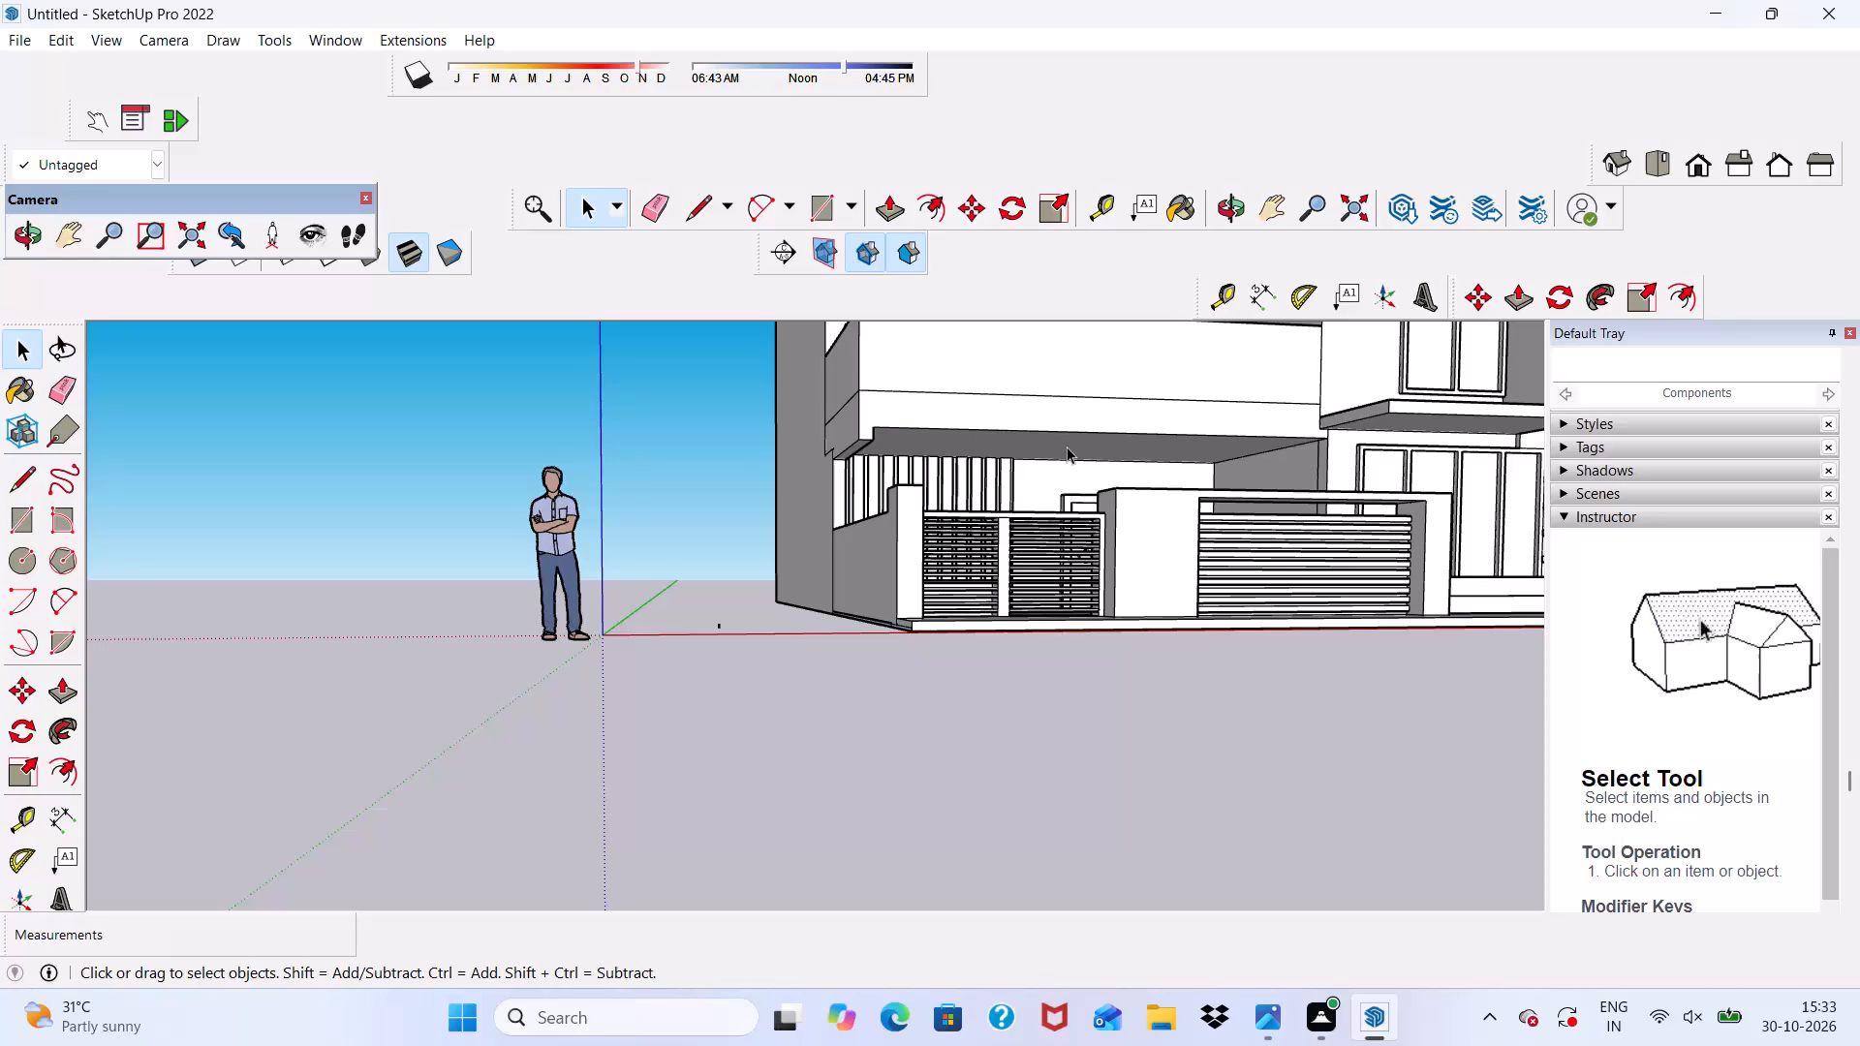
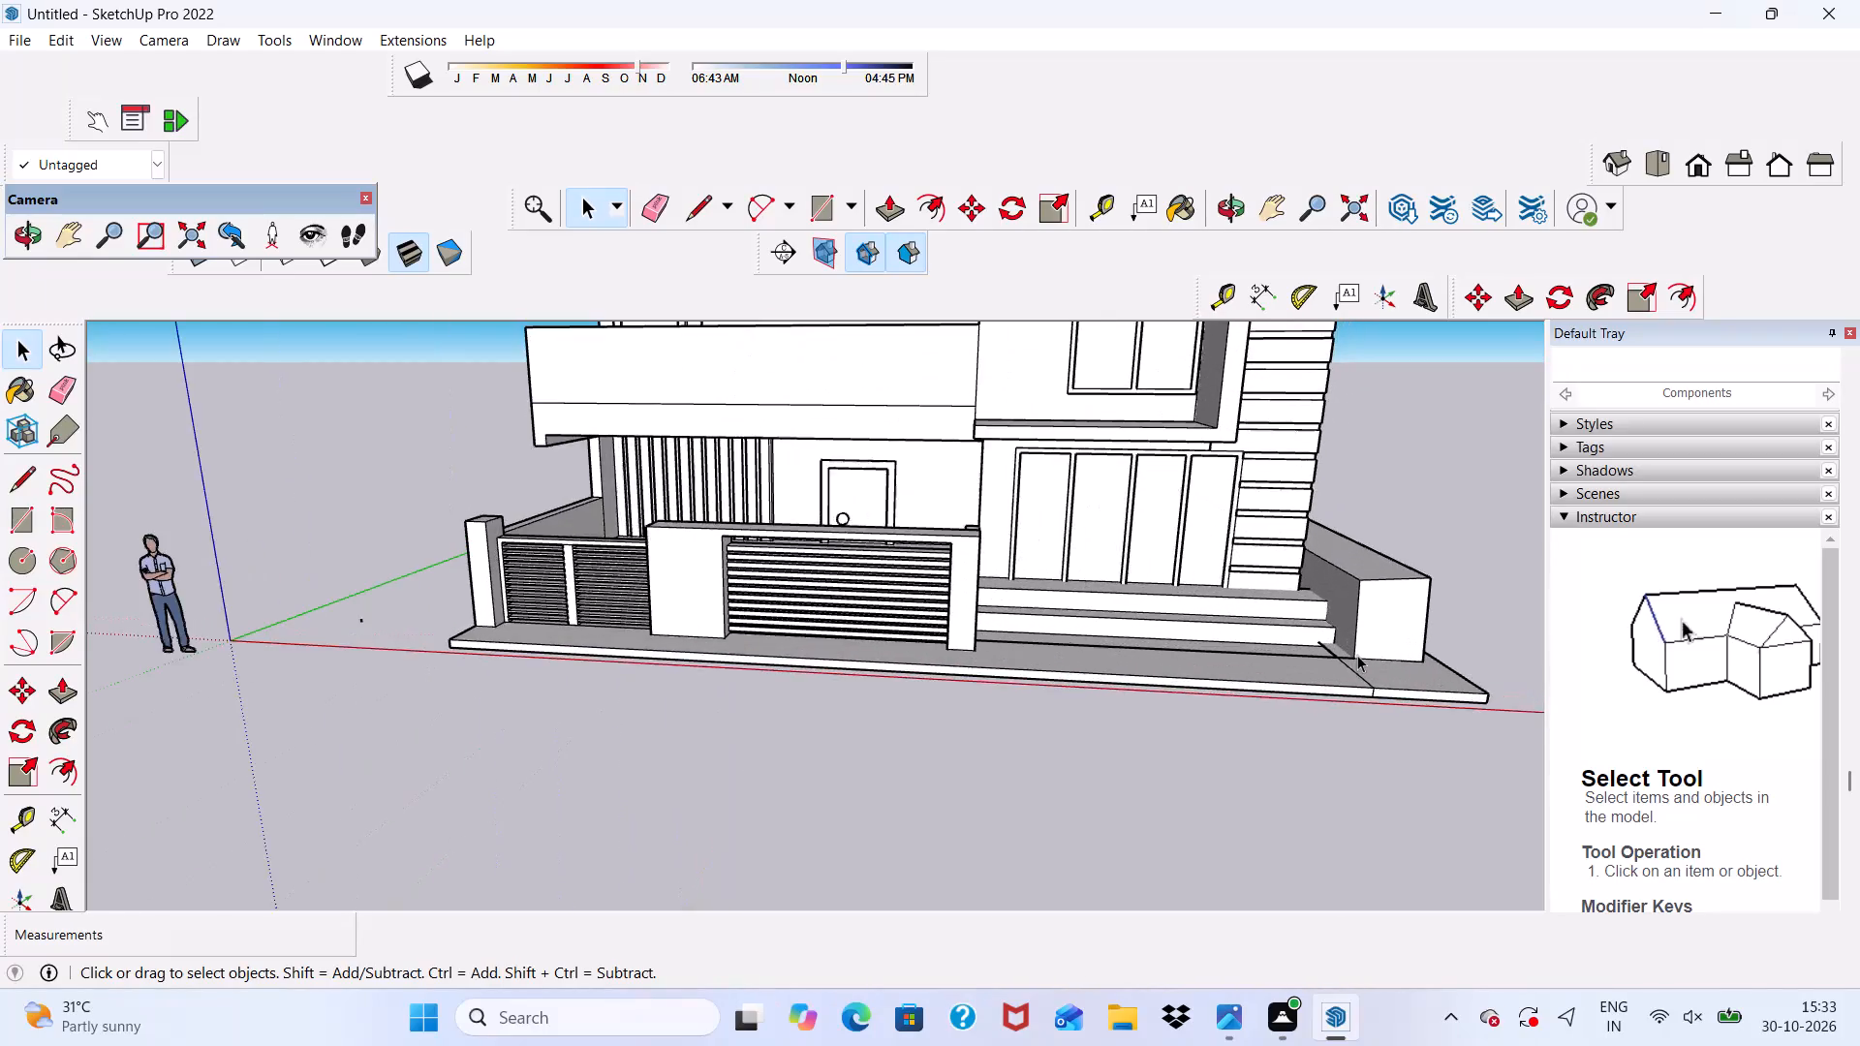
Erase the stray edge crossing the top of the front plinth between the steps' side wall and the plinth's outer edge.
middle_drag(1357, 655, 1374, 761)
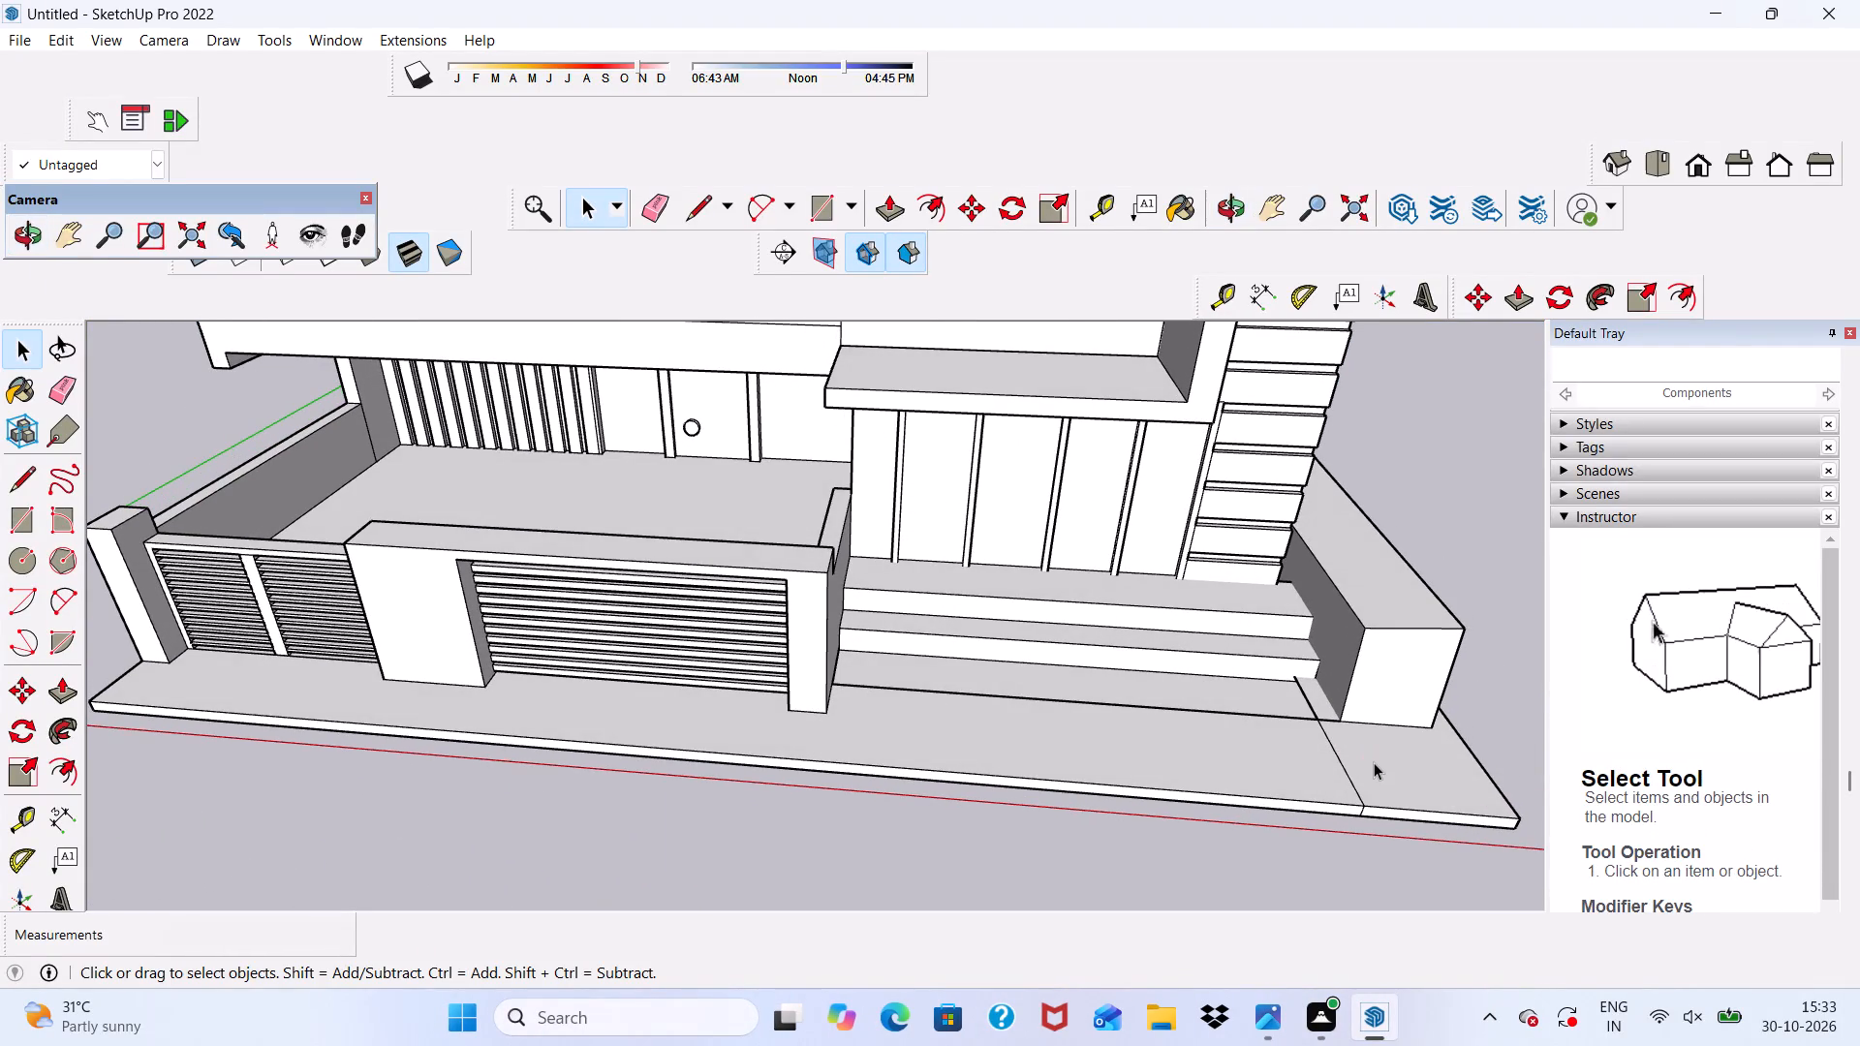
scroll(1312, 685, up, 14)
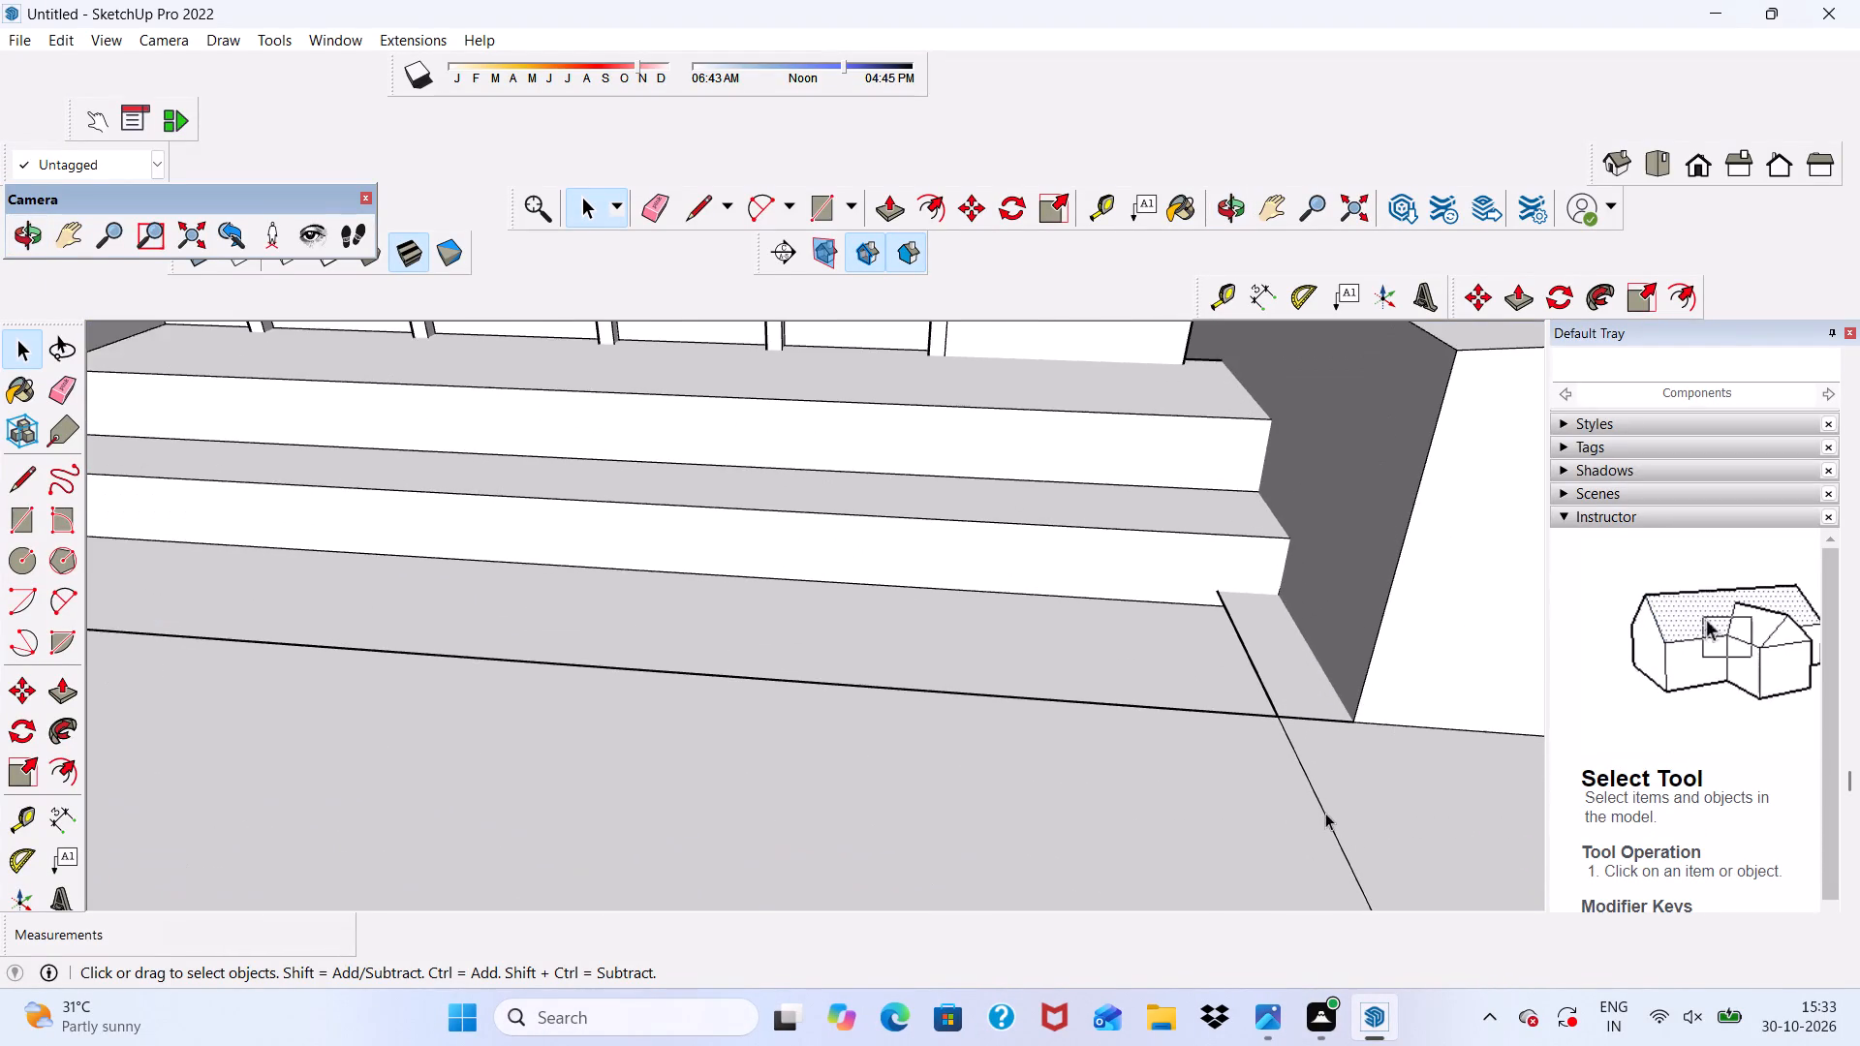
middle_drag(1325, 813, 1312, 912)
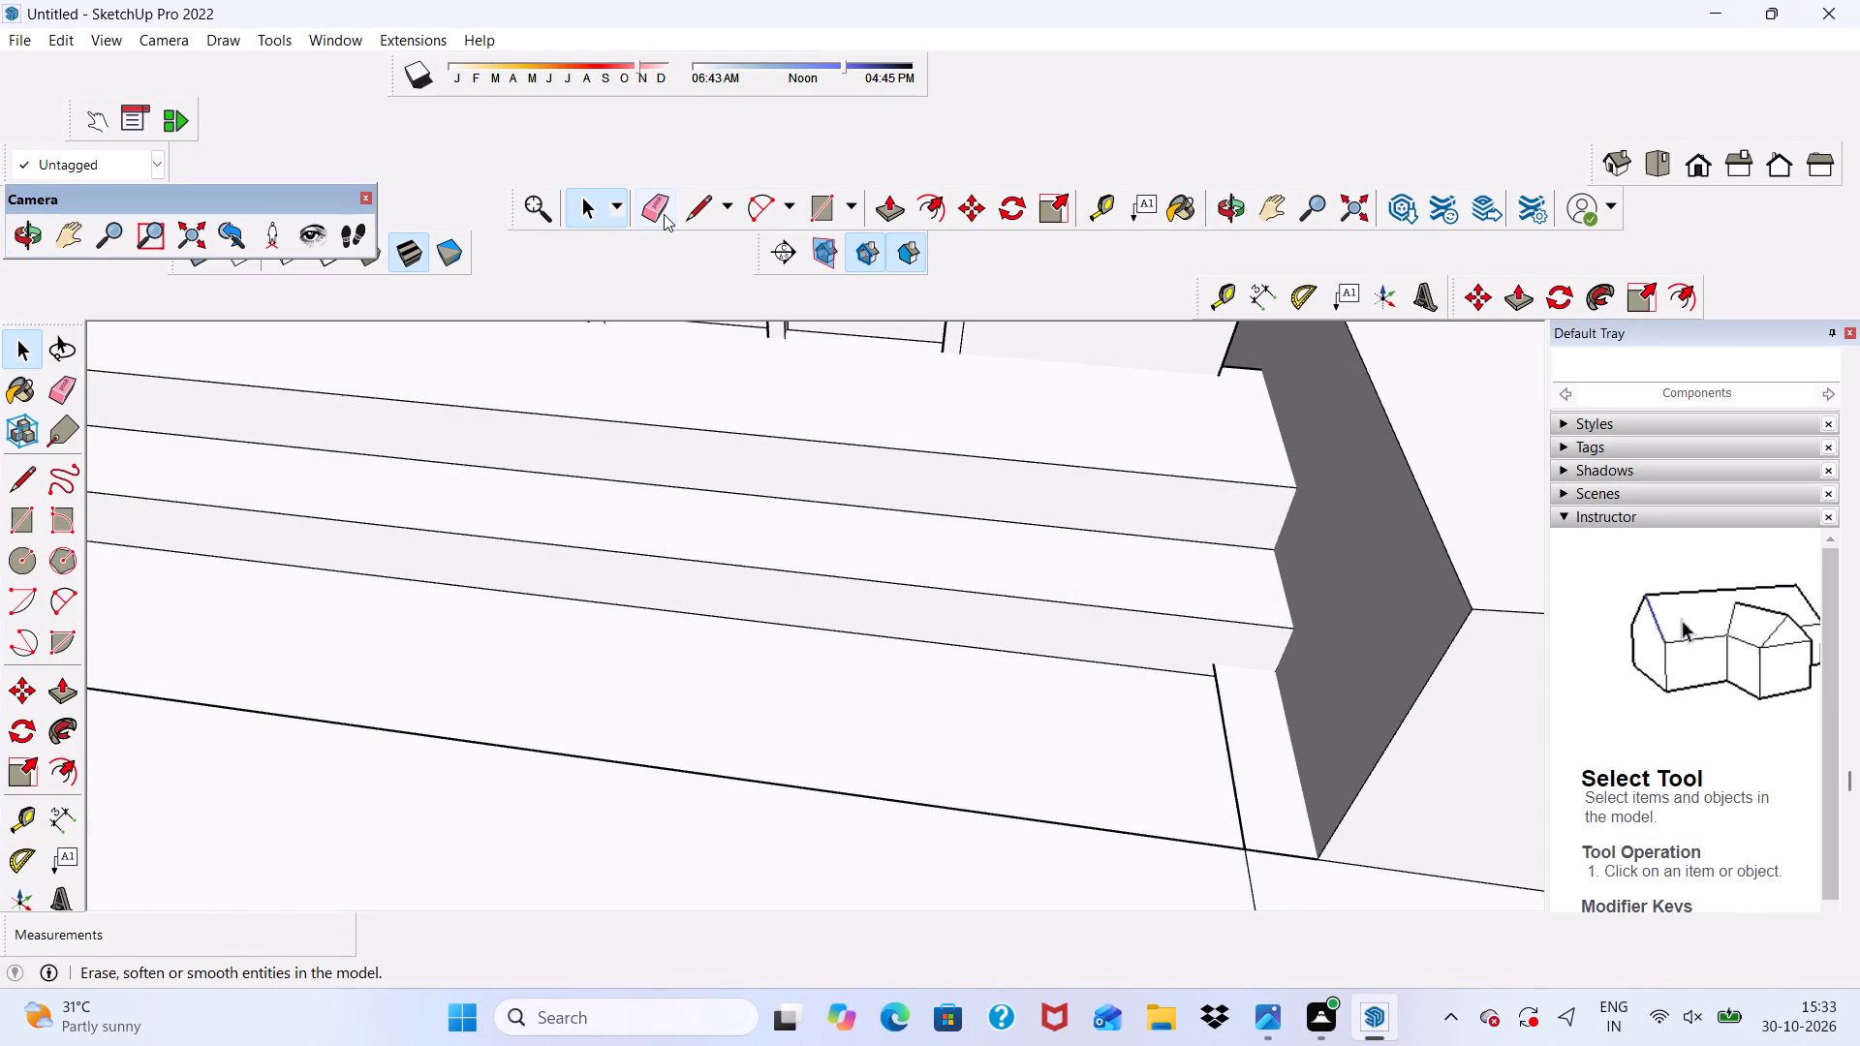
click(663, 200)
scroll(989, 761, down, 4)
scroll(1127, 877, up, 1)
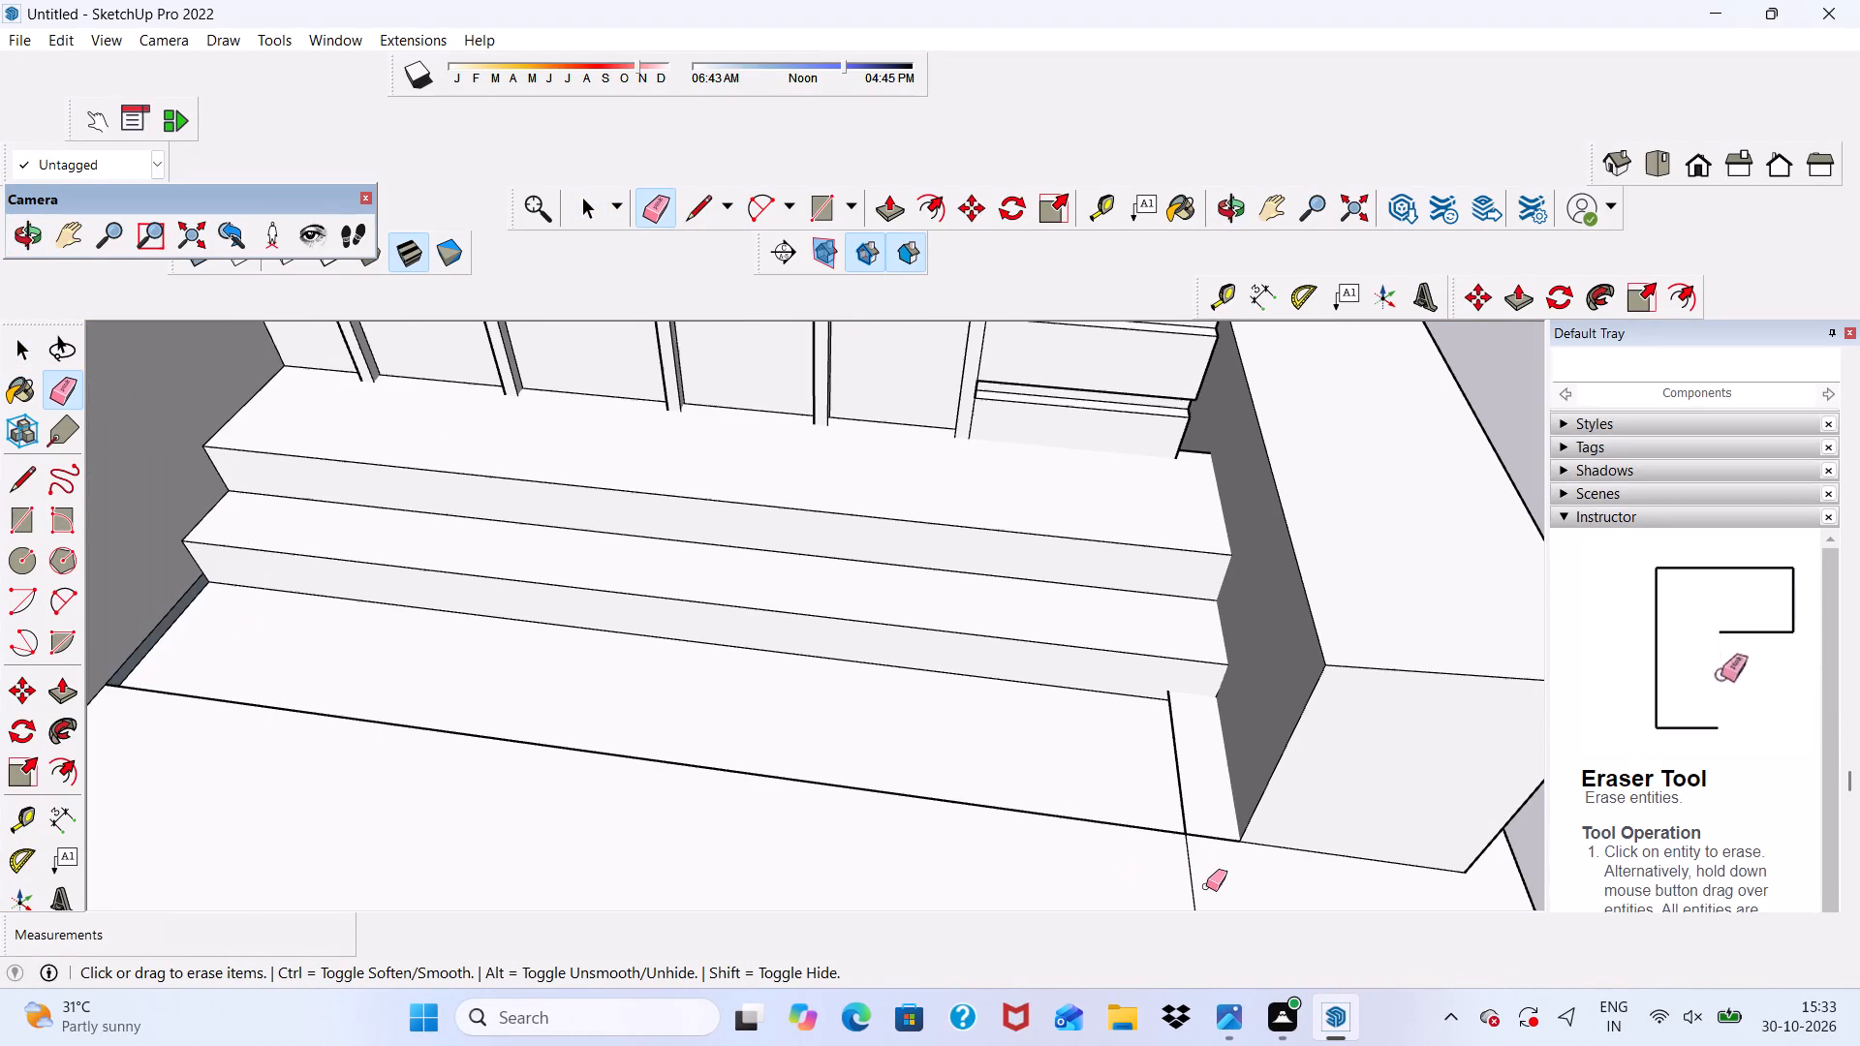
drag(1206, 886, 1166, 901)
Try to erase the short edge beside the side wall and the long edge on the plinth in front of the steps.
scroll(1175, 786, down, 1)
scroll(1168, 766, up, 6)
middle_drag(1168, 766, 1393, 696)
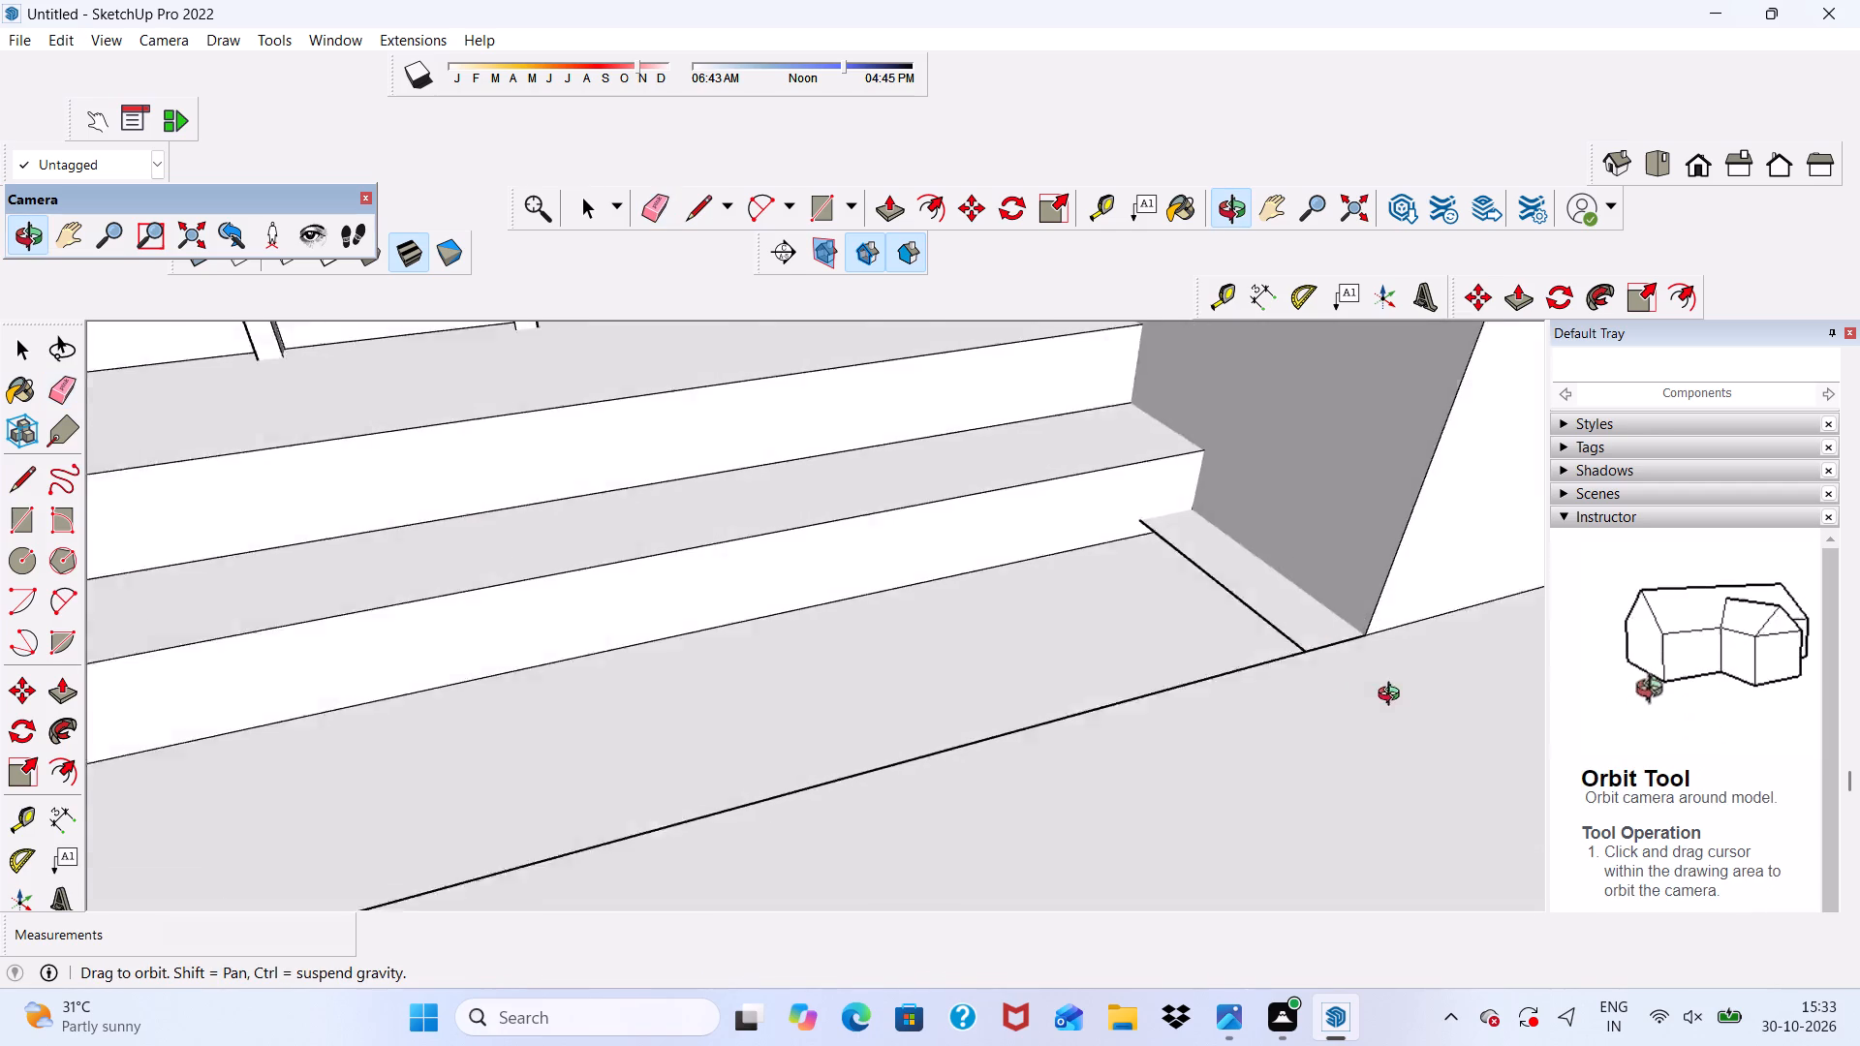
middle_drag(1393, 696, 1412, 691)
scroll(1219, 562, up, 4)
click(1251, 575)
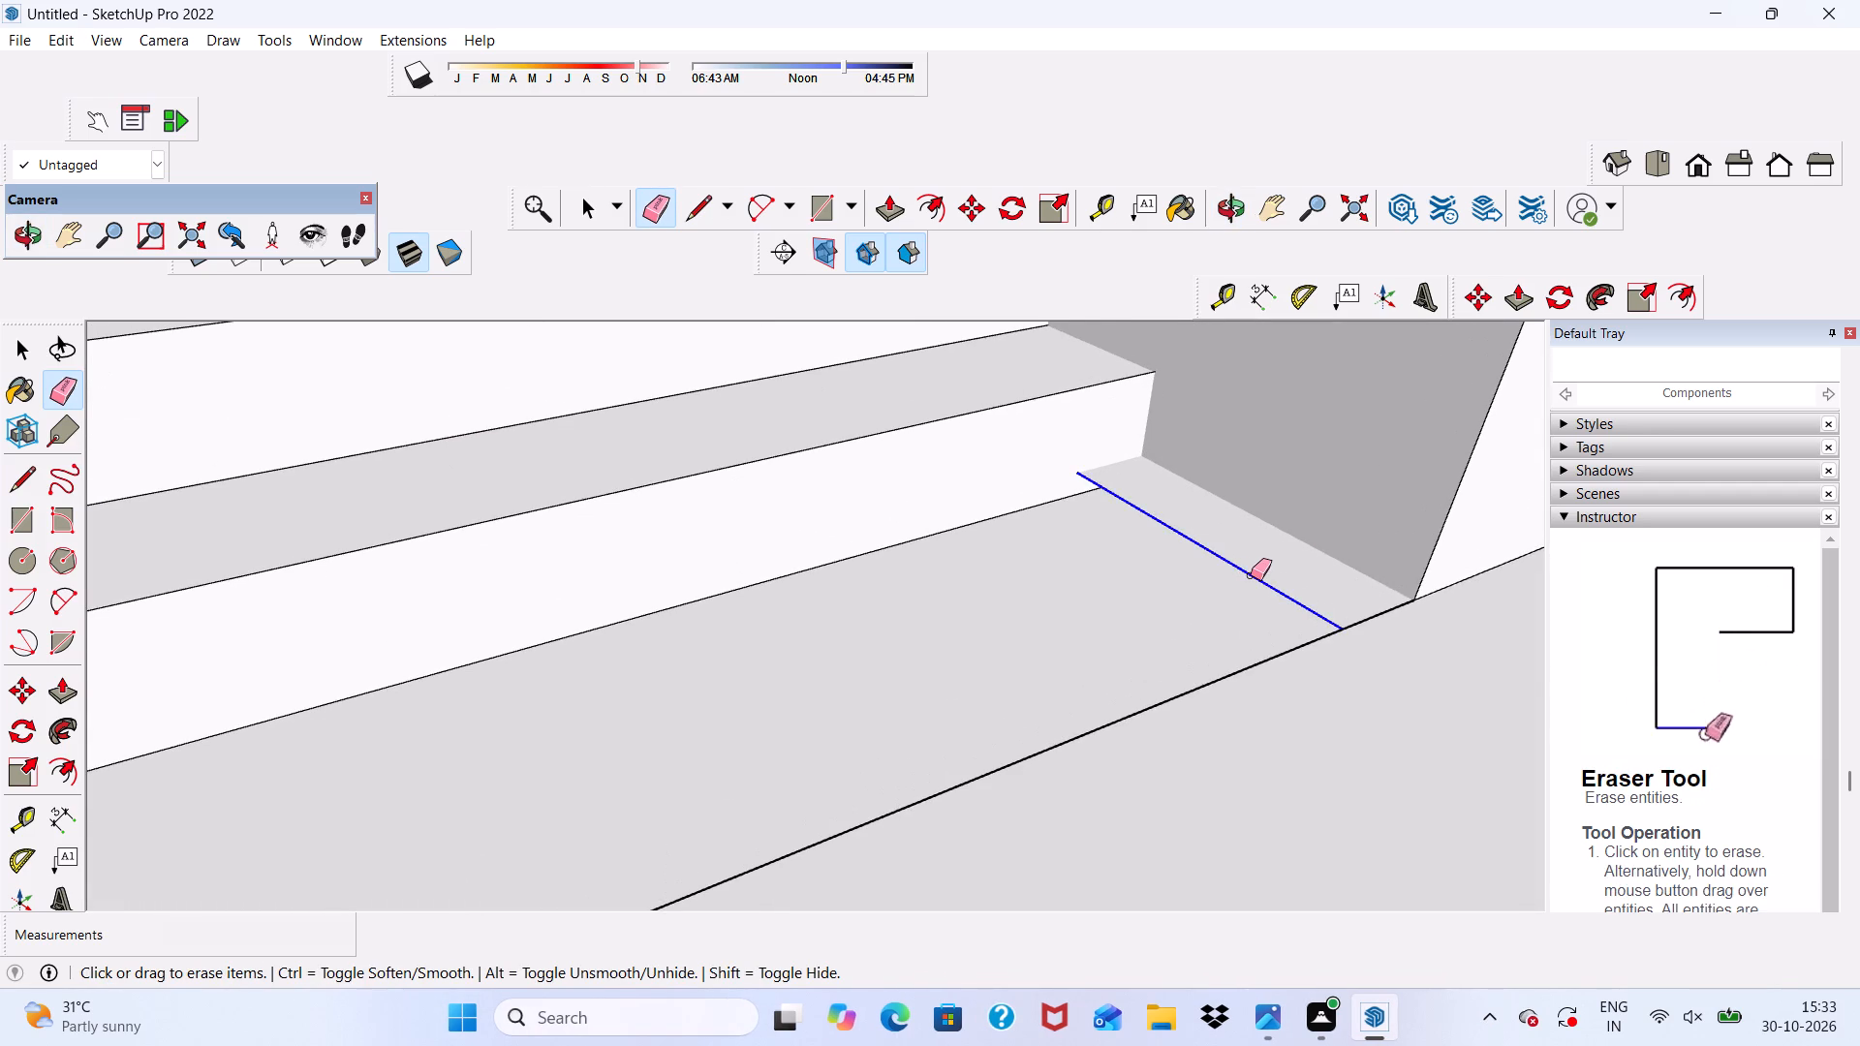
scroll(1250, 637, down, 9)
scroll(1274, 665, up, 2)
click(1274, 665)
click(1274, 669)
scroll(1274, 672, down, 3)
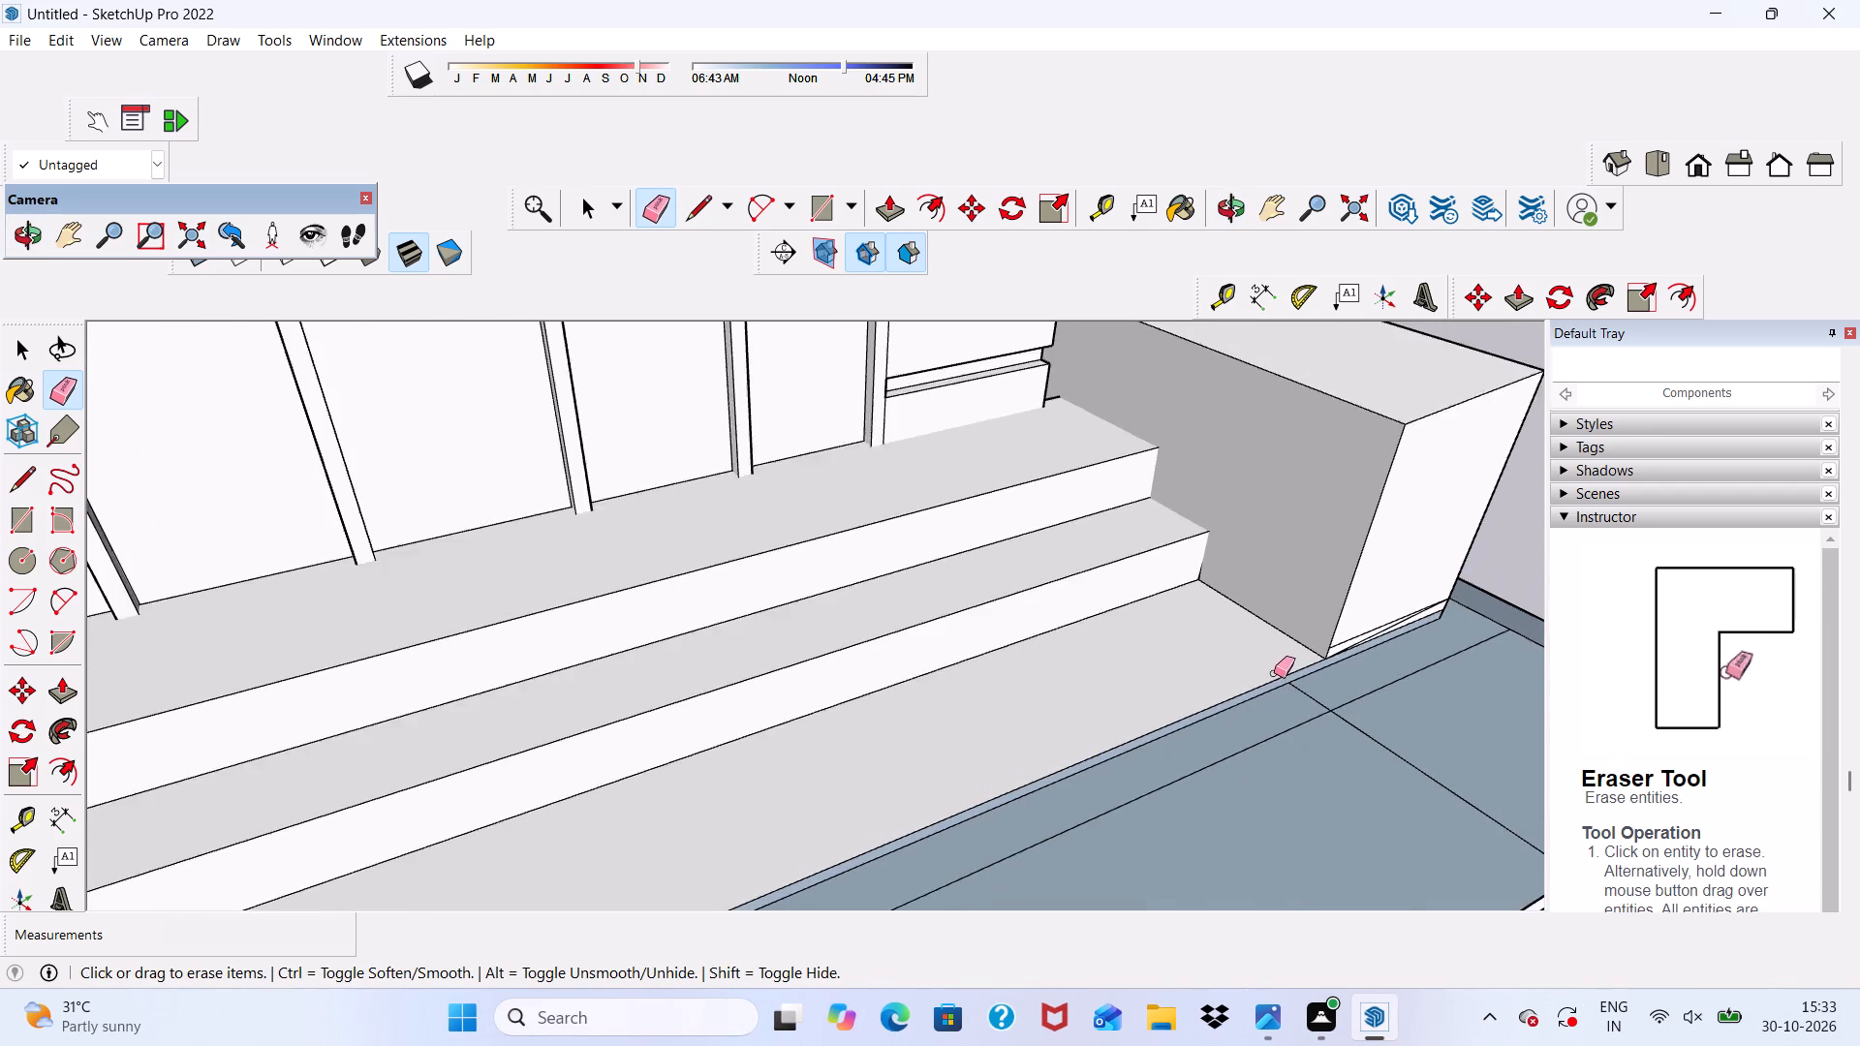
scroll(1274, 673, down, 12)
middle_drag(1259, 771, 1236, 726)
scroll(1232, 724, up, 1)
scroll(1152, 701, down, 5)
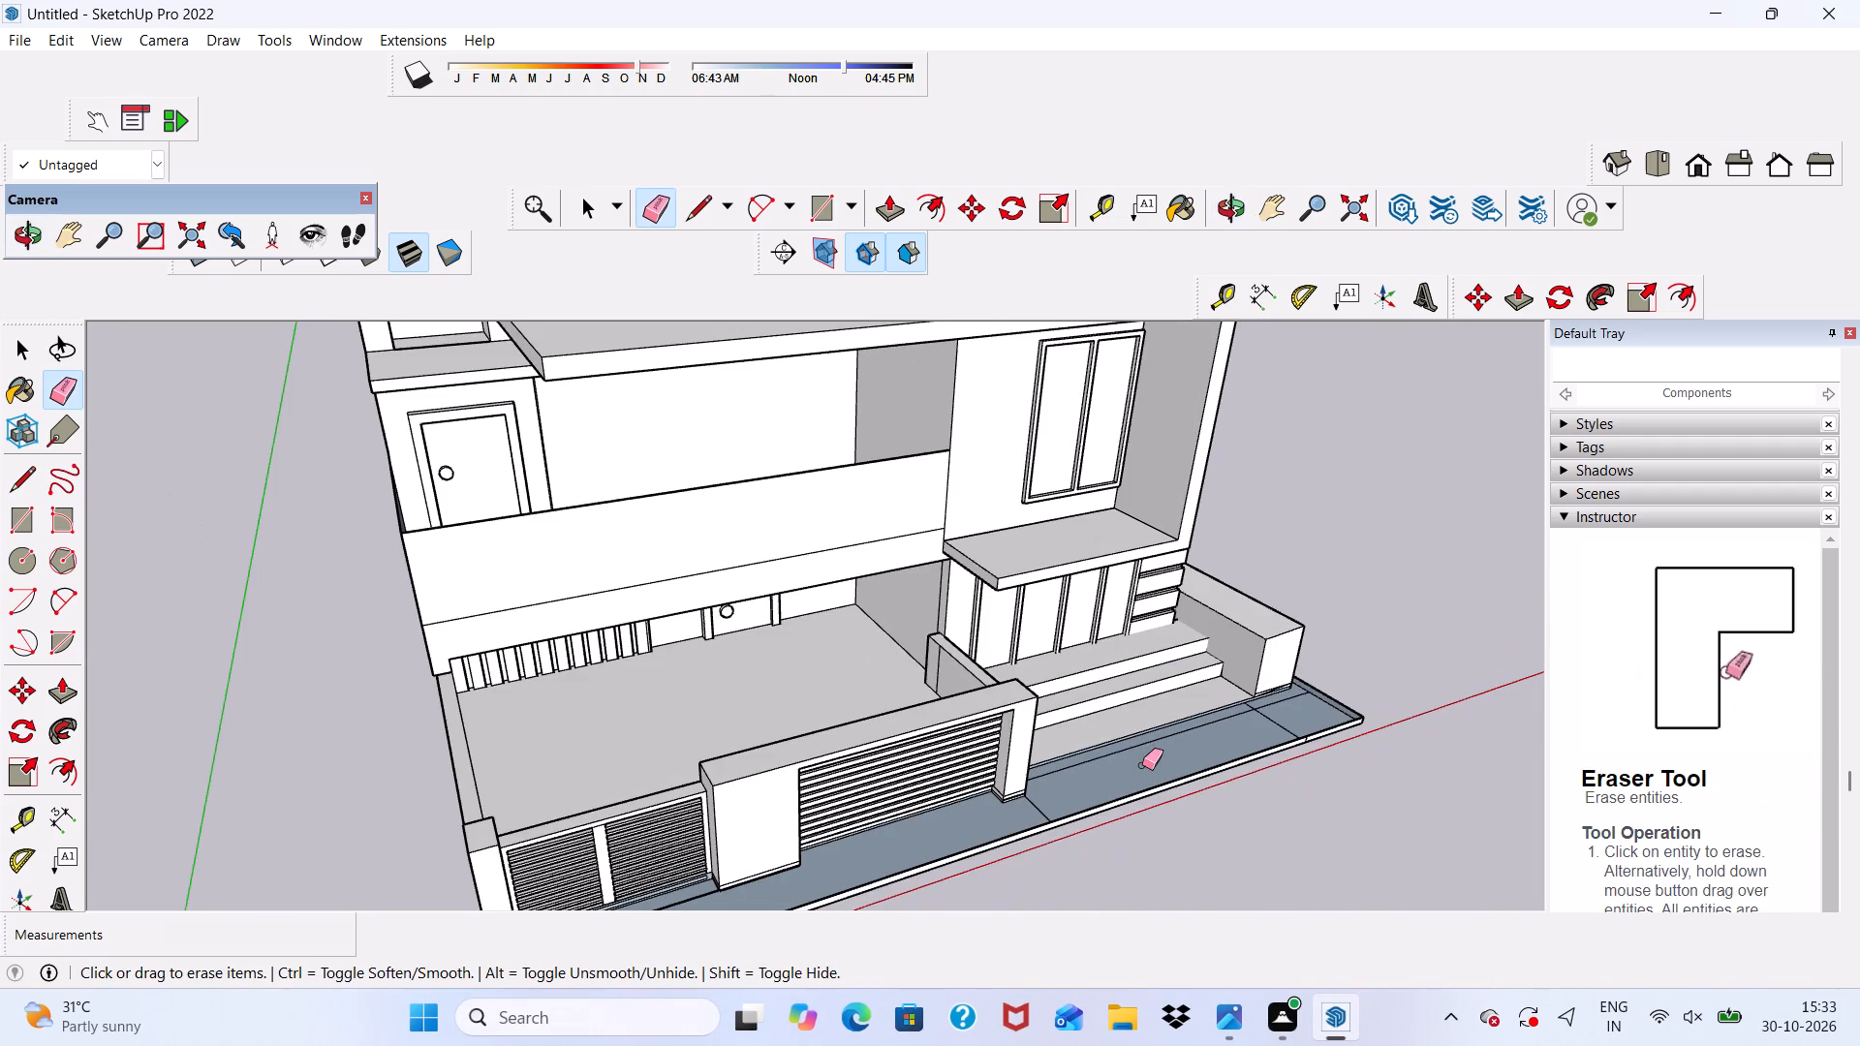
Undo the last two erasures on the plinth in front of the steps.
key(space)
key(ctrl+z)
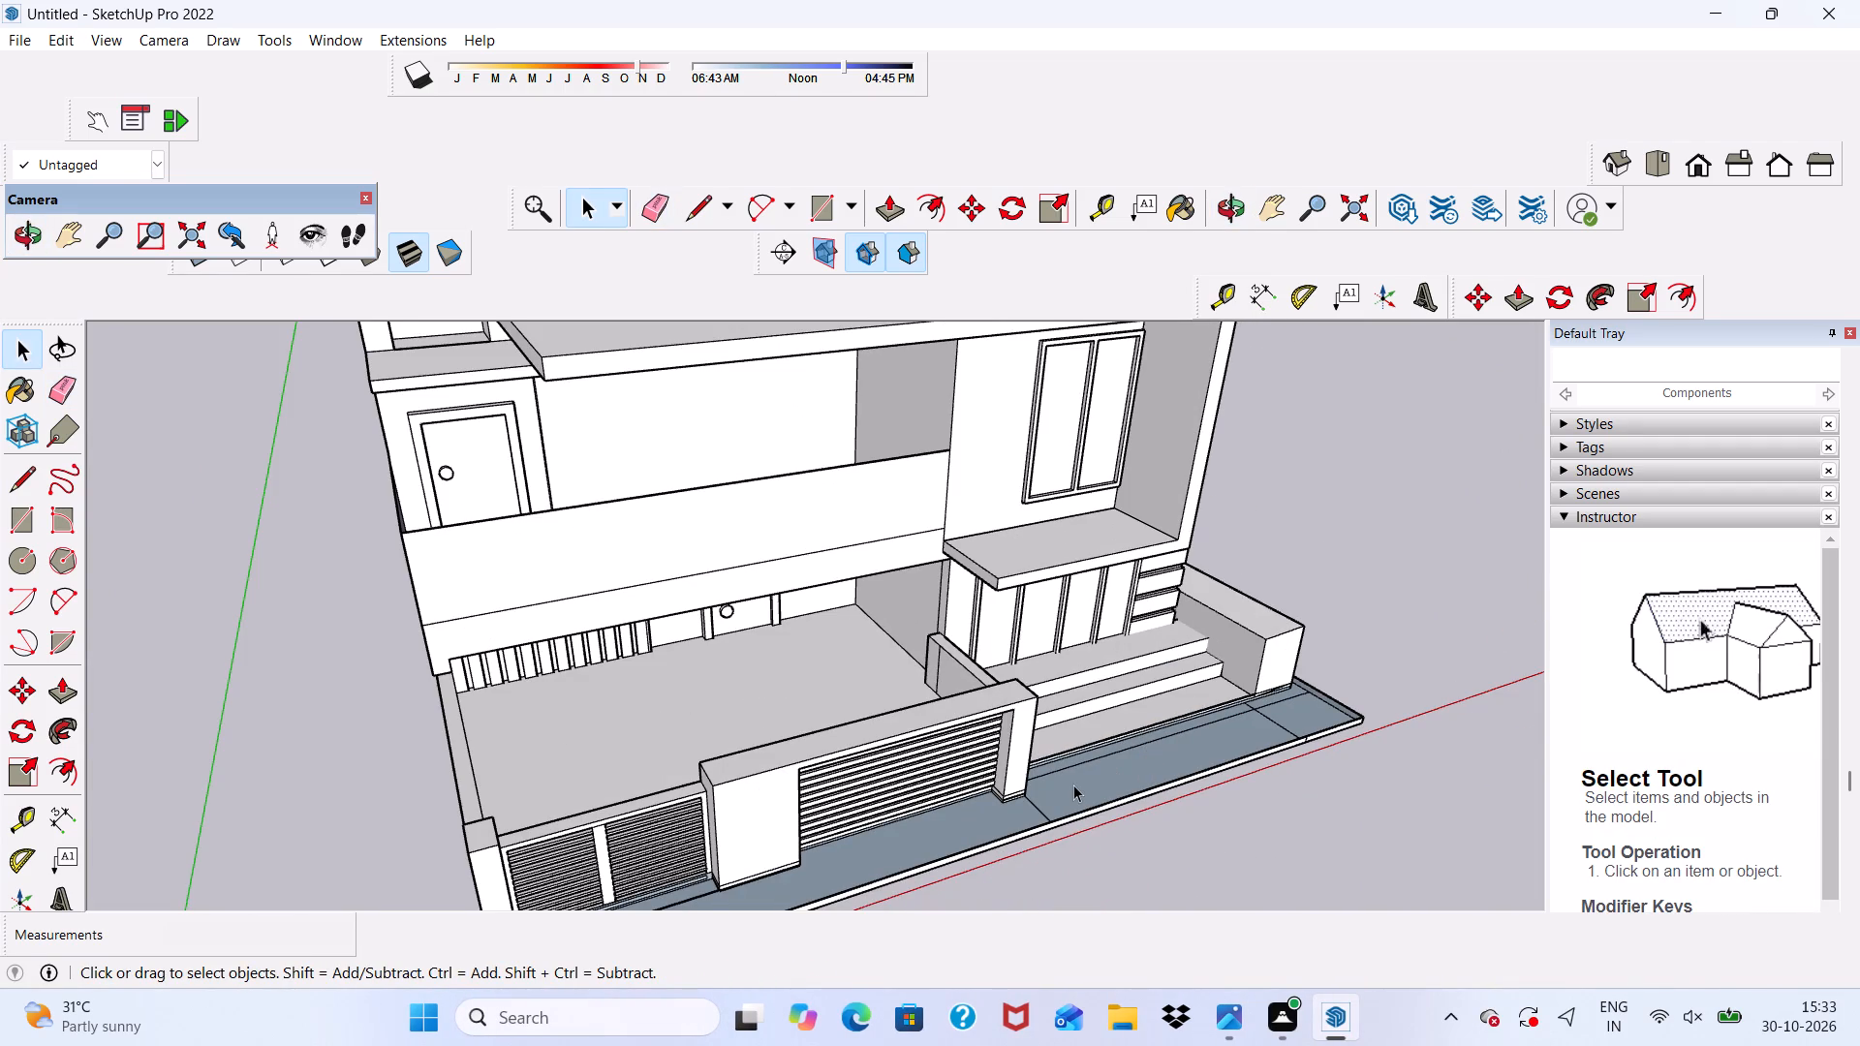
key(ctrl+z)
Push/pull the narrow blue face along the front edge of the sunken strip before the steps by 3/16".
scroll(1228, 801, up, 4)
scroll(1102, 789, up, 4)
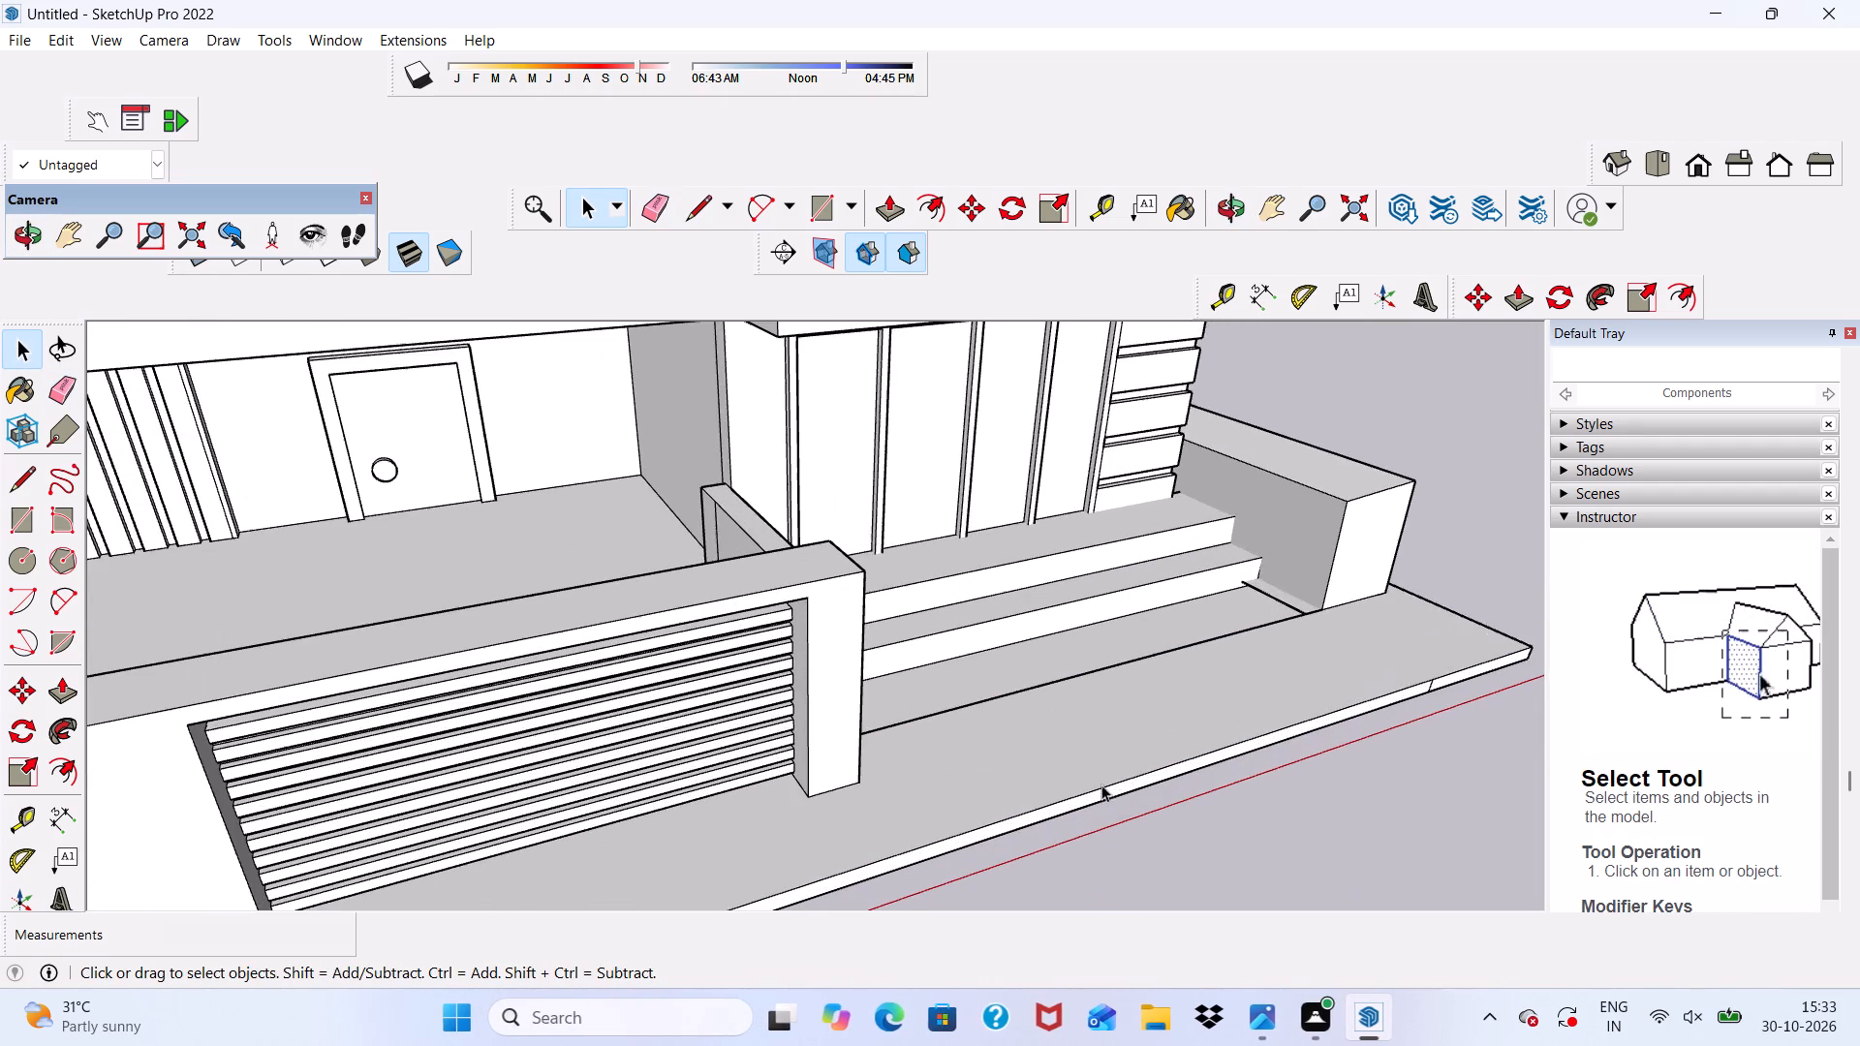
middle_drag(1129, 771, 1350, 898)
scroll(1060, 538, up, 8)
click(1055, 534)
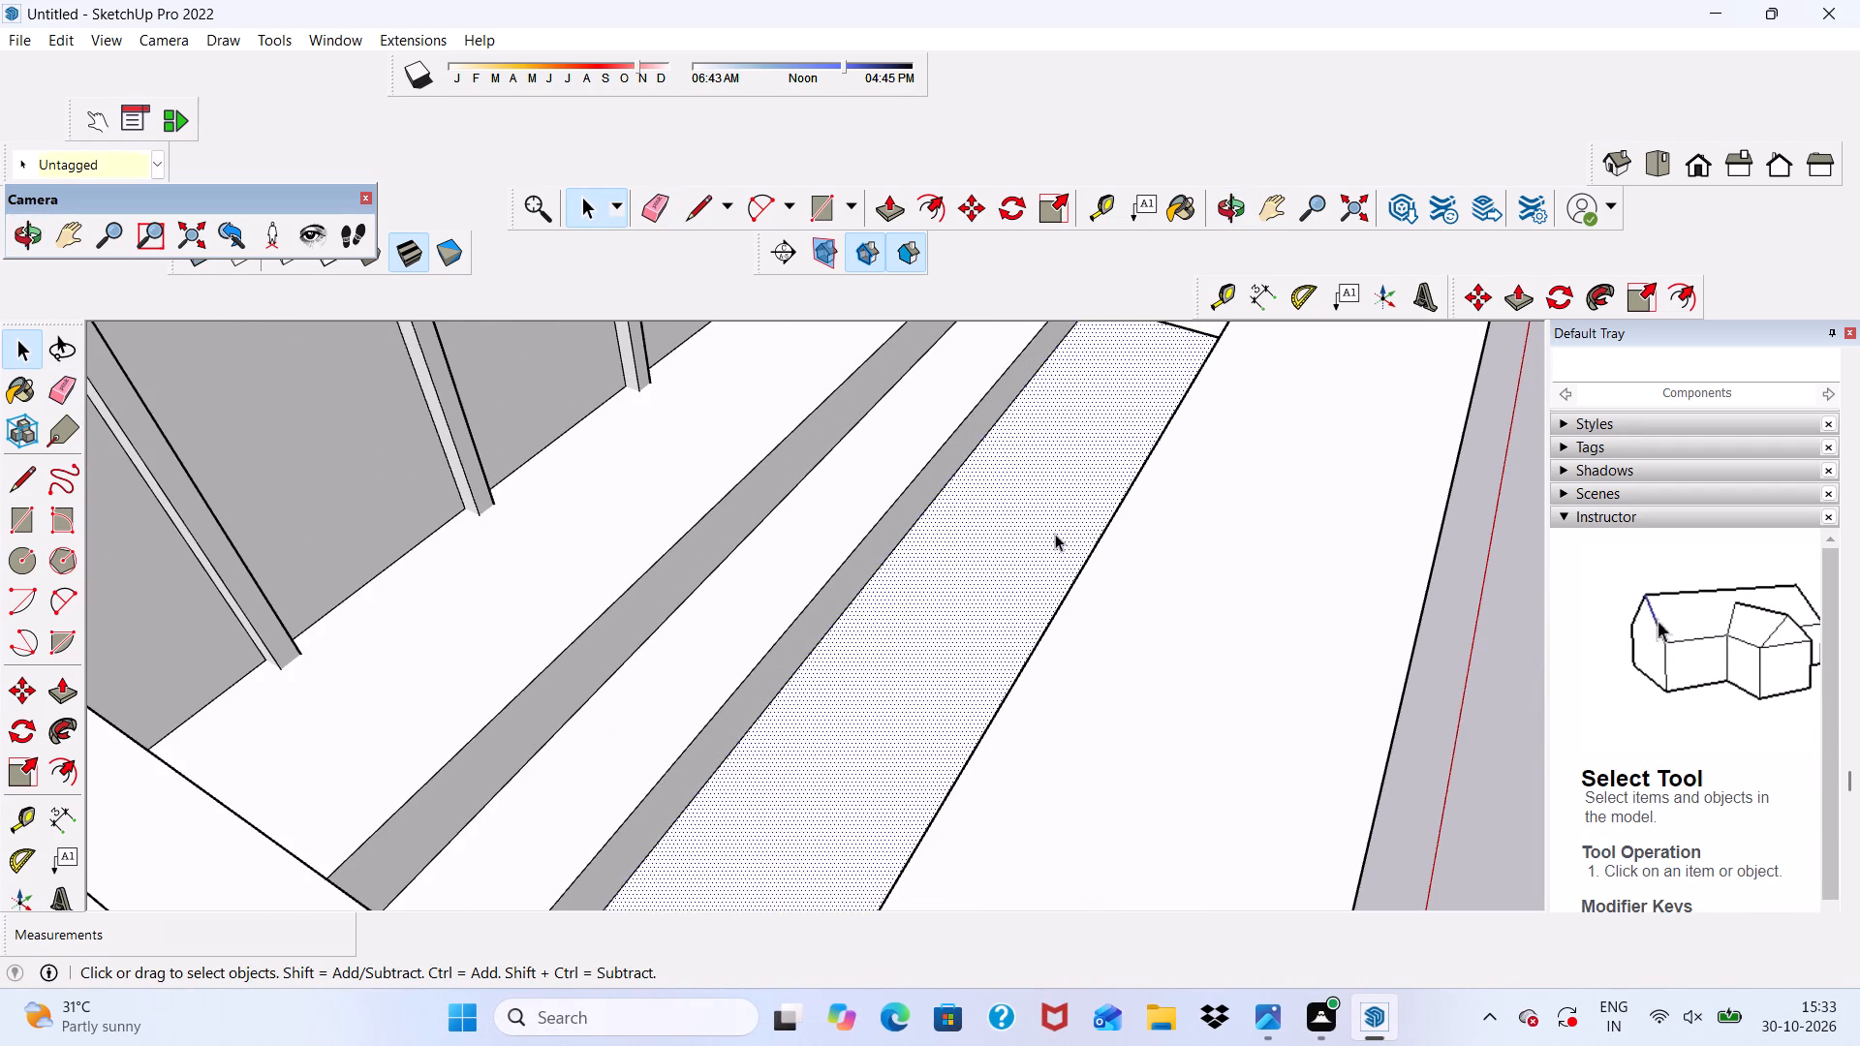
scroll(1100, 539, down, 4)
middle_drag(1098, 557, 1302, 578)
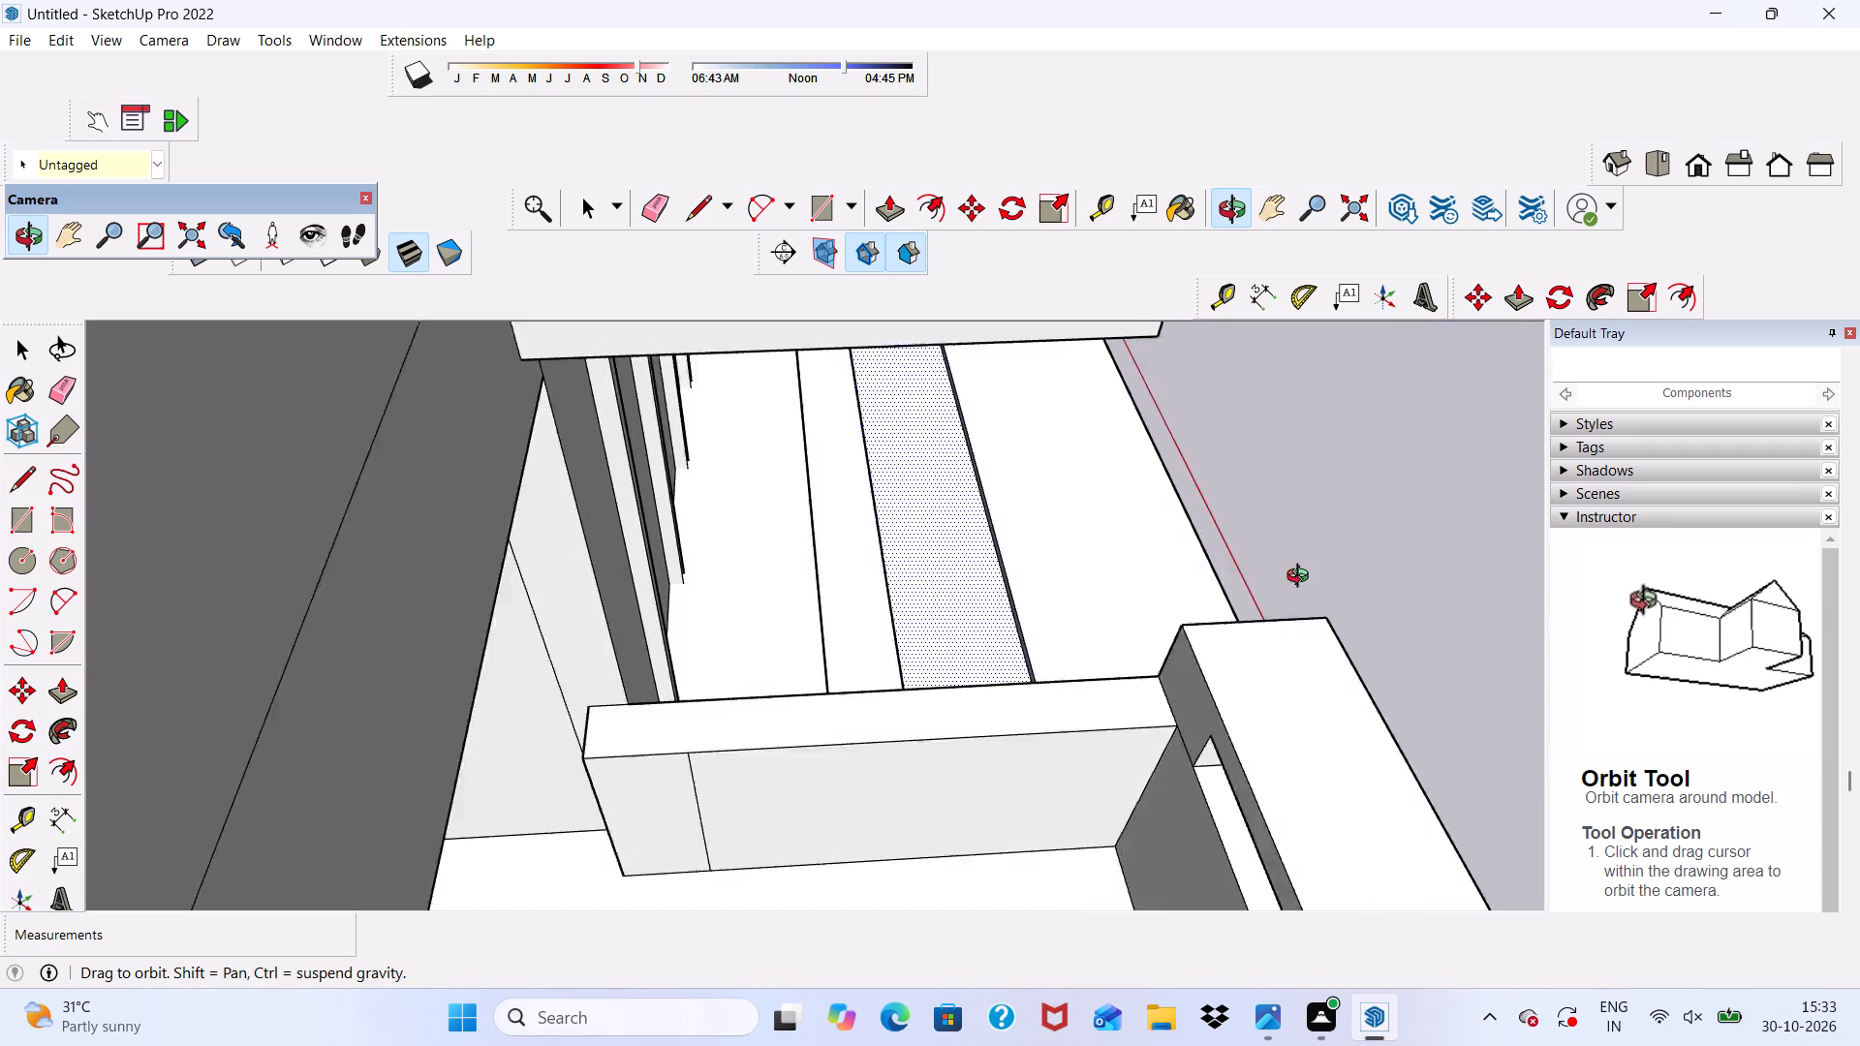
middle_drag(1302, 578, 1296, 579)
scroll(1278, 589, up, 14)
middle_drag(969, 647, 1195, 569)
scroll(1195, 569, up, 8)
click(1218, 537)
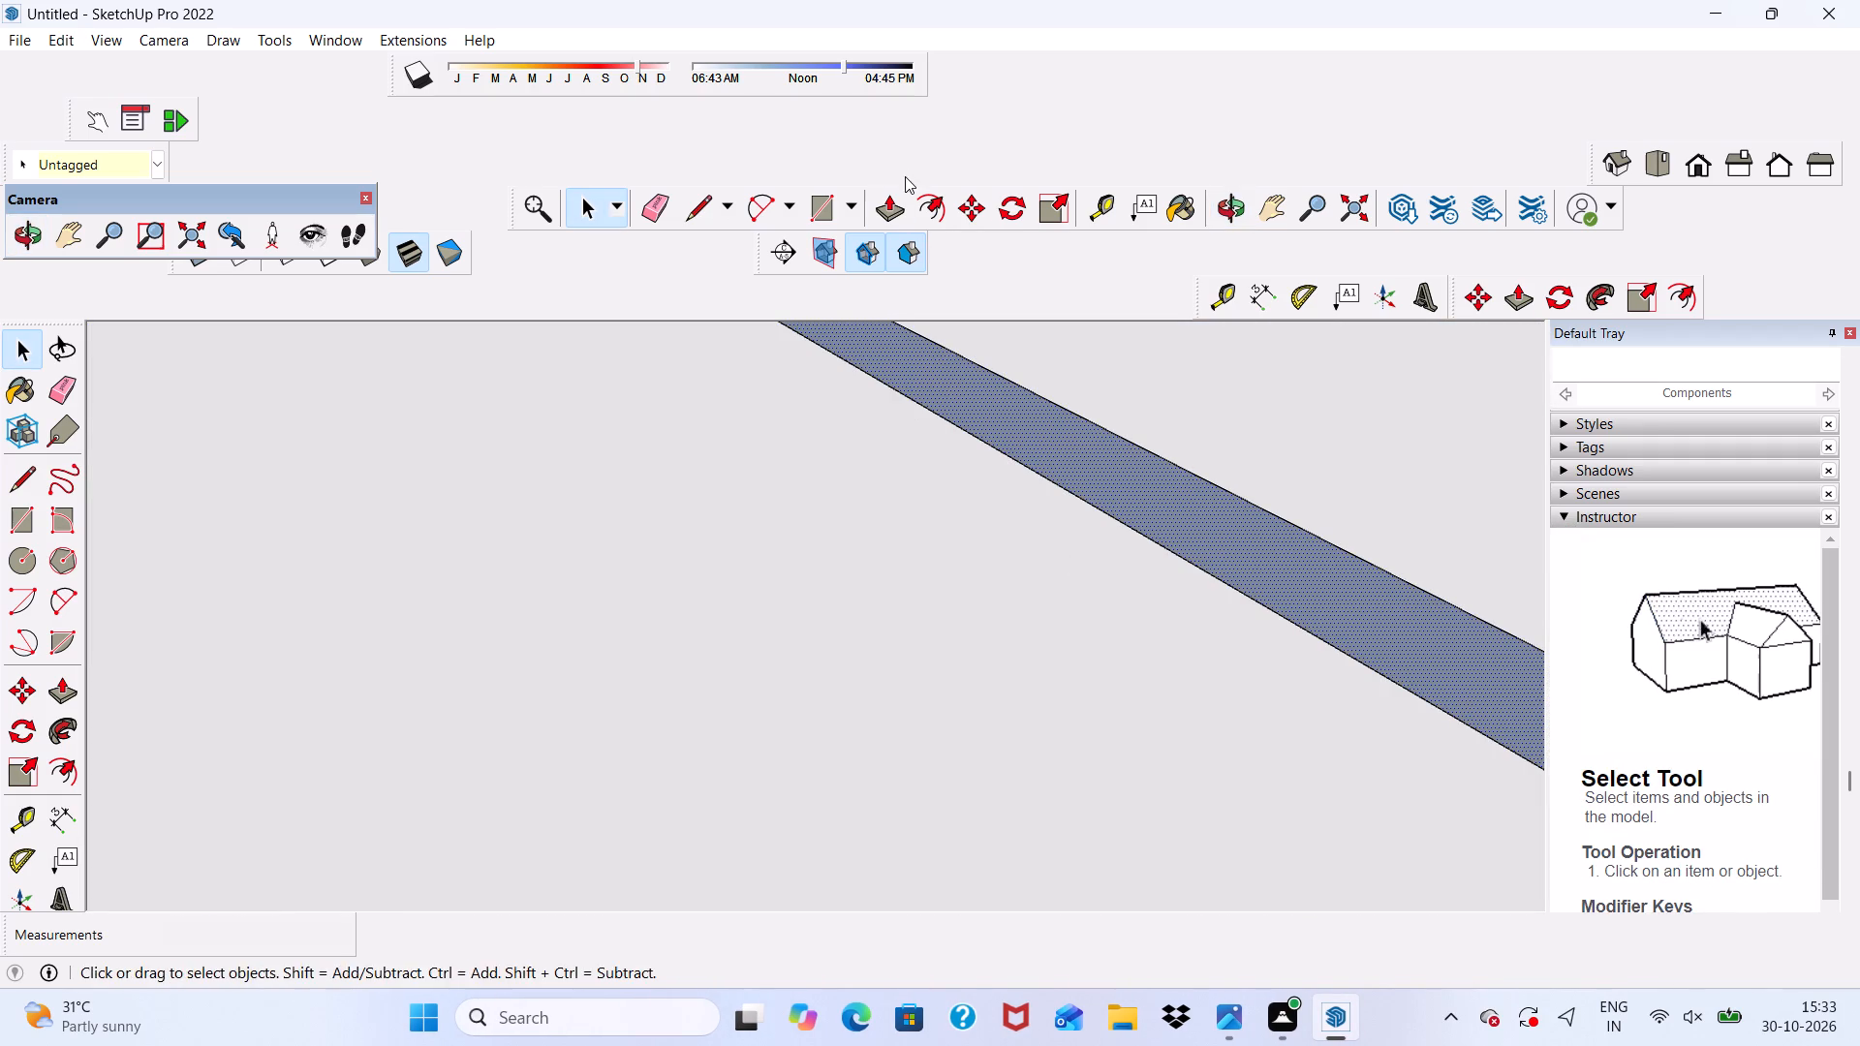
click(891, 209)
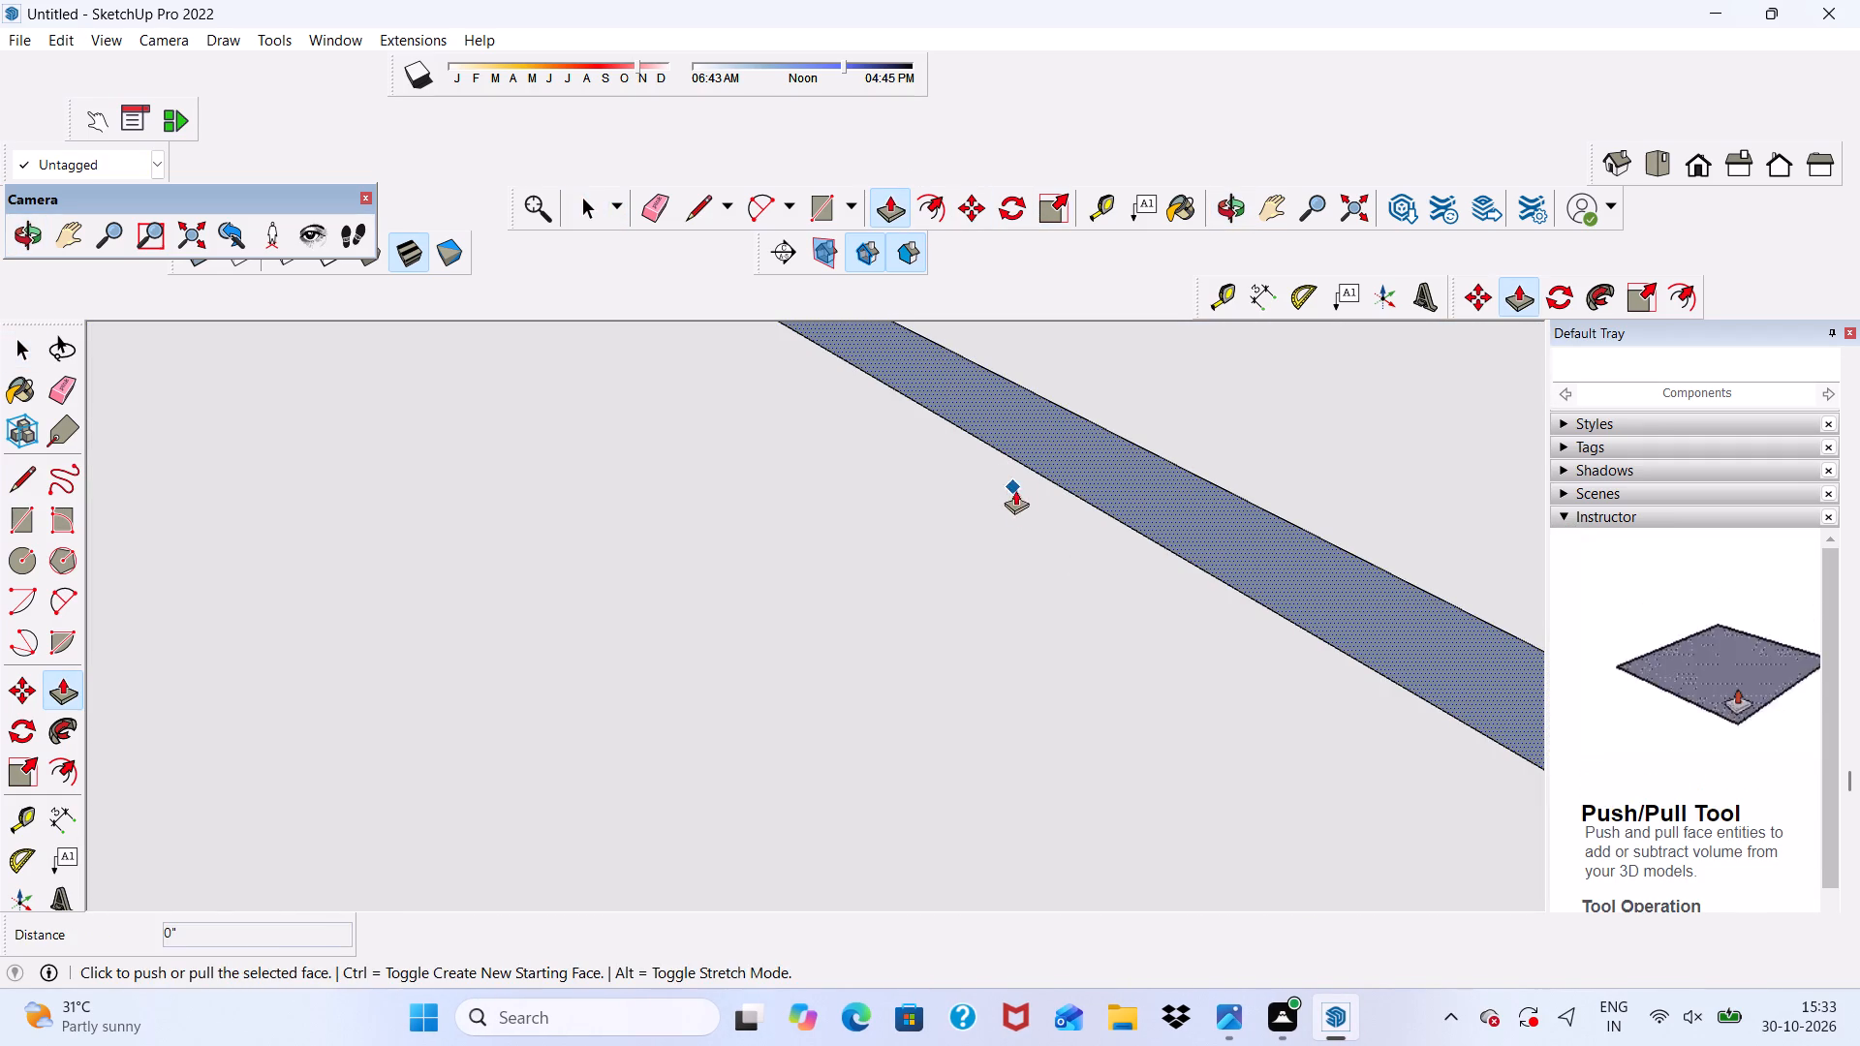
ctrl+drag(1063, 554, 1193, 464)
ctrl+click(1146, 506)
key(ctrl+z)
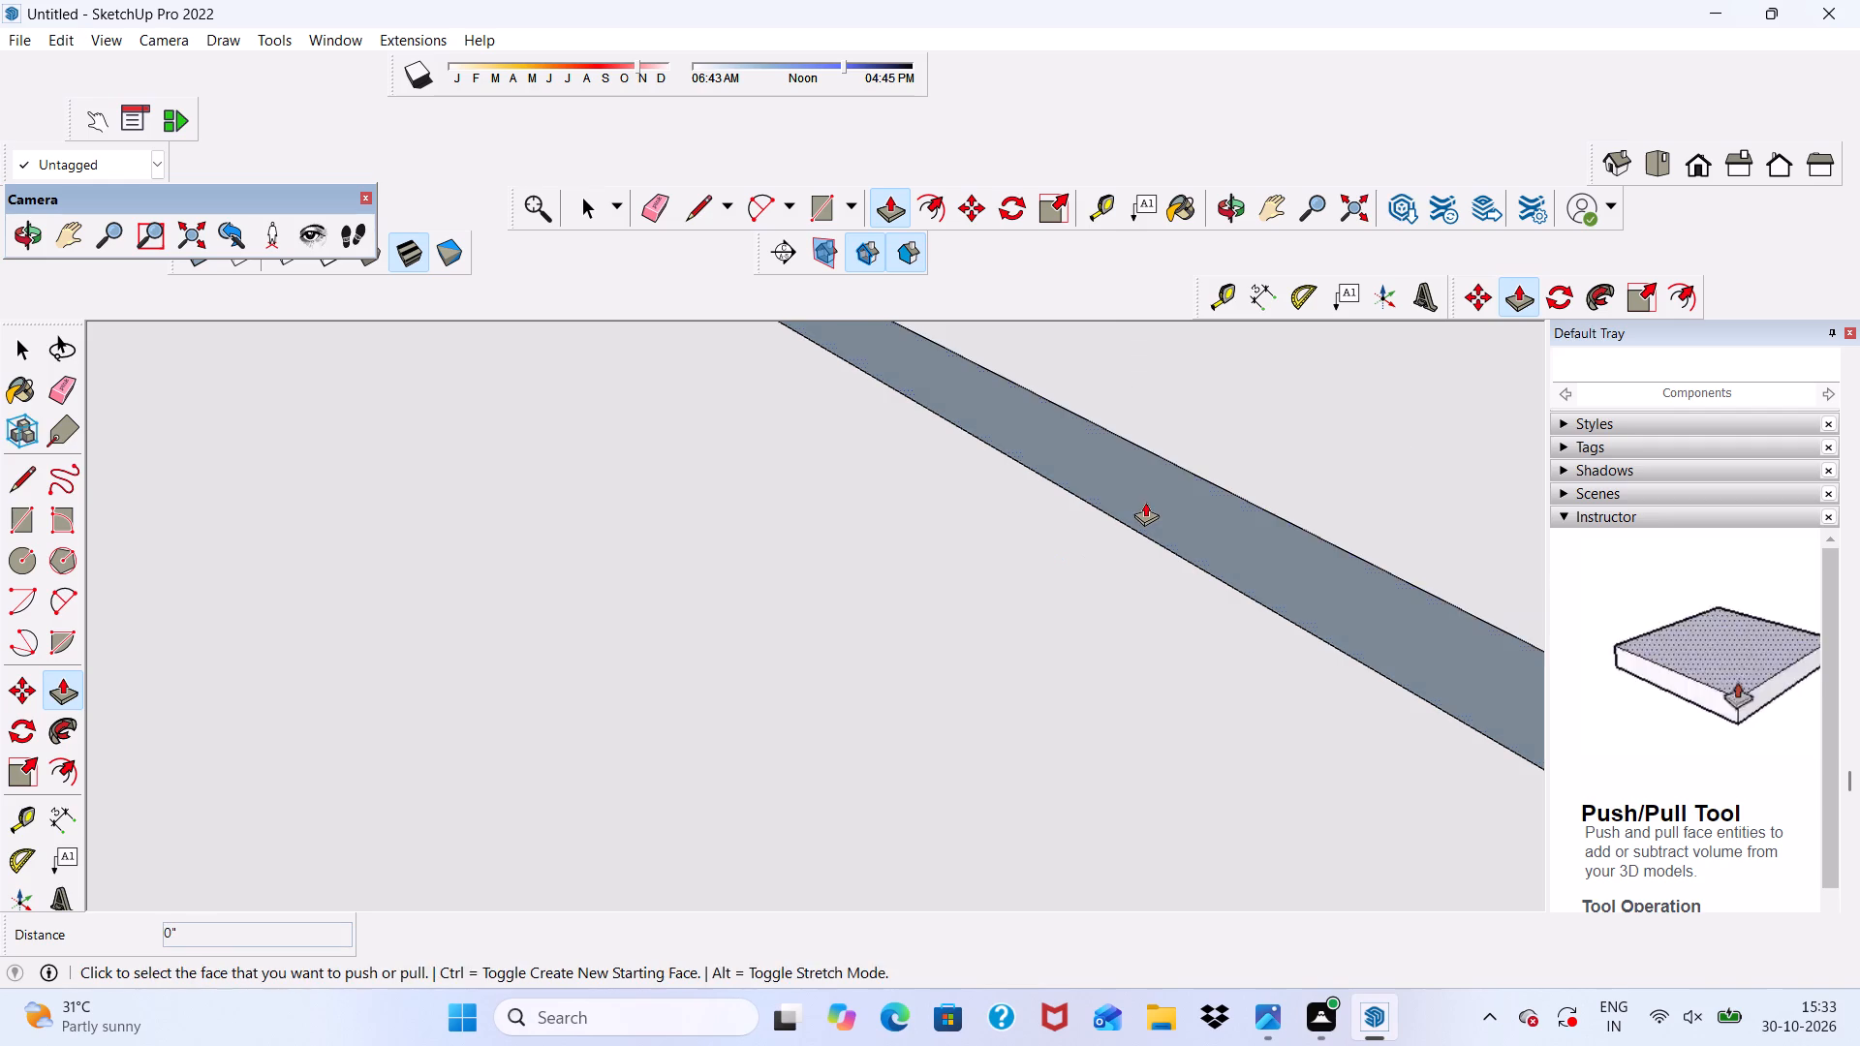
drag(1147, 499, 1169, 501)
key(ctrl+z)
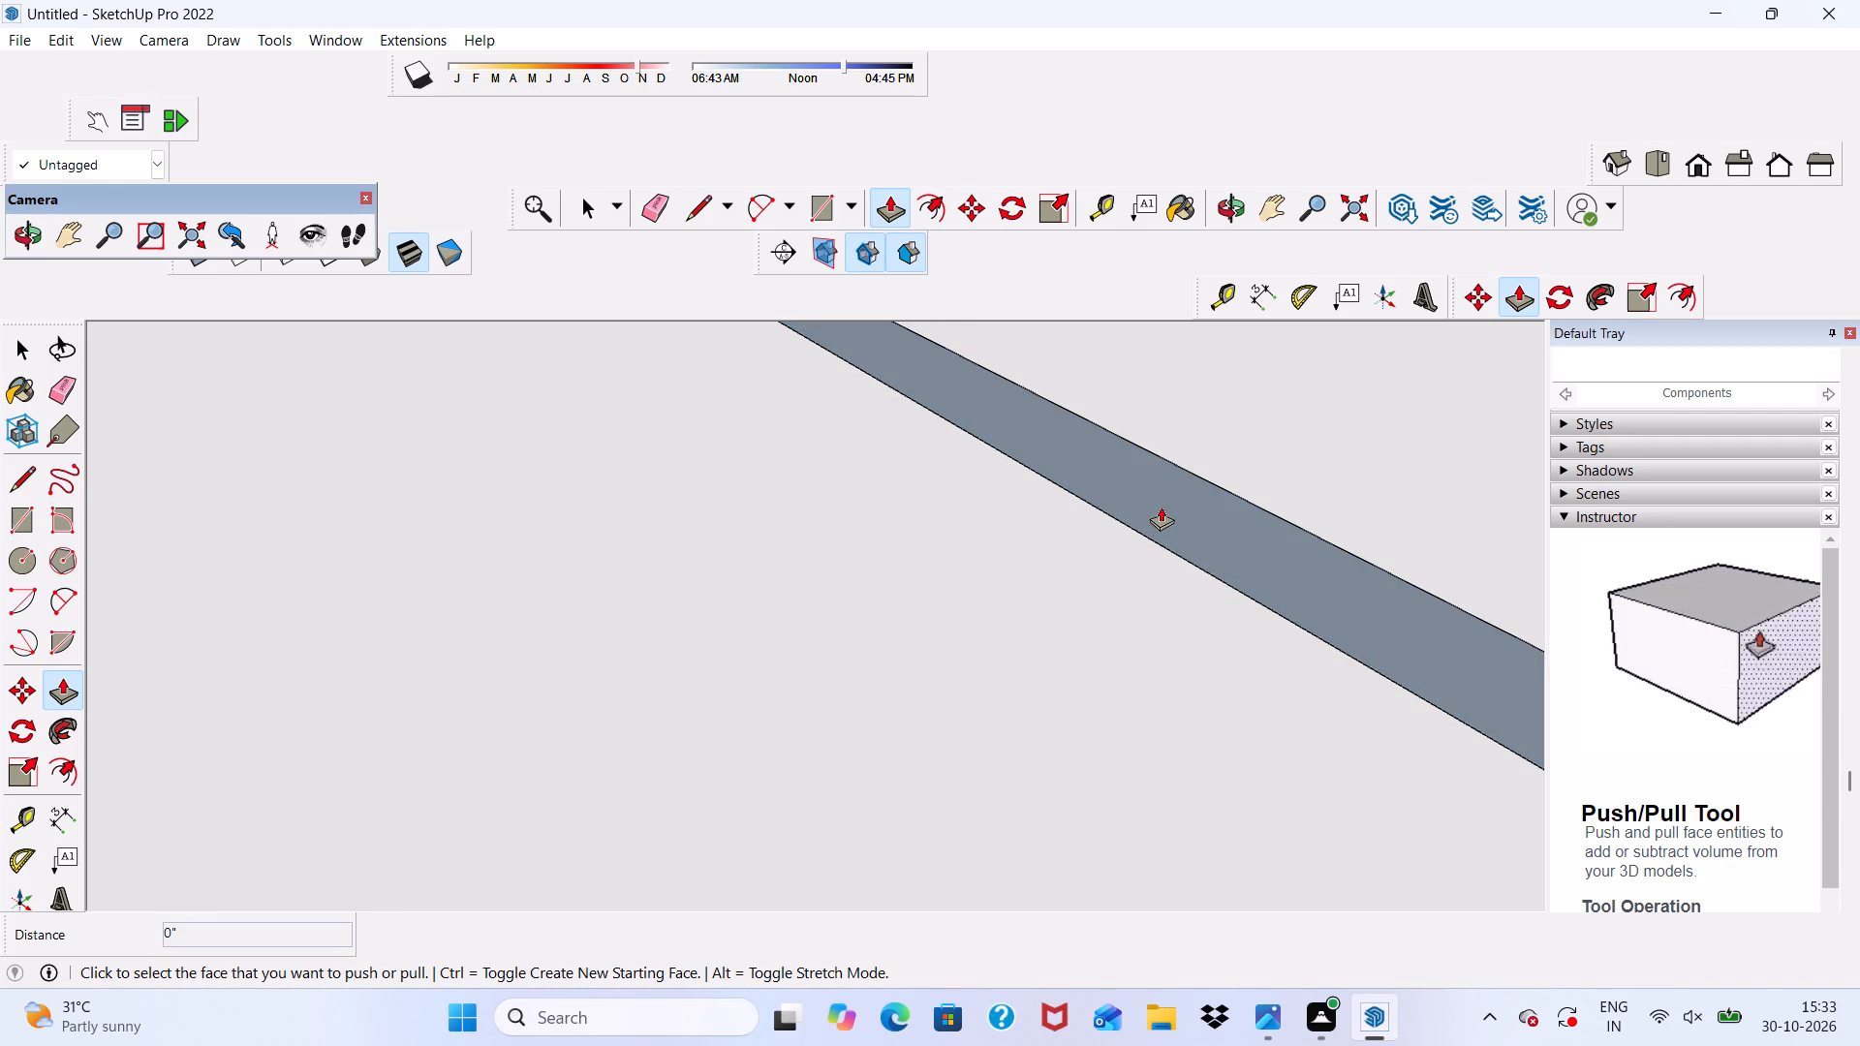
click(1162, 505)
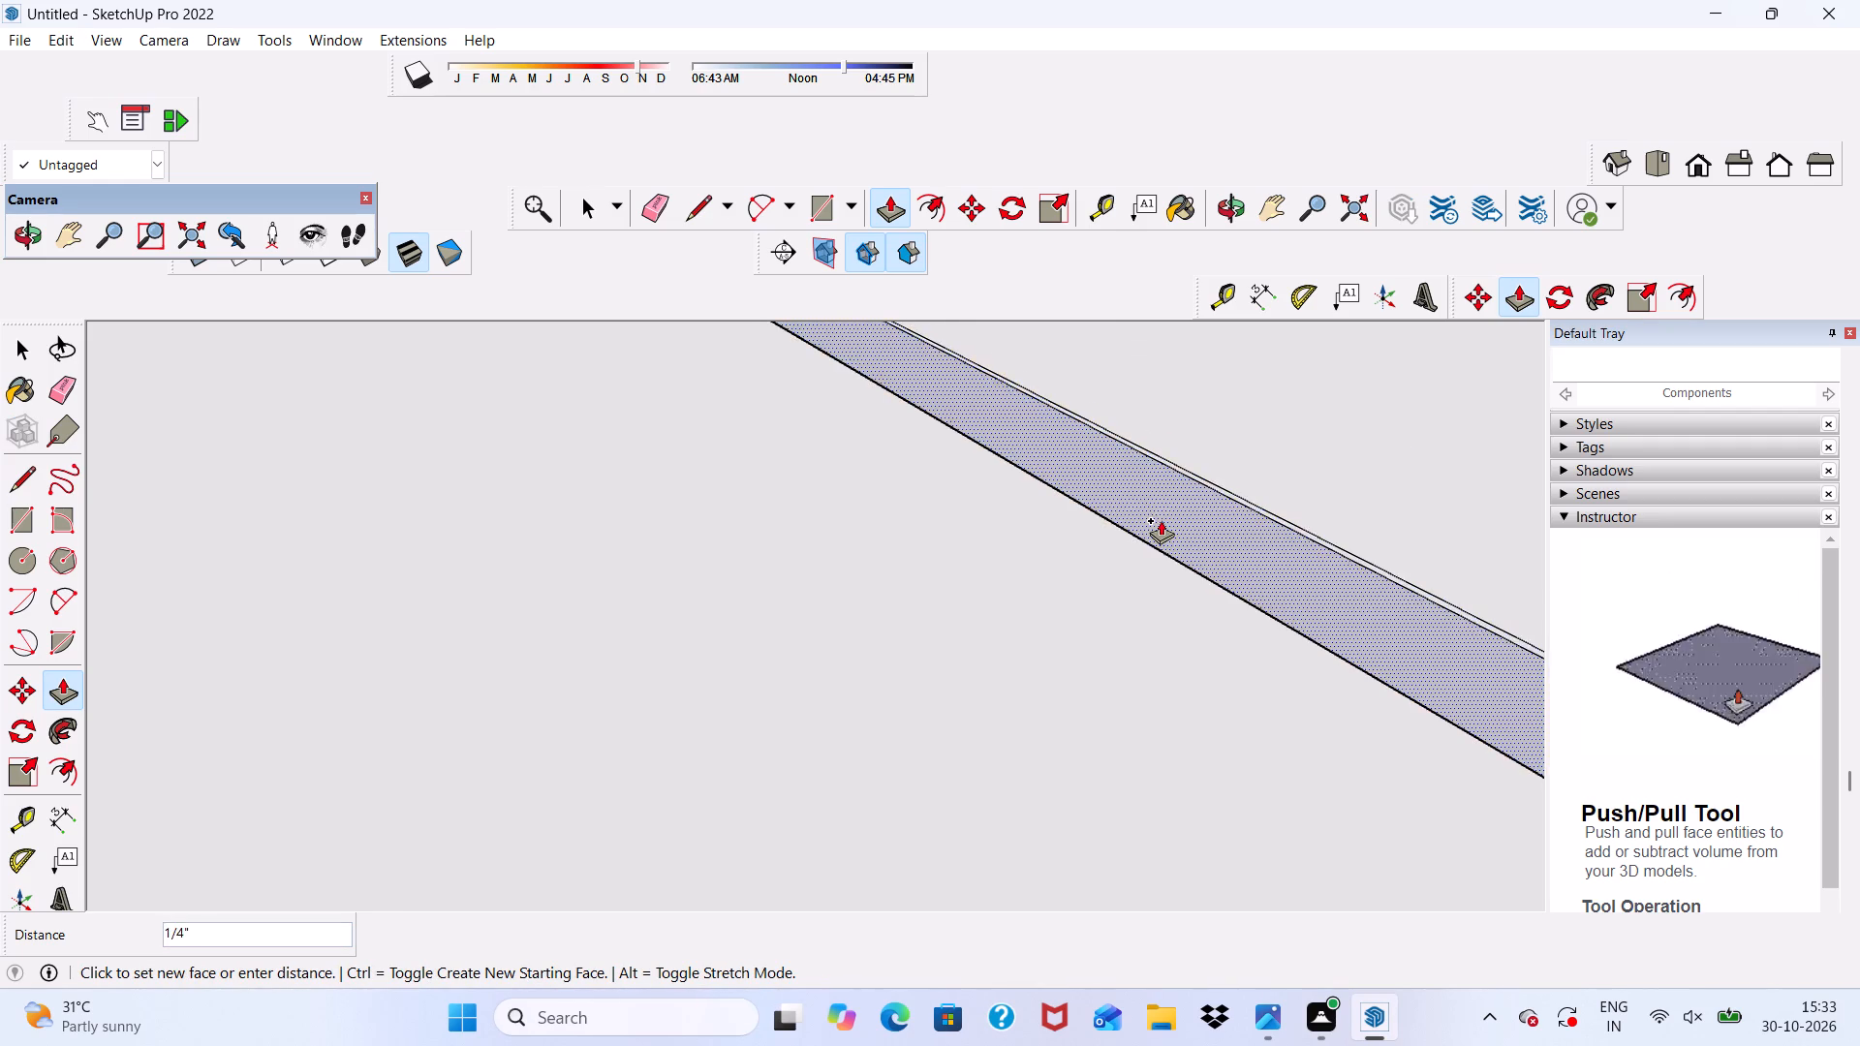
click(1170, 513)
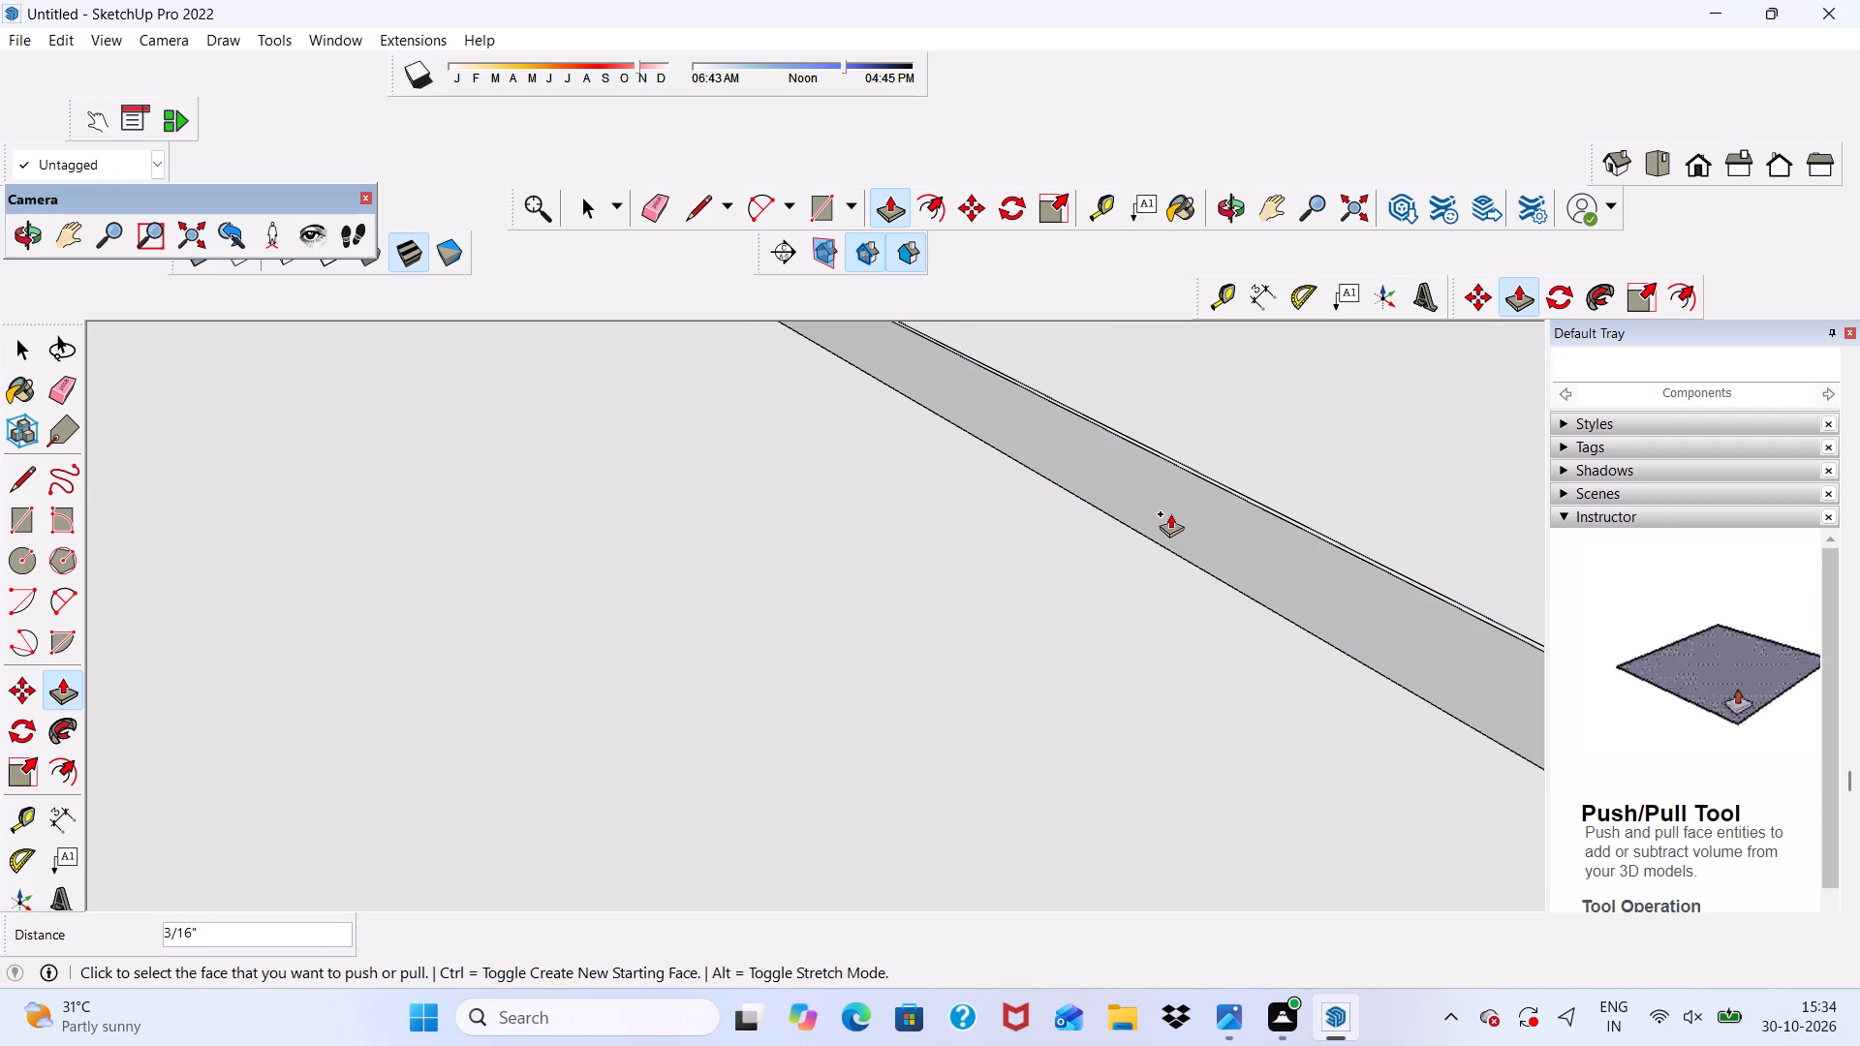
Erase the leftover thin edge running along that narrow face of the sunken strip.
click(664, 204)
scroll(1270, 510, up, 6)
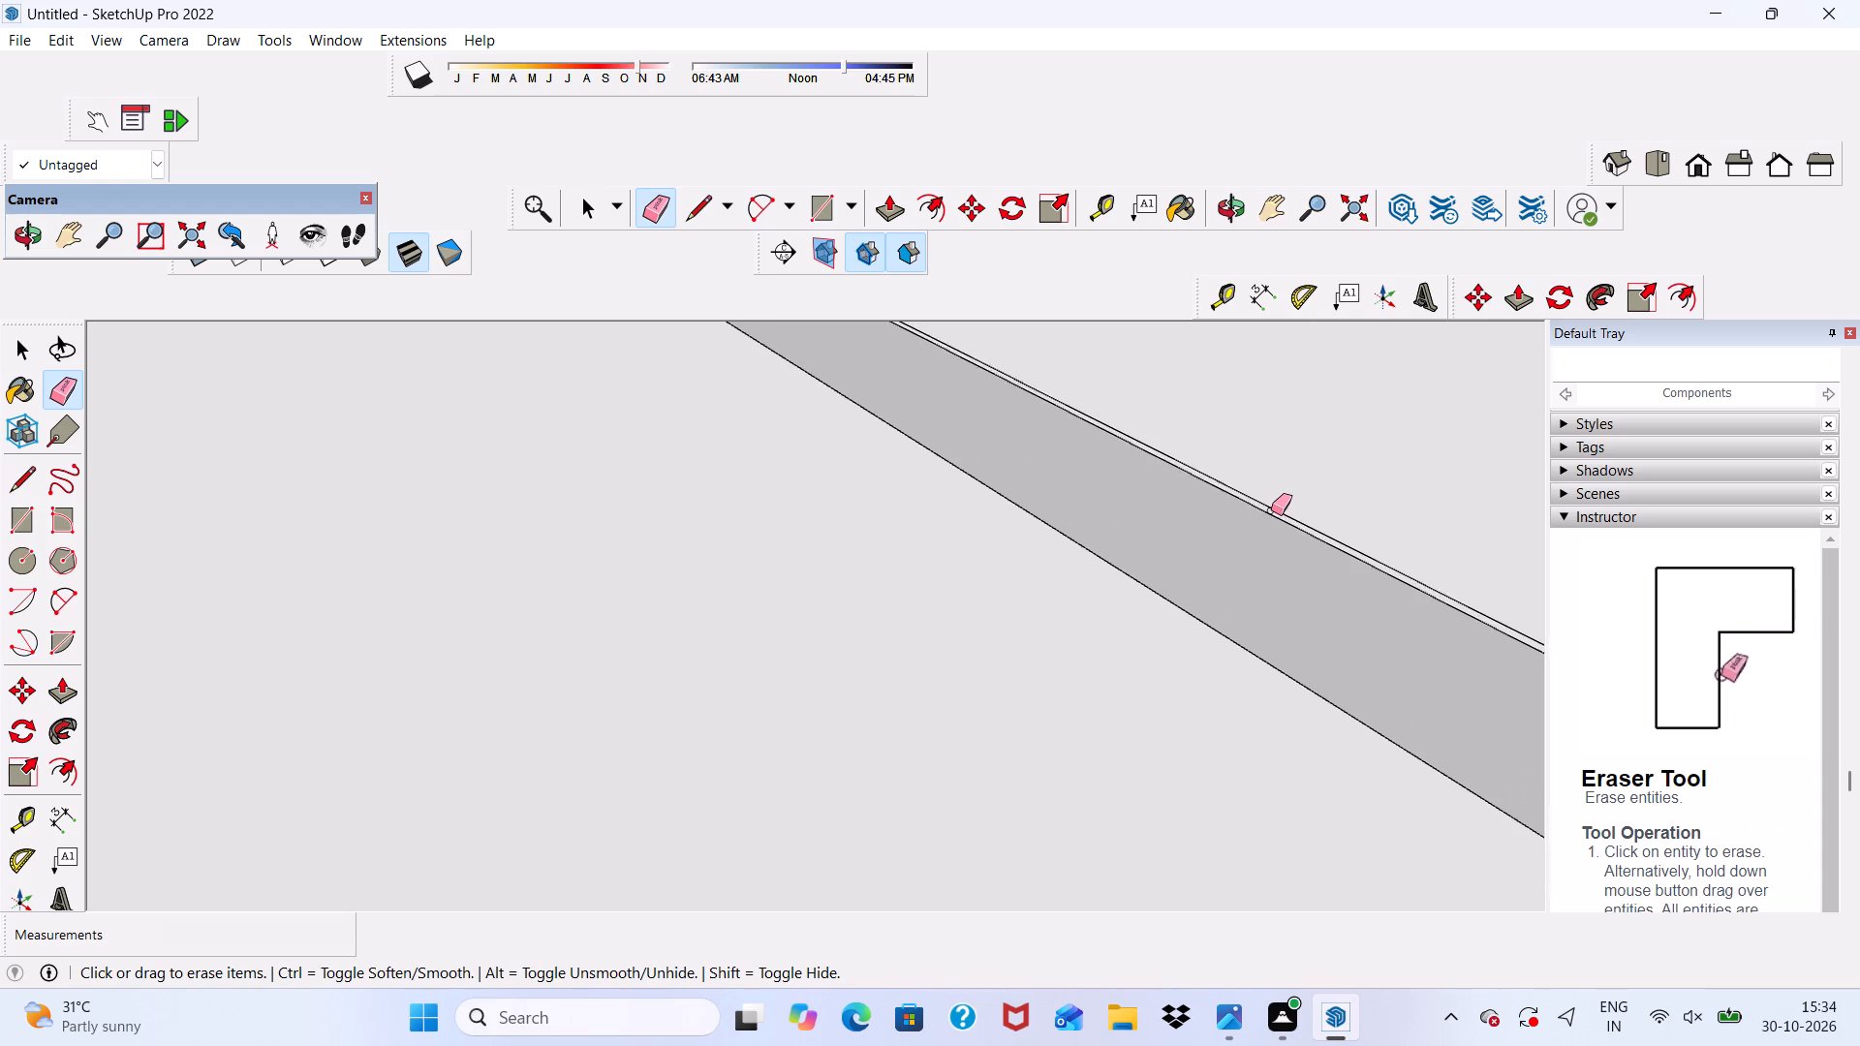
scroll(1271, 510, up, 1)
drag(1271, 510, 1281, 502)
scroll(1203, 490, down, 19)
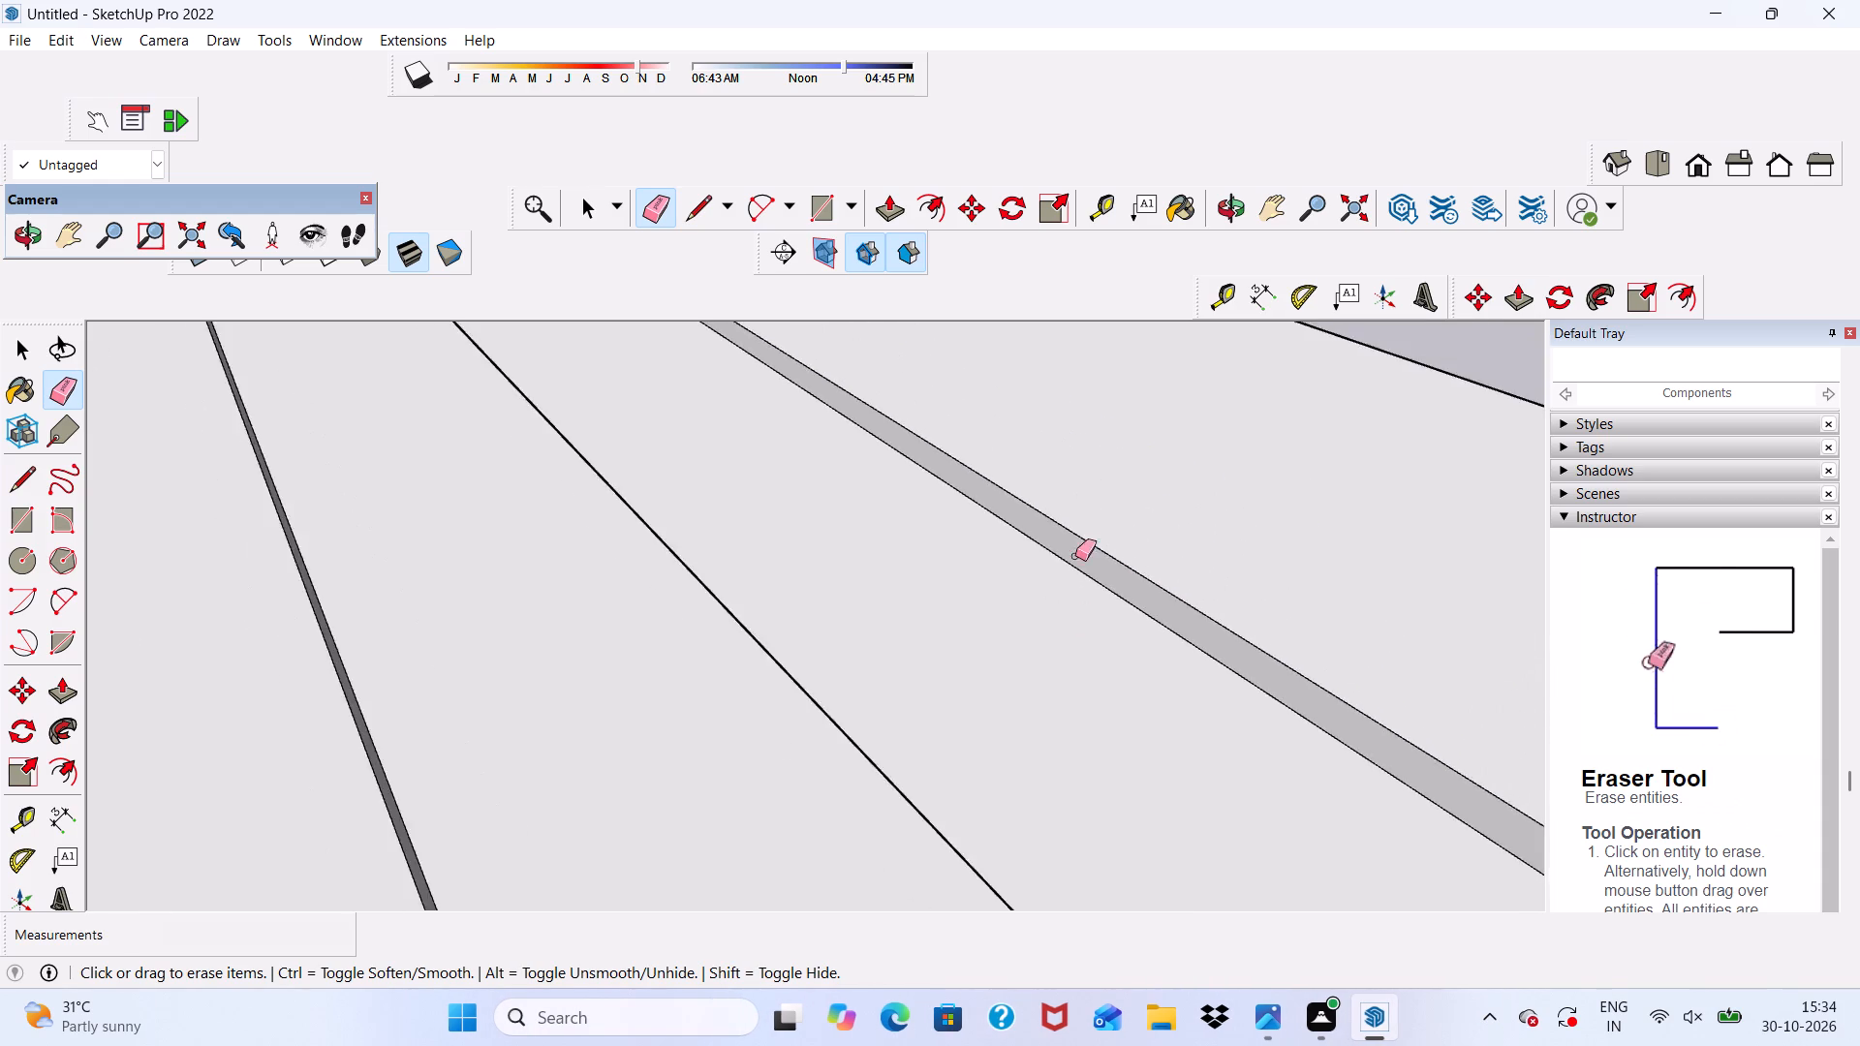
scroll(1075, 556, down, 4)
Raise the sunken strip at the foot of the steps 2 5/8" so it is flush with the front plinth.
click(1689, 179)
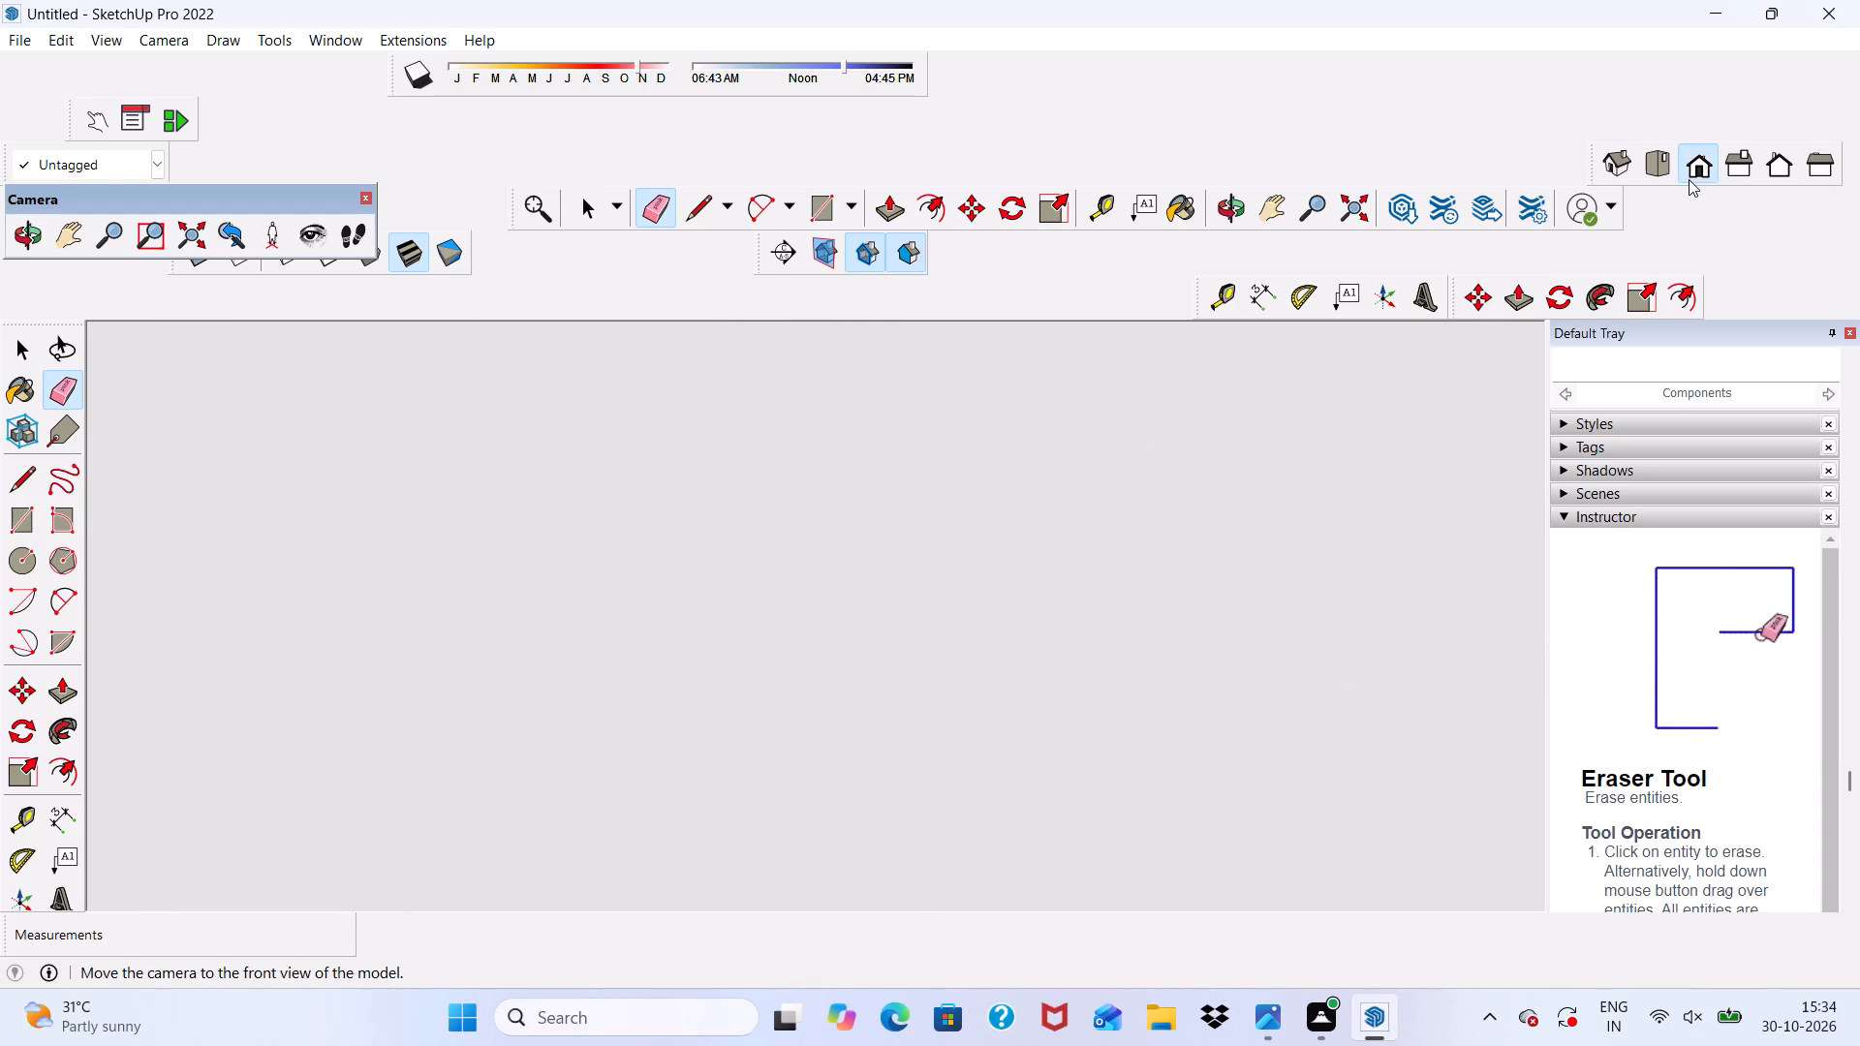
scroll(1451, 358, down, 8)
middle_drag(1255, 556, 1001, 743)
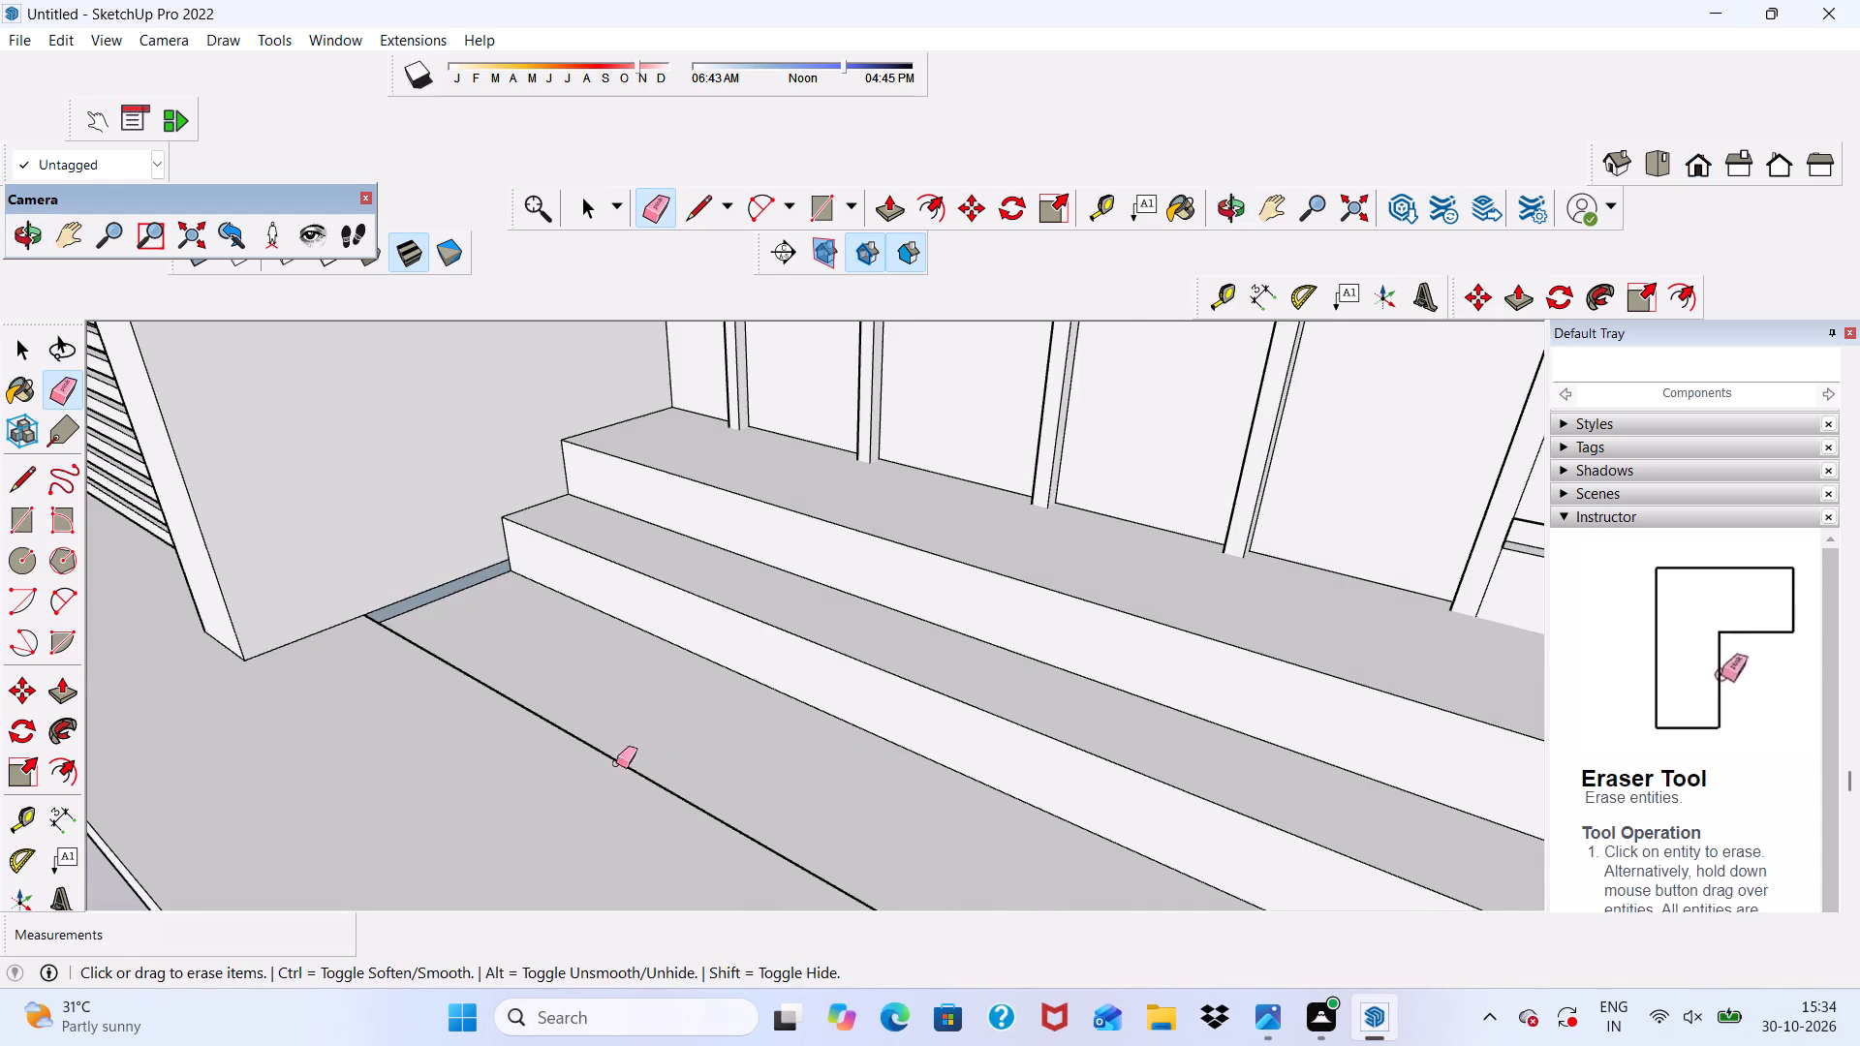
scroll(544, 688, up, 3)
key(space)
scroll(397, 570, up, 9)
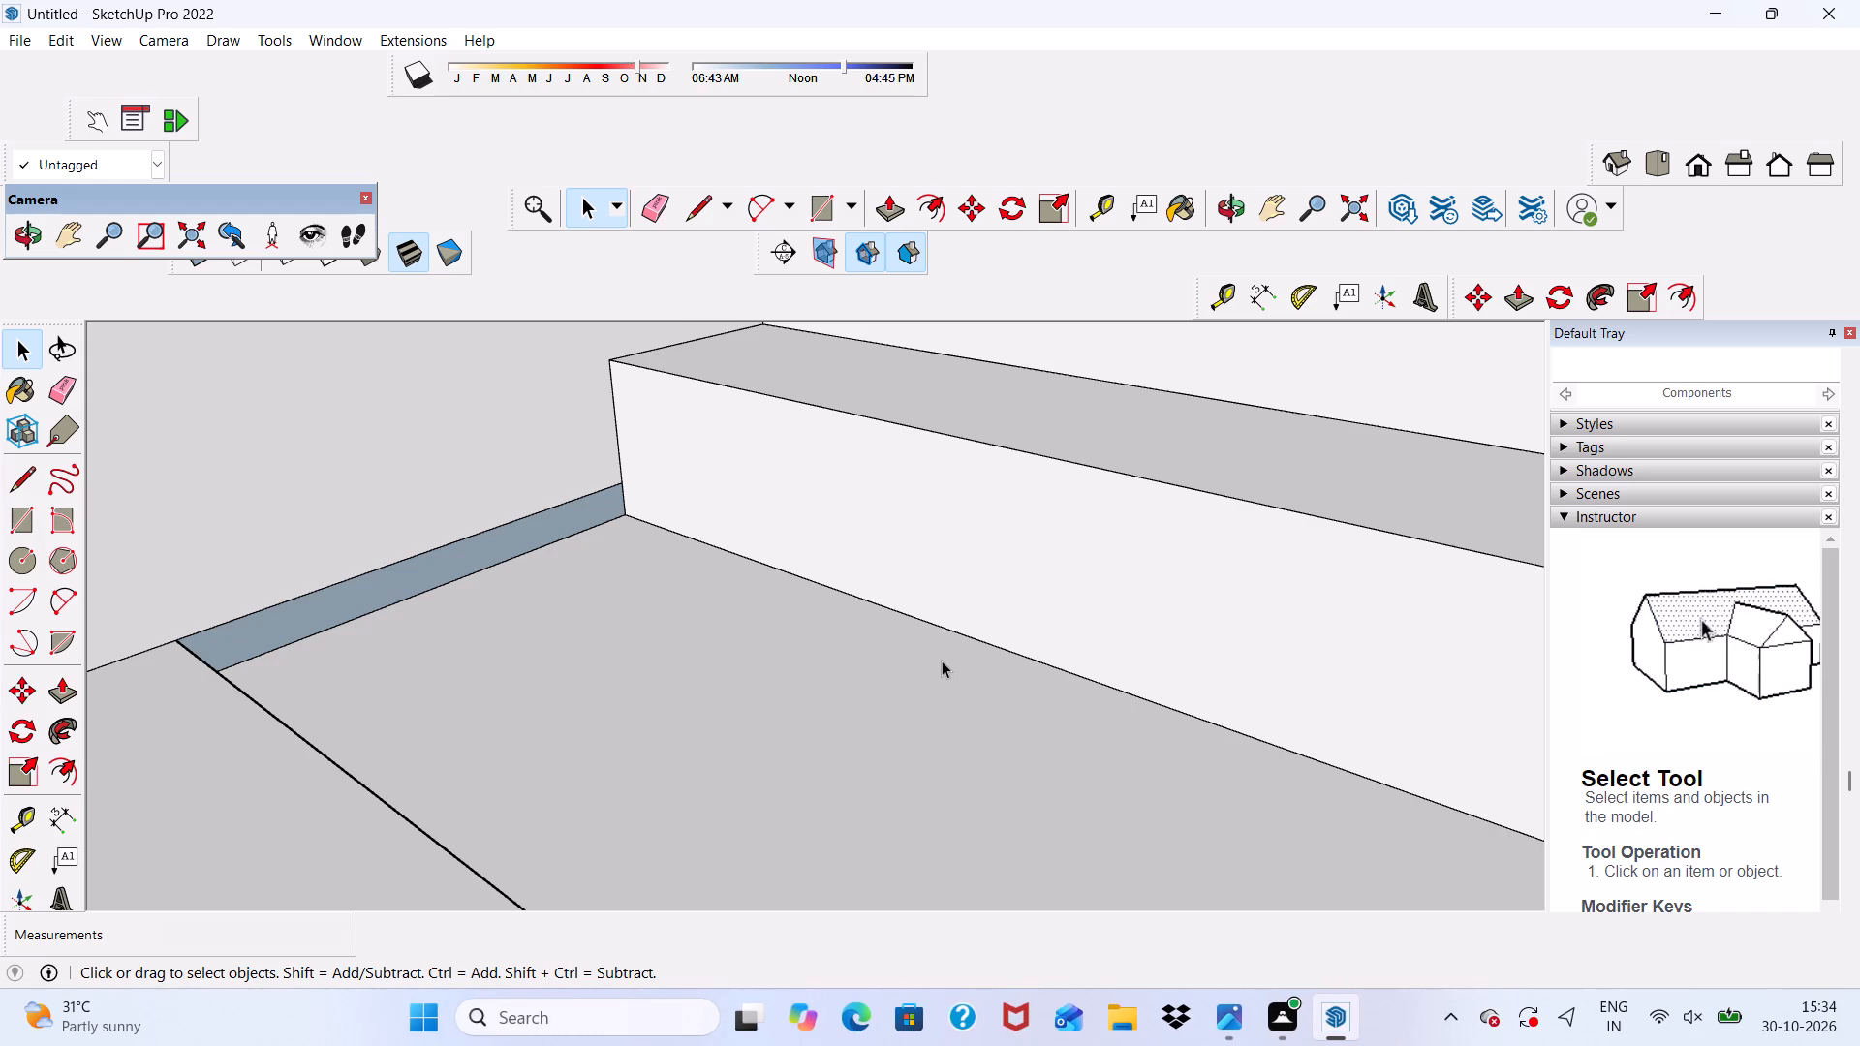
key(space)
scroll(1039, 680, down, 6)
scroll(993, 565, down, 9)
middle_drag(719, 668, 900, 580)
scroll(900, 580, up, 2)
scroll(900, 580, down, 7)
middle_drag(900, 569, 834, 671)
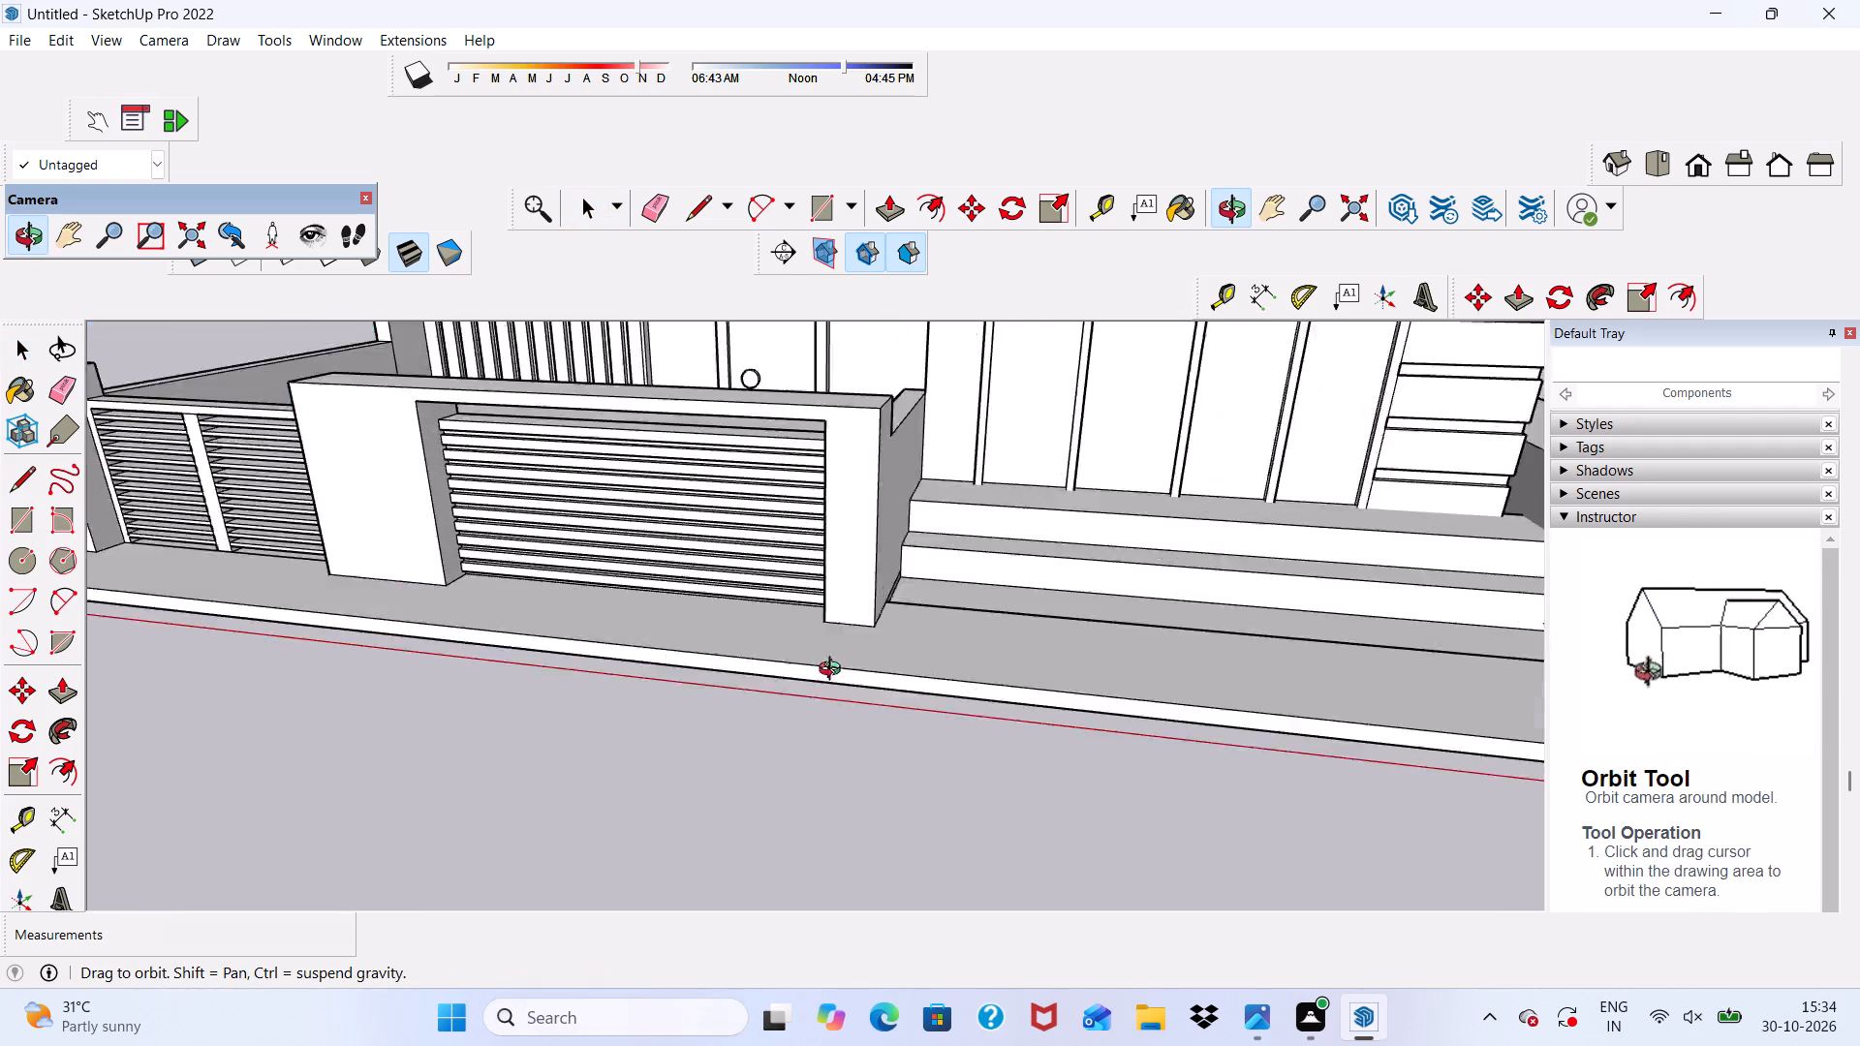
middle_drag(834, 671, 795, 701)
scroll(886, 720, up, 4)
click(928, 637)
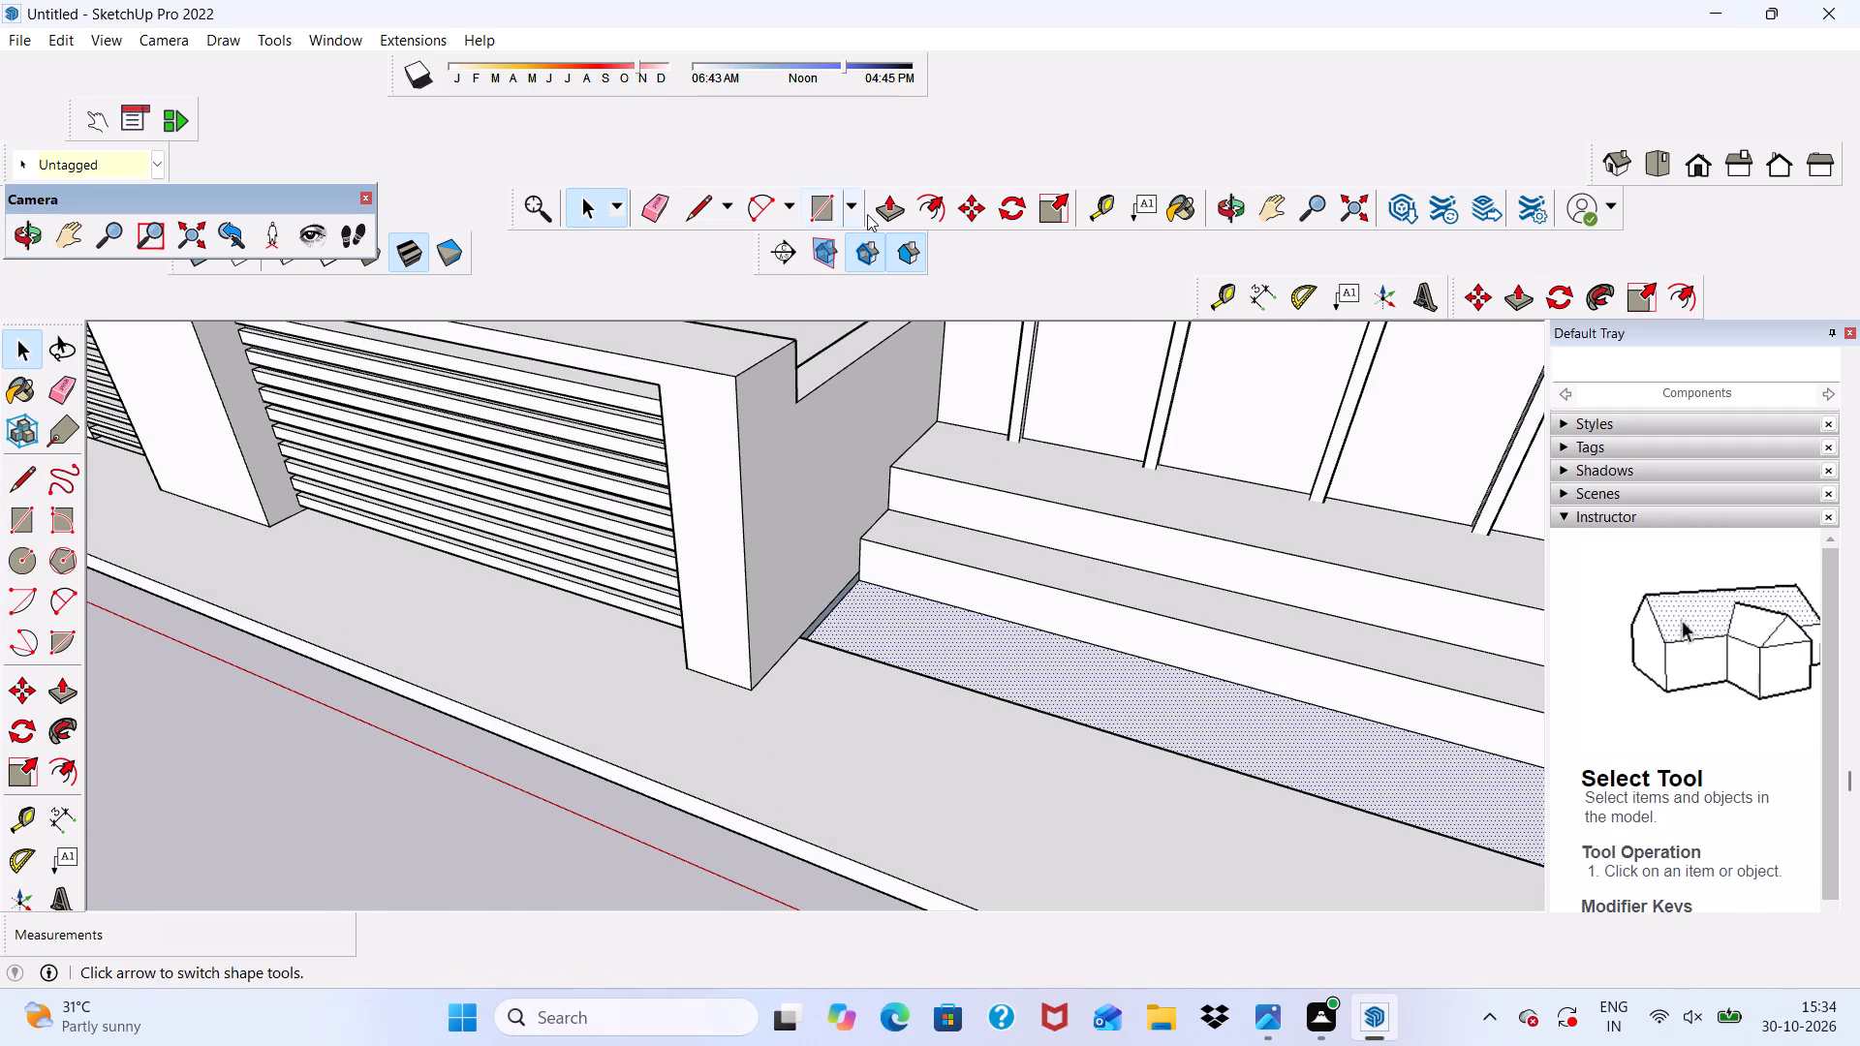
click(874, 200)
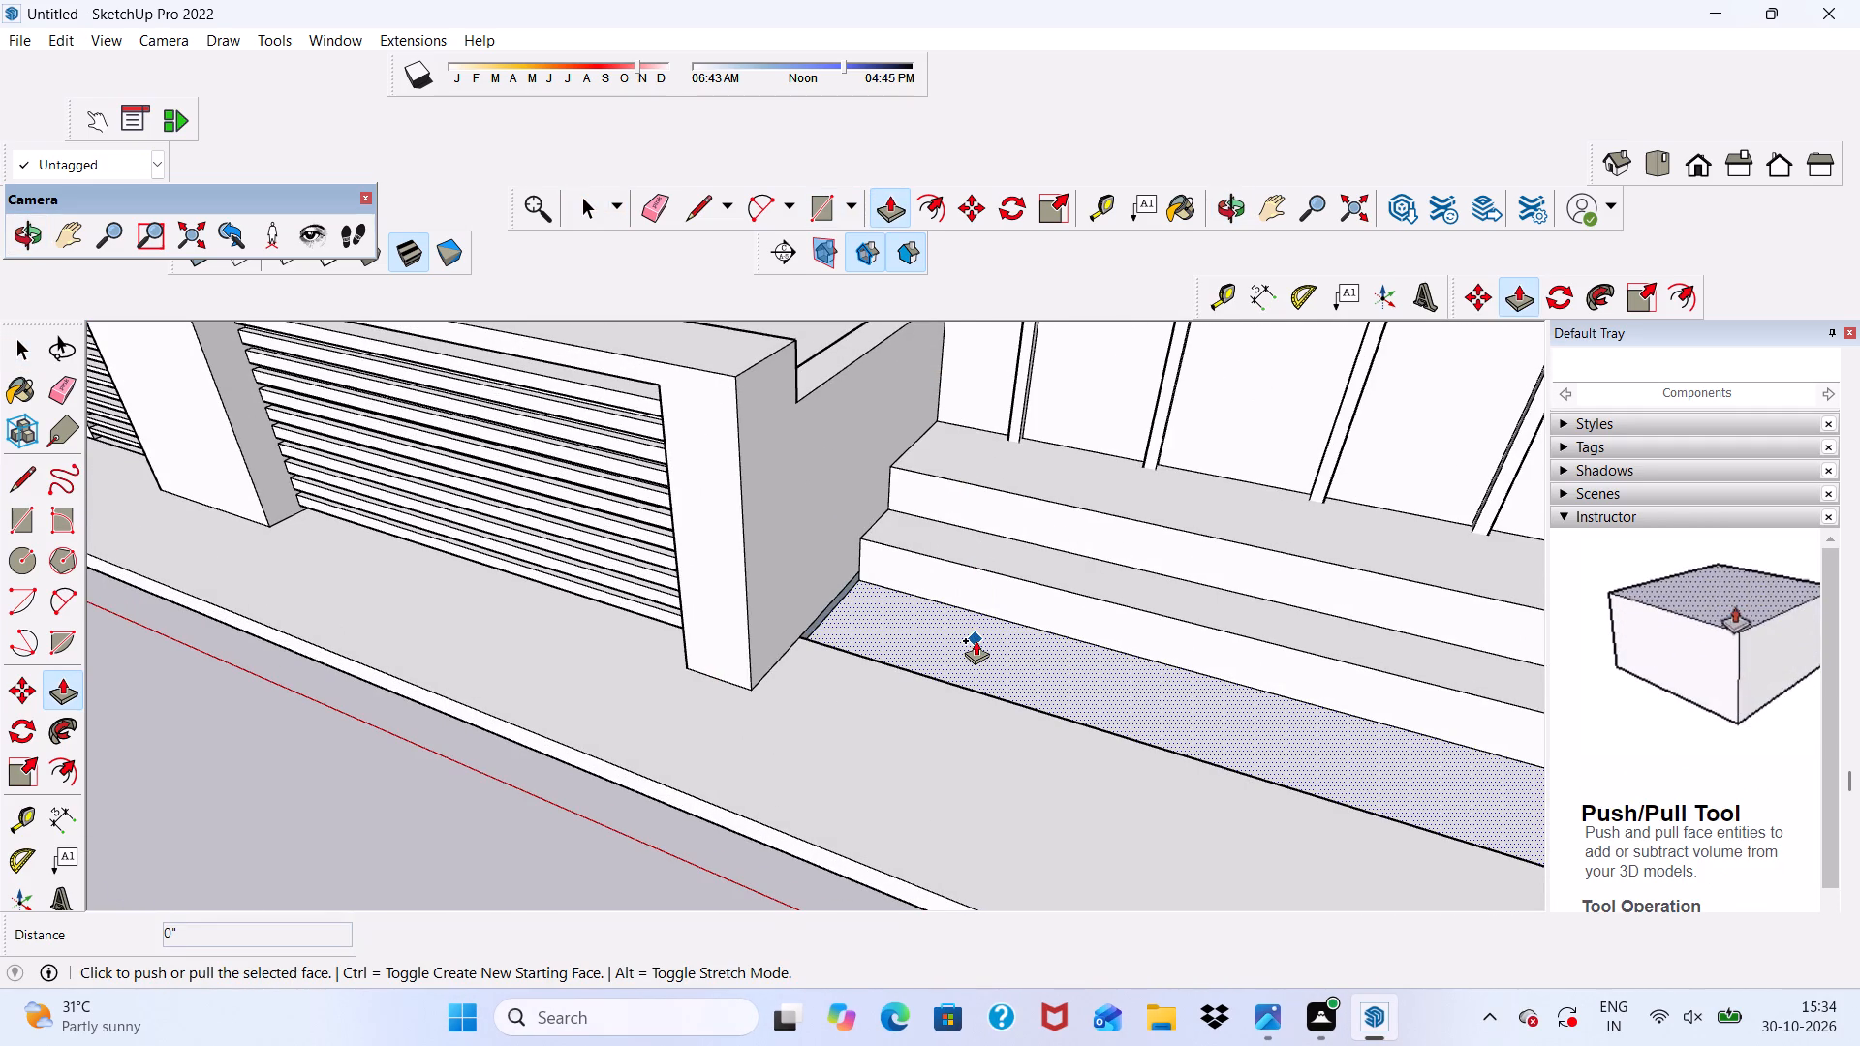
click(975, 642)
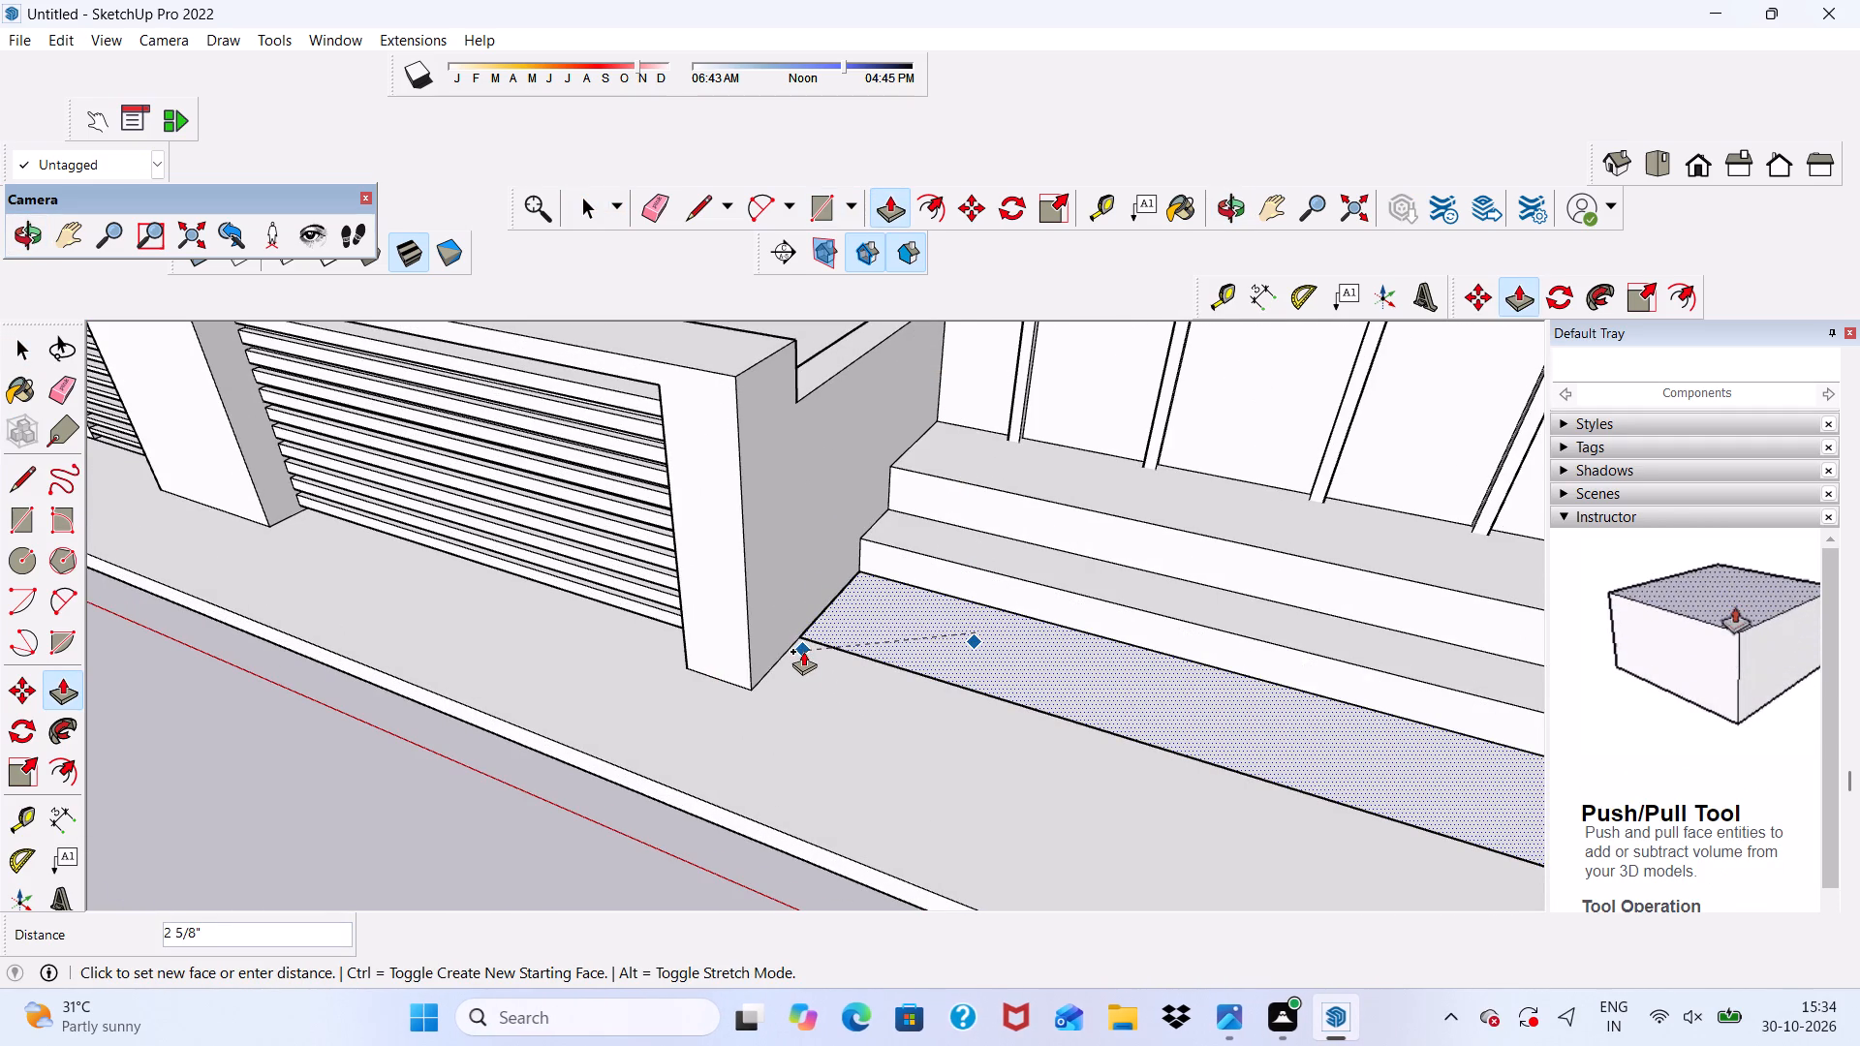
click(801, 651)
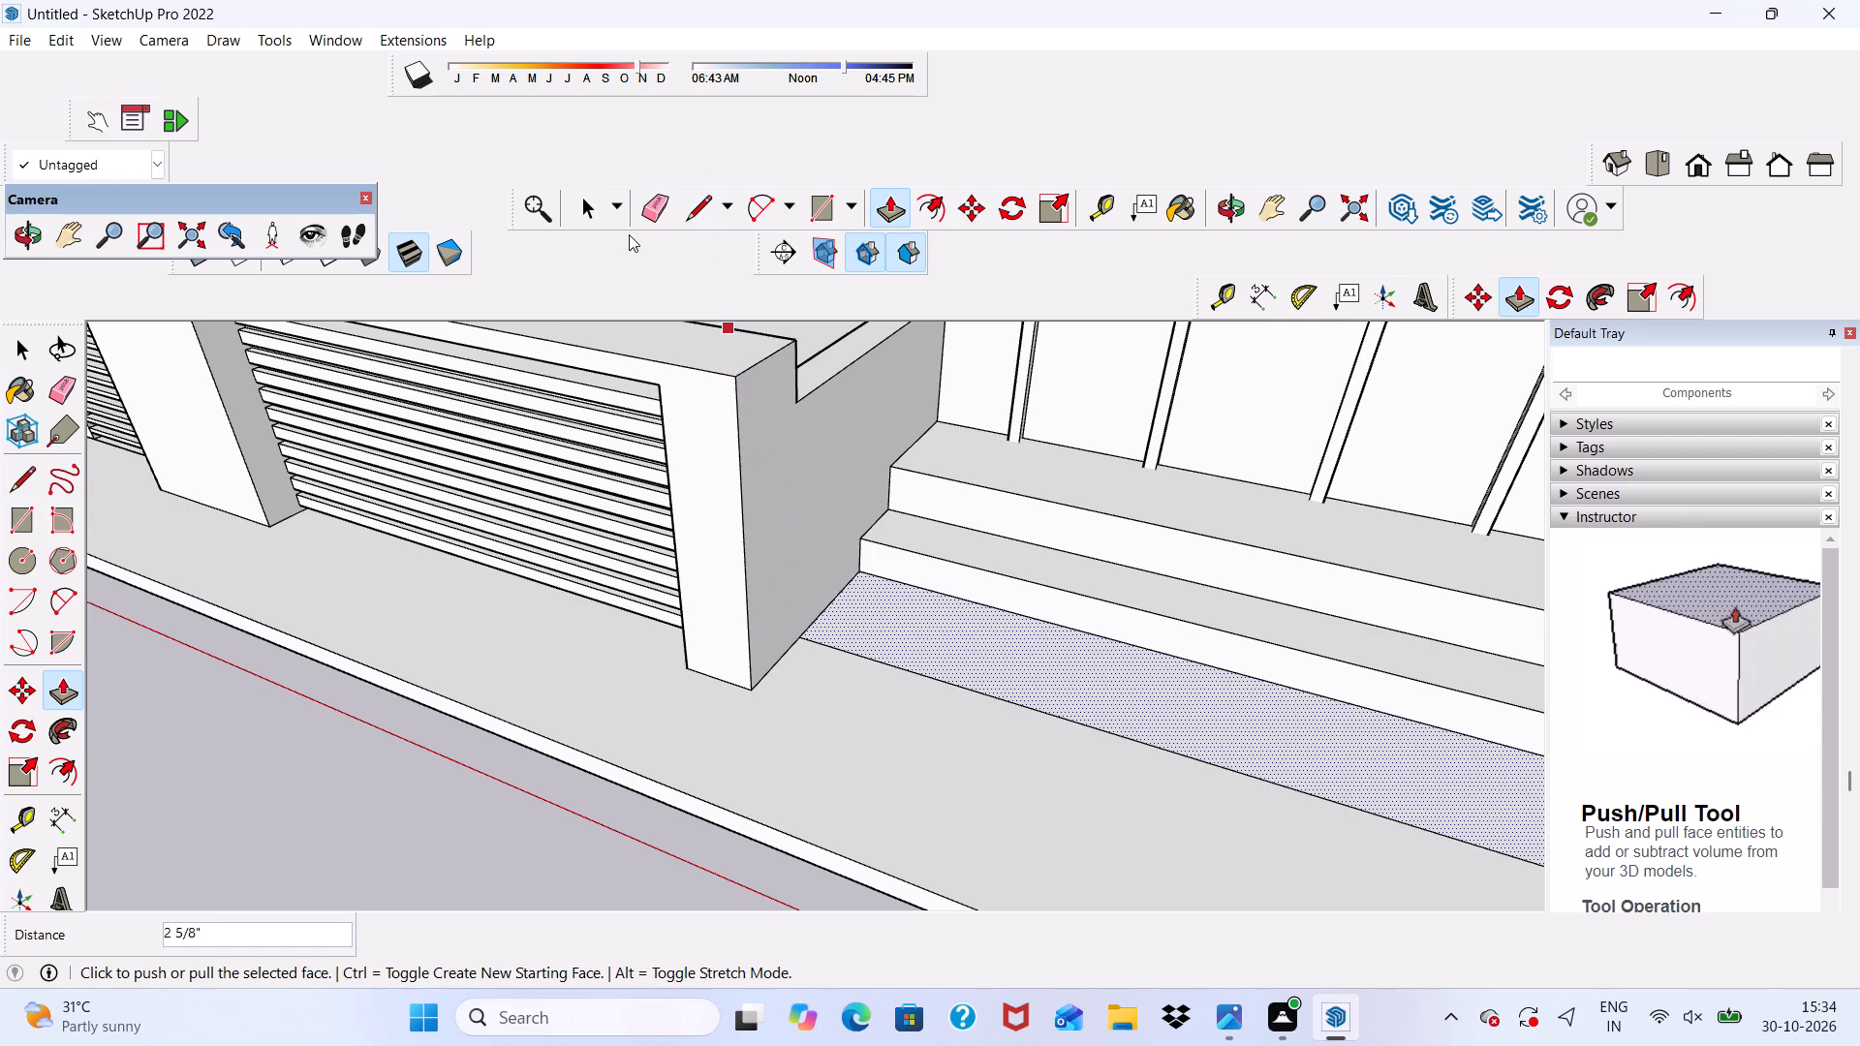
Erase the long dividing edge on the plinth between the raised strip and the rest of the paving.
click(646, 203)
drag(877, 662, 885, 674)
scroll(818, 615, down, 7)
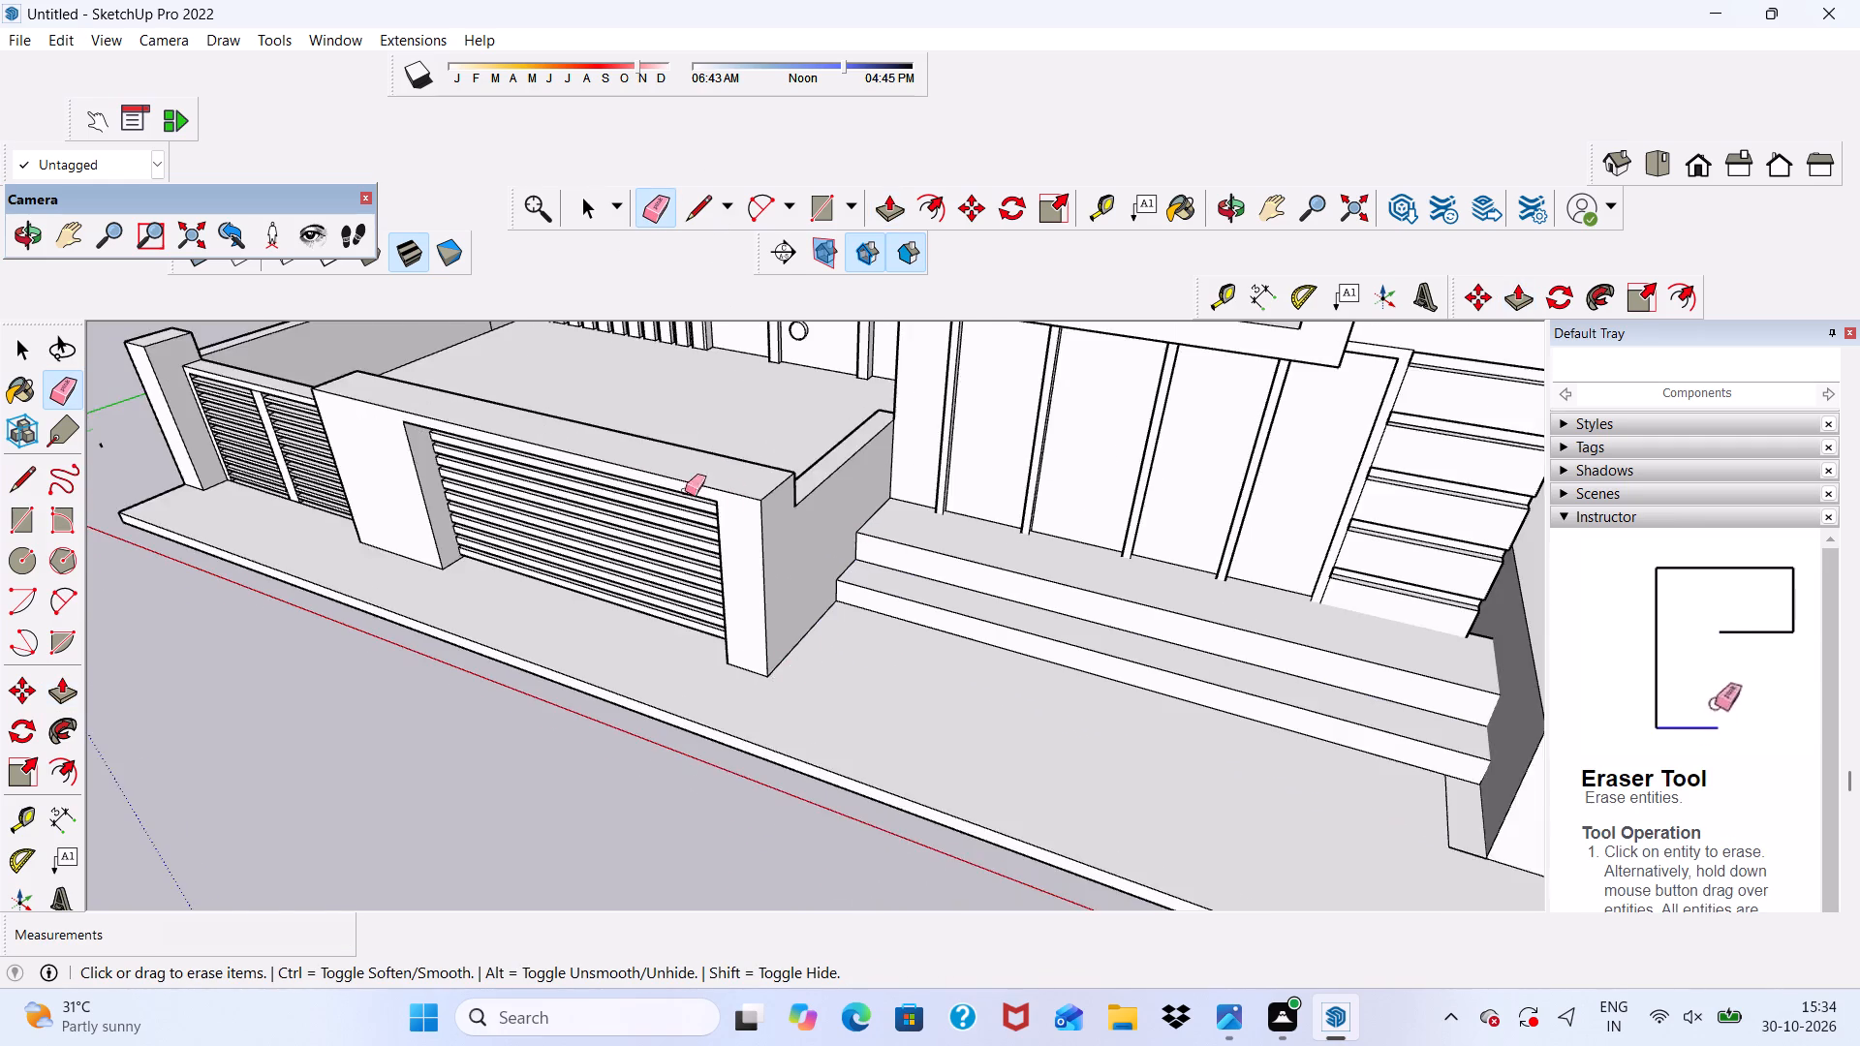
Erase the leftover short edges on the plinth at the base of the steps' side wall.
scroll(685, 491, down, 3)
middle_drag(745, 735, 1007, 710)
scroll(1188, 589, up, 12)
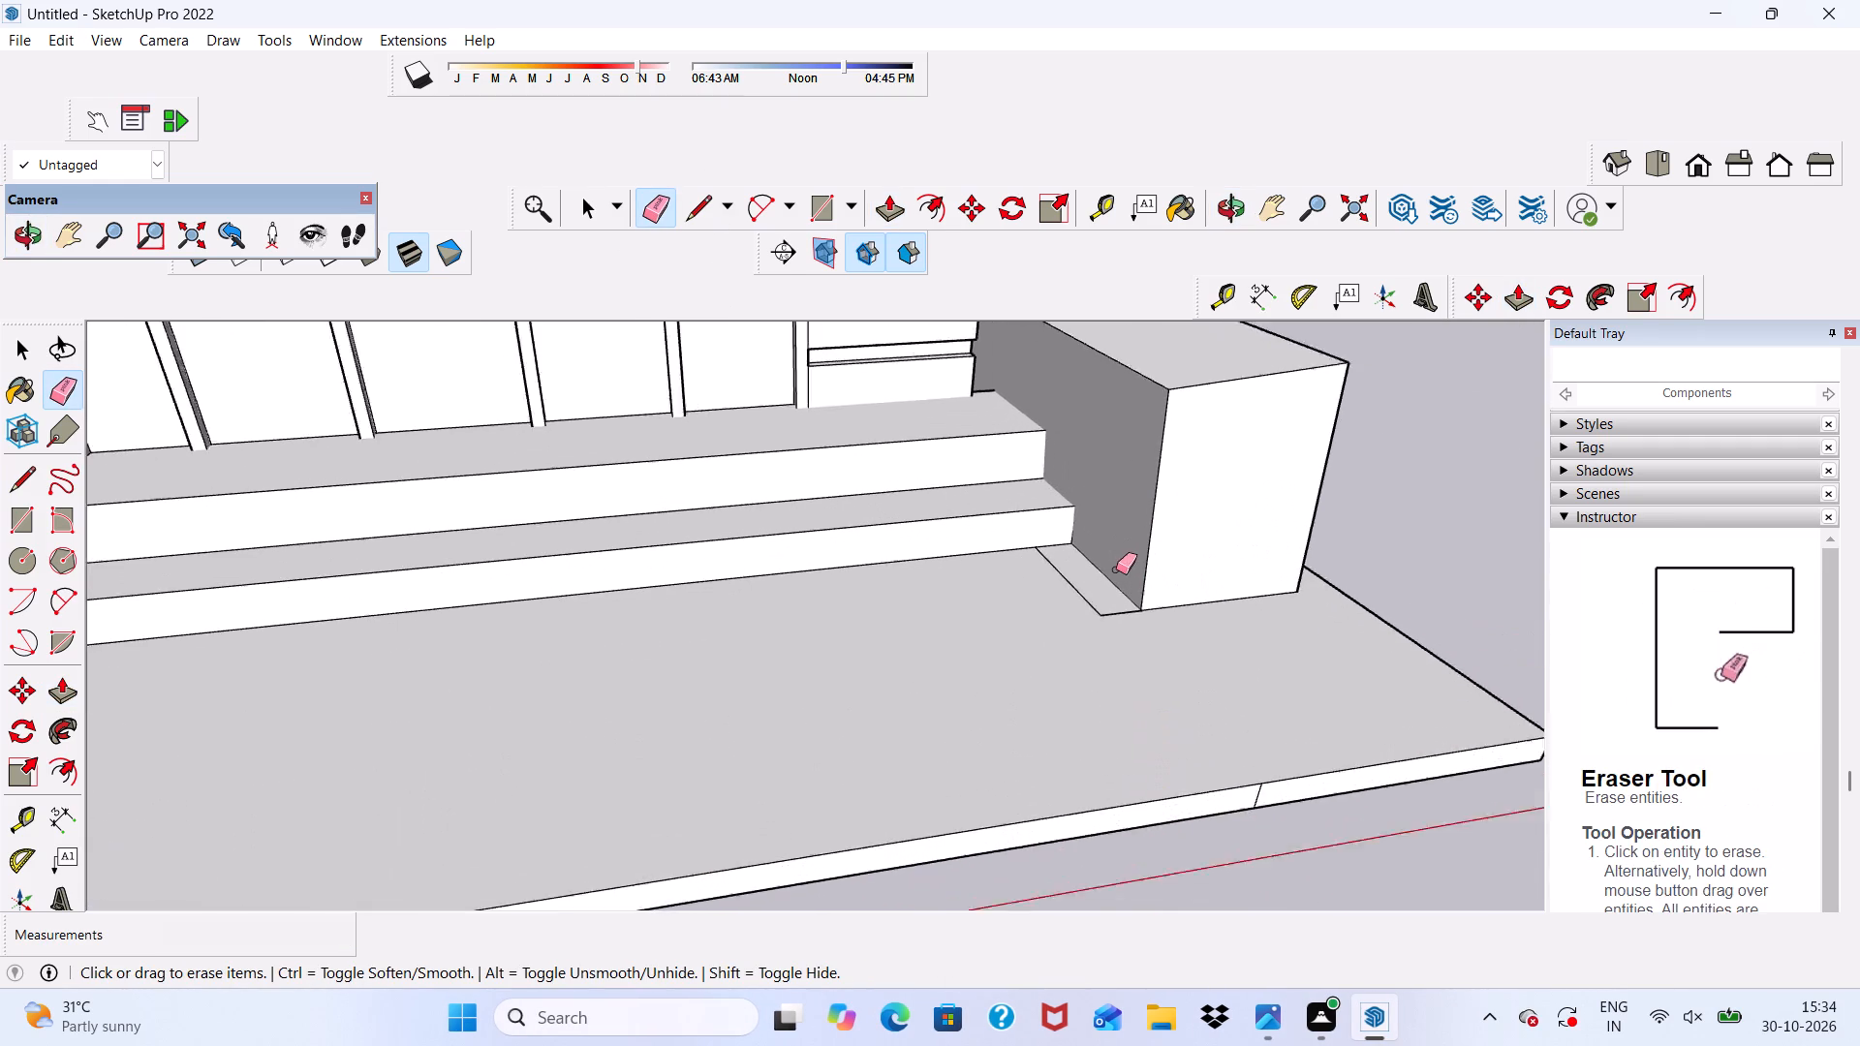
scroll(1116, 569, up, 3)
drag(1083, 586, 1065, 663)
drag(1087, 637, 1115, 646)
Erase the stray vertical edge on the plinth's front face, near the end with the steps' side wall.
scroll(1034, 593, down, 9)
middle_drag(1066, 660, 1066, 560)
scroll(1157, 714, up, 6)
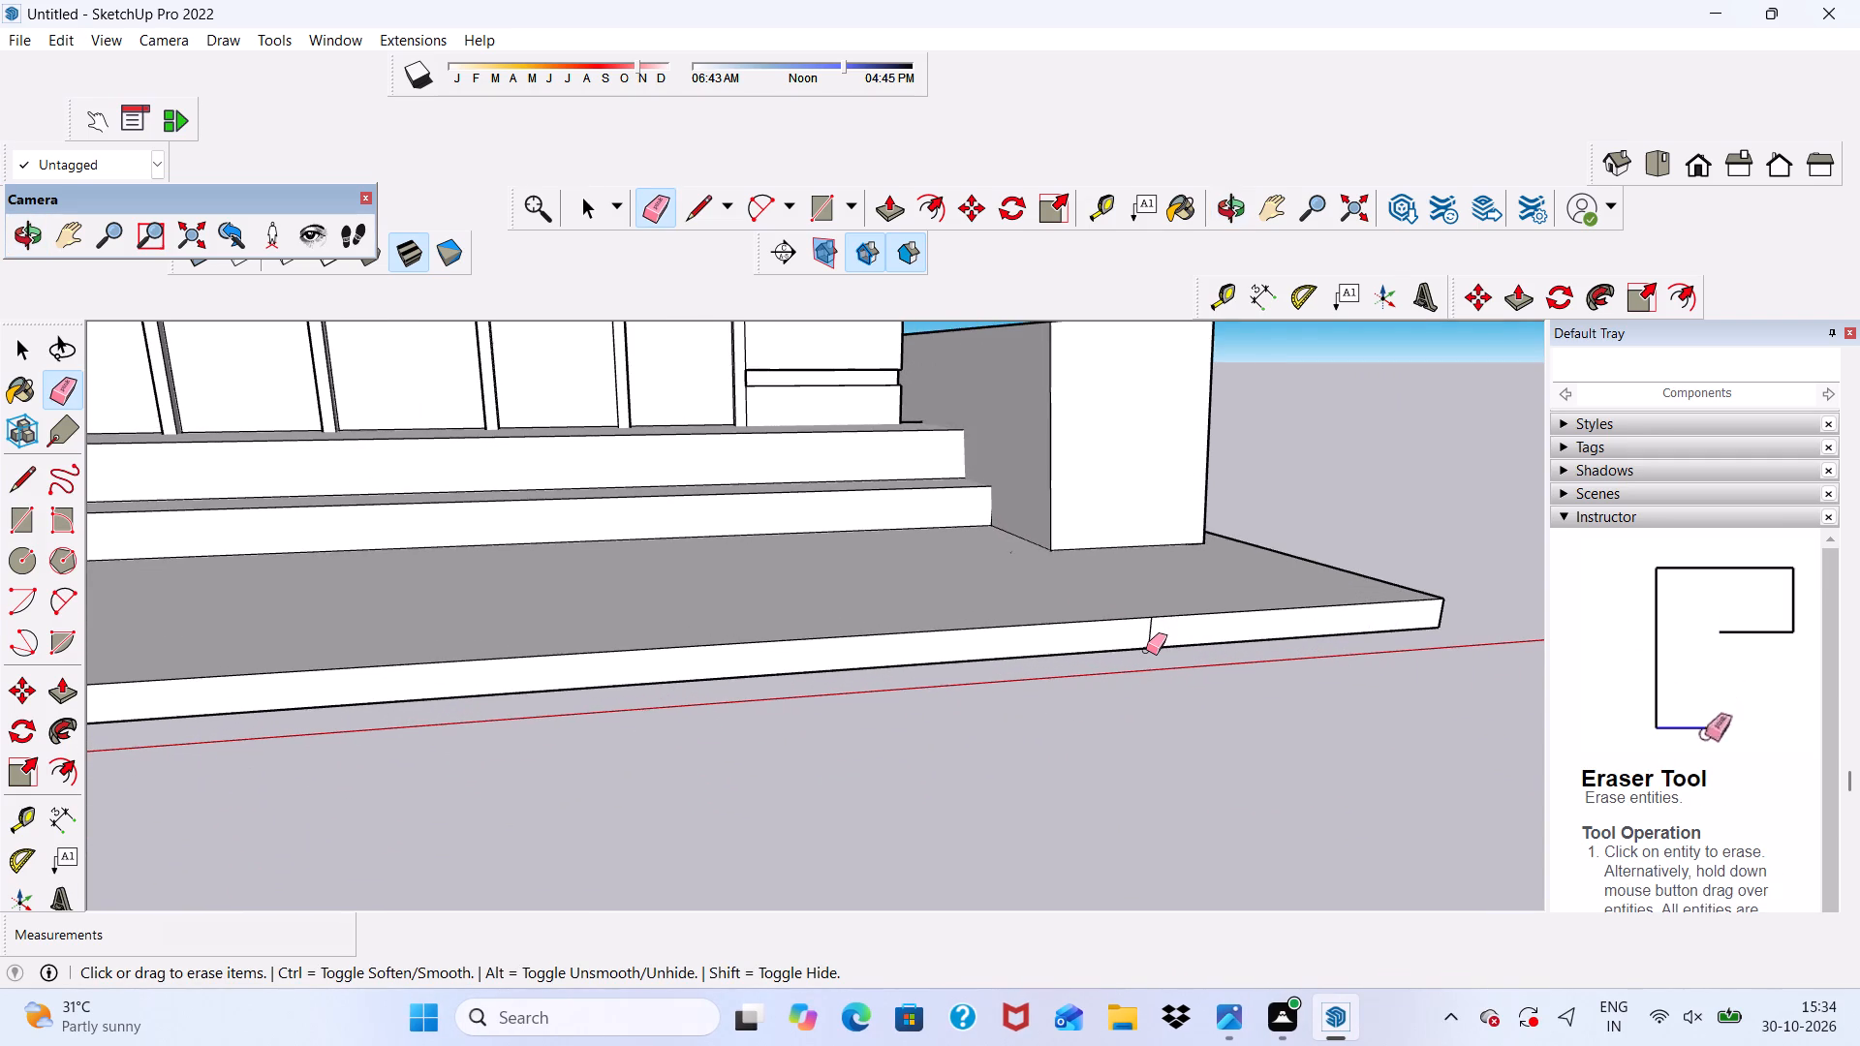
scroll(1146, 650, up, 7)
drag(1148, 643, 1158, 661)
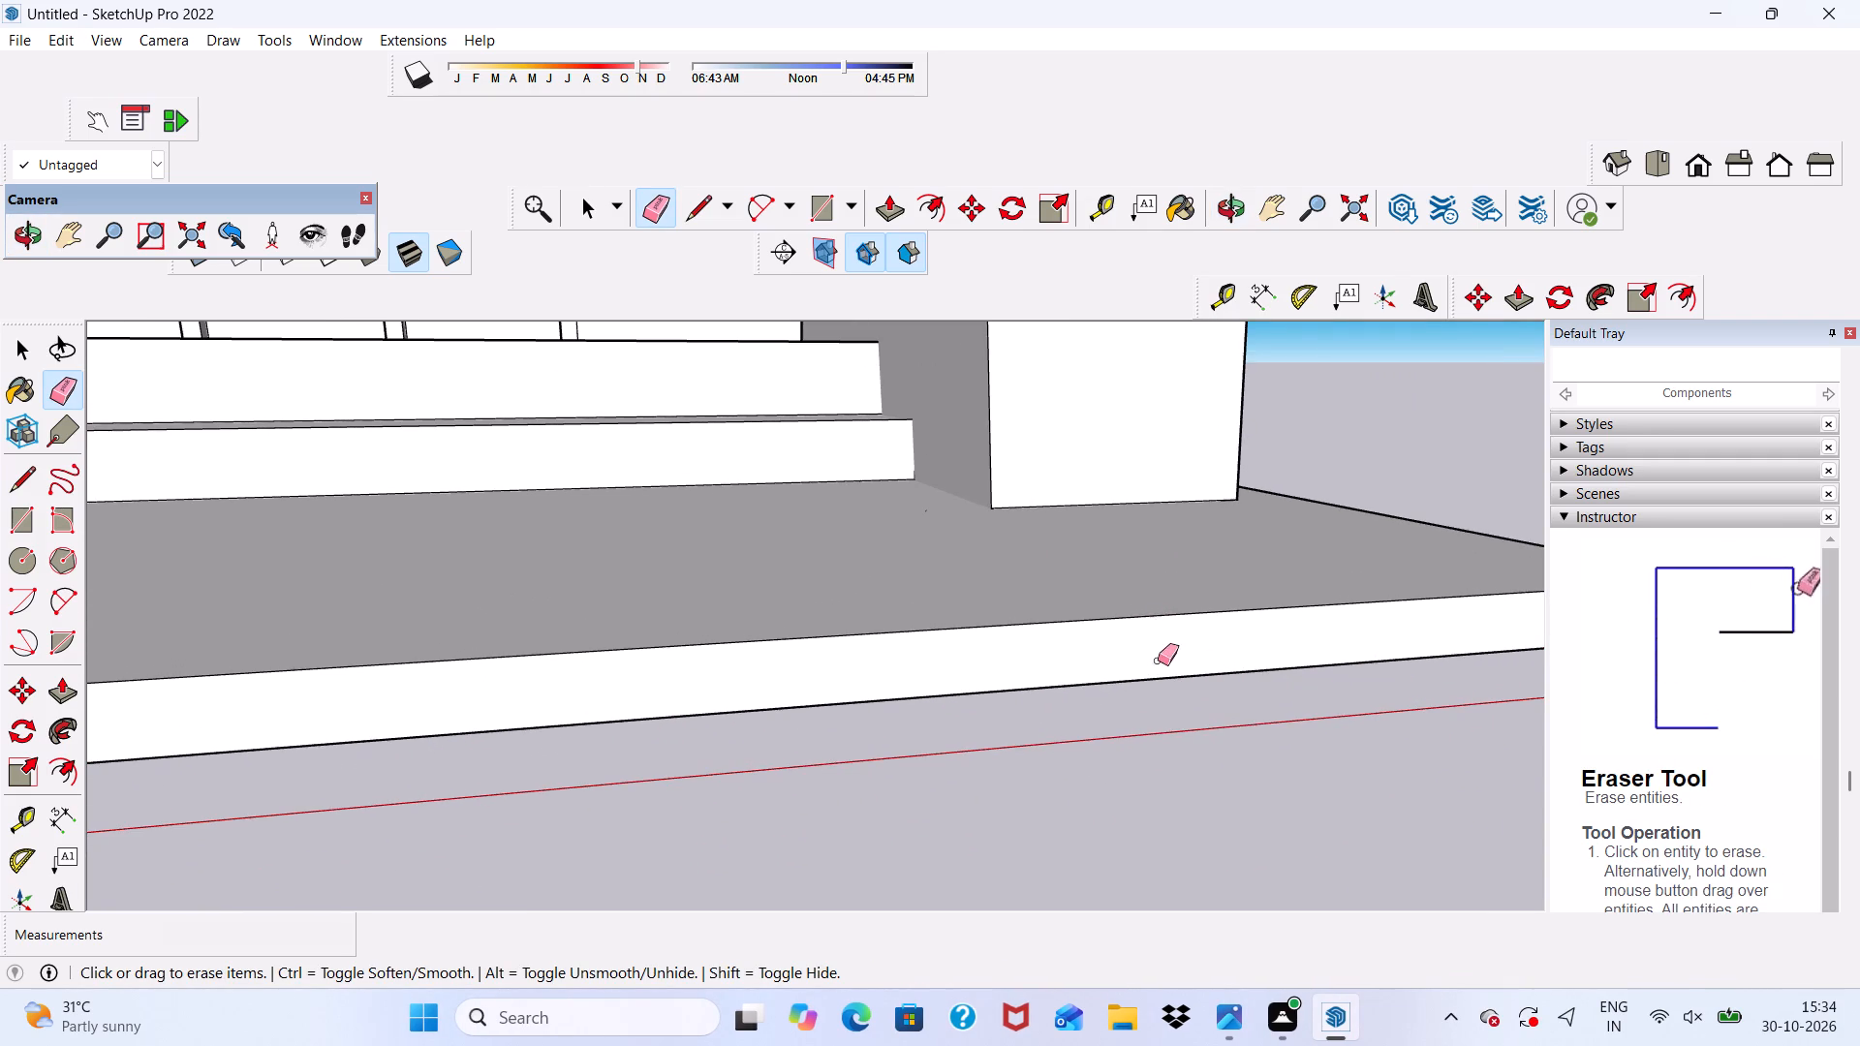
Examine the cleaned plinth and the whole house from the outside.
scroll(1210, 556, down, 12)
key(space)
scroll(1141, 578, down, 5)
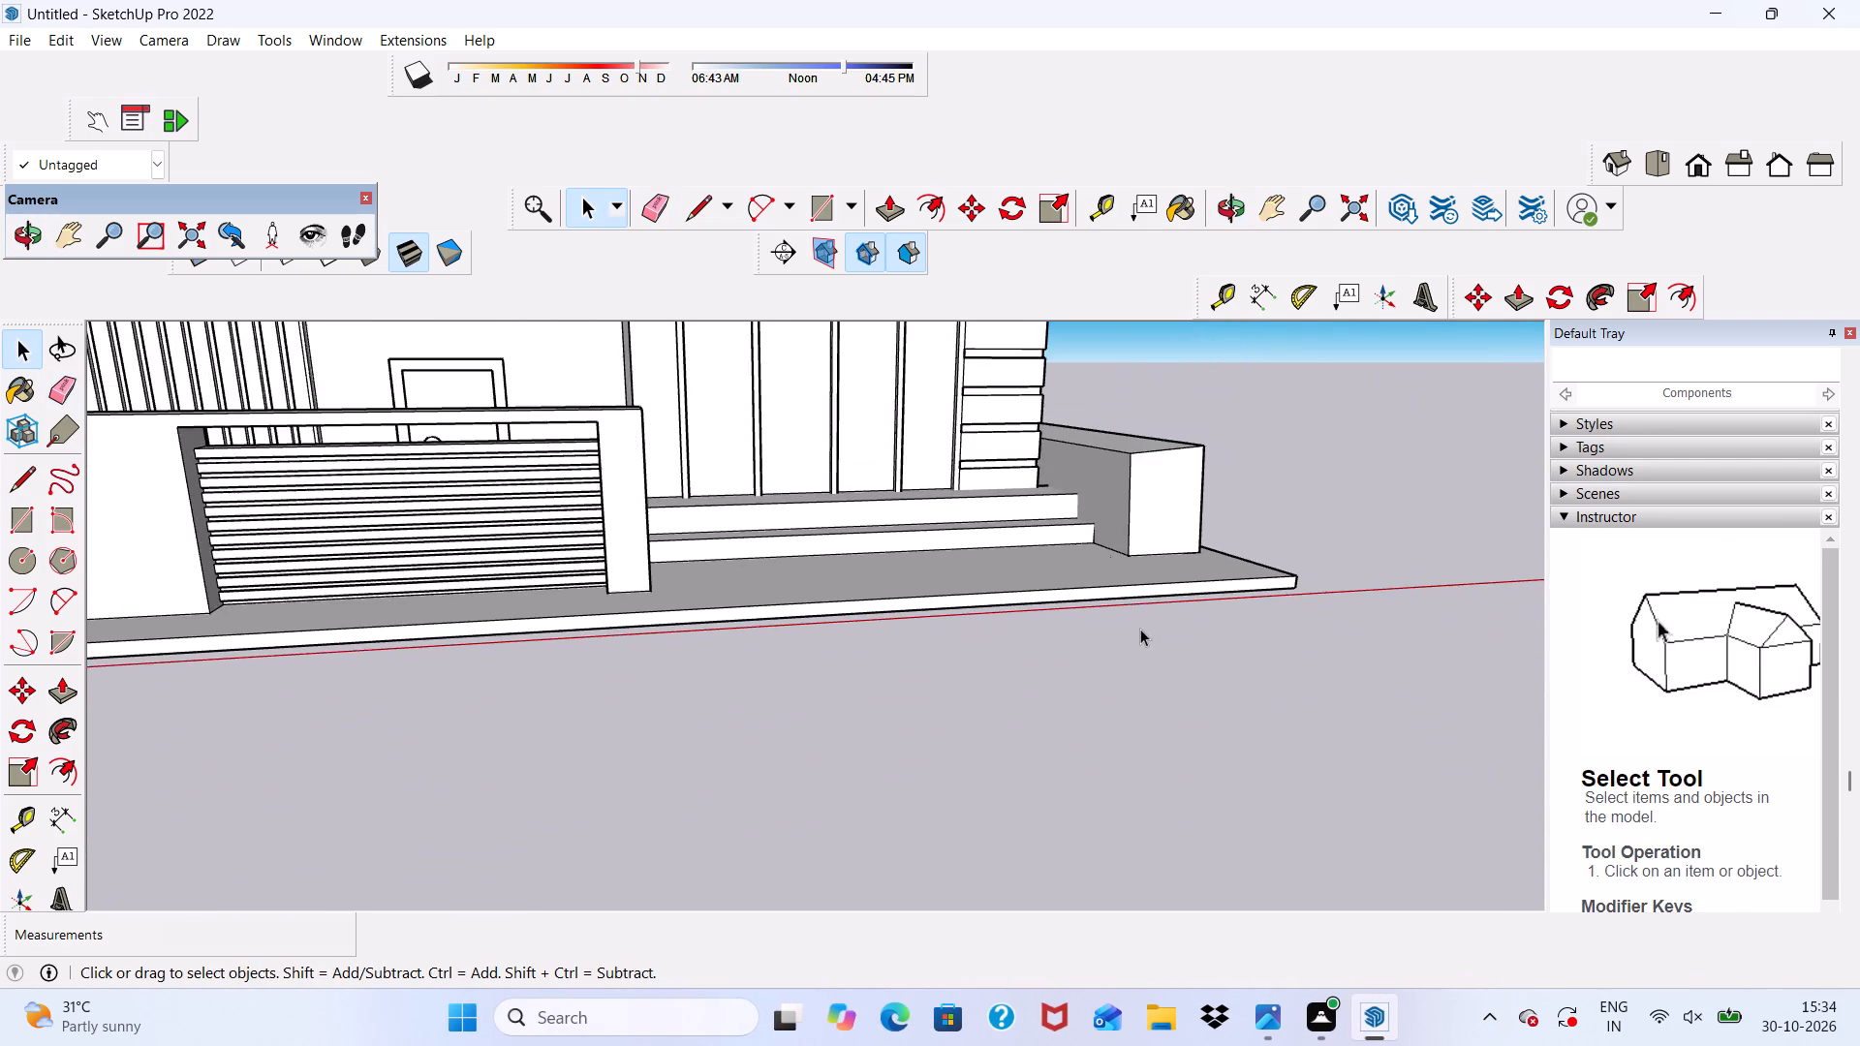
scroll(1140, 629, down, 10)
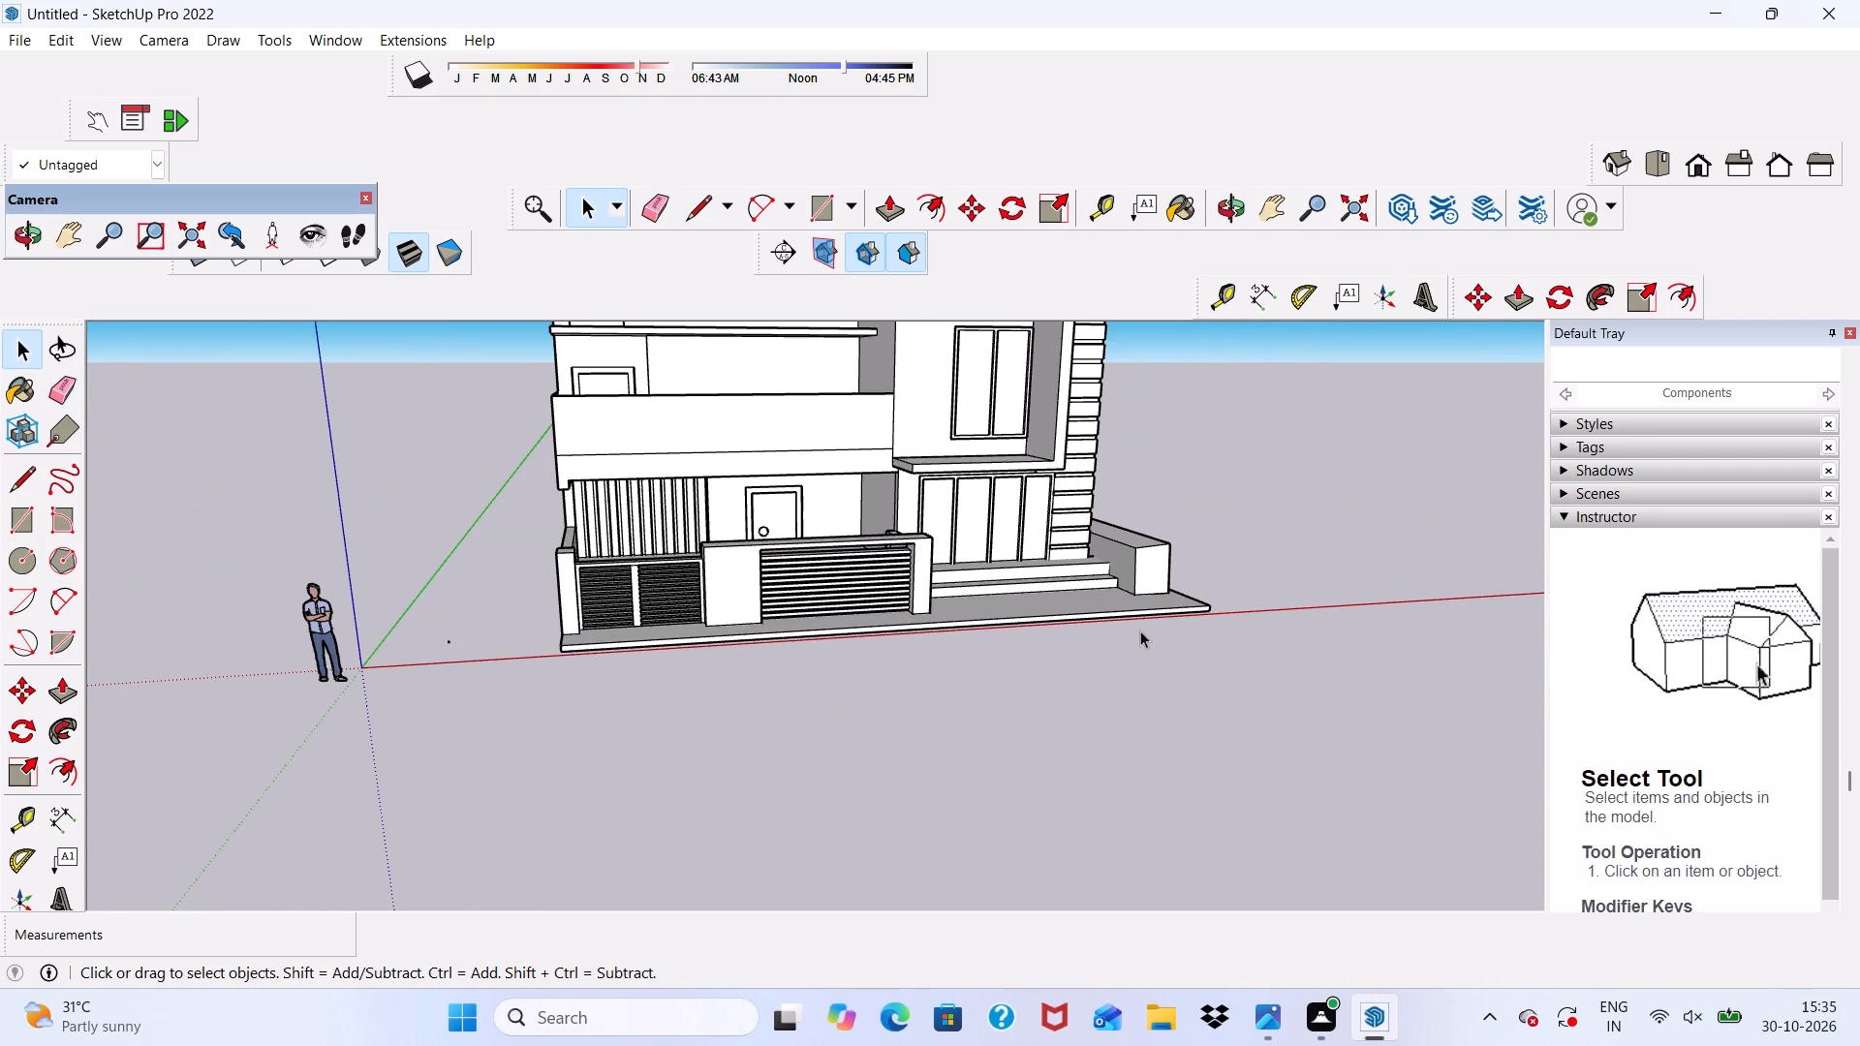
scroll(1140, 630, down, 5)
key(space)
scroll(1140, 630, down, 5)
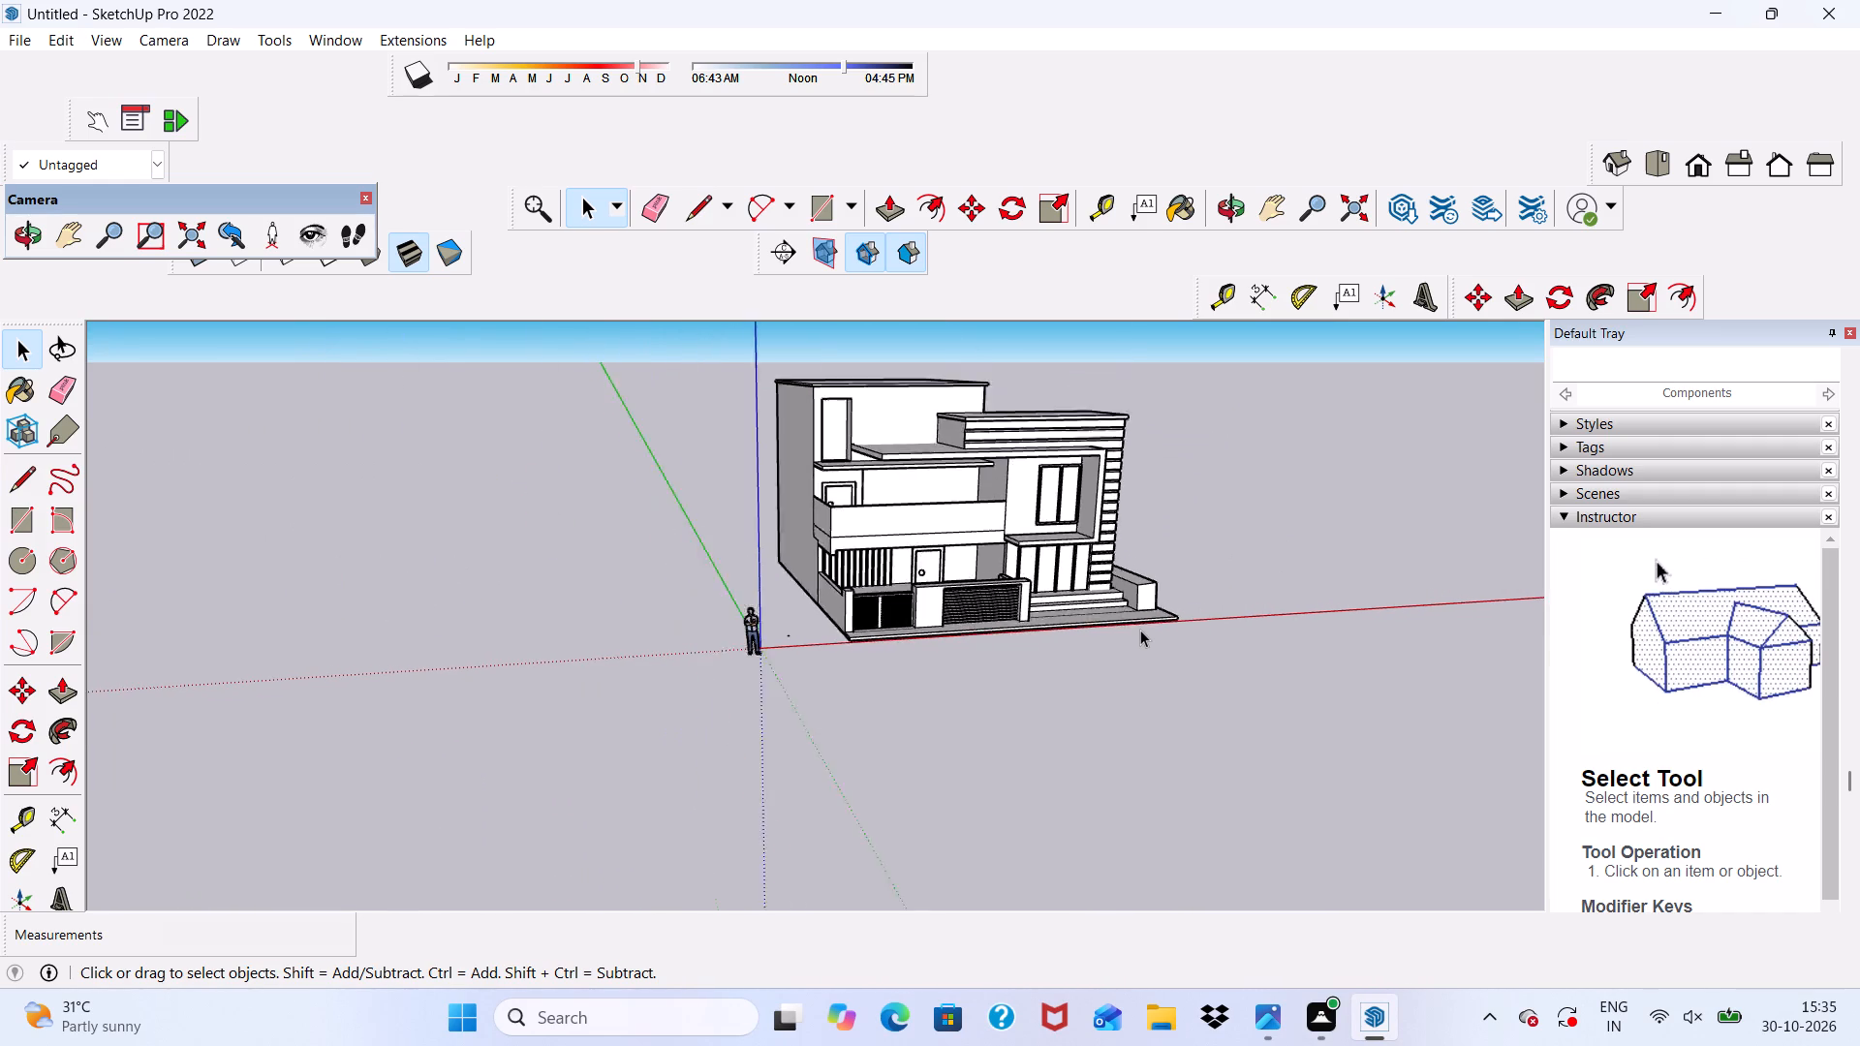
Examine the plinth's underside and the whole front of the house.
scroll(1140, 630, down, 5)
scroll(1142, 635, up, 14)
middle_drag(979, 576, 925, 446)
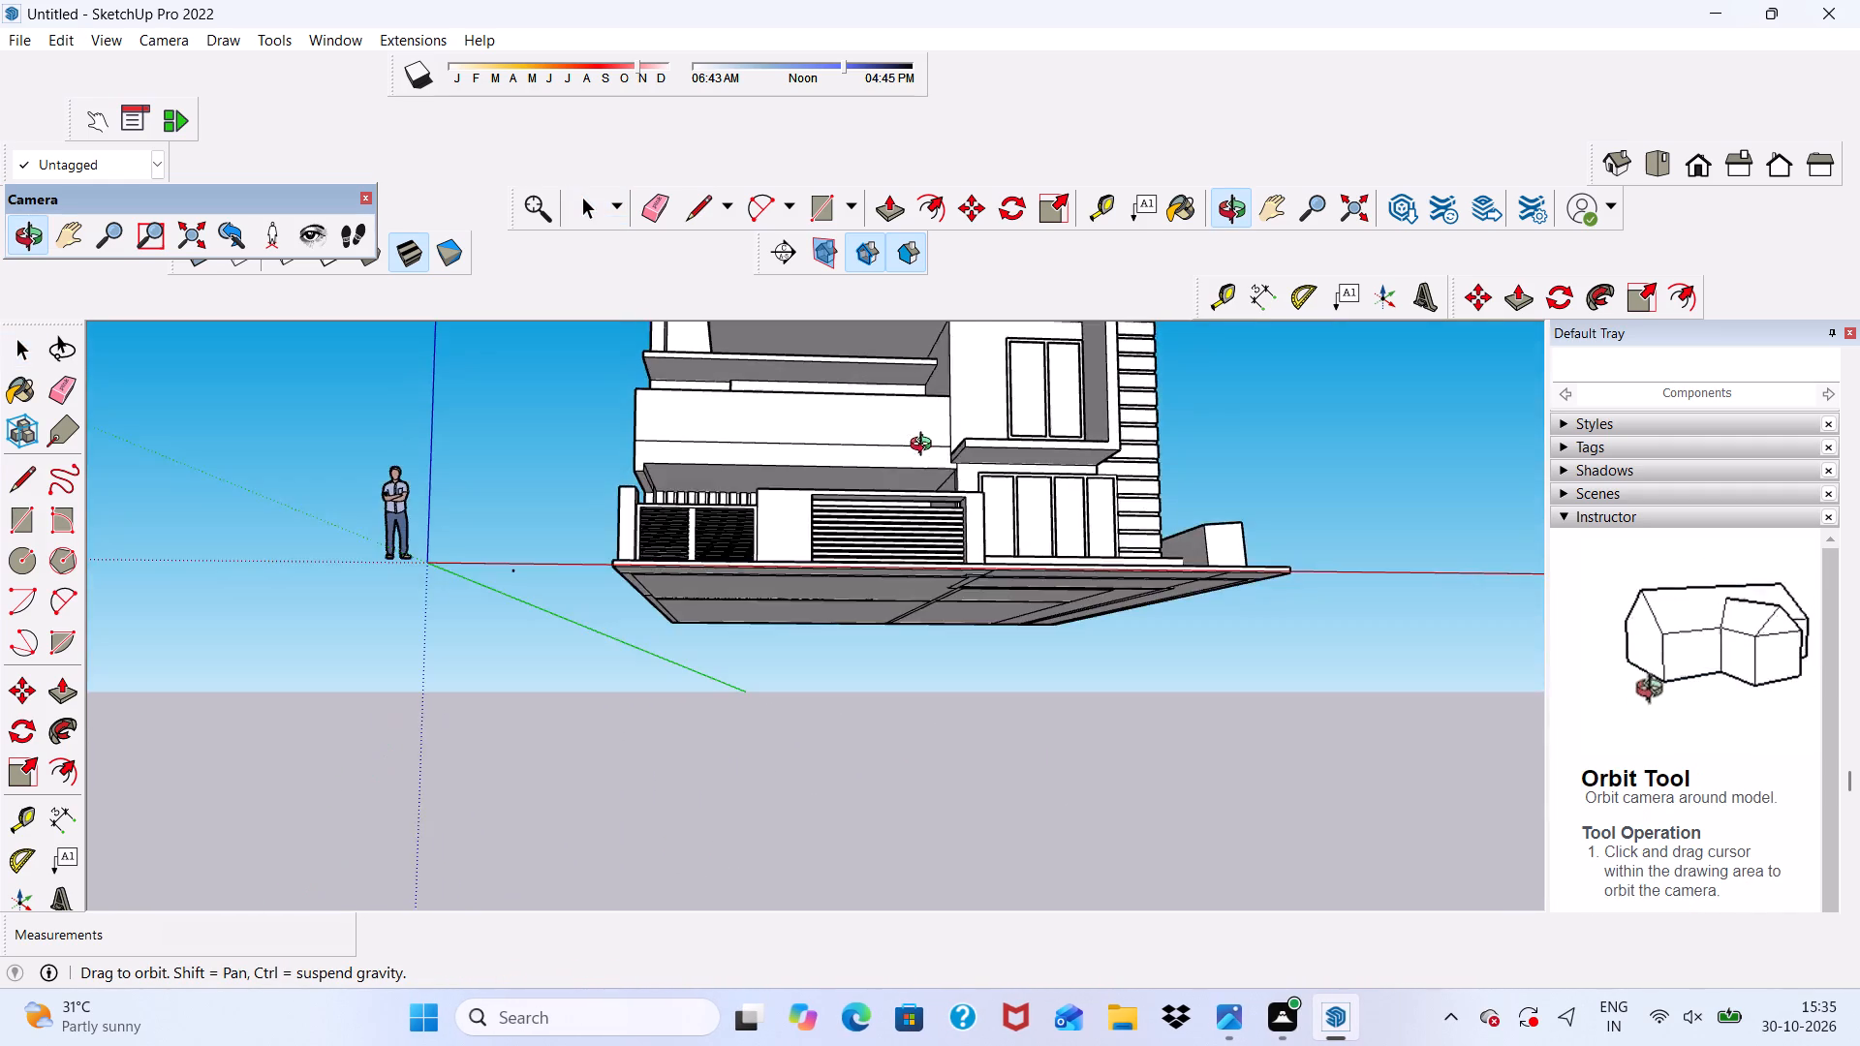
middle_drag(925, 446, 864, 770)
scroll(841, 581, down, 5)
middle_drag(833, 612, 880, 442)
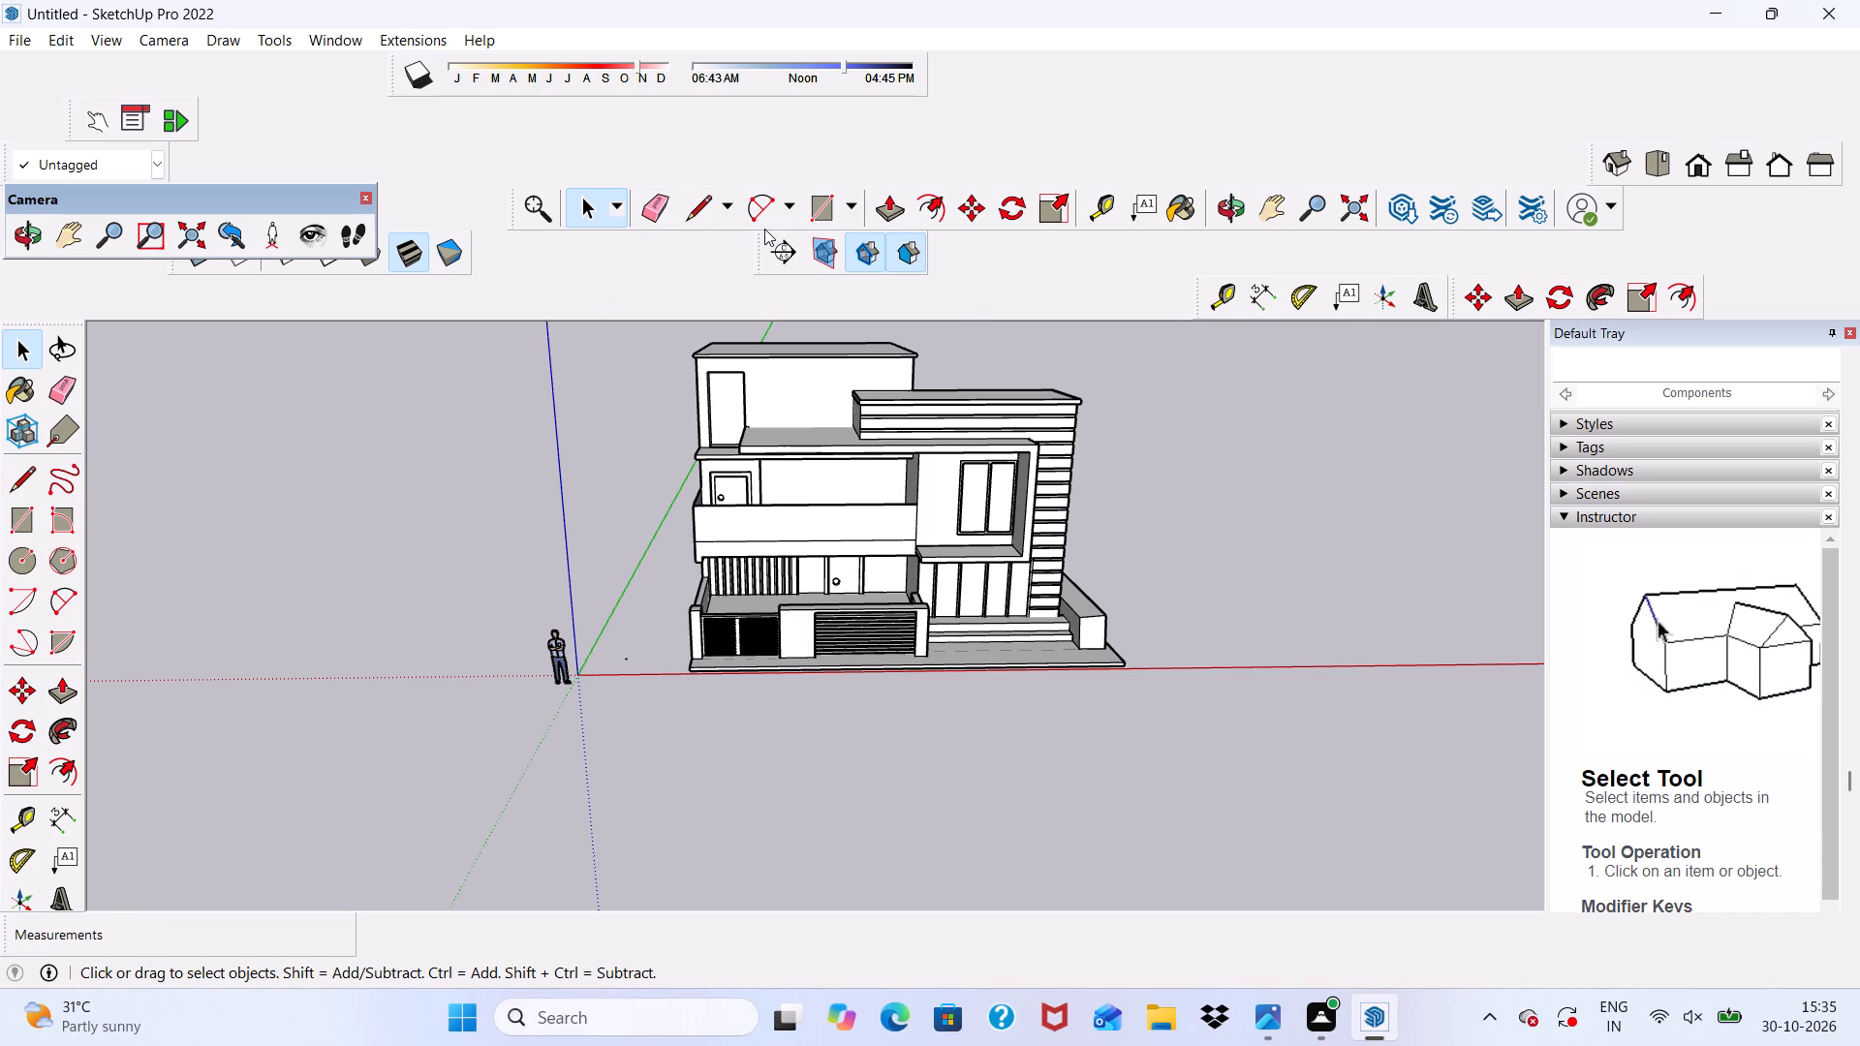
scroll(757, 278, down, 3)
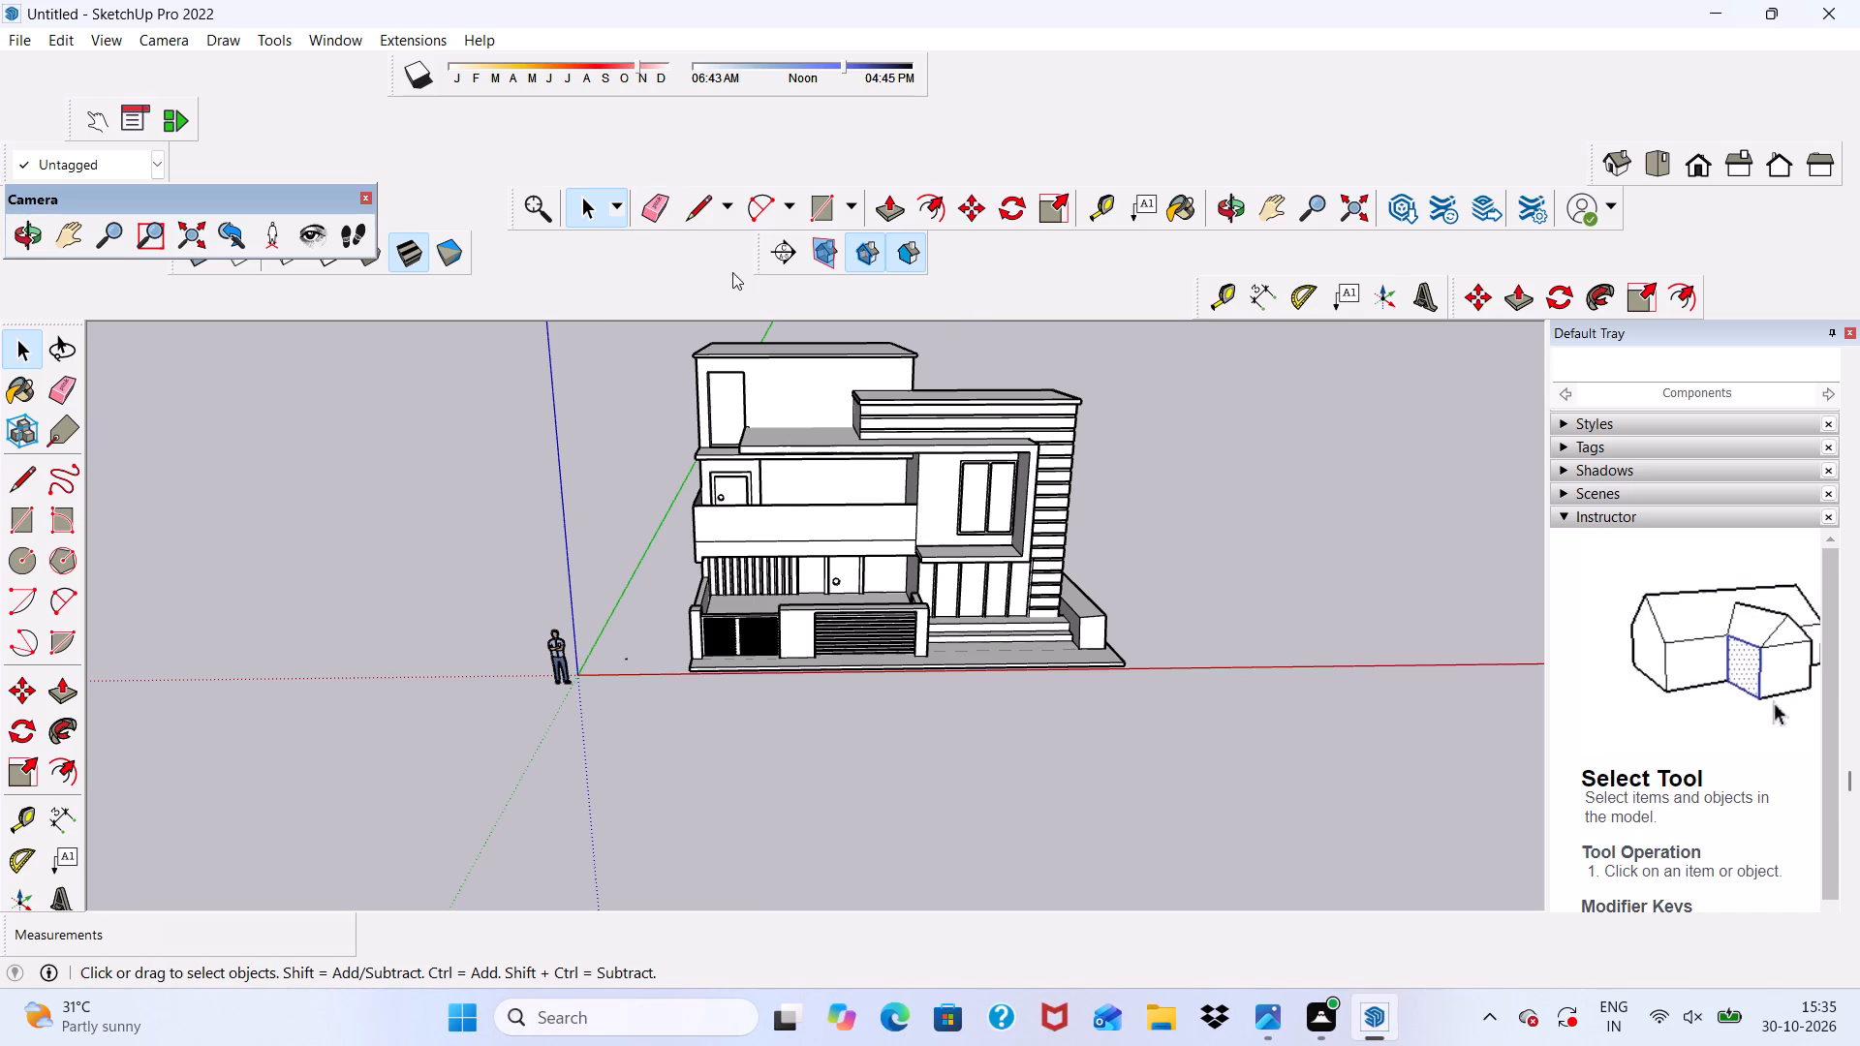
Draw a thin rectangle about 32' long along the upper edge of the front face of the roof slab above the first-floor balcony.
click(816, 213)
scroll(859, 461, up, 3)
scroll(702, 378, up, 2)
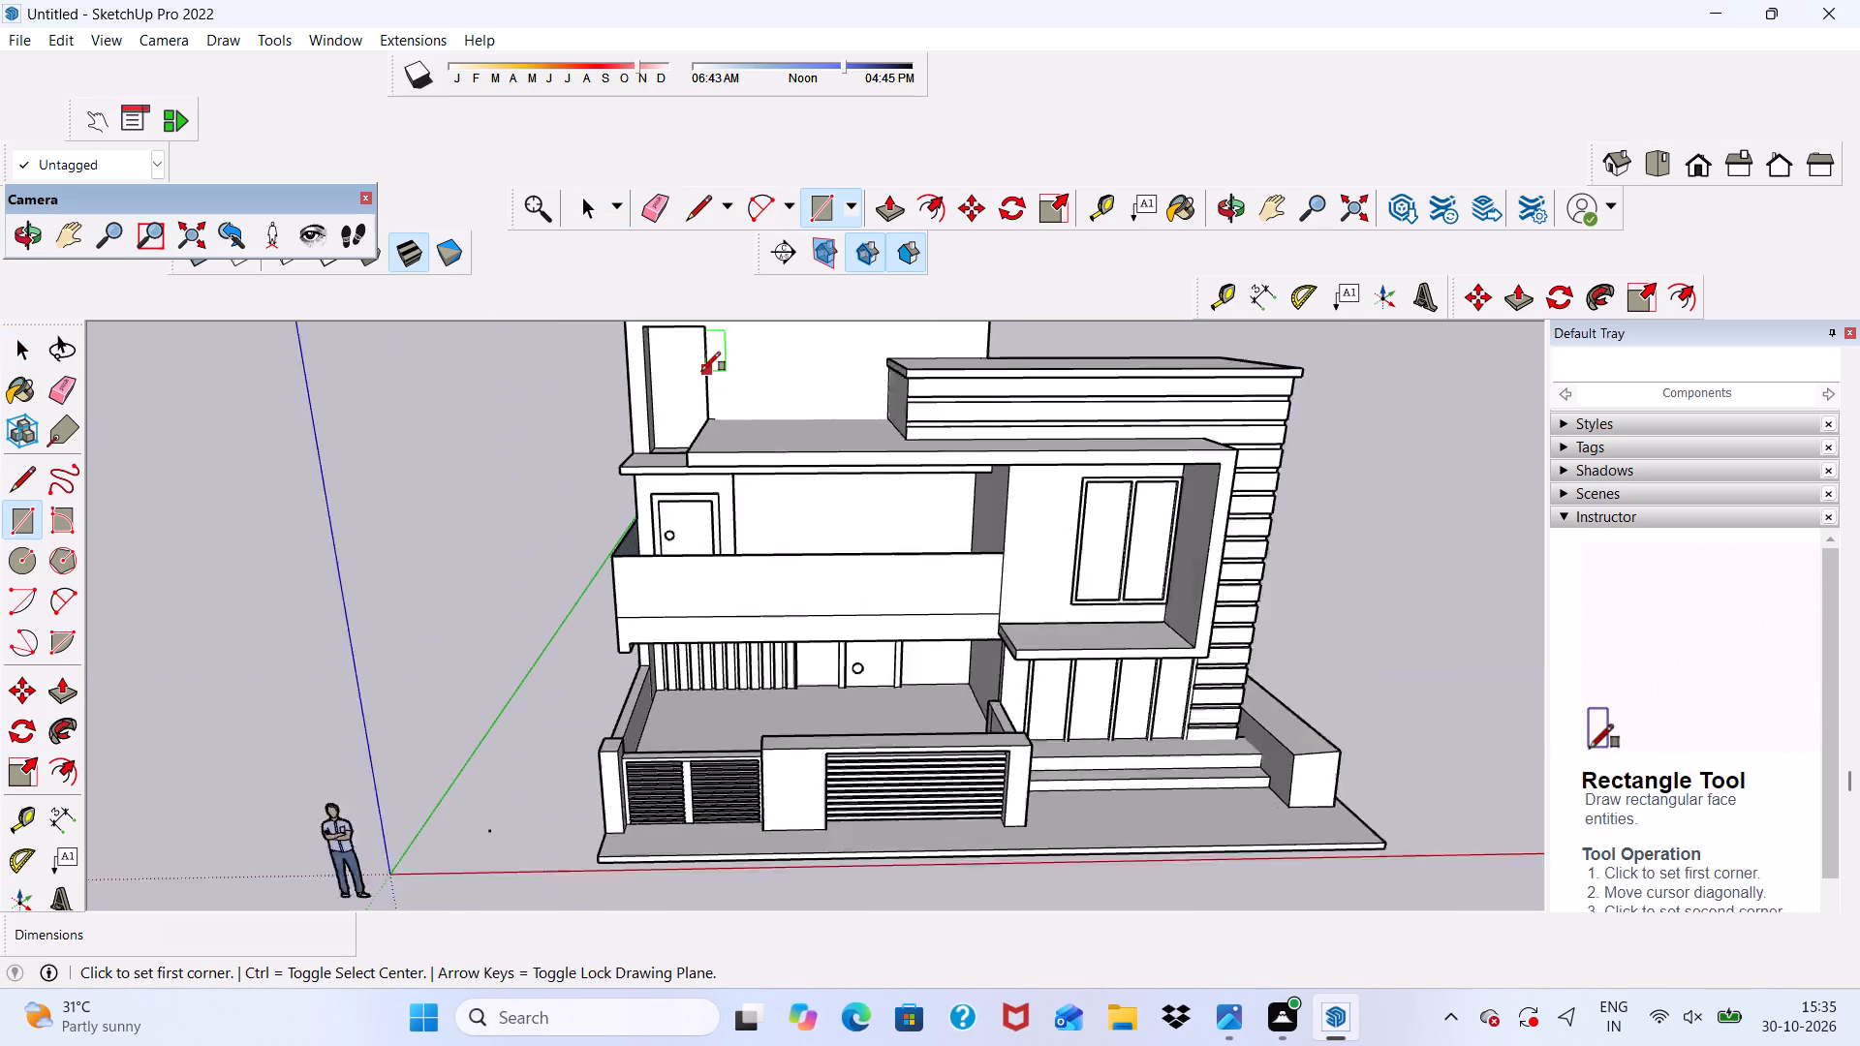
scroll(701, 371, up, 2)
scroll(711, 449, up, 6)
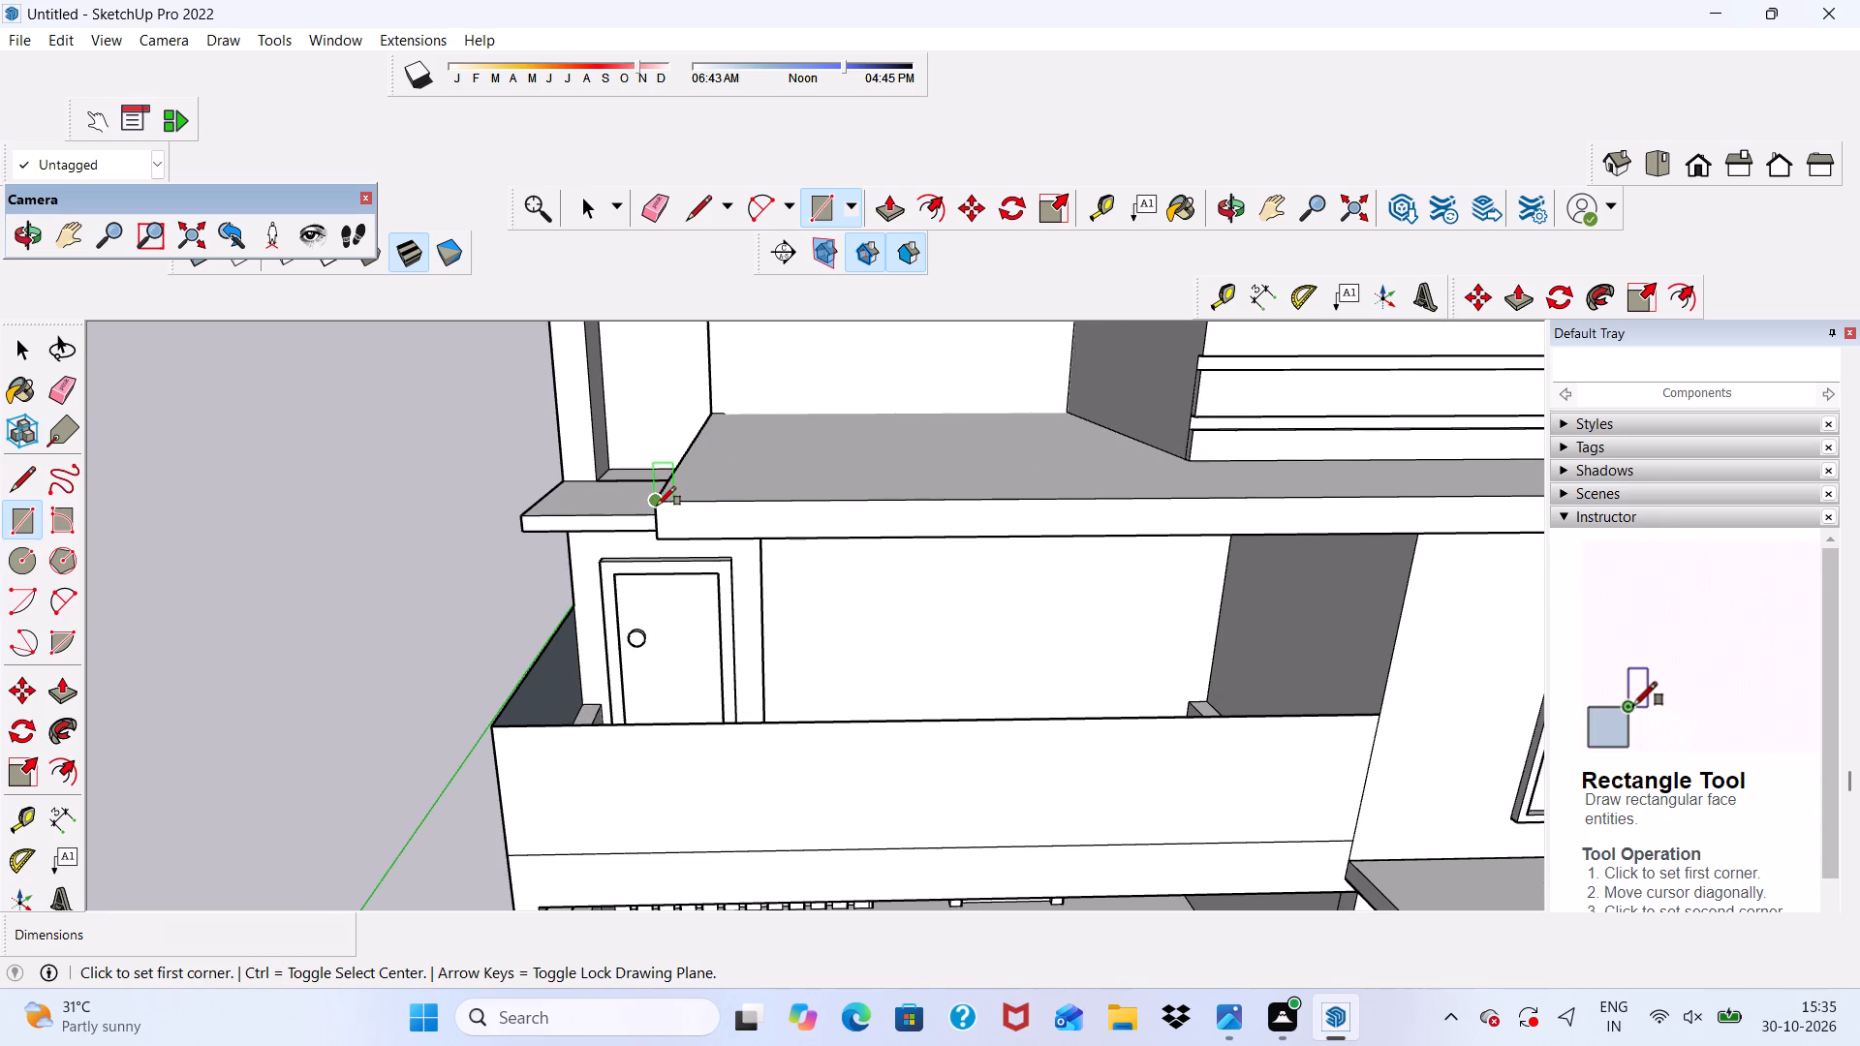
click(657, 506)
scroll(657, 506, down, 6)
scroll(872, 491, up, 1)
scroll(828, 456, down, 5)
scroll(1251, 529, up, 8)
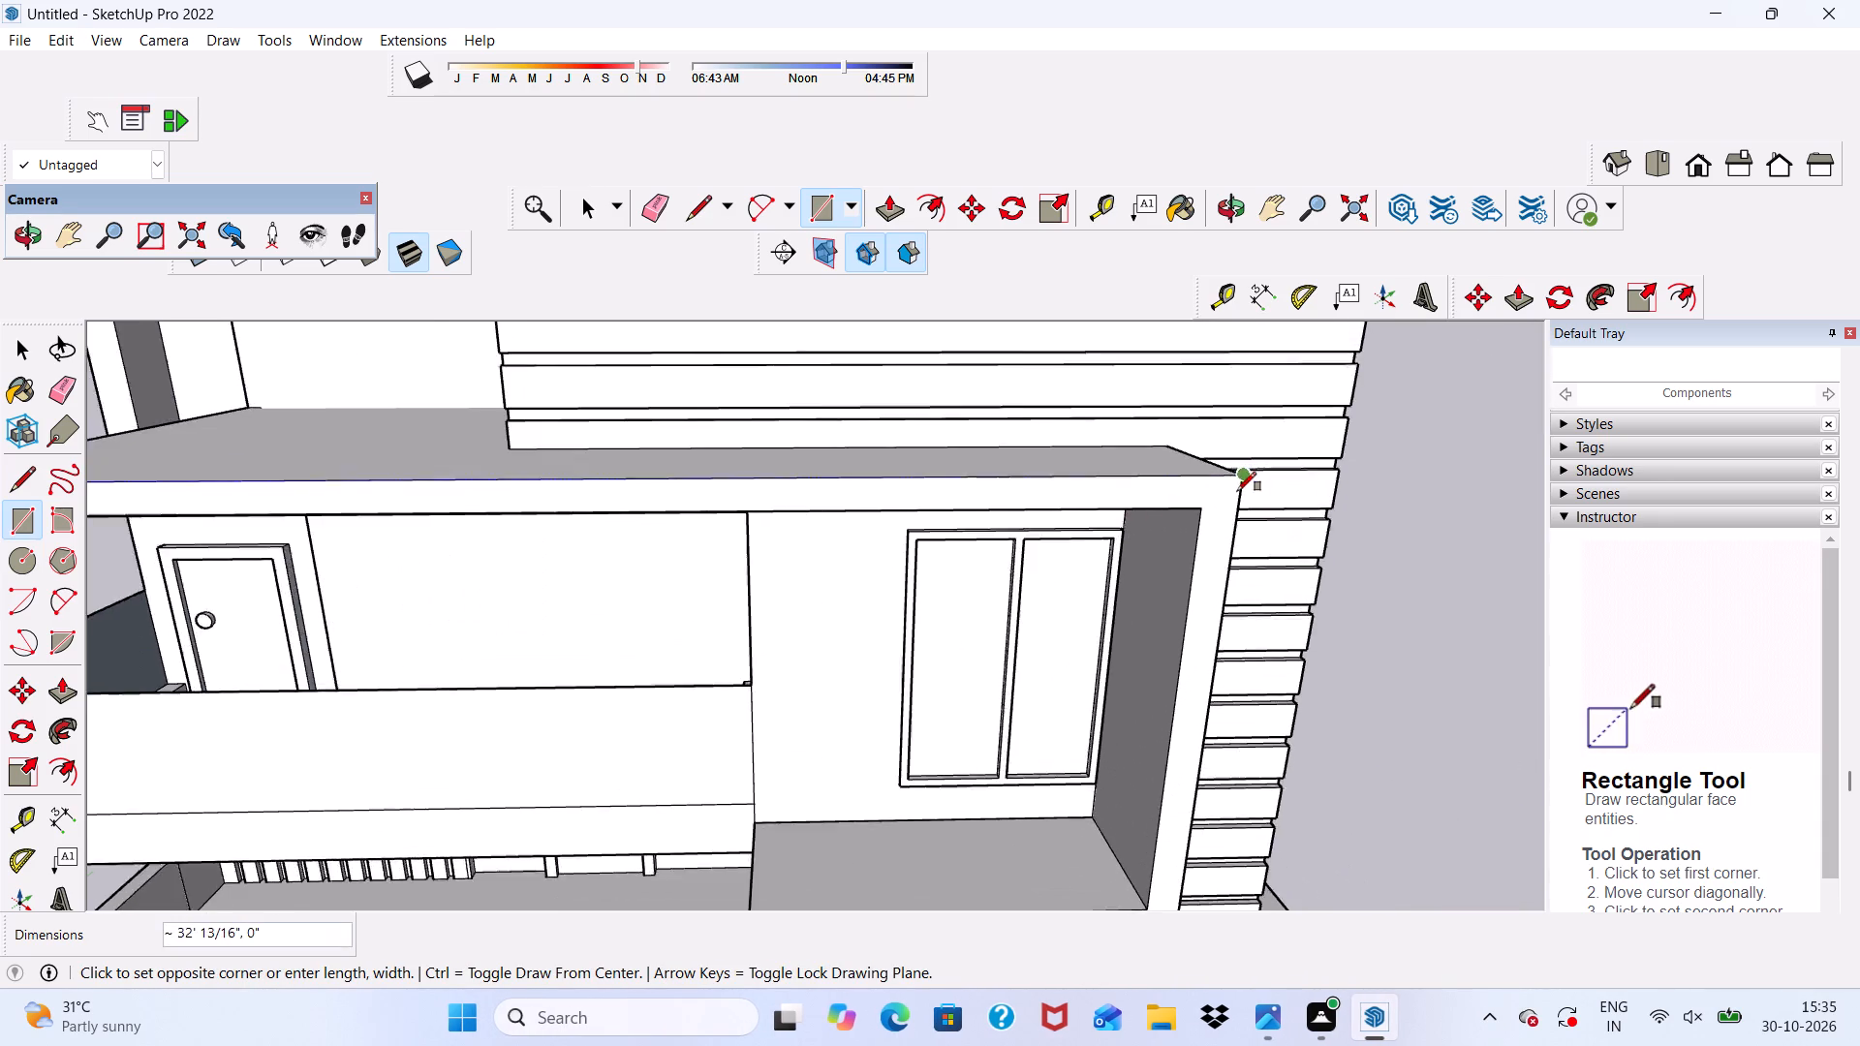
scroll(1237, 491, up, 14)
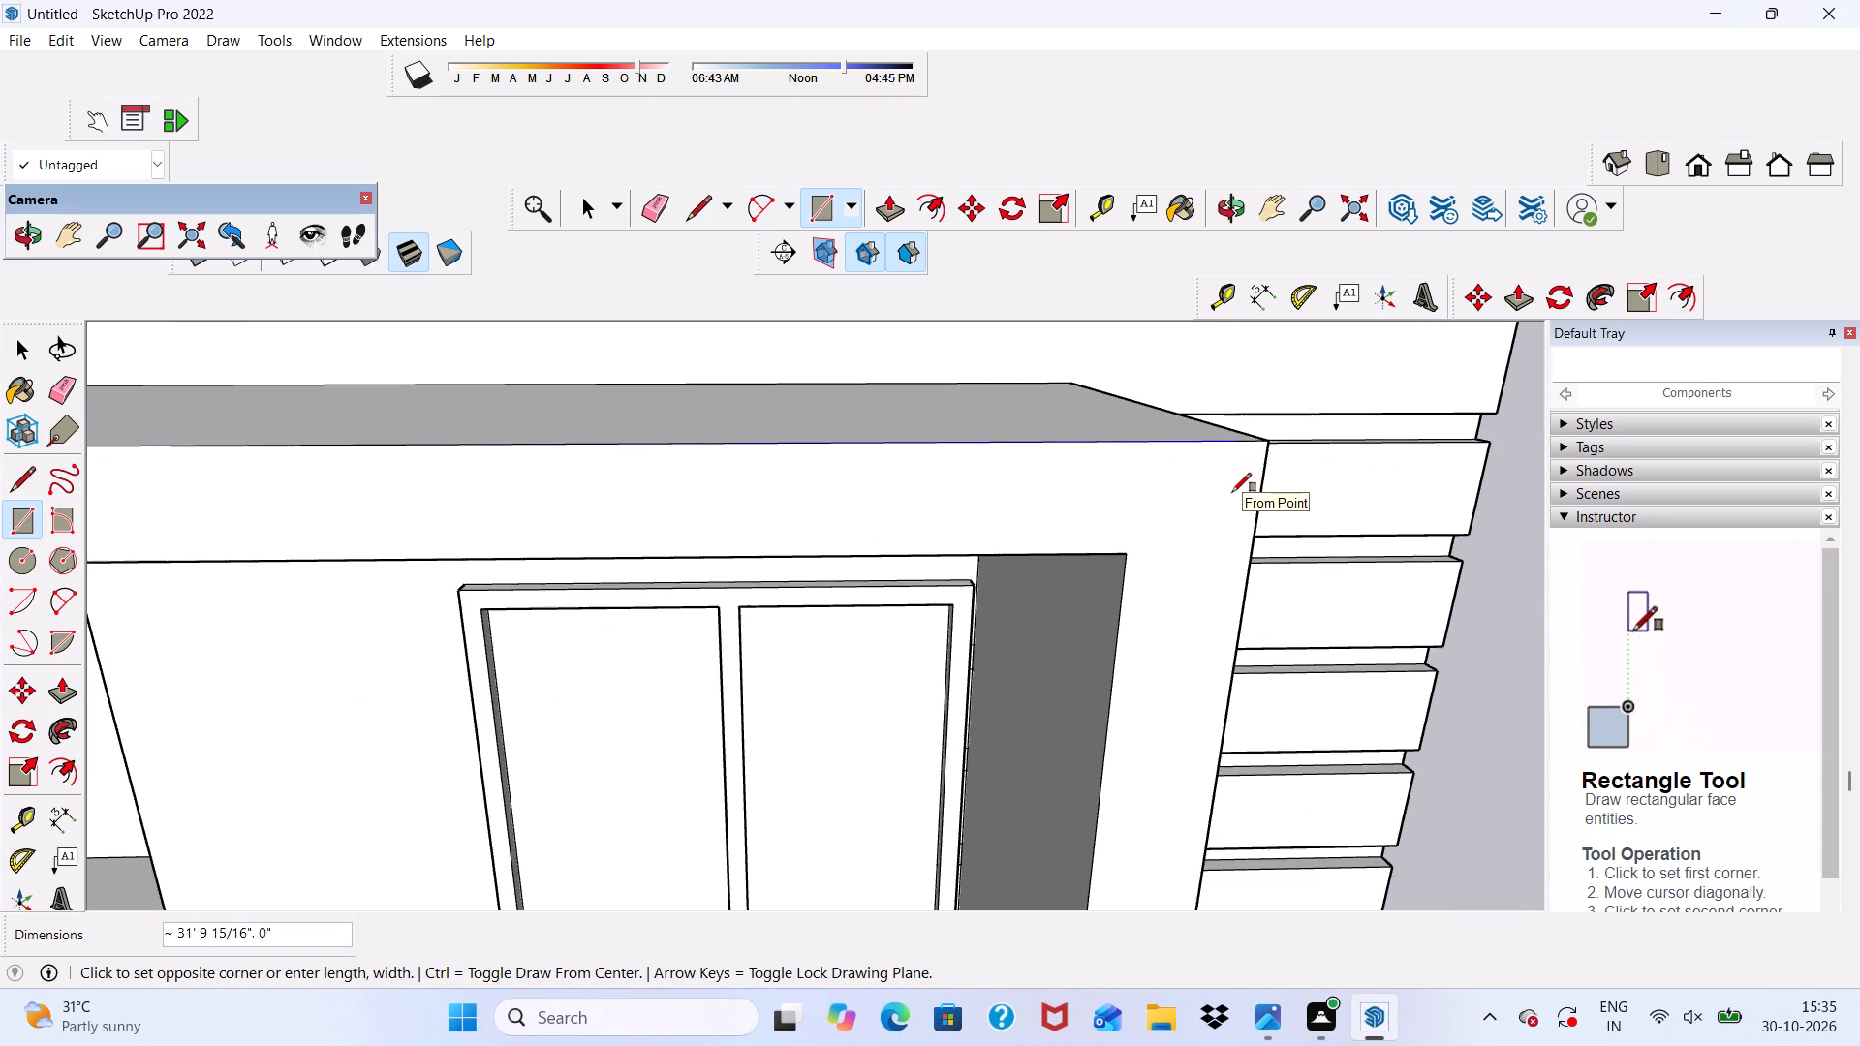
scroll(1249, 481, up, 2)
click(1267, 466)
scroll(1267, 466, down, 10)
scroll(931, 478, down, 10)
scroll(397, 498, up, 2)
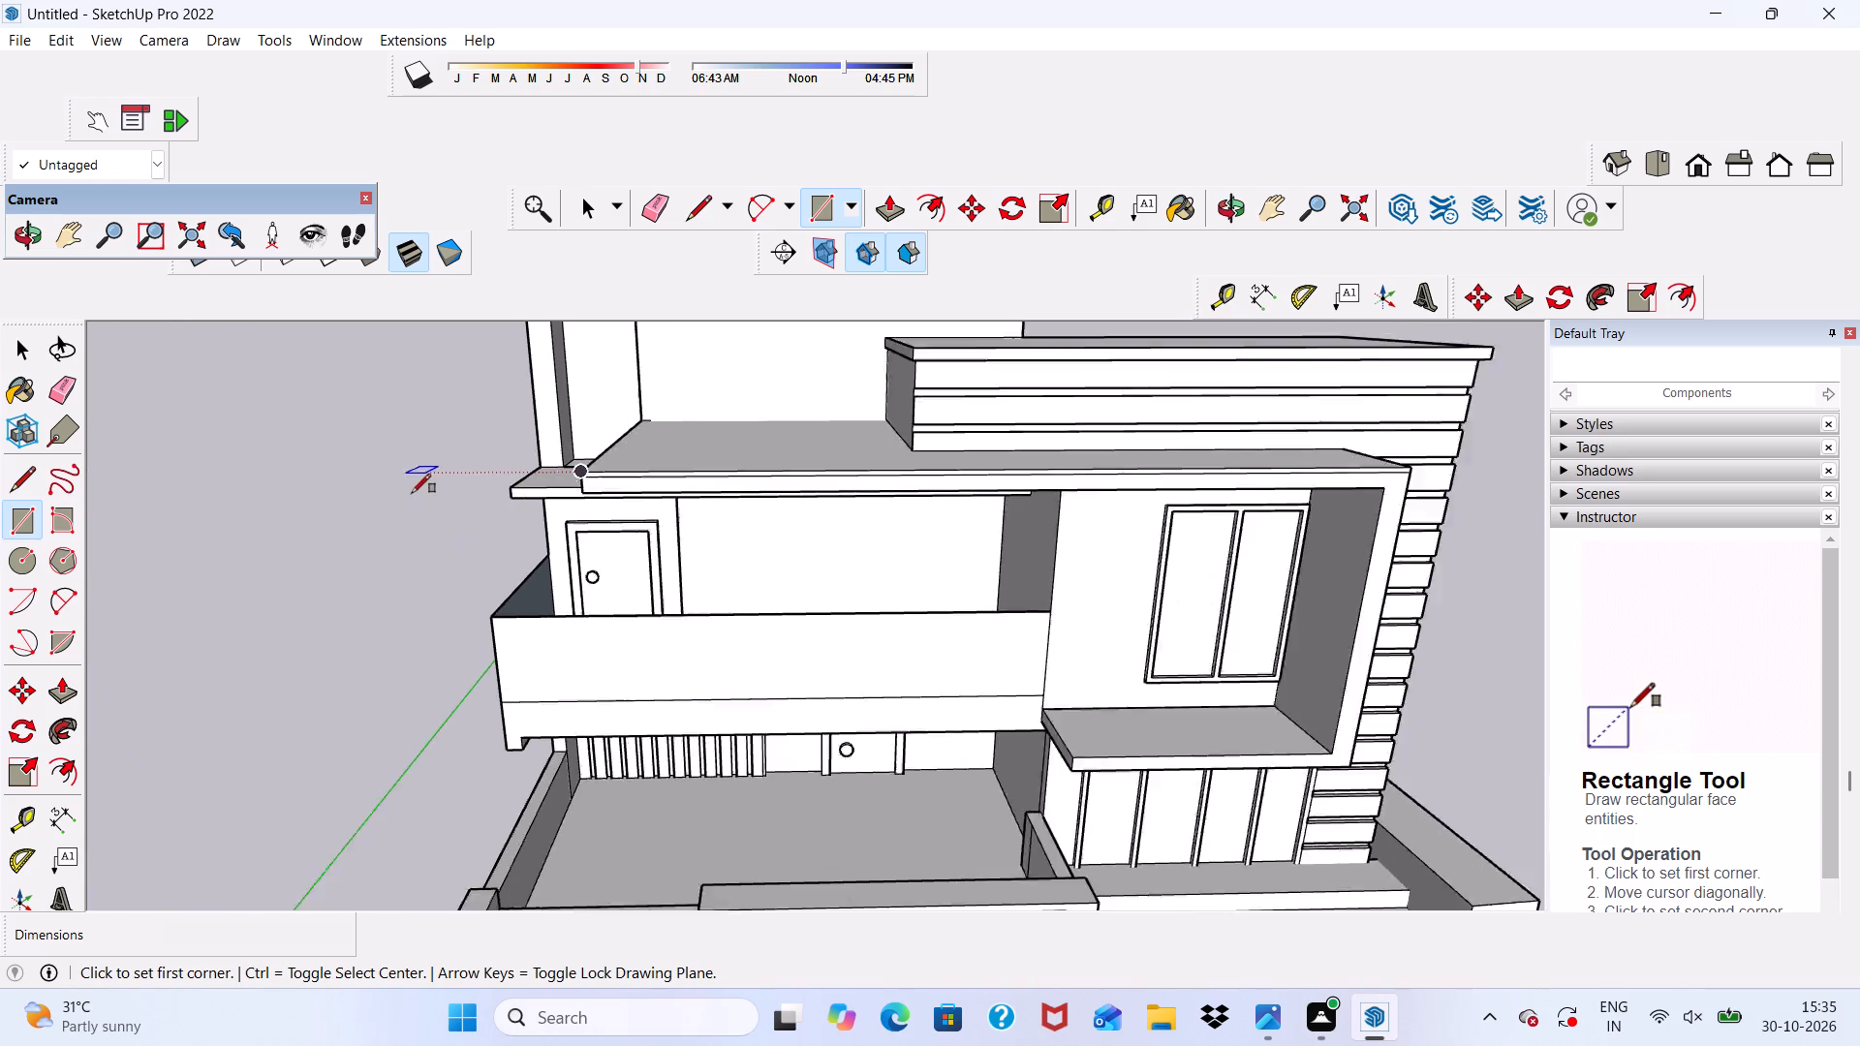
scroll(412, 493, up, 2)
key(space)
Draw a second rectangle, about 32' by 2 13/16", along the lower edge of the same roof slab's front face.
scroll(754, 455, up, 7)
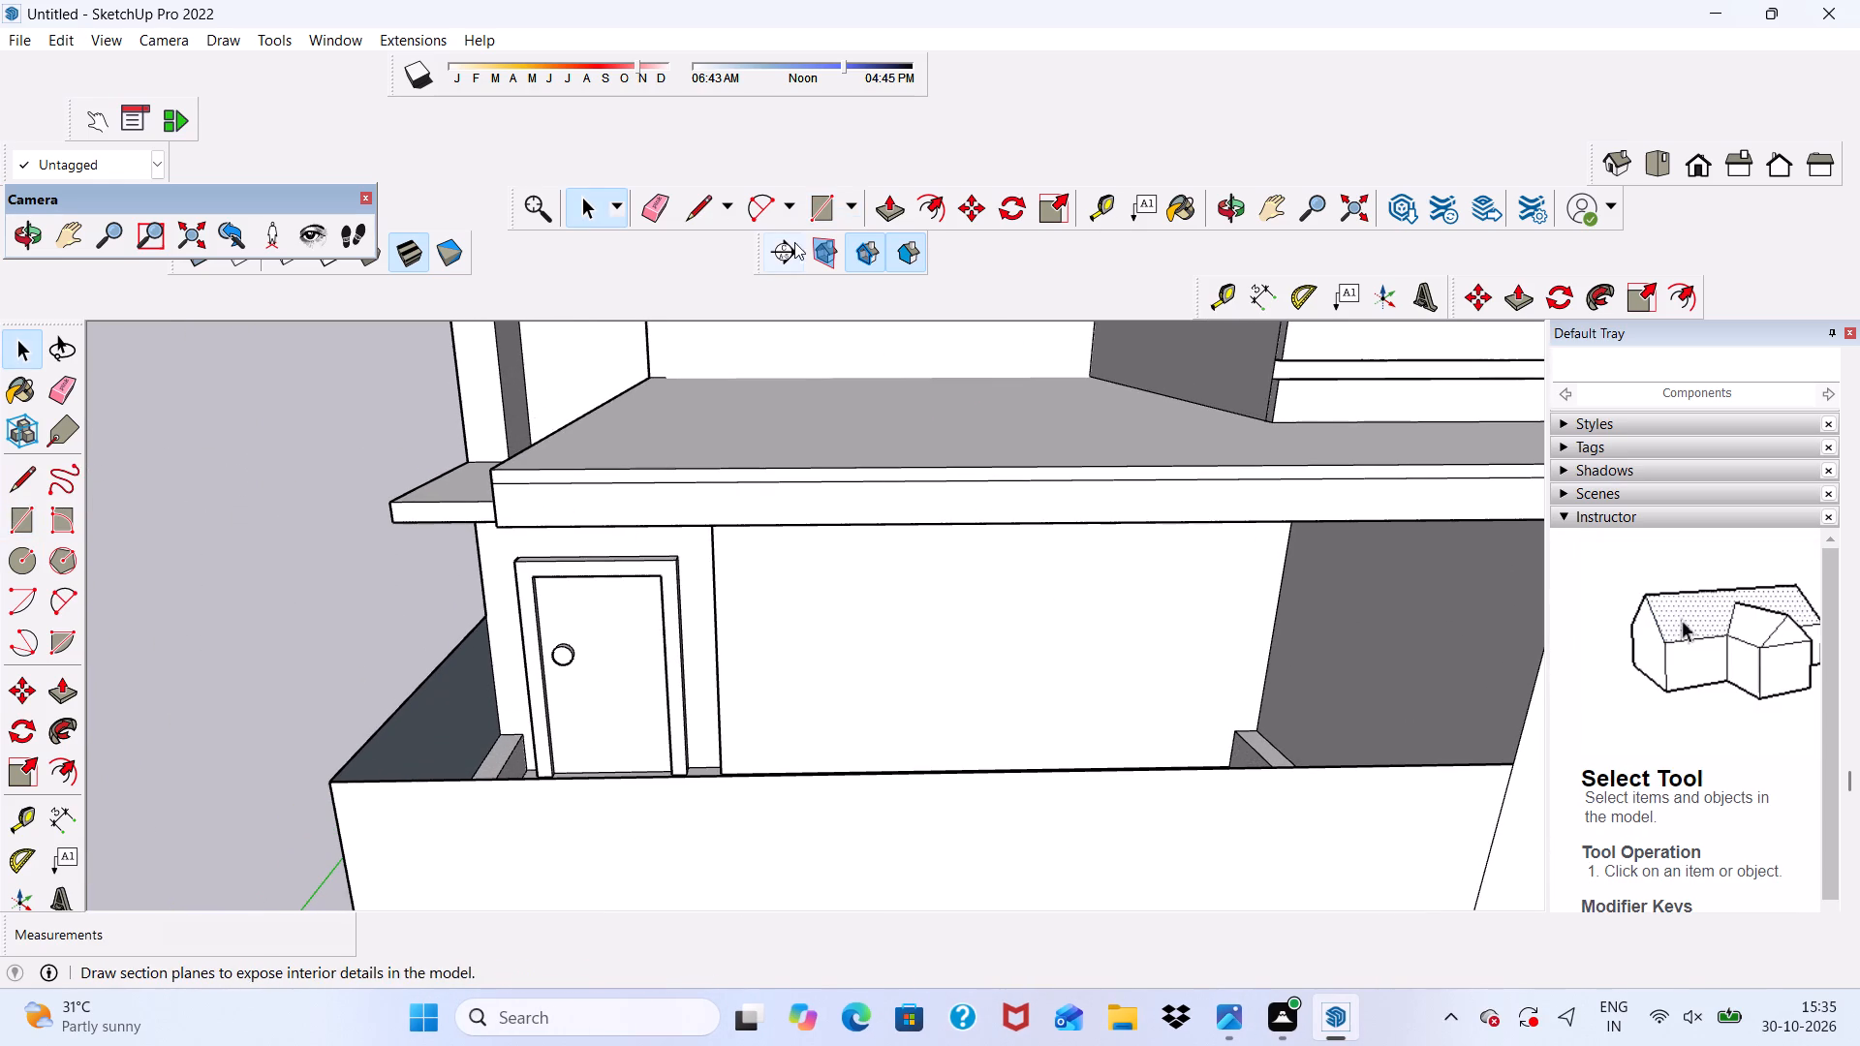
click(826, 204)
scroll(476, 583, up, 3)
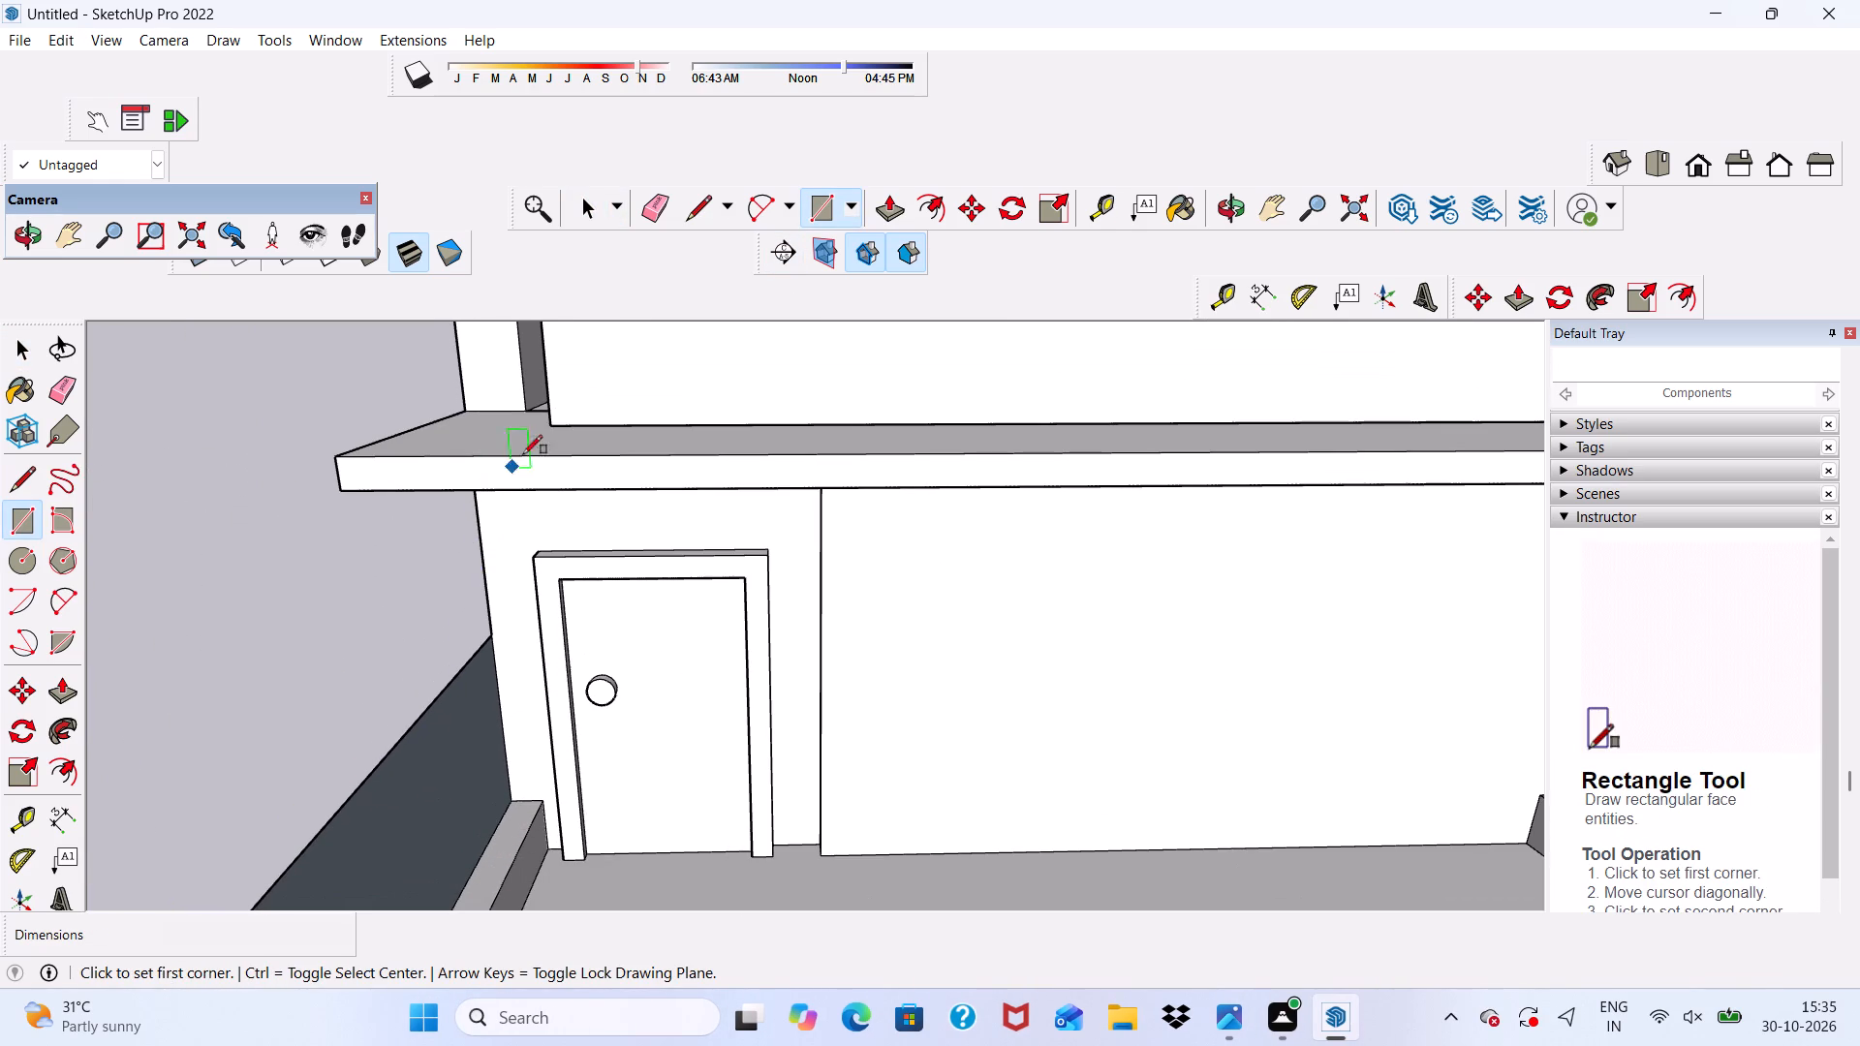
click(543, 424)
scroll(451, 489, down, 11)
scroll(831, 457, up, 1)
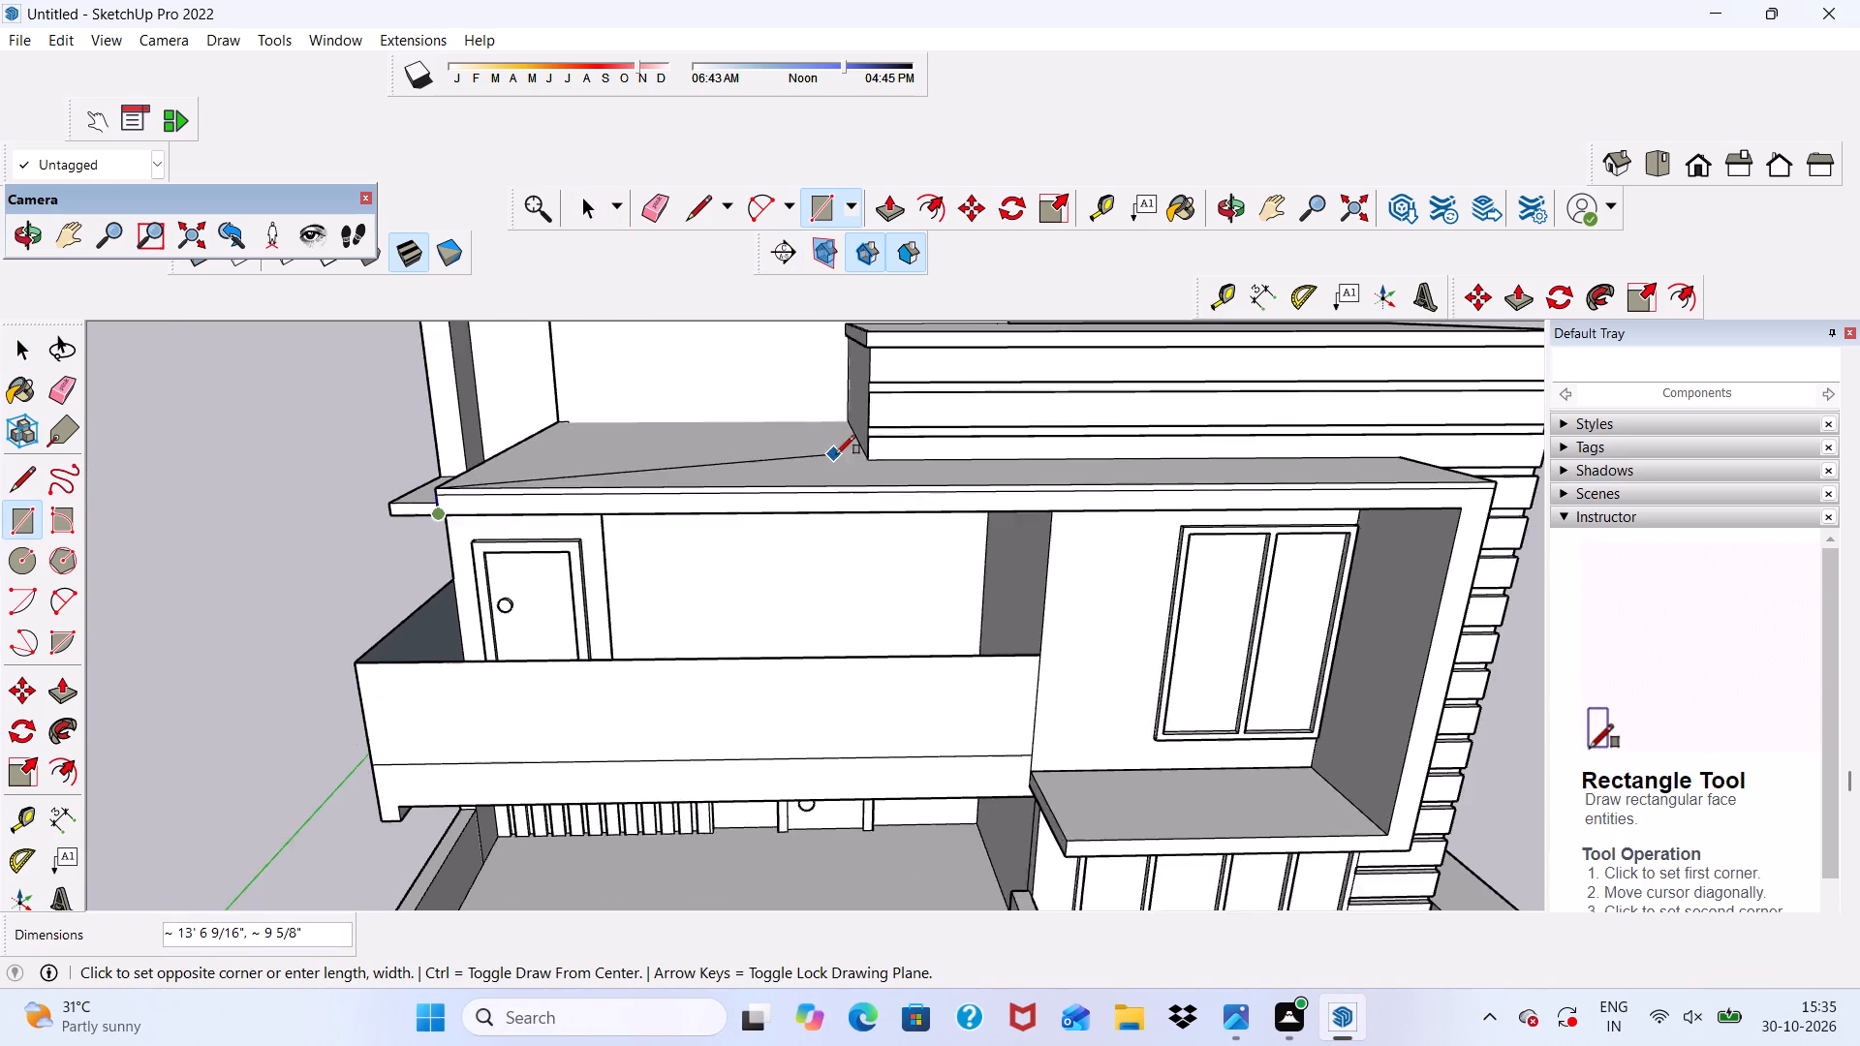
scroll(854, 467, down, 2)
scroll(1340, 506, up, 4)
scroll(1374, 477, down, 1)
scroll(1384, 486, up, 13)
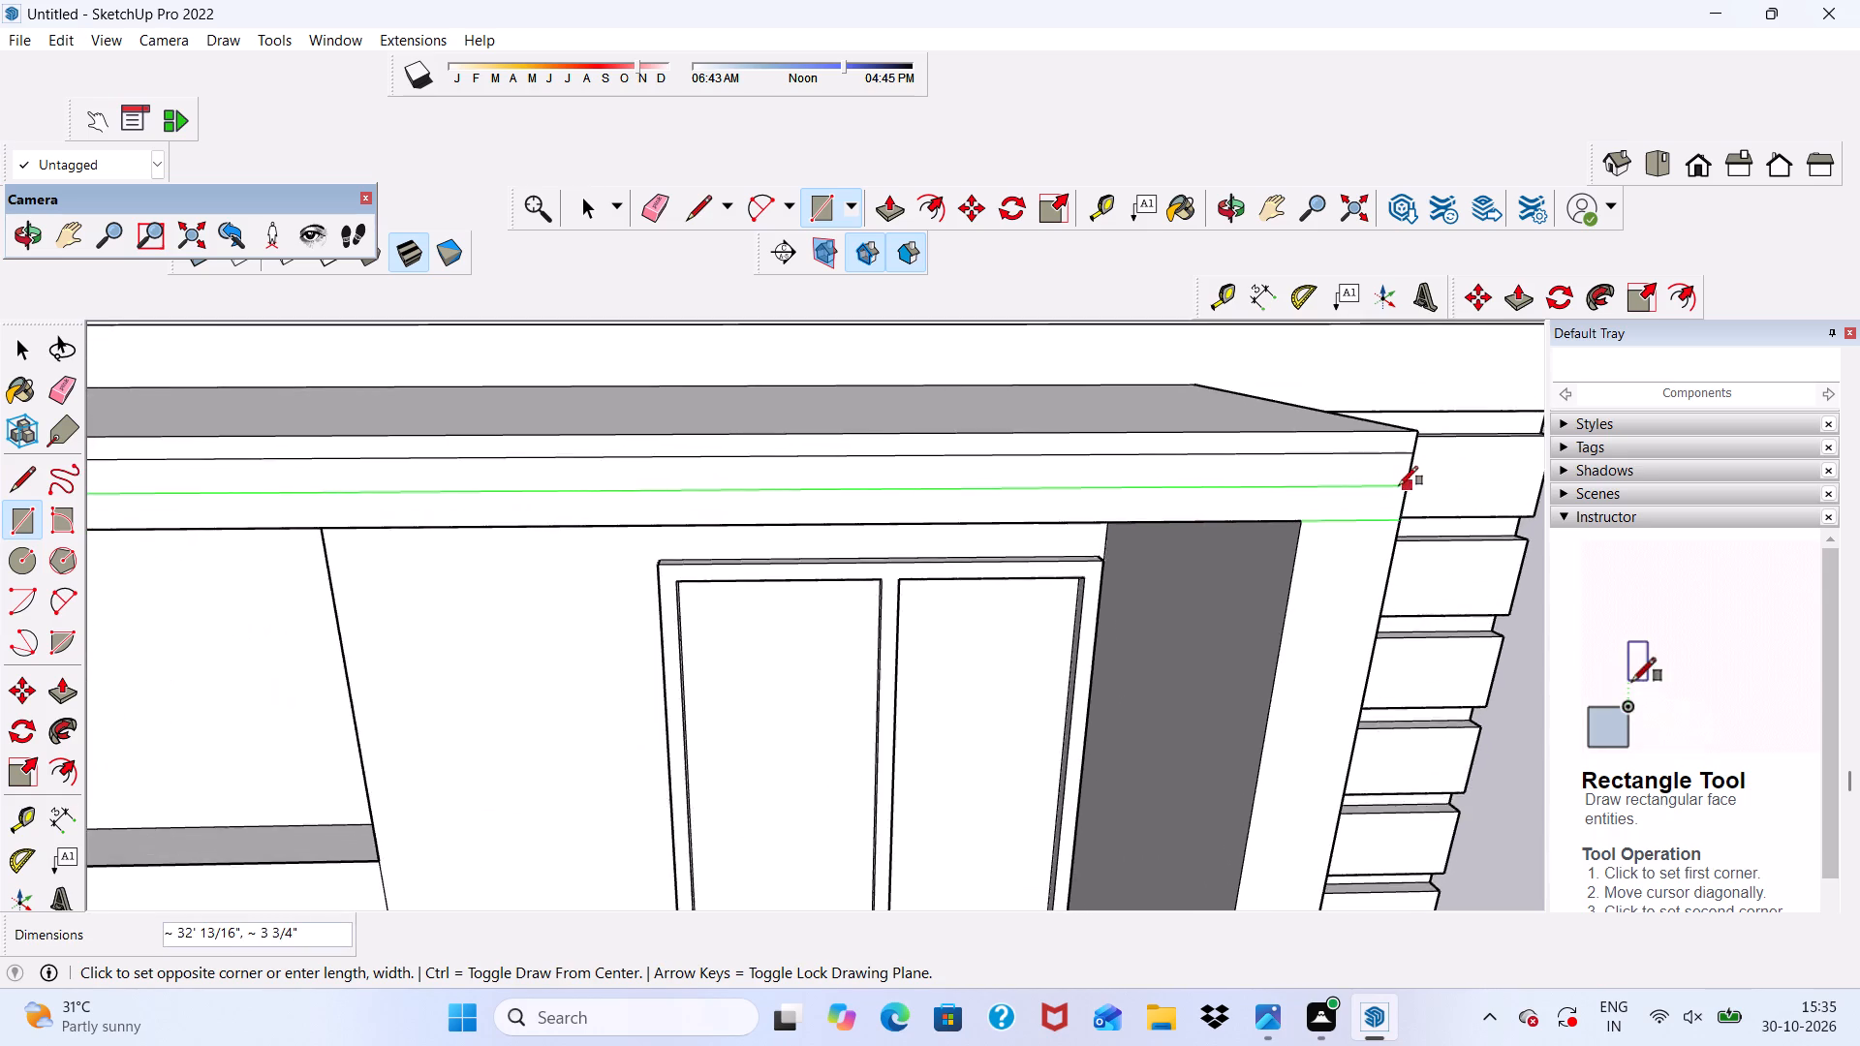
scroll(1399, 485, up, 8)
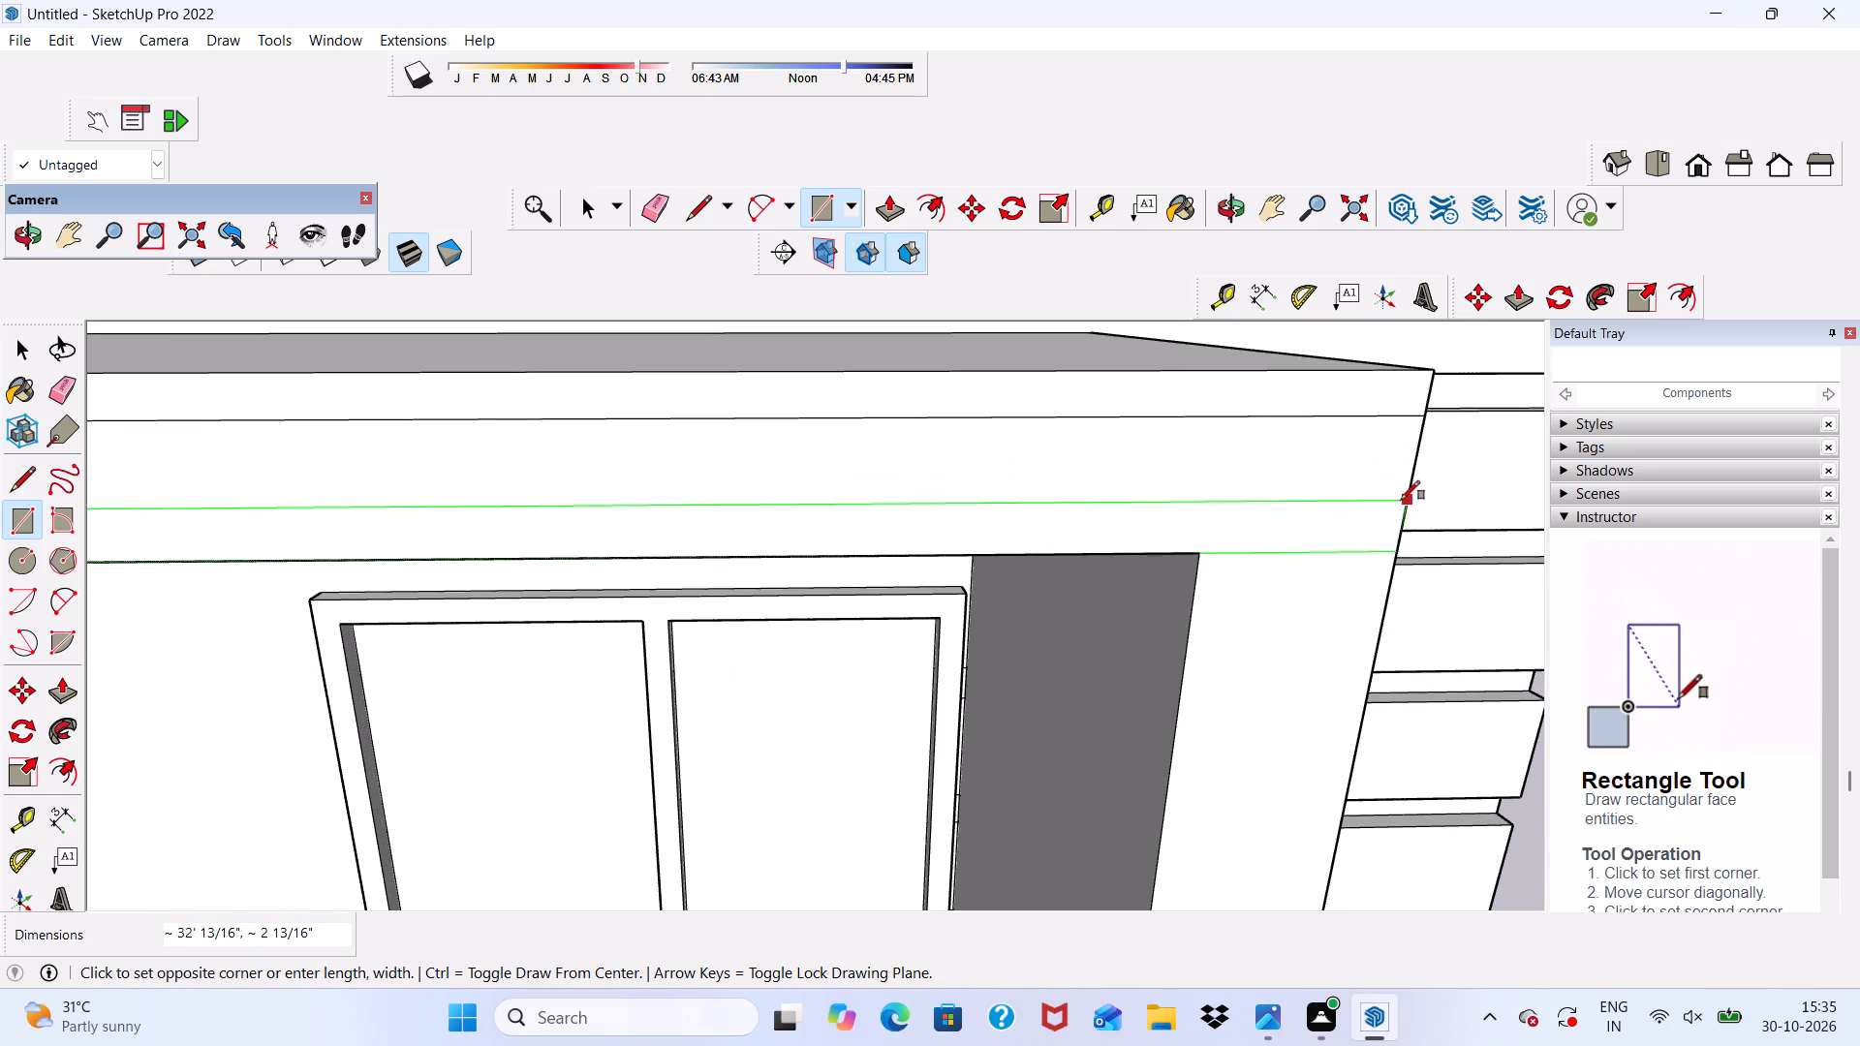
click(1400, 500)
scroll(1345, 521, down, 4)
key(space)
Push/Pull the upper band on the roof slab's front face outward by 3".
scroll(821, 459, up, 5)
click(816, 434)
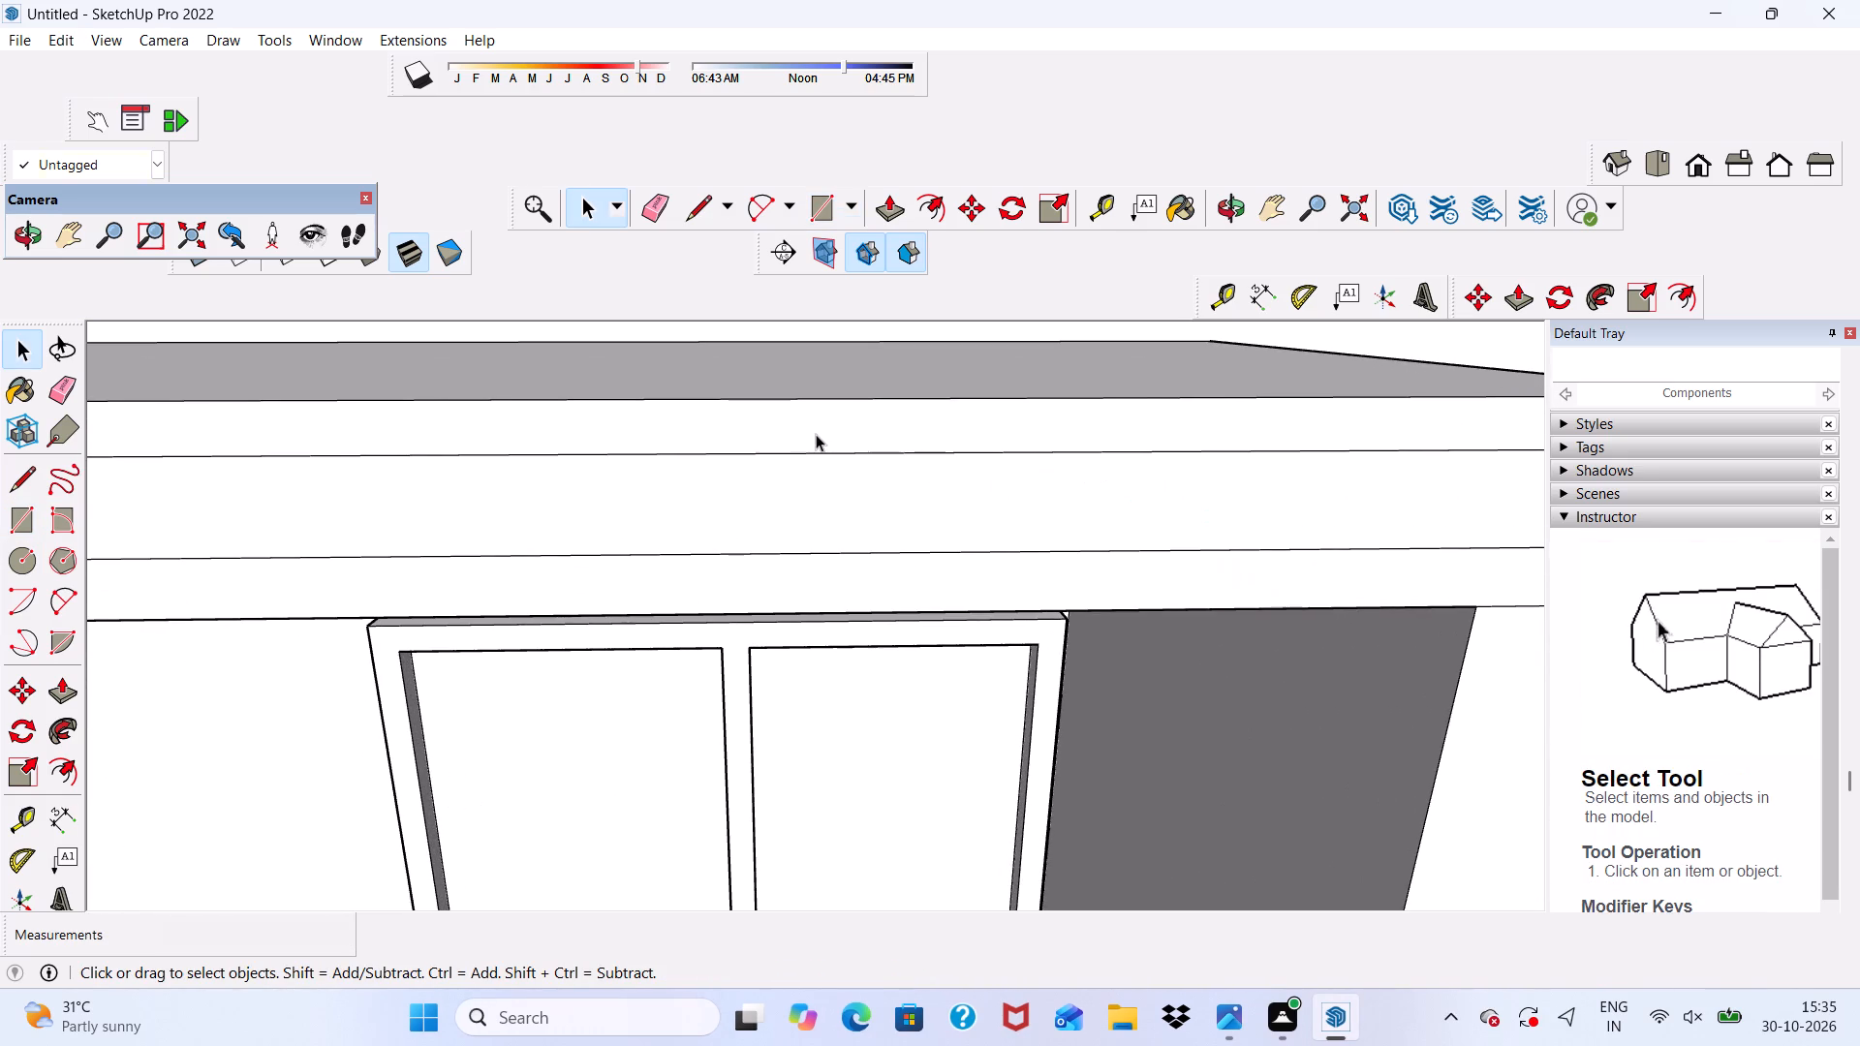
click(906, 200)
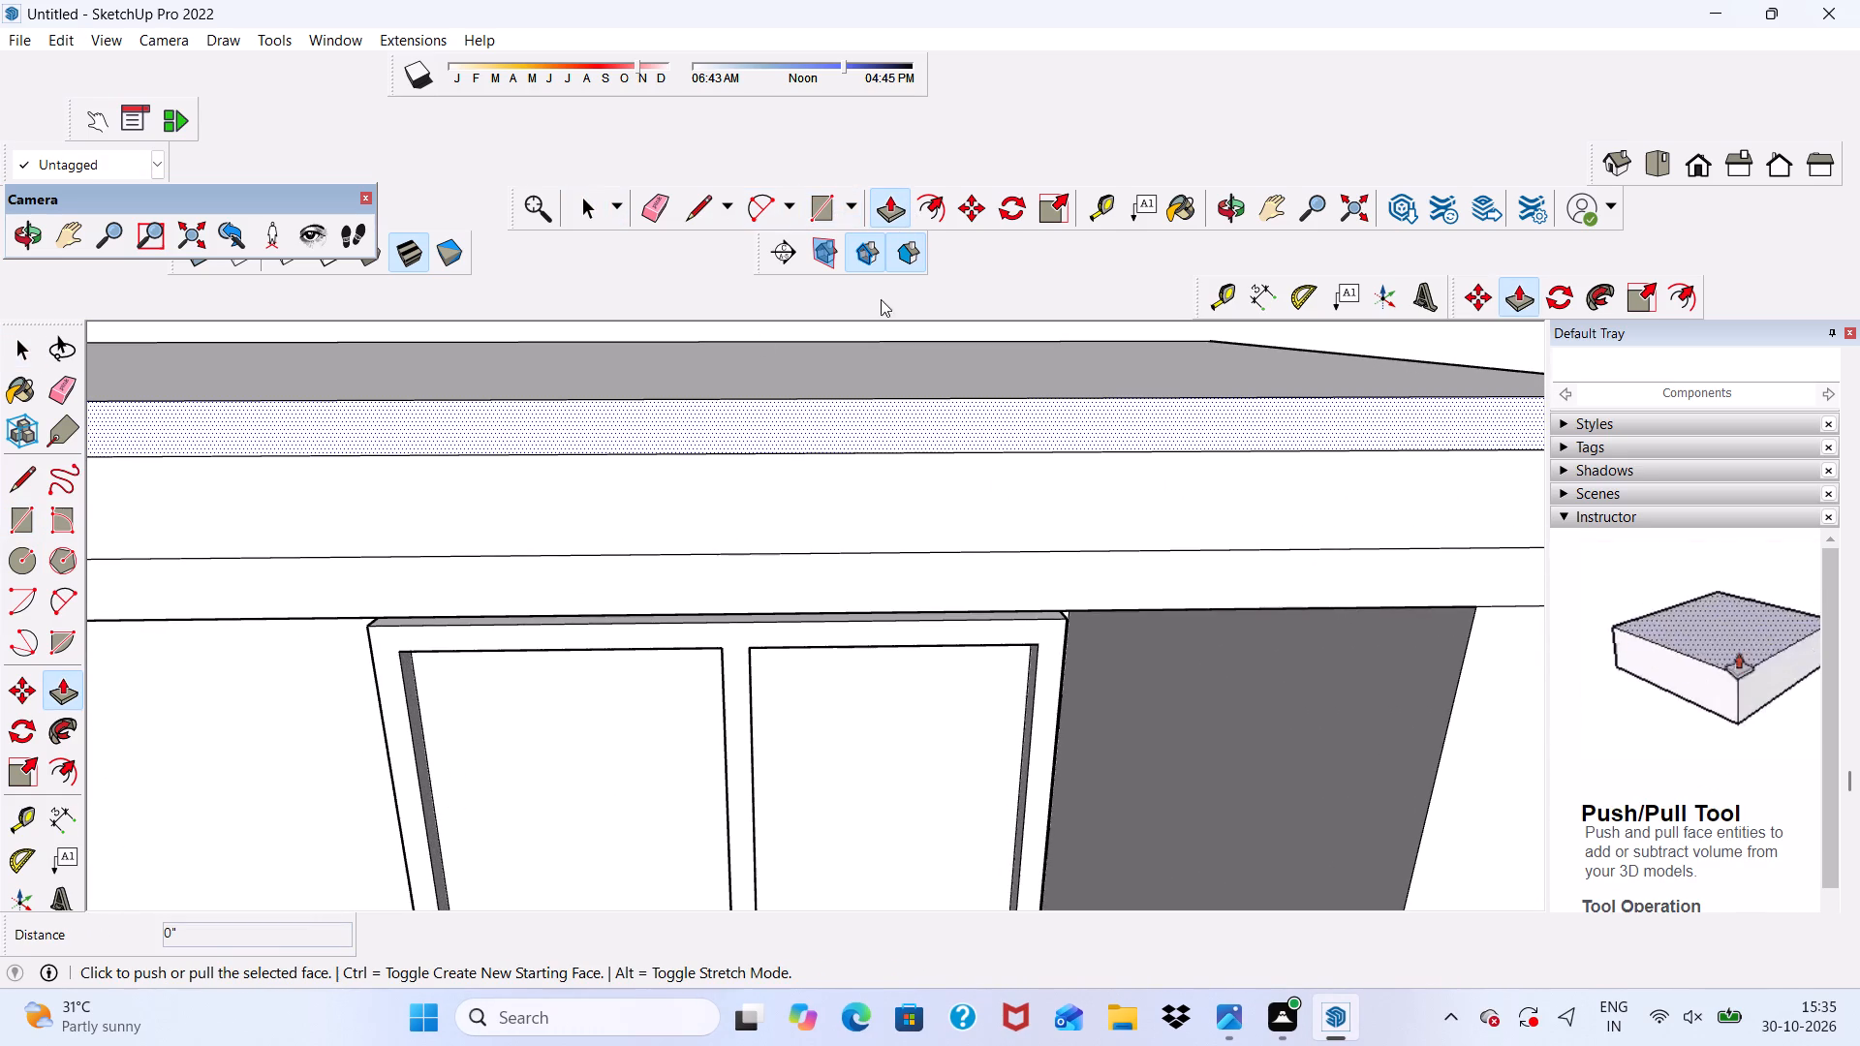
click(832, 418)
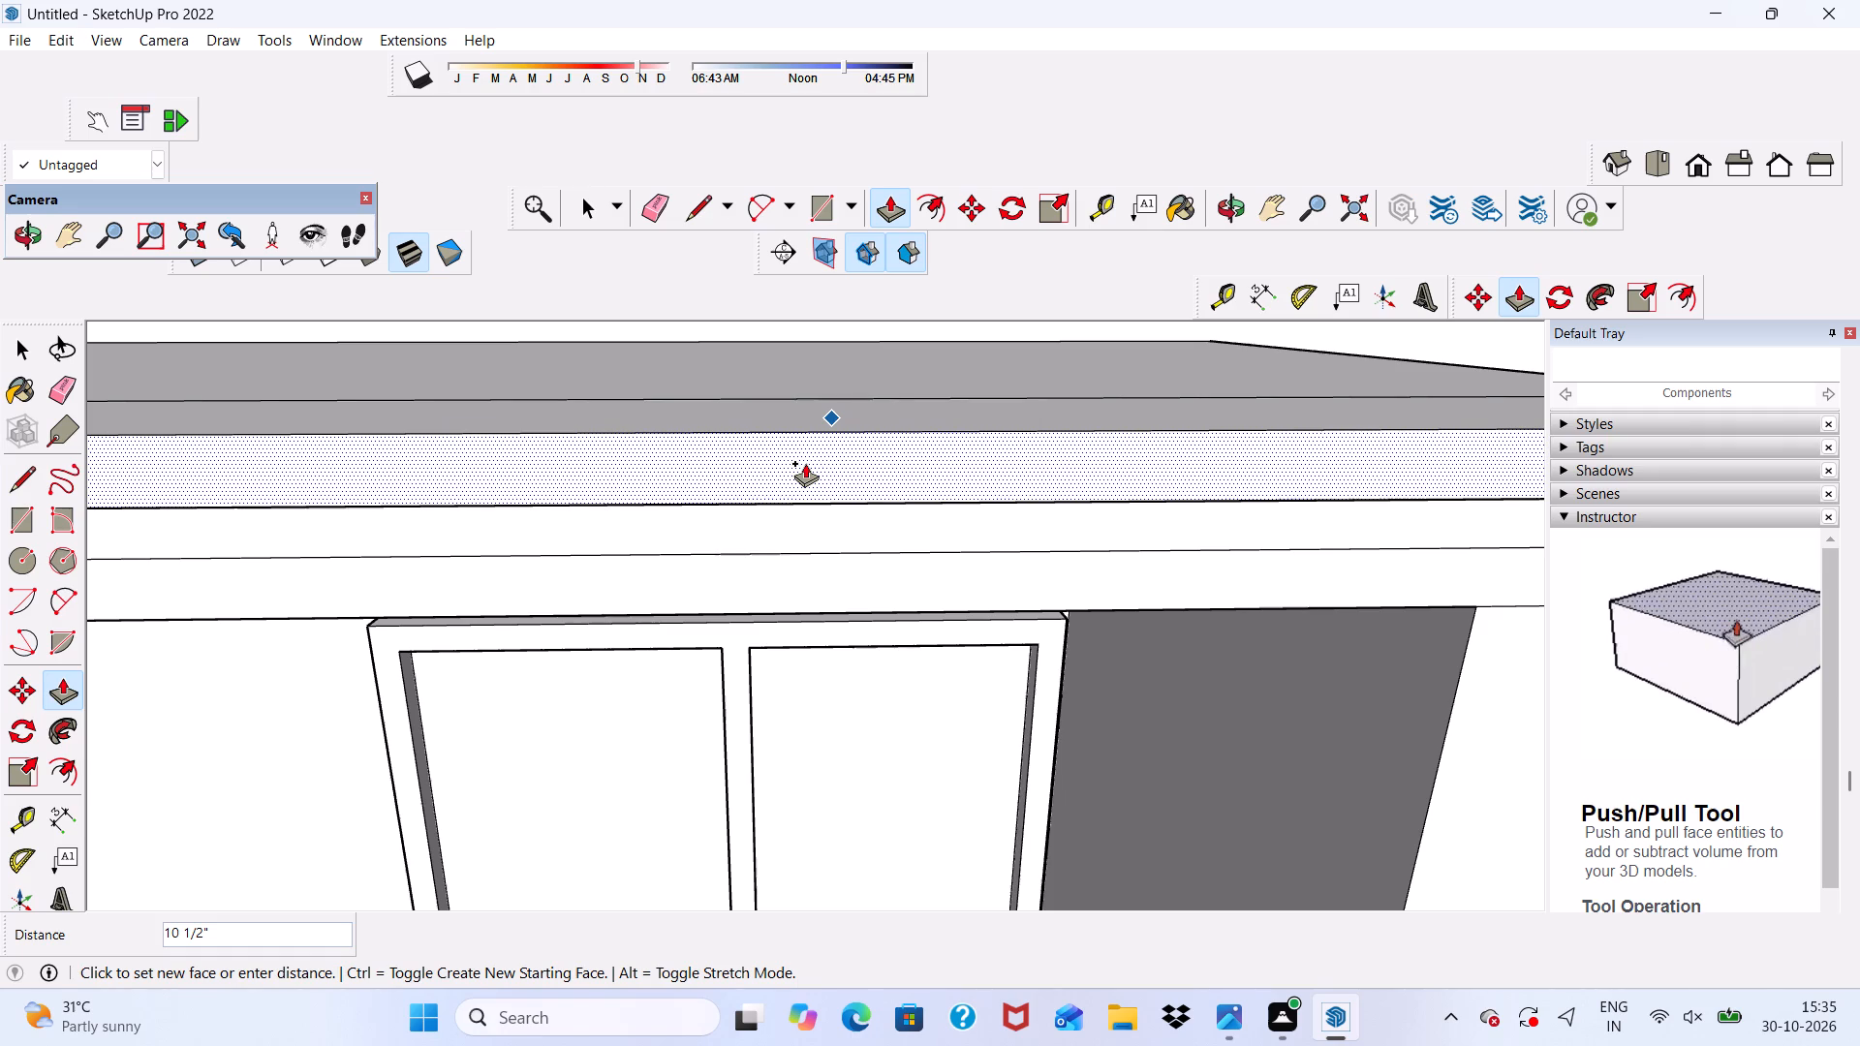
key(3)
key(shift+quotedbl)
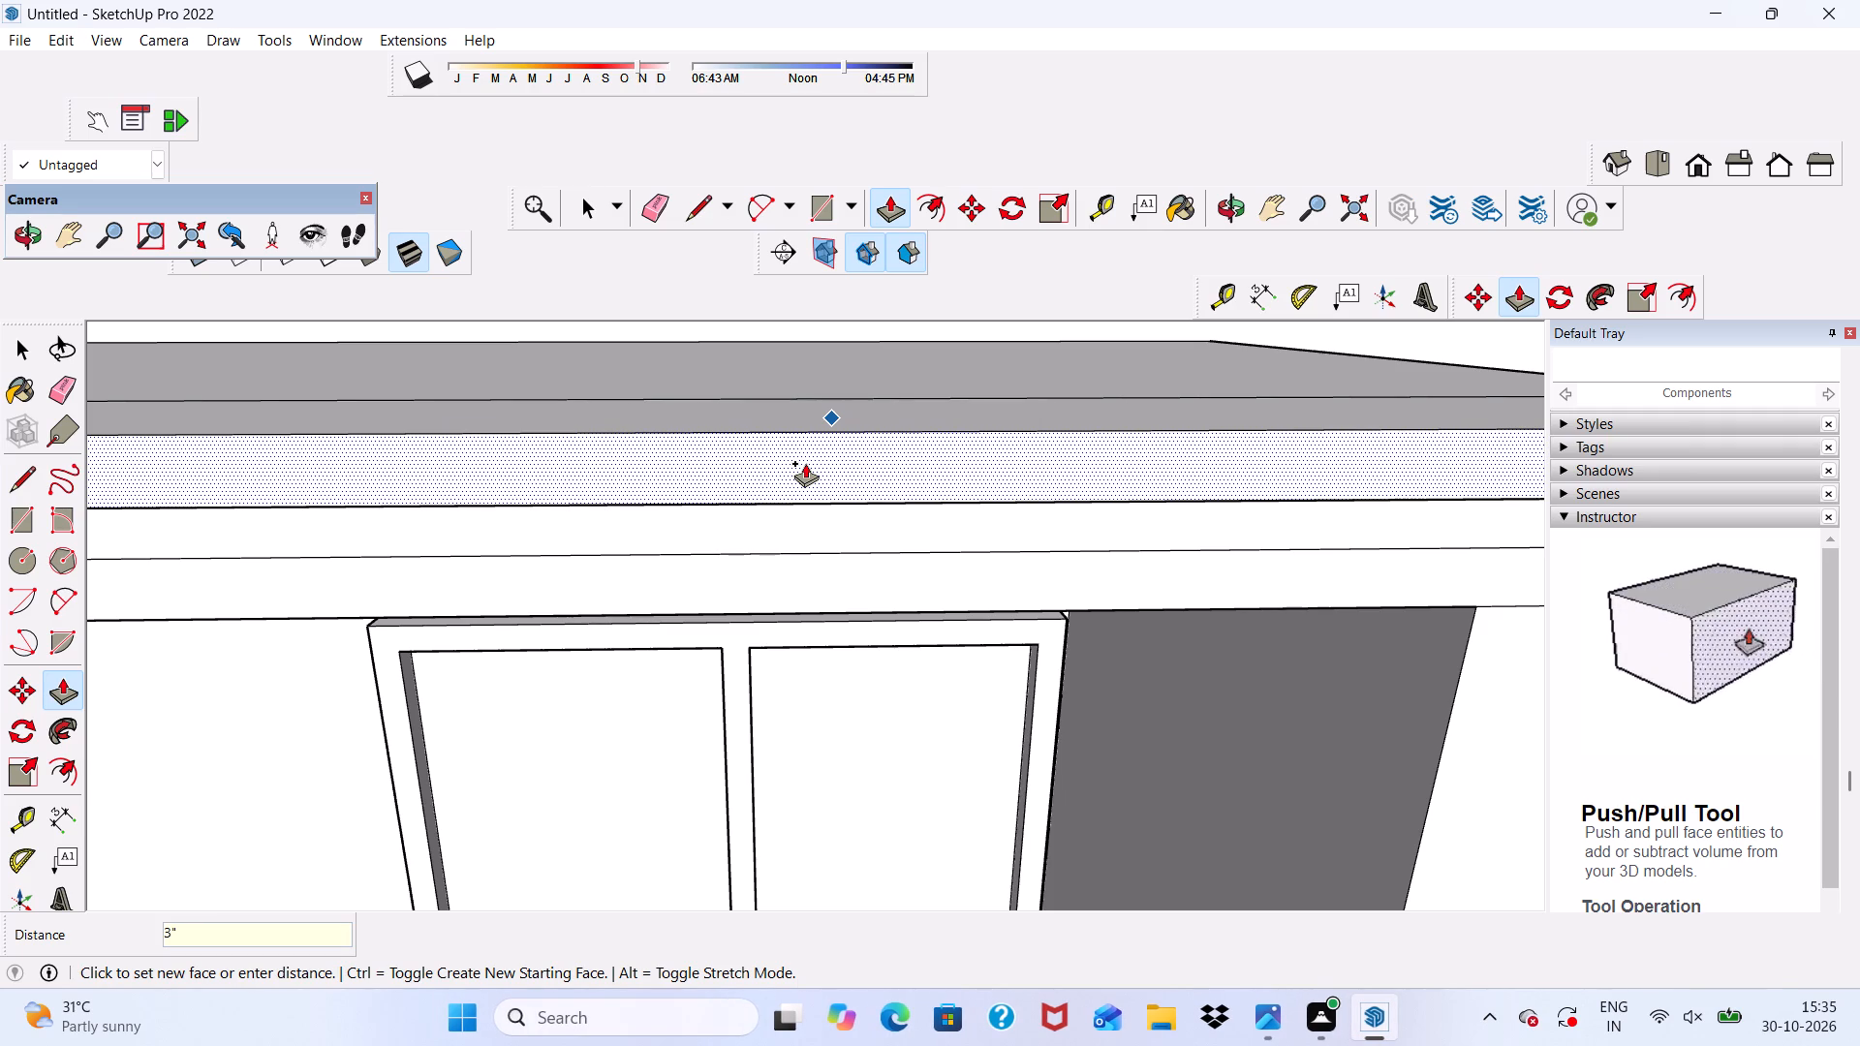
key(Return)
scroll(798, 468, down, 4)
scroll(885, 598, down, 4)
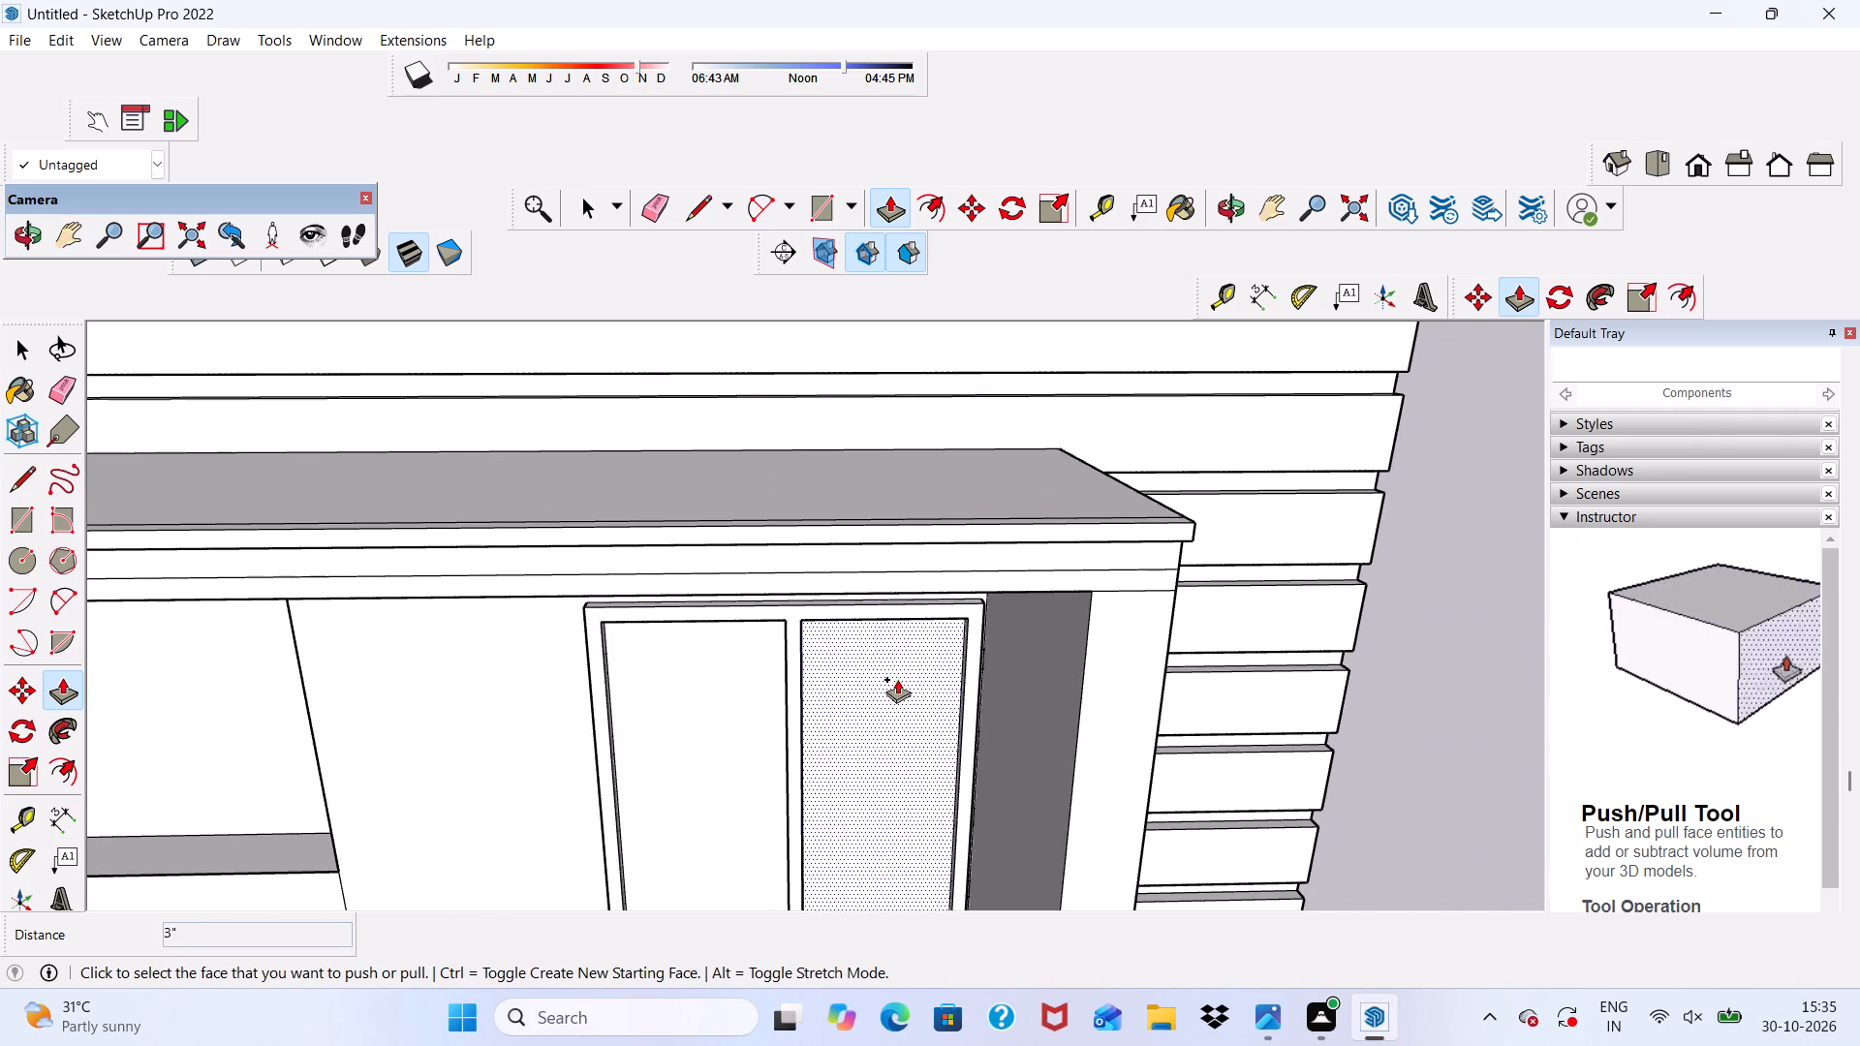
Push/Pull the lower band outward by 3", flush with the upper band.
scroll(888, 569, up, 7)
click(893, 588)
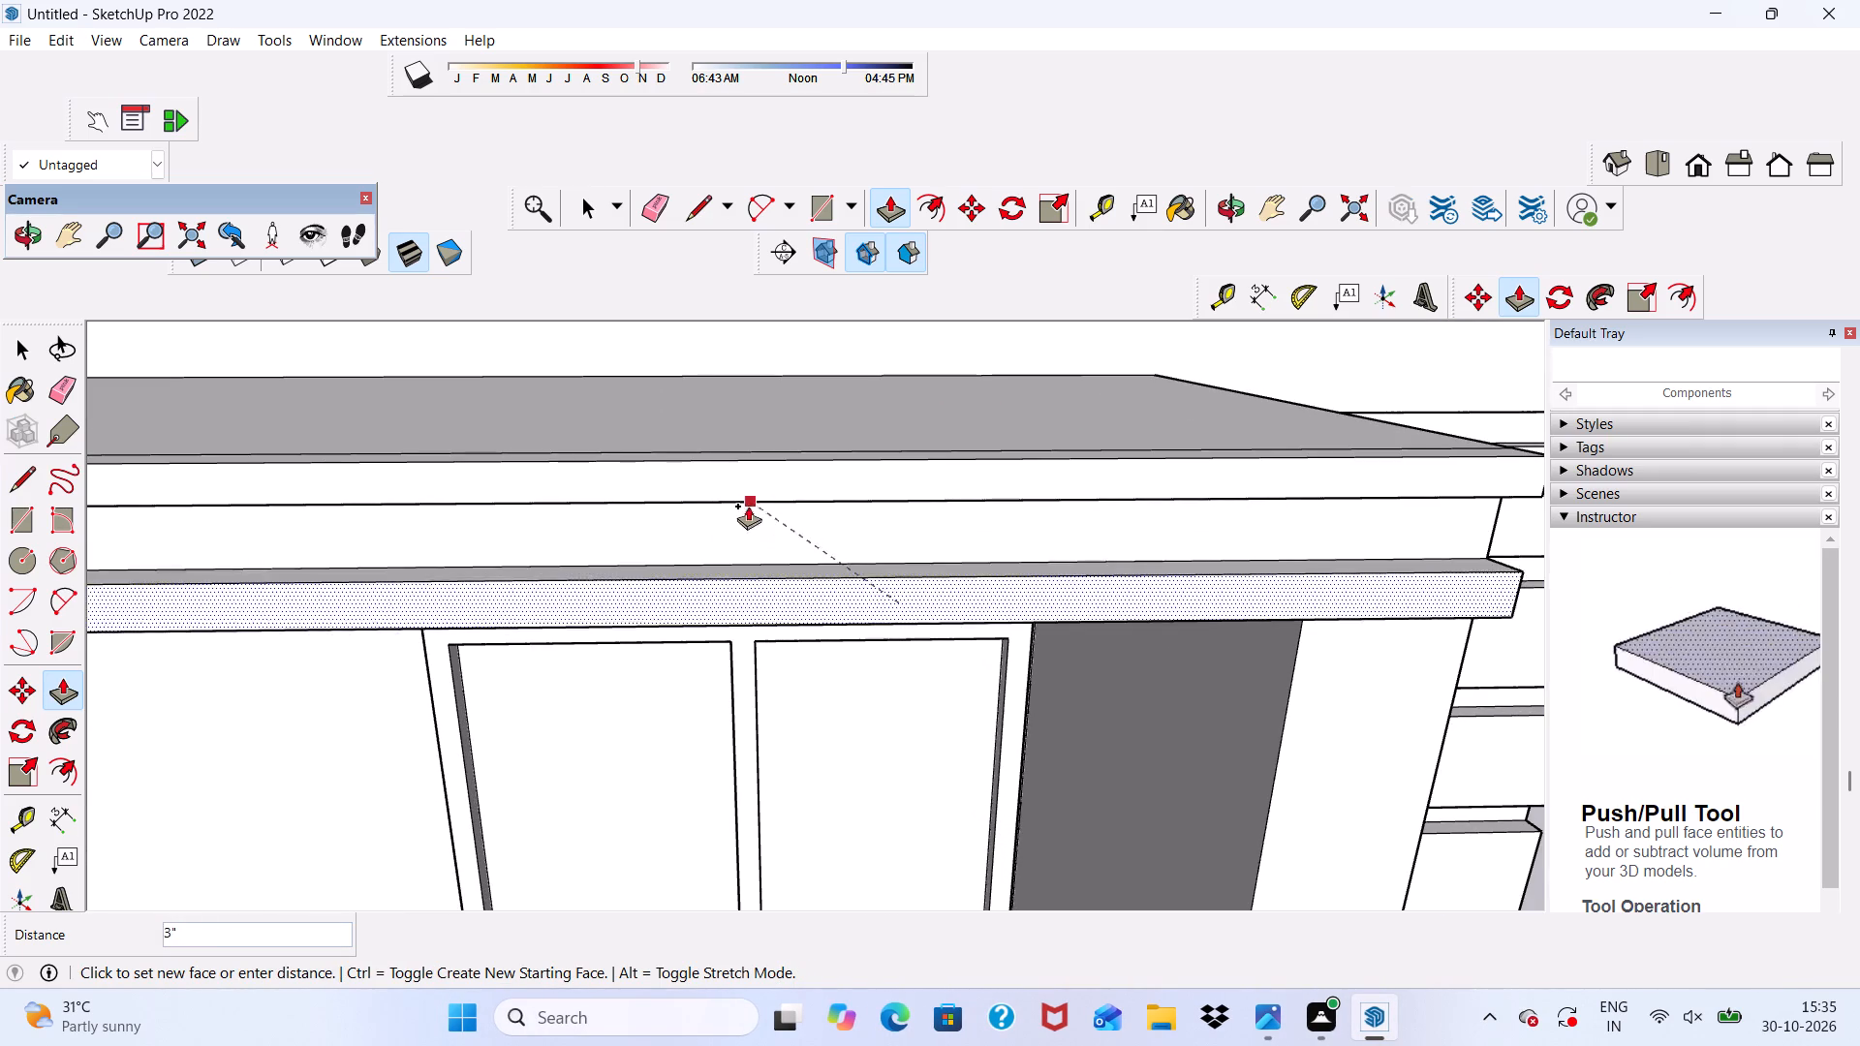
scroll(747, 512, up, 1)
click(745, 496)
Extend the lower band's end at the balcony-door side by about 2 5/16" beyond the slab's side face.
scroll(763, 537, down, 4)
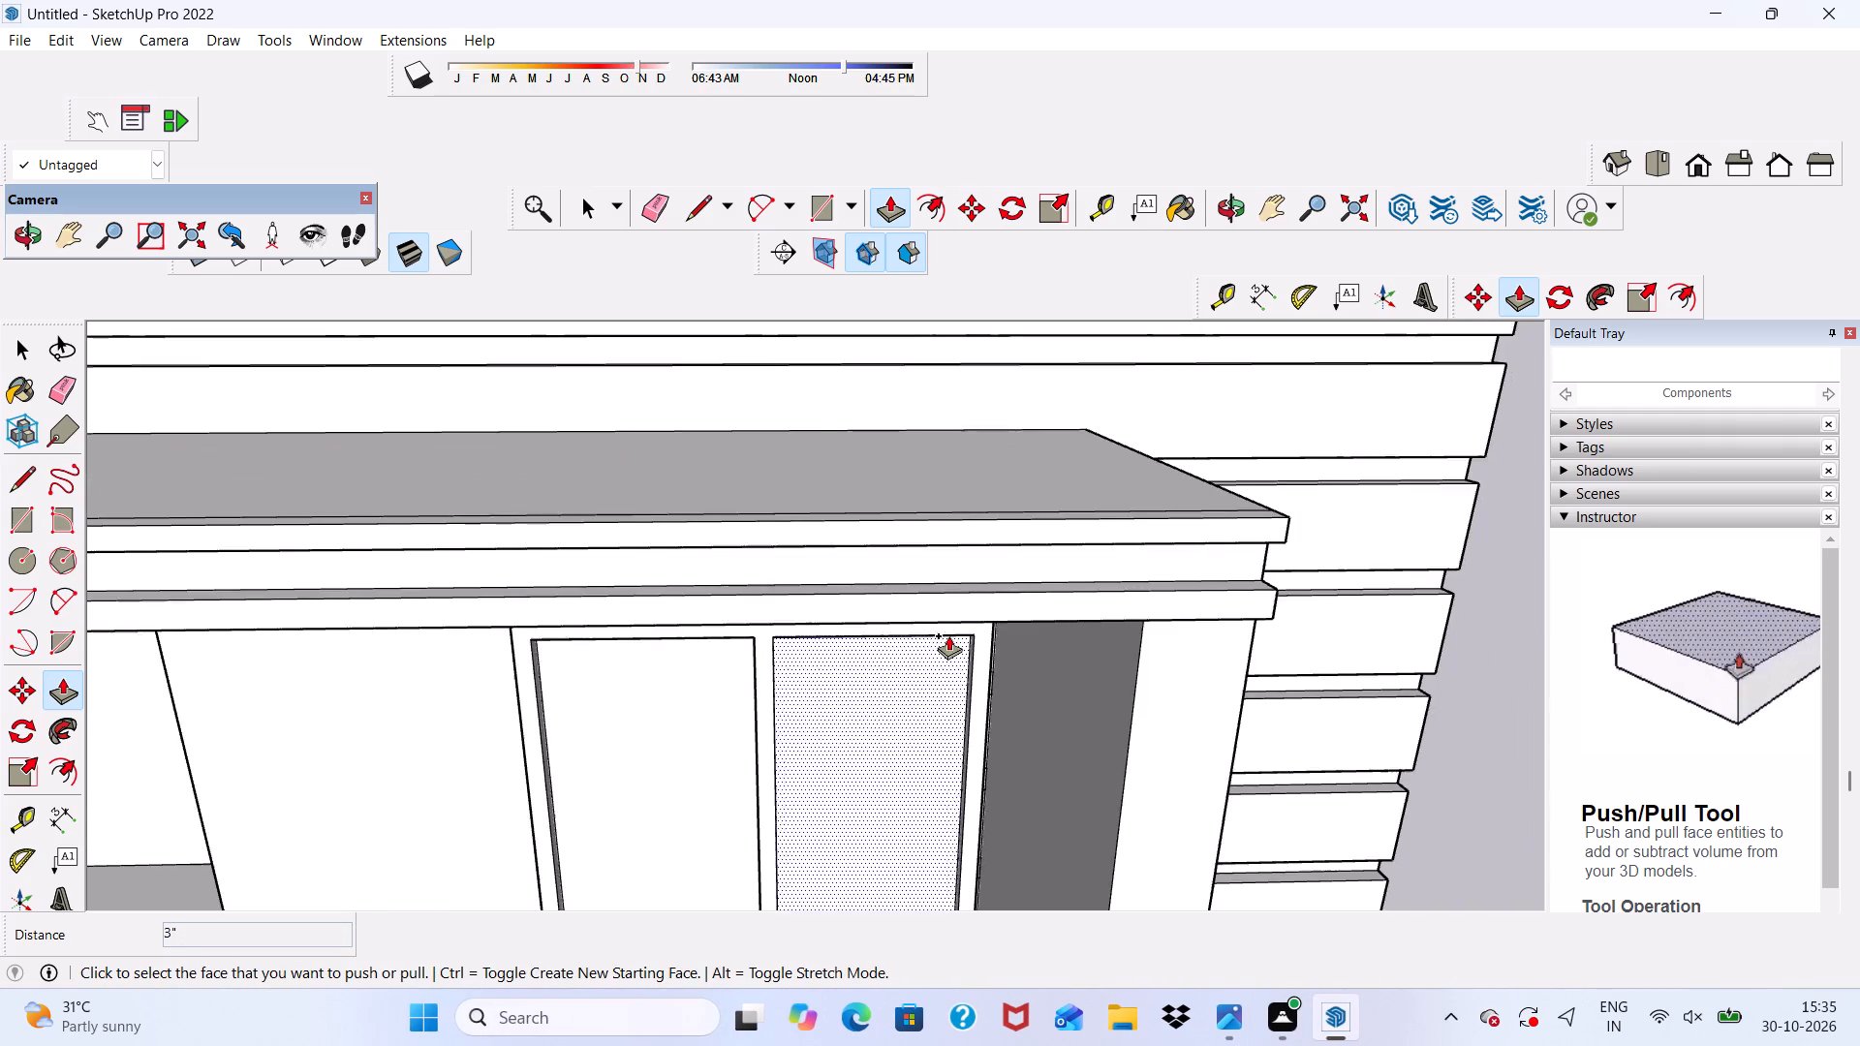
scroll(948, 635, down, 7)
middle_drag(945, 631, 1126, 618)
scroll(1231, 600, up, 1)
scroll(1236, 580, down, 10)
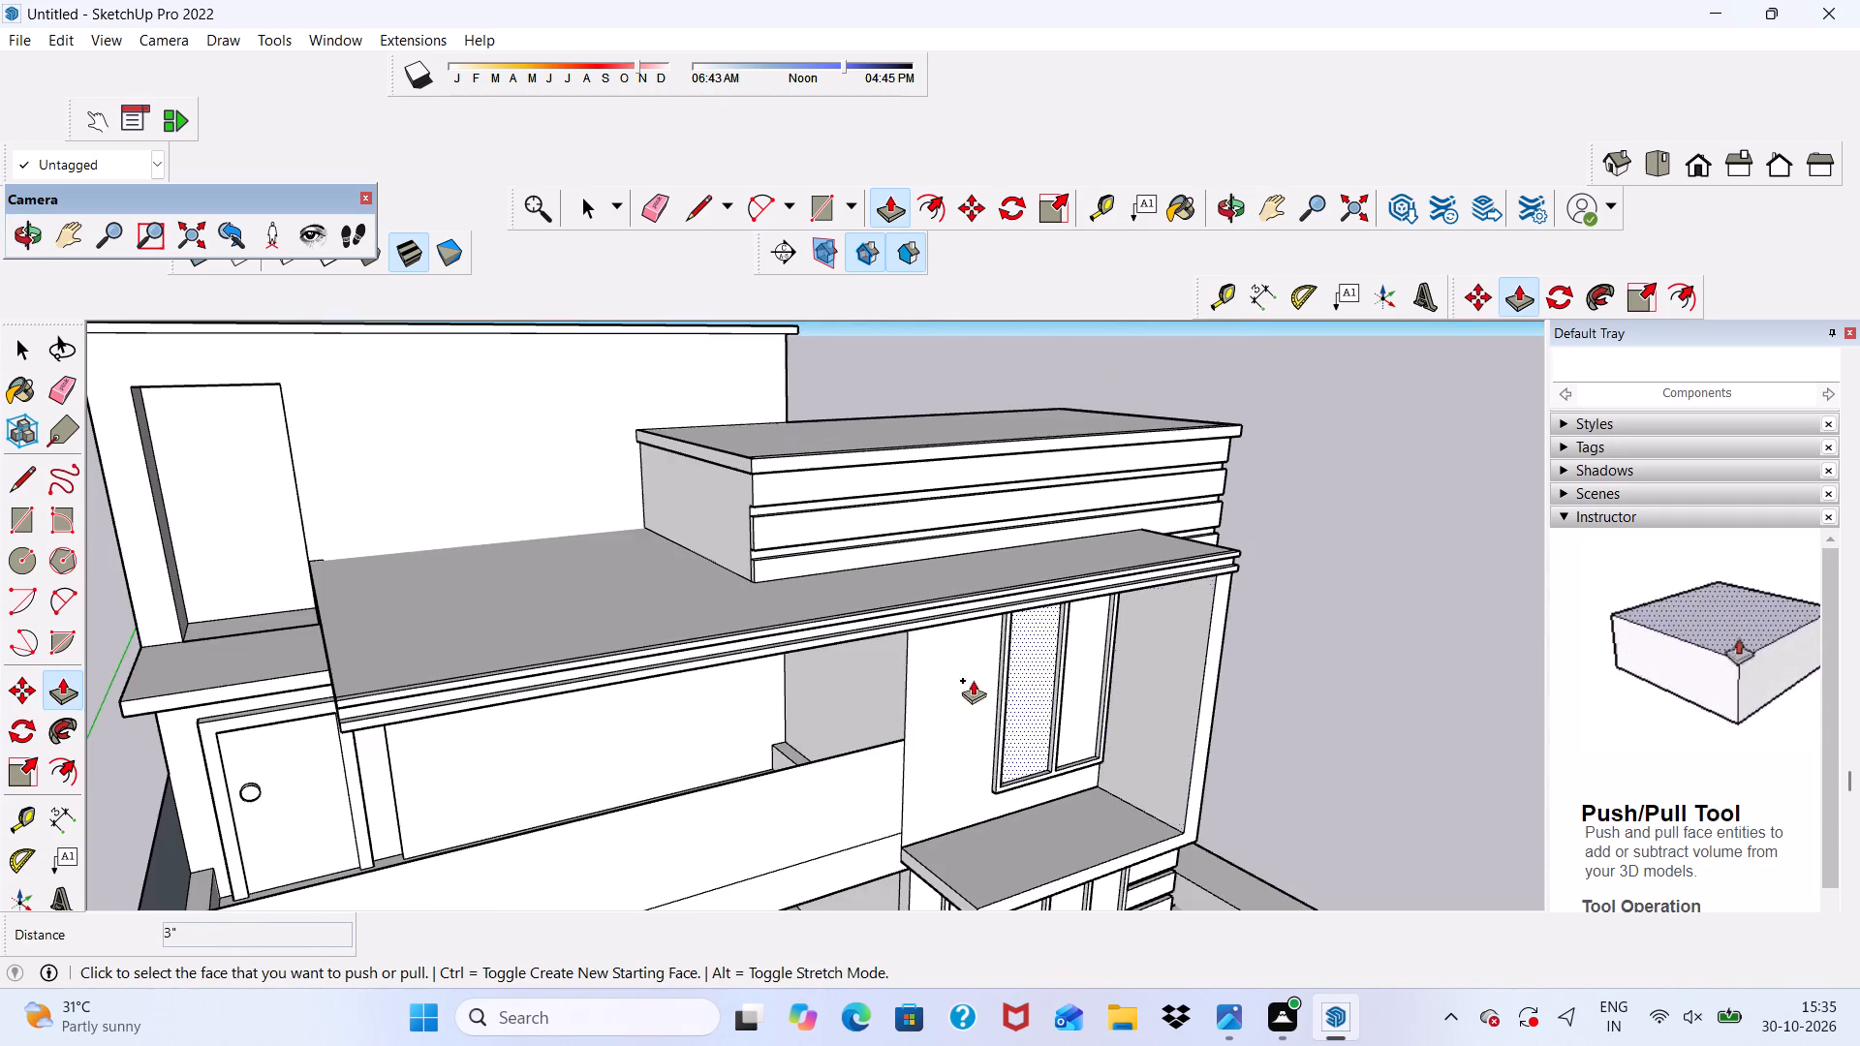
middle_drag(935, 687, 1182, 647)
scroll(941, 648, up, 8)
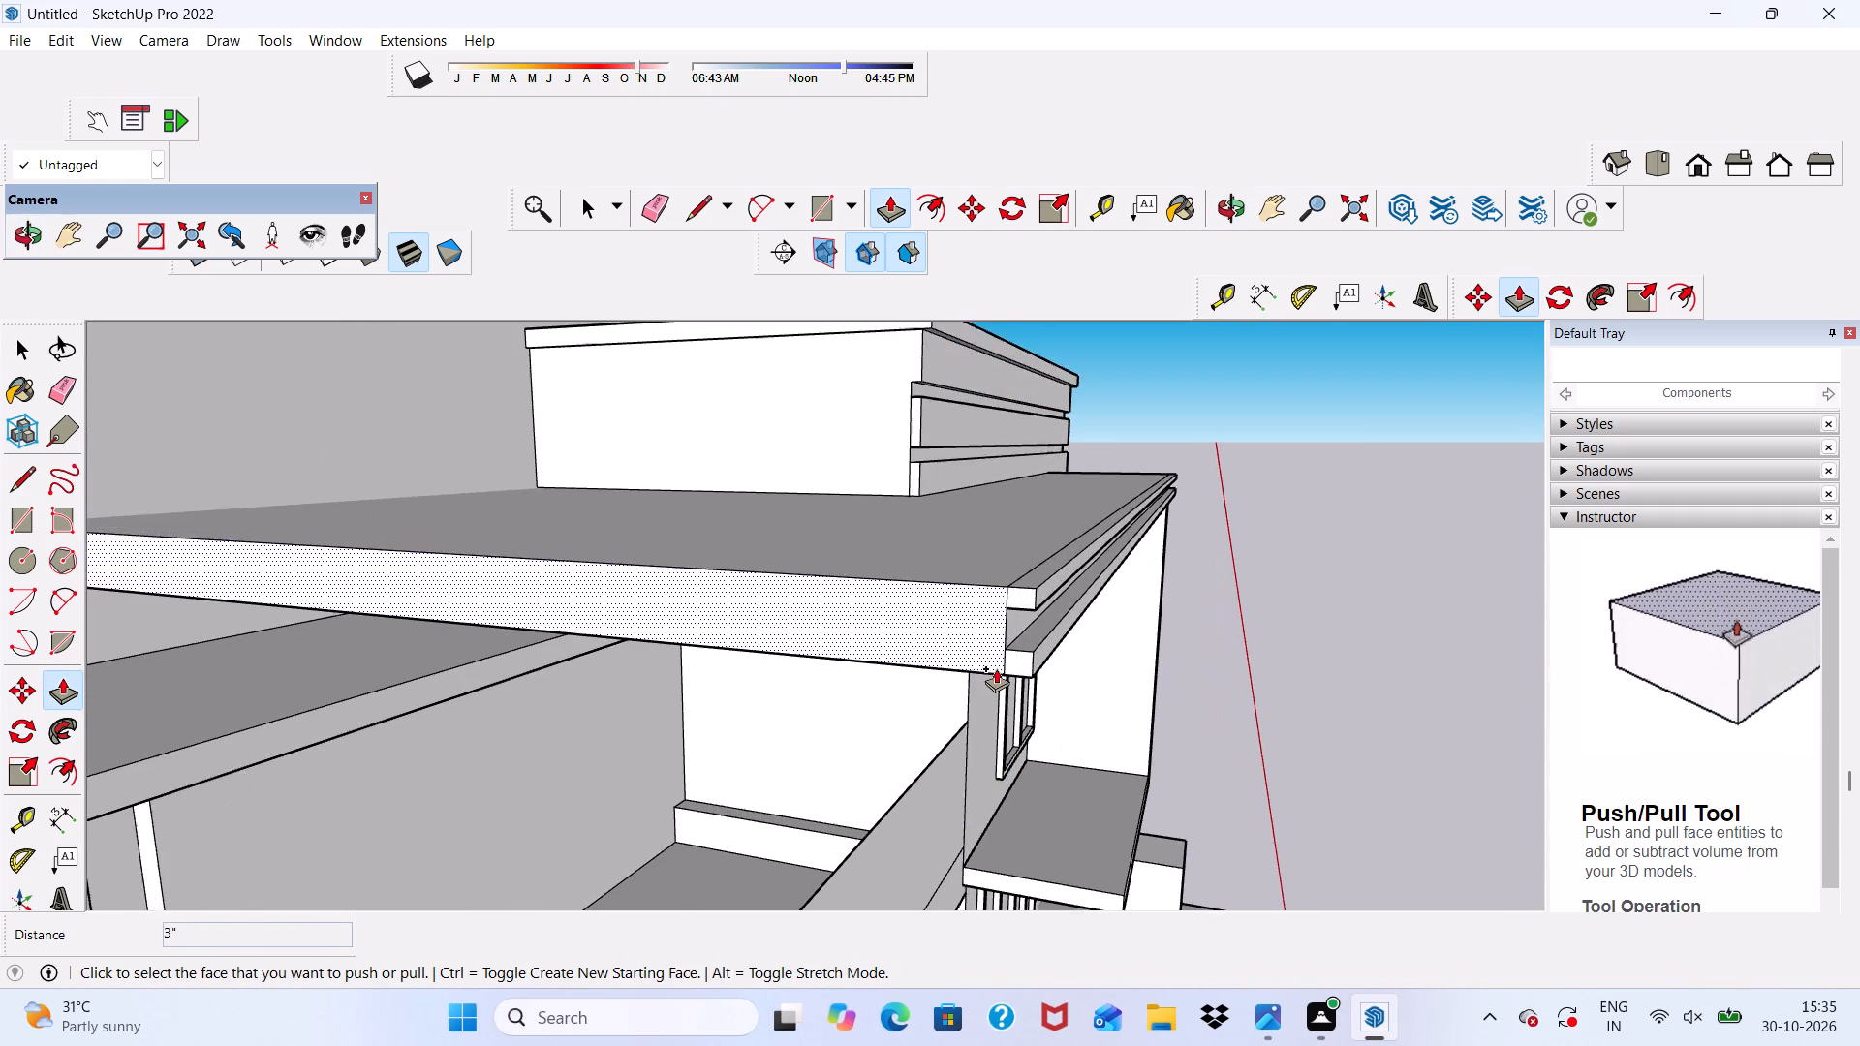
scroll(996, 668, up, 9)
click(1016, 654)
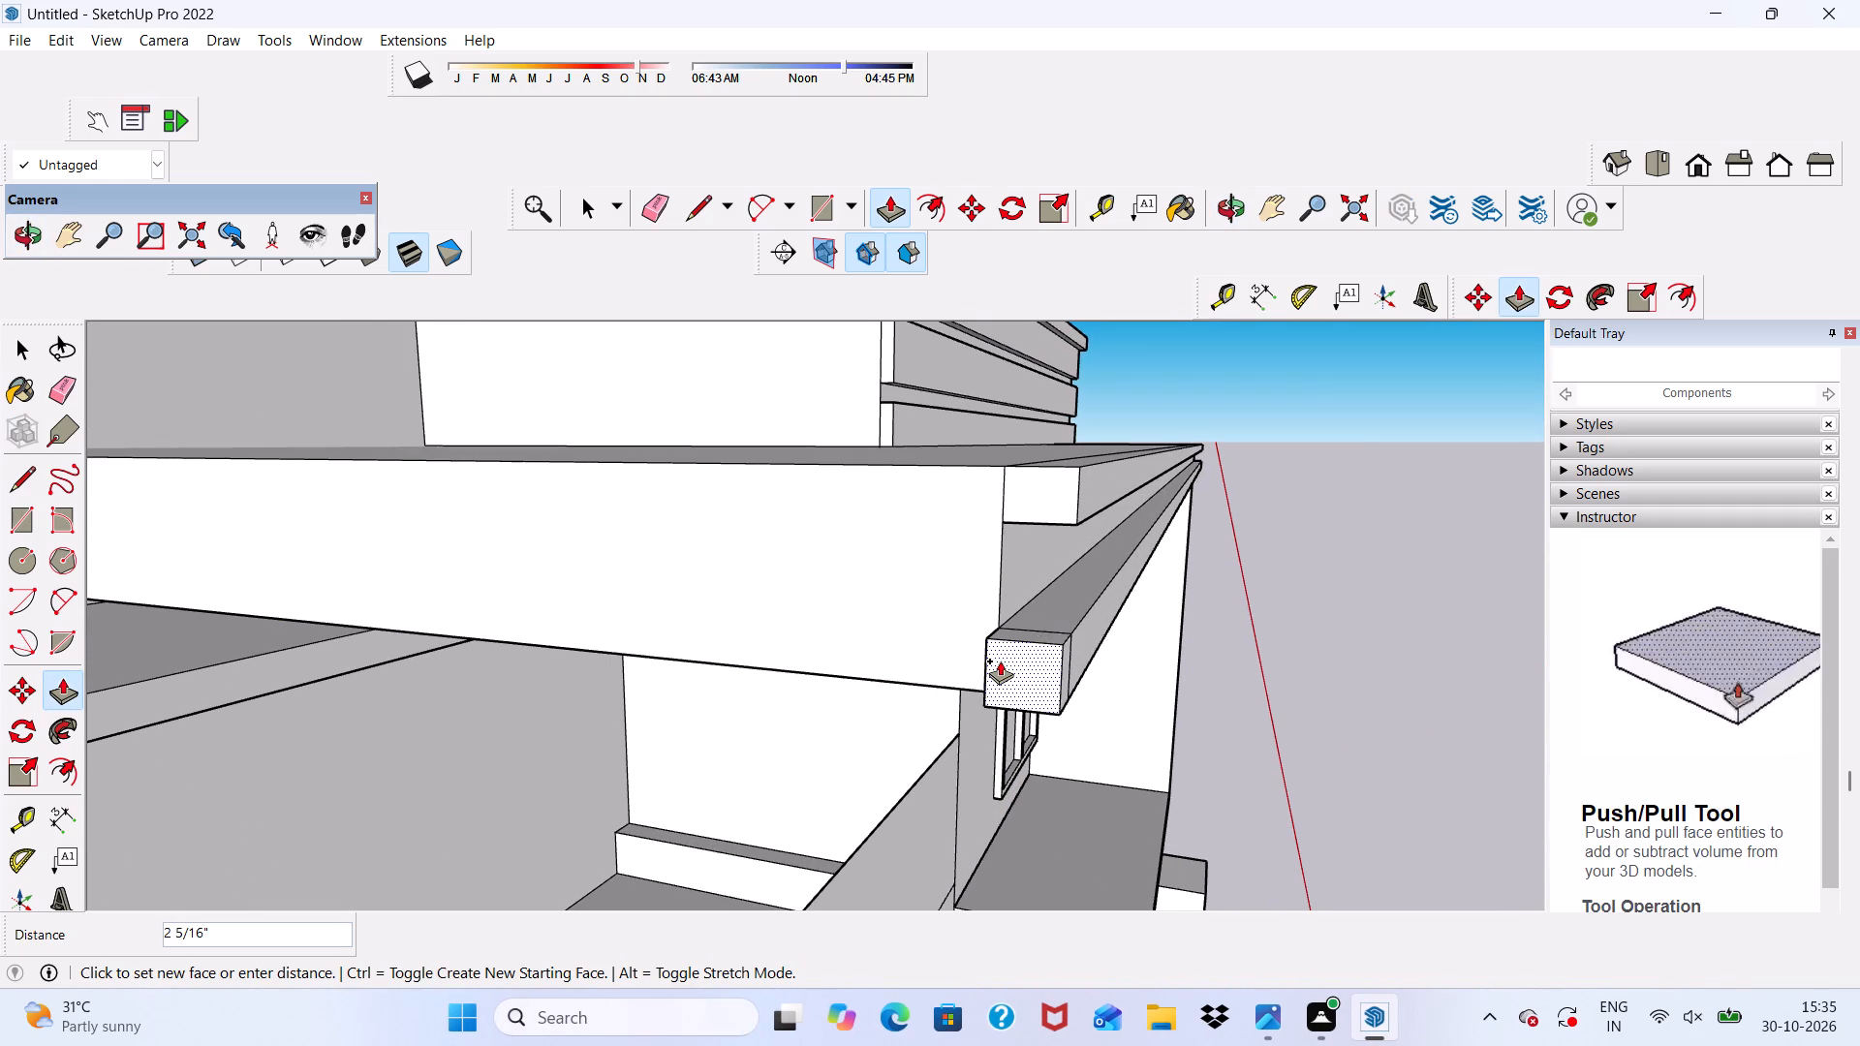
click(1000, 661)
Push/Pull the back face of the lower band's extension about 15' 11" along the slab's side to the upper-floor wall.
scroll(1000, 661, down, 2)
middle_drag(1000, 661, 1235, 648)
scroll(960, 680, up, 2)
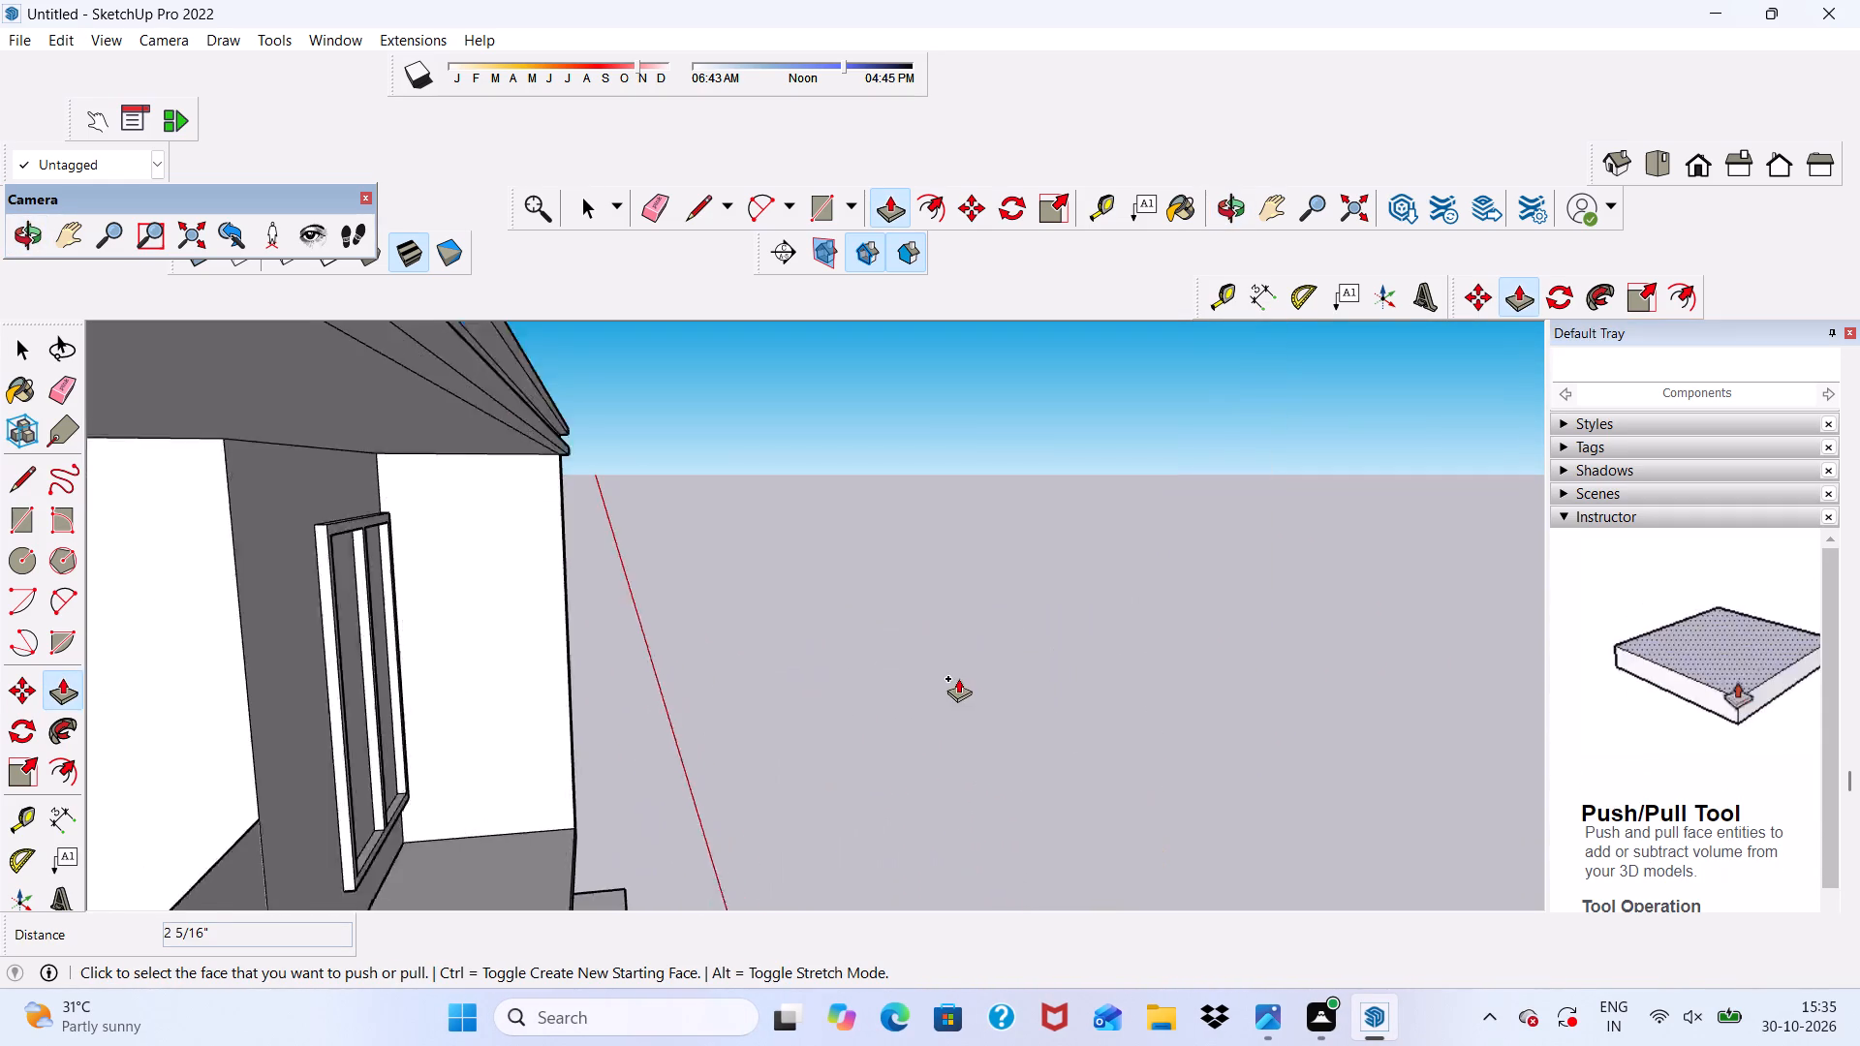
scroll(958, 678, up, 2)
scroll(961, 636, down, 5)
scroll(955, 588, up, 9)
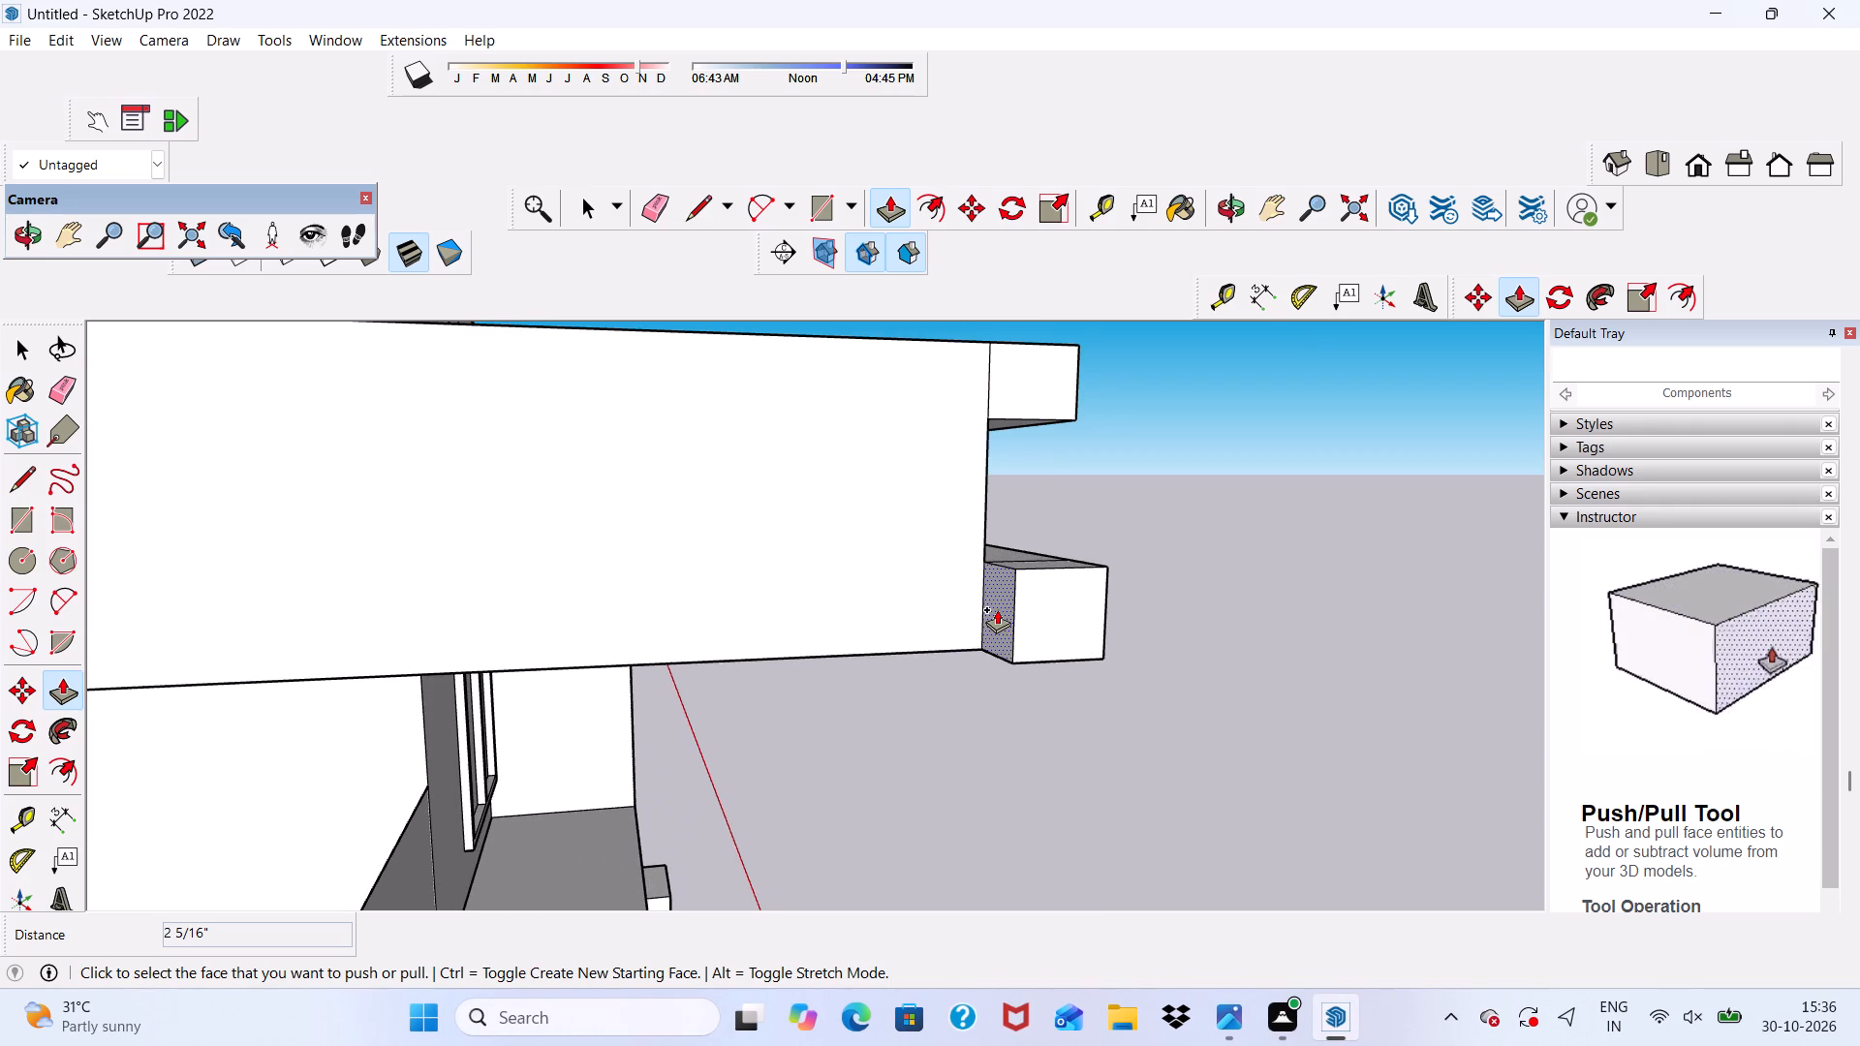
click(997, 609)
scroll(750, 613, down, 9)
scroll(870, 656, down, 4)
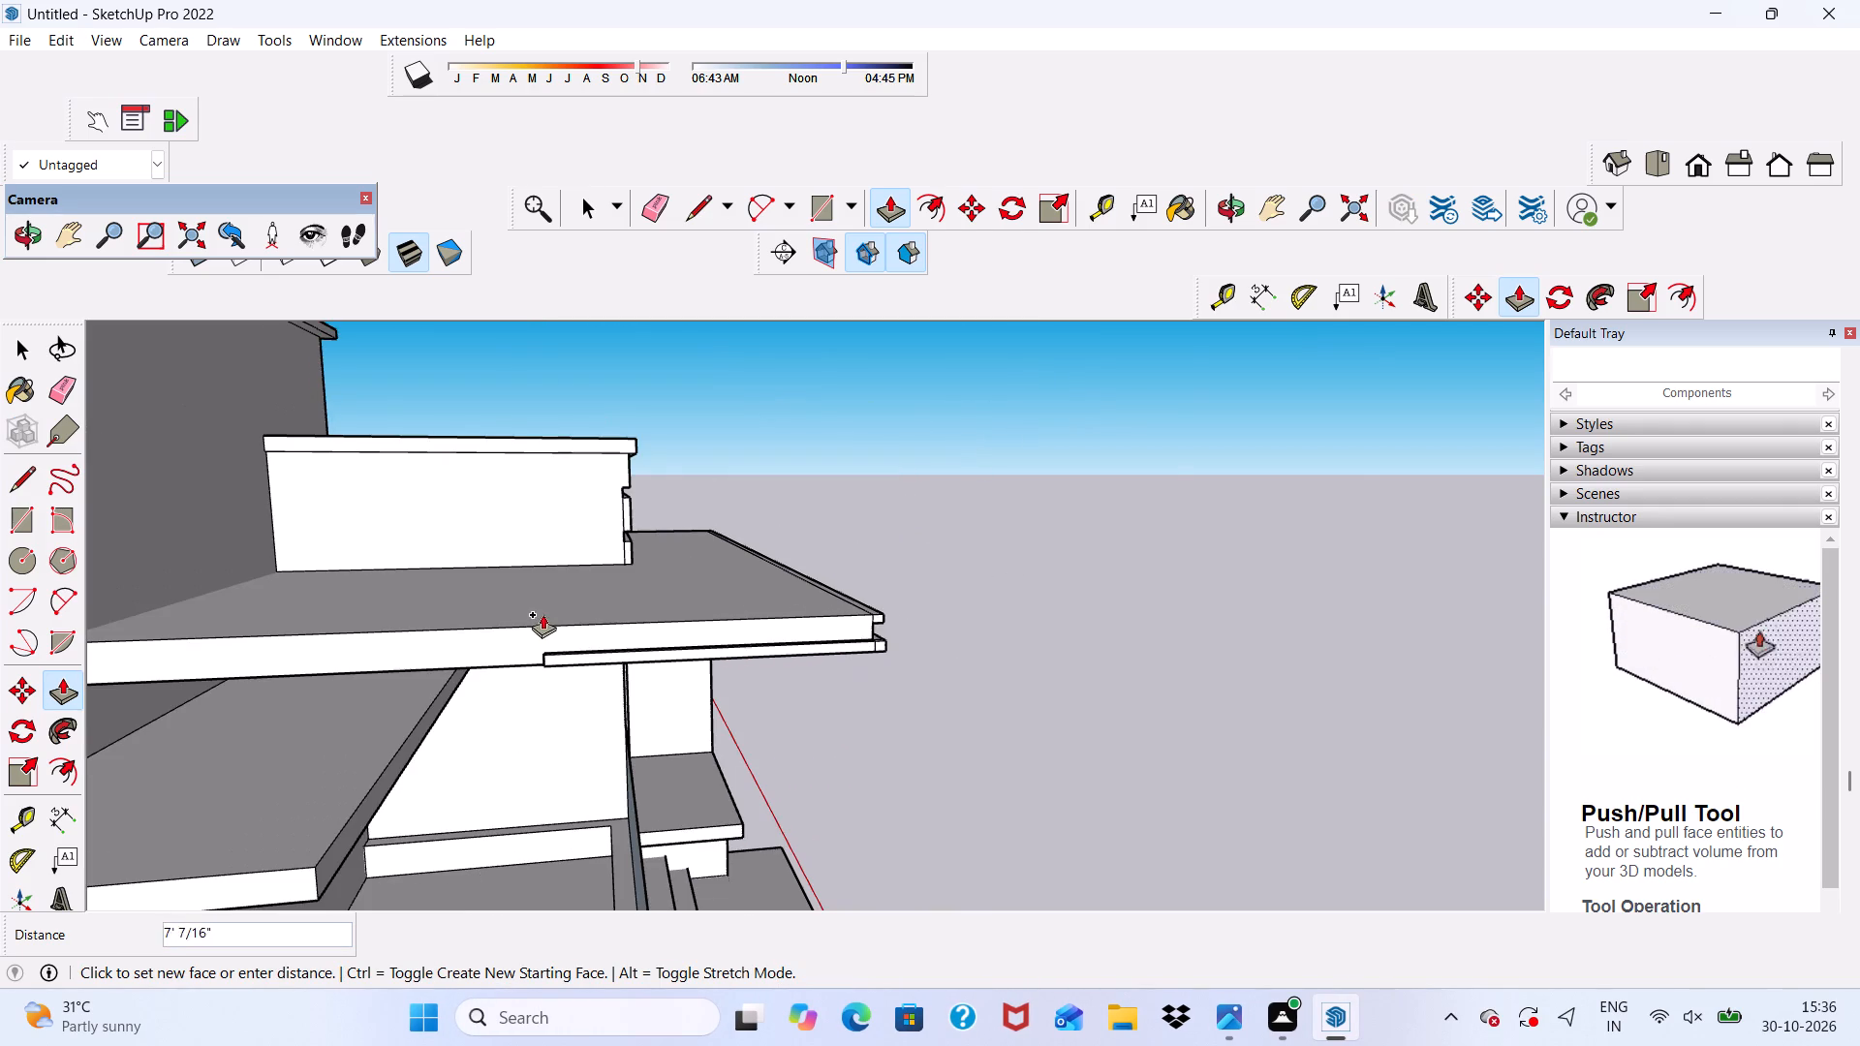
scroll(542, 619, down, 5)
scroll(357, 668, up, 5)
scroll(269, 663, up, 11)
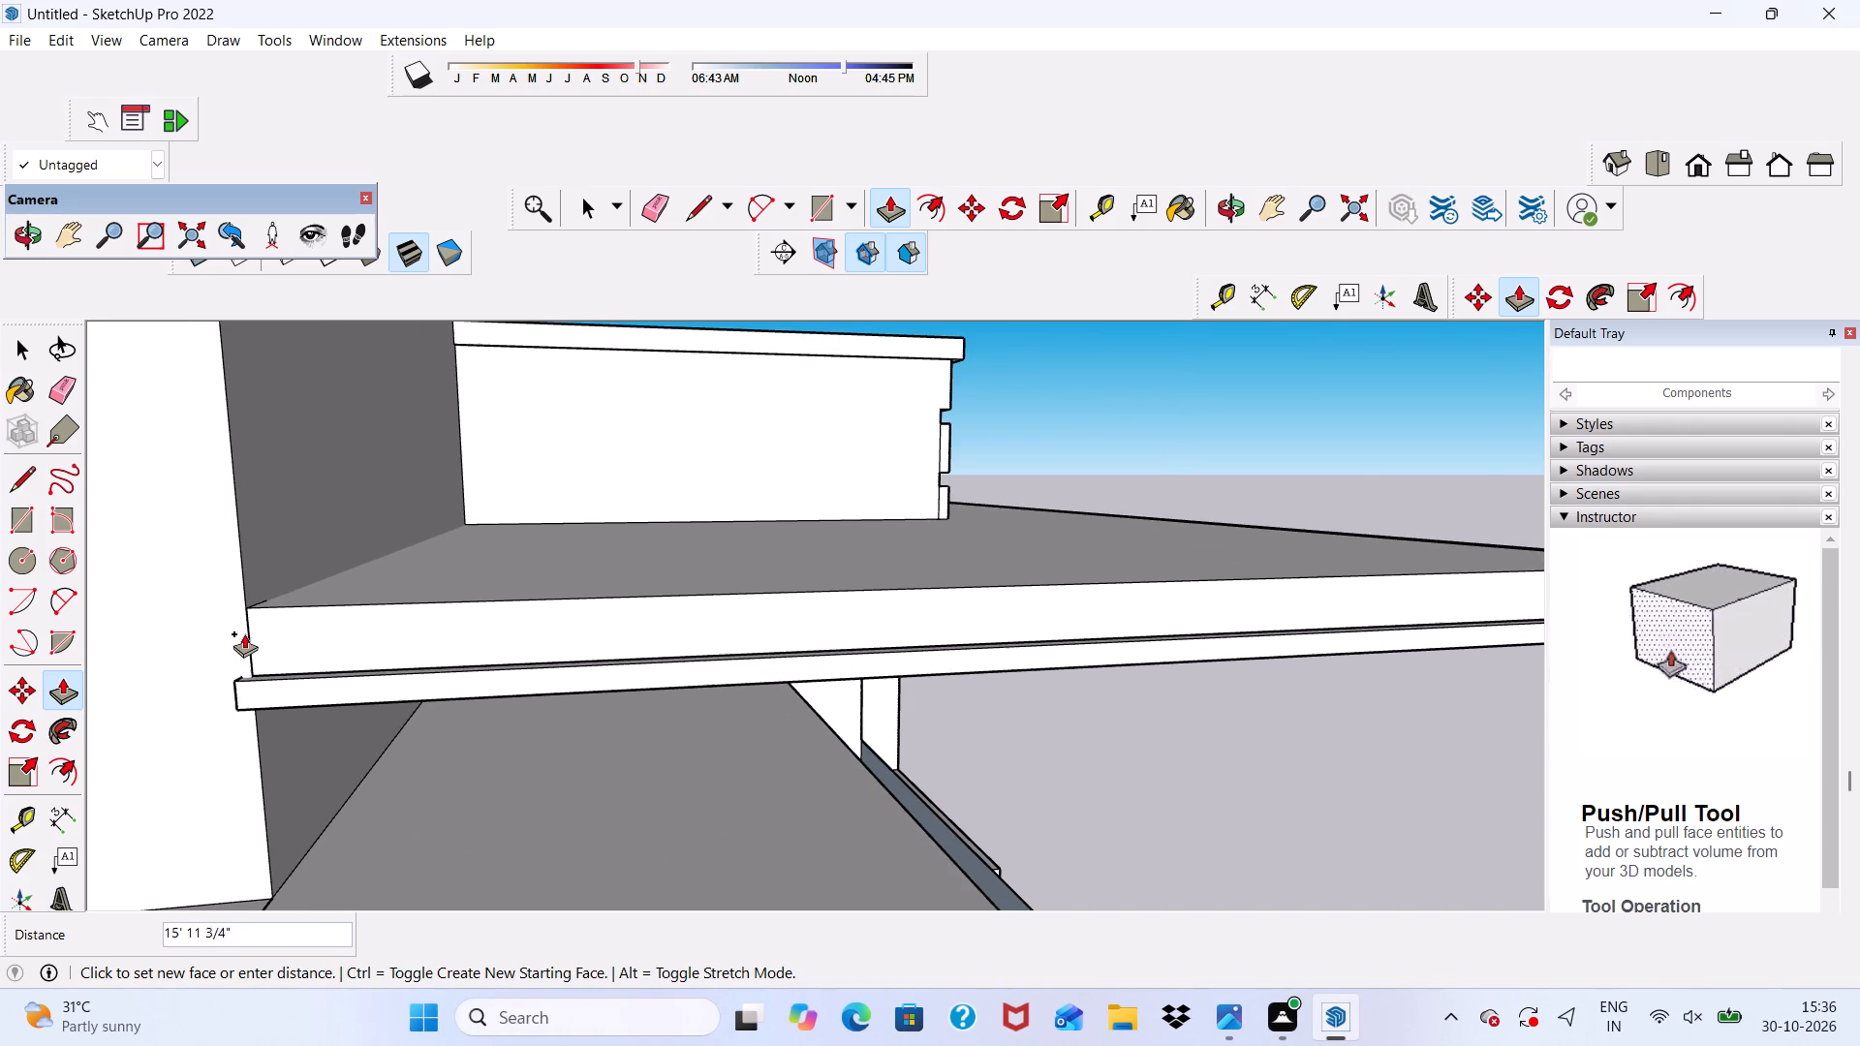
click(249, 631)
Extend the upper band's end at the same corner by about 1 1/4" beyond the slab's side face.
scroll(250, 631, down, 4)
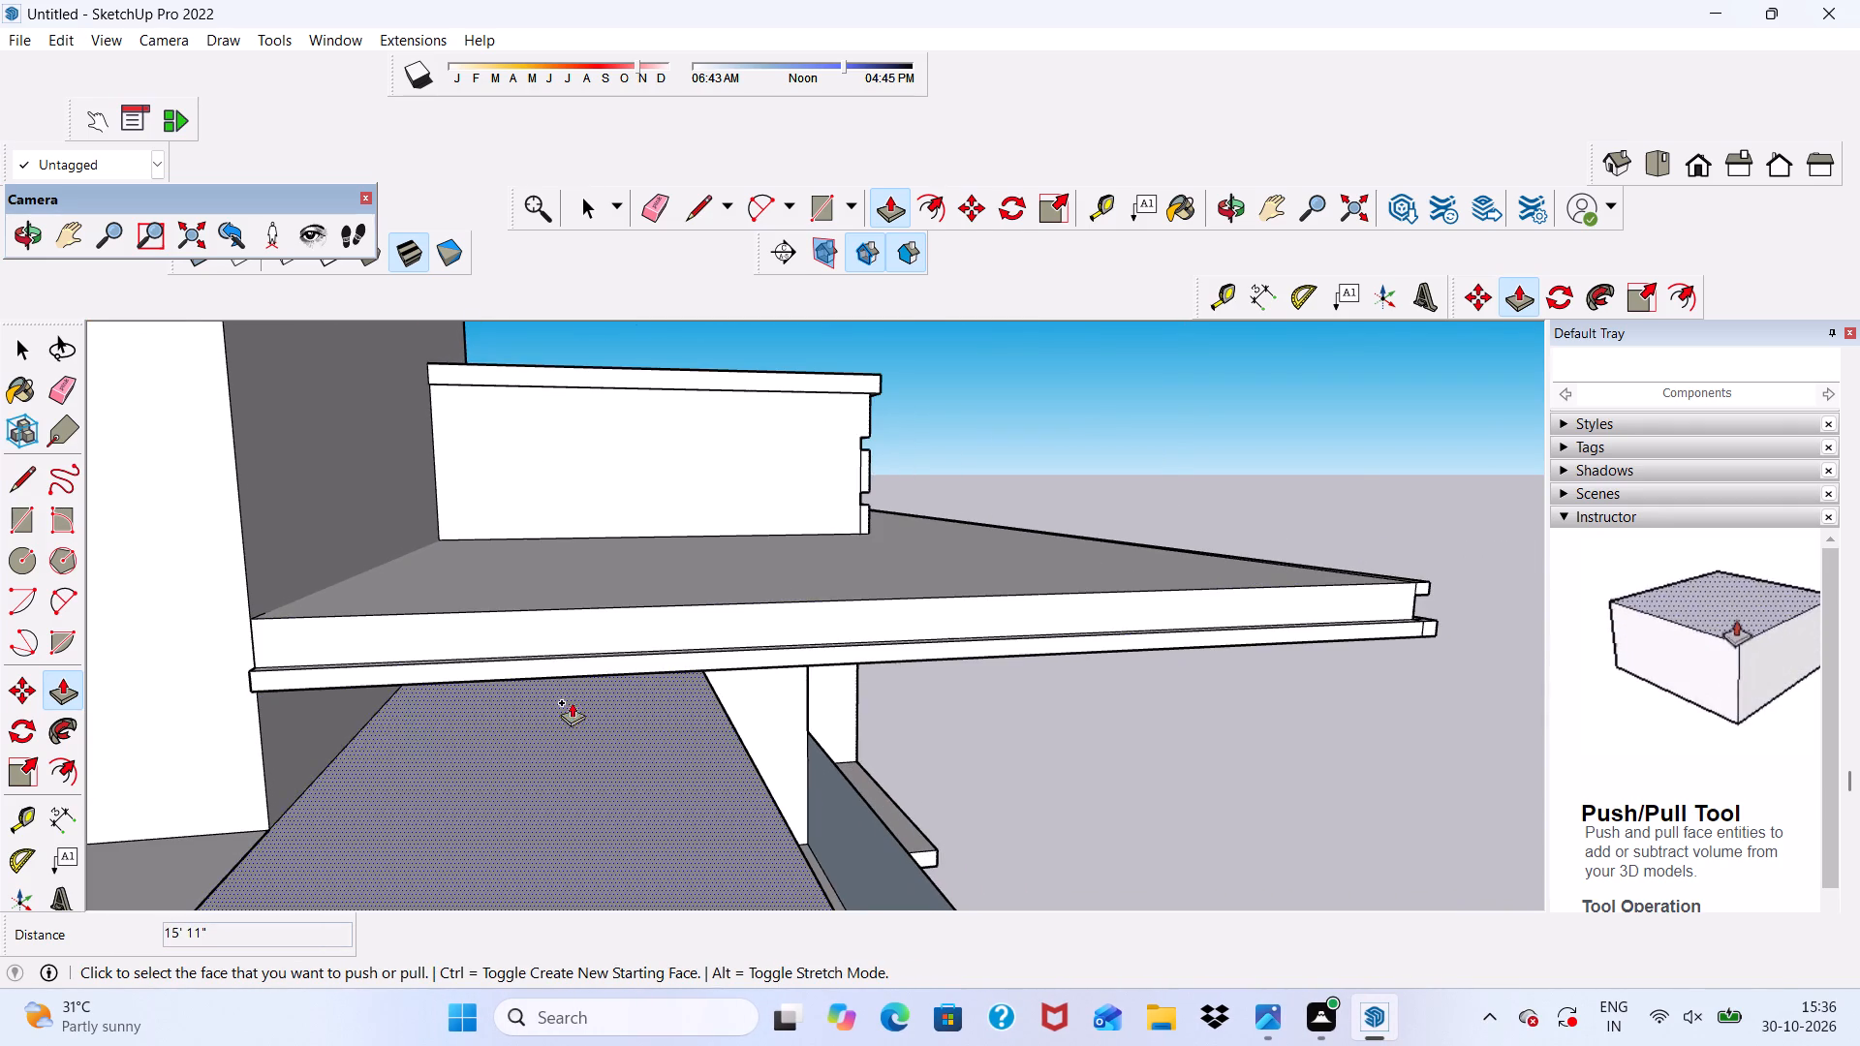
scroll(1396, 579, up, 2)
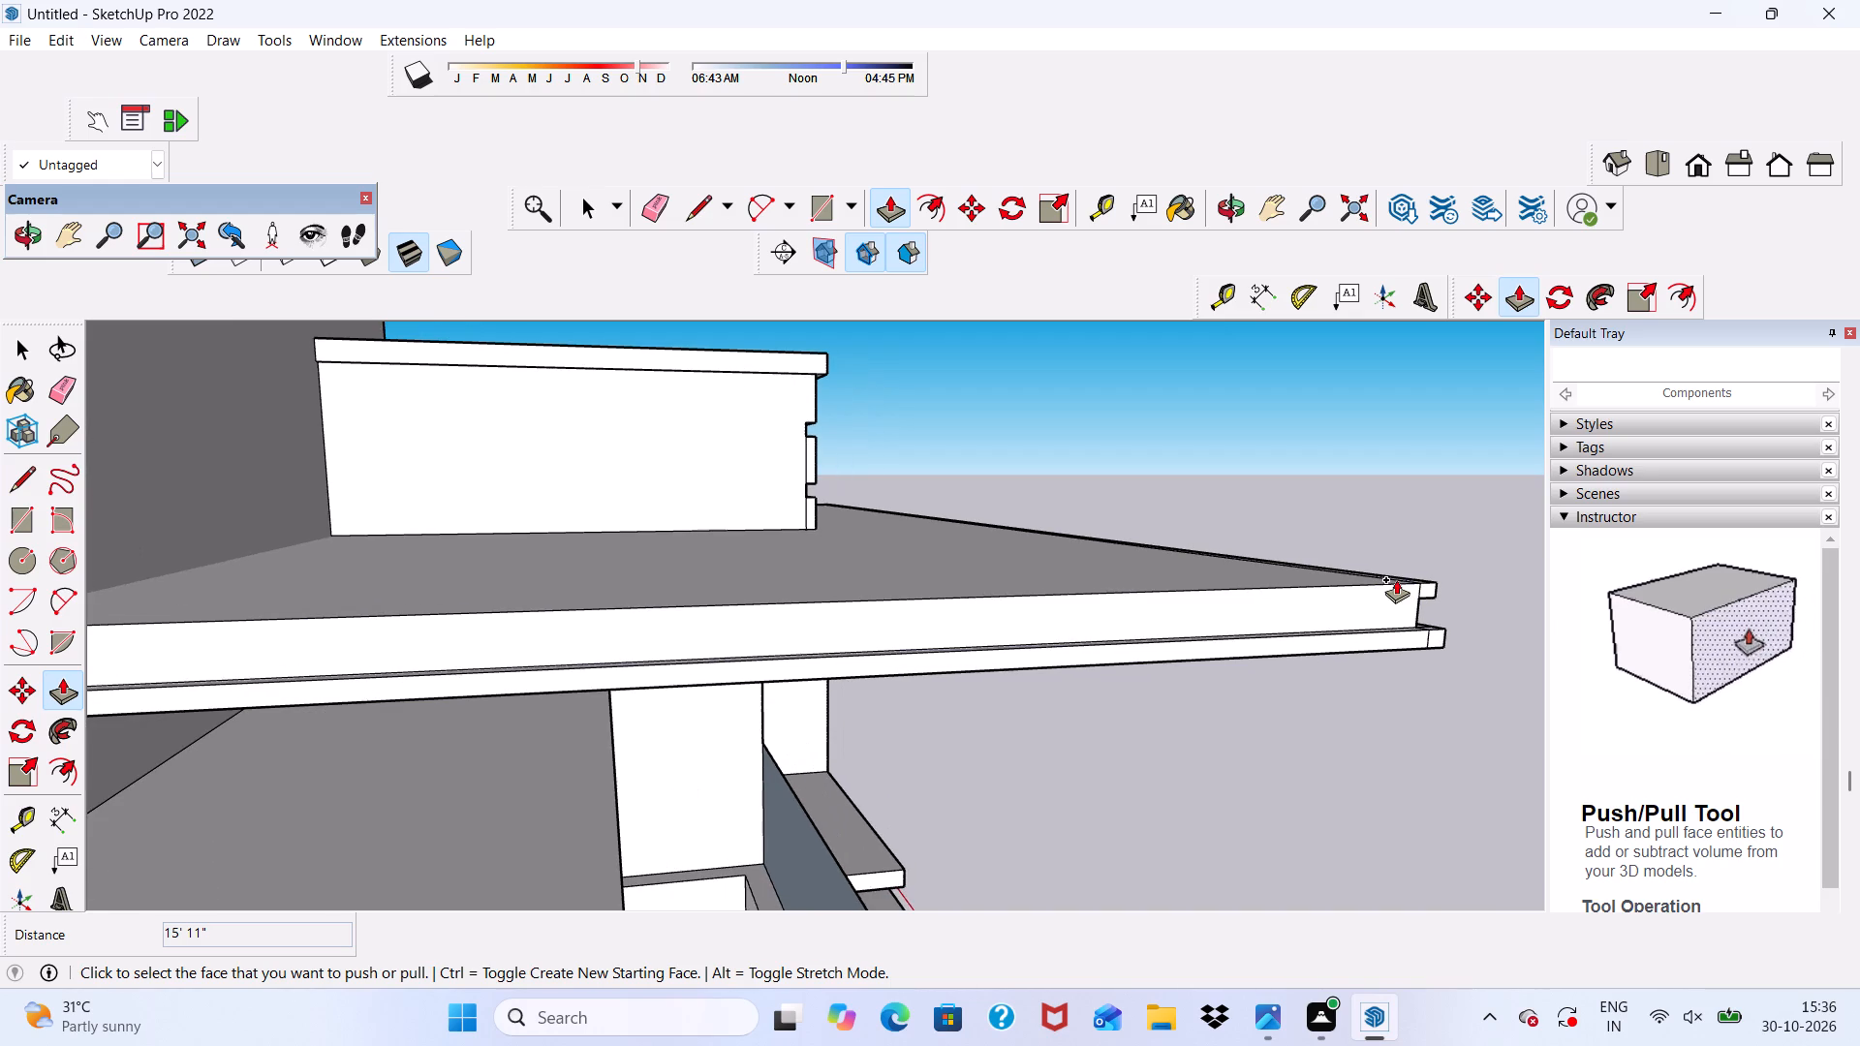
scroll(1347, 569, down, 1)
scroll(636, 623, down, 4)
scroll(1249, 639, up, 4)
scroll(1122, 561, up, 3)
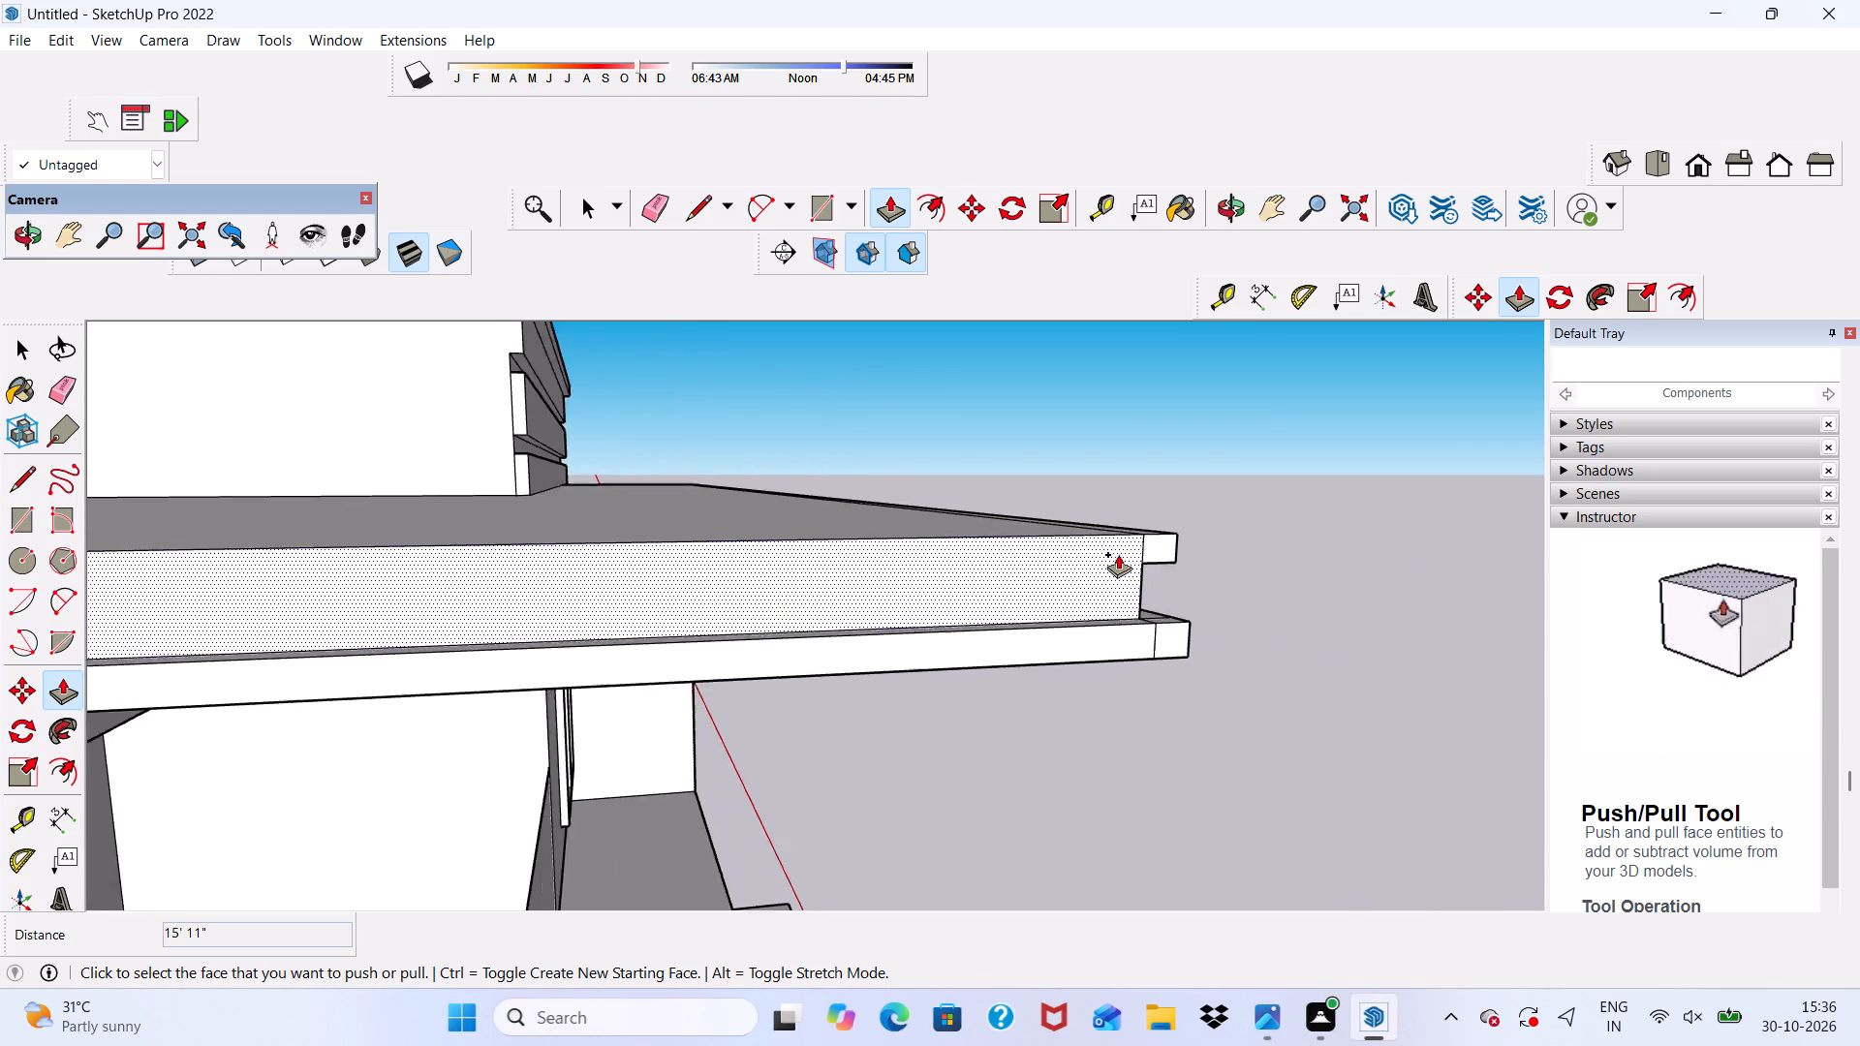
scroll(1118, 554, up, 2)
scroll(1128, 540, down, 1)
scroll(1183, 548, up, 5)
scroll(1183, 548, down, 1)
click(1177, 547)
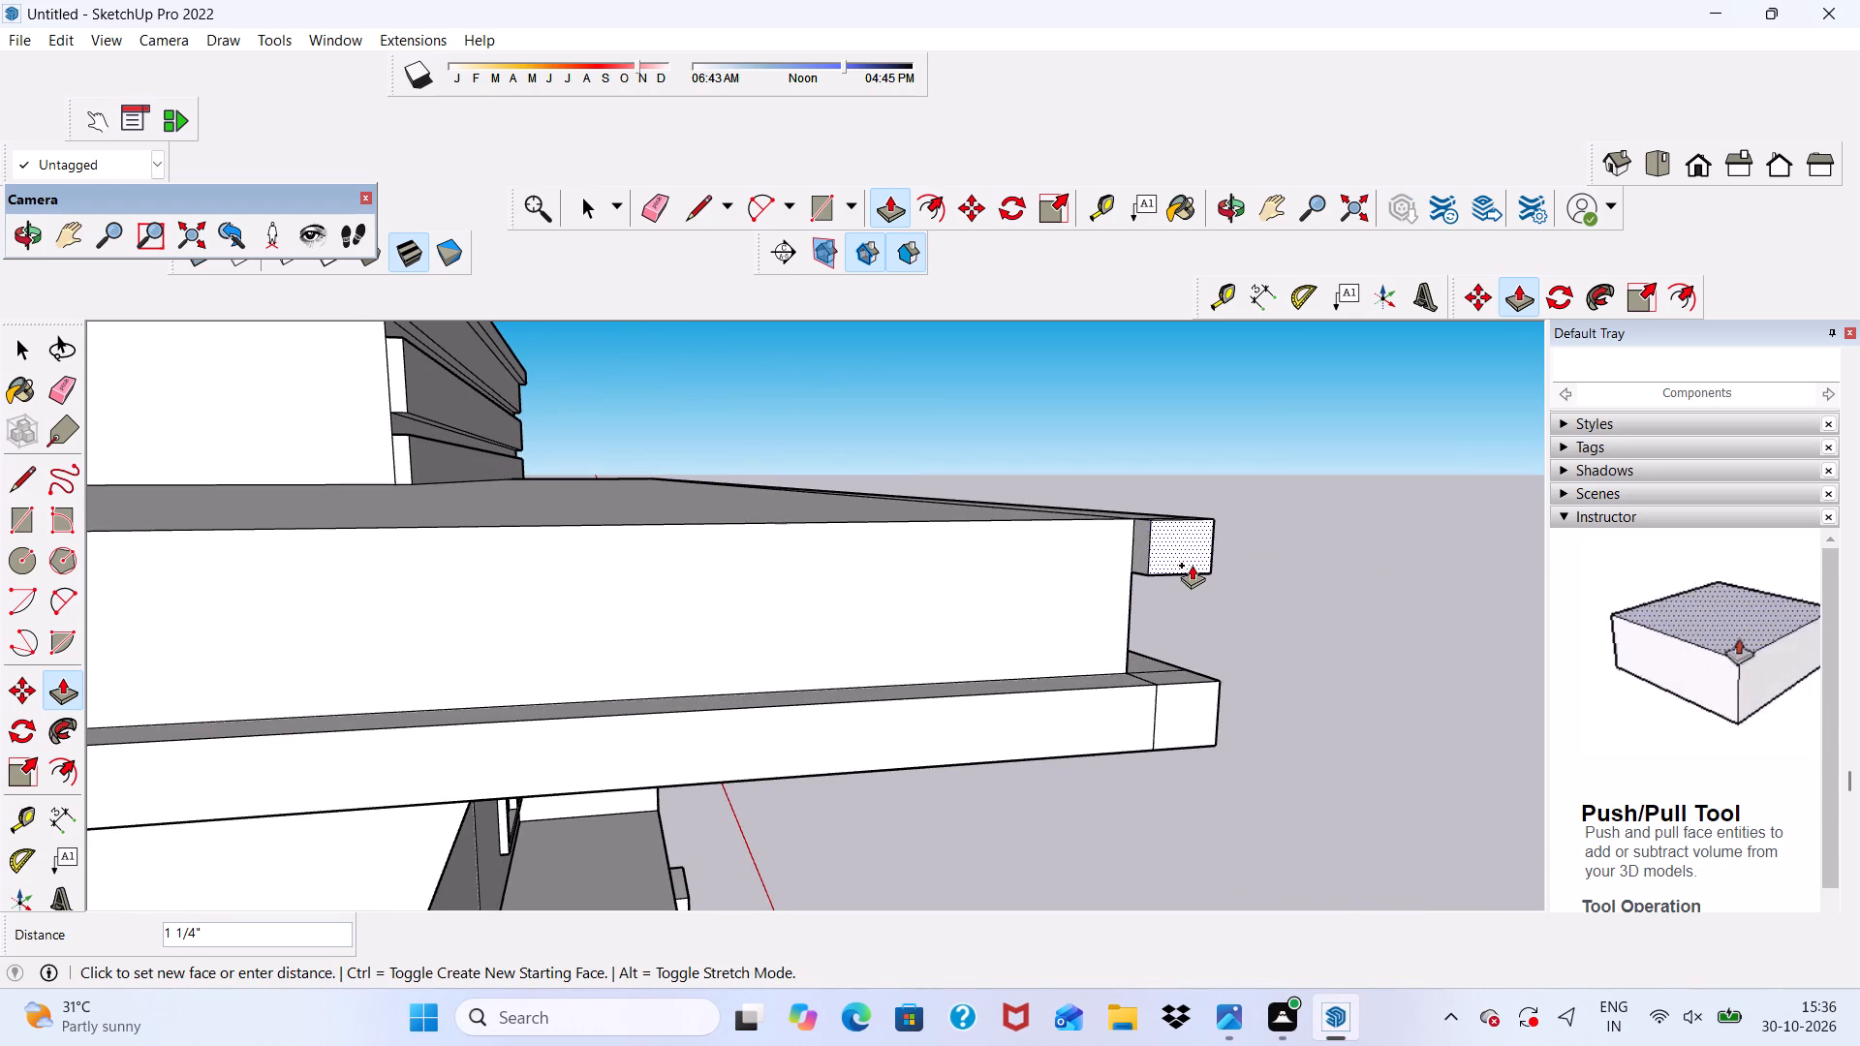
click(1192, 566)
Push/Pull the back face of the upper band's extension about 15' 11" along the slab's side to the upper-floor wall.
scroll(1080, 549, up, 4)
scroll(1206, 571, up, 9)
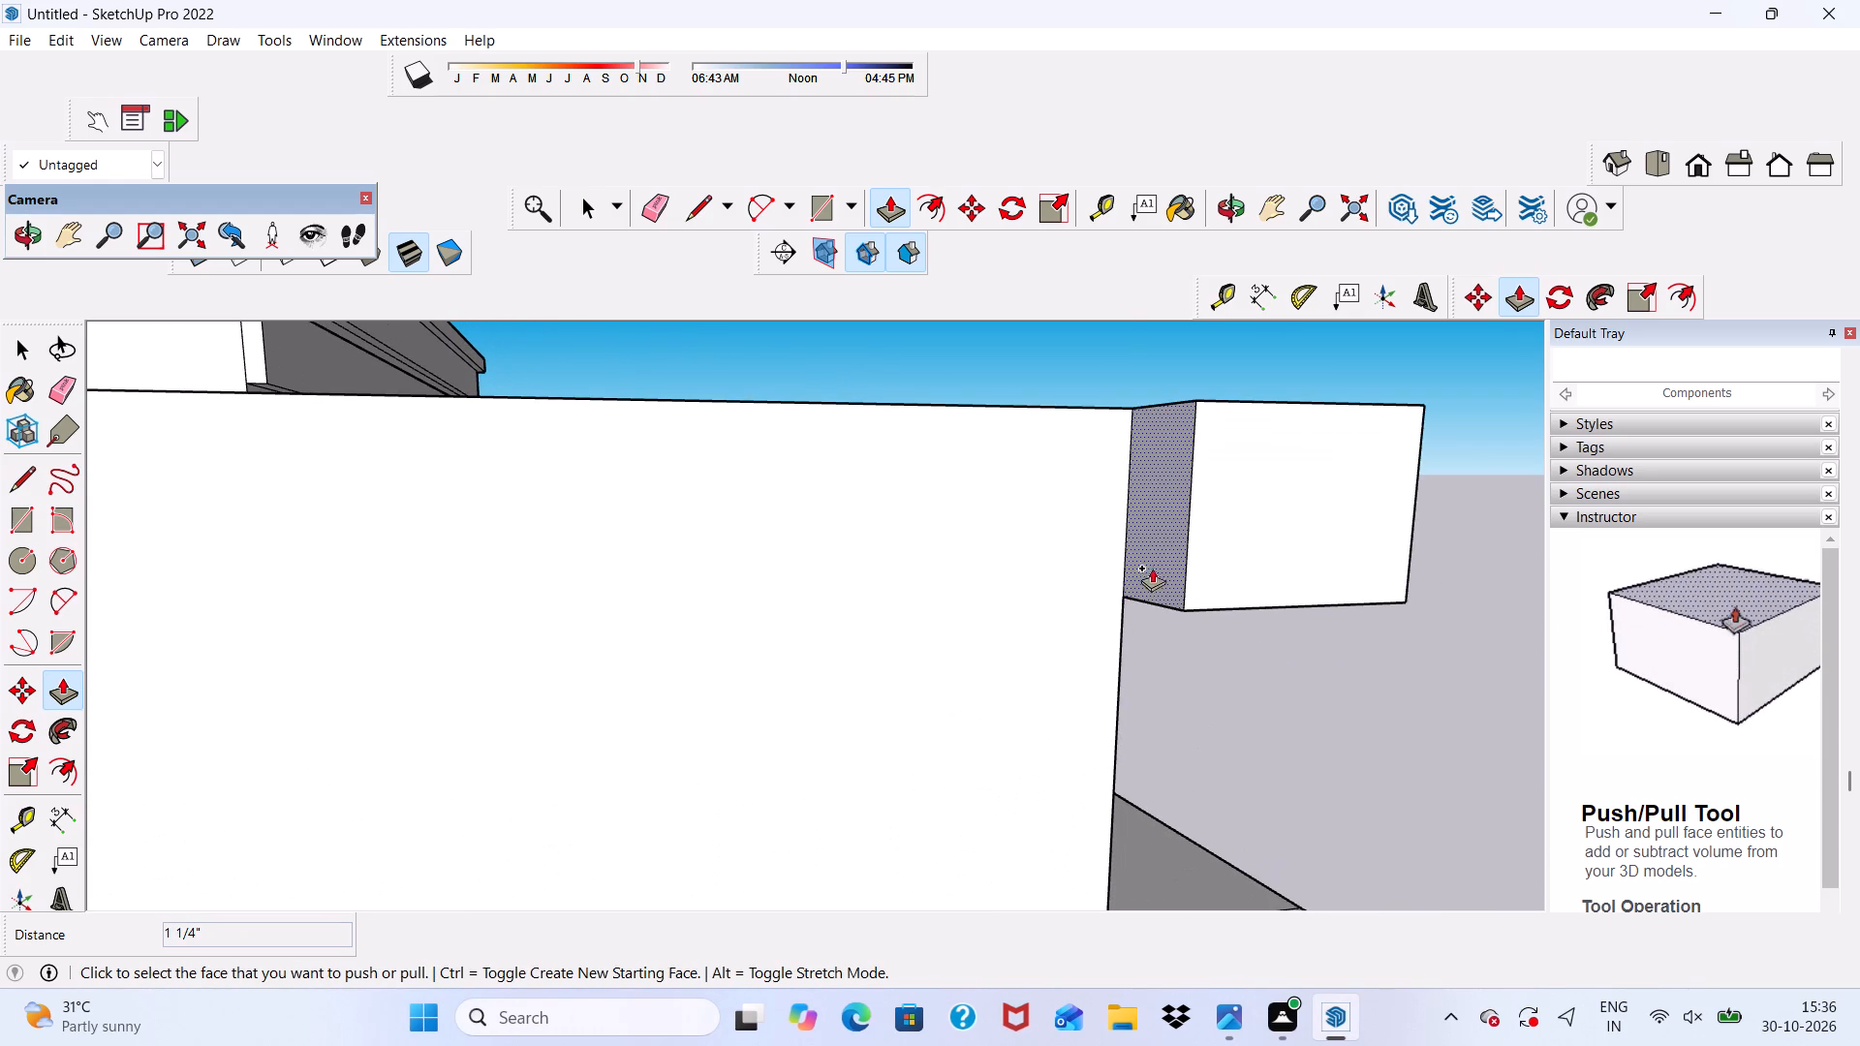
click(1165, 563)
scroll(963, 604, down, 14)
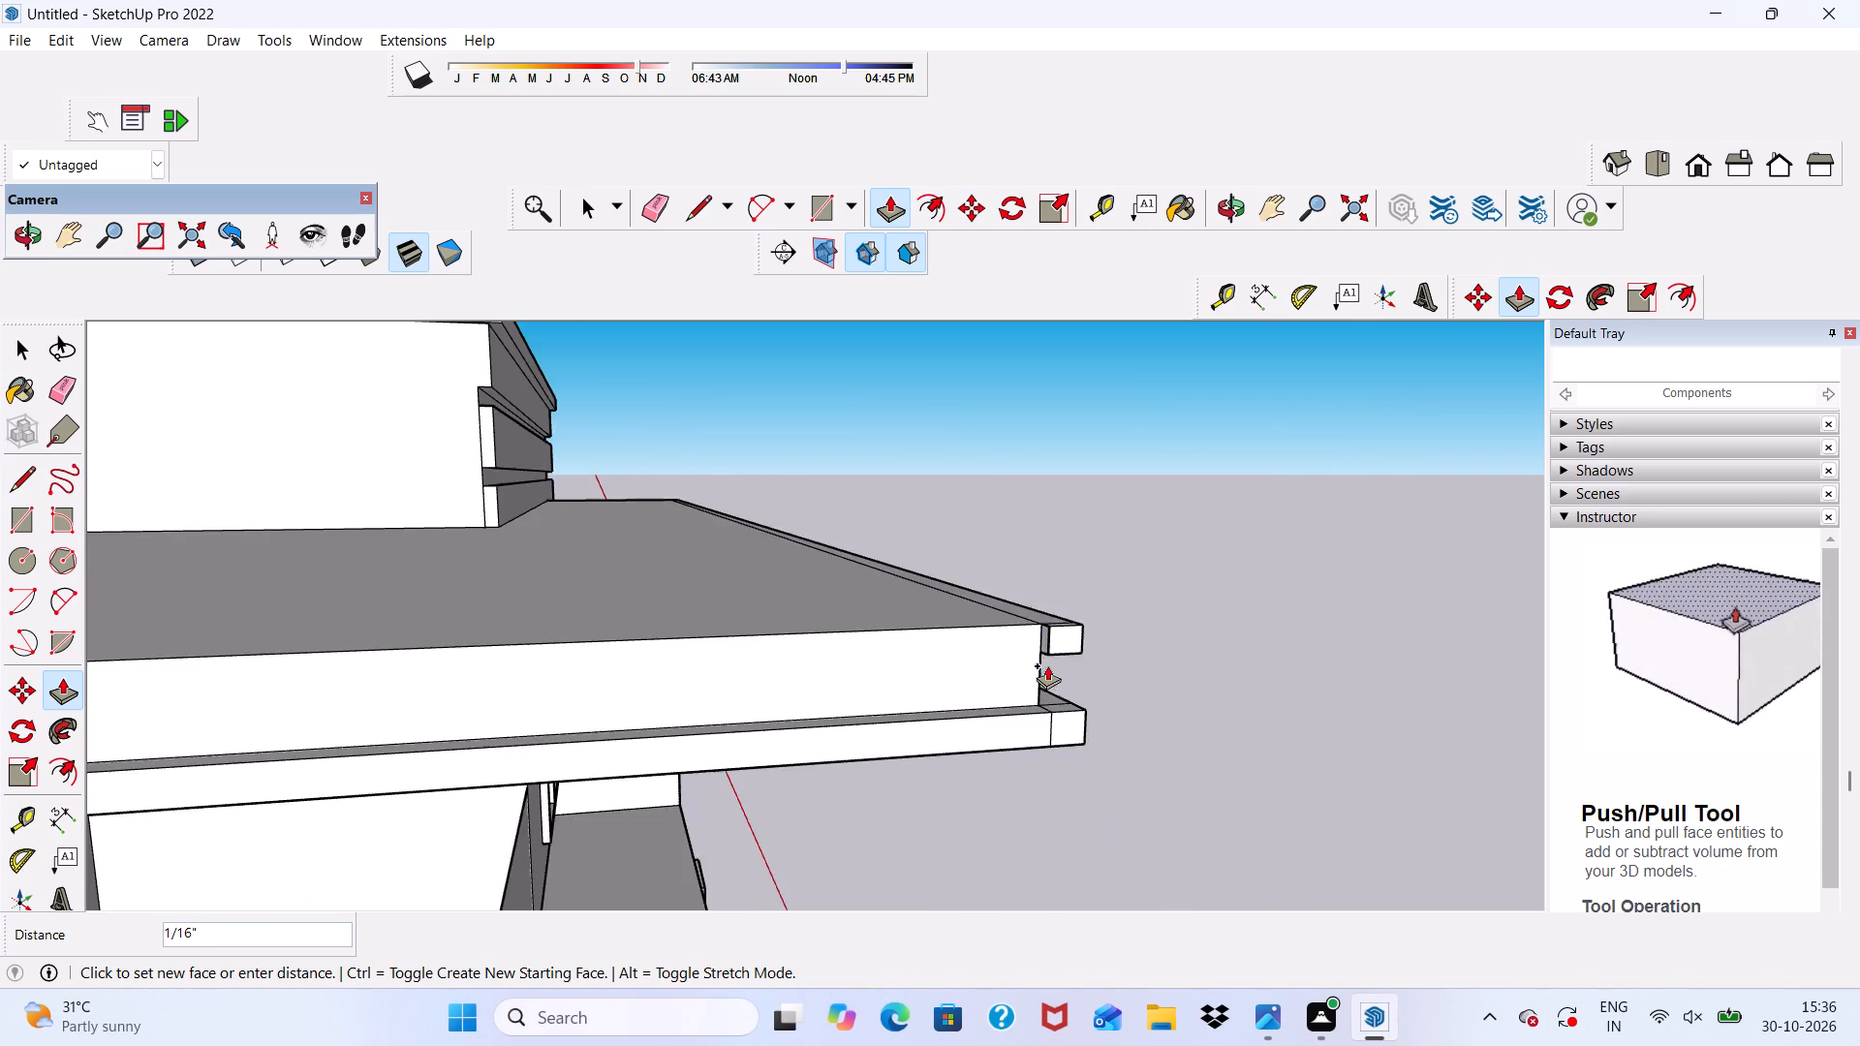
scroll(1047, 665, down, 5)
scroll(170, 727, up, 4)
scroll(266, 660, up, 4)
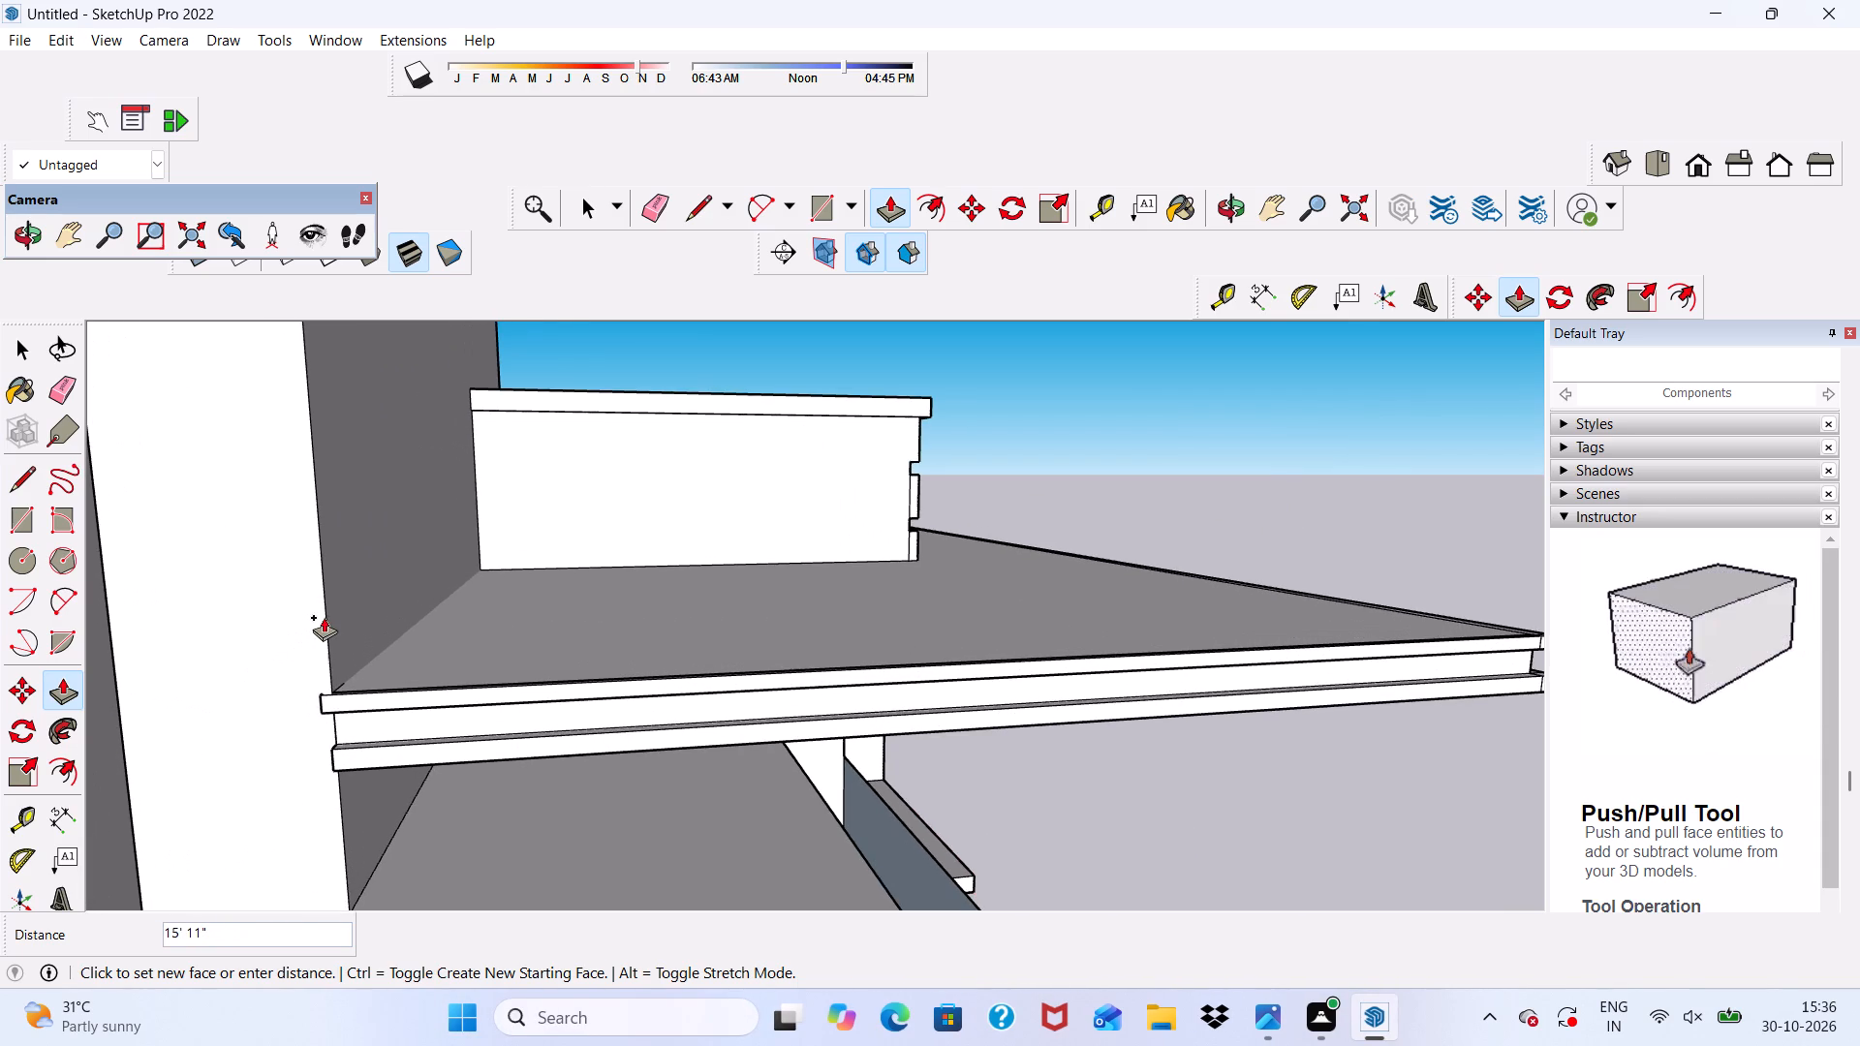
click(326, 616)
Push/Pull the upper band's end at the corner beside the grooved wall about 1 3/4" beyond the slab's side face.
scroll(315, 625, down, 5)
middle_drag(880, 650, 246, 644)
scroll(357, 656, down, 9)
middle_drag(748, 706, 294, 708)
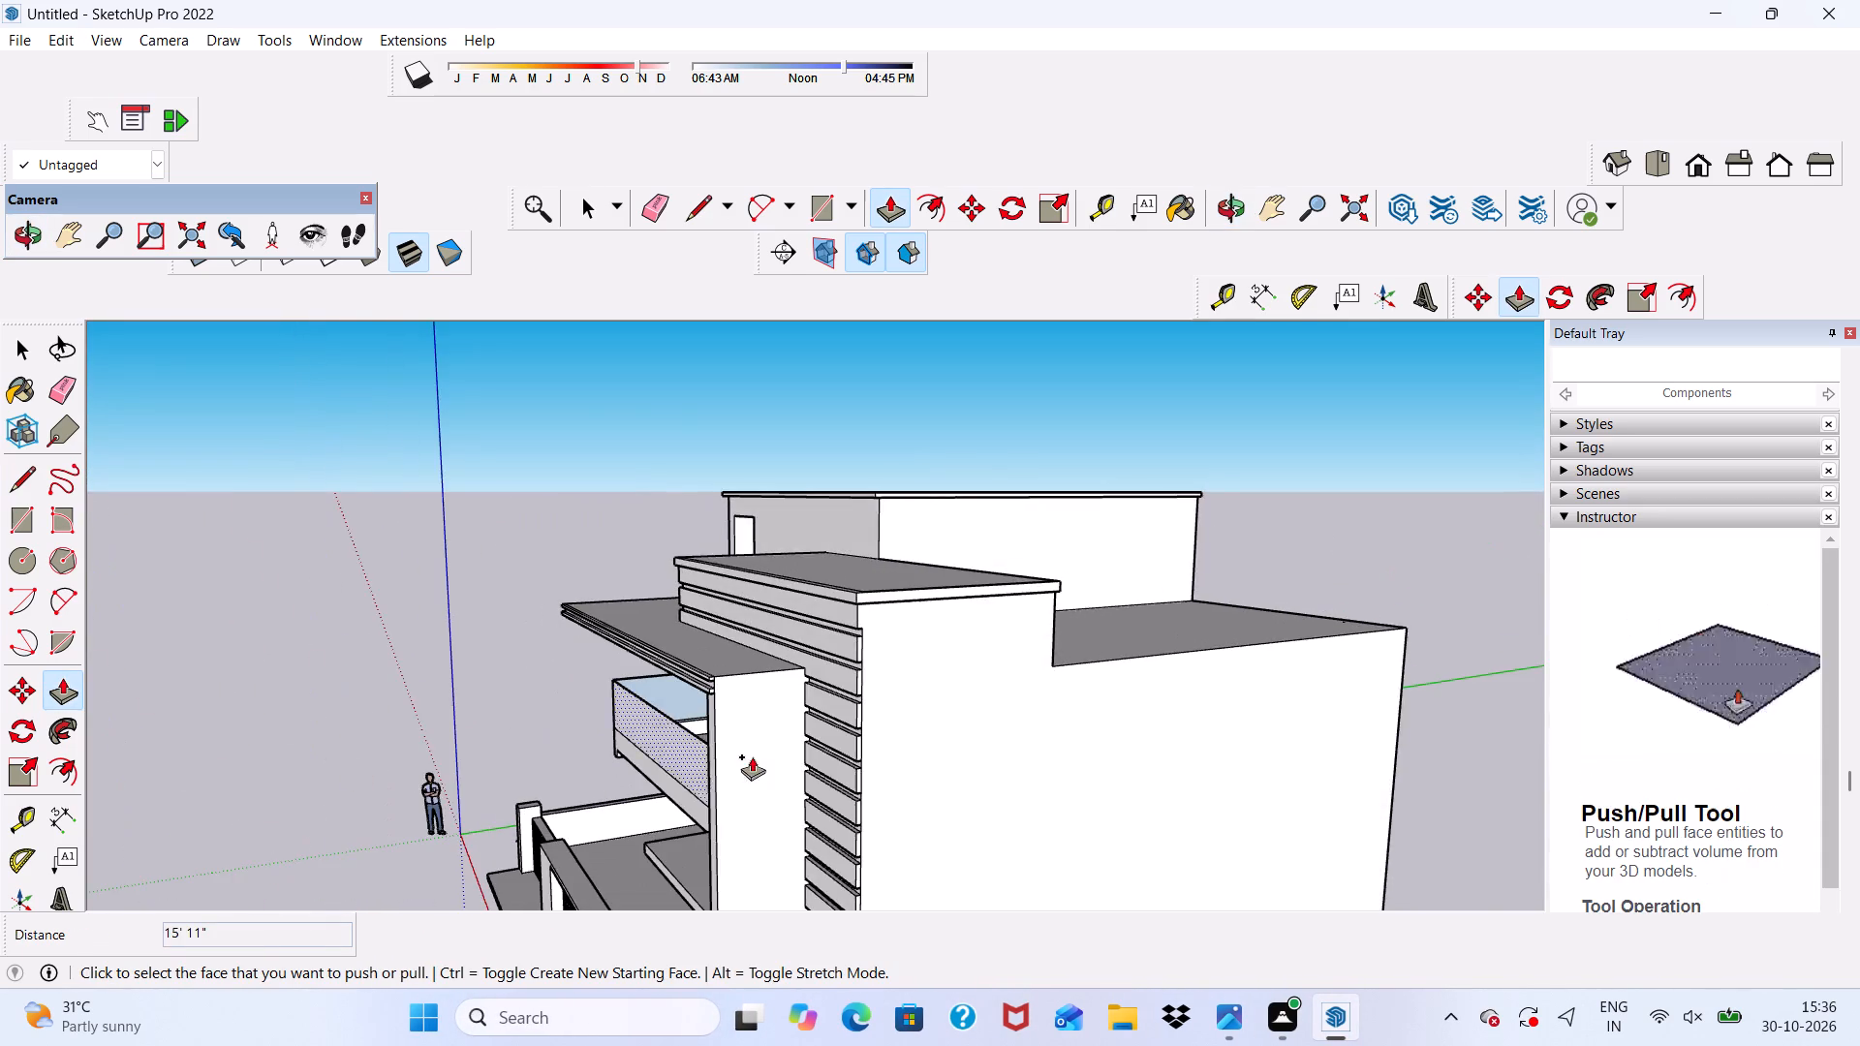
scroll(756, 754, up, 20)
scroll(756, 754, up, 5)
click(673, 655)
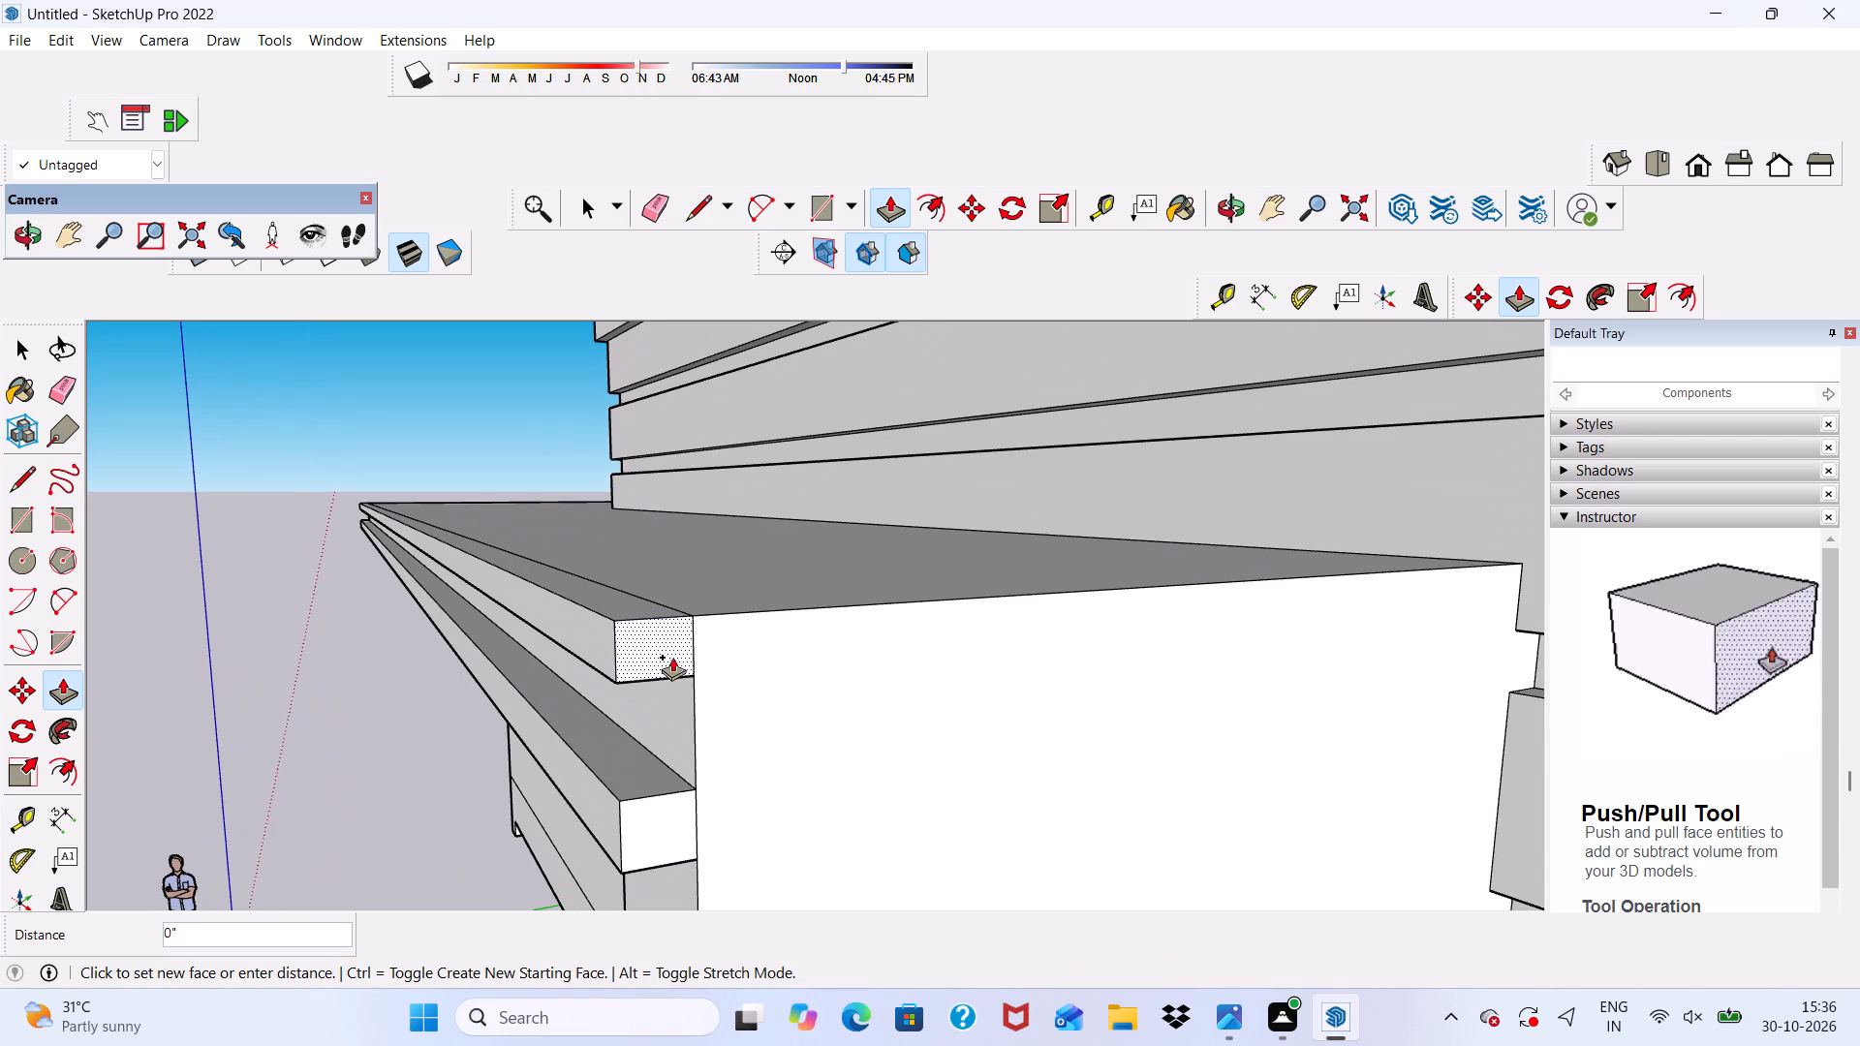
click(669, 693)
Push/Pull the back face of the upper band's new extension about 4' 9" along the slab's side to the grooved wall.
middle_drag(731, 664, 417, 729)
scroll(551, 658, up, 5)
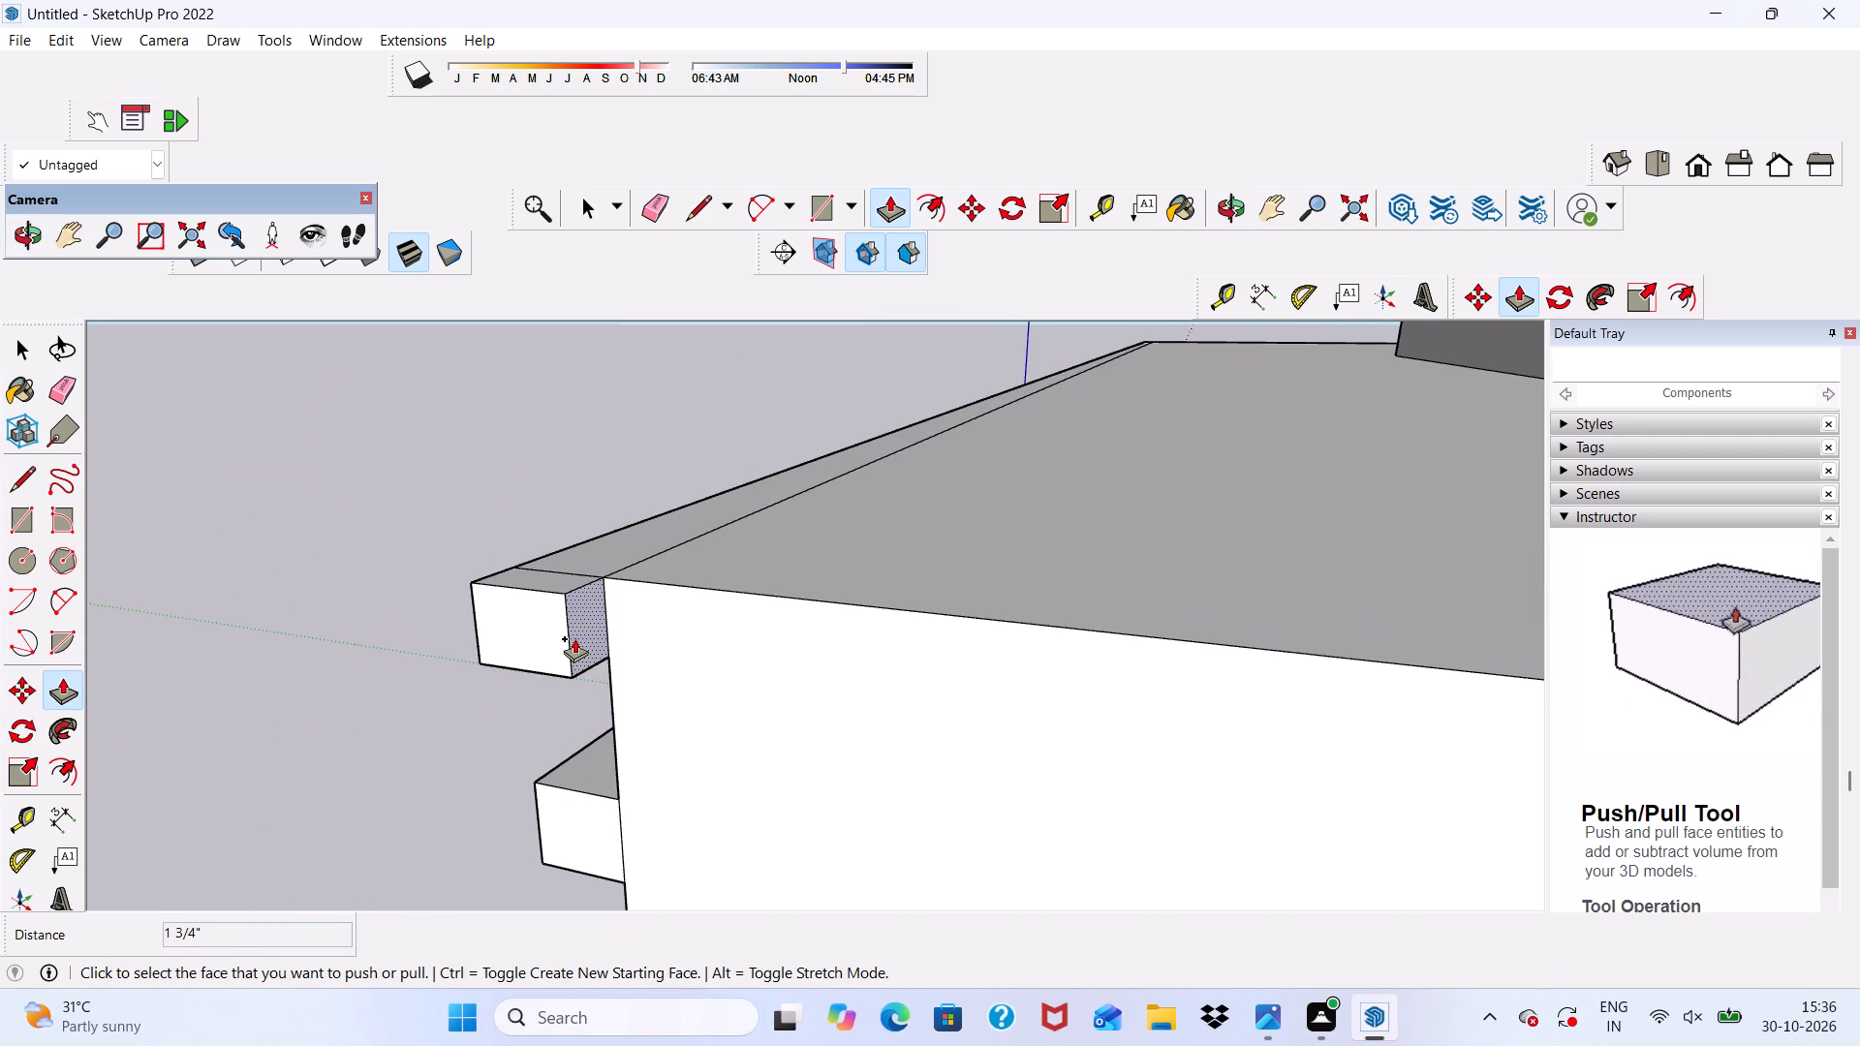
click(574, 638)
scroll(594, 666, down, 5)
scroll(1066, 605, down, 6)
scroll(928, 660, down, 6)
scroll(1179, 747, up, 1)
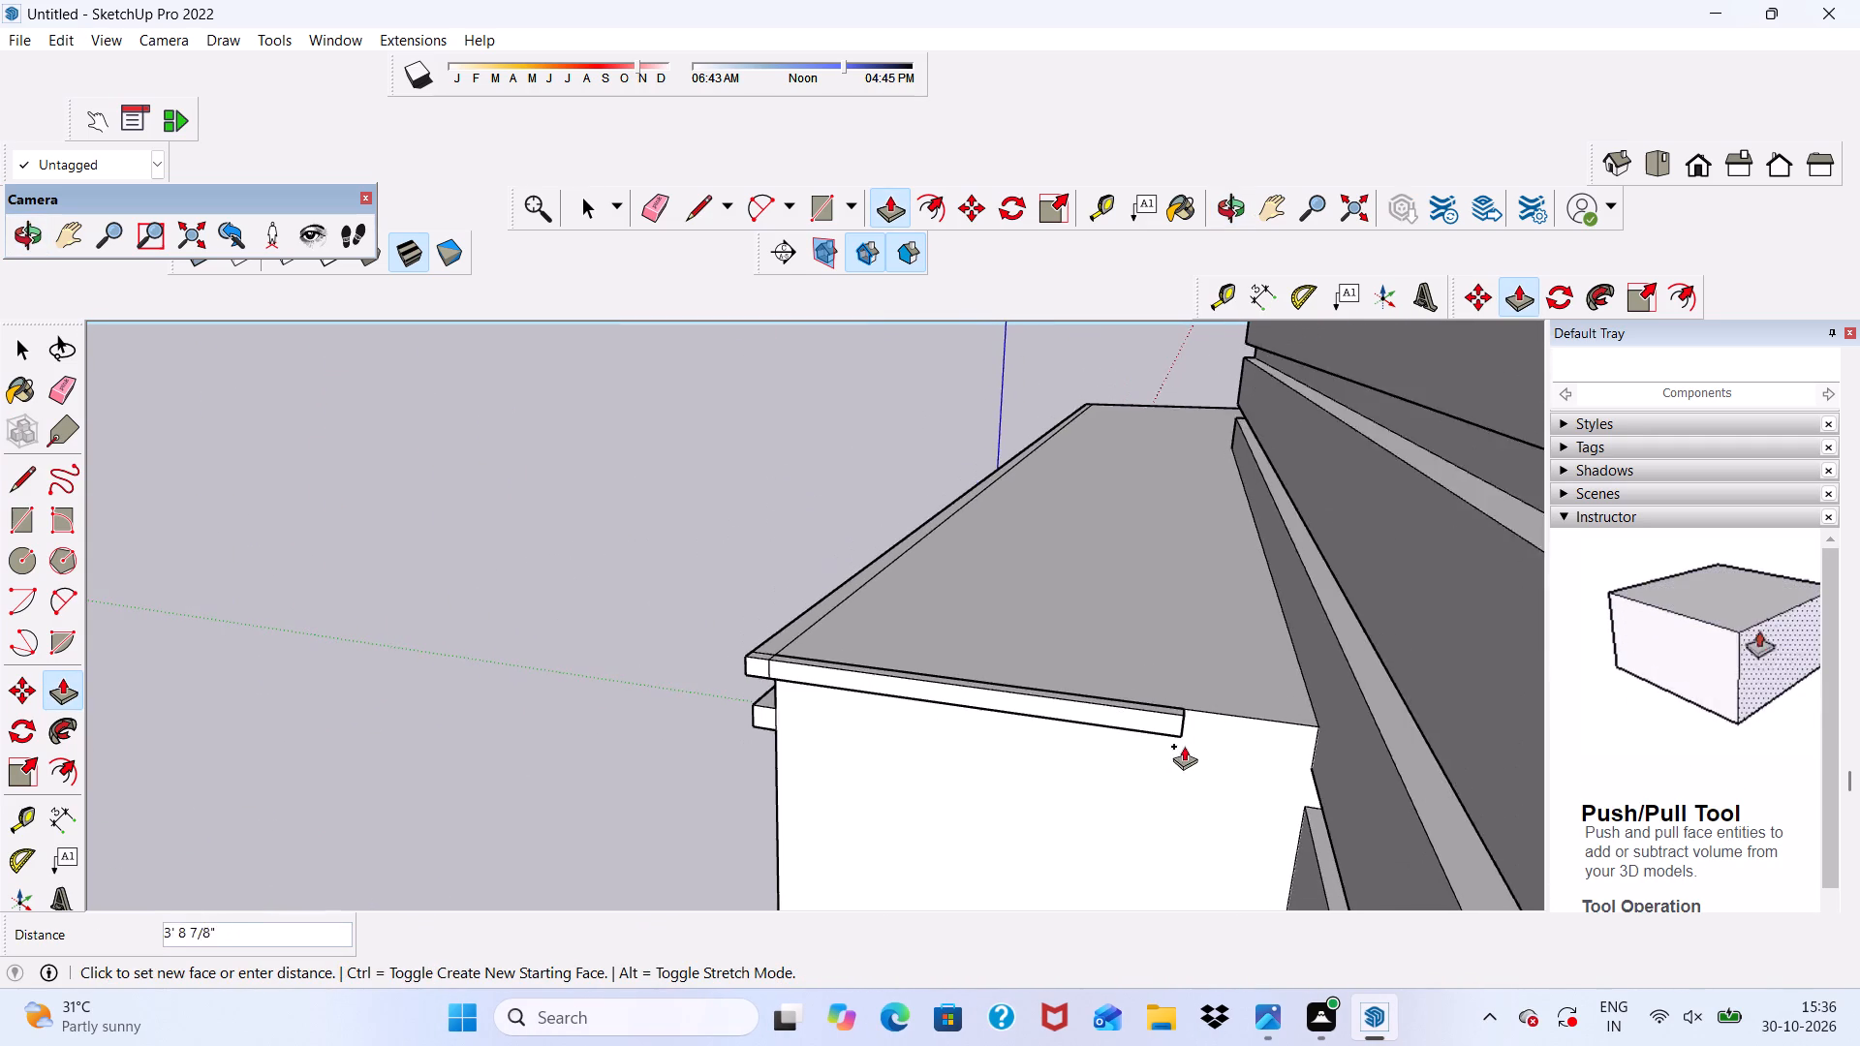
scroll(1184, 746, up, 2)
scroll(1351, 705, up, 4)
click(1360, 708)
Push/Pull the lower band's end at the same corner about 2 7/16" beyond the slab's side face.
scroll(1166, 691, down, 4)
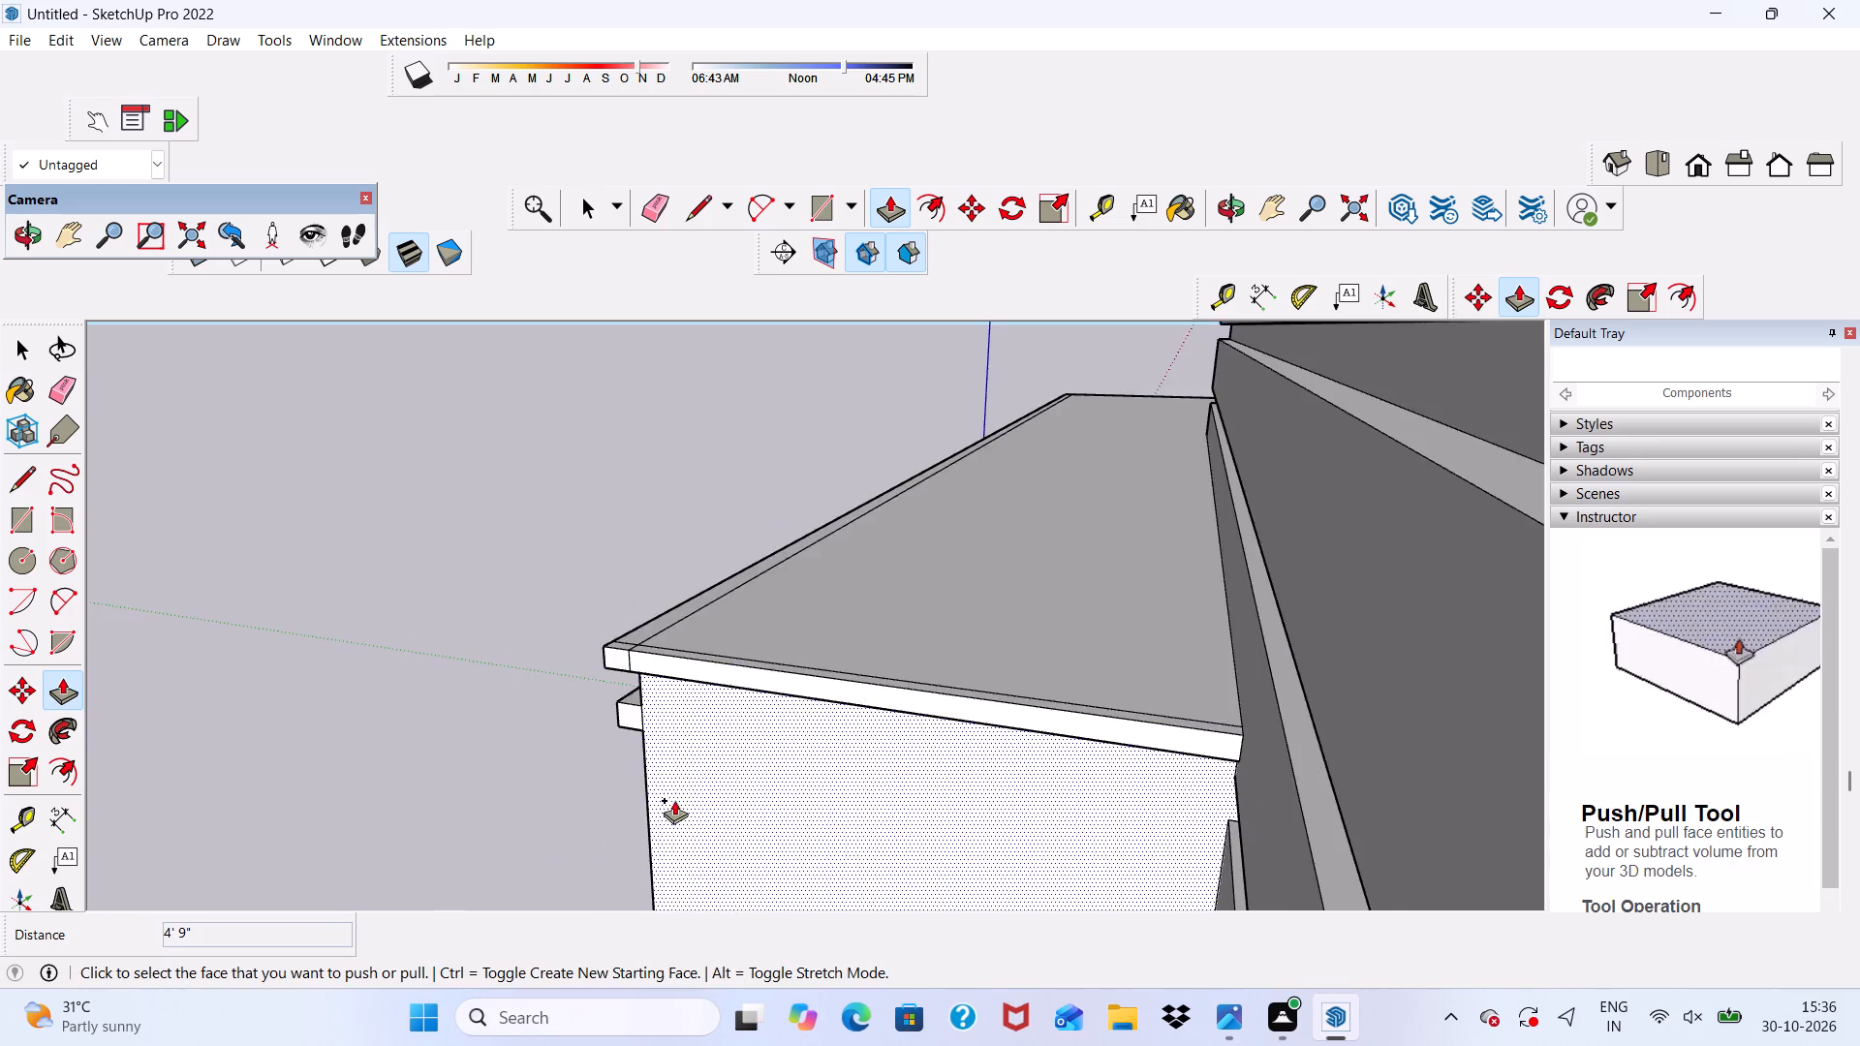
middle_drag(674, 800, 779, 740)
scroll(711, 733, up, 6)
click(648, 683)
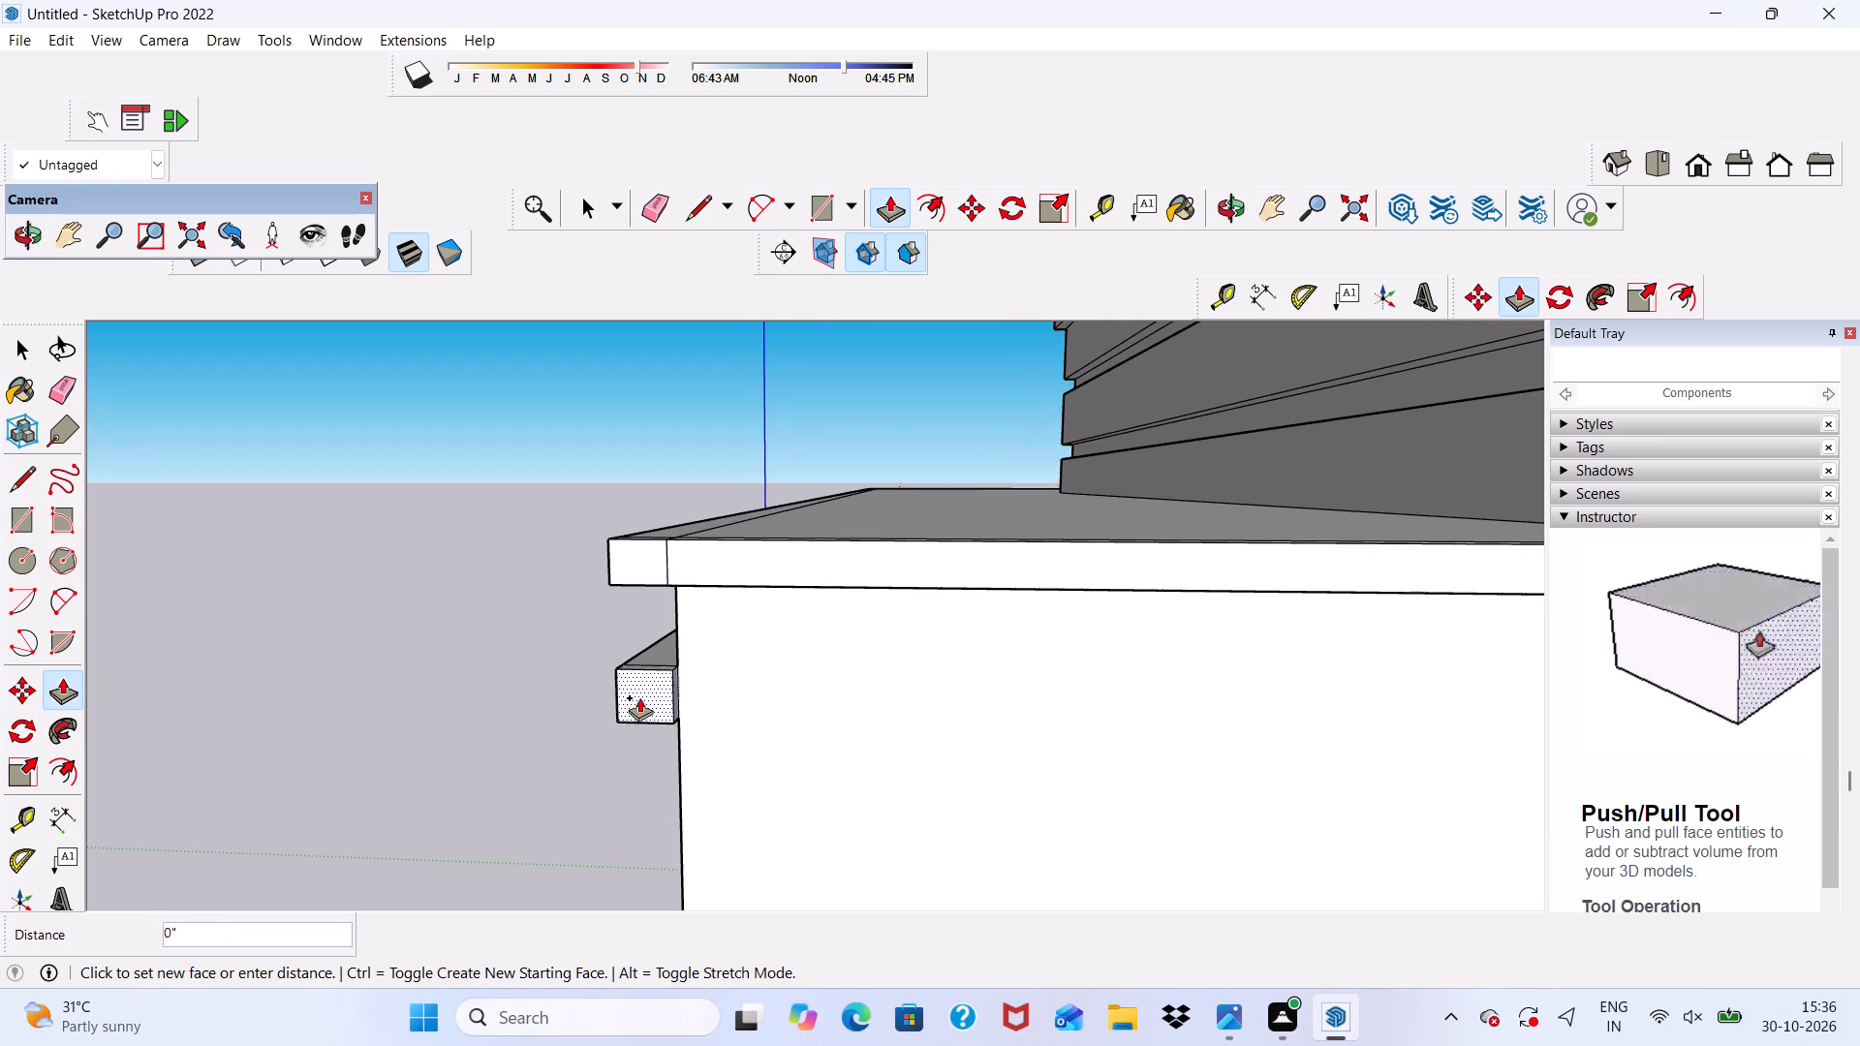
click(653, 712)
Push/Pull the back face of the lower band's new extension about 4' 9" along the slab's side to the grooved wall.
scroll(685, 693, up, 4)
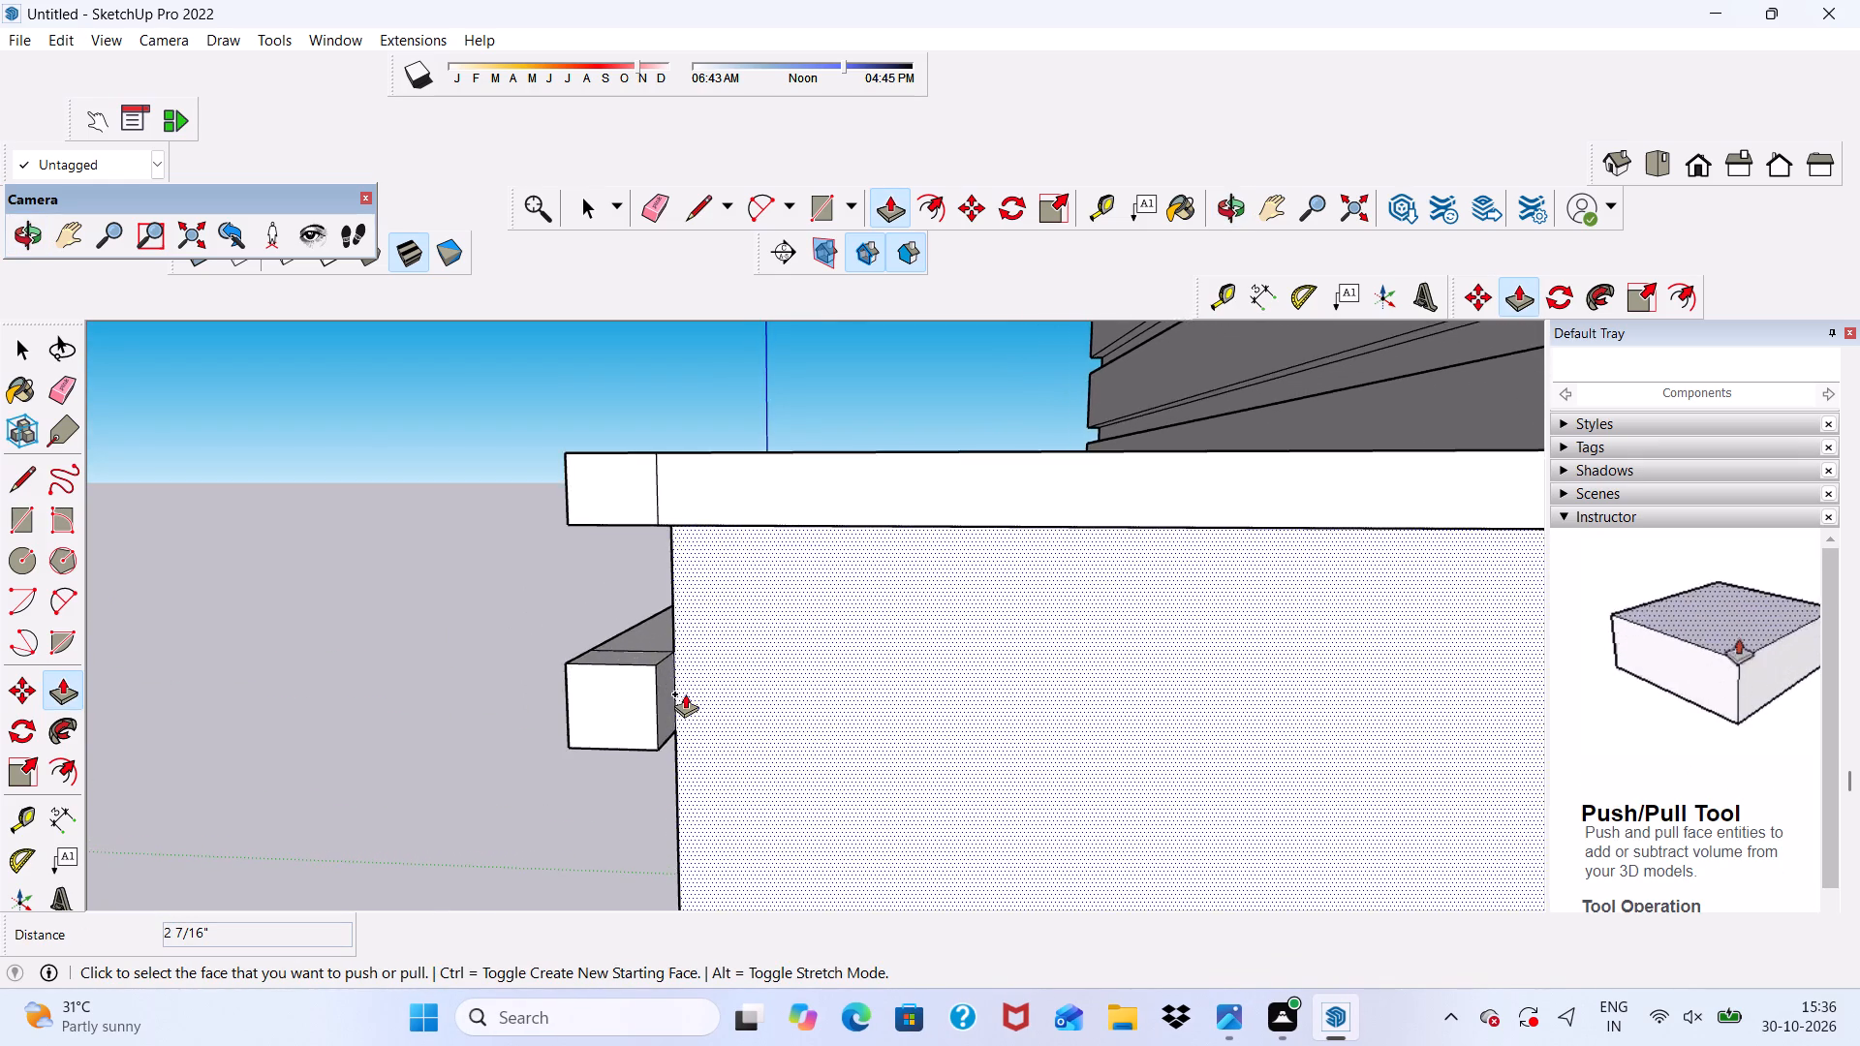
scroll(685, 693, up, 7)
click(652, 713)
scroll(780, 758, down, 4)
scroll(835, 697, down, 11)
scroll(620, 770, down, 6)
scroll(778, 768, up, 4)
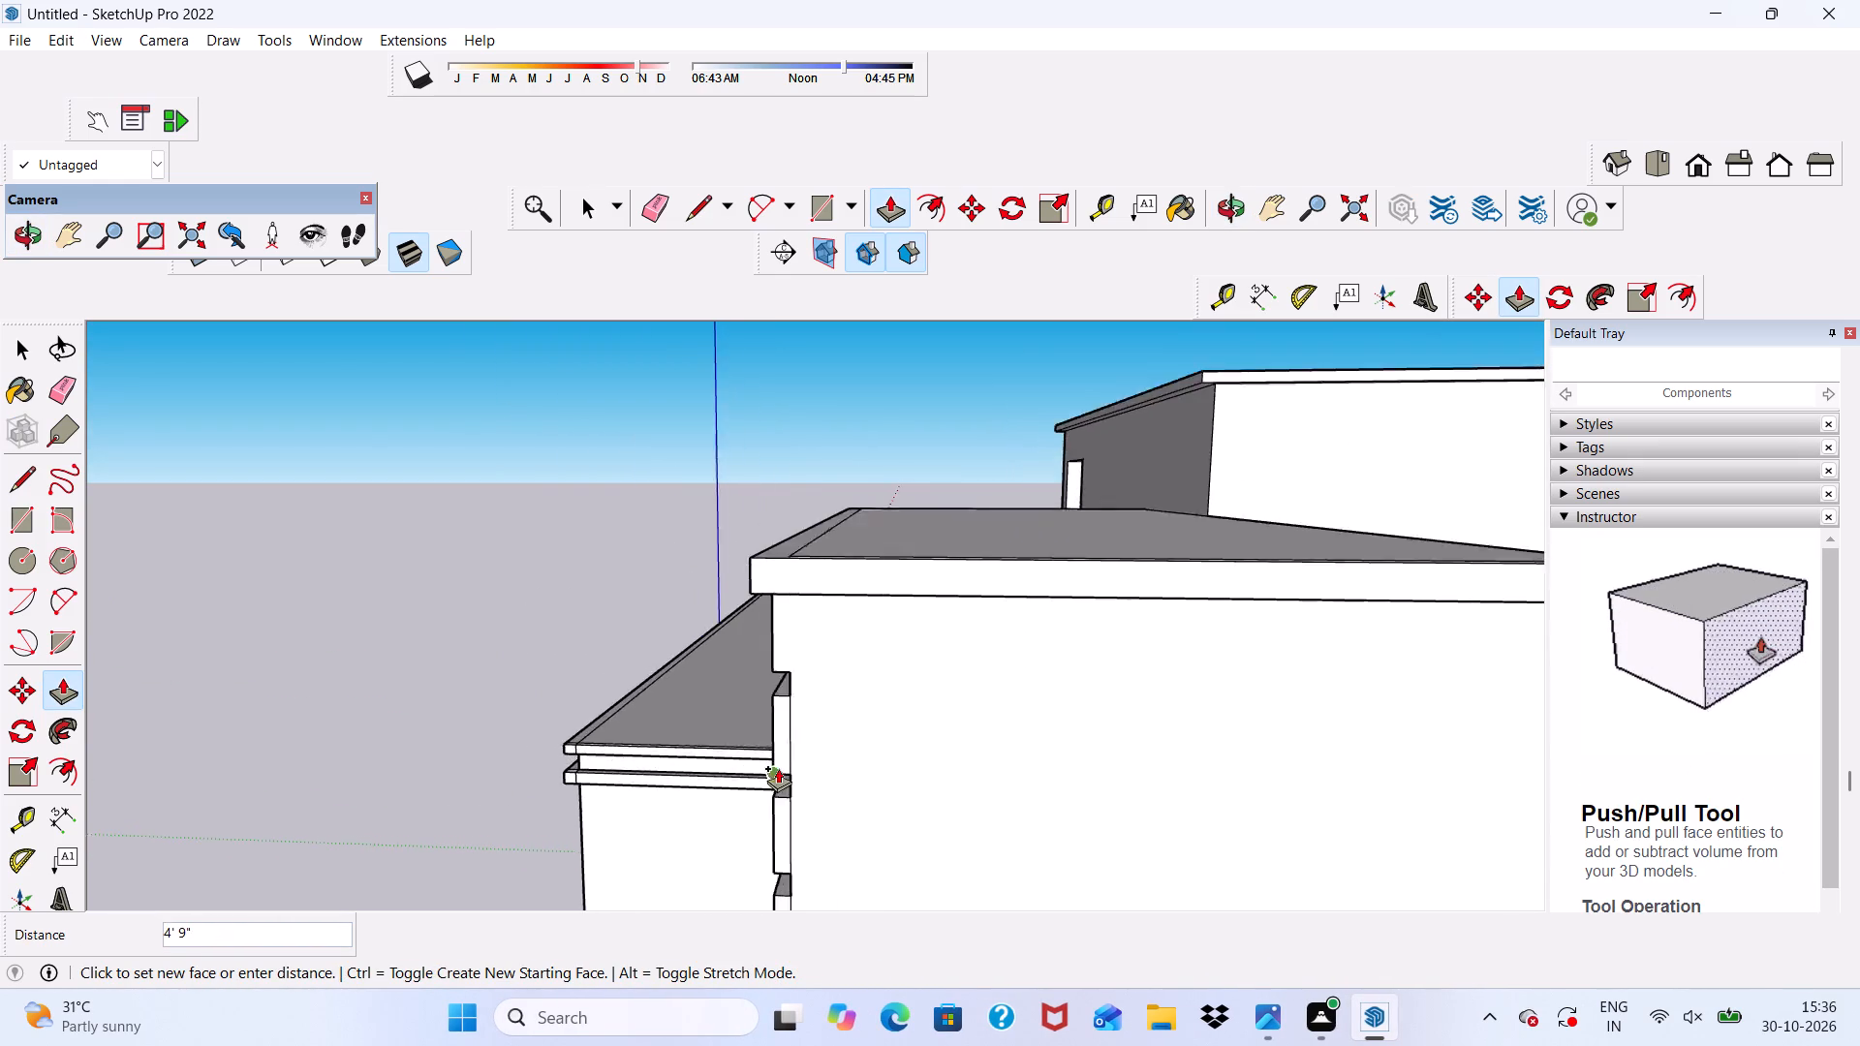
scroll(778, 768, up, 1)
scroll(778, 768, down, 3)
middle_drag(778, 768, 995, 674)
scroll(832, 751, up, 11)
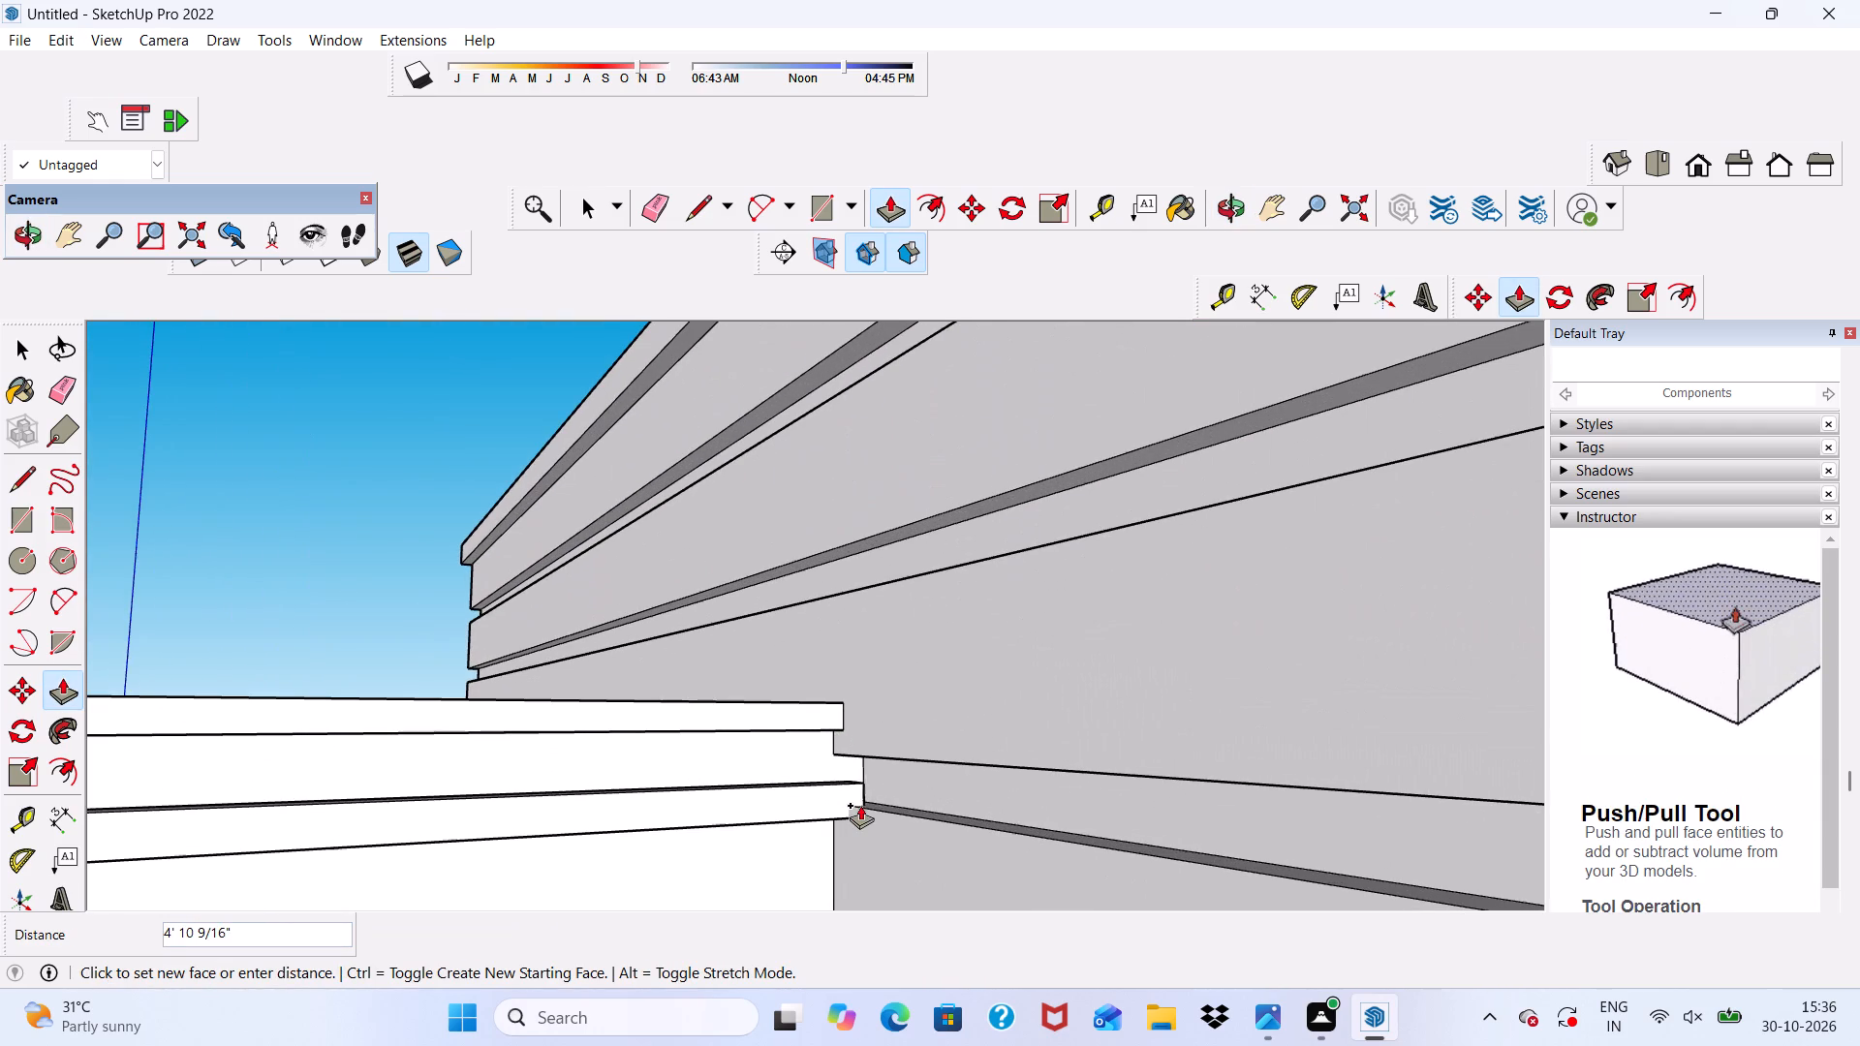
click(880, 817)
Erase the seam lines on the lower band's top and outer faces at the corner near the grooved wall.
scroll(897, 771, down, 6)
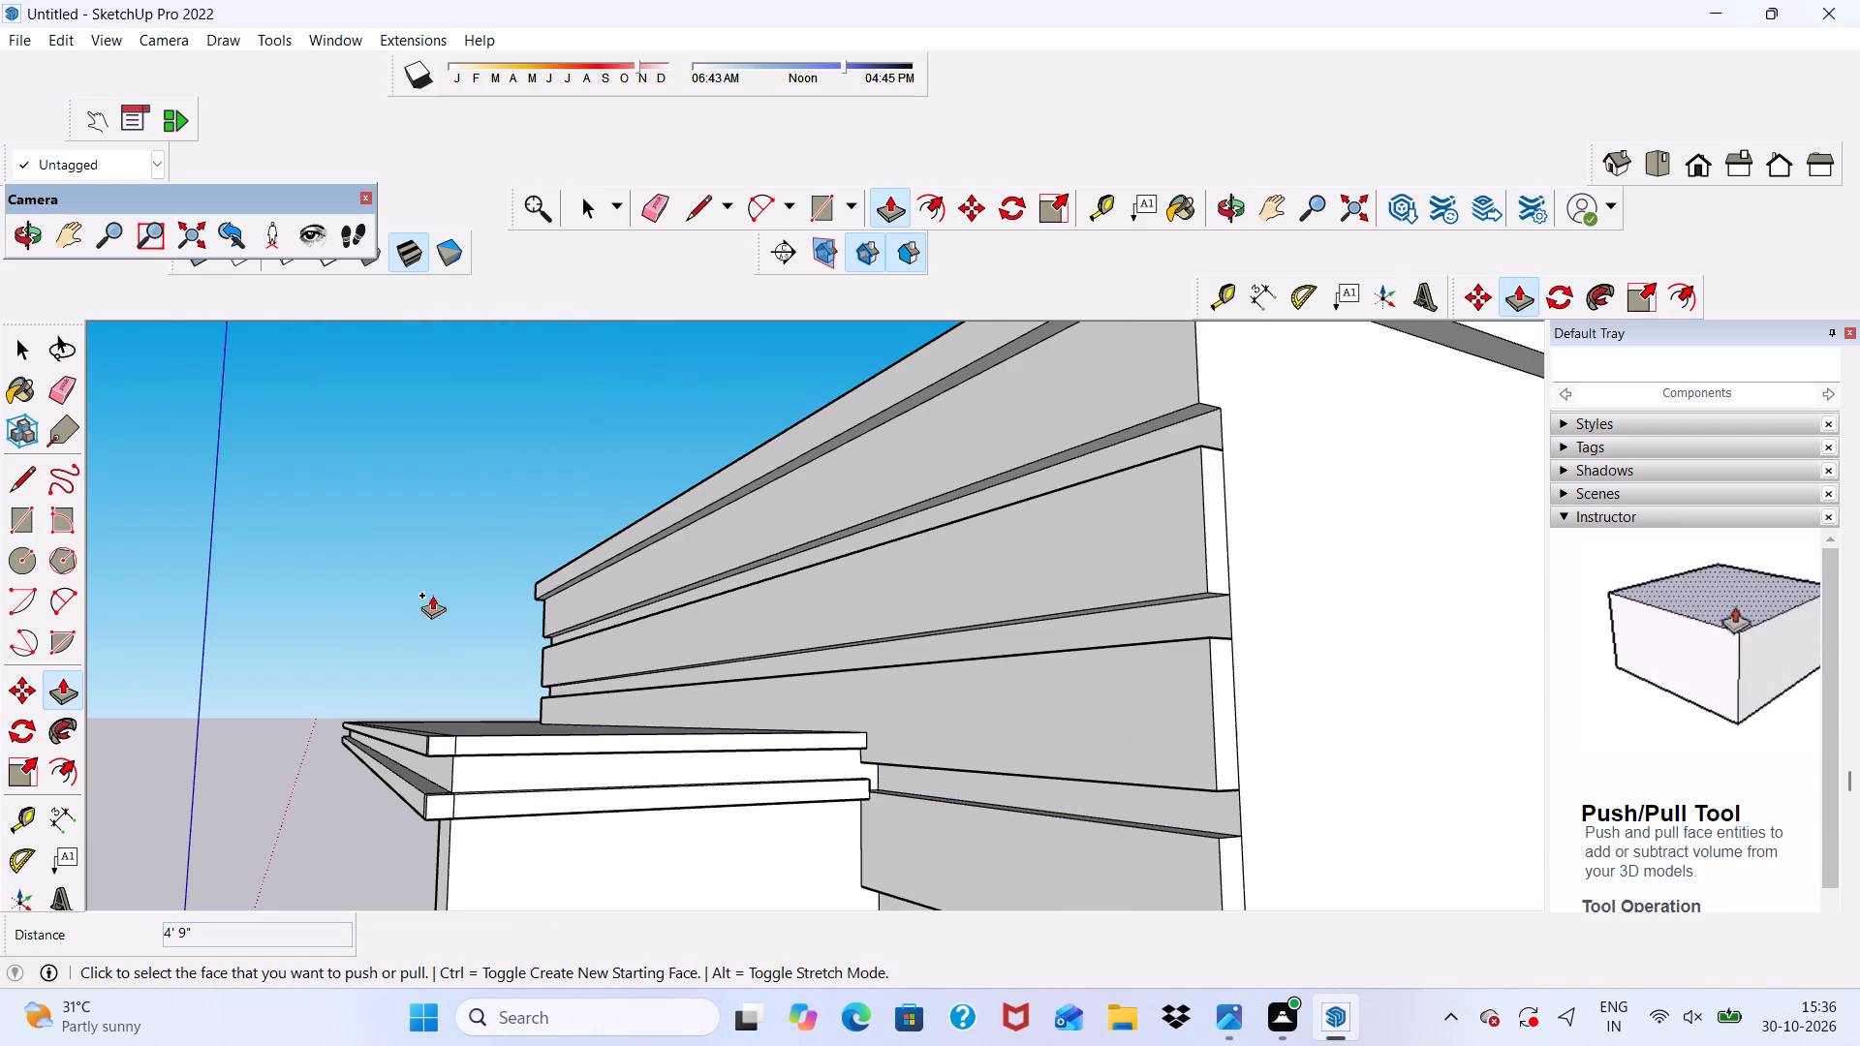
click(661, 196)
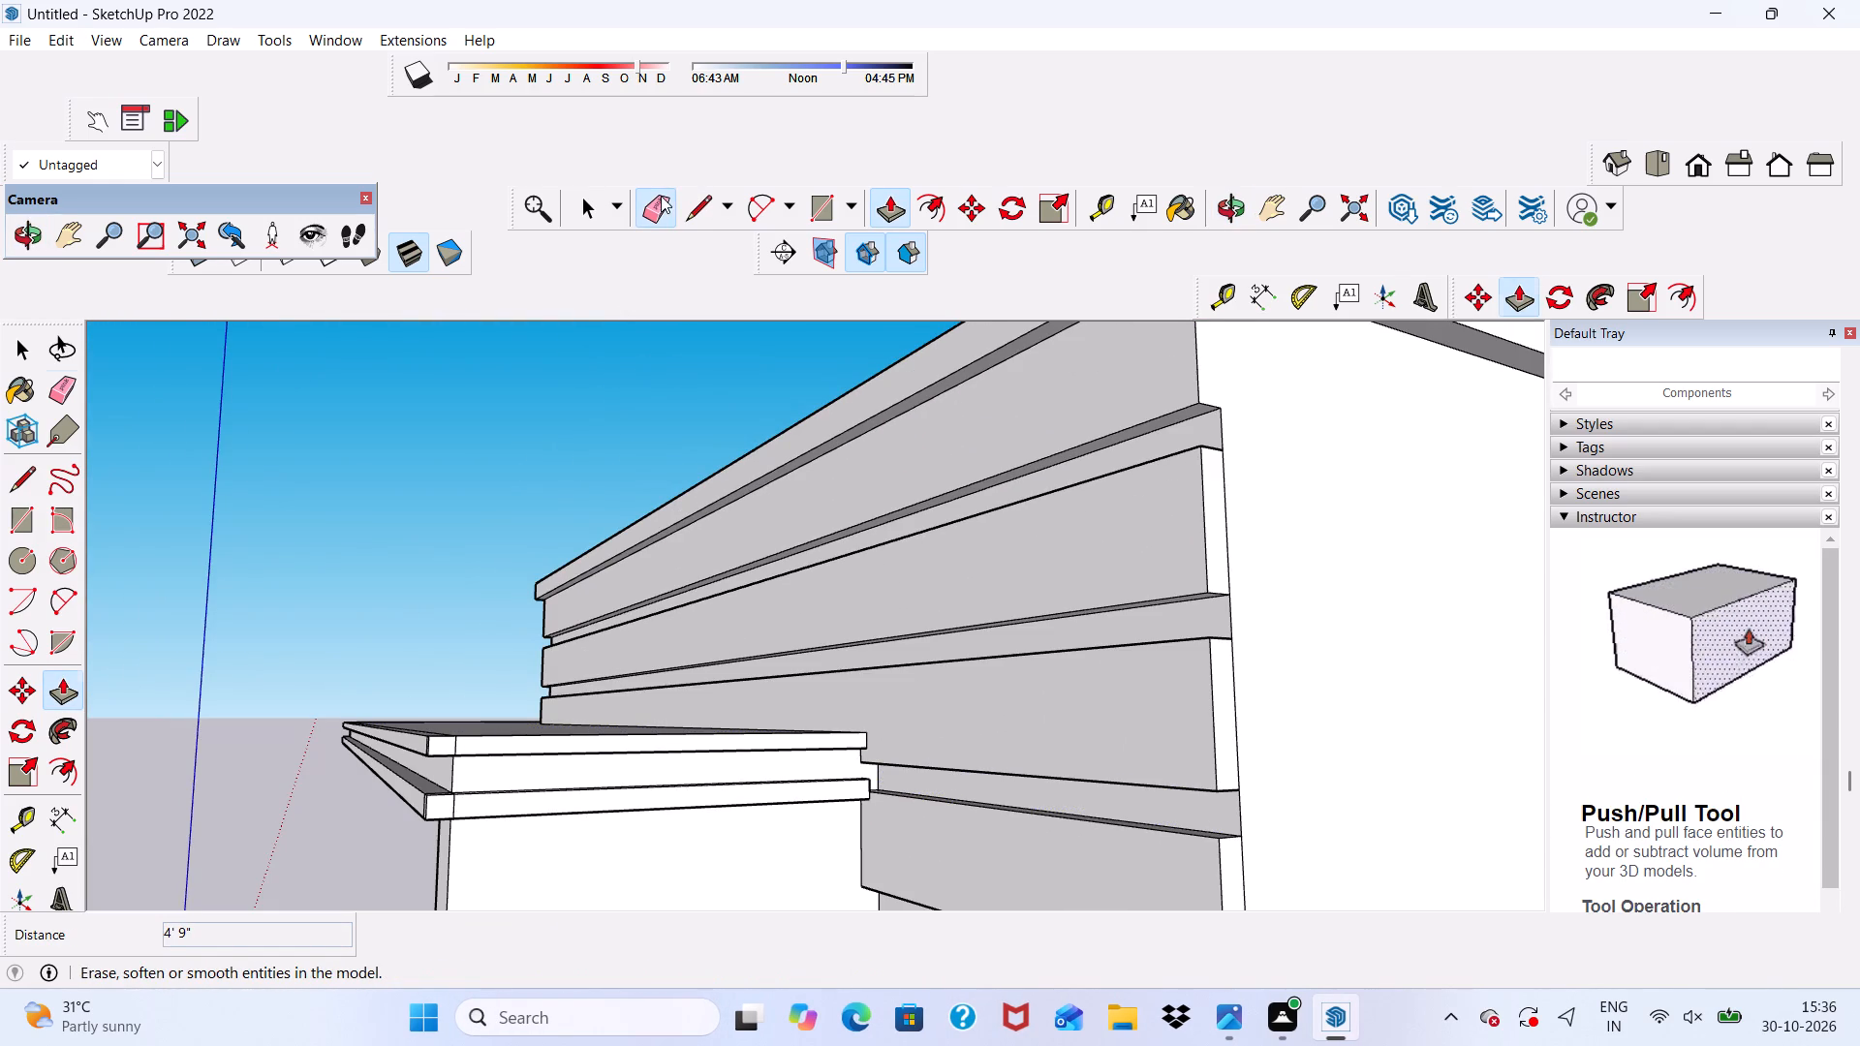
scroll(650, 515, down, 2)
middle_drag(650, 579, 654, 709)
scroll(569, 831, up, 3)
scroll(595, 550, down, 4)
scroll(546, 898, up, 4)
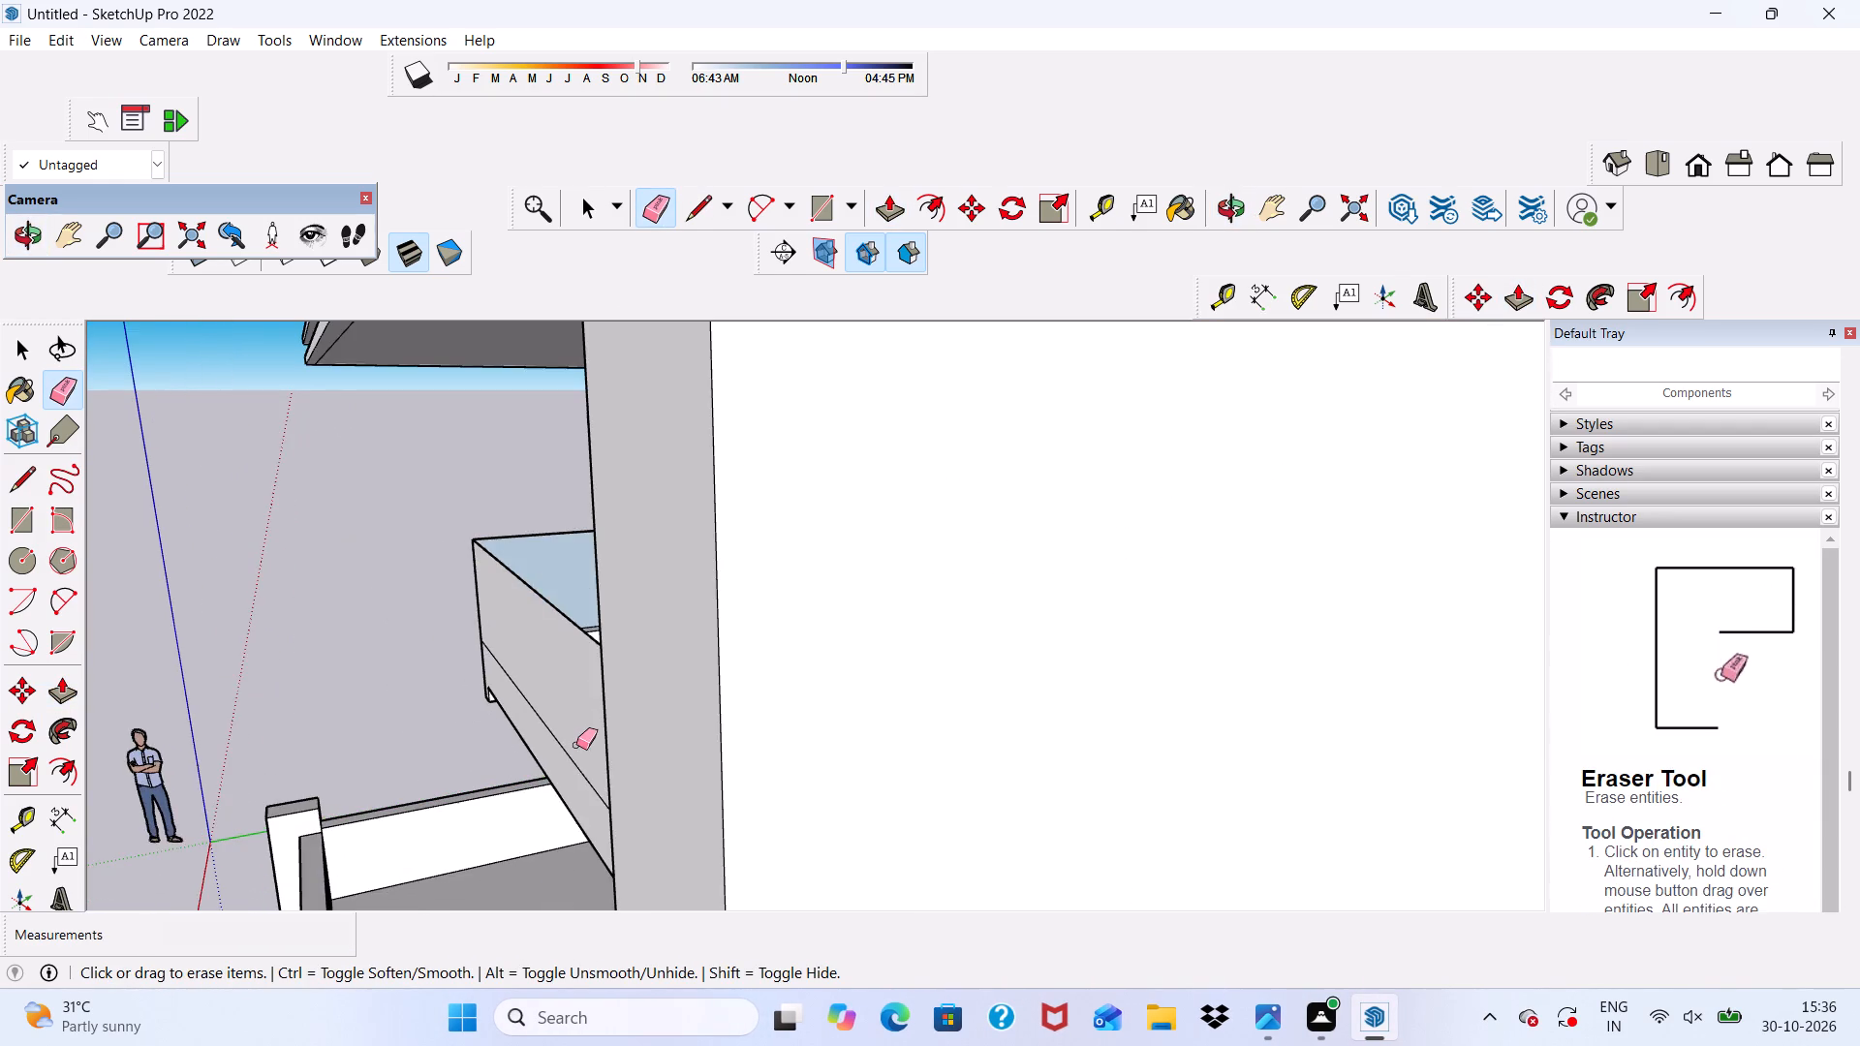
scroll(590, 777, down, 4)
middle_drag(657, 779, 672, 818)
scroll(647, 608, up, 4)
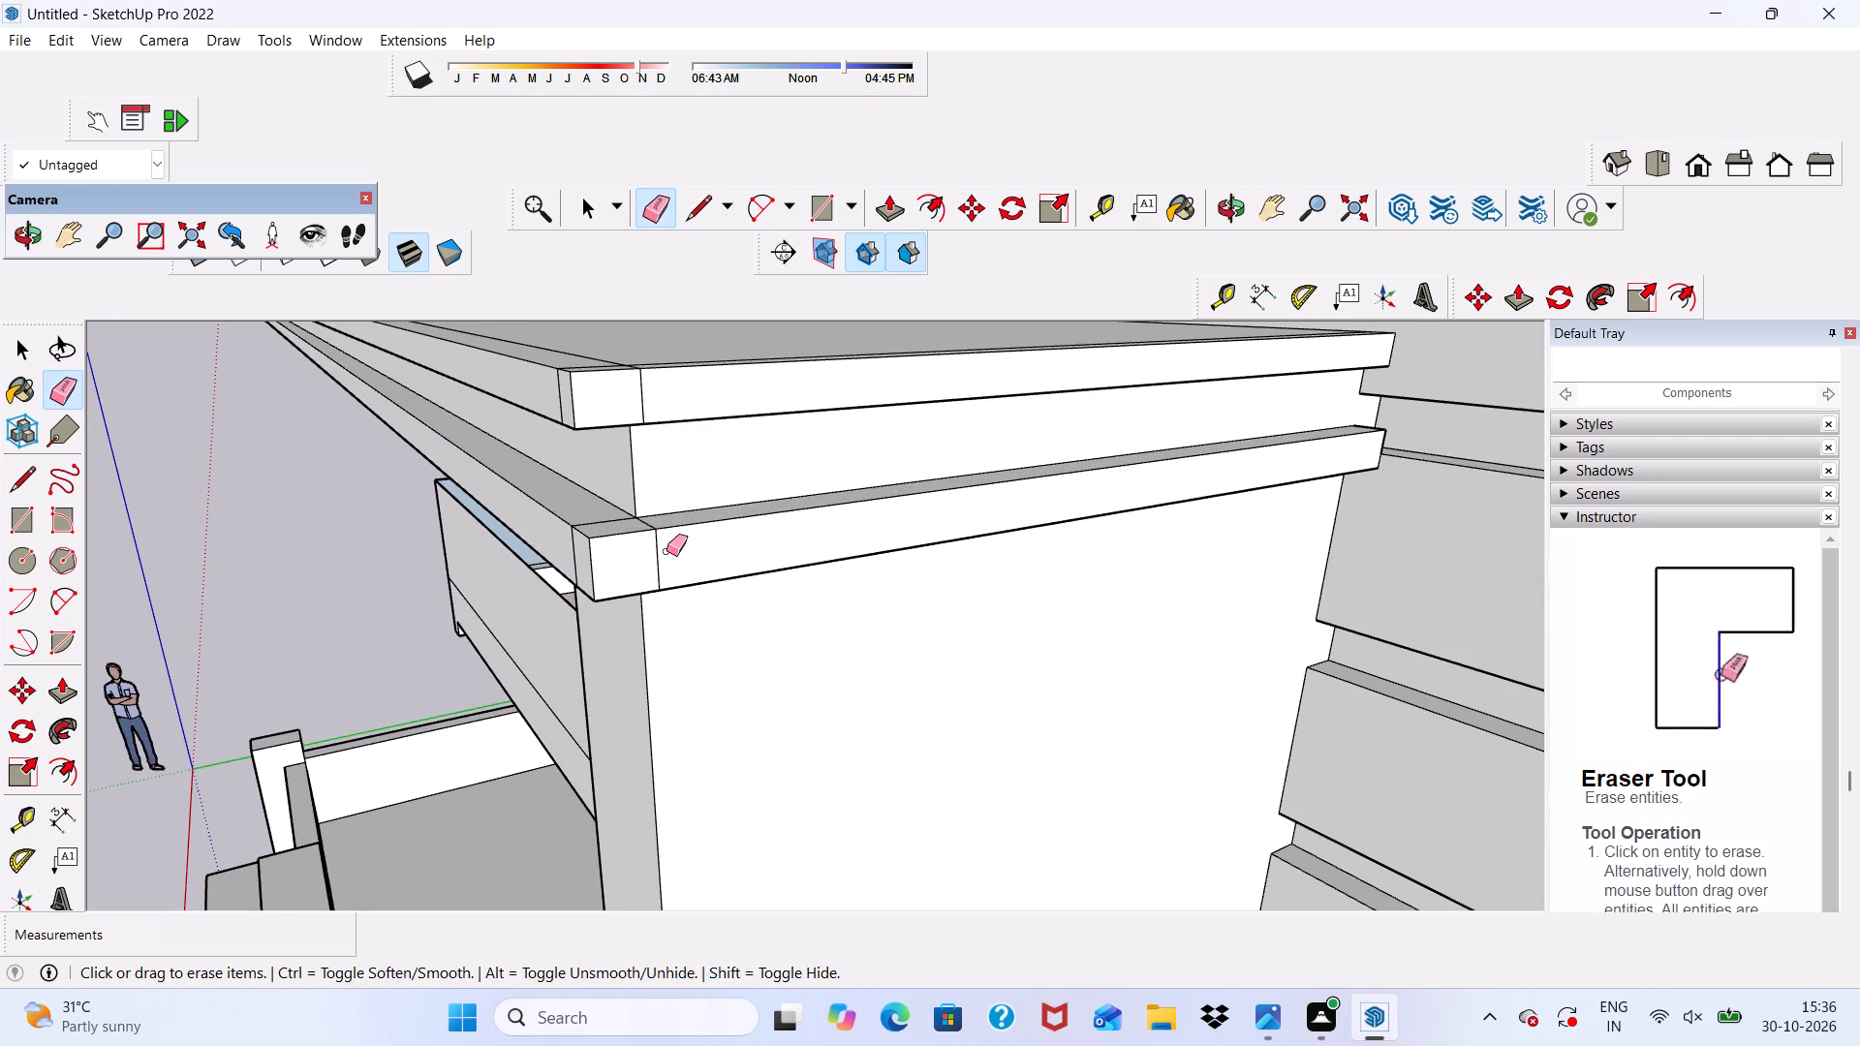
drag(666, 551, 640, 554)
scroll(630, 572, up, 2)
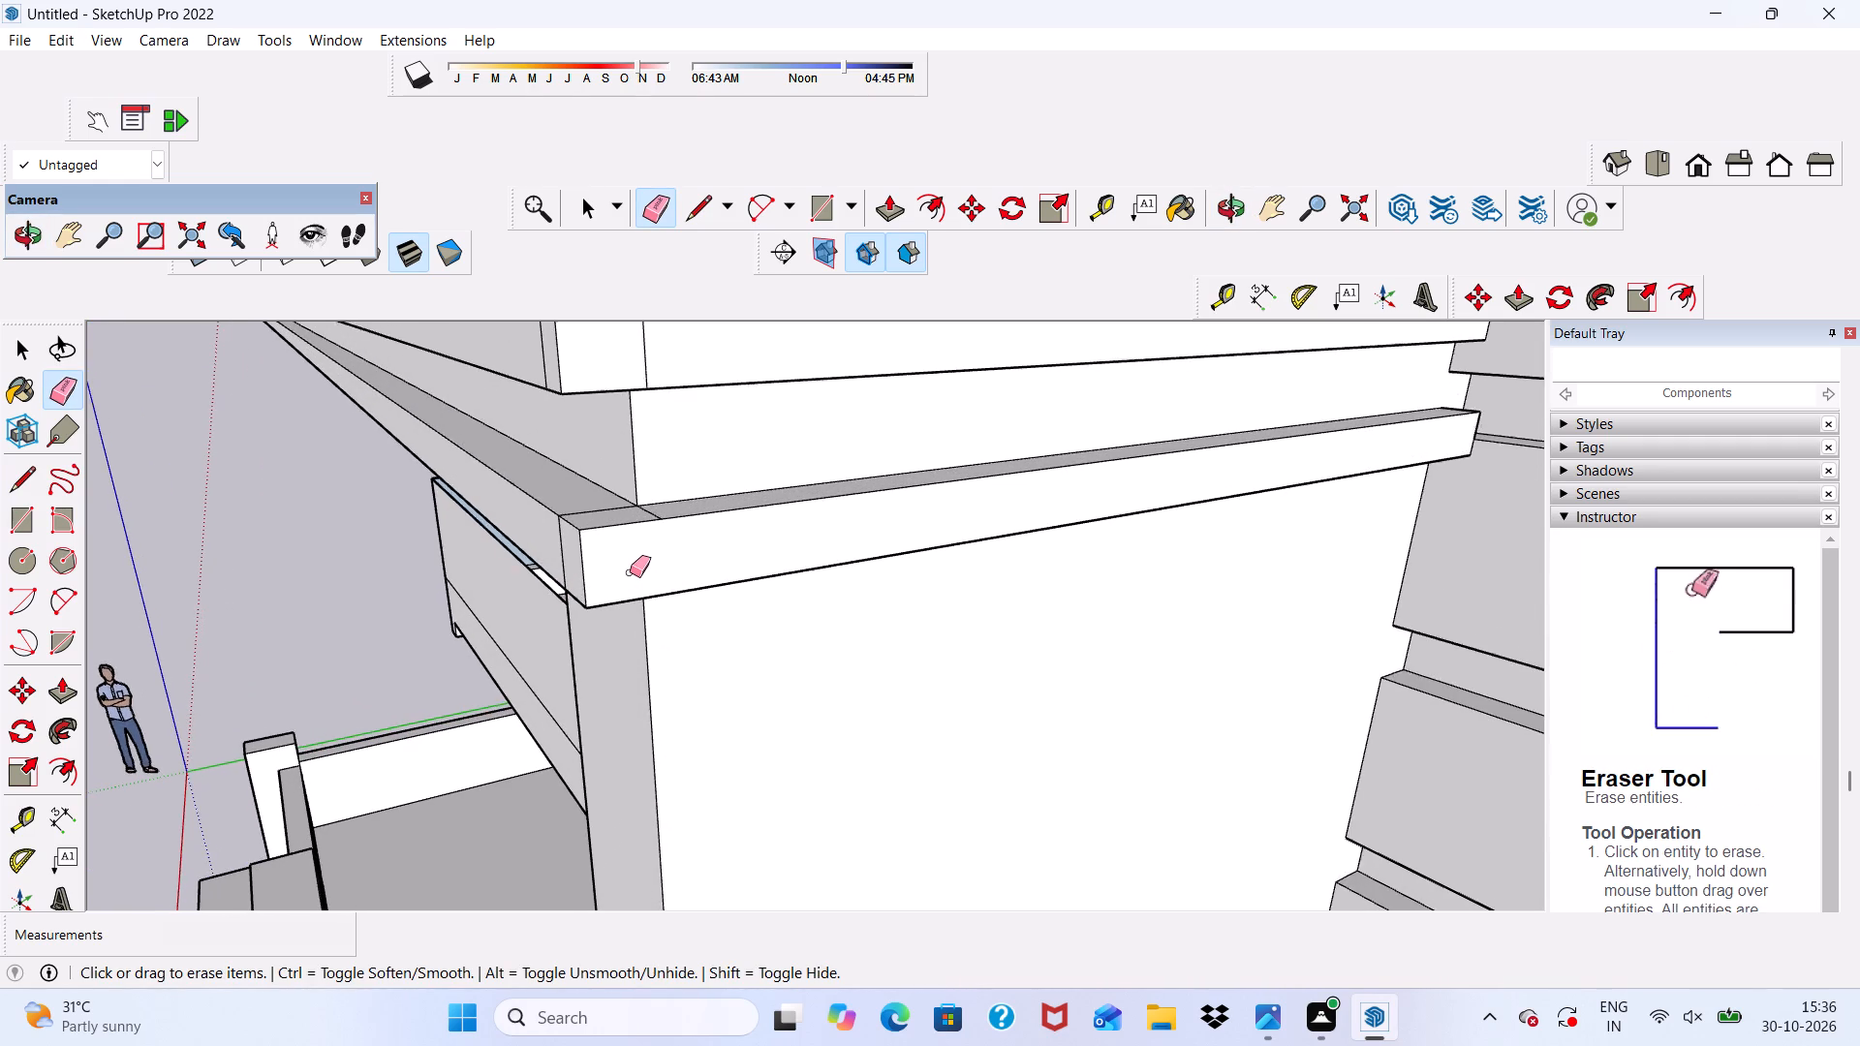
scroll(630, 572, up, 1)
scroll(630, 587, down, 4)
scroll(495, 538, up, 4)
scroll(515, 543, down, 5)
scroll(658, 592, up, 7)
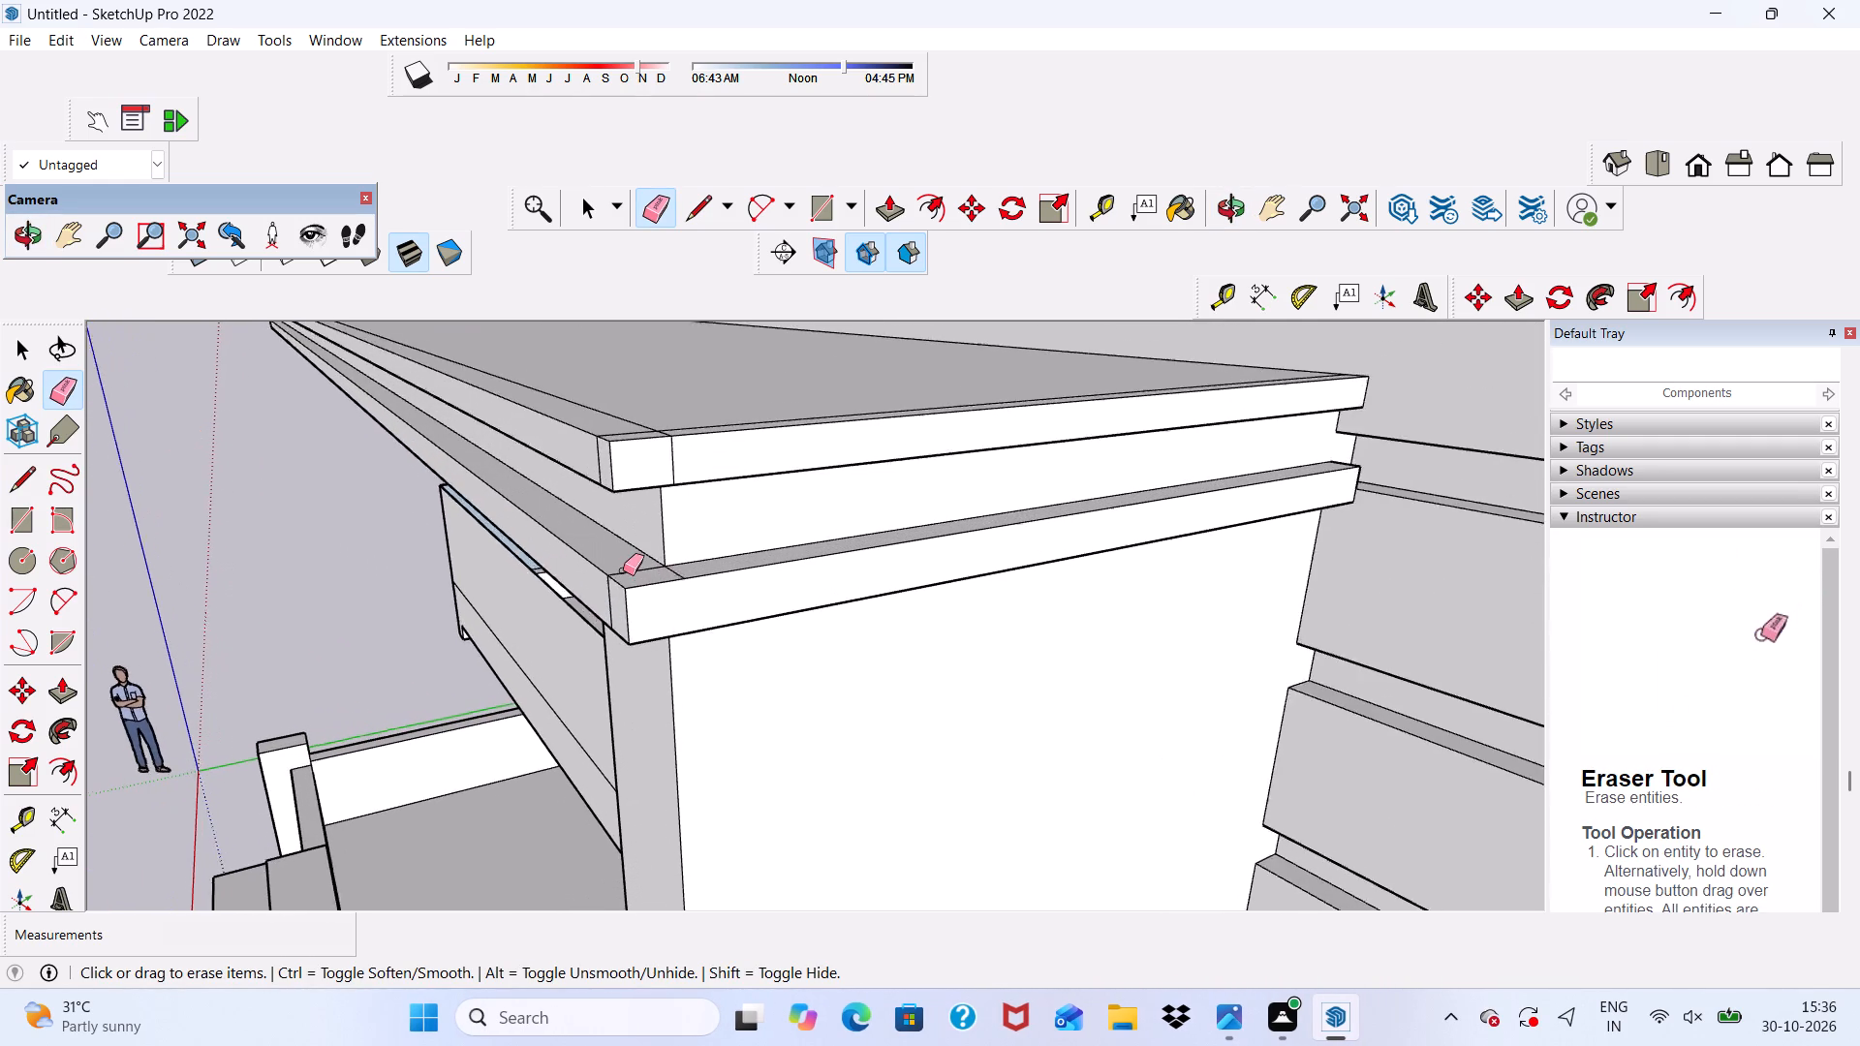
scroll(623, 570, up, 5)
drag(623, 570, 628, 580)
drag(679, 571, 697, 572)
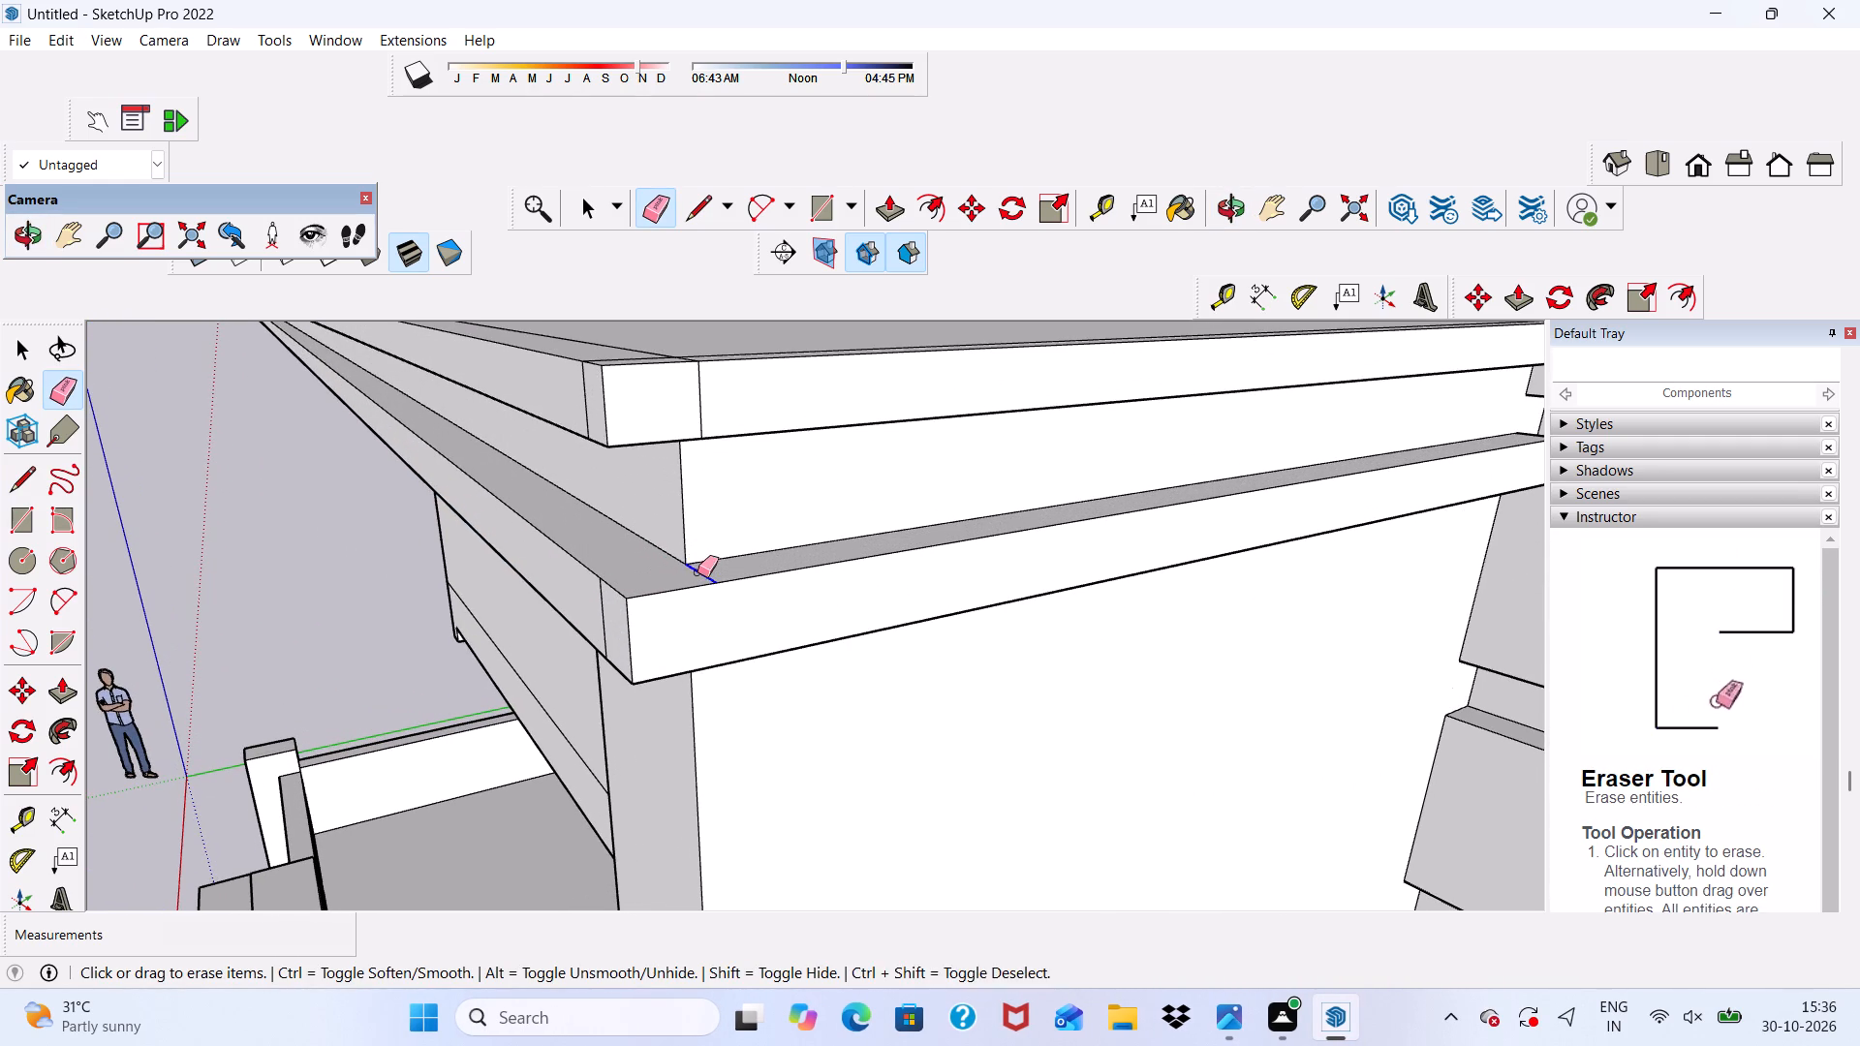
drag(697, 572, 711, 572)
scroll(635, 593, up, 5)
drag(578, 609, 612, 634)
Erase the seam lines across the lower band's underside at the same corner and beside the supporting wall.
middle_drag(613, 633, 632, 513)
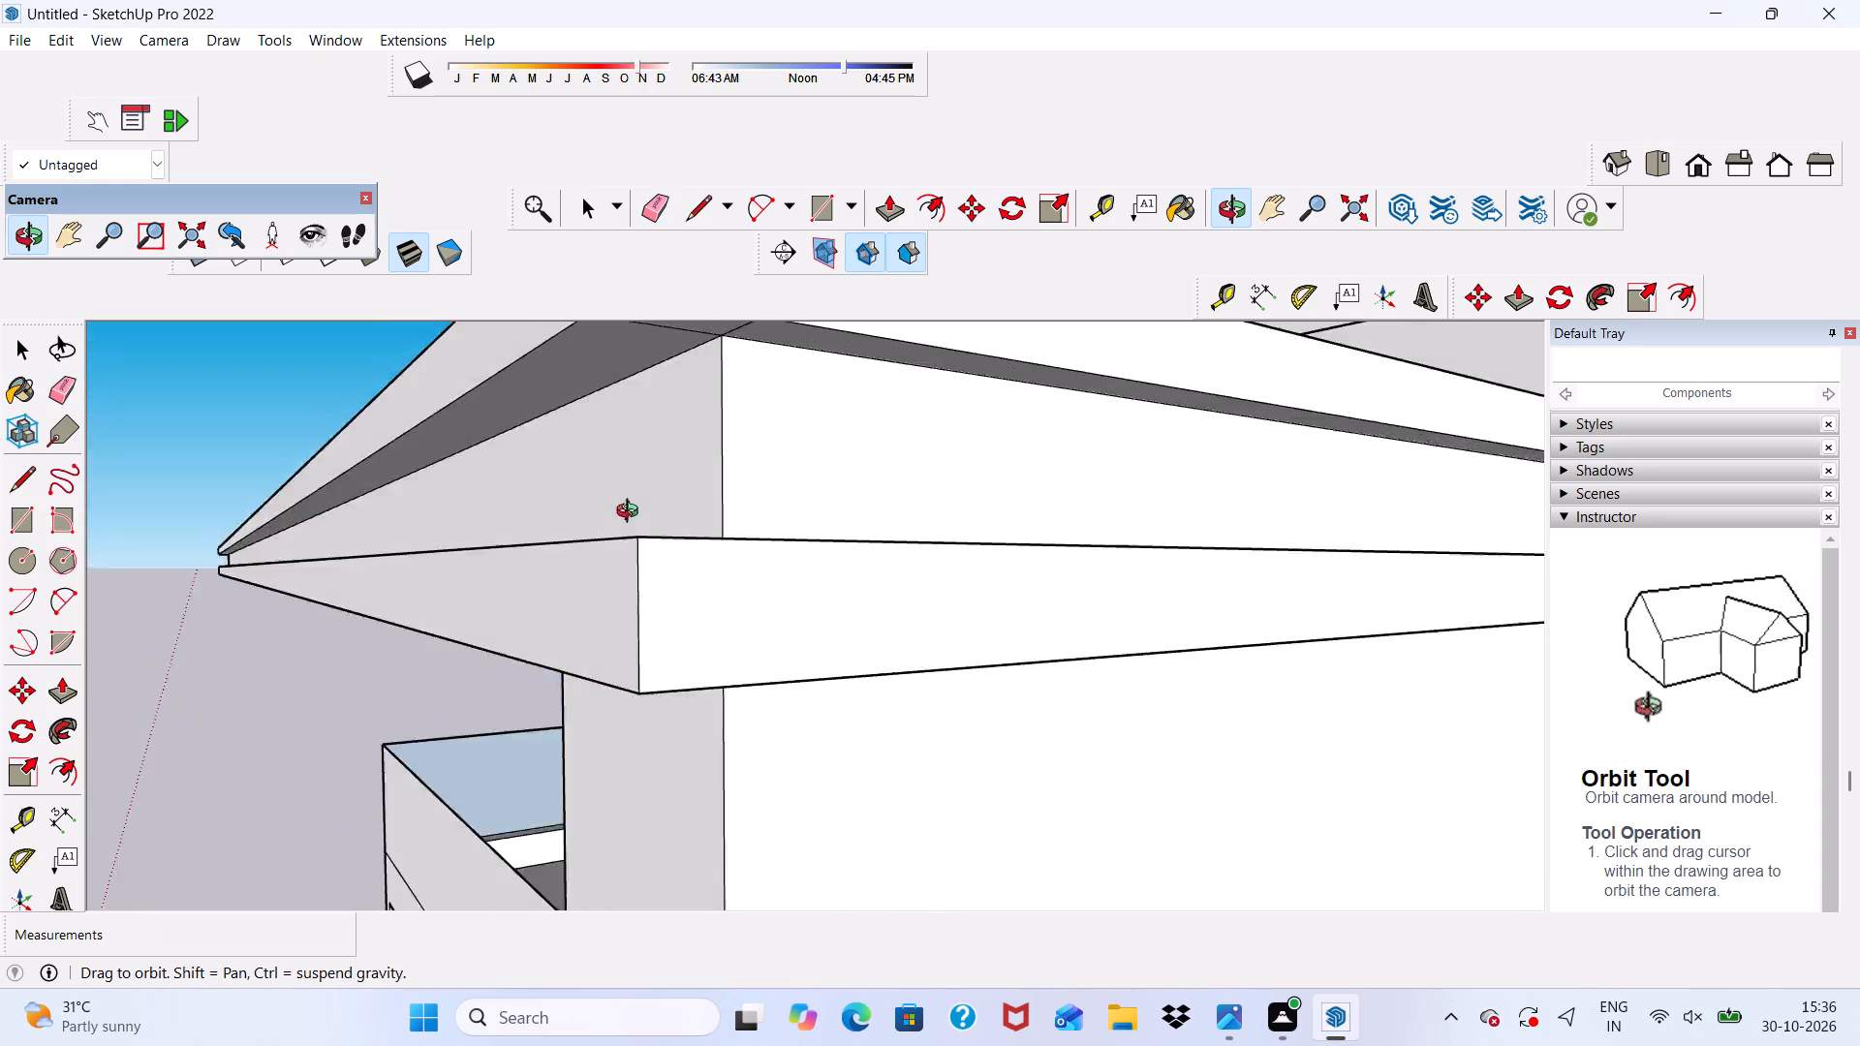
middle_drag(632, 513, 702, 320)
scroll(662, 652, up, 2)
scroll(662, 606, down, 1)
drag(662, 606, 659, 630)
drag(799, 614, 814, 631)
scroll(803, 607, down, 6)
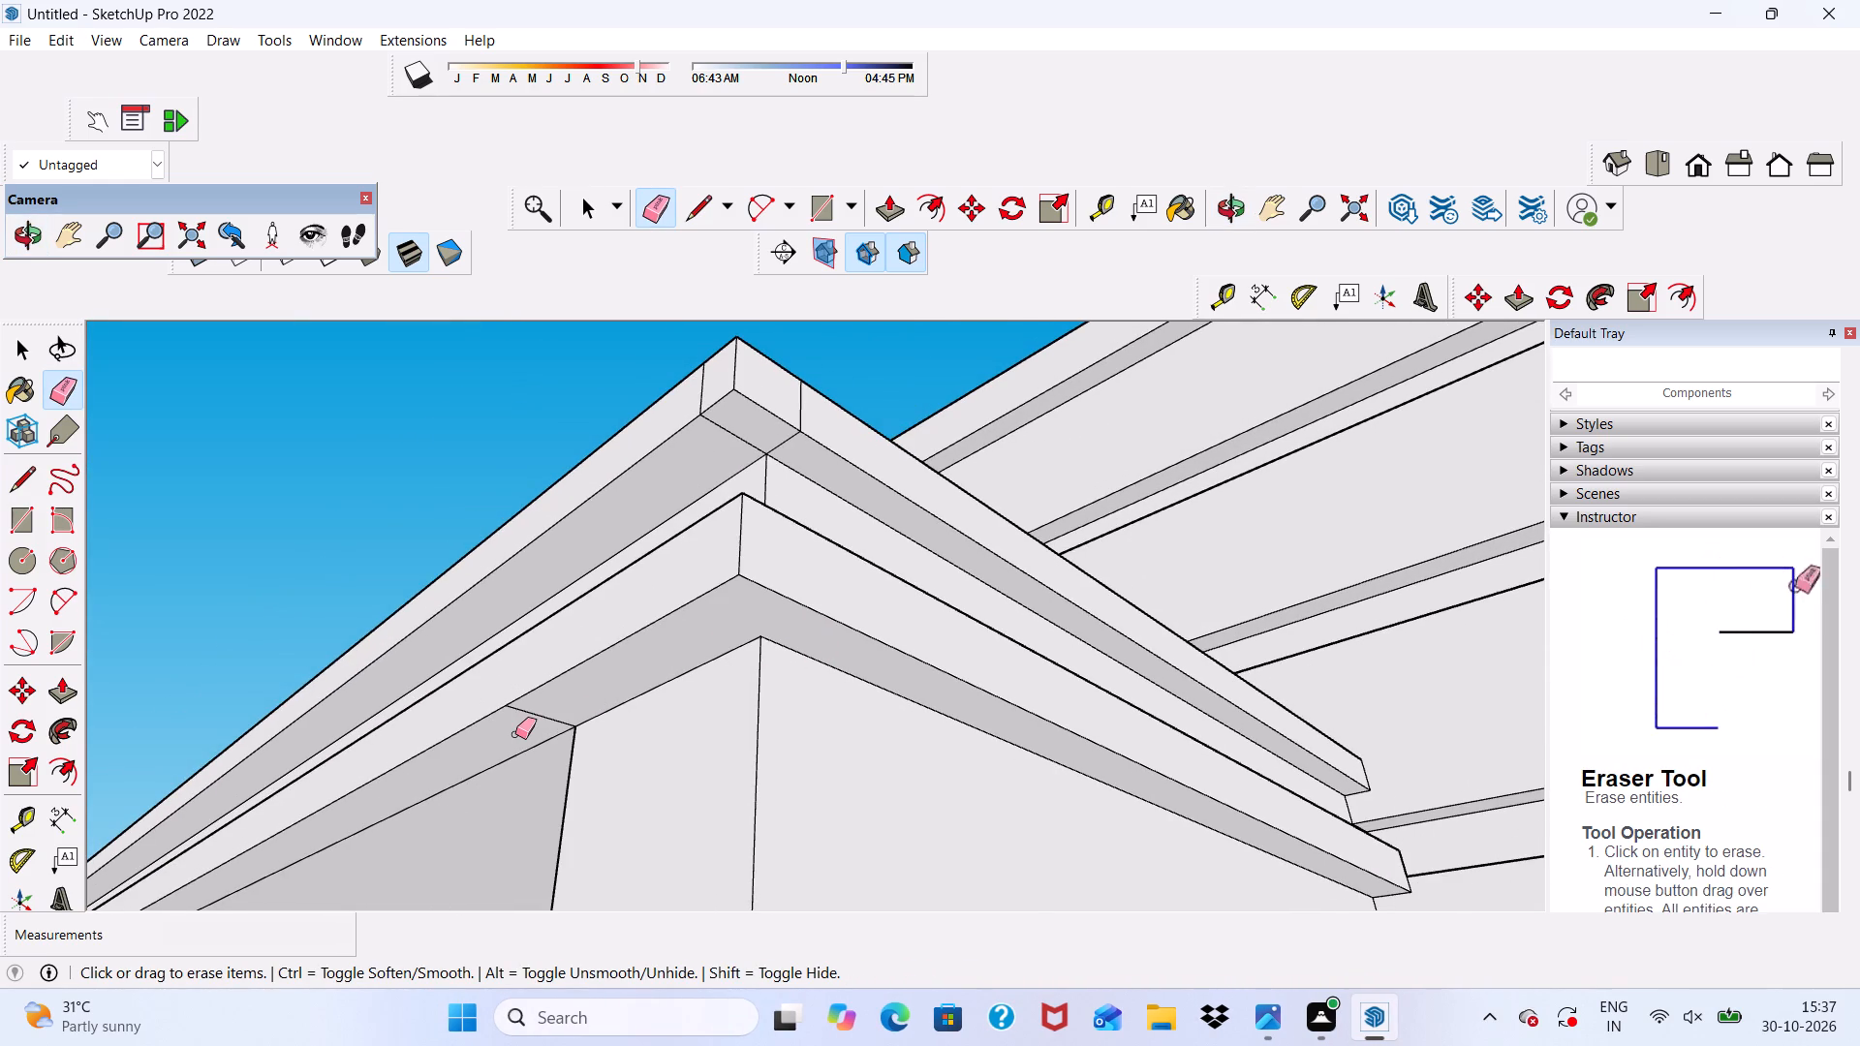
scroll(515, 734, up, 5)
drag(538, 687, 551, 717)
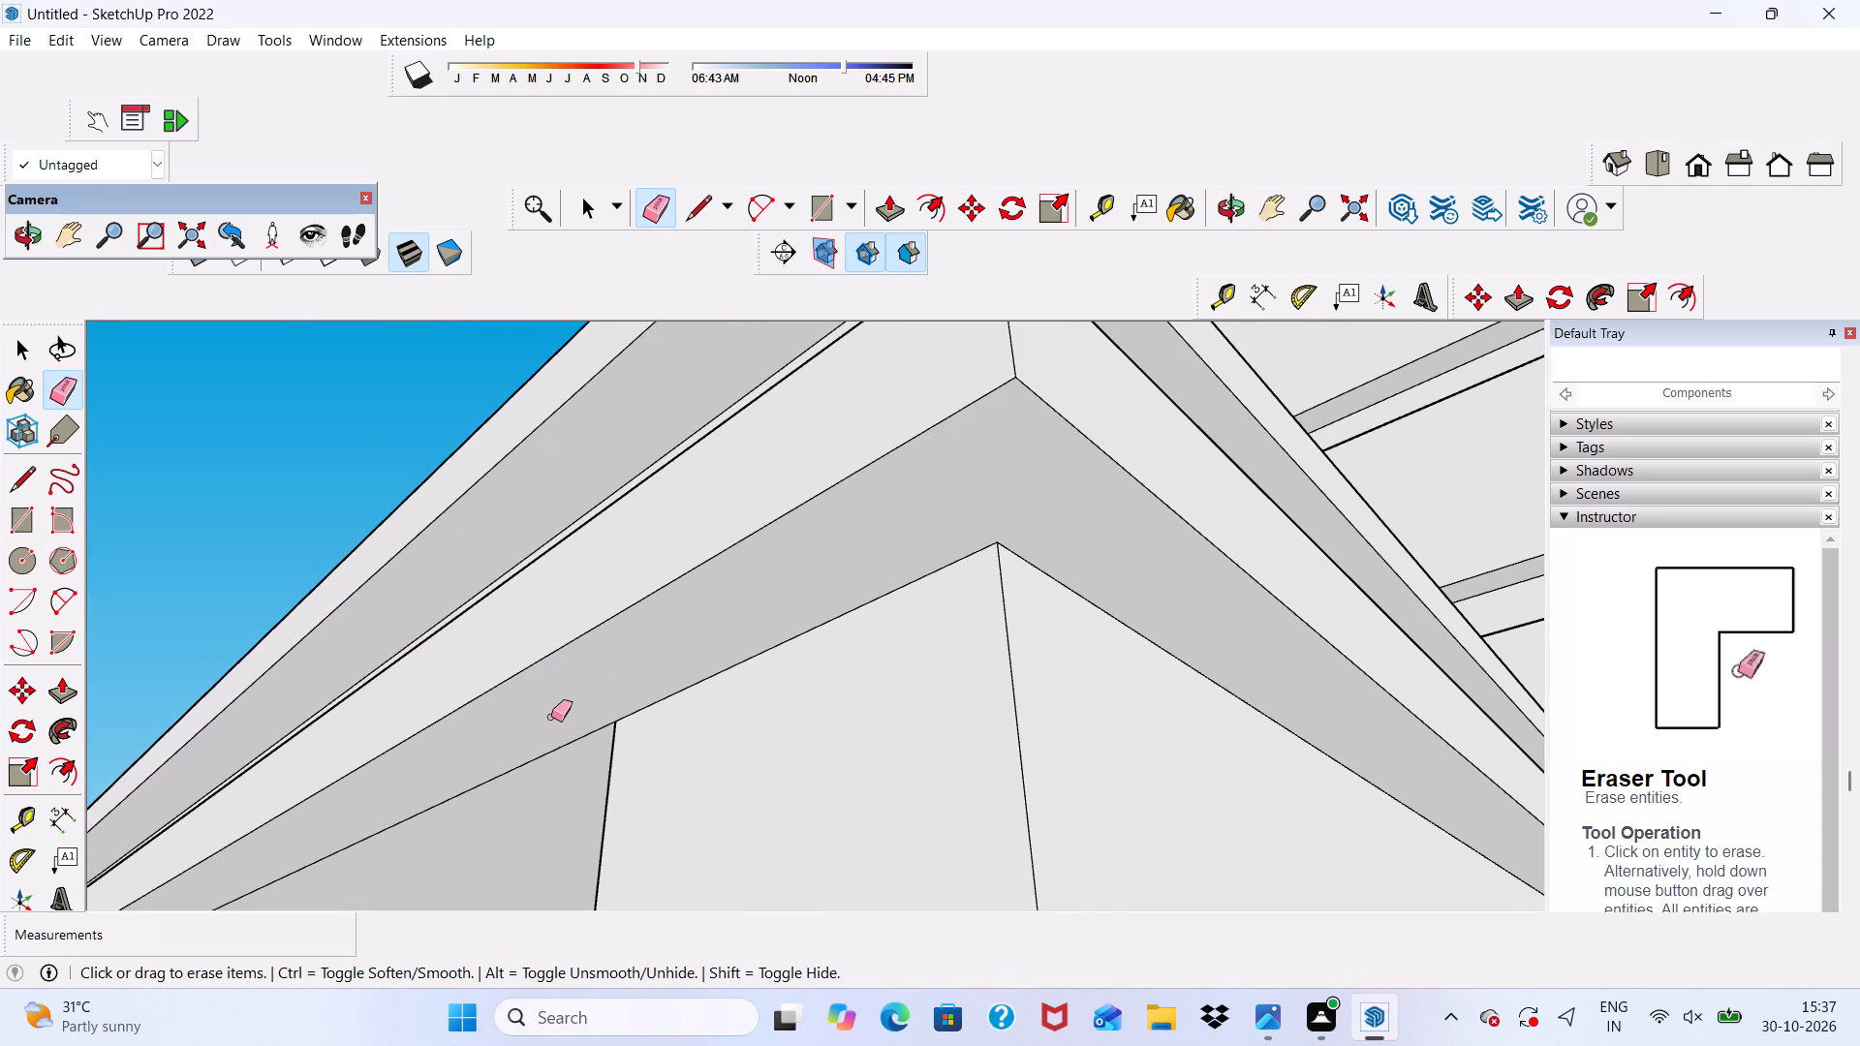
Erase the seam lines on the upper band's underside and both outer faces at the corner near the grooved wall.
scroll(551, 717, down, 10)
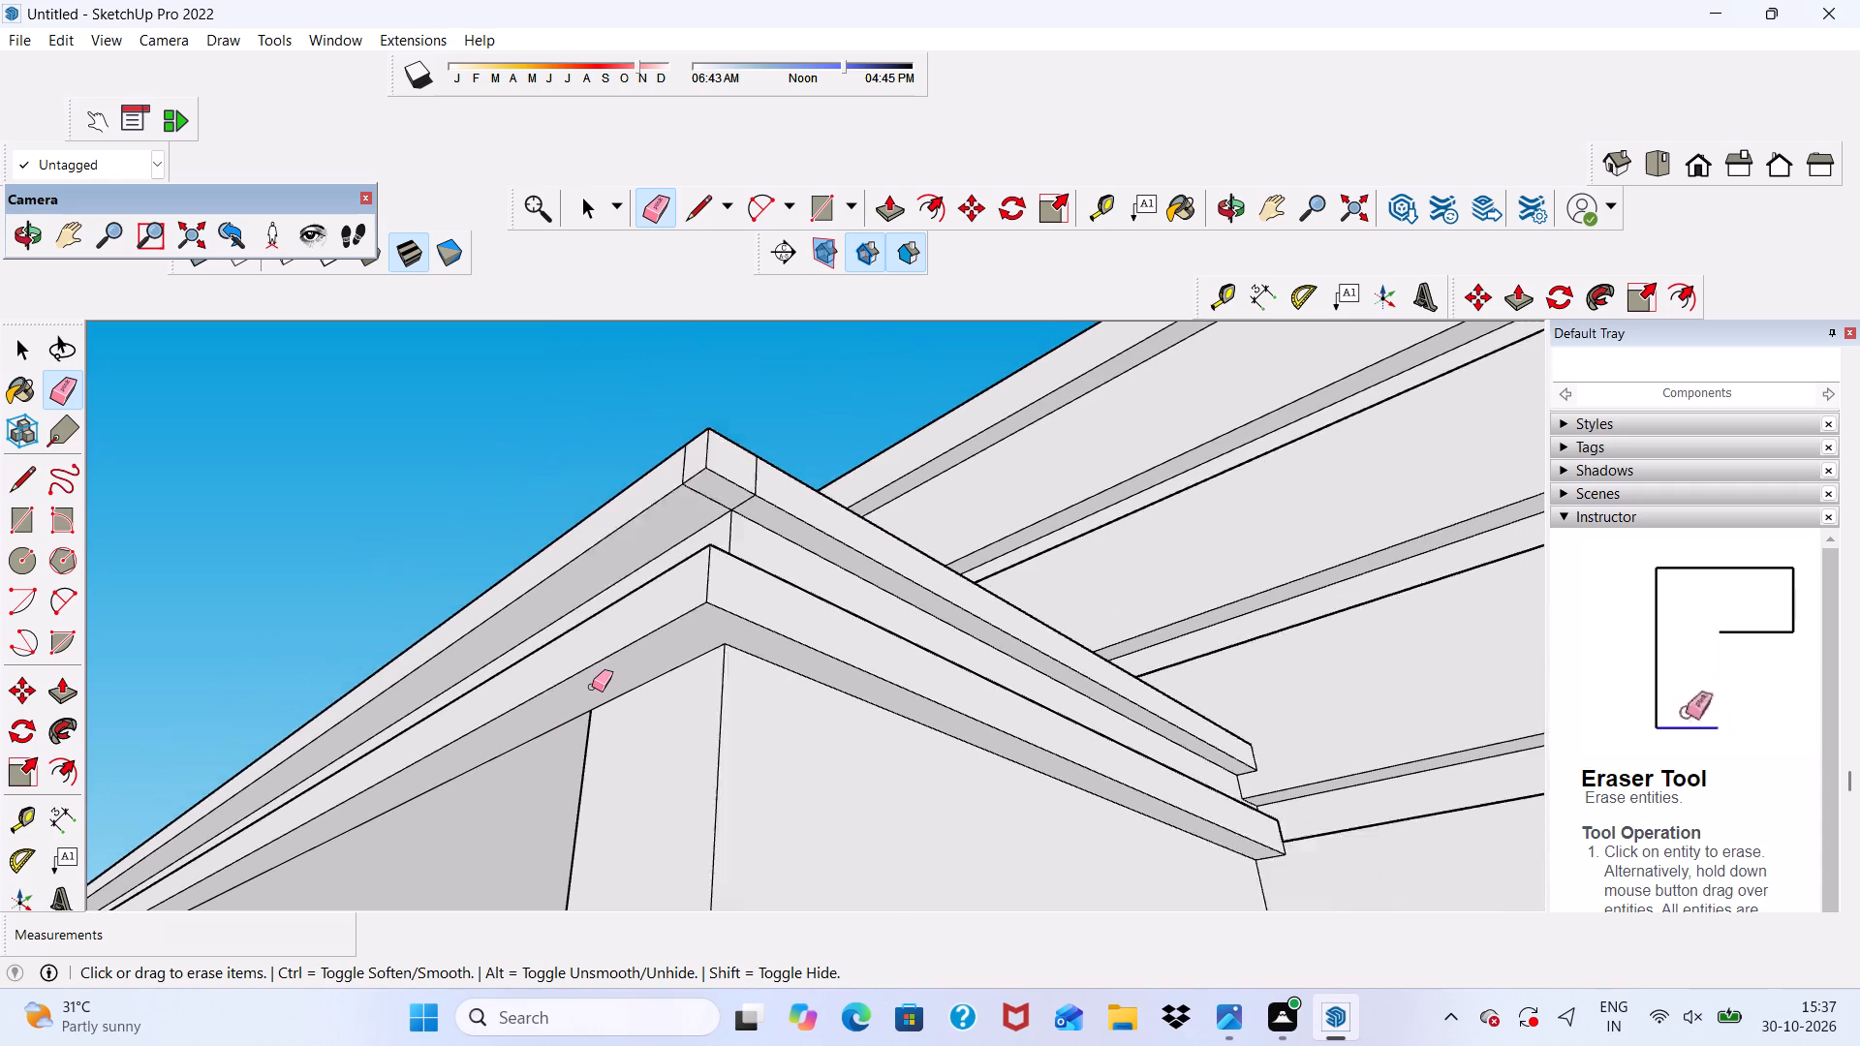
scroll(592, 687, down, 1)
scroll(731, 552, up, 3)
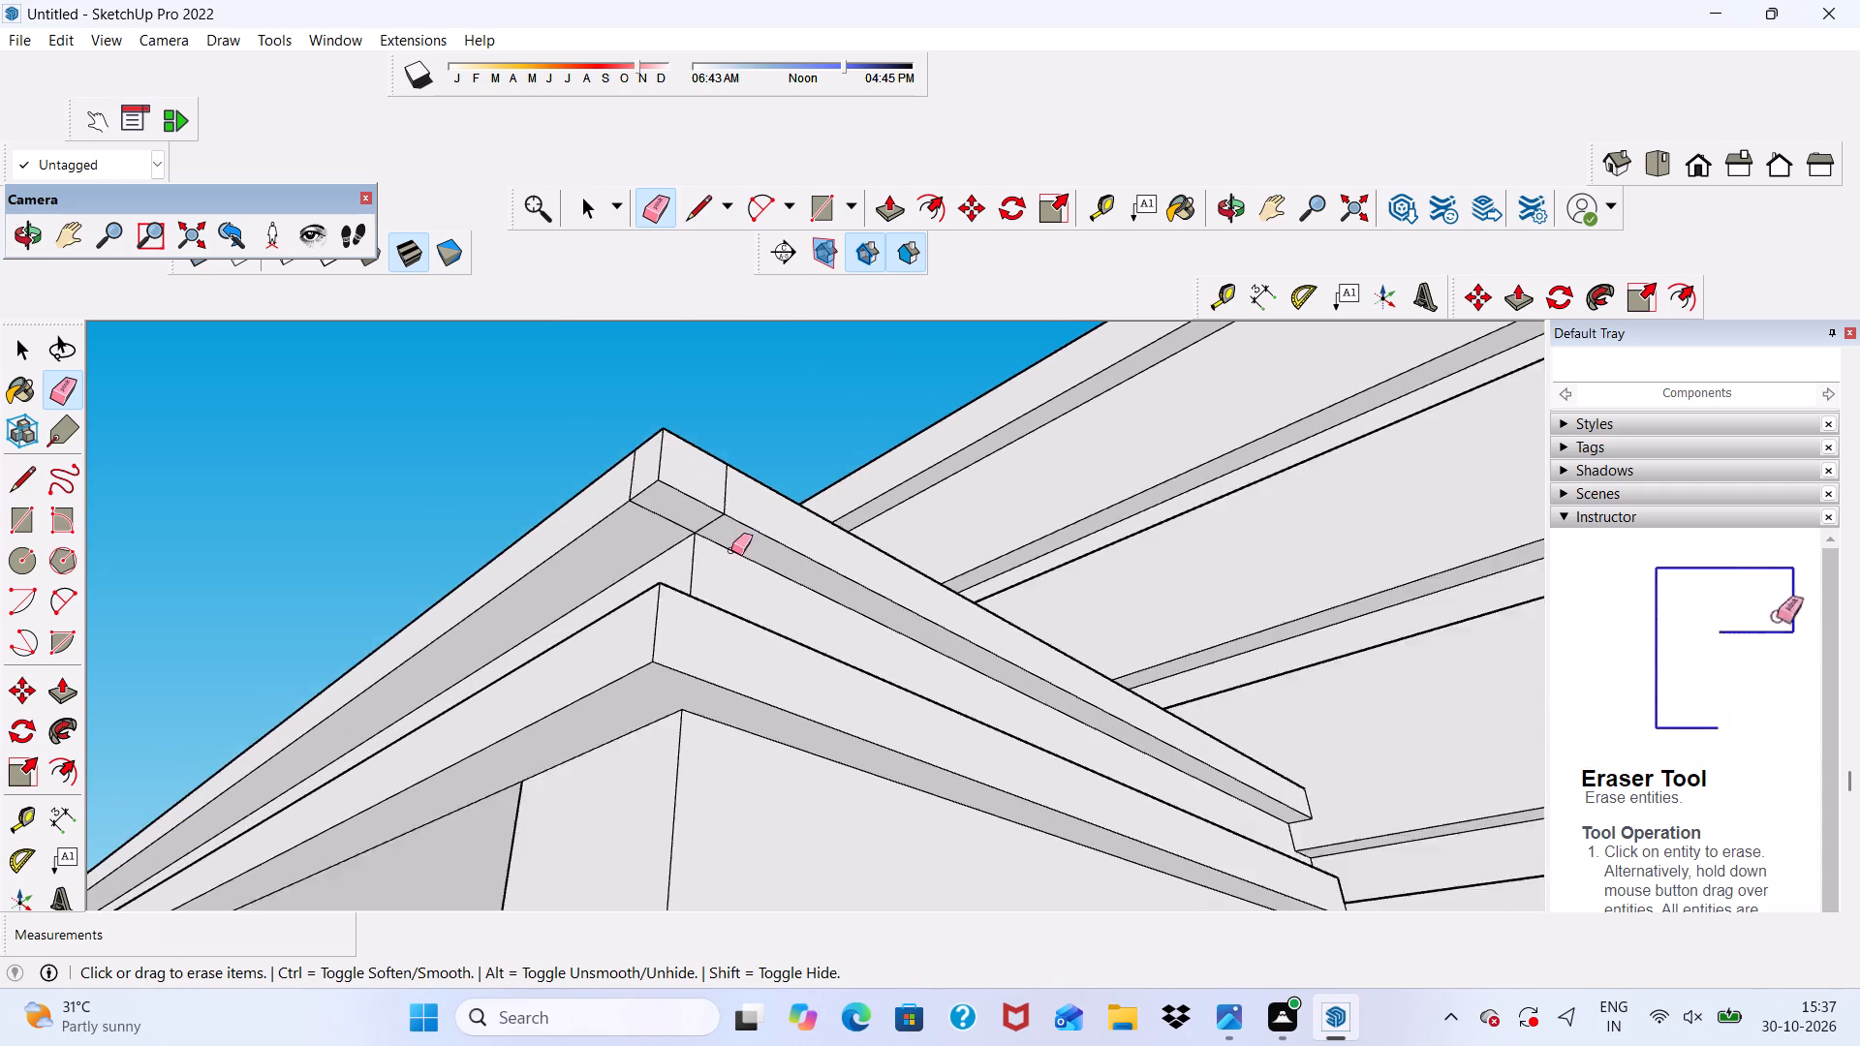
scroll(731, 550, up, 7)
drag(715, 479, 731, 494)
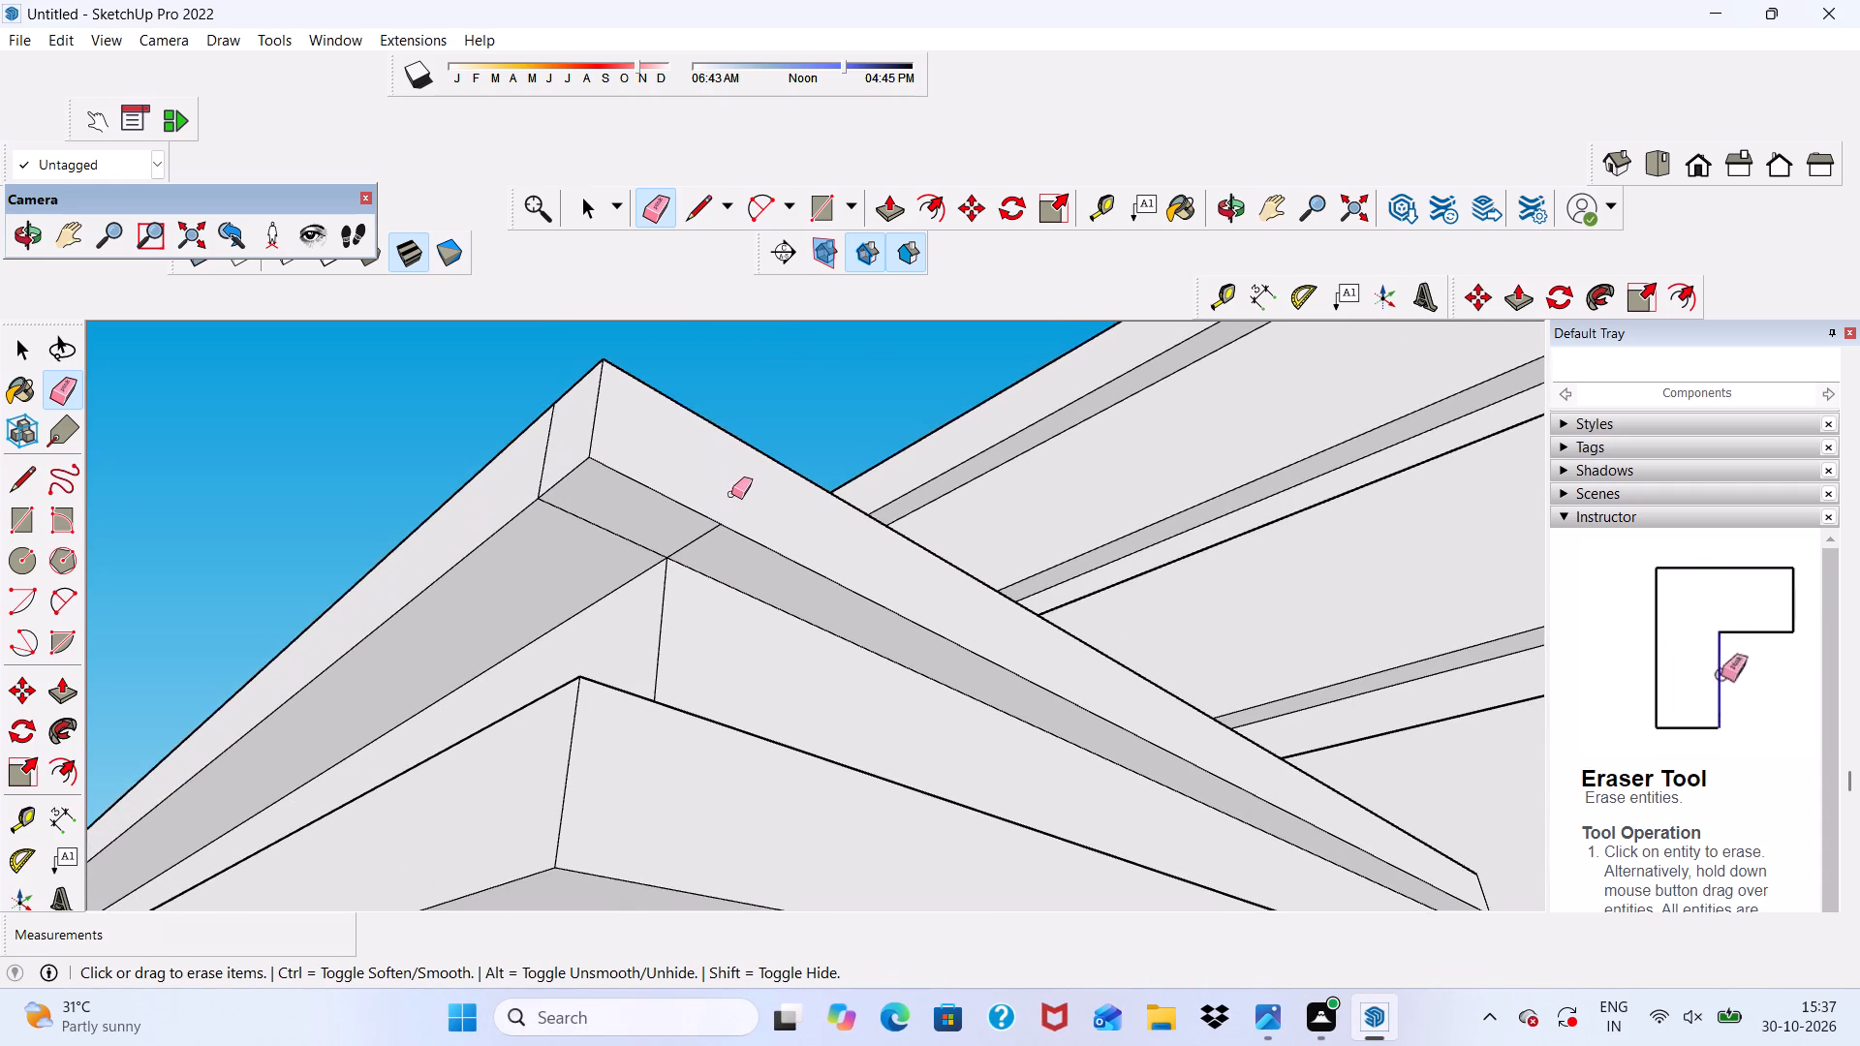
scroll(736, 560, up, 5)
drag(648, 516, 664, 550)
drag(561, 508, 552, 549)
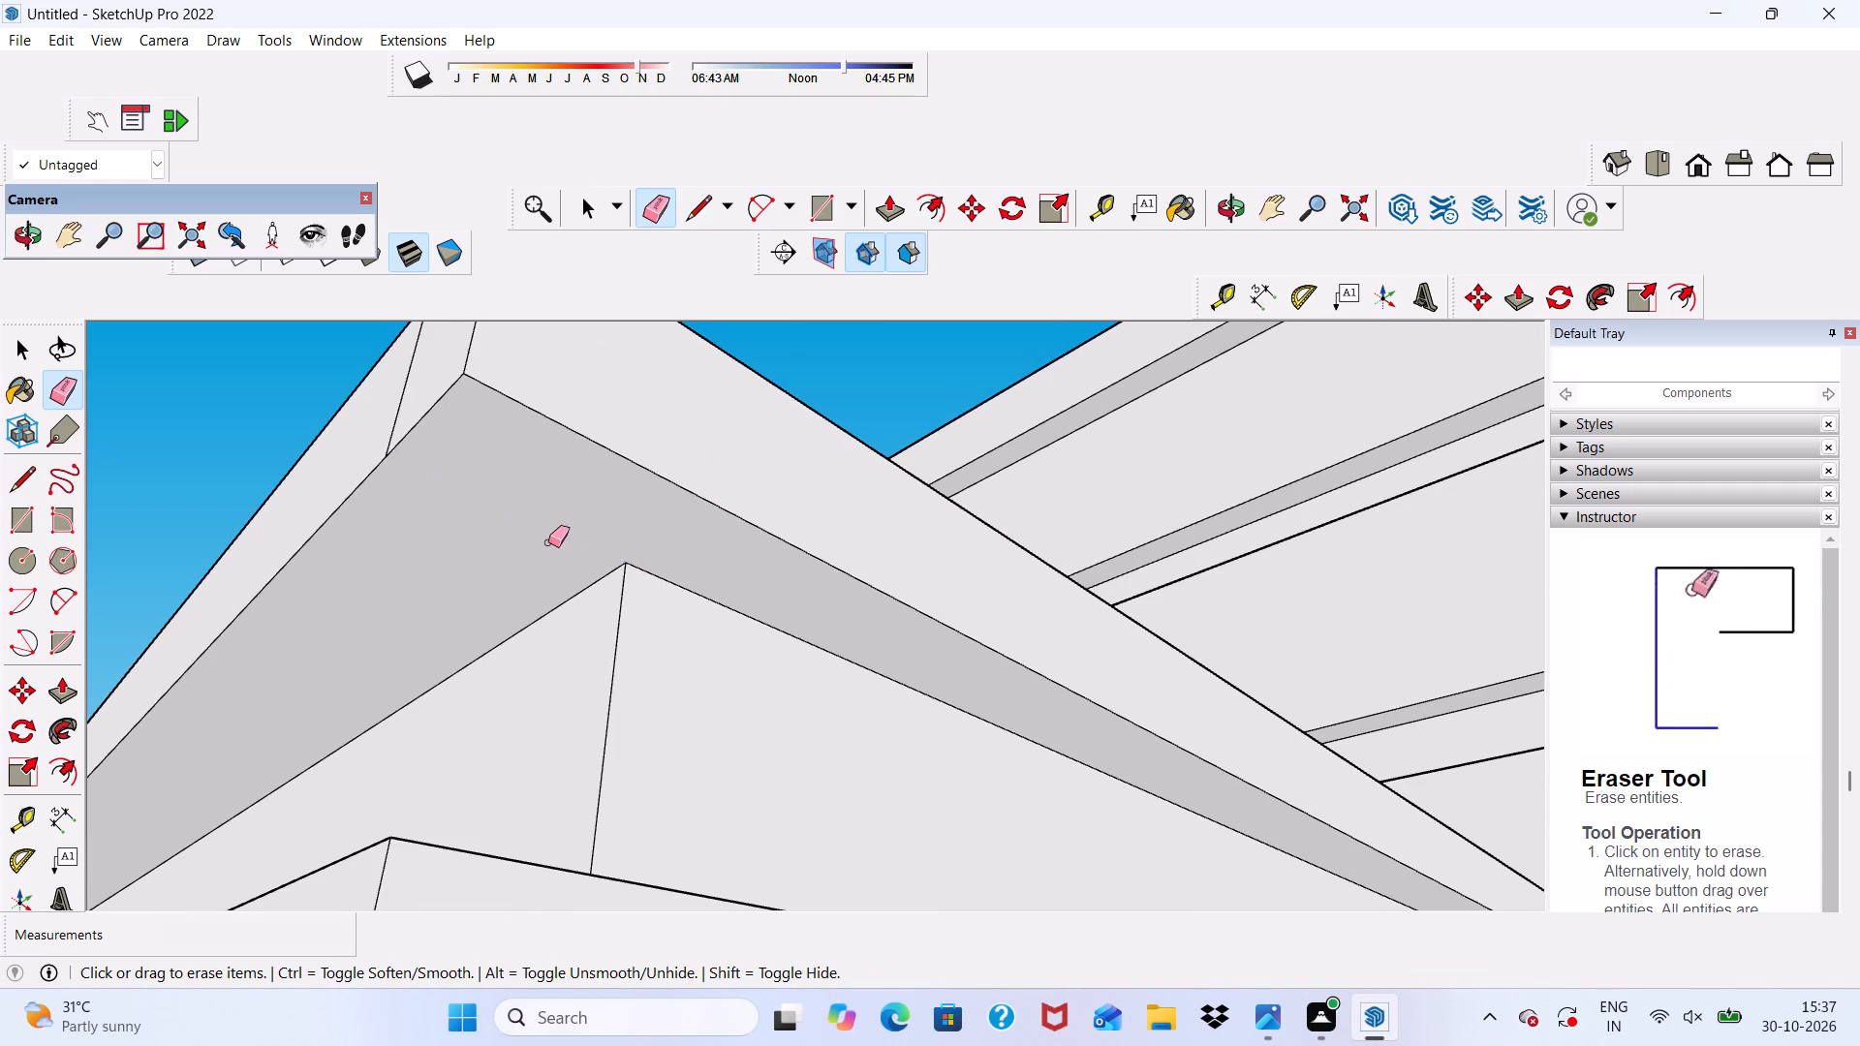
scroll(548, 542, down, 4)
middle_drag(550, 548, 666, 673)
scroll(419, 504, up, 2)
drag(425, 420, 437, 420)
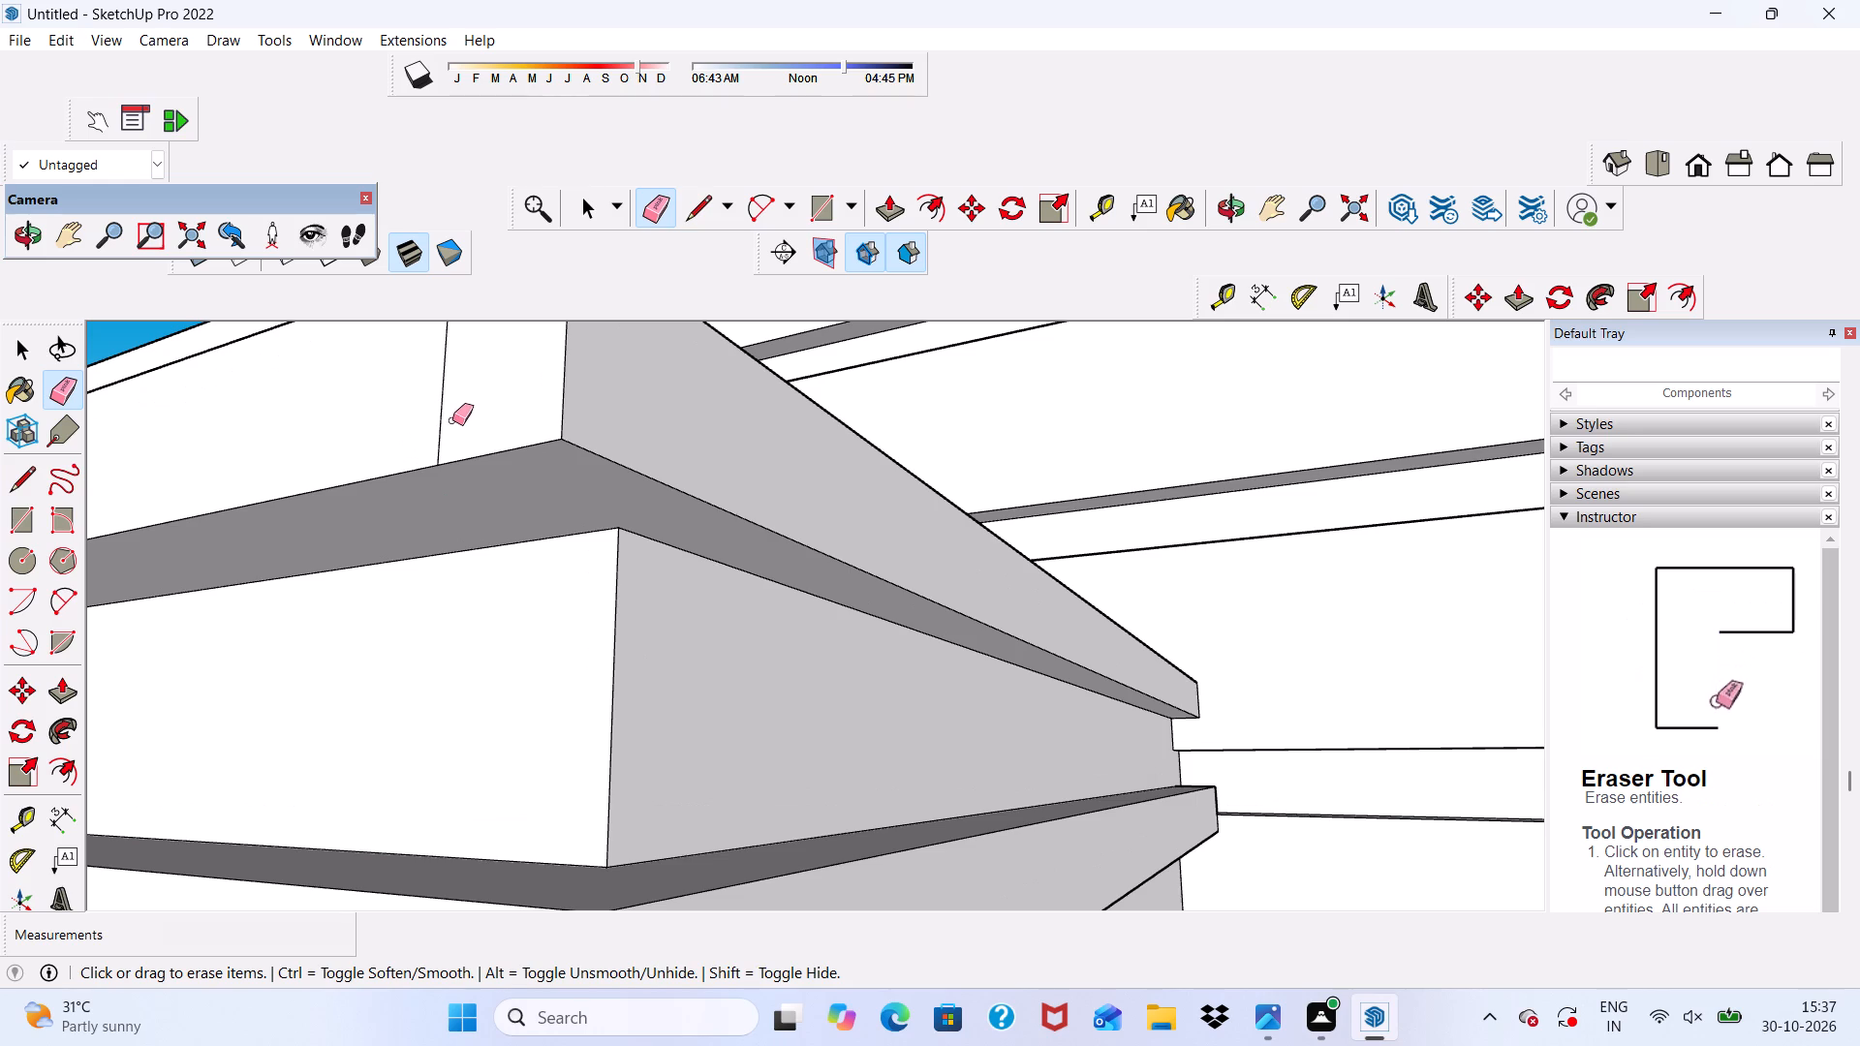
drag(453, 420, 427, 449)
Erase the corner seams, the dividing lines between slab and upper band on the roof's top face, and the stray leftover.
scroll(449, 426, down, 13)
middle_drag(659, 504, 666, 584)
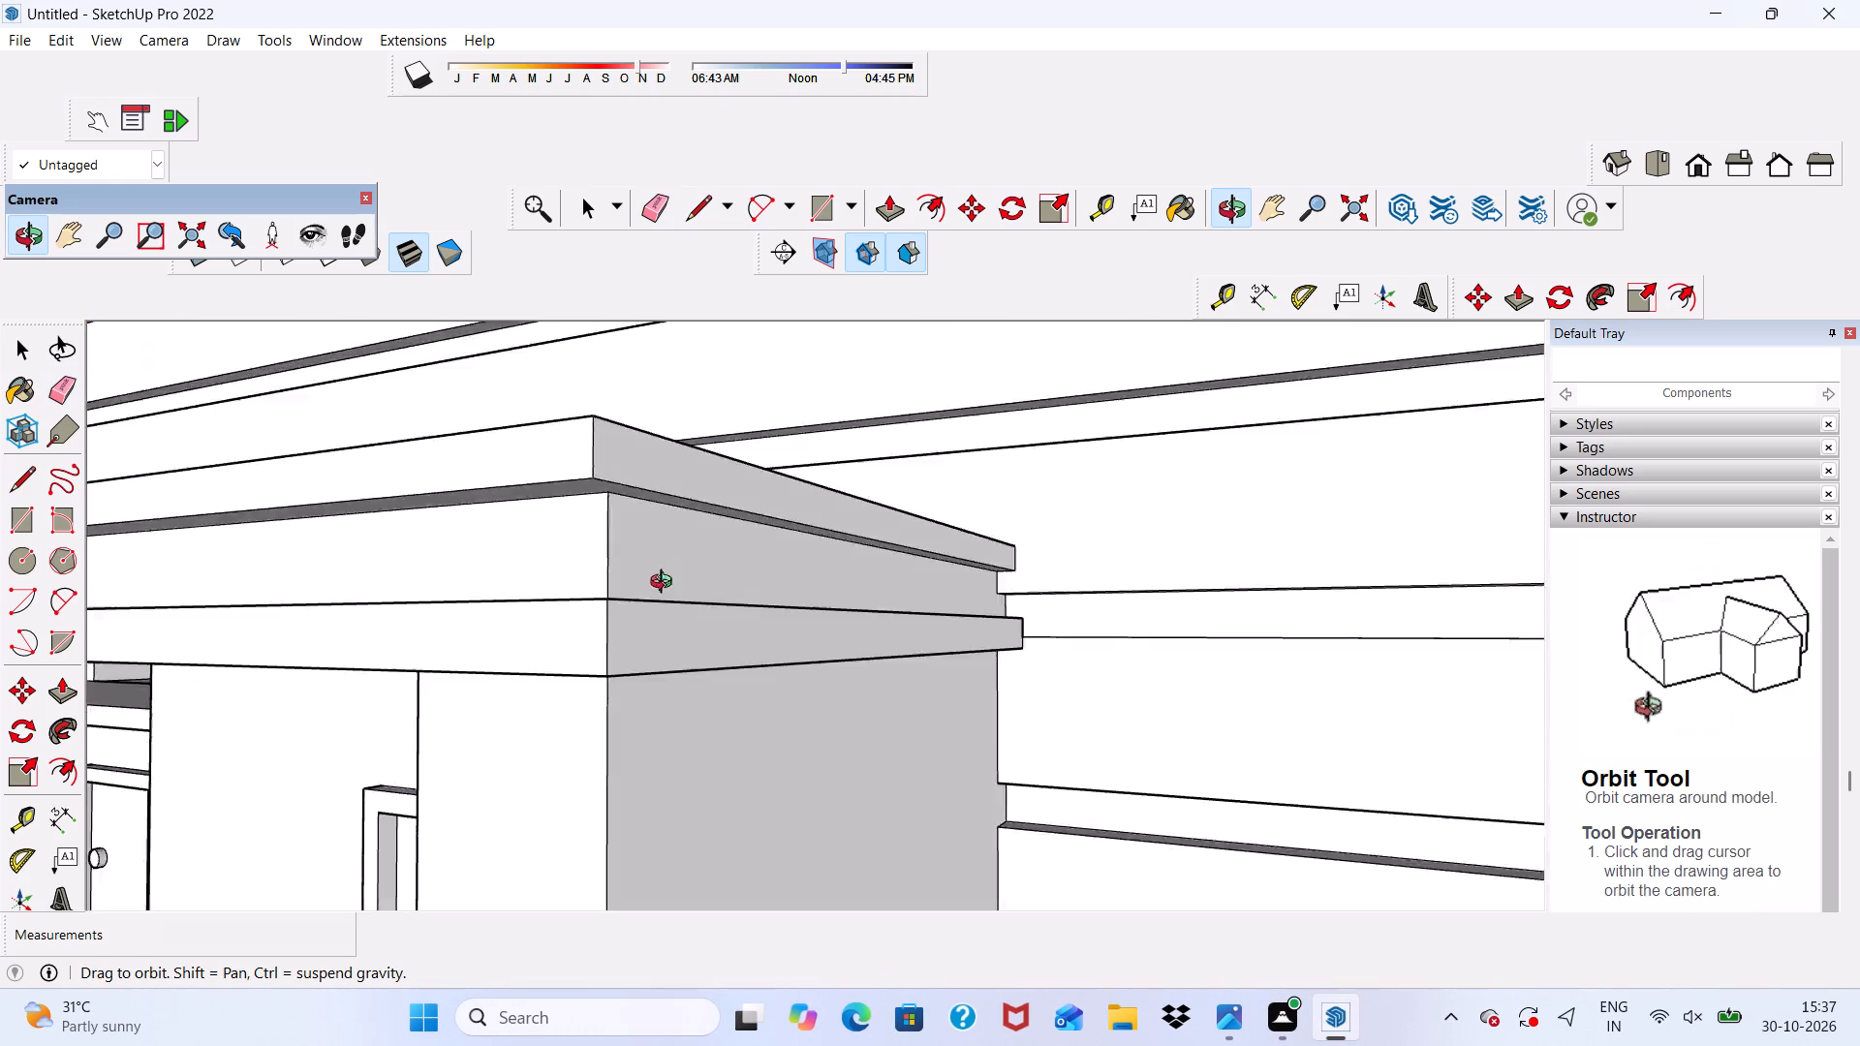
middle_drag(666, 584, 513, 817)
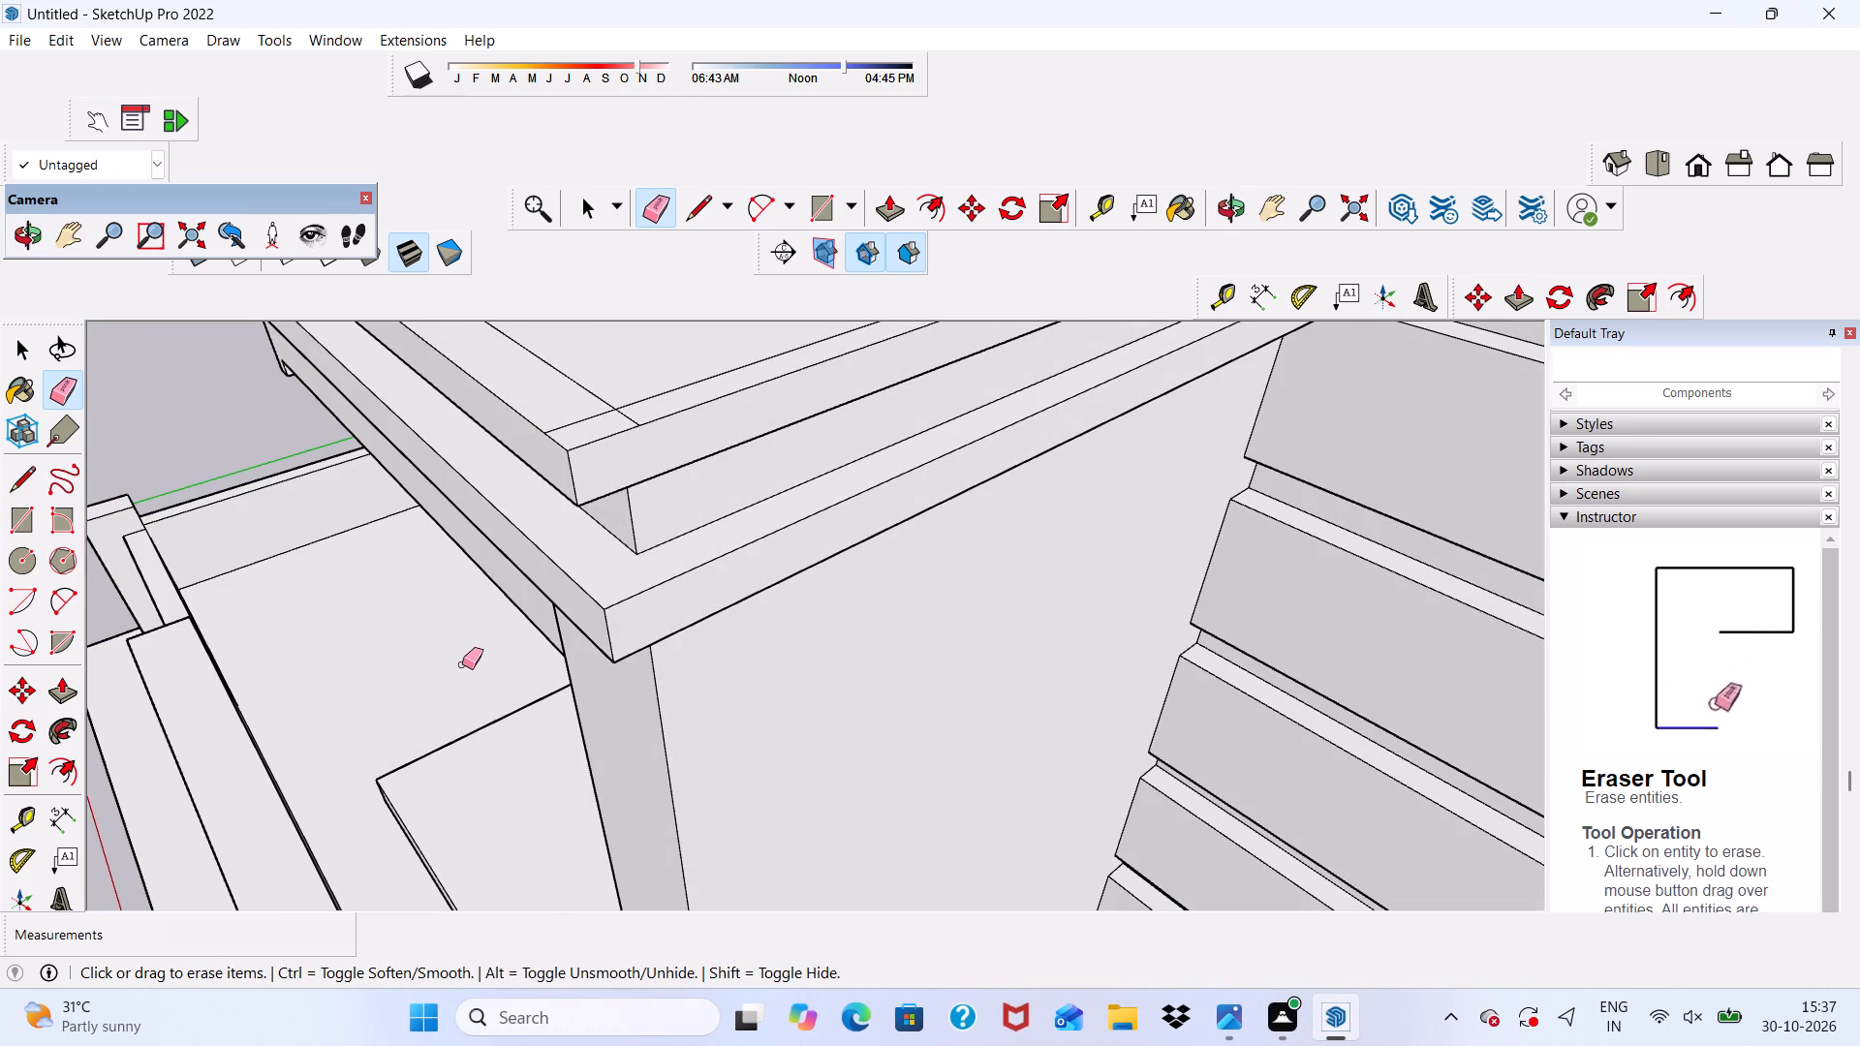
scroll(531, 465, up, 3)
drag(593, 350, 595, 417)
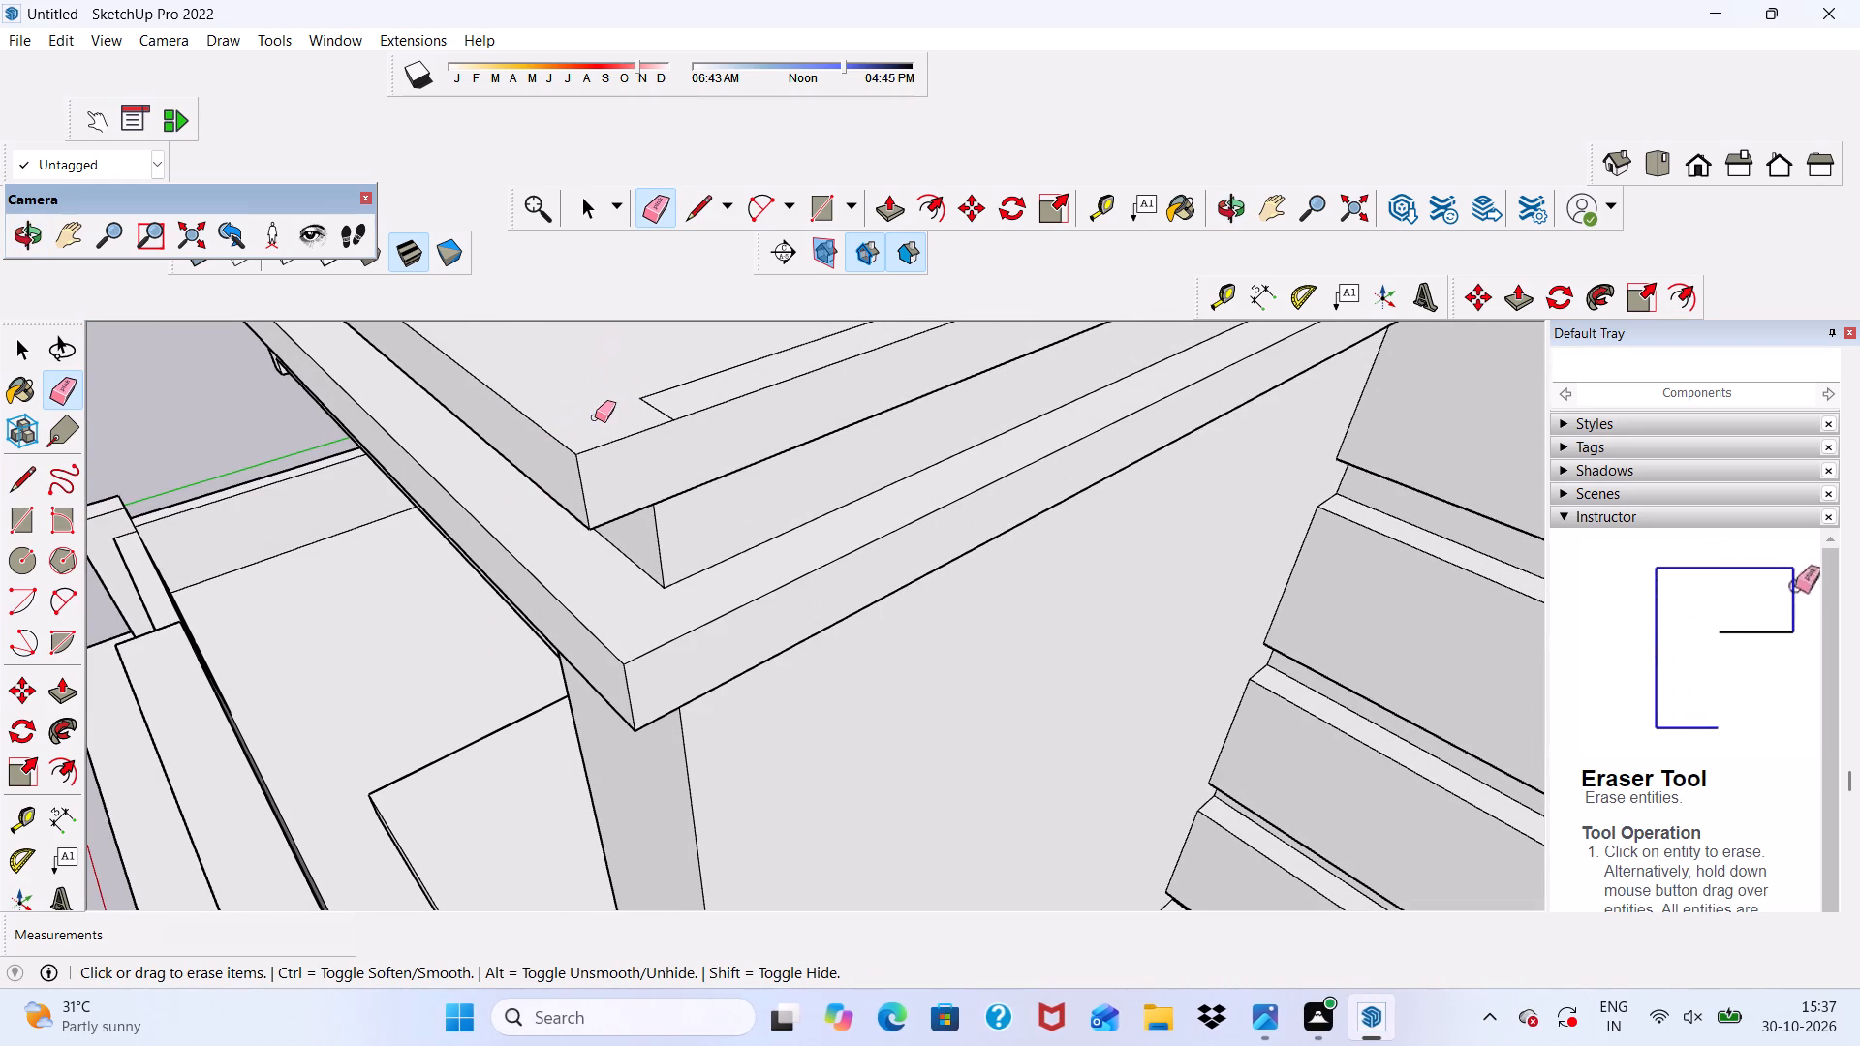
scroll(620, 405, up, 4)
drag(678, 373, 666, 415)
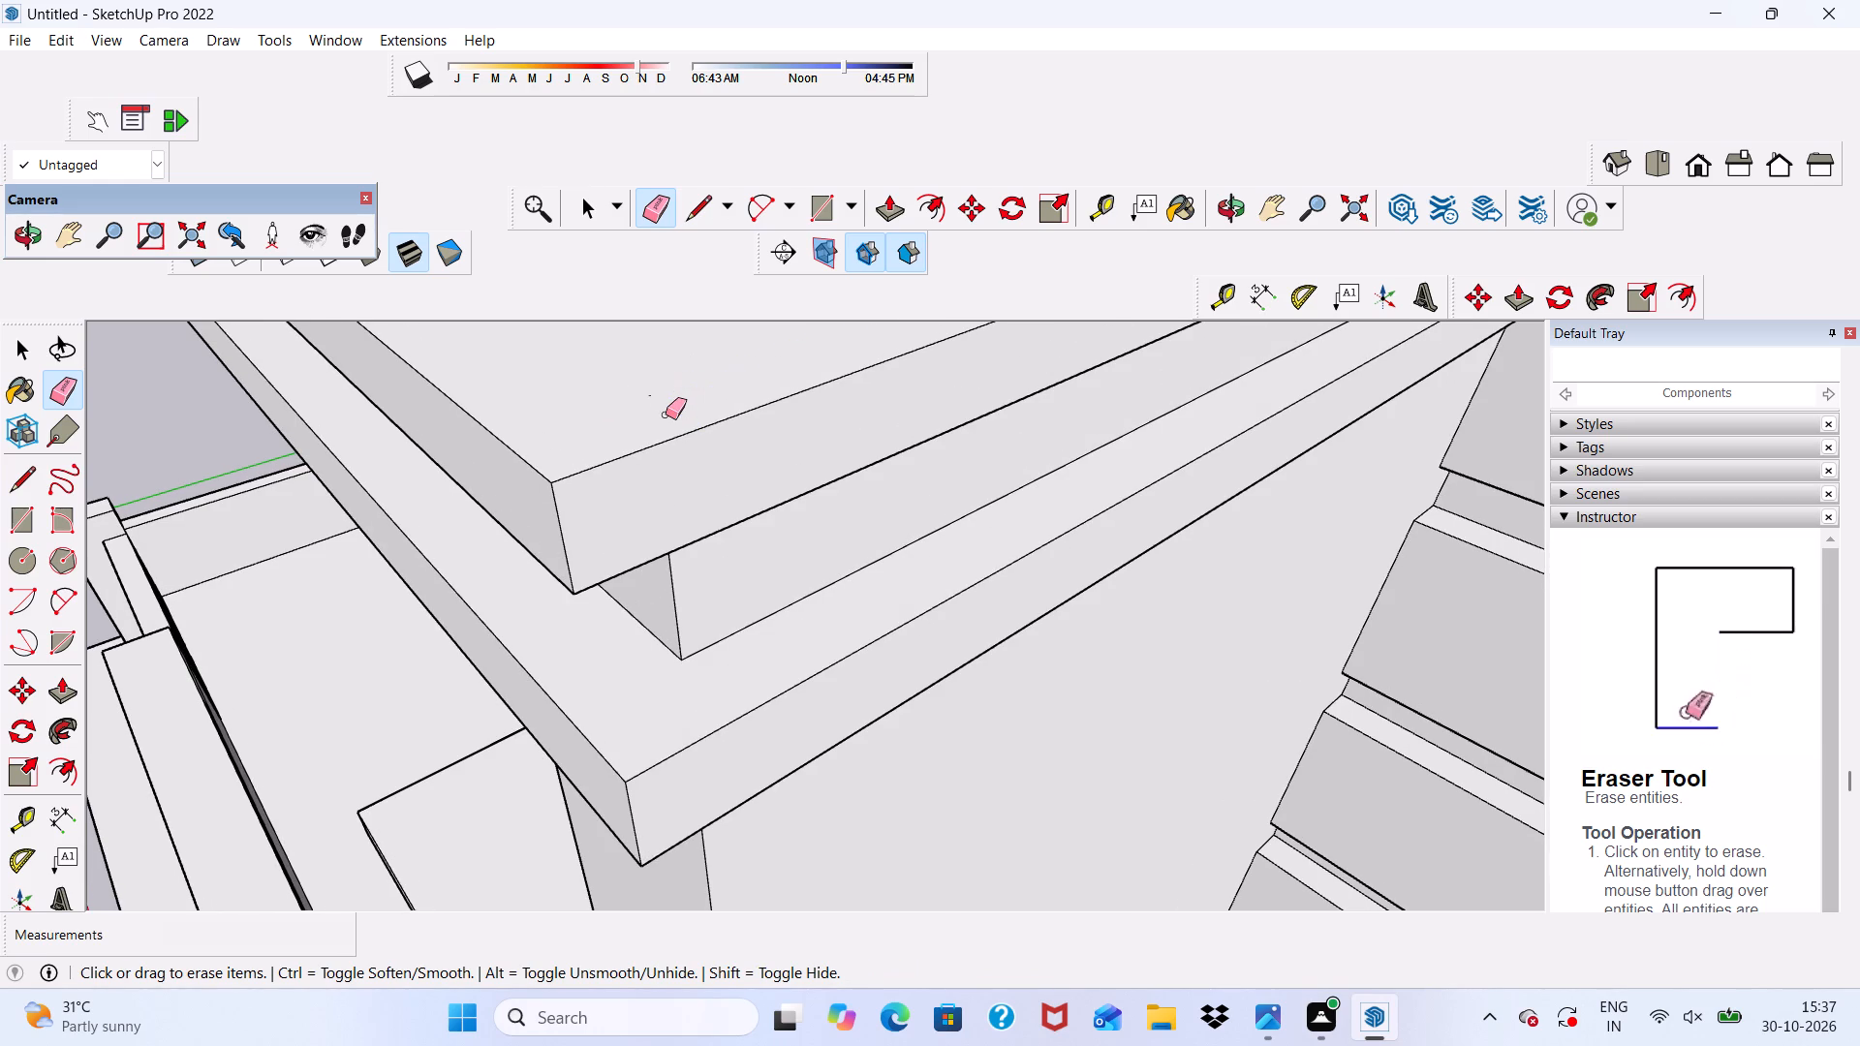
scroll(672, 391, down, 17)
scroll(694, 442, up, 4)
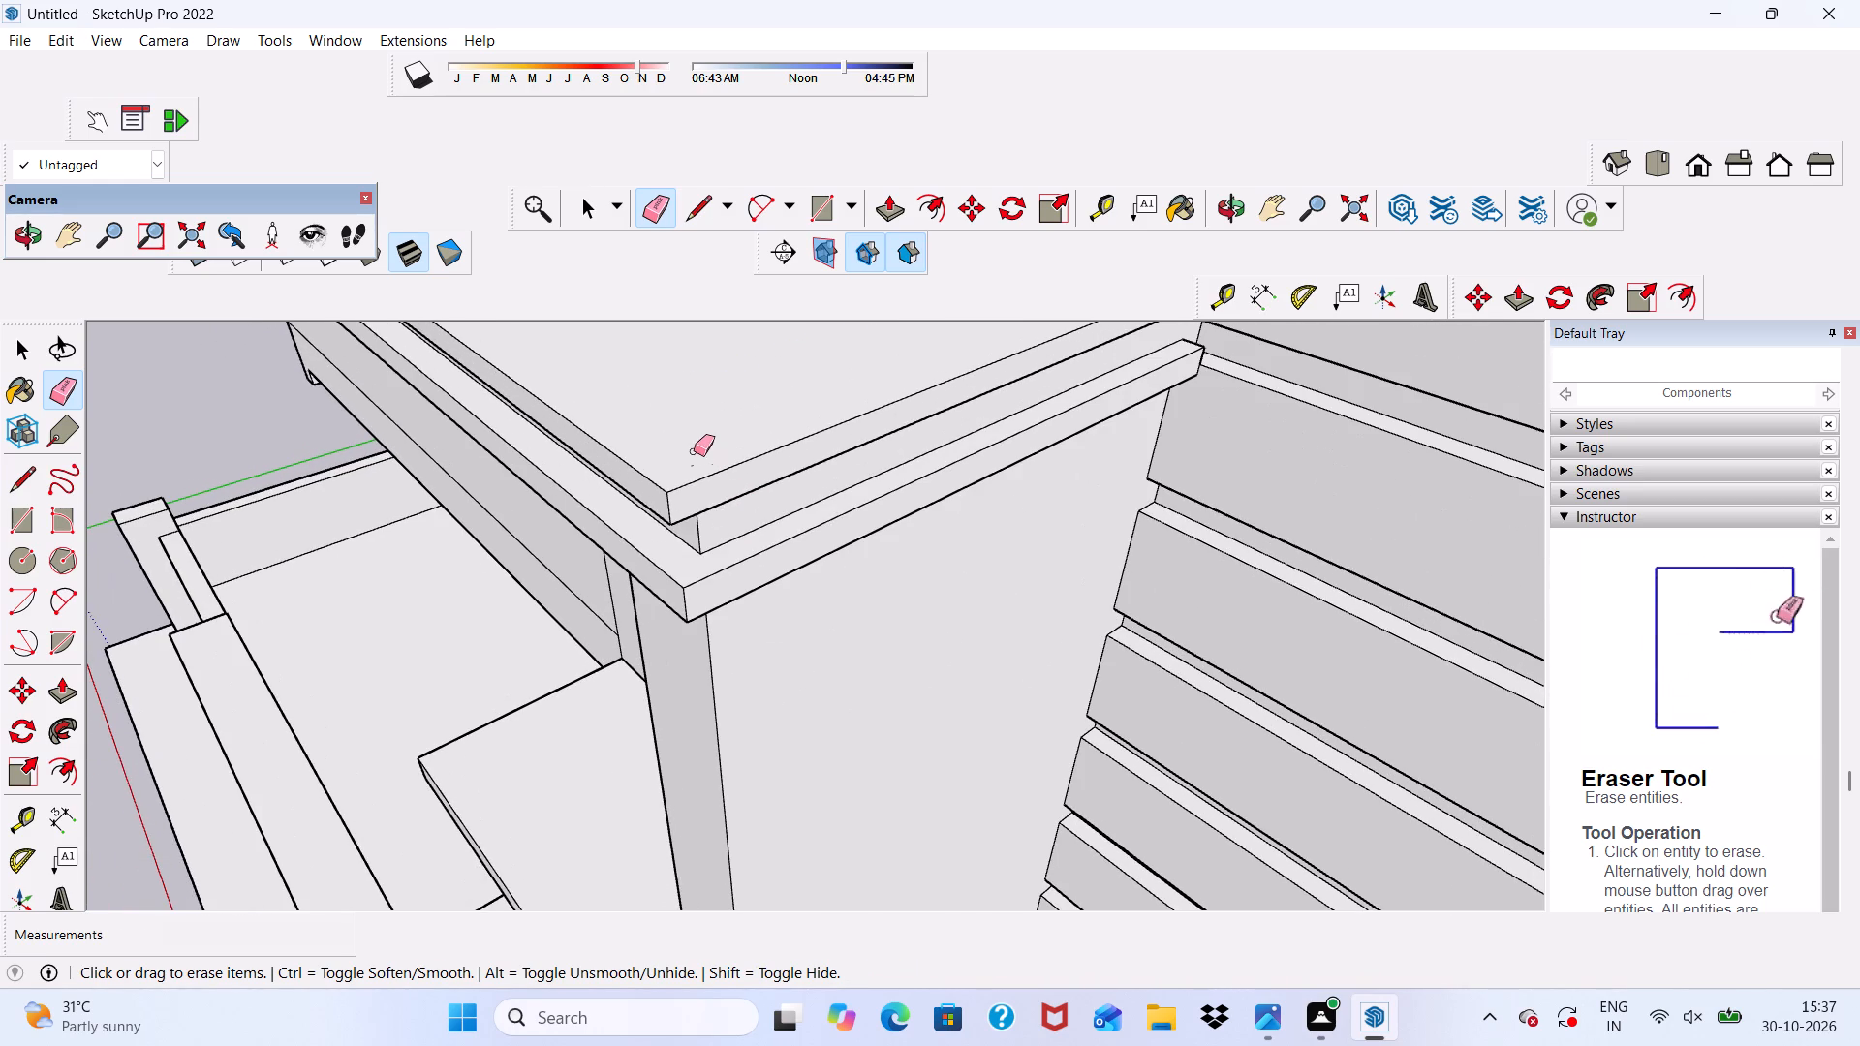
click(692, 465)
Erase the seam lines on the lower band's top and front faces at the balcony-door-side corner.
scroll(704, 447, down, 12)
scroll(527, 507, down, 2)
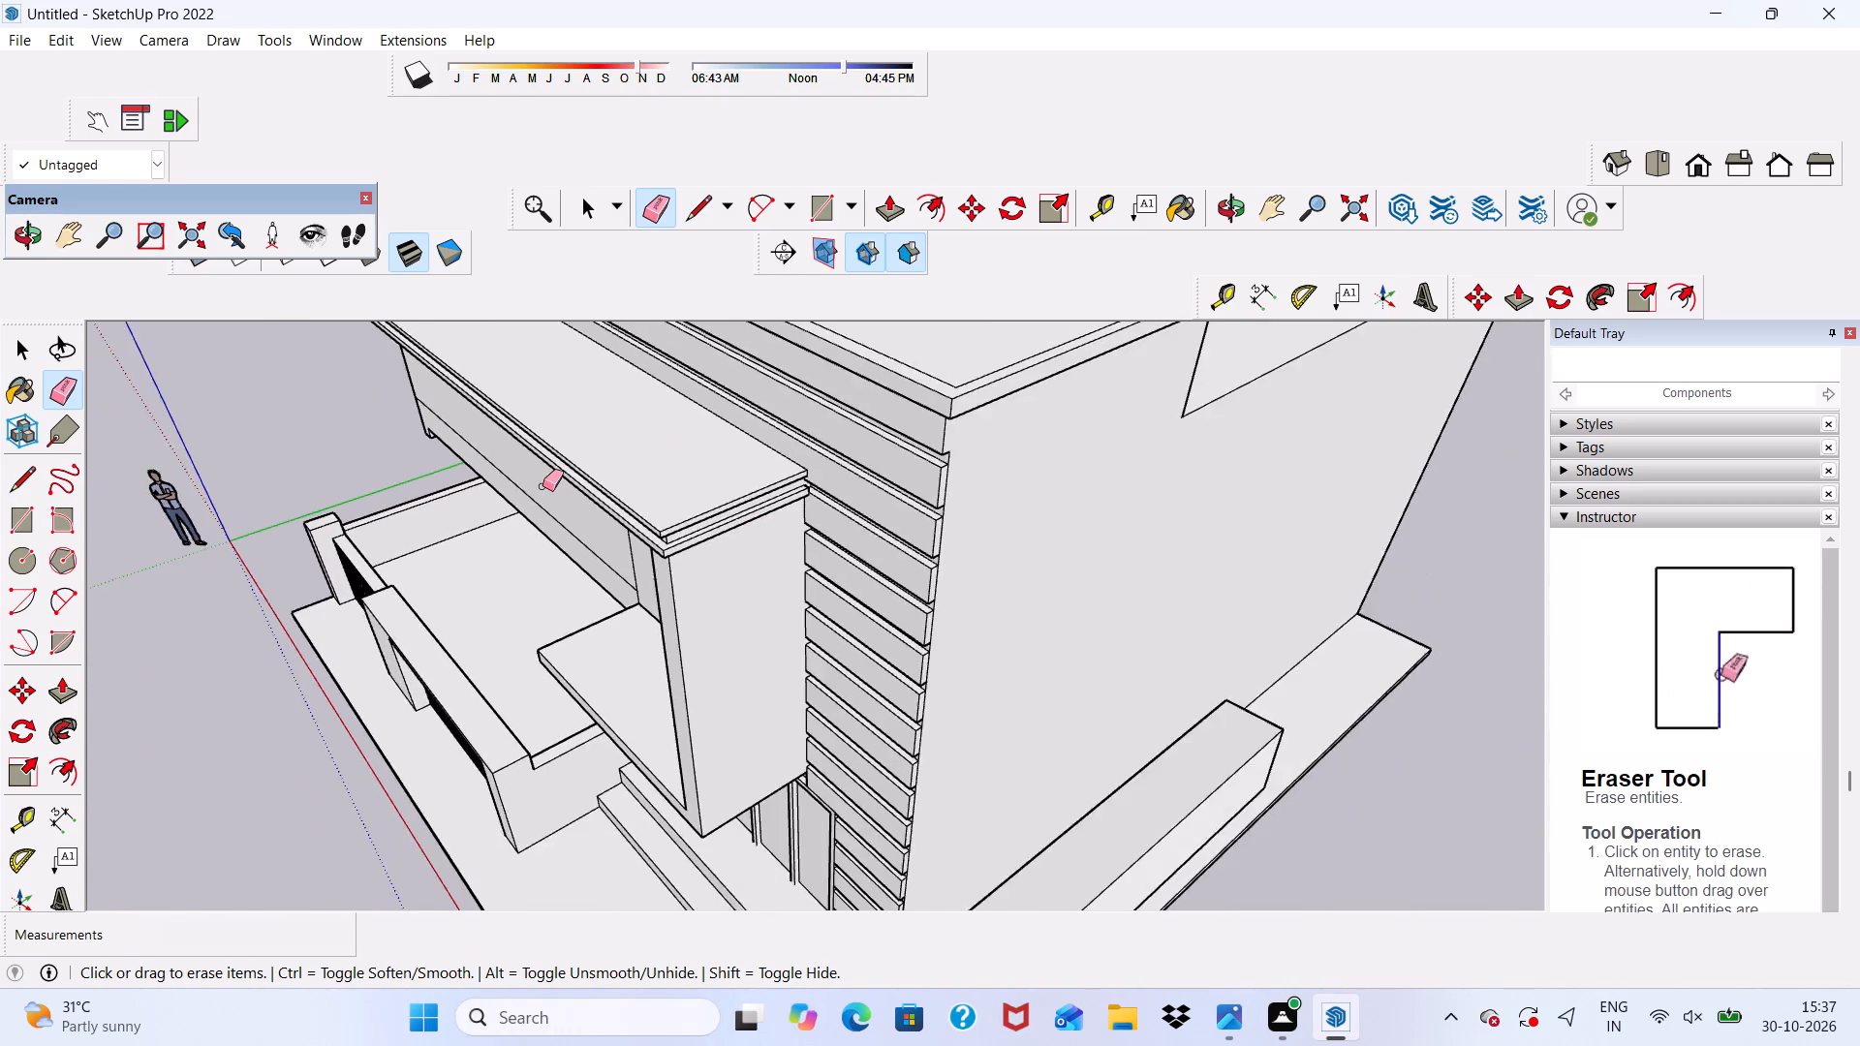
scroll(543, 485, up, 1)
middle_drag(543, 485, 821, 547)
scroll(914, 493, down, 3)
scroll(154, 500, up, 4)
scroll(287, 482, up, 3)
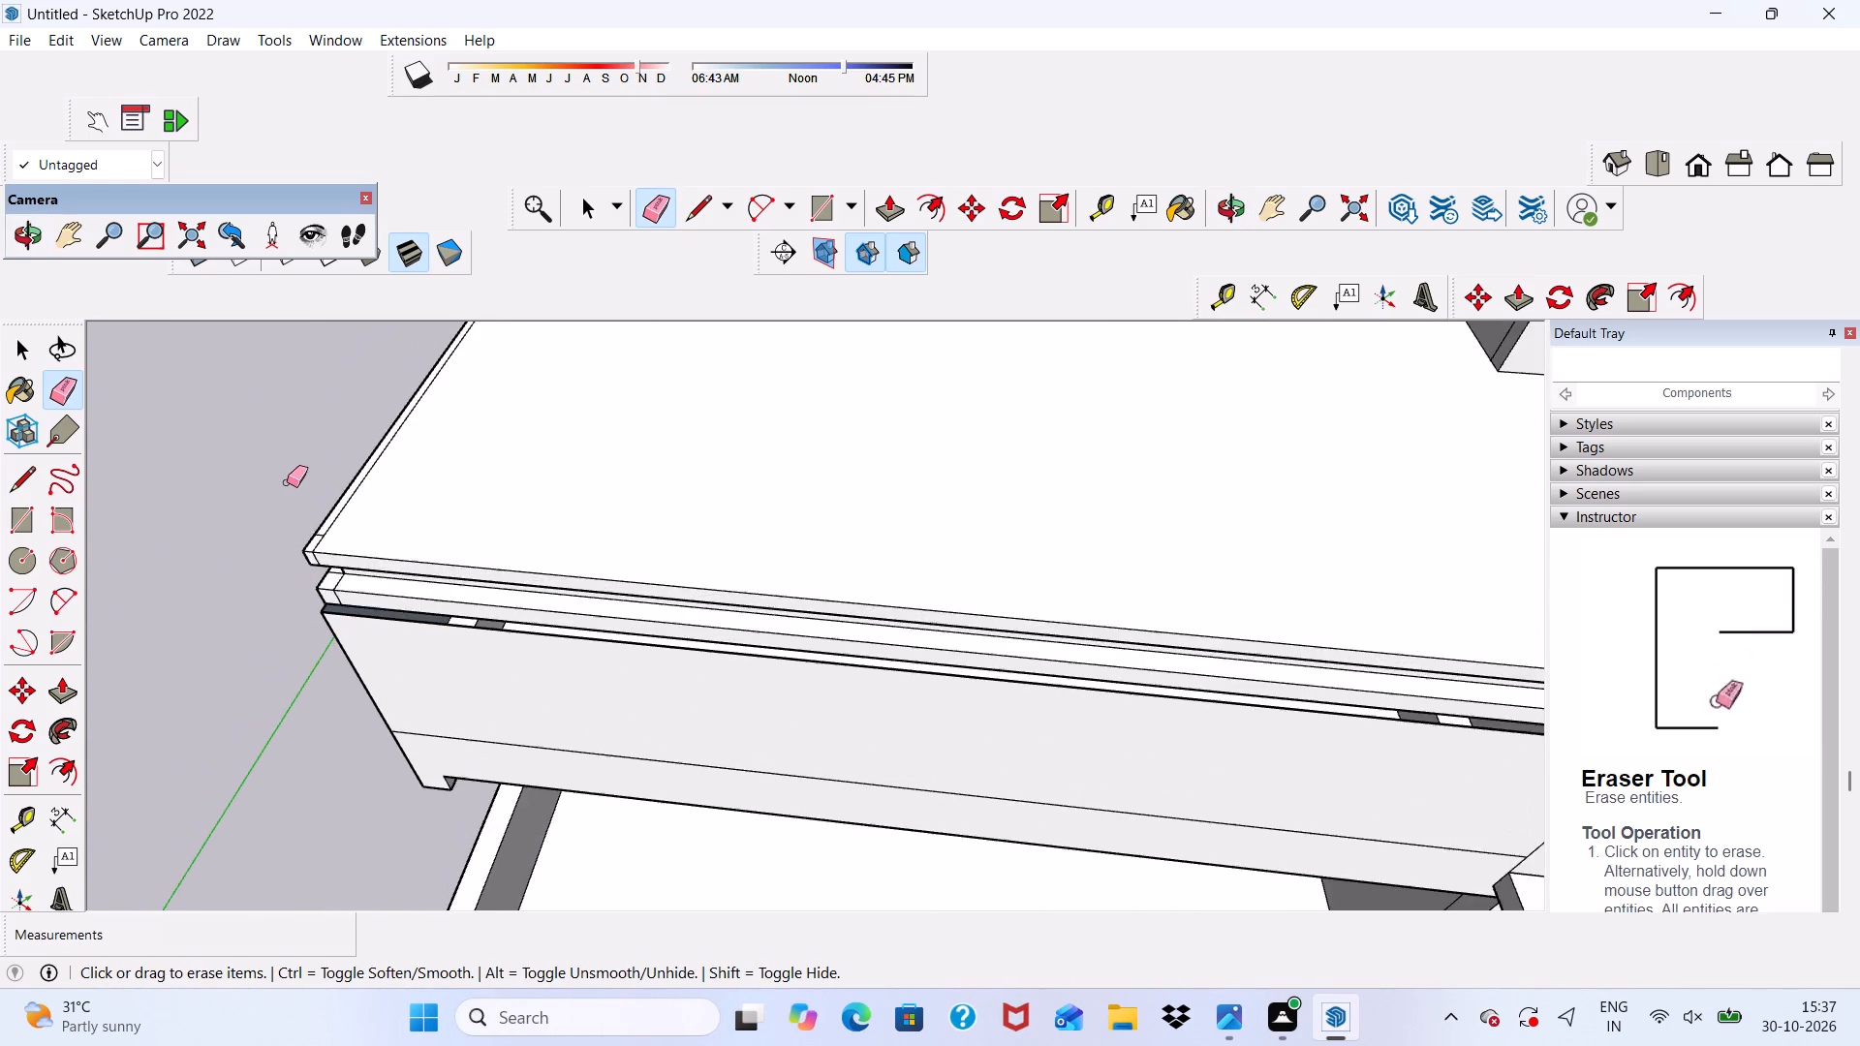
scroll(287, 482, up, 20)
scroll(287, 482, up, 1)
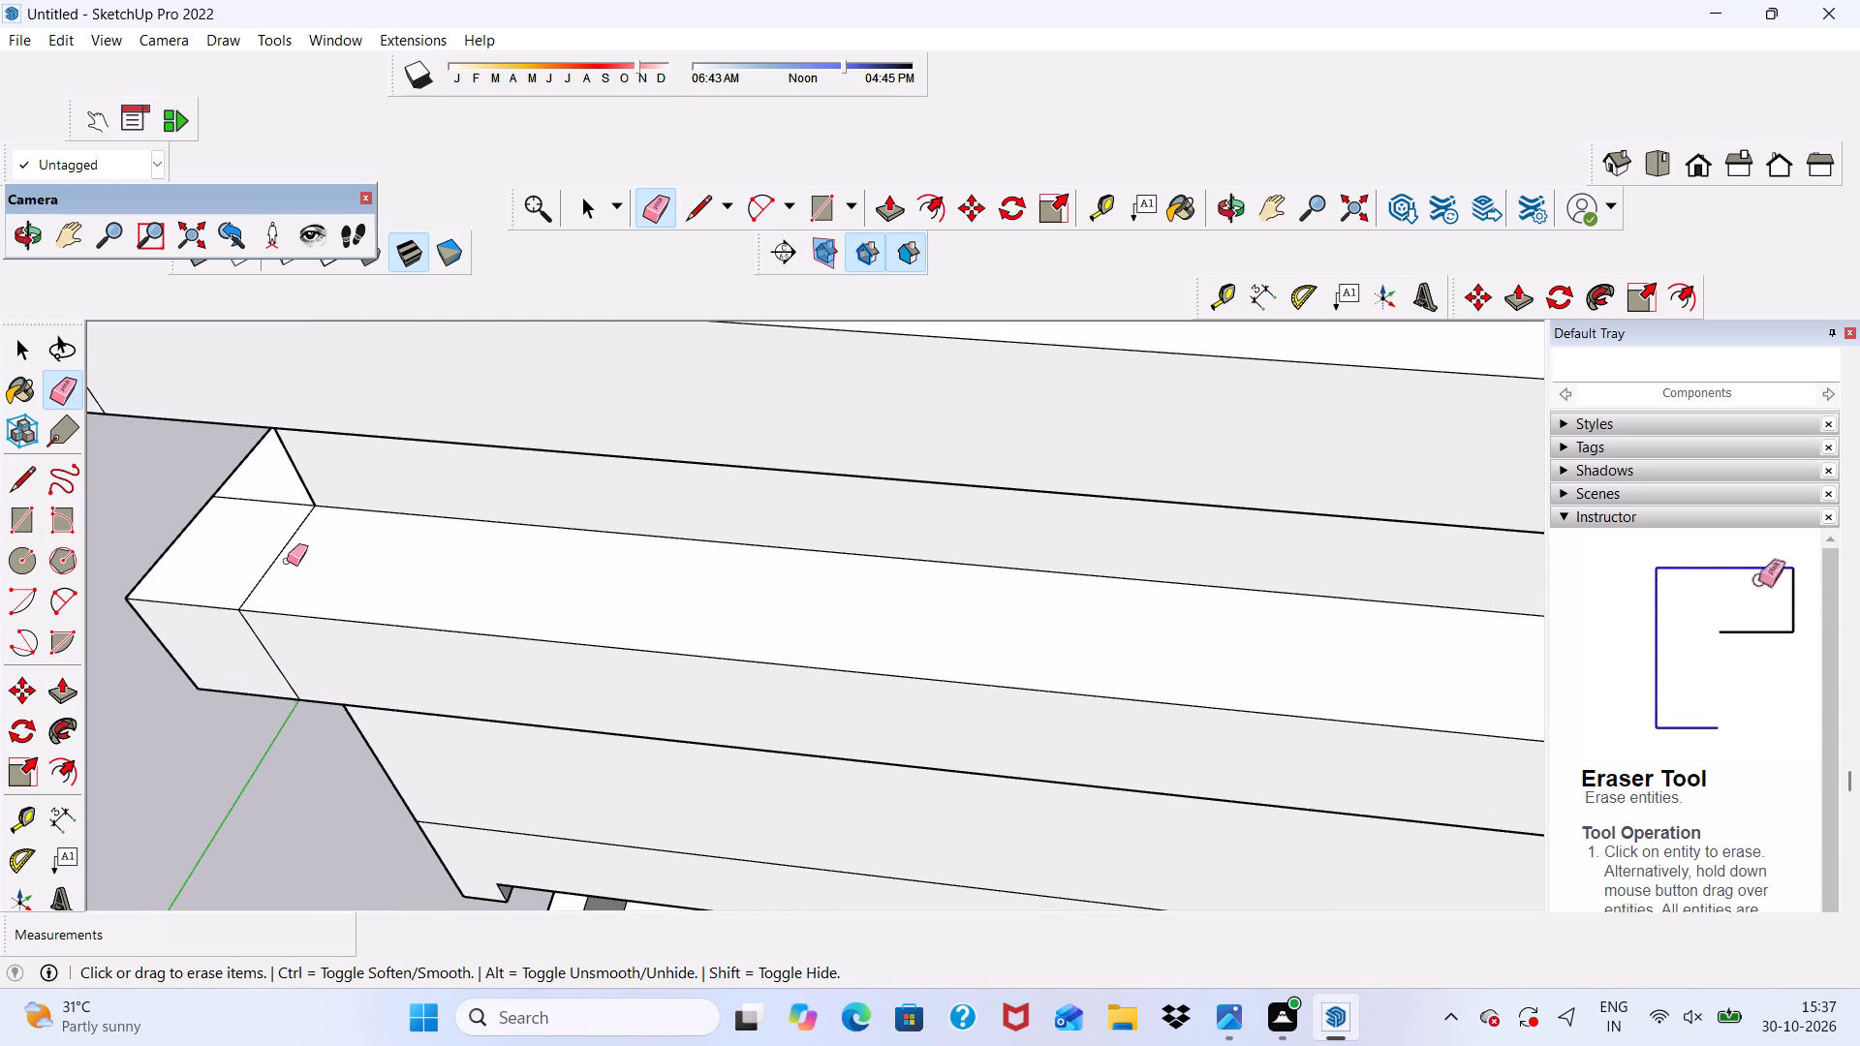
drag(268, 488, 285, 559)
drag(250, 649, 279, 666)
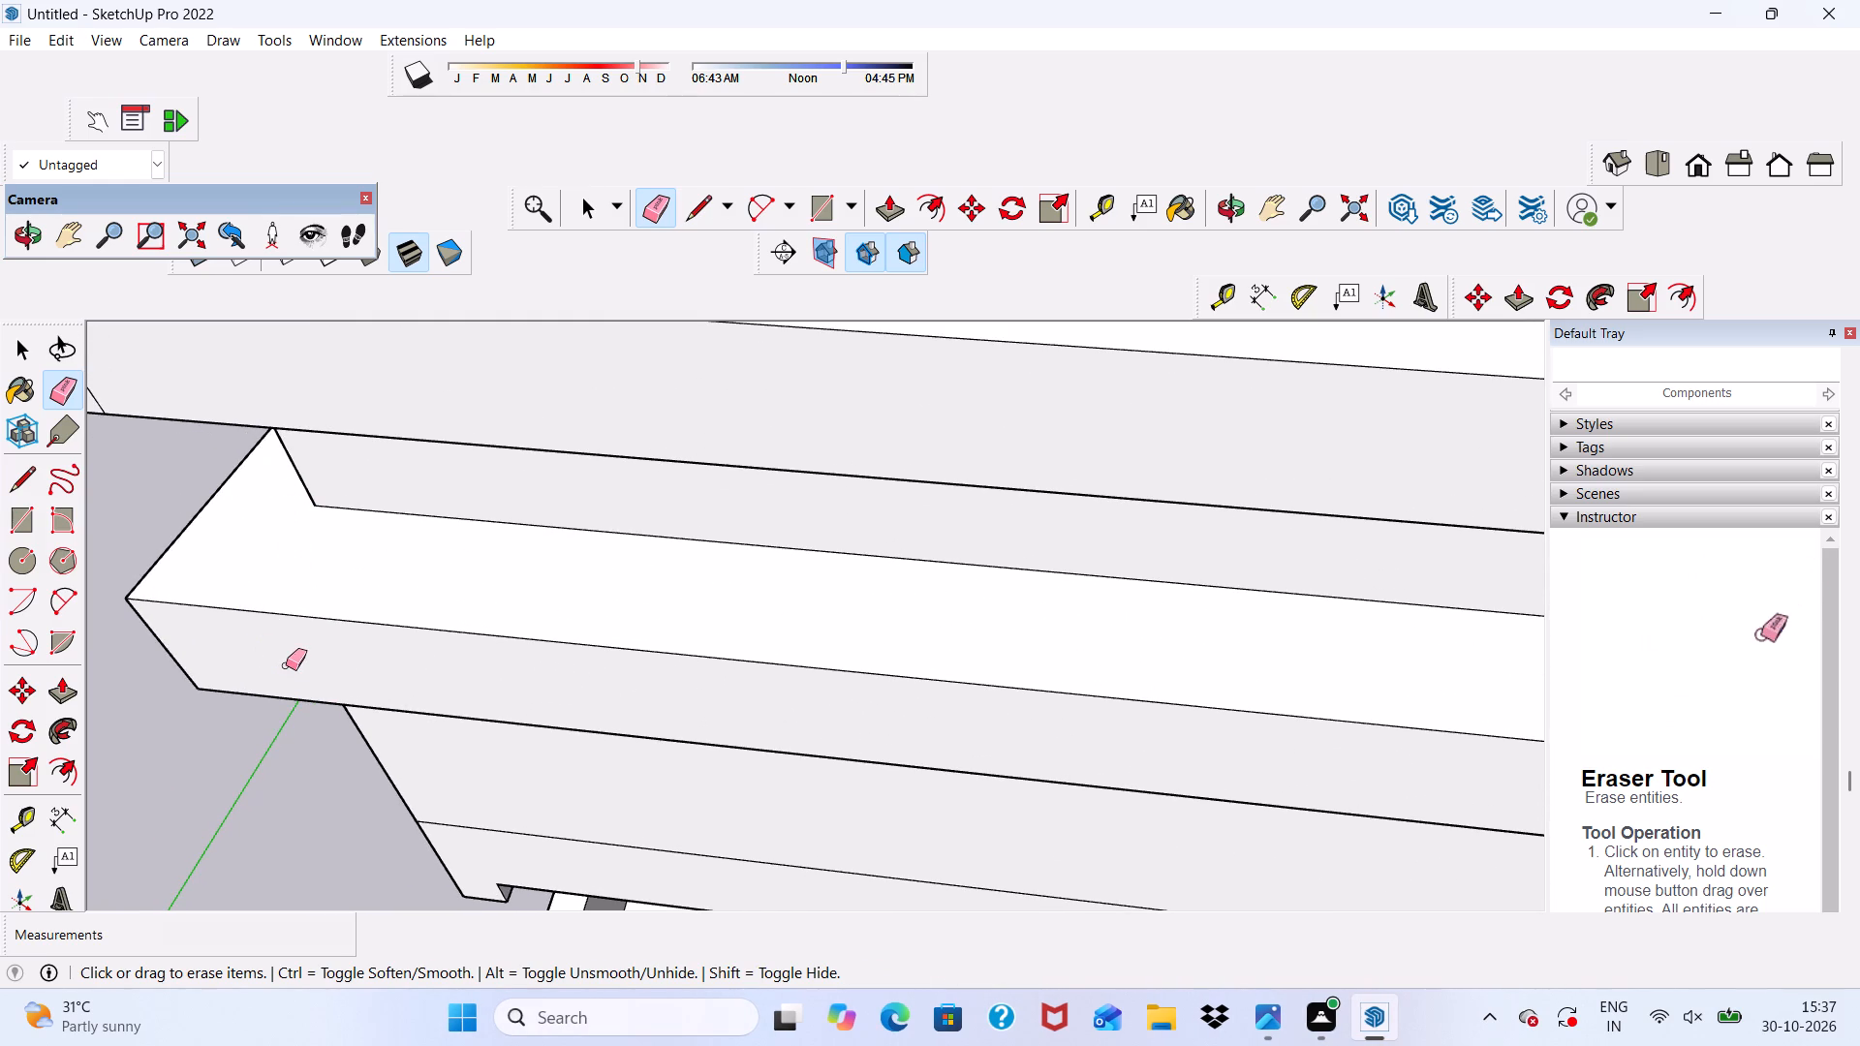
Erase the seam lines across the lower band's underside at the balcony-door-side corner of the roof slab.
scroll(287, 661, down, 2)
middle_drag(294, 666, 393, 237)
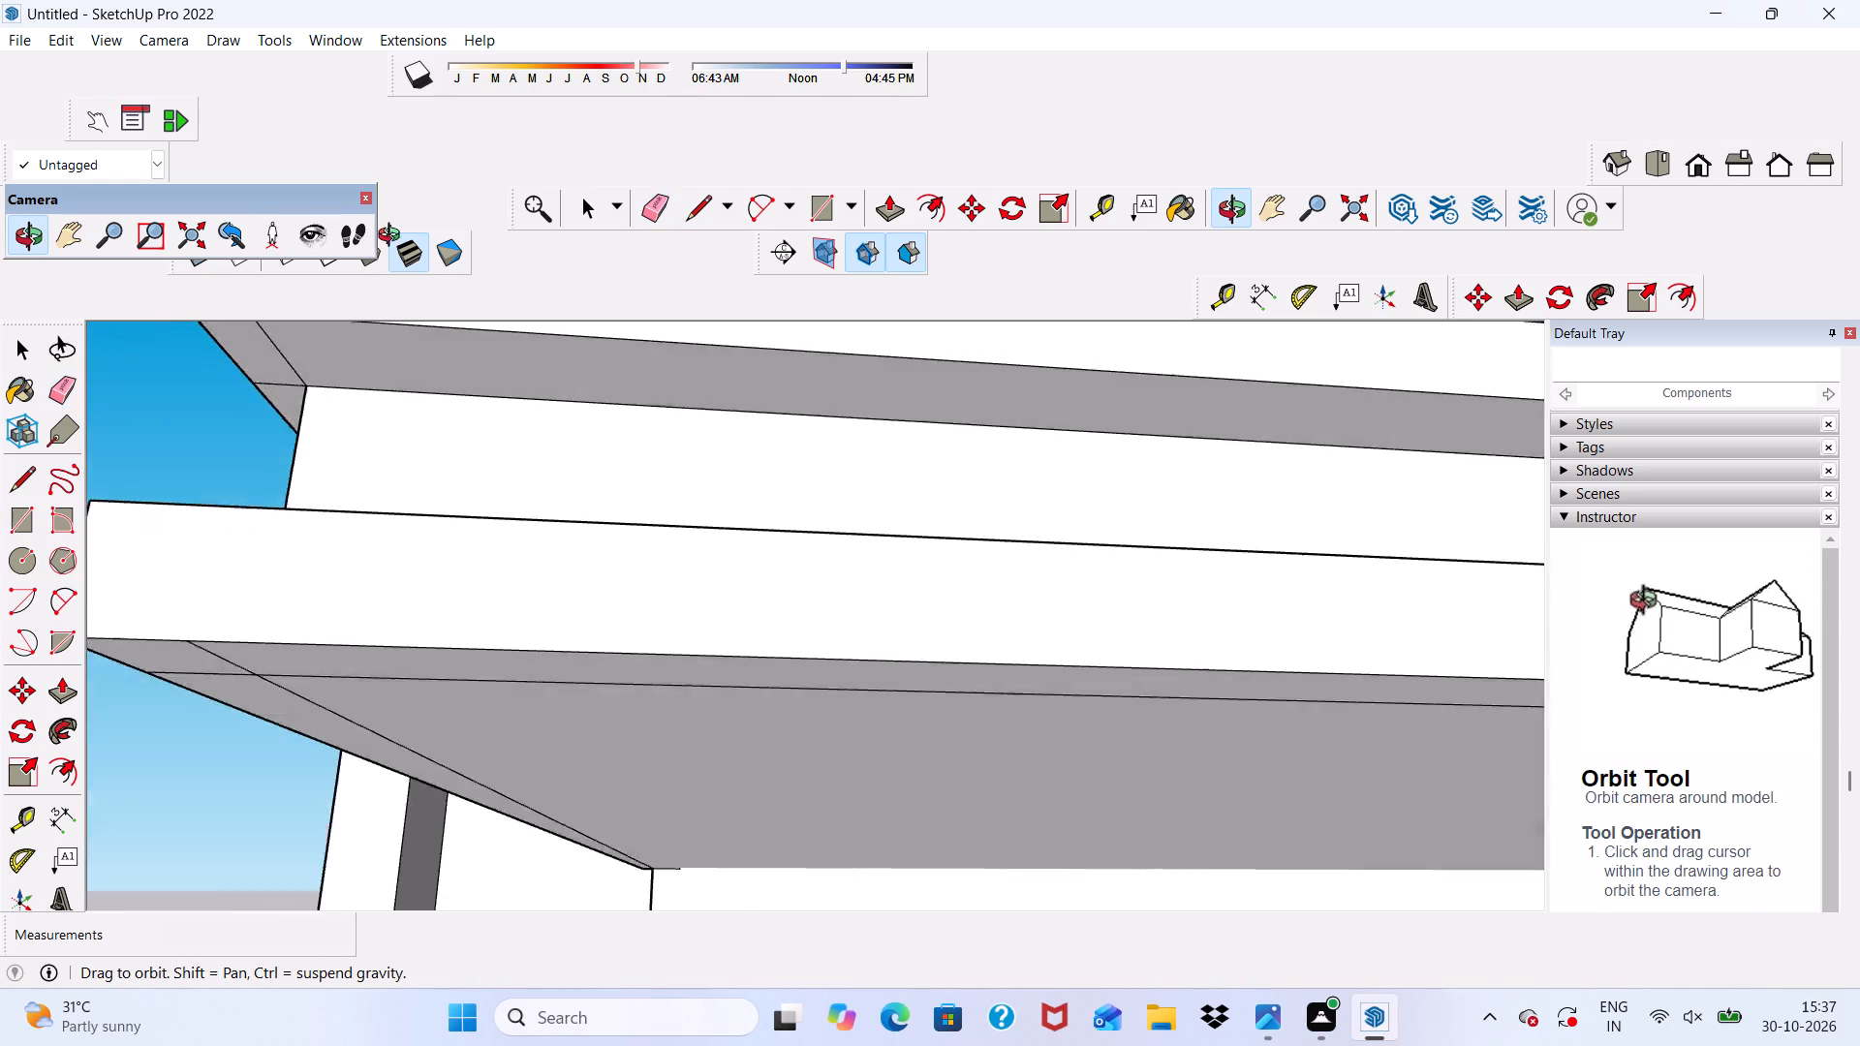
middle_drag(393, 237, 419, 212)
scroll(145, 682, up, 3)
scroll(302, 629, down, 4)
scroll(456, 629, up, 5)
scroll(456, 629, down, 1)
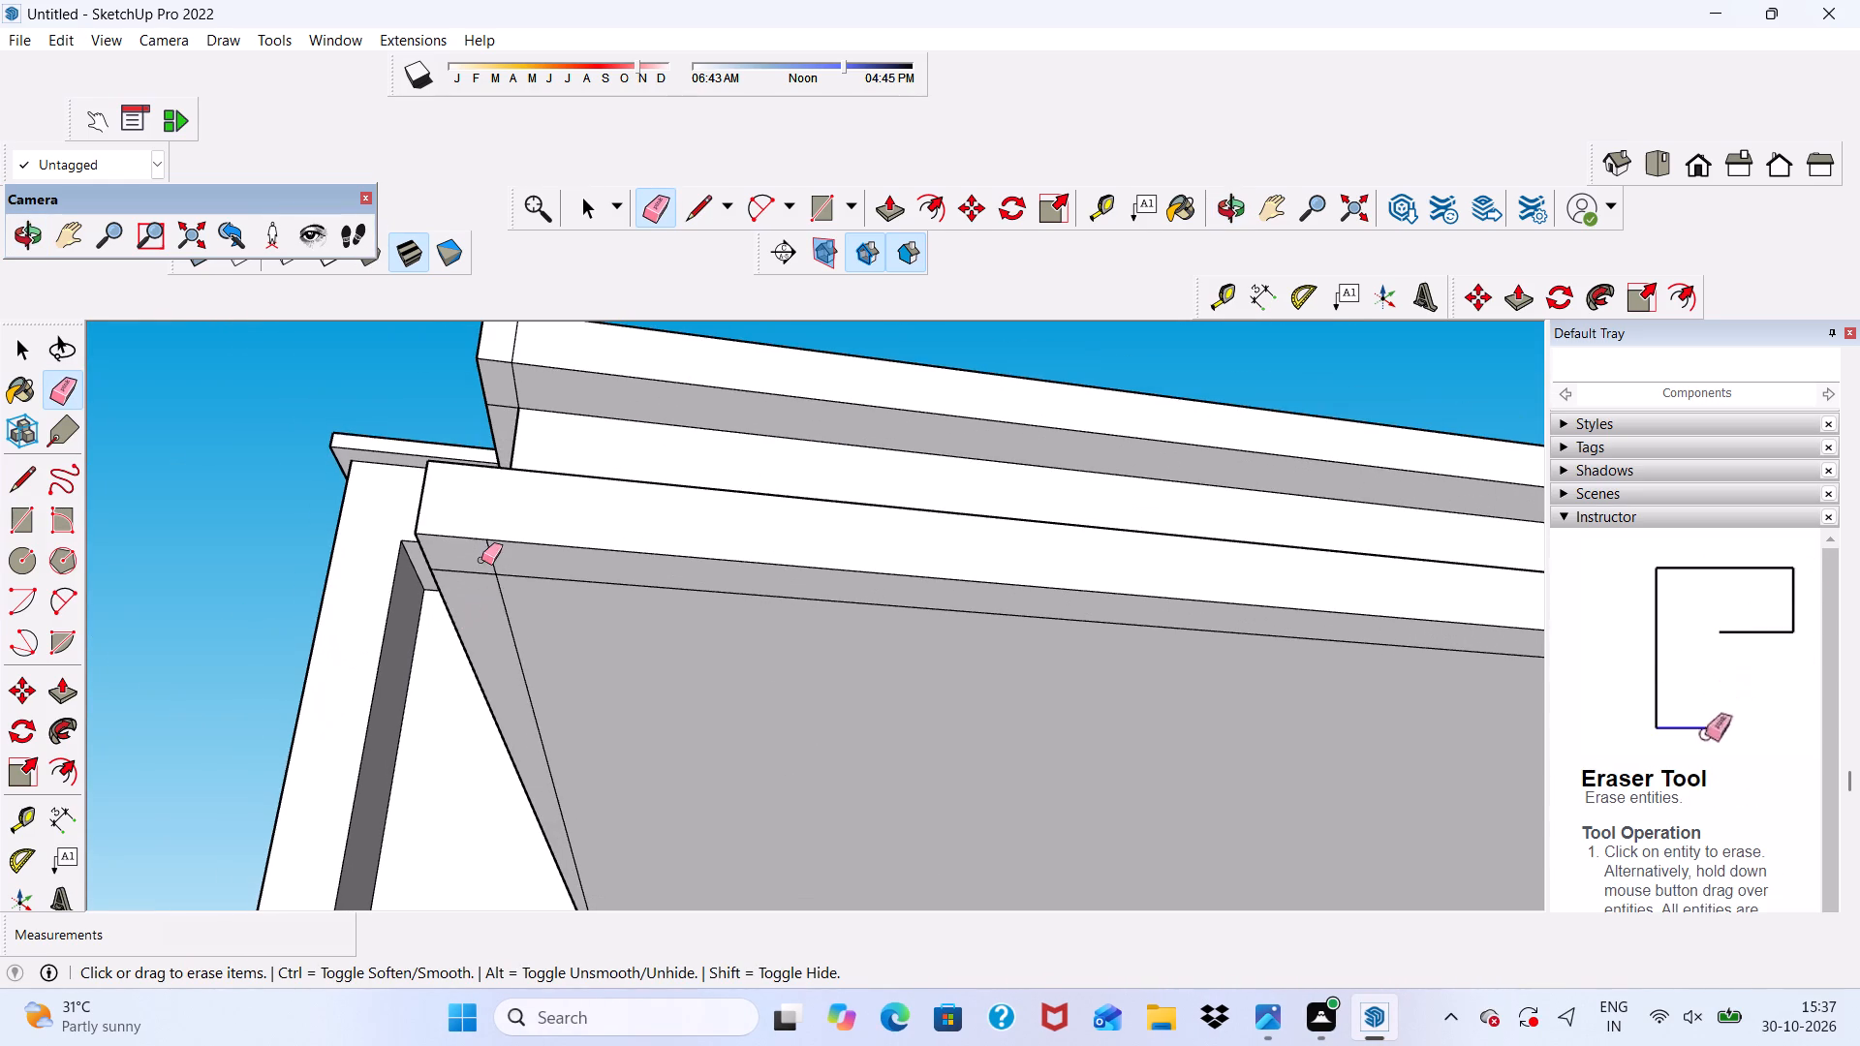
drag(483, 552, 487, 597)
drag(490, 557, 515, 596)
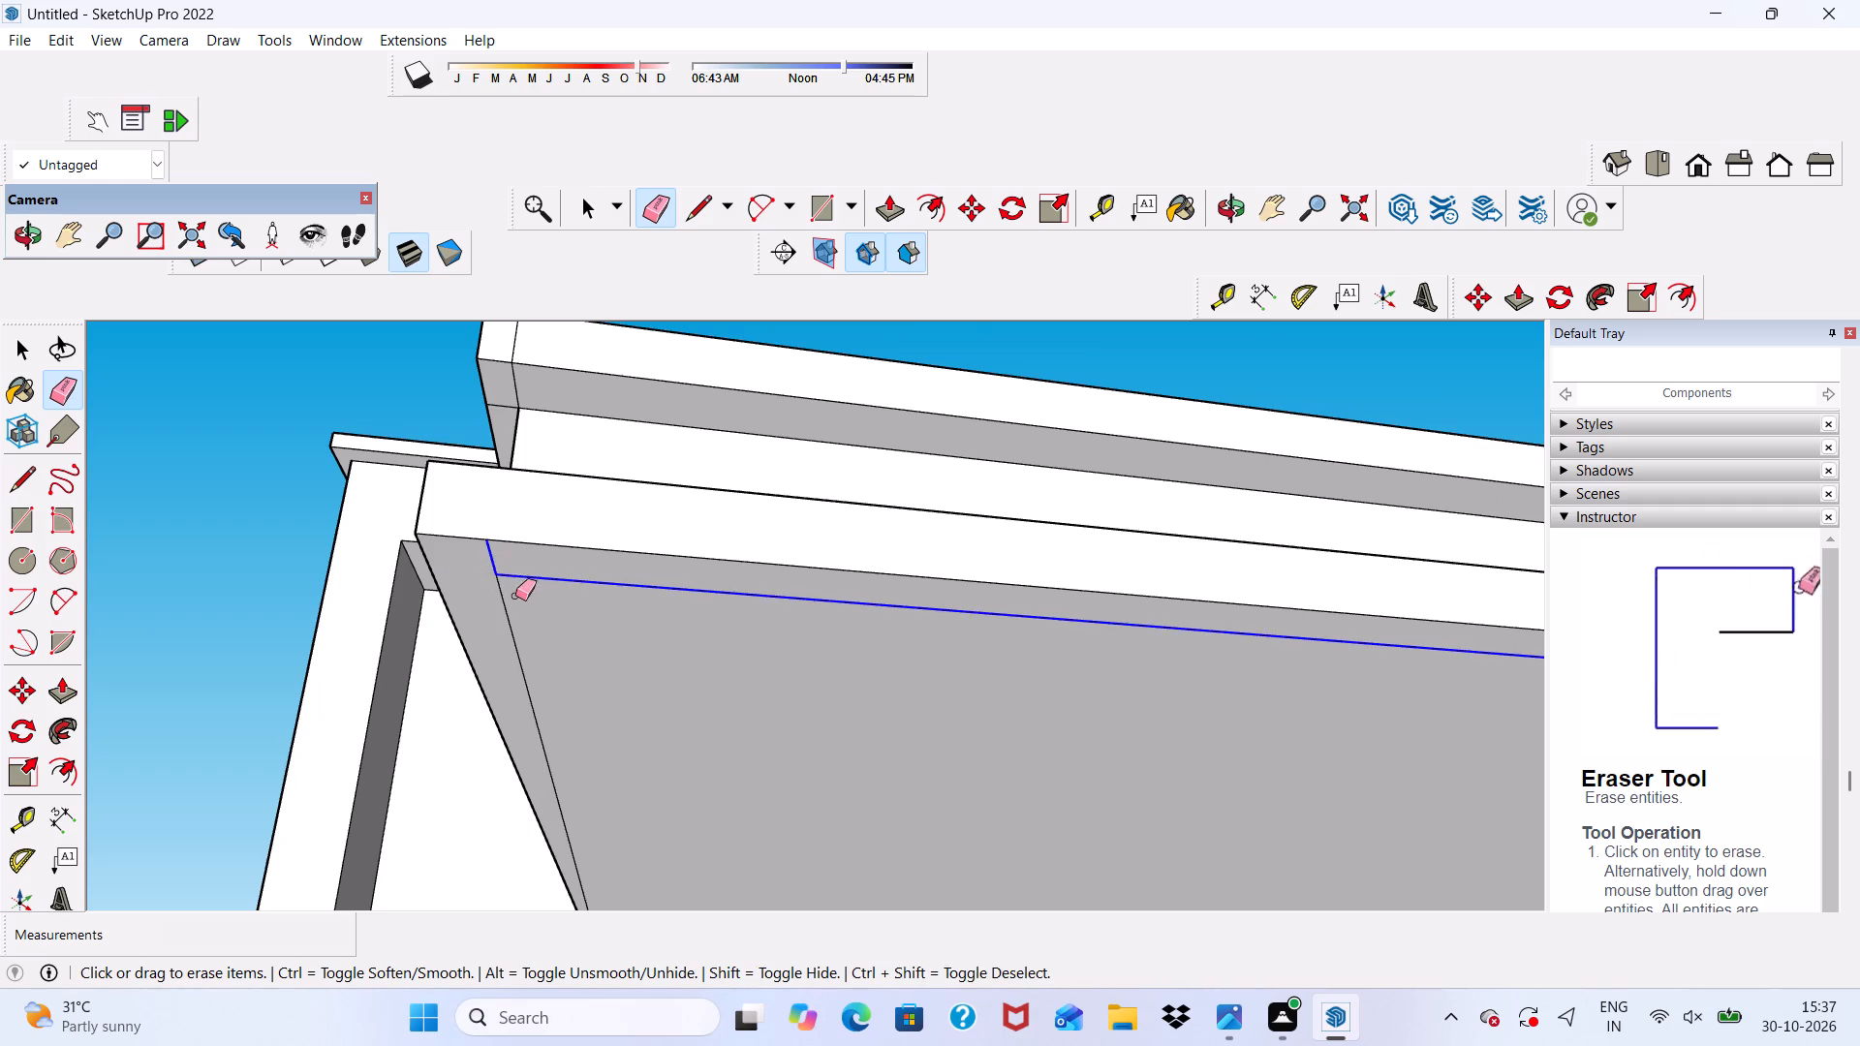
drag(515, 596, 517, 599)
drag(509, 633, 514, 676)
click(515, 675)
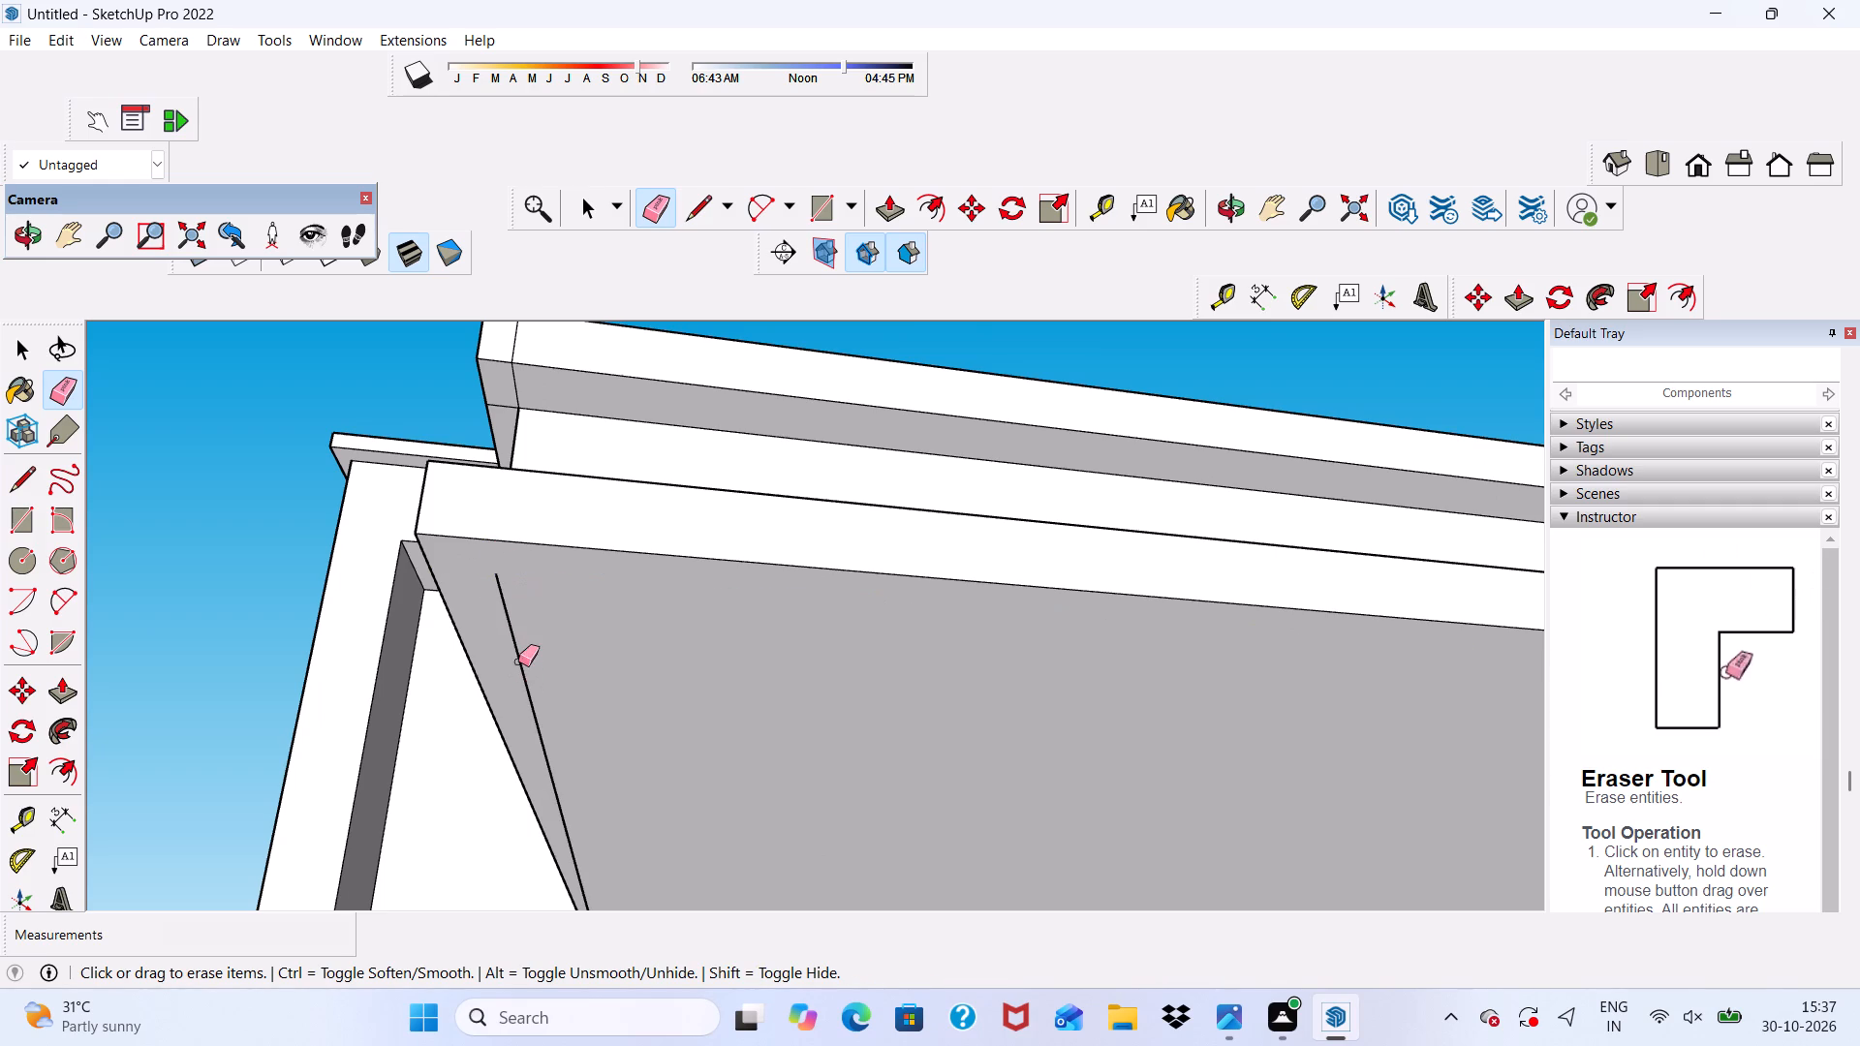
click(518, 655)
Erase the seam lines on the upper band's underside at the same corner.
scroll(492, 592, down, 4)
scroll(488, 493, up, 6)
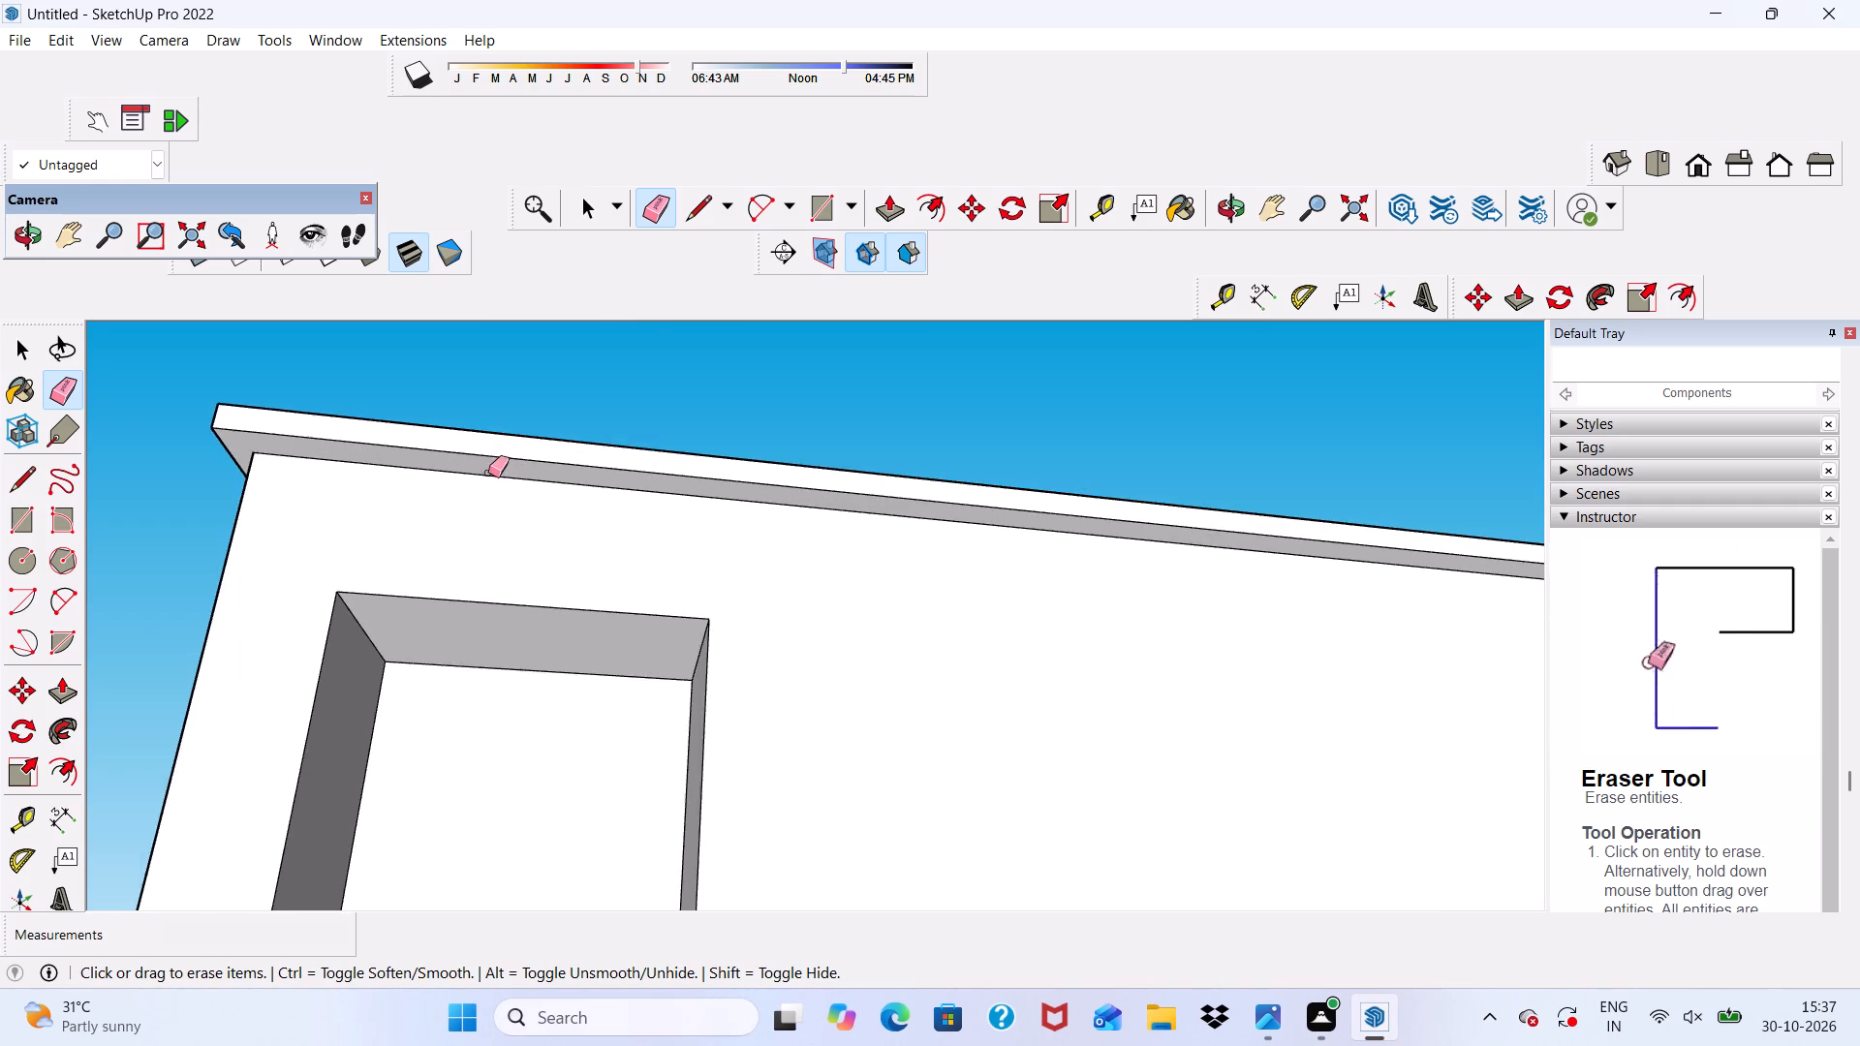
scroll(488, 473, down, 3)
scroll(518, 545, down, 4)
scroll(581, 541, up, 10)
drag(519, 470, 534, 511)
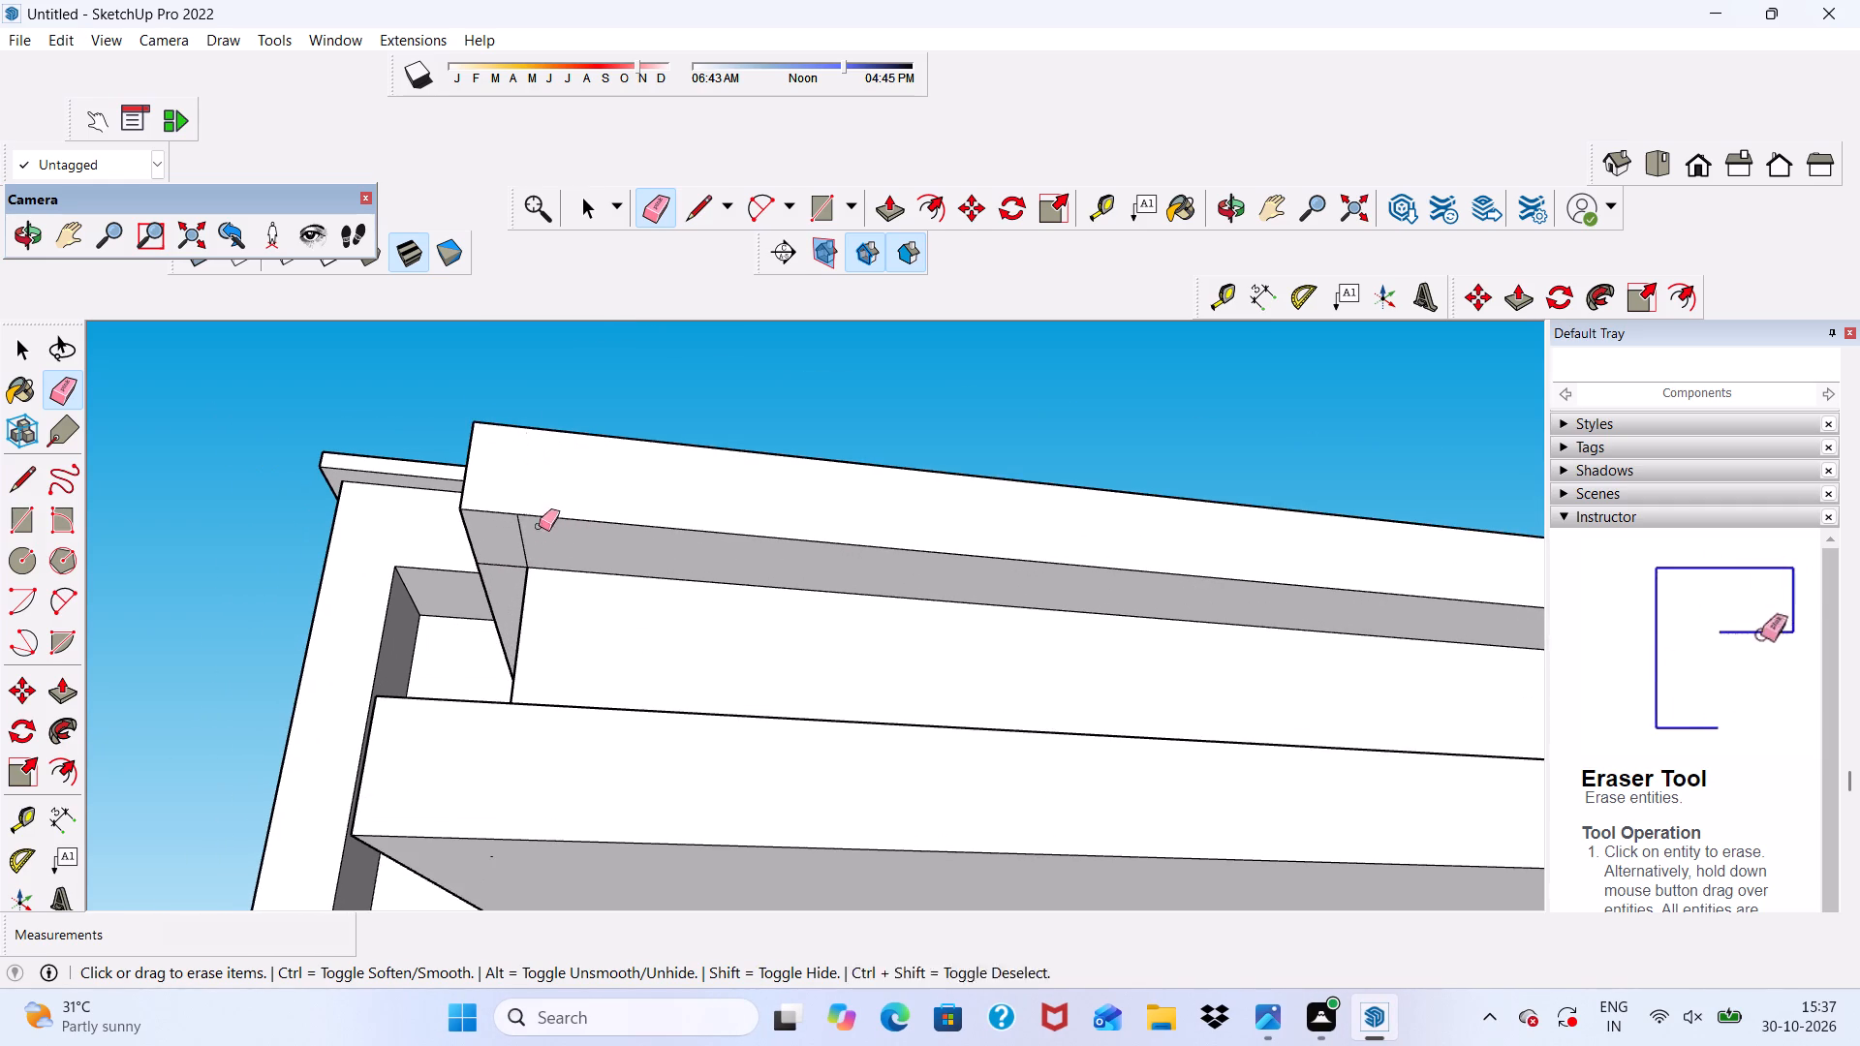
scroll(527, 525, up, 1)
drag(526, 524, 512, 564)
drag(512, 564, 504, 588)
Examine the banded roof slab and the whole facade from the front, below and the balcony side.
scroll(464, 564, down, 12)
middle_drag(535, 578, 513, 755)
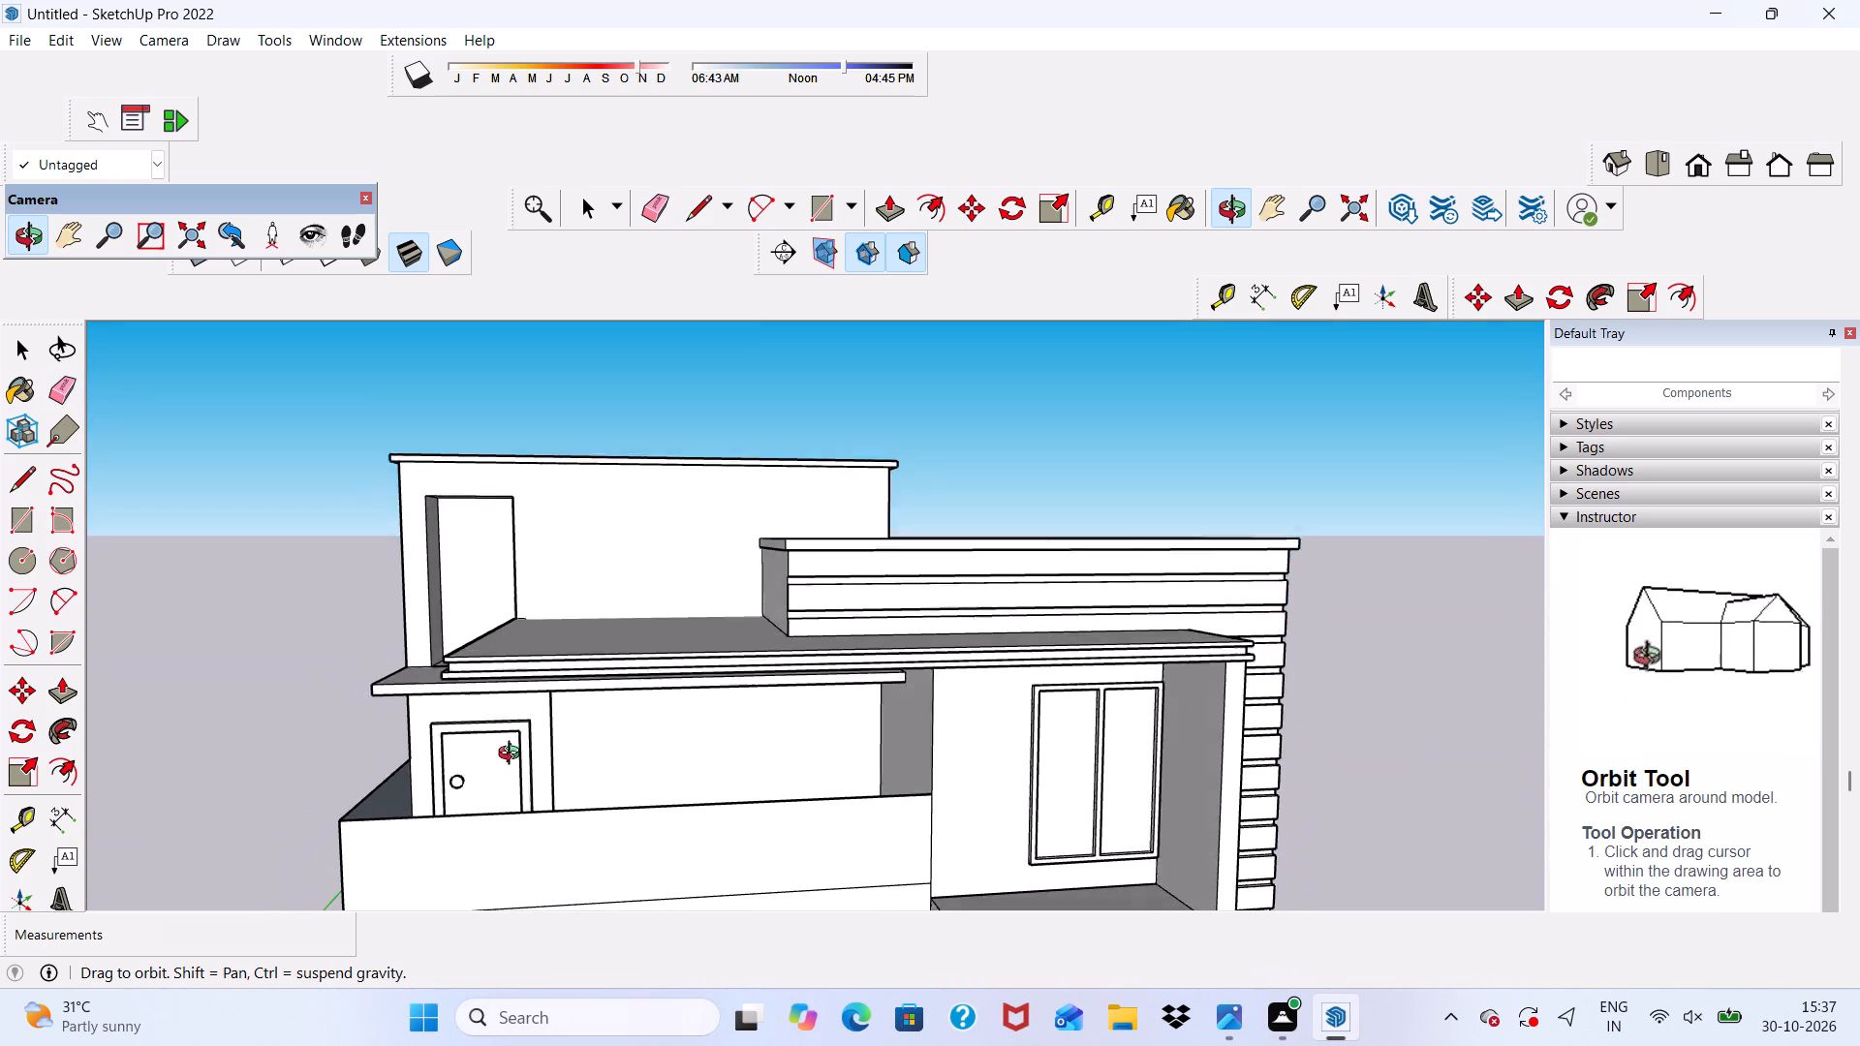
middle_drag(513, 755, 502, 759)
middle_drag(487, 736, 453, 445)
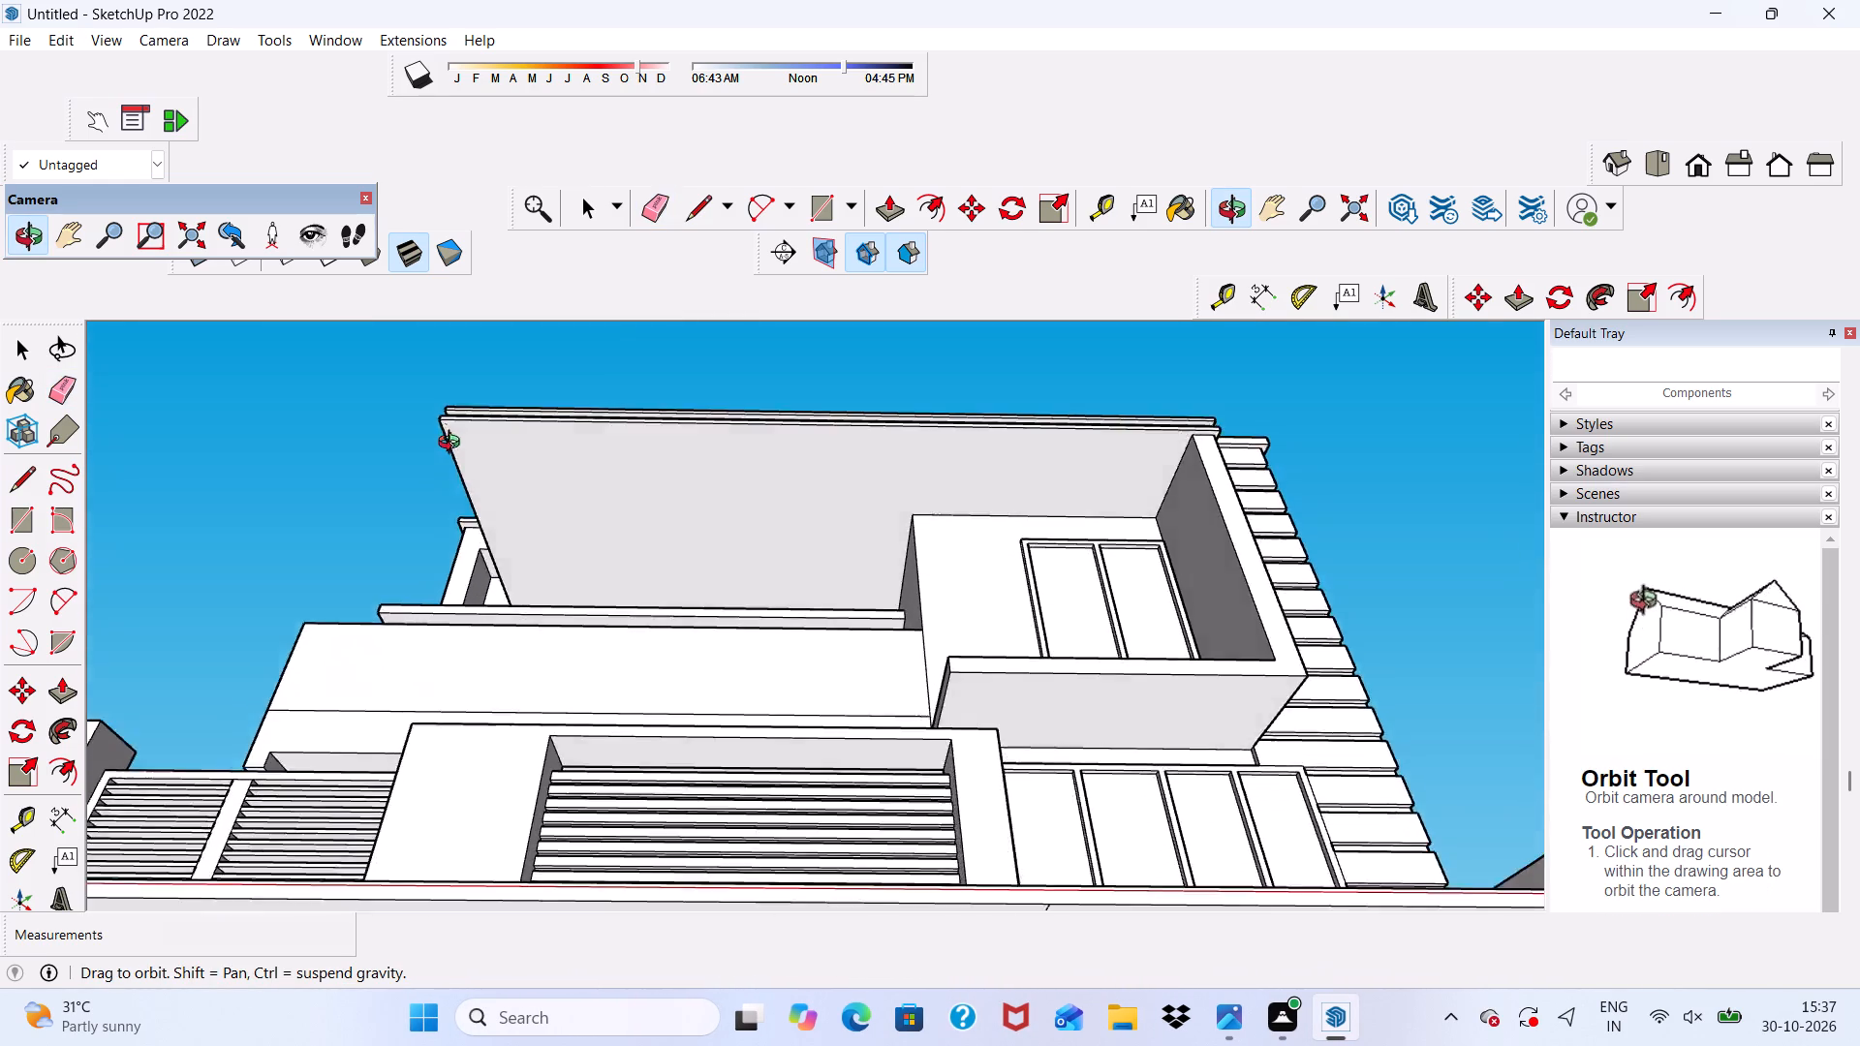
middle_drag(453, 445, 826, 731)
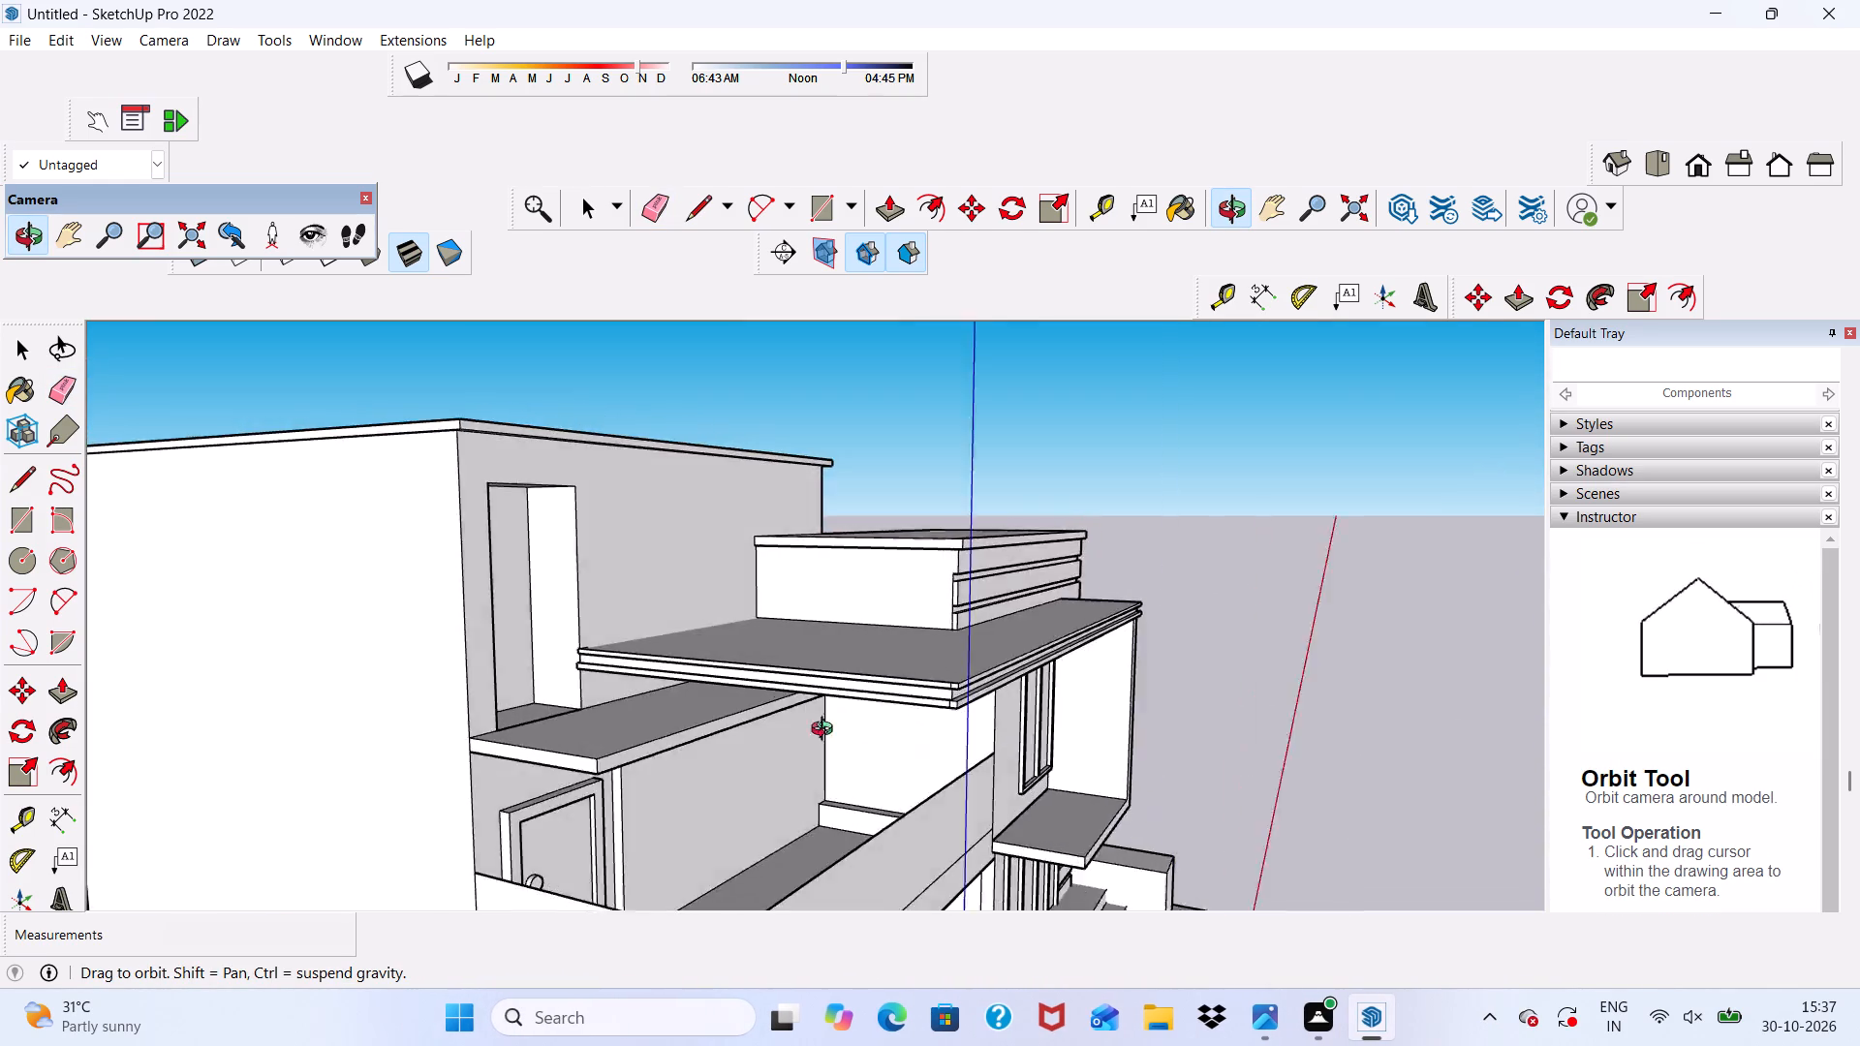
middle_drag(826, 731, 549, 577)
key(space)
scroll(562, 622, up, 2)
scroll(560, 622, down, 5)
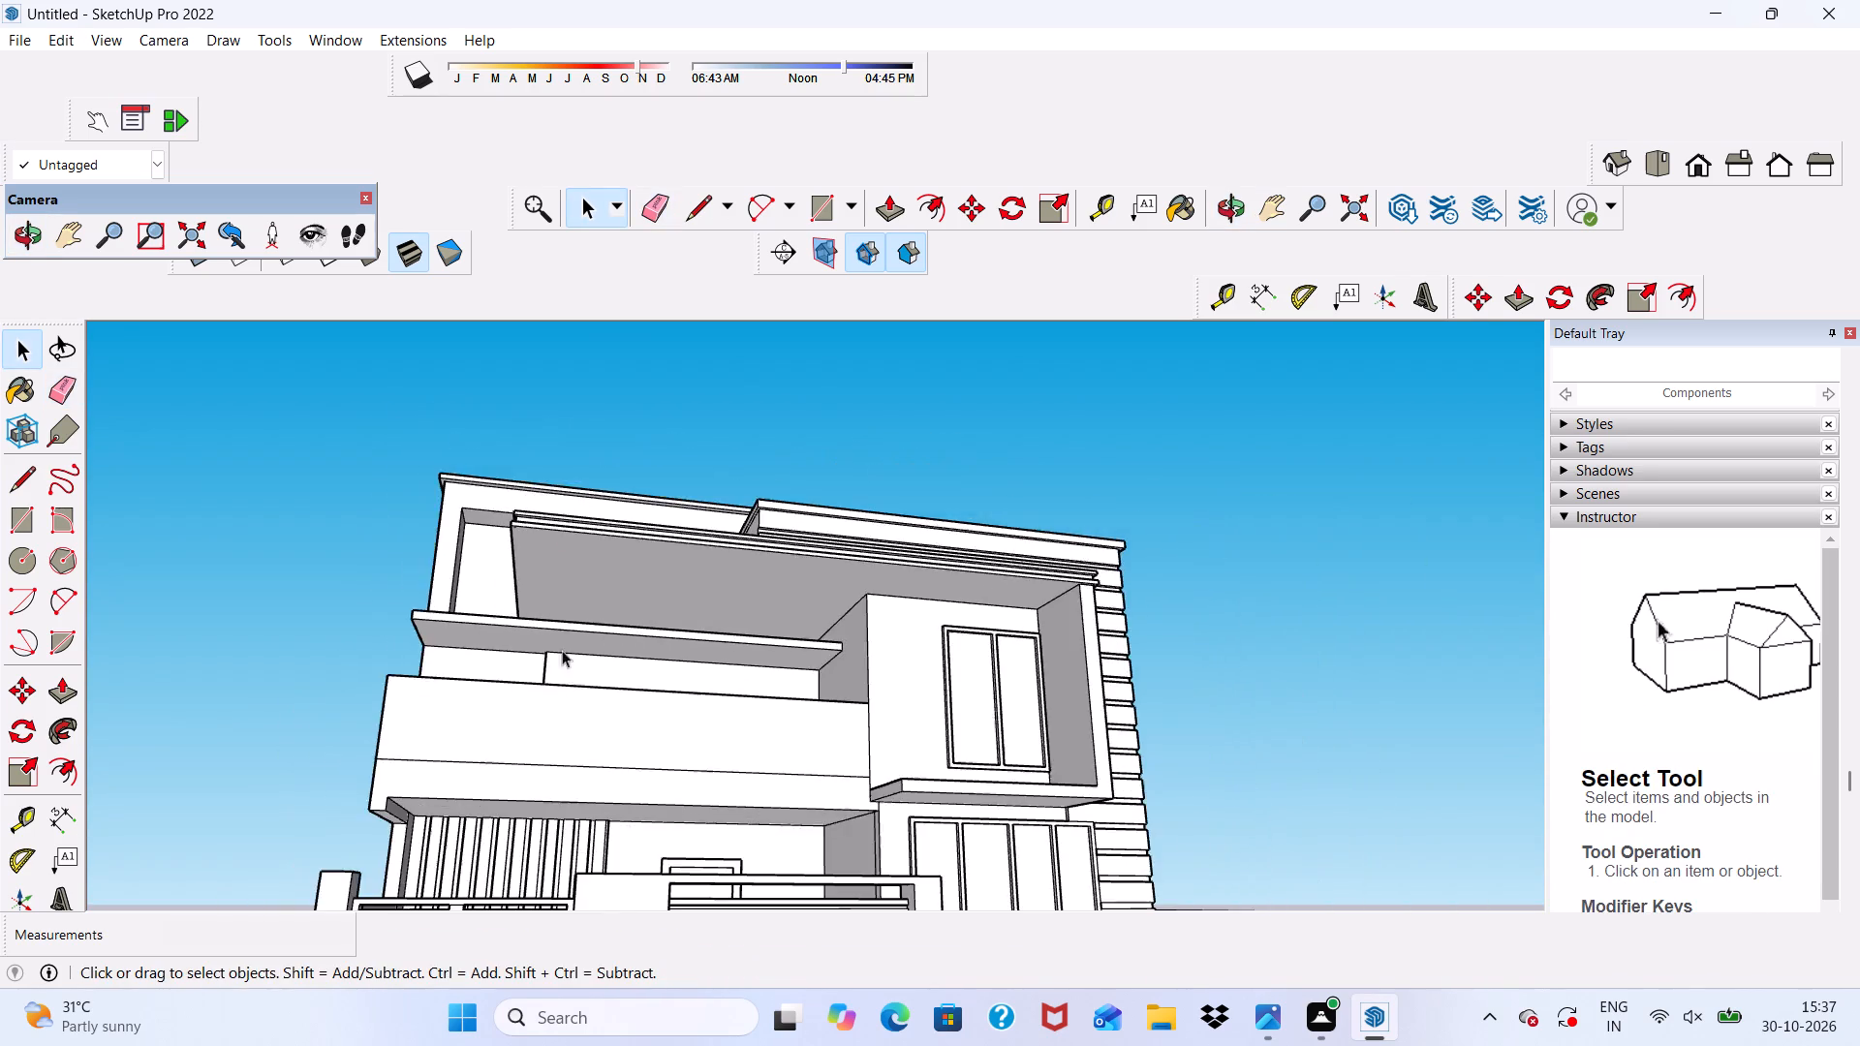
middle_drag(564, 664, 489, 807)
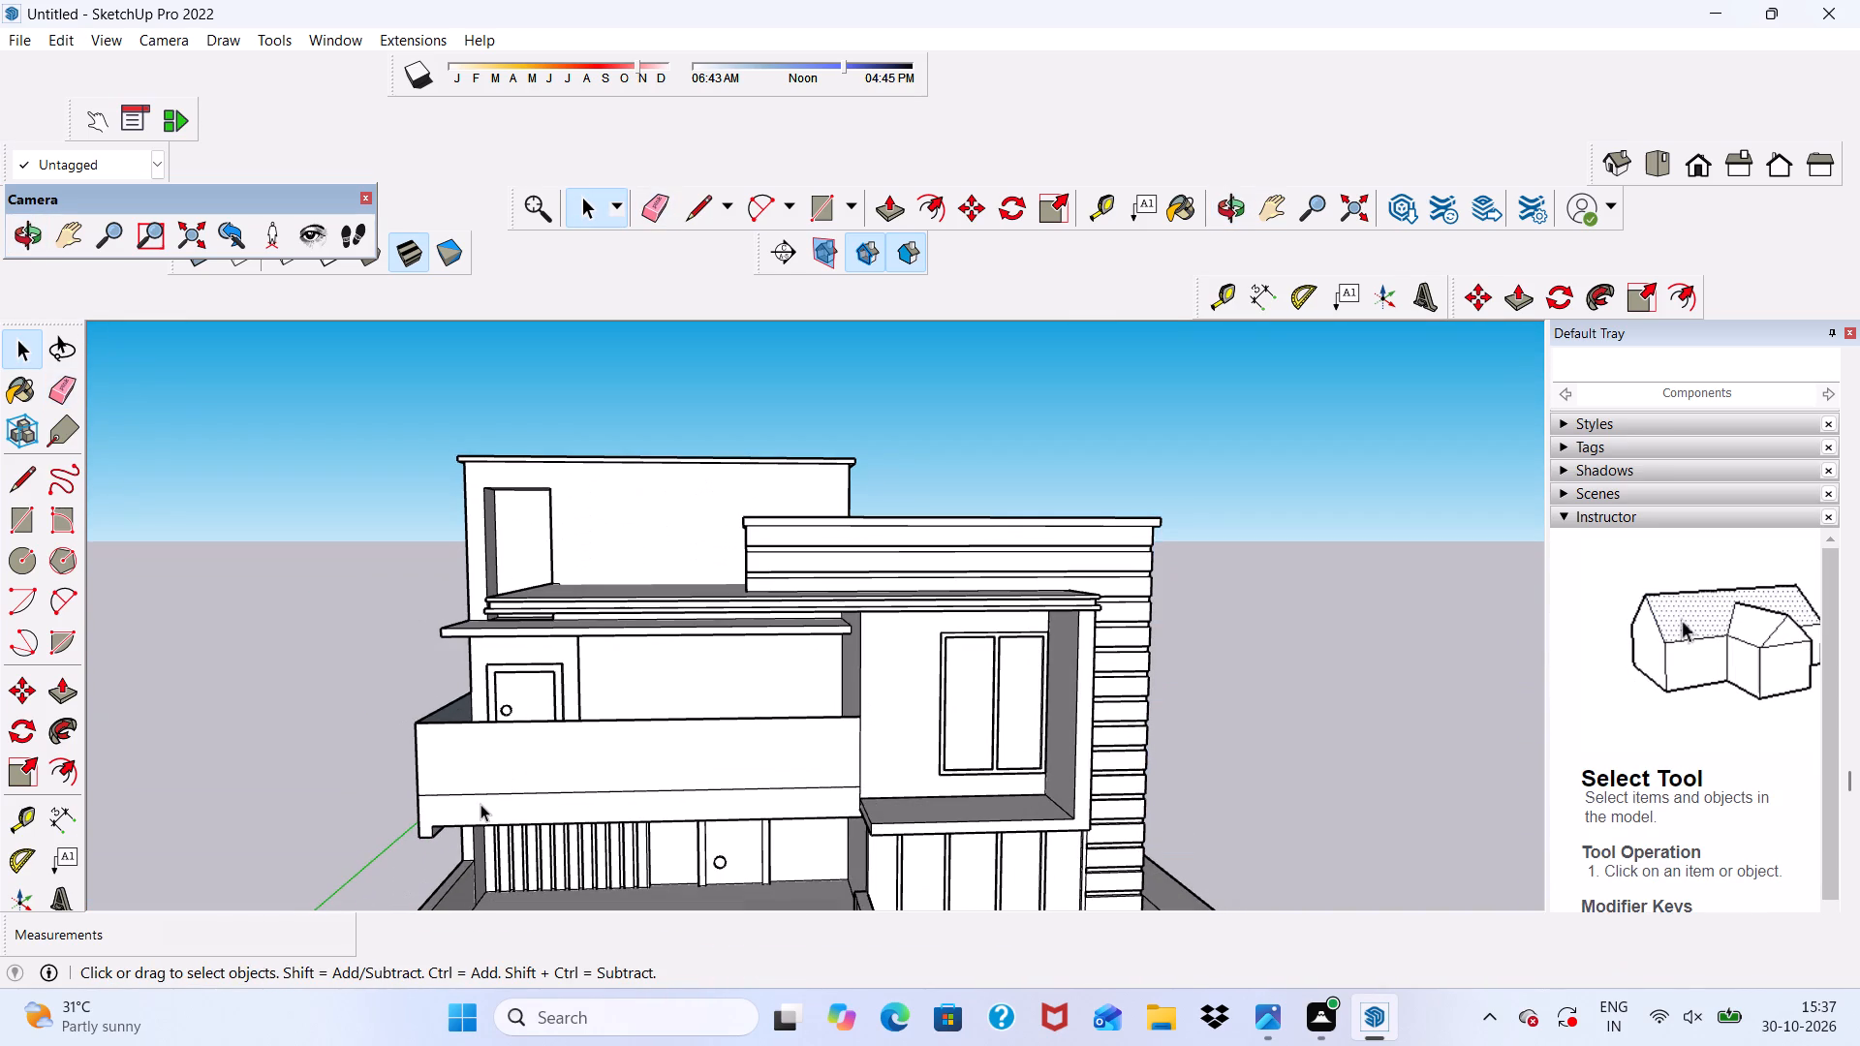
scroll(475, 810, down, 1)
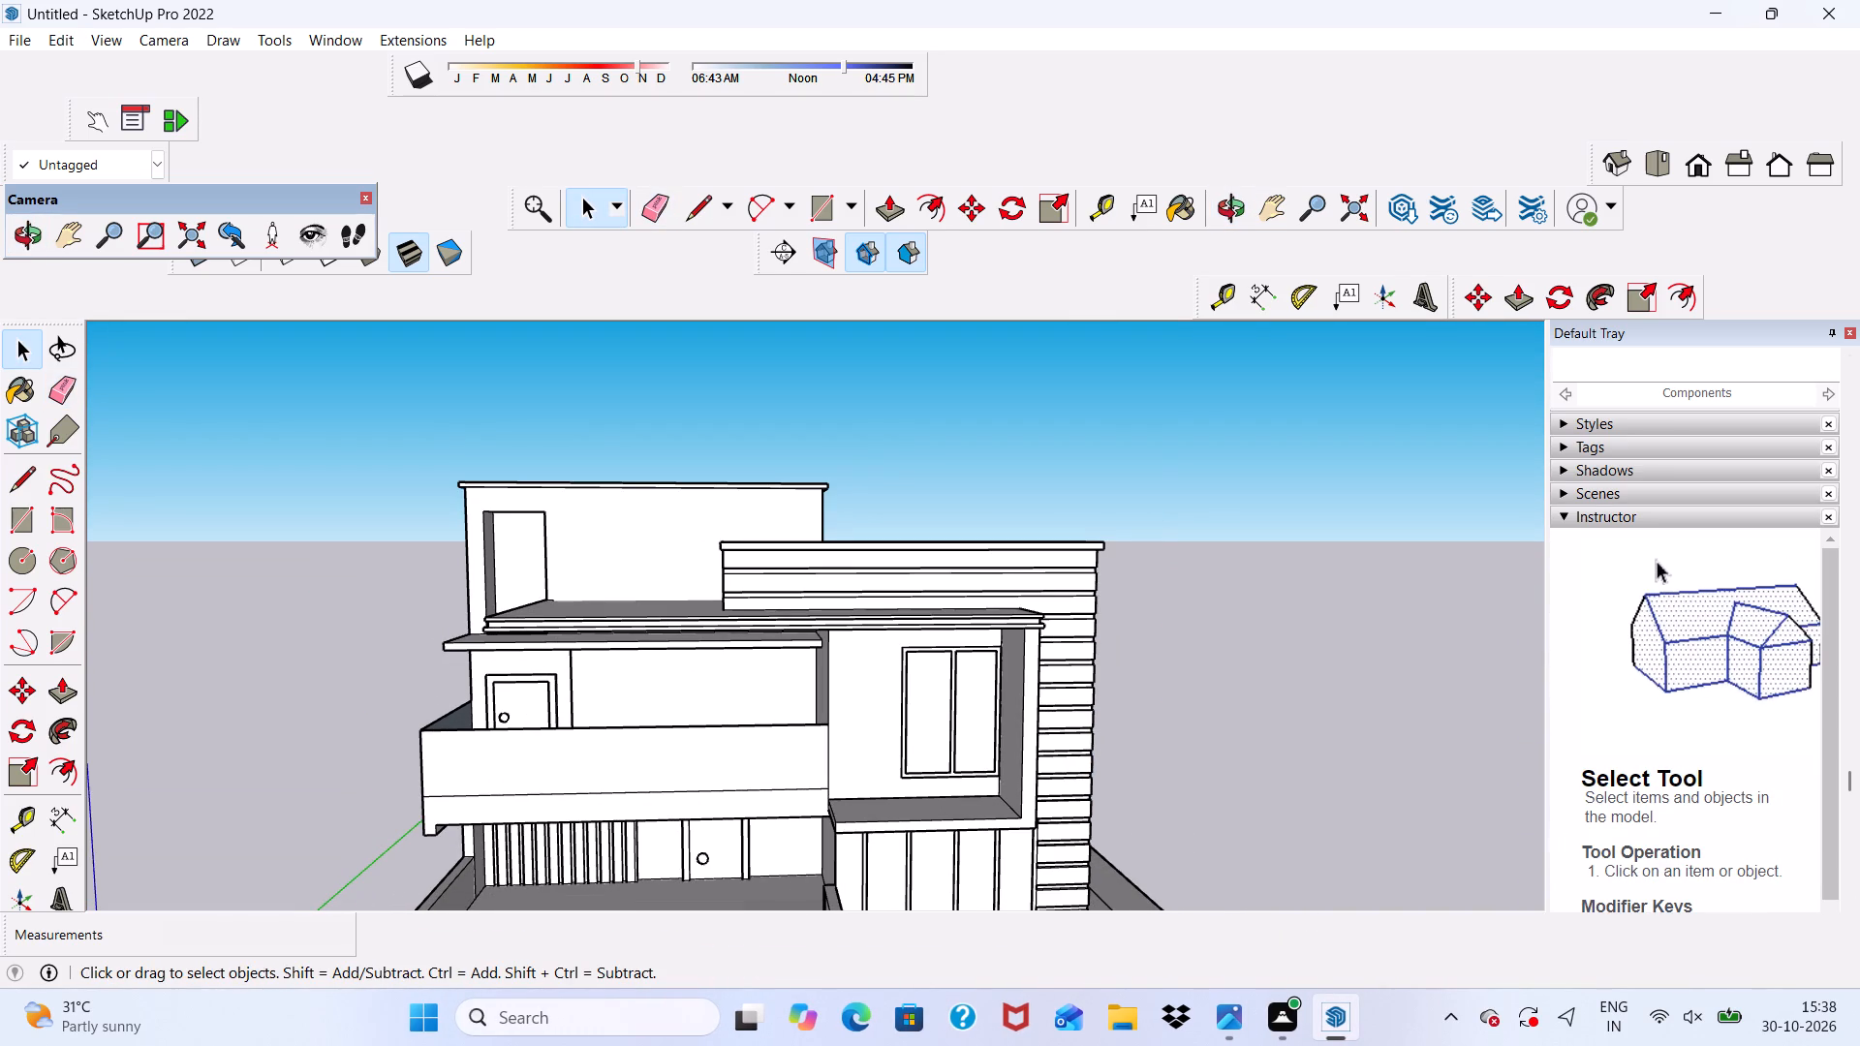
Paint the recessed strip between the two front bands with the in-model material Niraj_Hair_Dark.
scroll(1684, 723, up, 7)
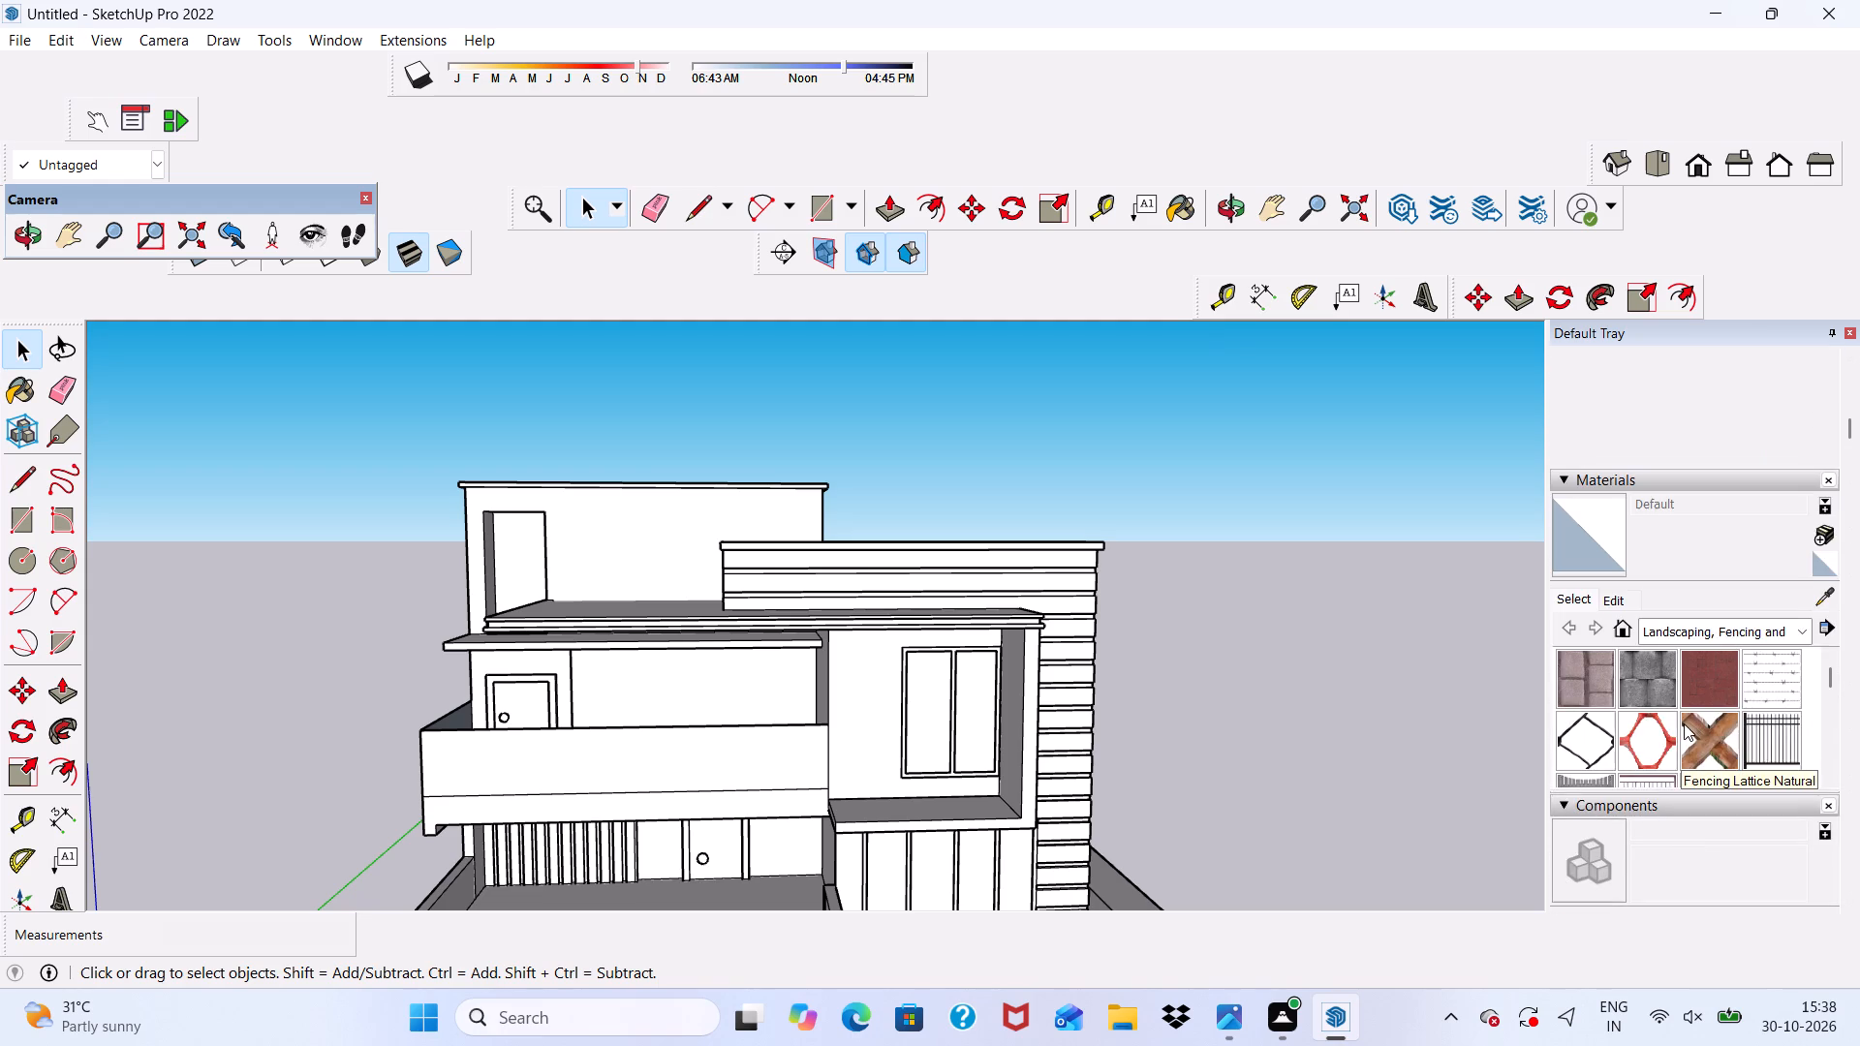
click(1797, 629)
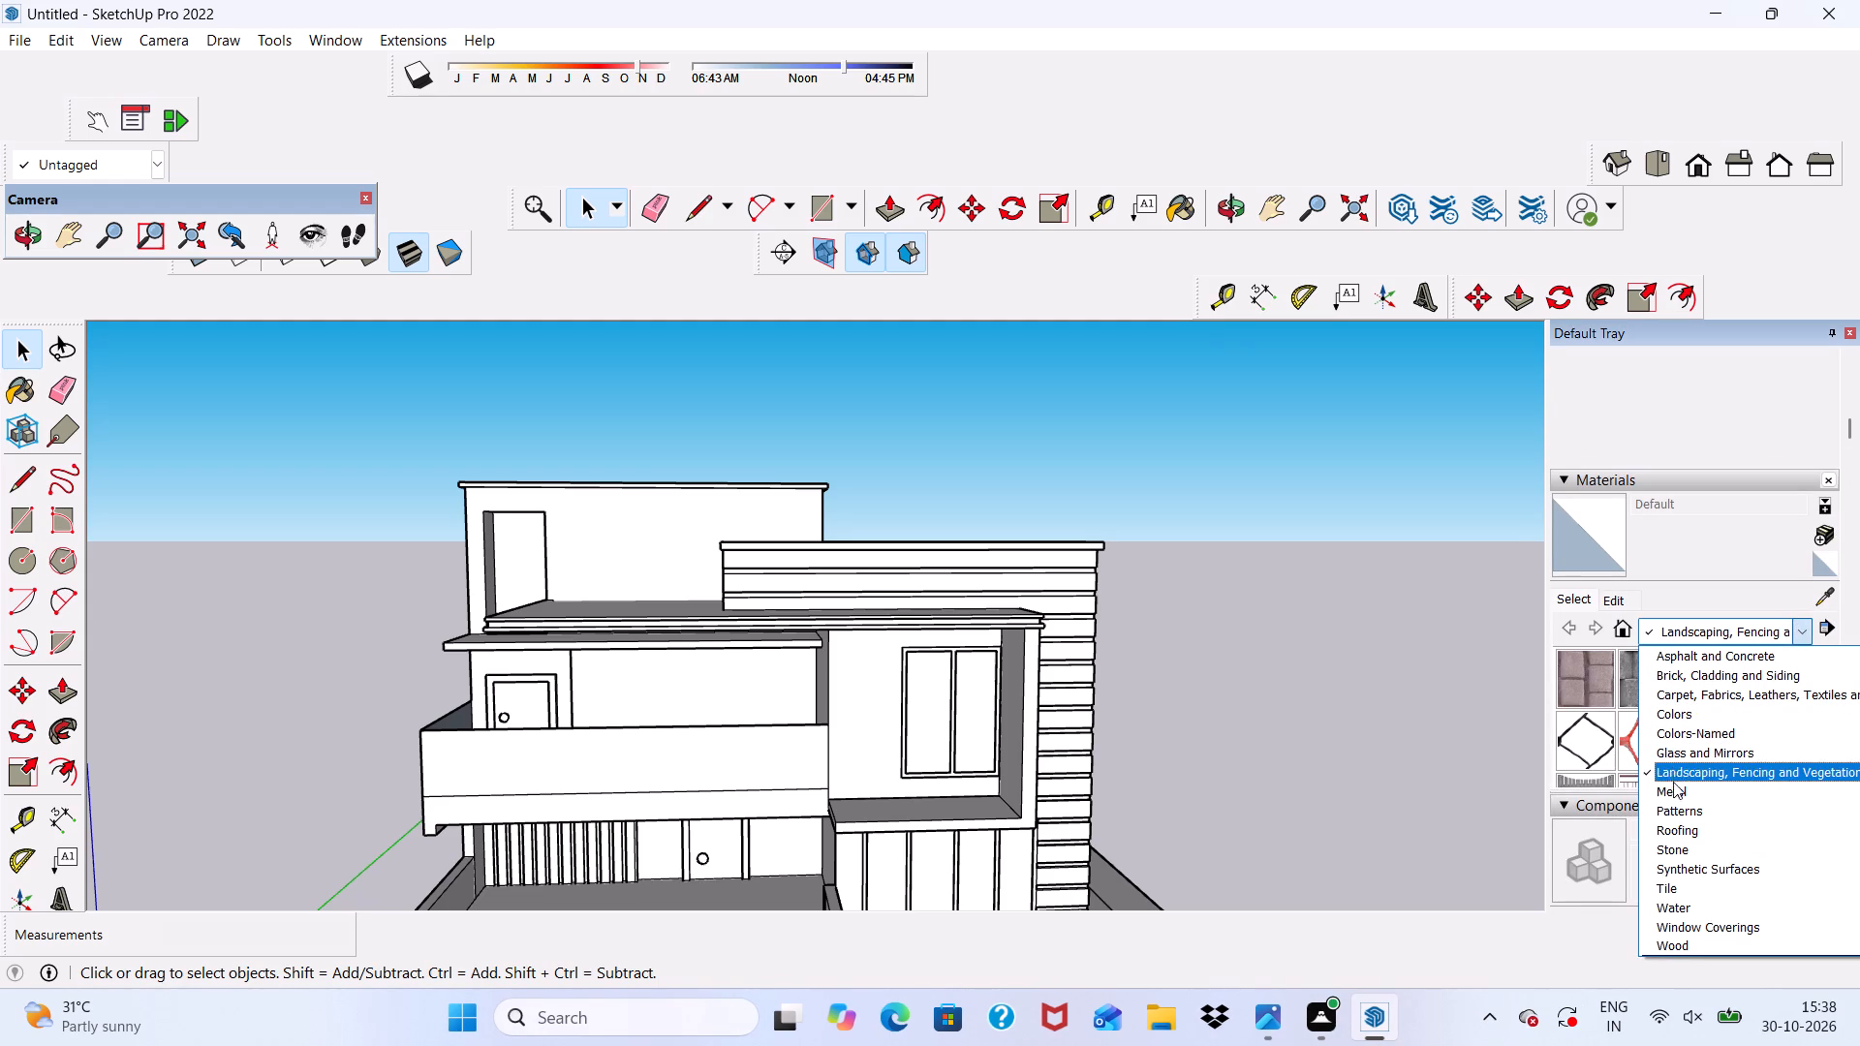
click(1673, 728)
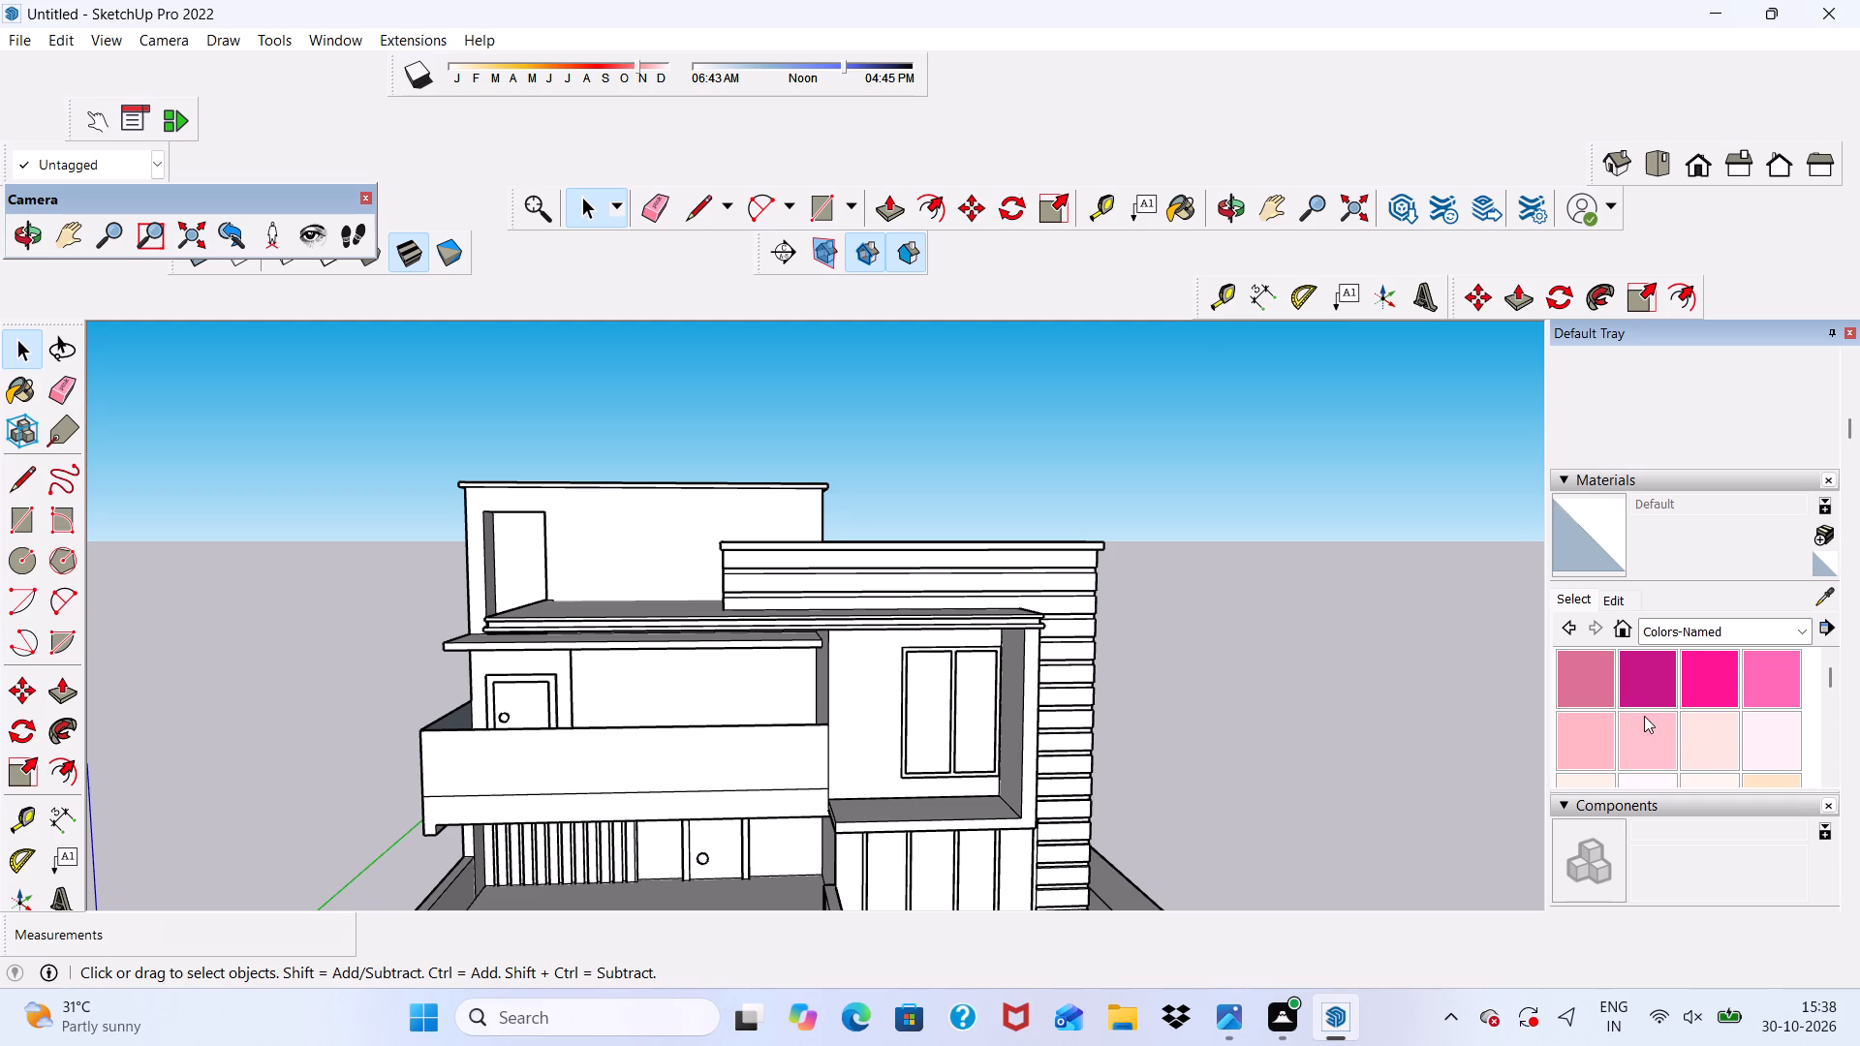
click(1808, 626)
scroll(1757, 690, up, 8)
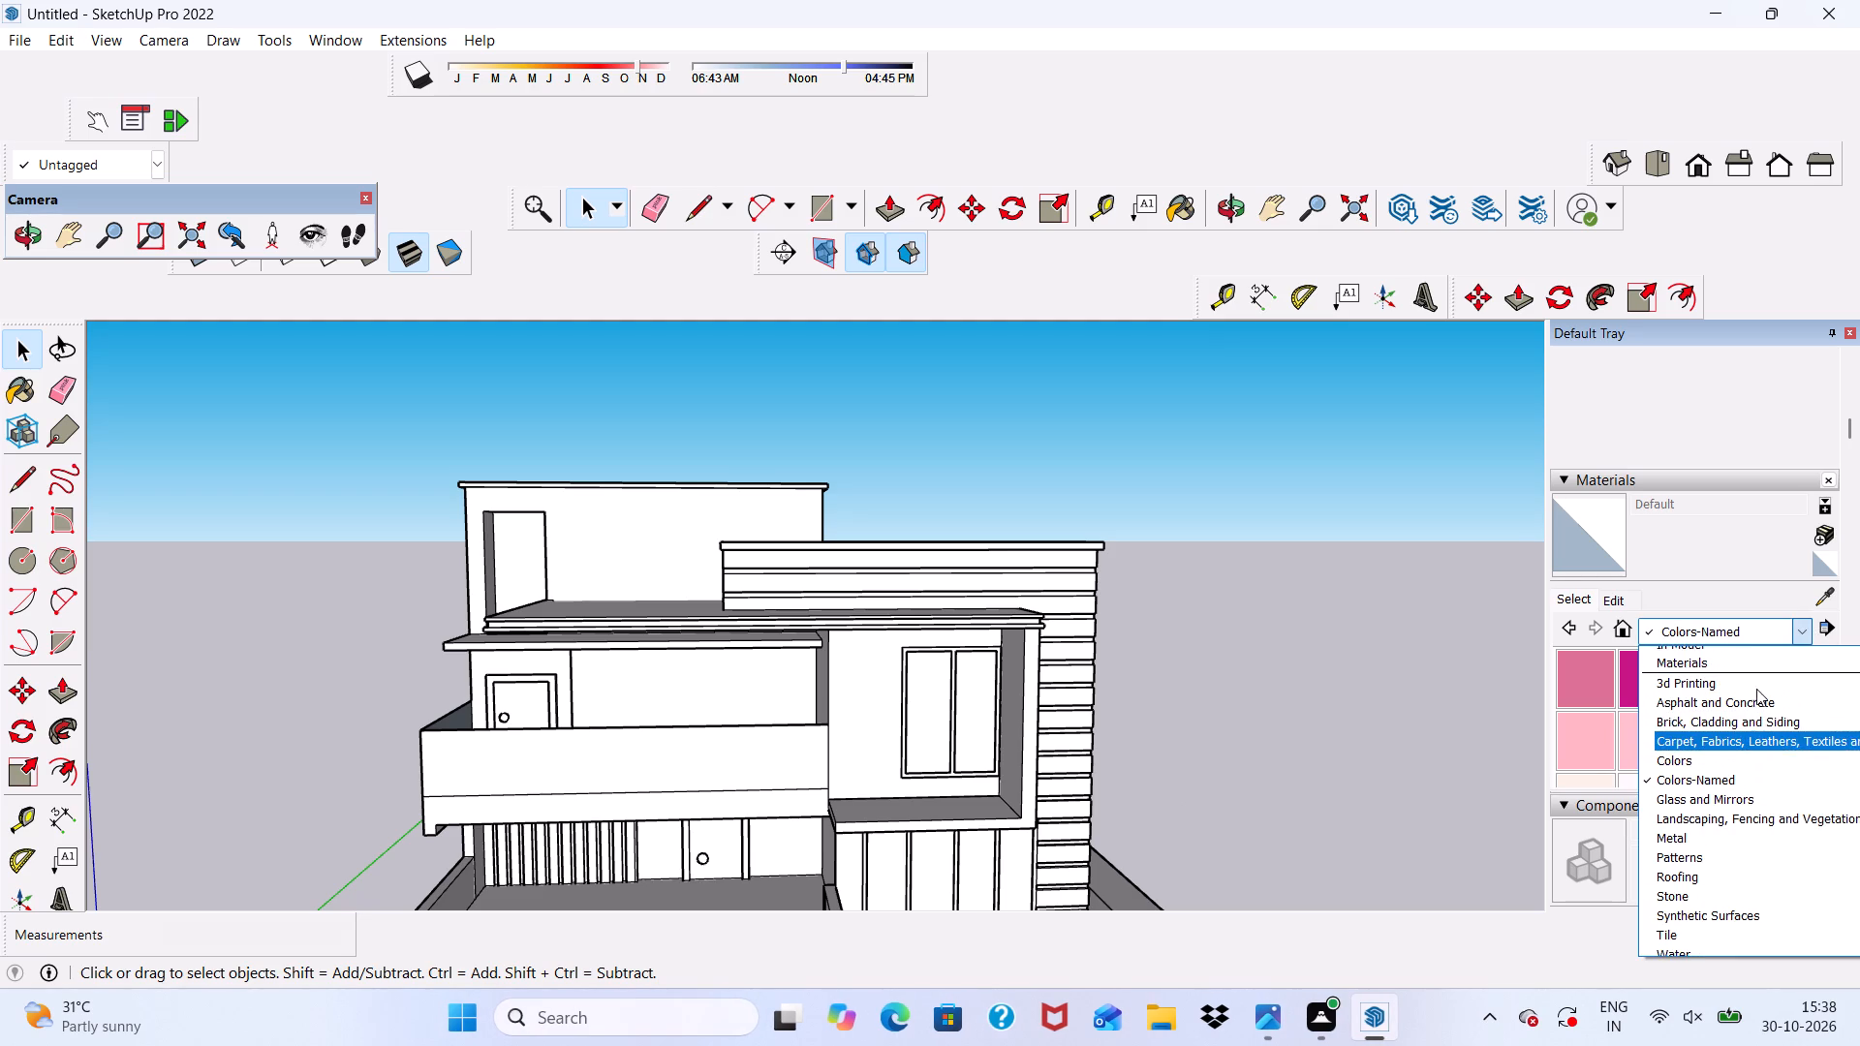
click(1751, 661)
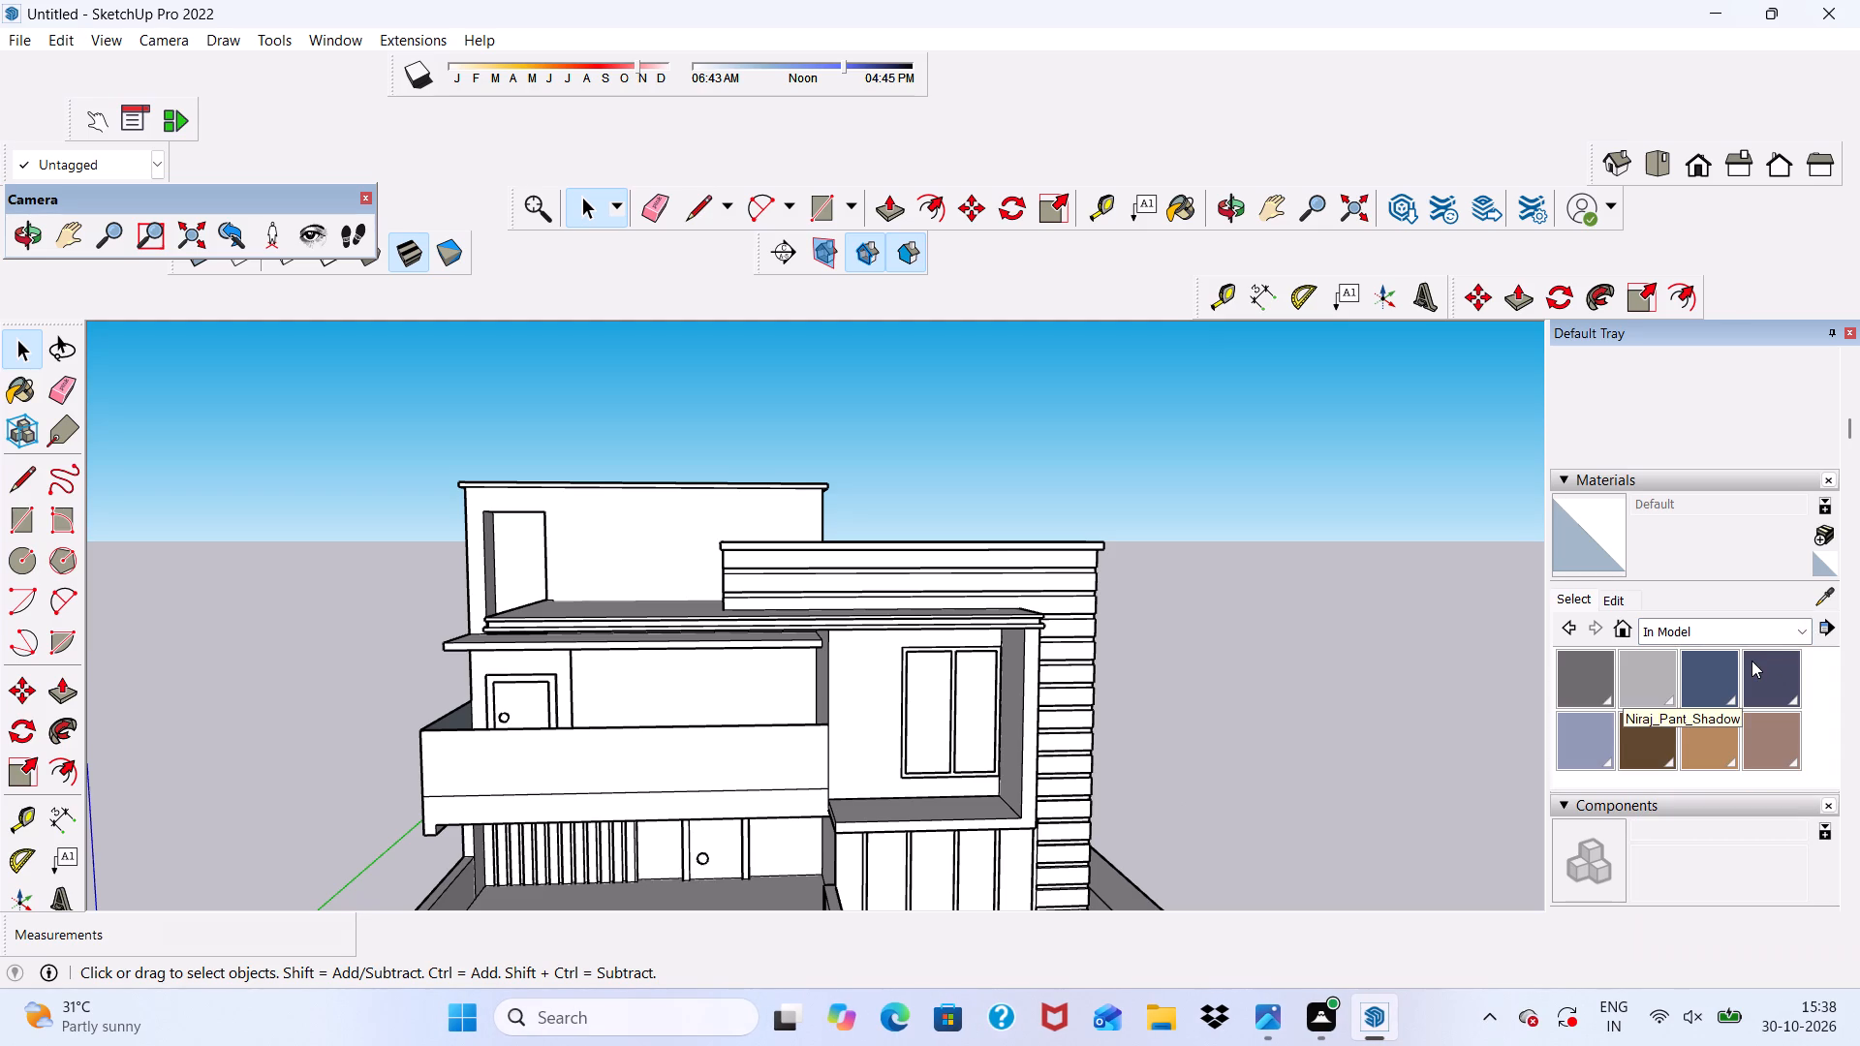
click(1587, 687)
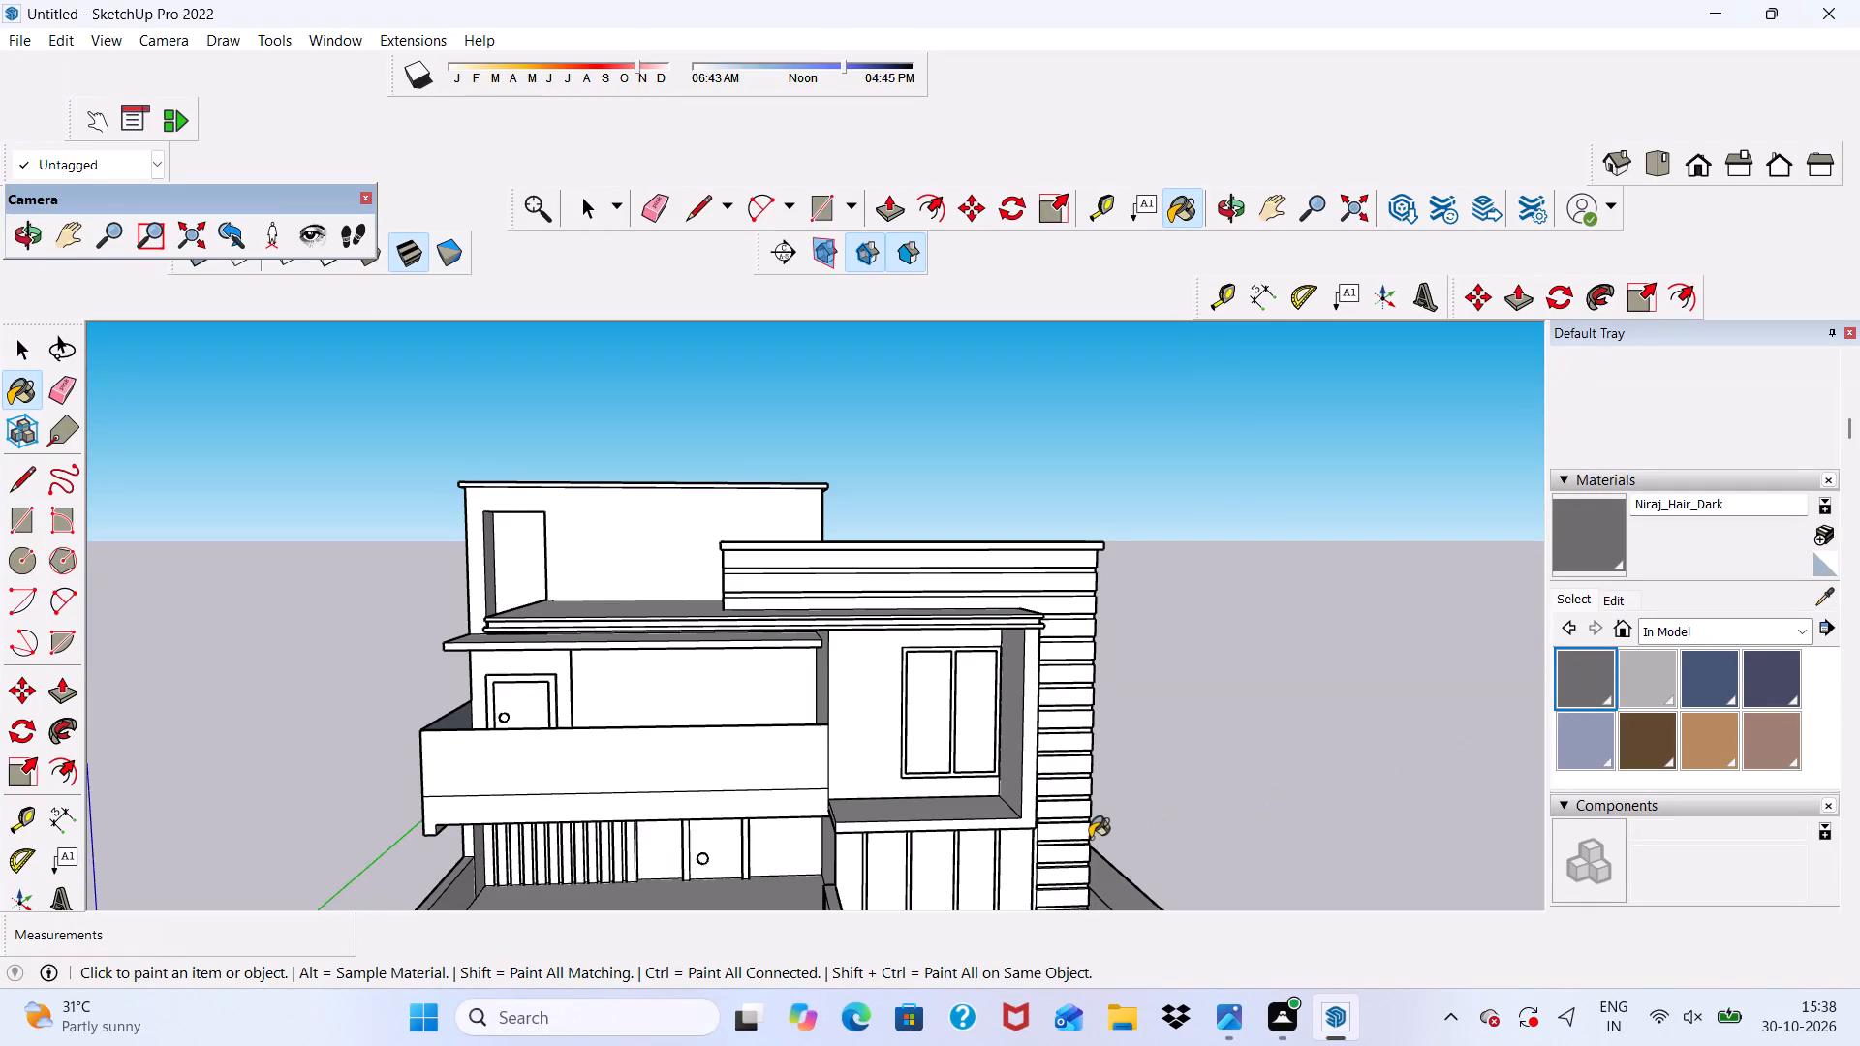
scroll(613, 823, up, 4)
scroll(588, 658, up, 5)
scroll(568, 606, down, 3)
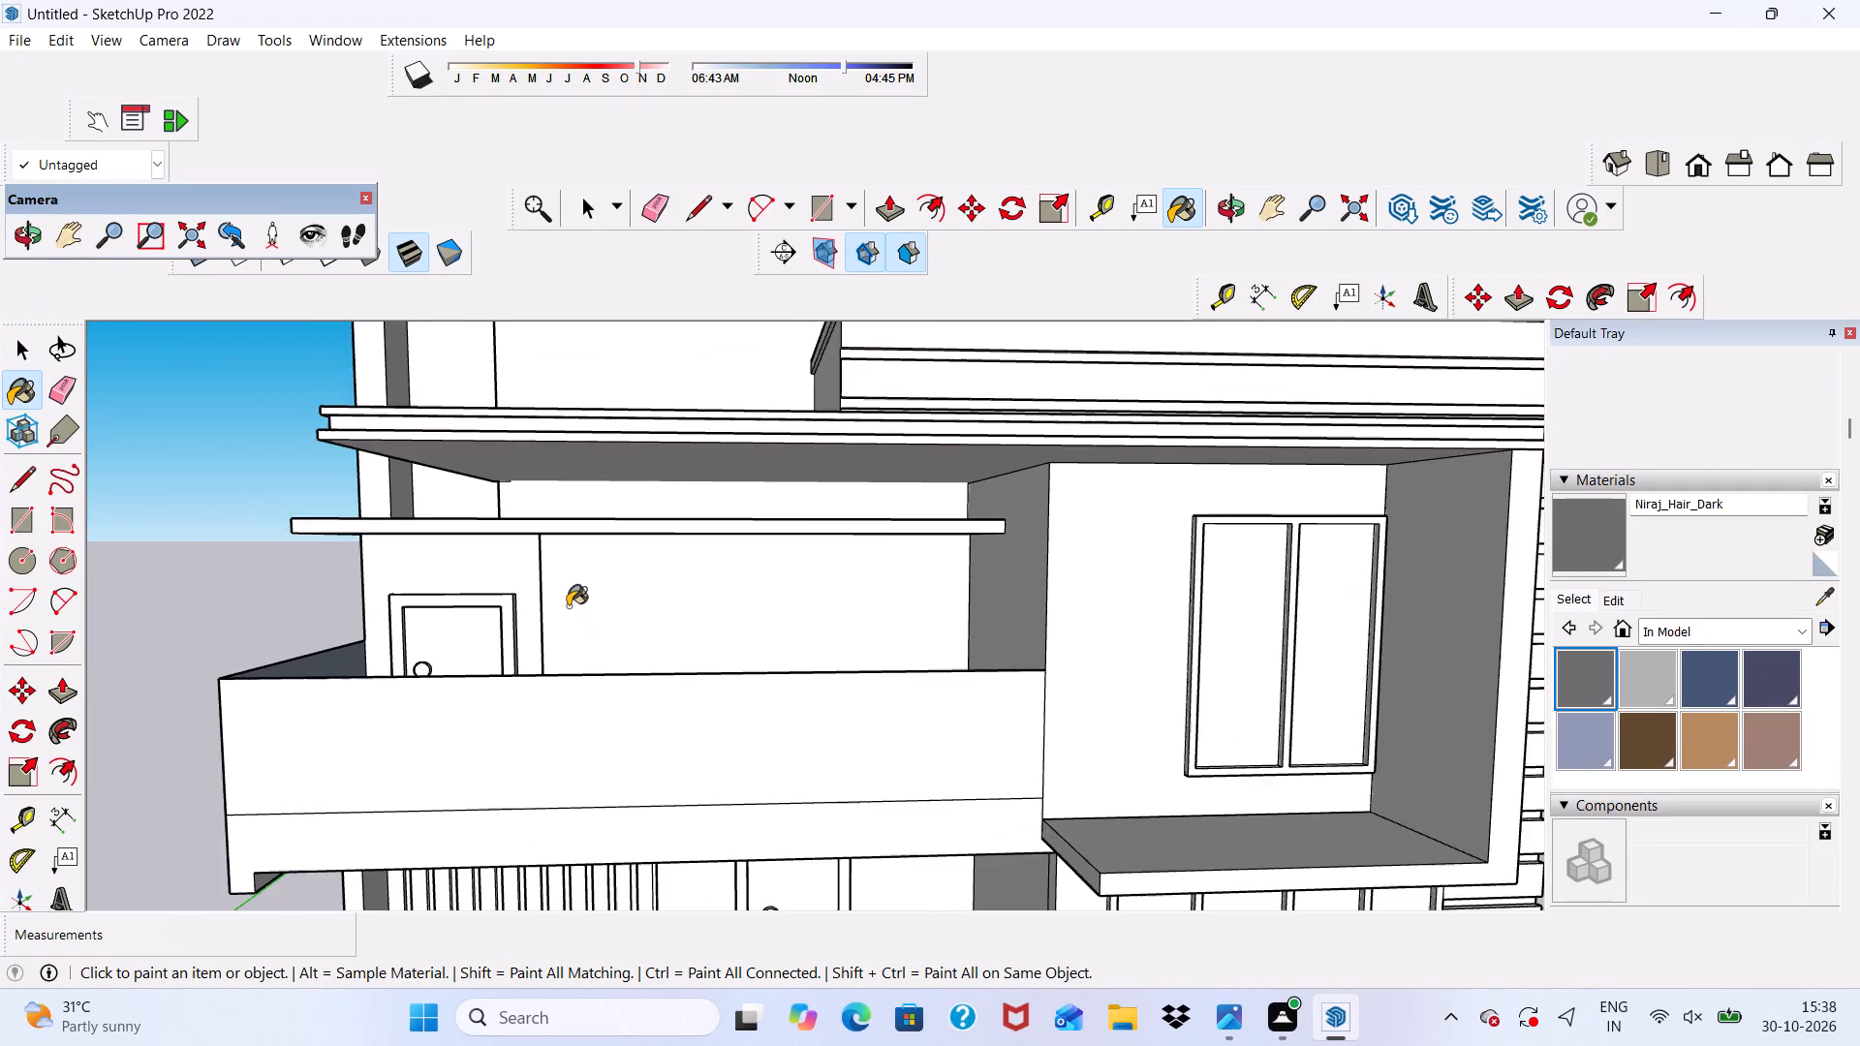
scroll(568, 608, down, 2)
scroll(494, 399, up, 5)
scroll(452, 551, up, 8)
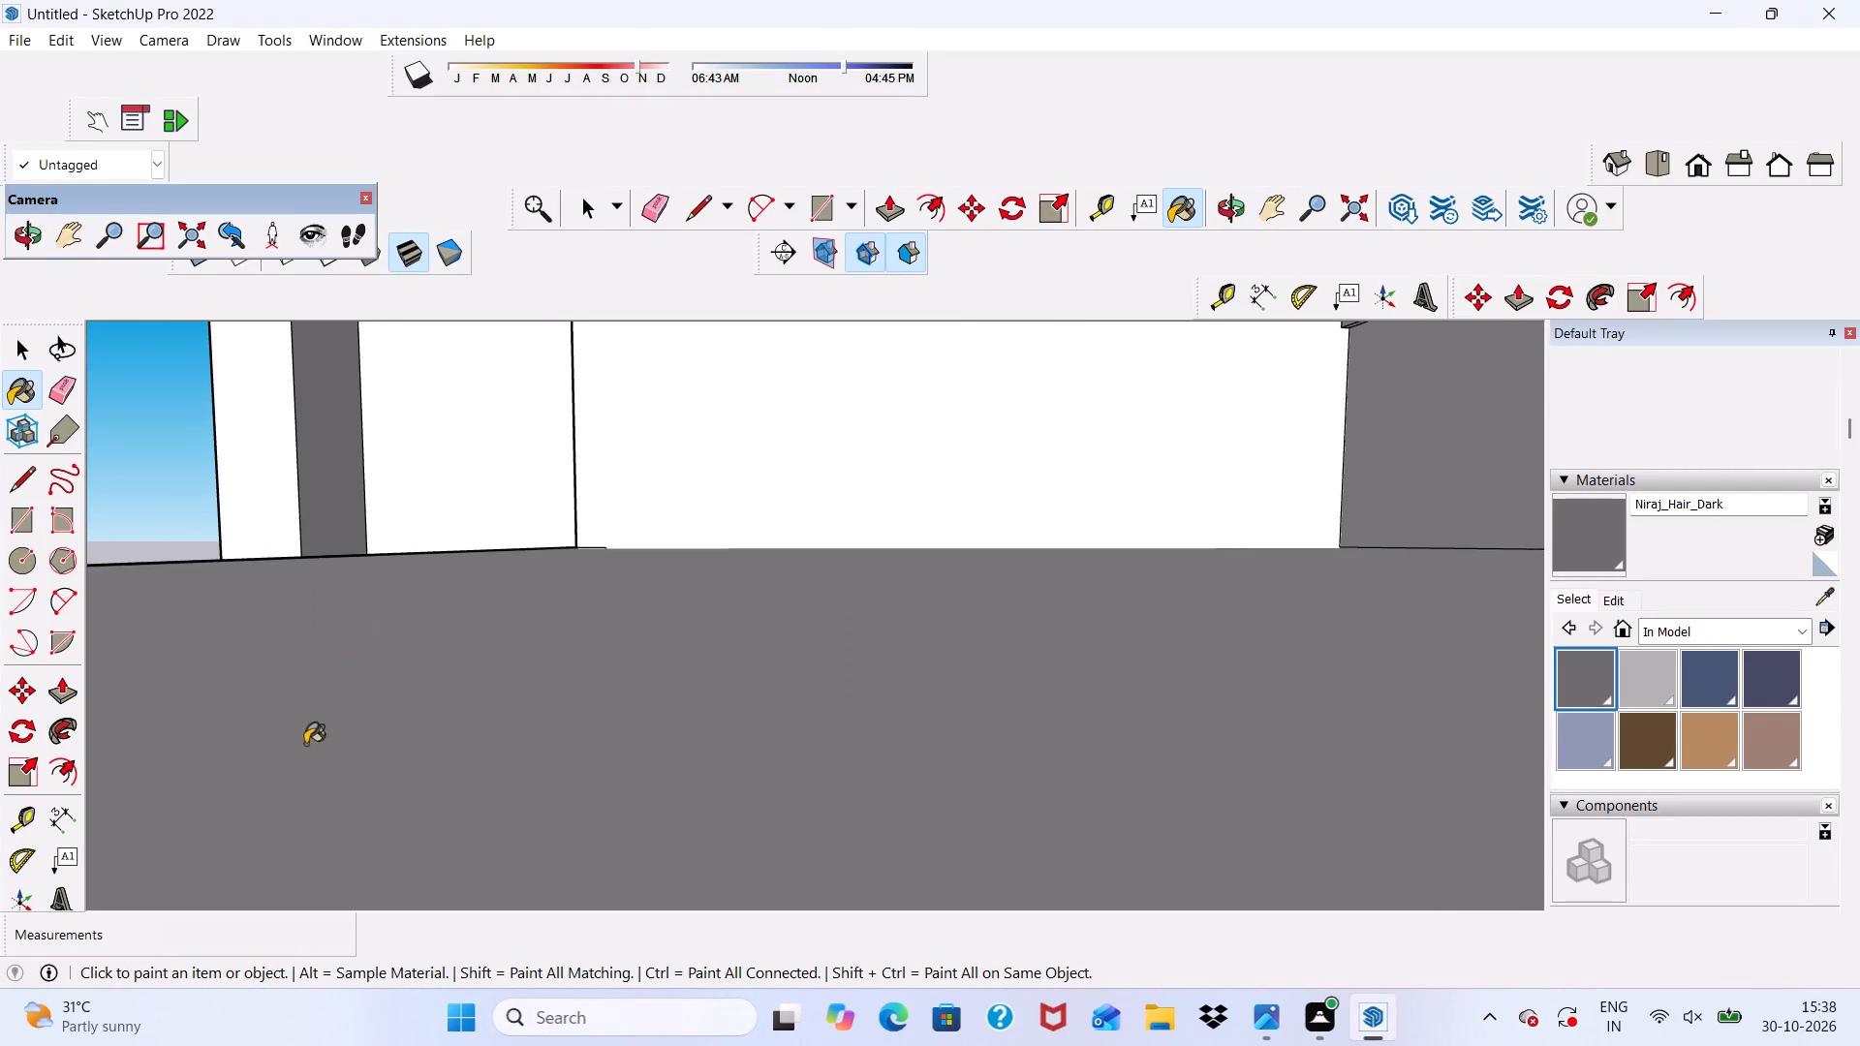
scroll(305, 744, down, 6)
scroll(505, 484, down, 6)
scroll(538, 583, up, 3)
click(536, 562)
Paint the roof slab's top face with the same dark grey material.
middle_drag(543, 569, 560, 638)
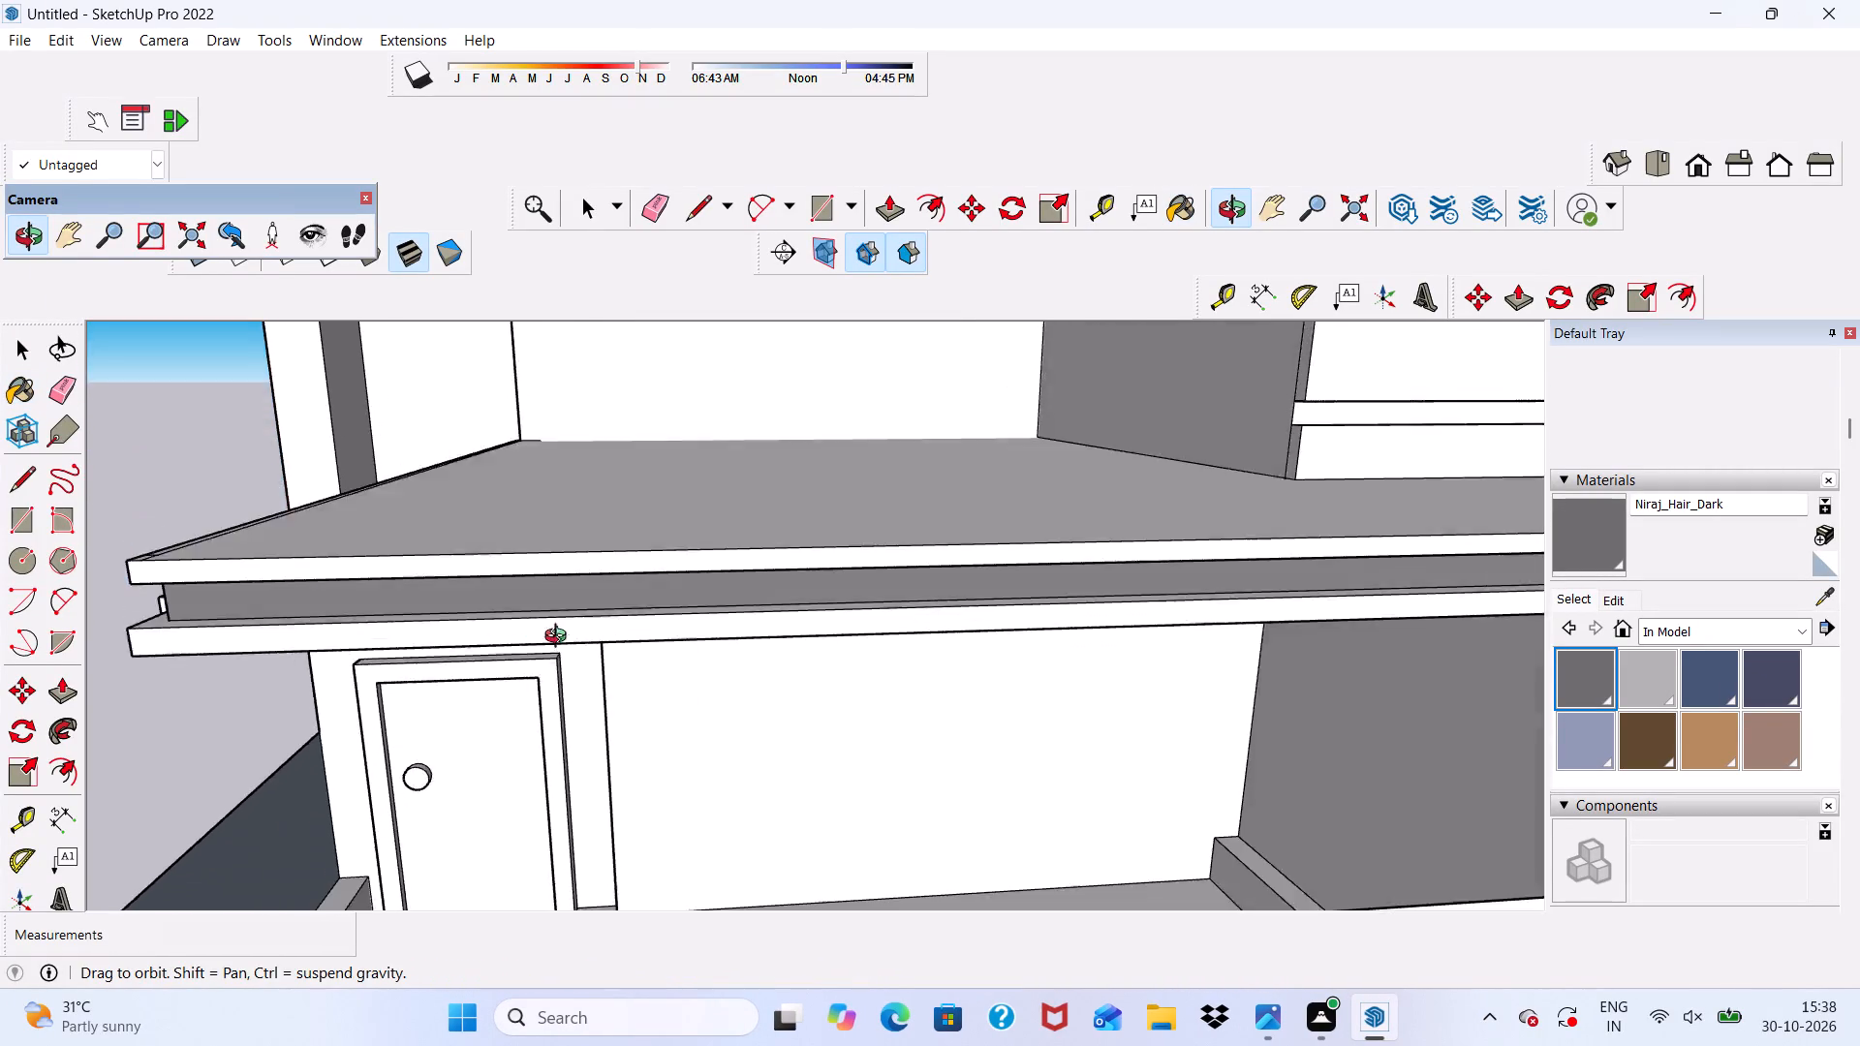
middle_drag(560, 638, 562, 687)
scroll(534, 587, up, 1)
click(530, 558)
Paint the wall surrounding the upper-floor window with Niraj_Hair_Dark.
scroll(527, 558, down, 5)
middle_drag(511, 621, 498, 477)
scroll(1614, 696, up, 4)
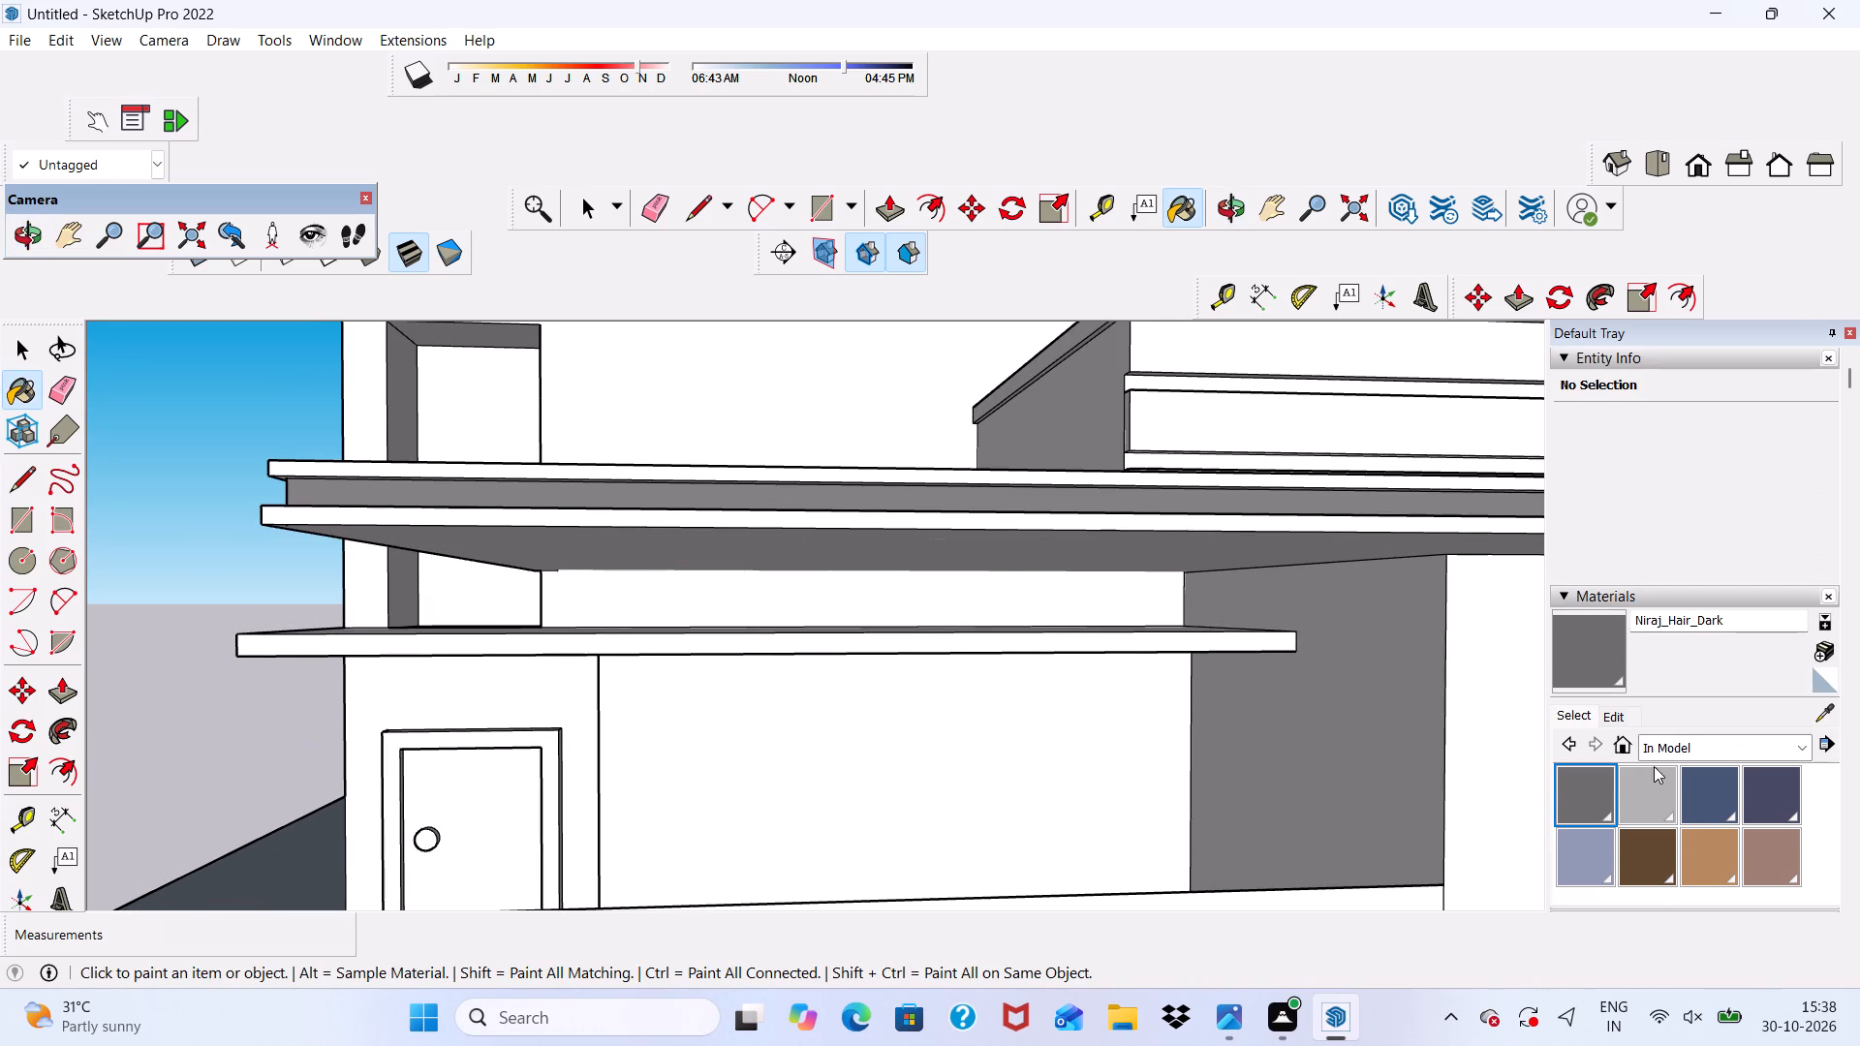
scroll(1659, 777, down, 4)
scroll(1627, 707, up, 3)
scroll(516, 692, down, 3)
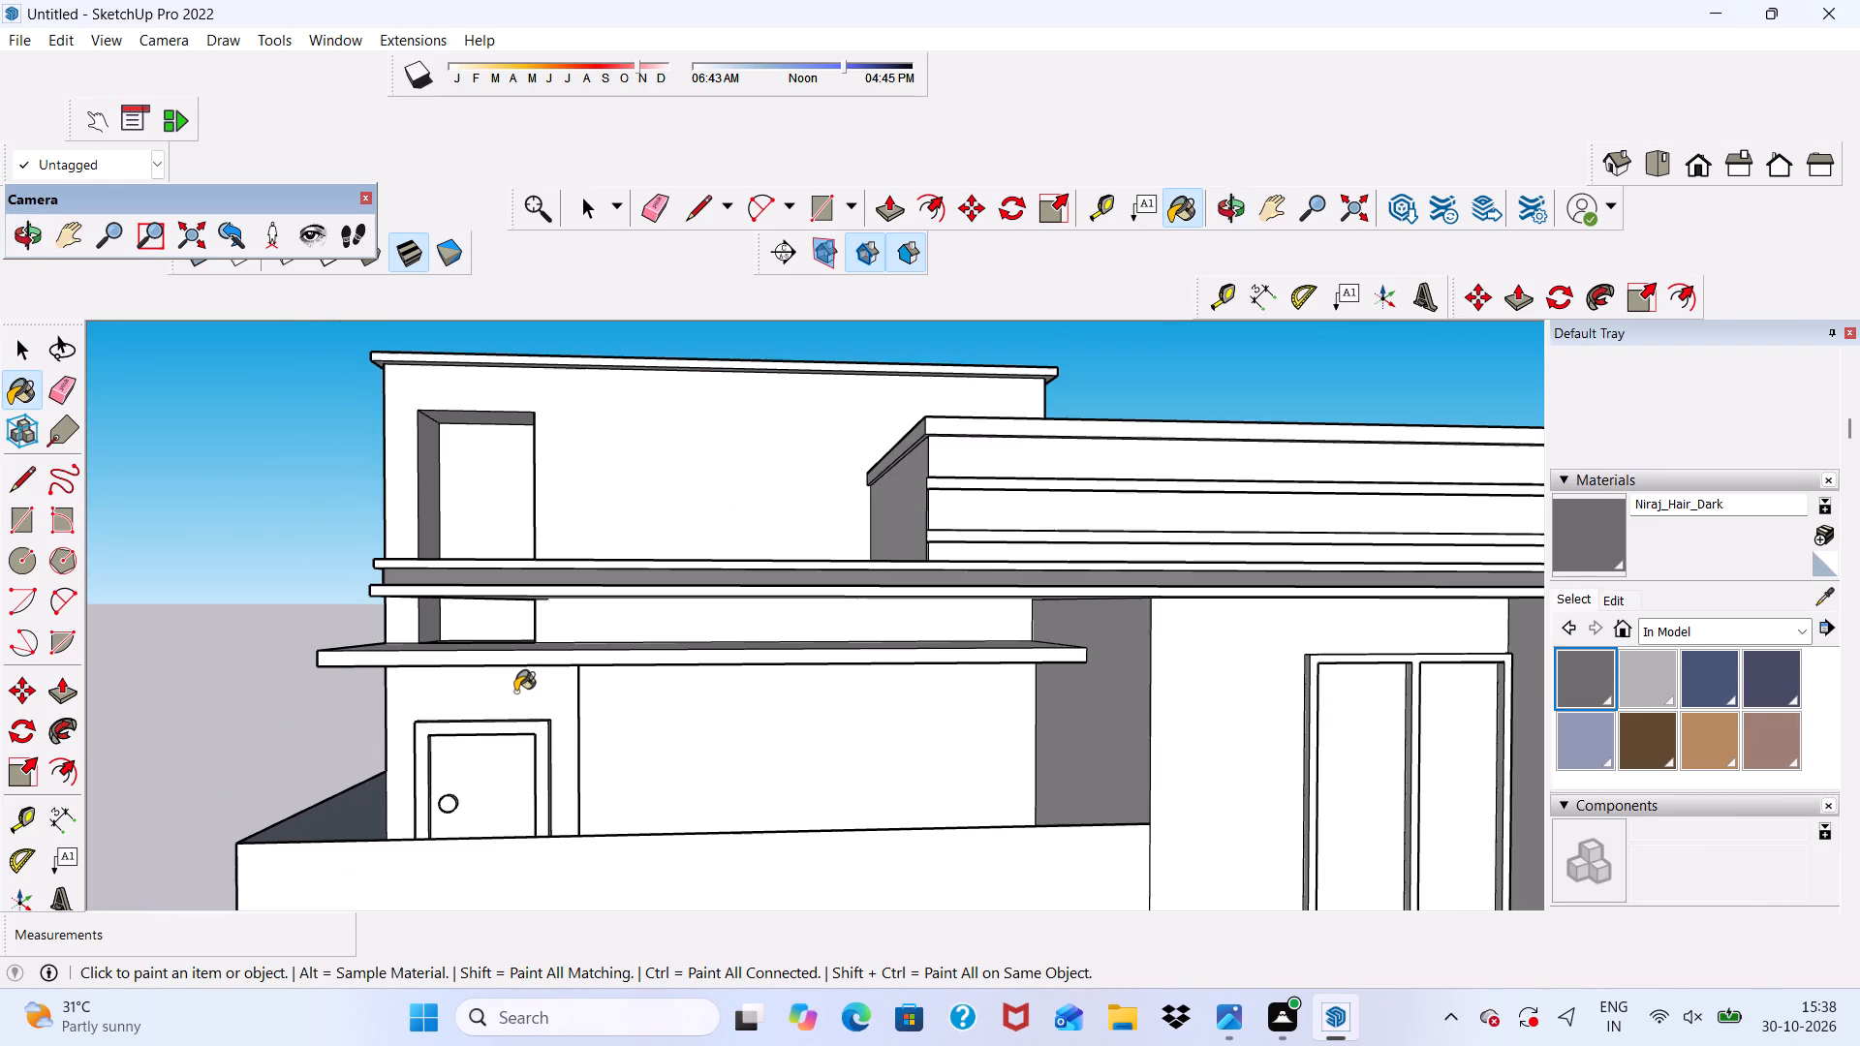
scroll(418, 695, down, 6)
middle_drag(415, 709, 416, 709)
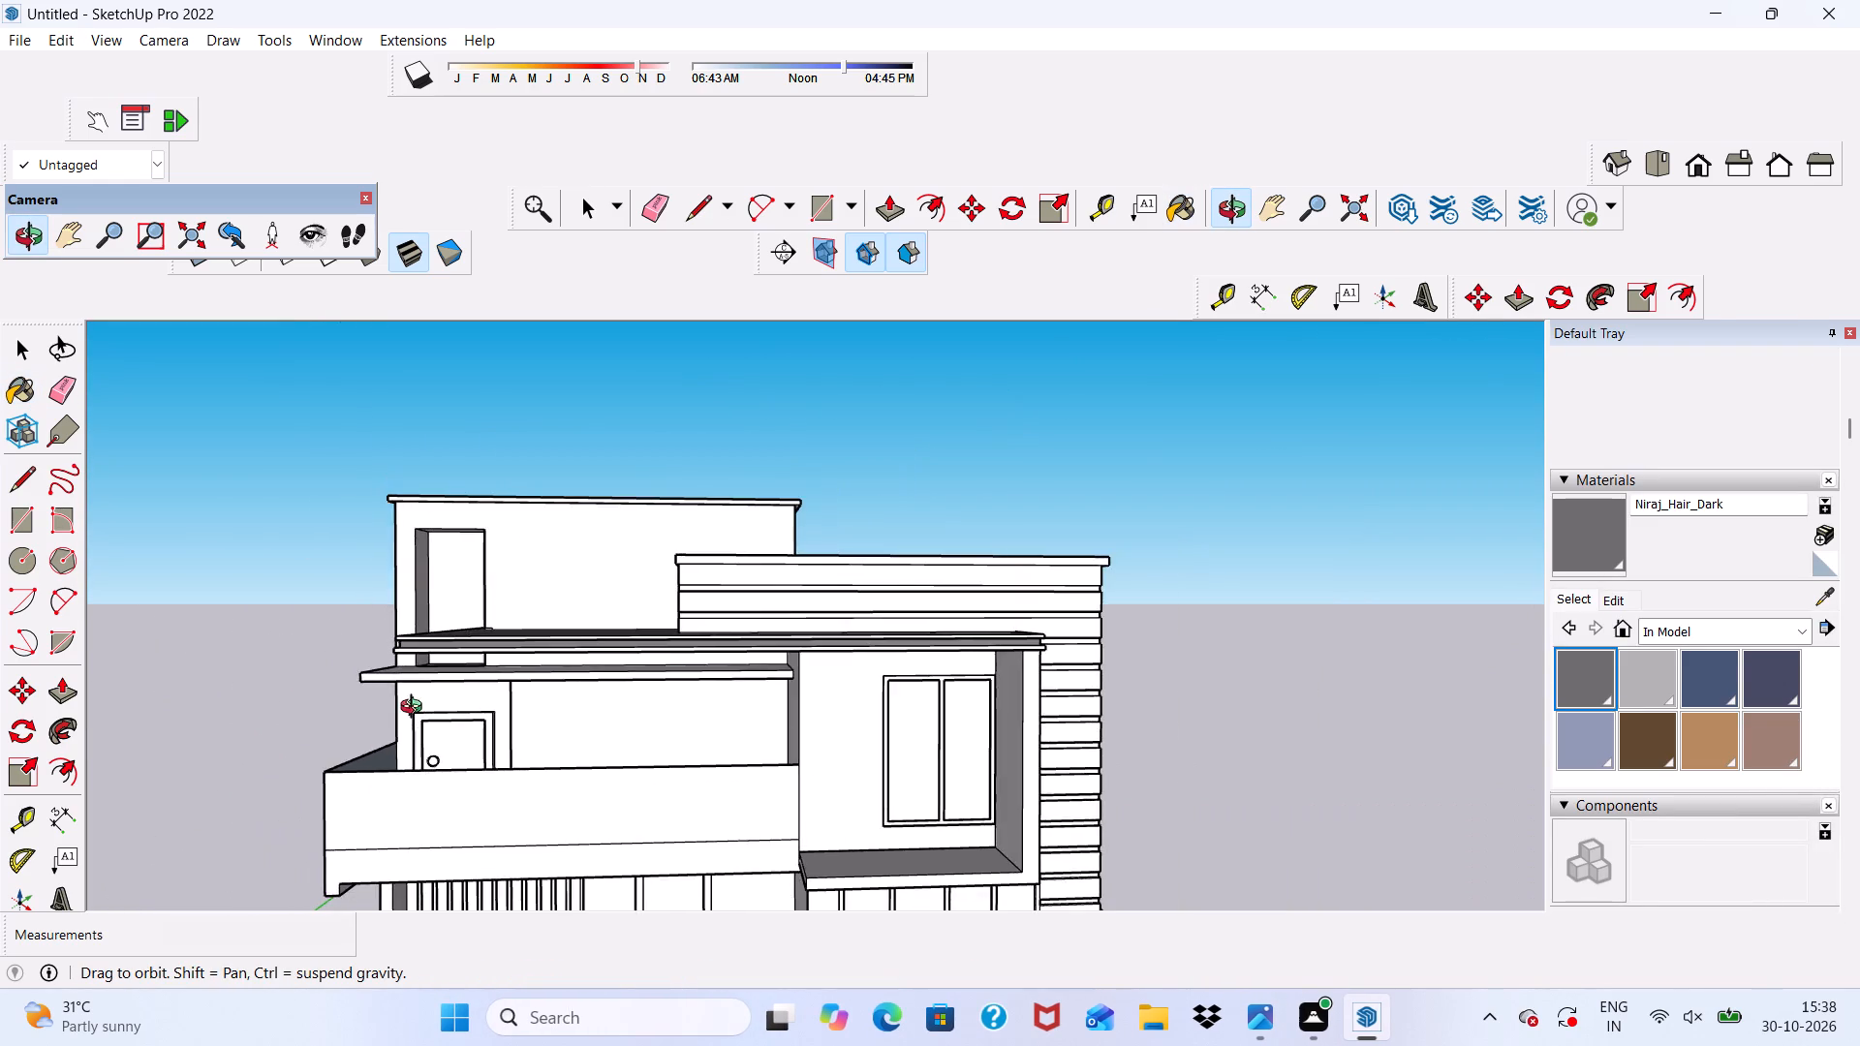
middle_drag(416, 709, 406, 565)
scroll(452, 598, up, 4)
scroll(1076, 650, up, 2)
click(1048, 681)
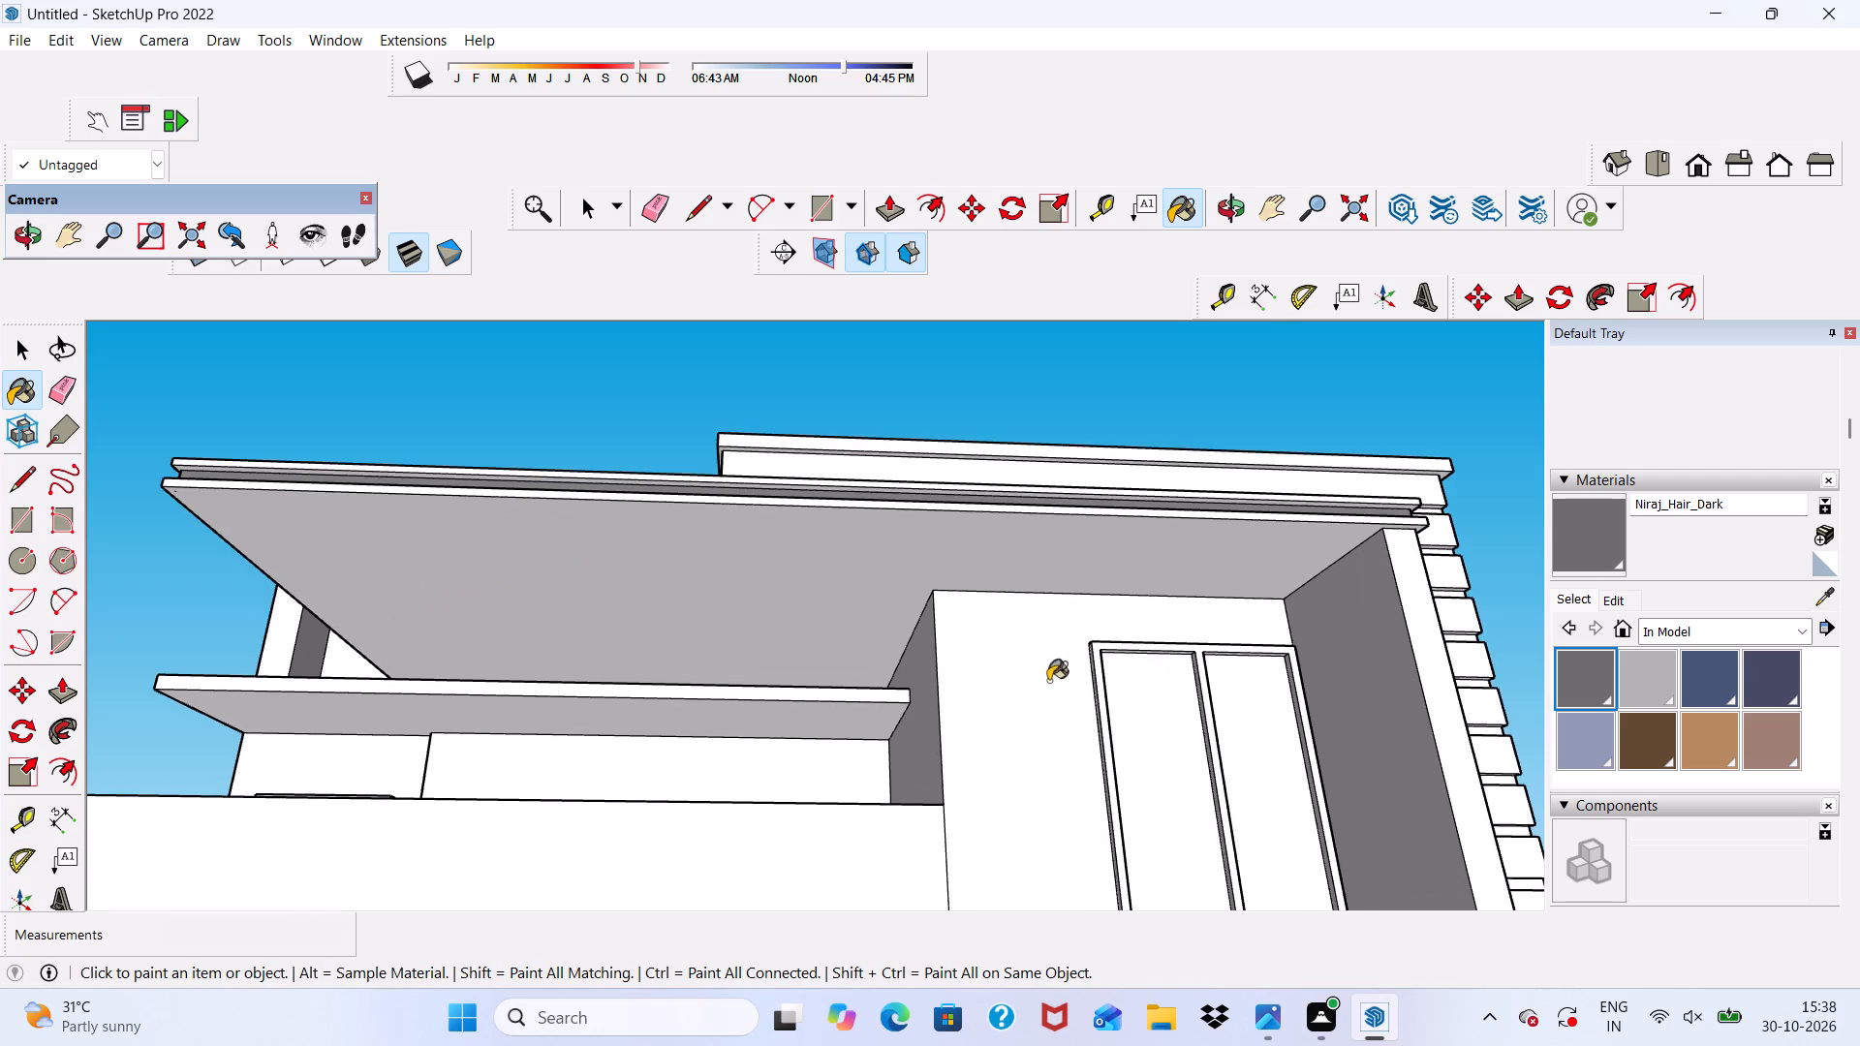
Paint the roof slab's underside and the lower band's front face with Niraj_Hair_Dark.
scroll(927, 585, down, 5)
scroll(937, 600, up, 2)
scroll(937, 600, down, 5)
middle_drag(942, 628, 940, 773)
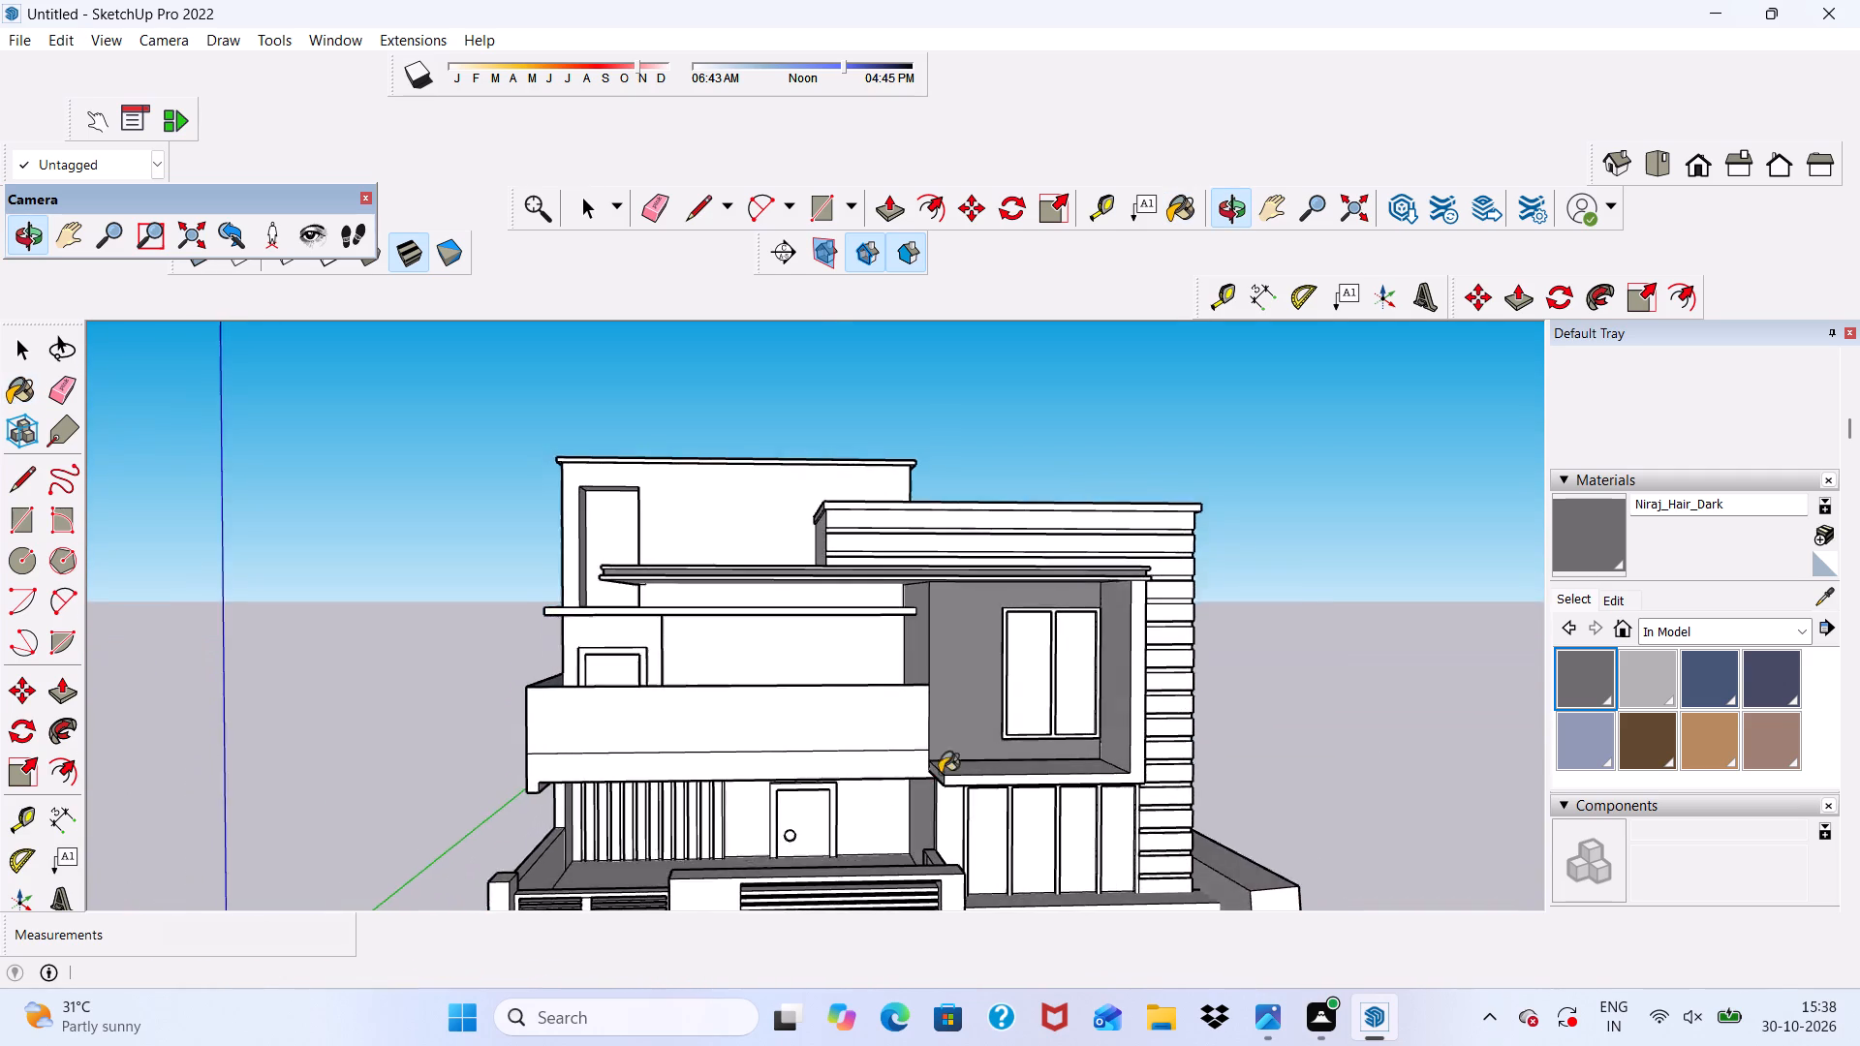
scroll(877, 645, up, 8)
click(817, 516)
scroll(818, 494, up, 6)
click(818, 464)
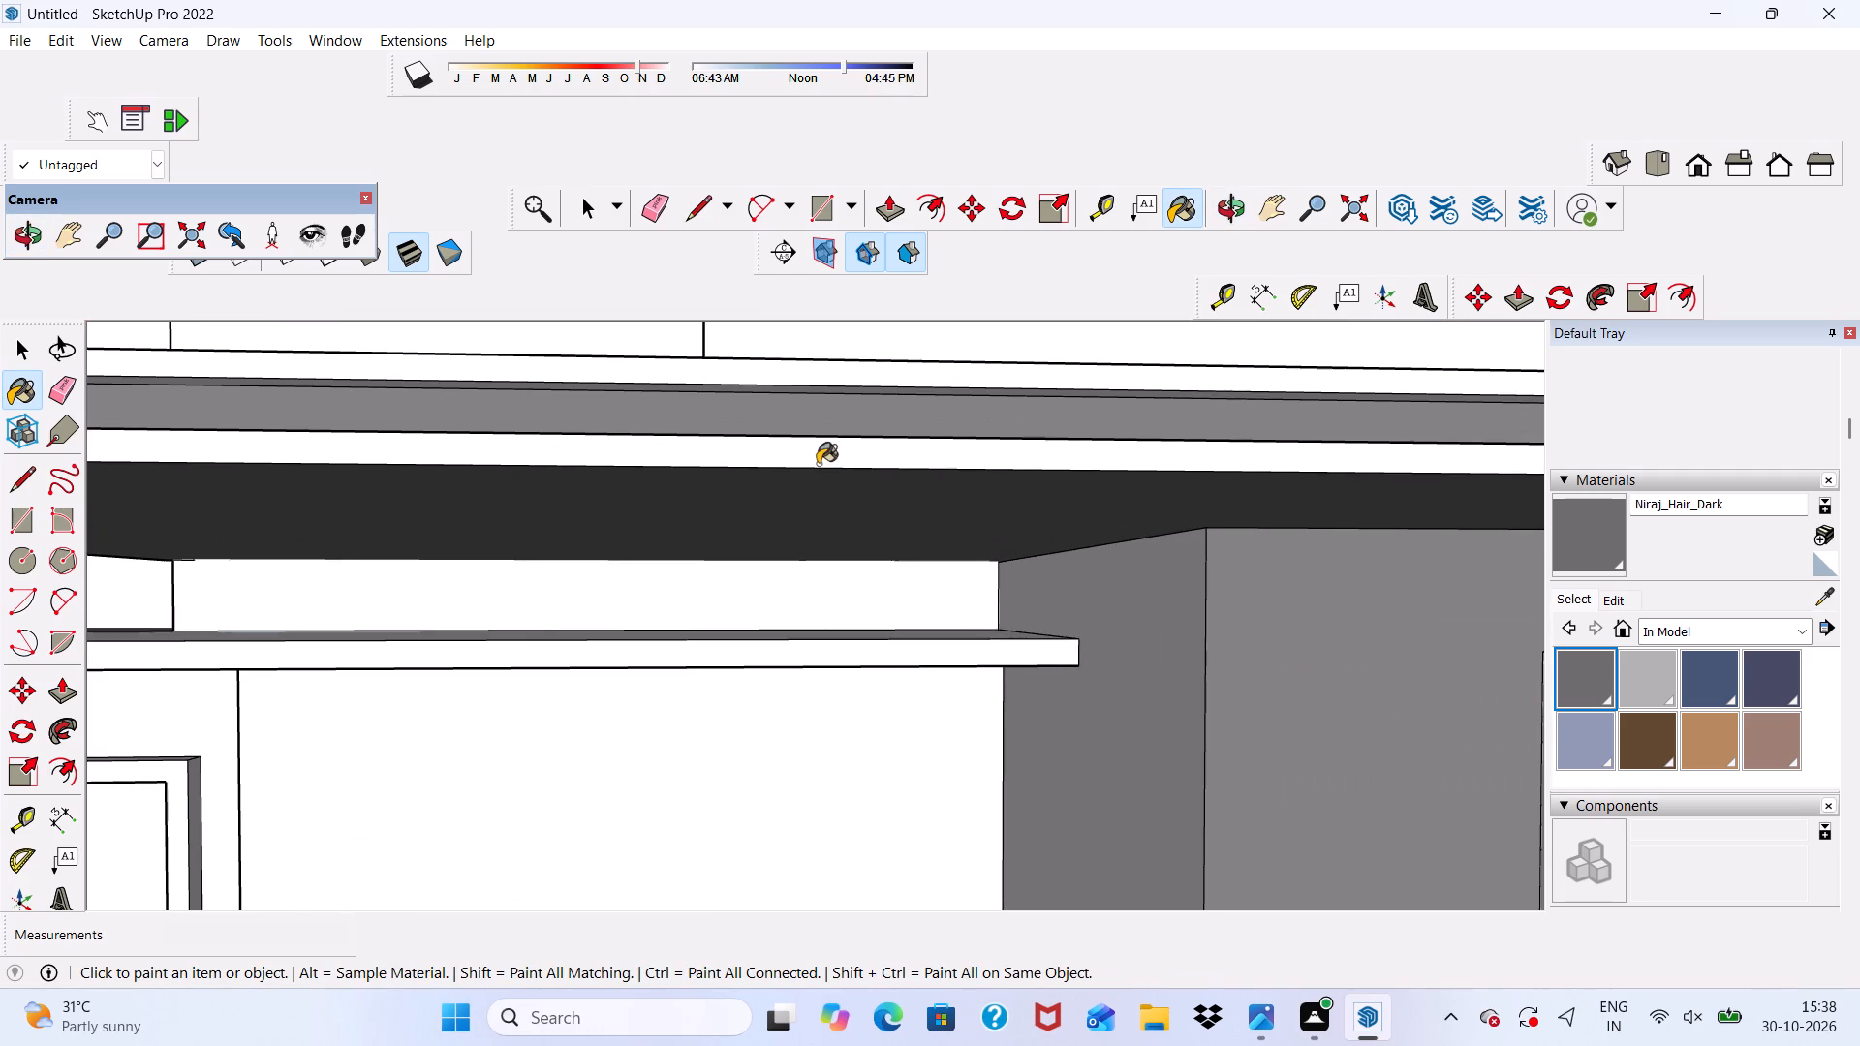
Paint the upper band's front face and the top faces of the front bands with Niraj_Hair_Dark.
scroll(818, 464, down, 10)
middle_drag(810, 659, 816, 747)
scroll(526, 612, up, 5)
scroll(526, 612, down, 2)
scroll(505, 654, up, 3)
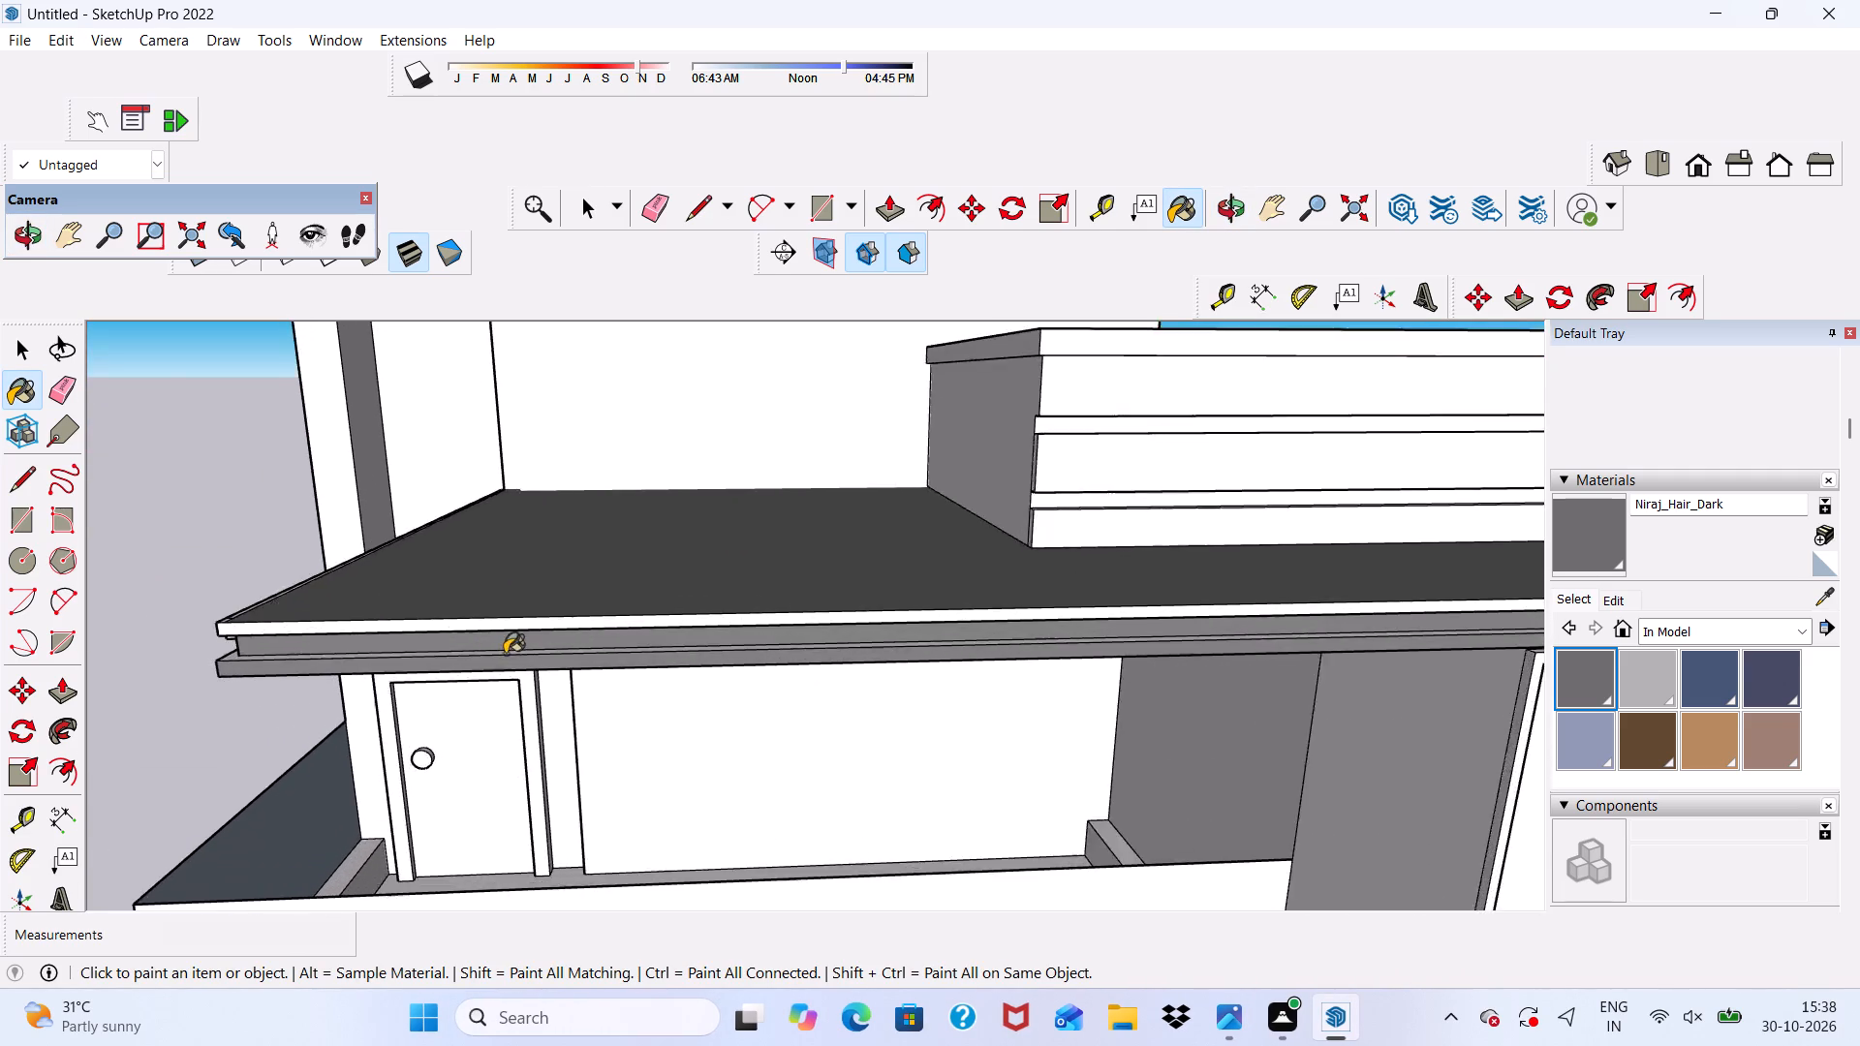
scroll(505, 654, up, 6)
click(508, 616)
scroll(508, 630, up, 9)
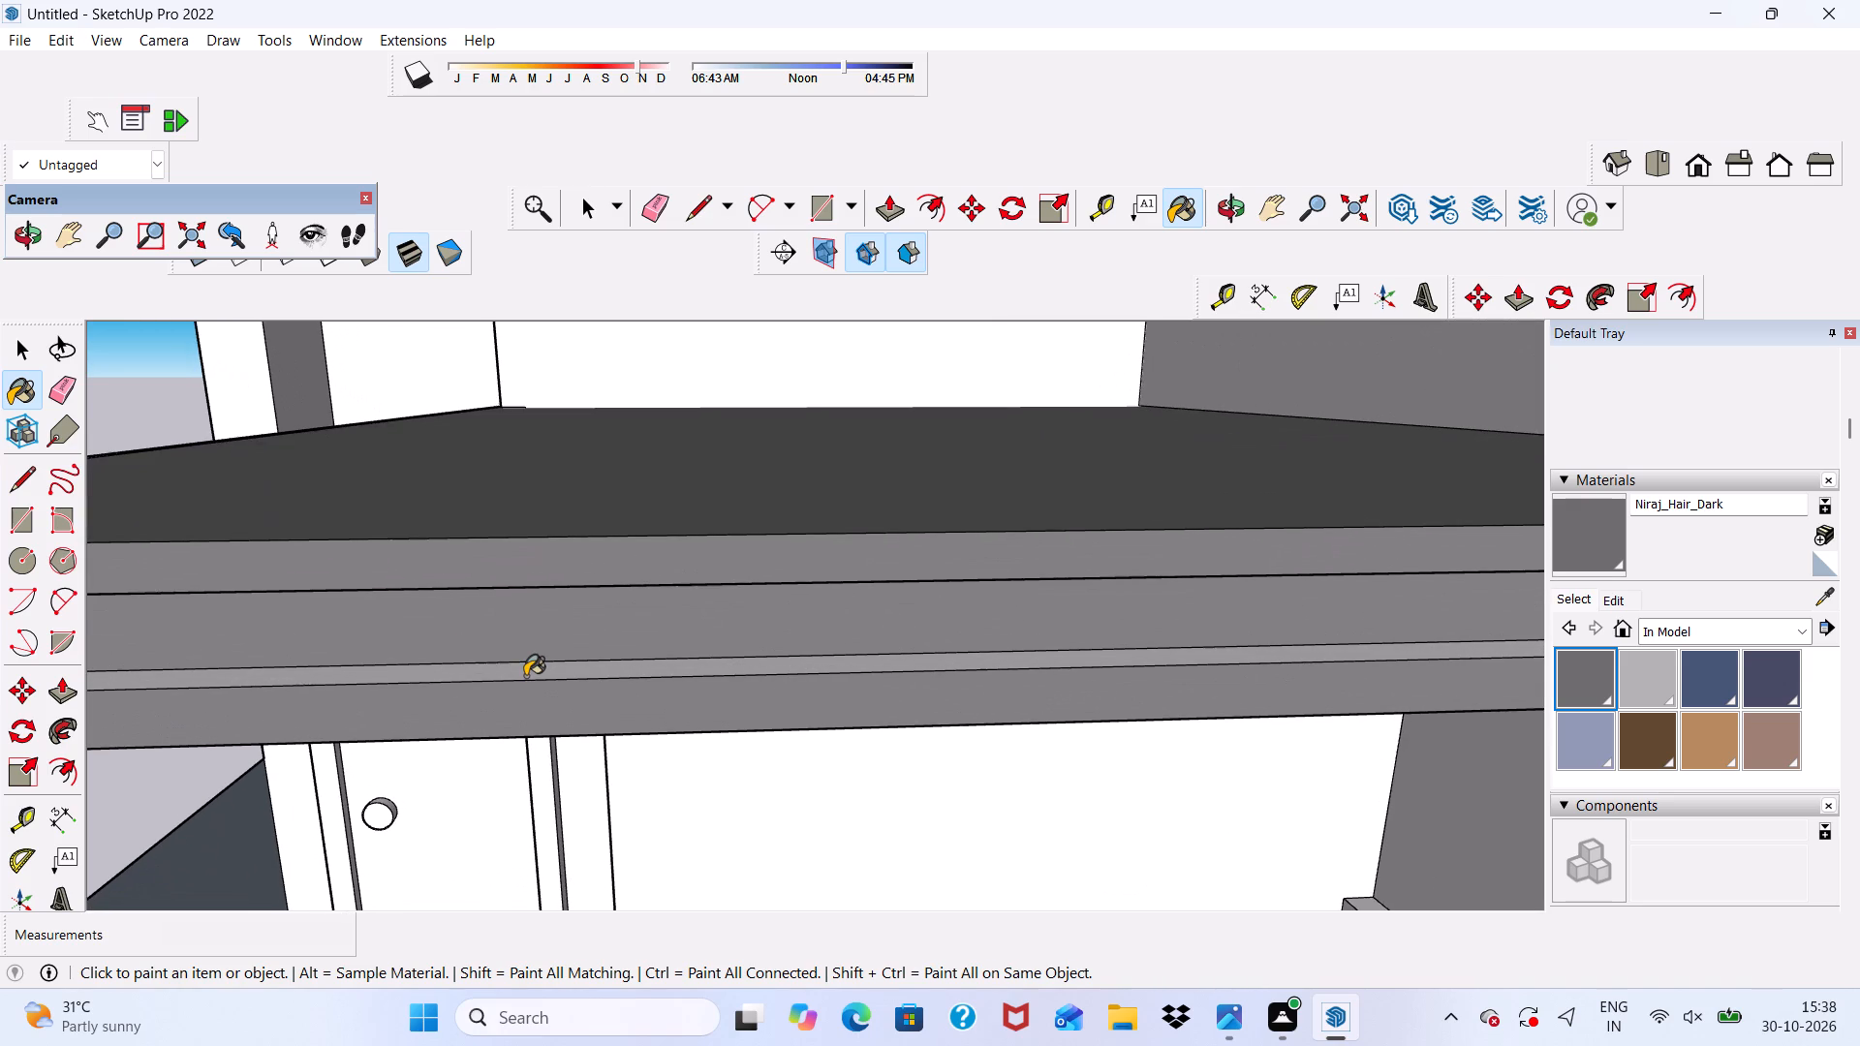
scroll(525, 676, up, 7)
click(525, 676)
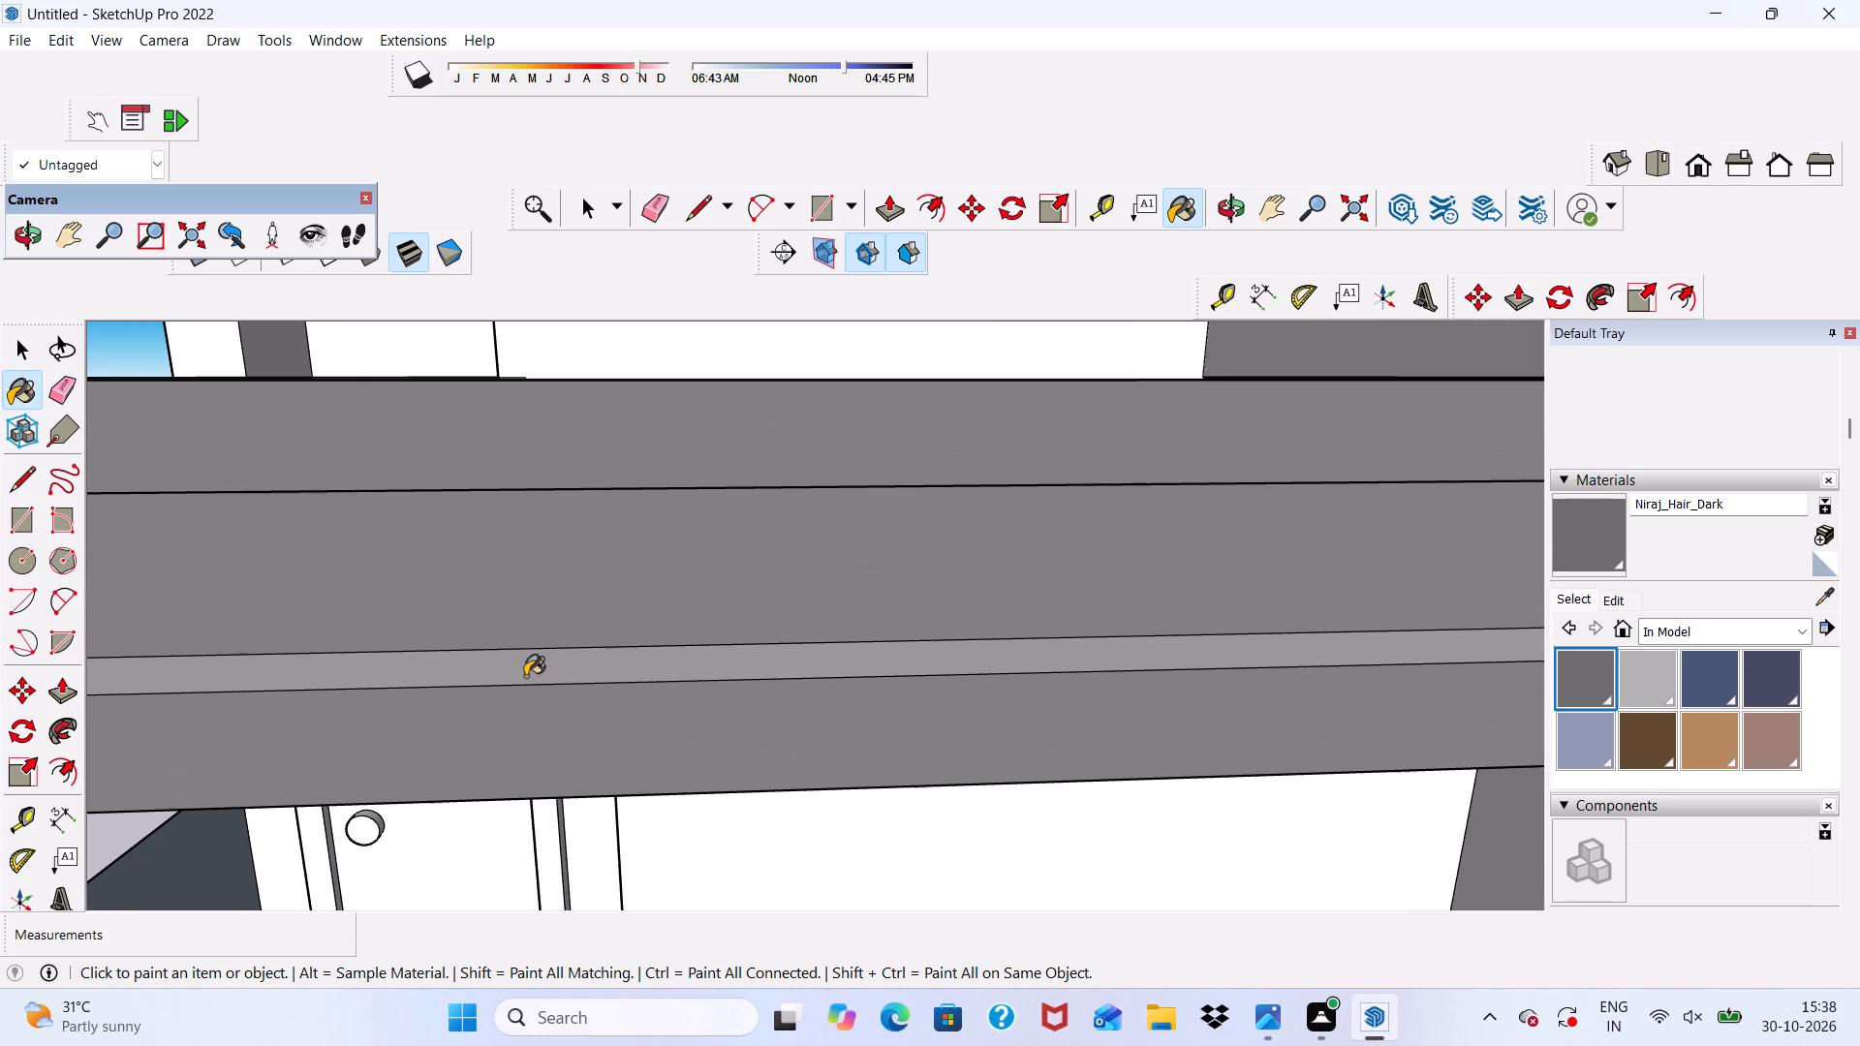
scroll(525, 676, down, 6)
middle_drag(568, 496, 560, 643)
click(517, 476)
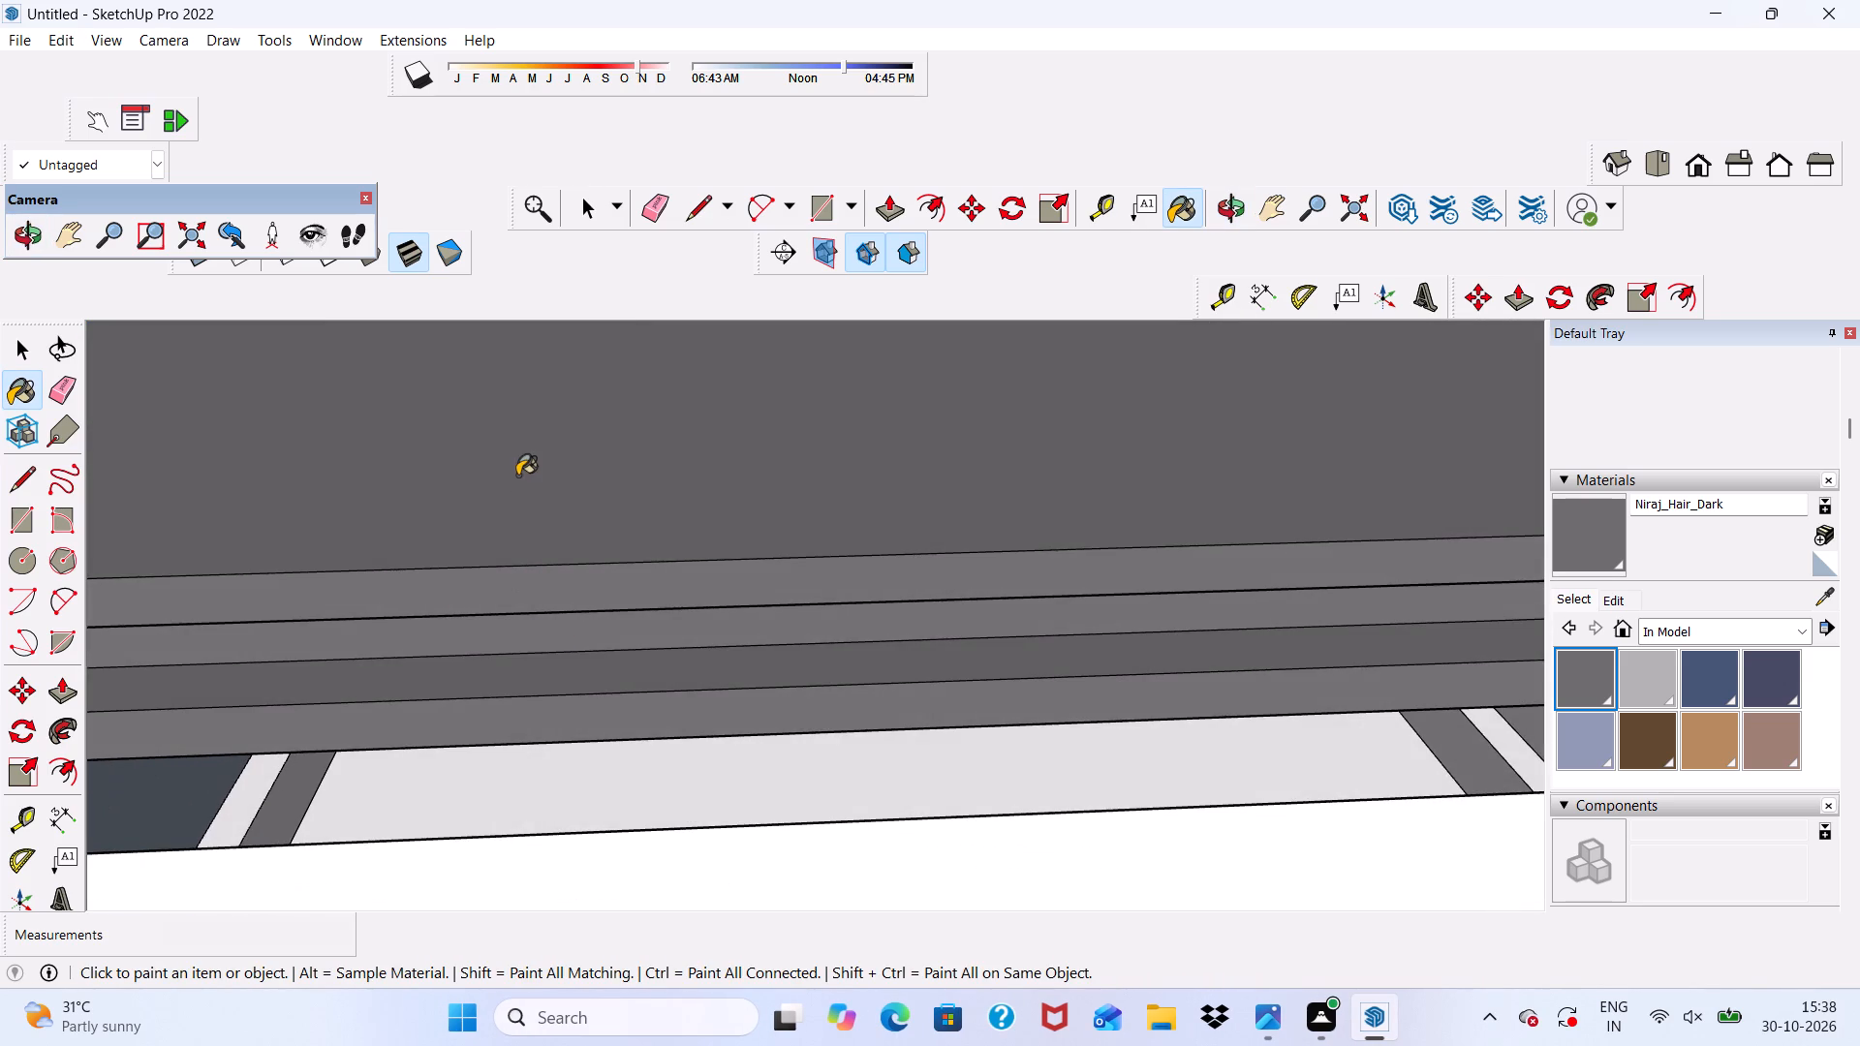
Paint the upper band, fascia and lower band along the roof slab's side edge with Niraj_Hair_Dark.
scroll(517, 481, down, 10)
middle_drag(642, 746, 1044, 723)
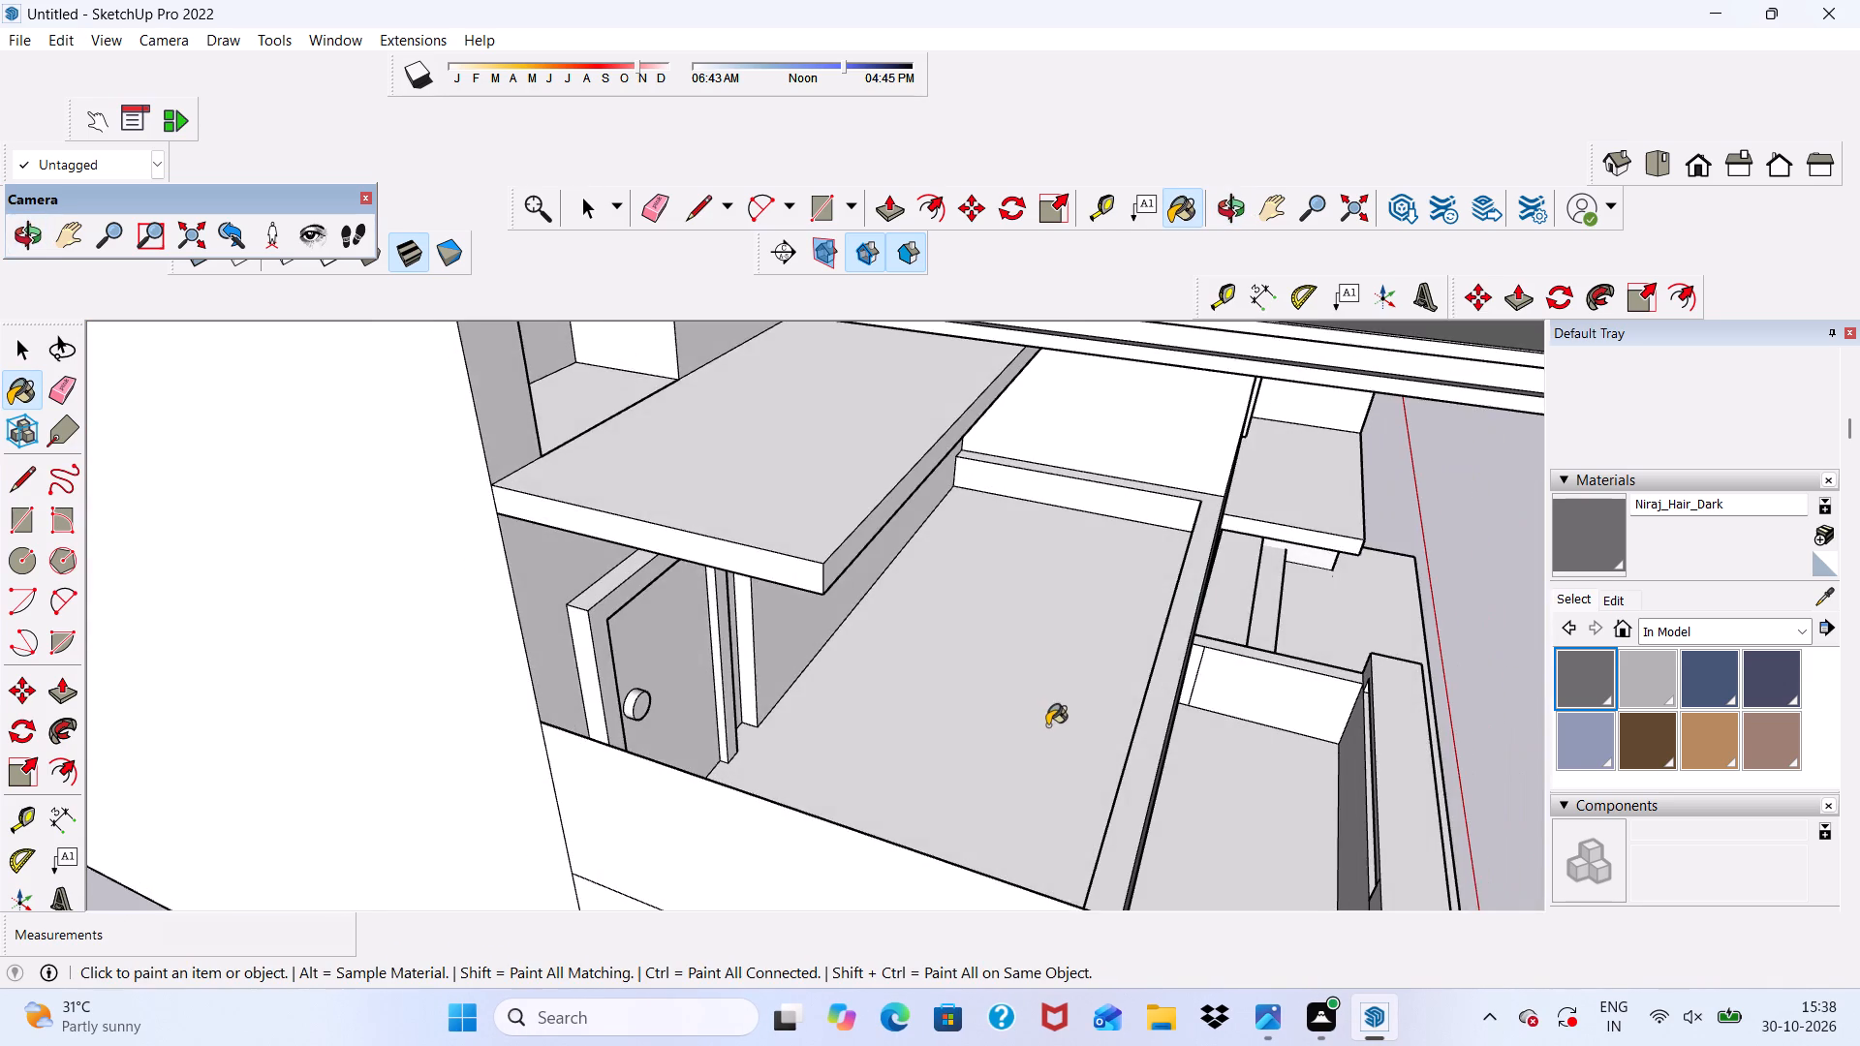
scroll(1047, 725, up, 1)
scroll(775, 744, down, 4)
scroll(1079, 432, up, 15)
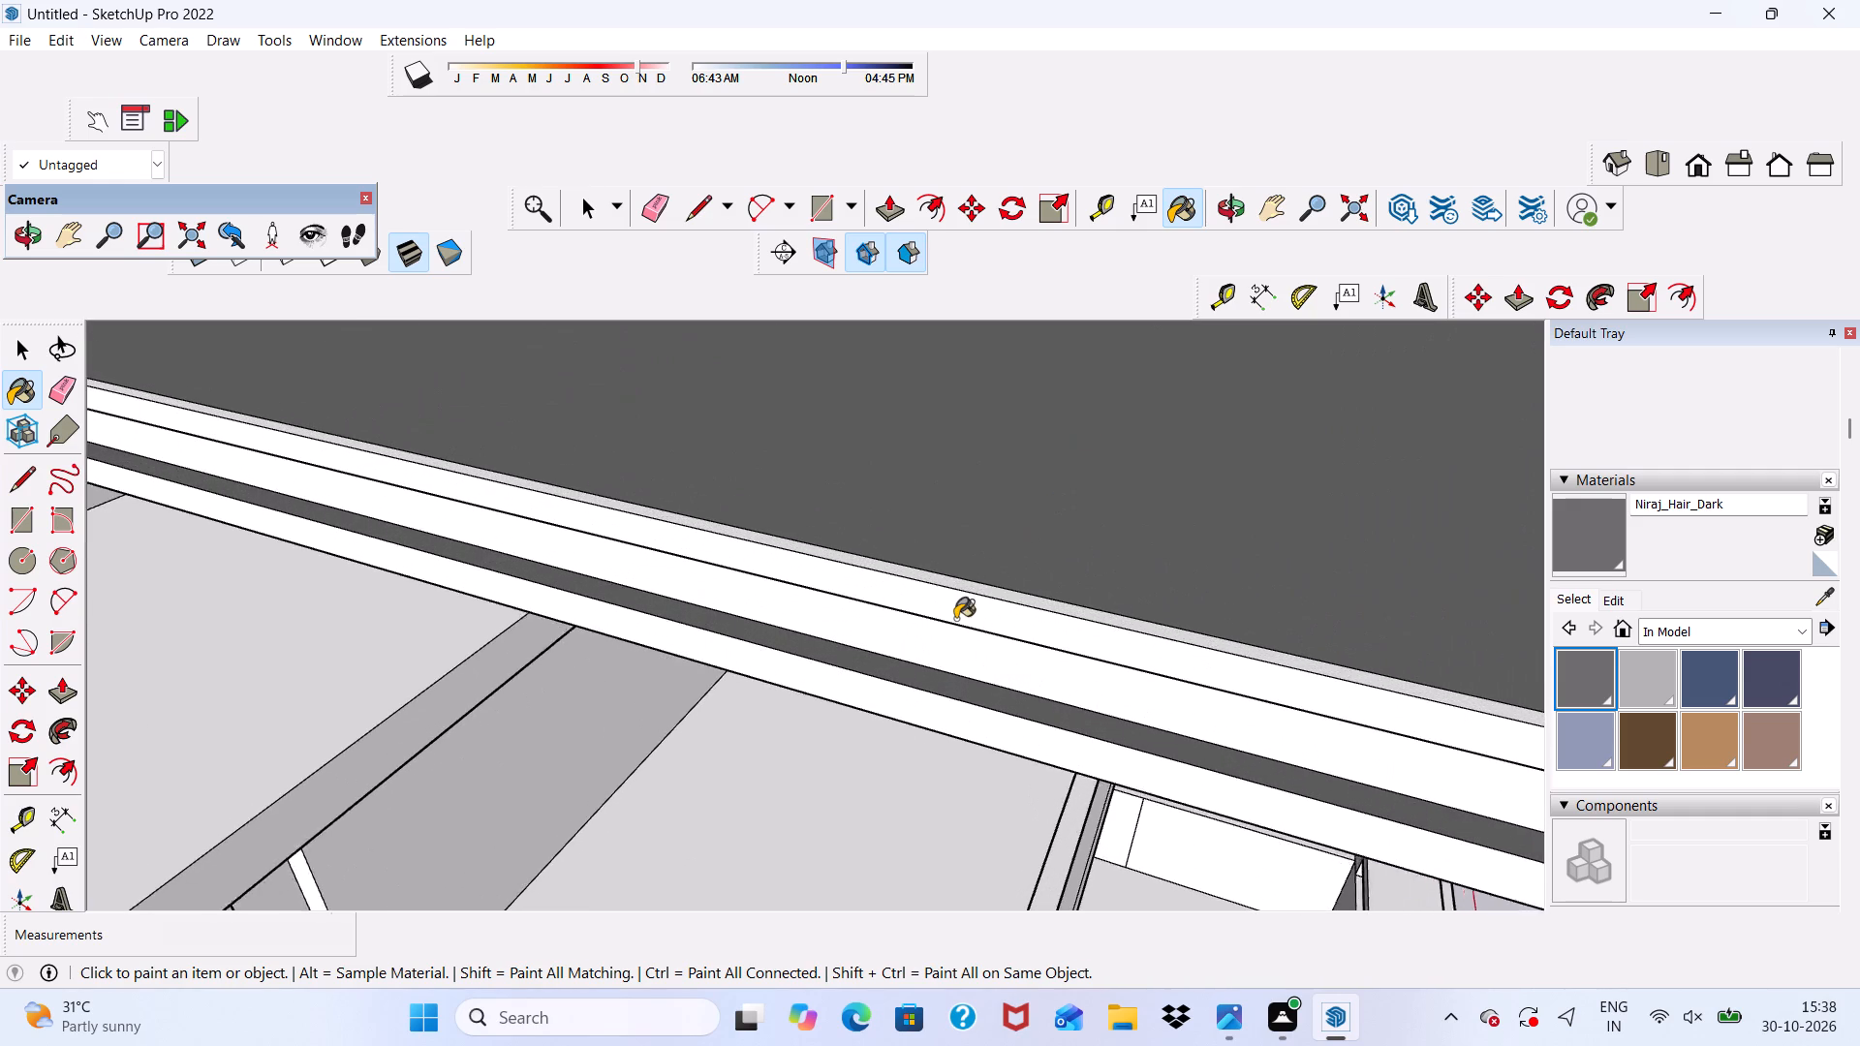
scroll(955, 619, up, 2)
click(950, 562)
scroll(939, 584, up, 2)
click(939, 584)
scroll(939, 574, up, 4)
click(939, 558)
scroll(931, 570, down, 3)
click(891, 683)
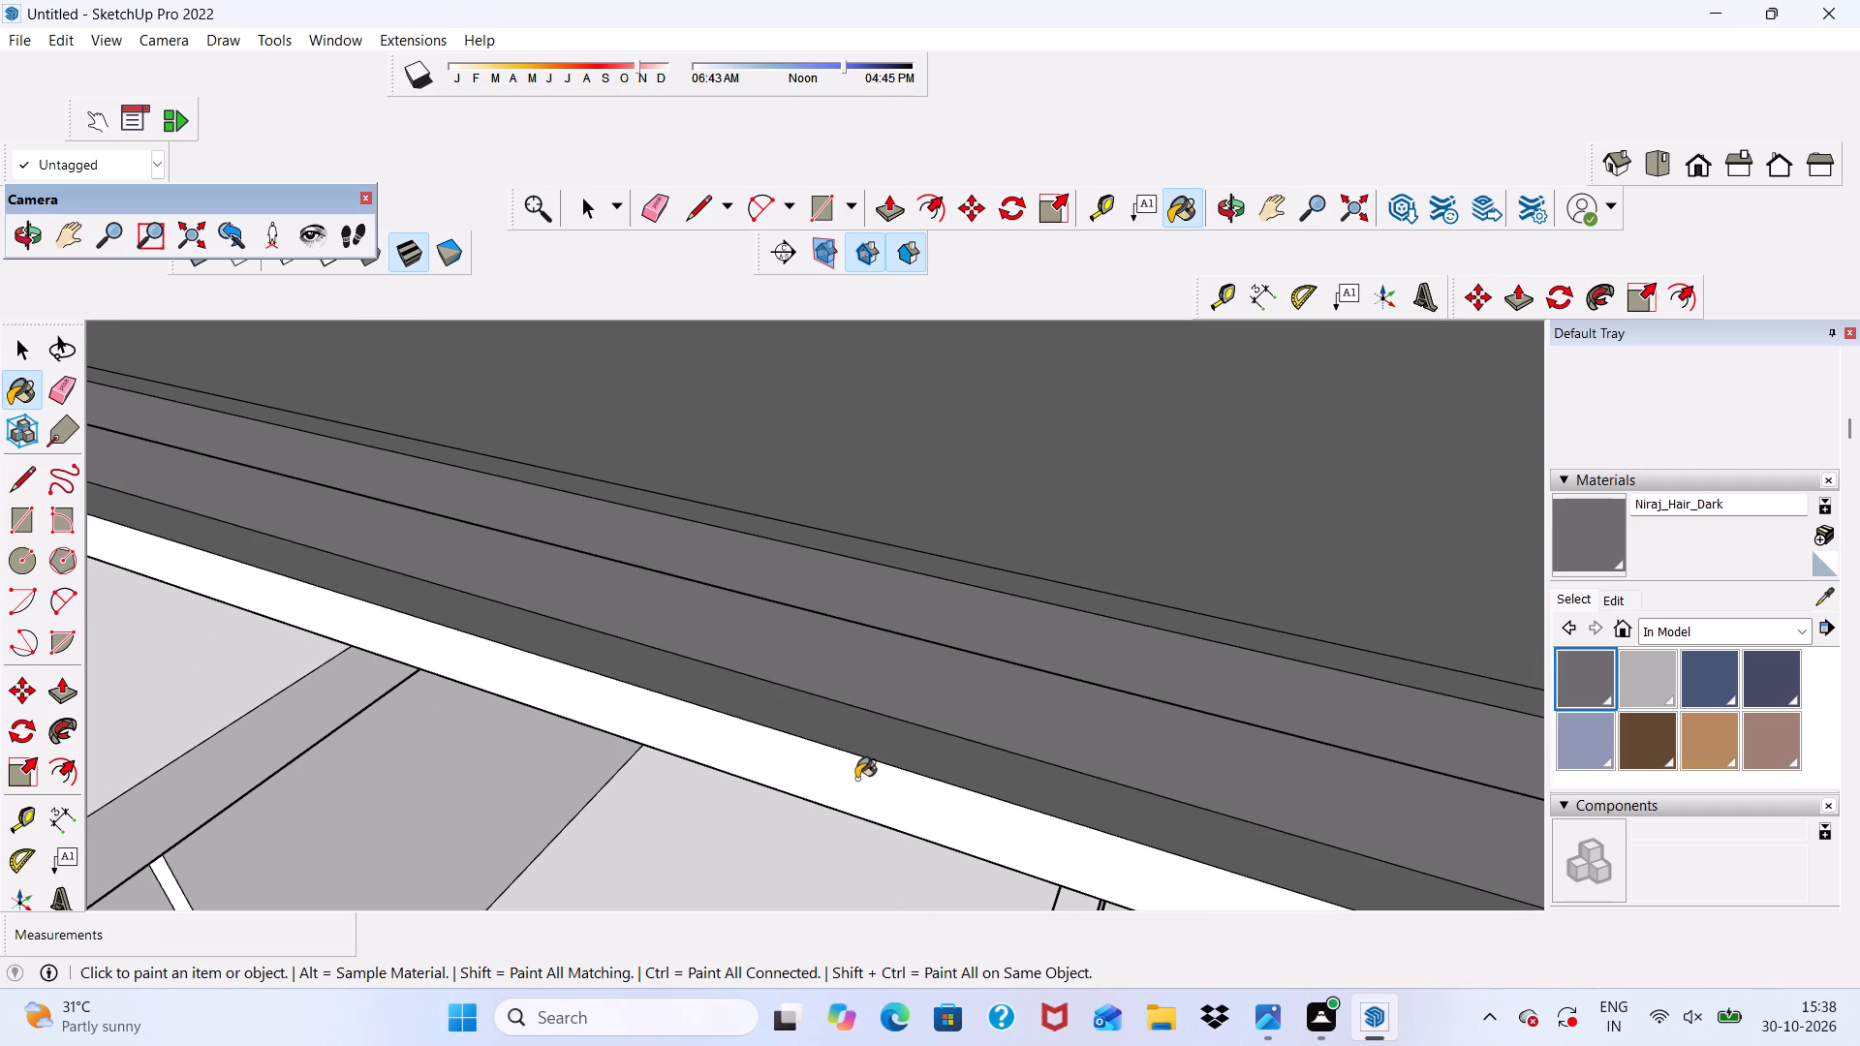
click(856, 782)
Paint the narrow underside of the upper band on the roof slab's side edge with Niraj_Hair_Dark.
scroll(825, 616, down, 5)
middle_drag(816, 658, 706, 350)
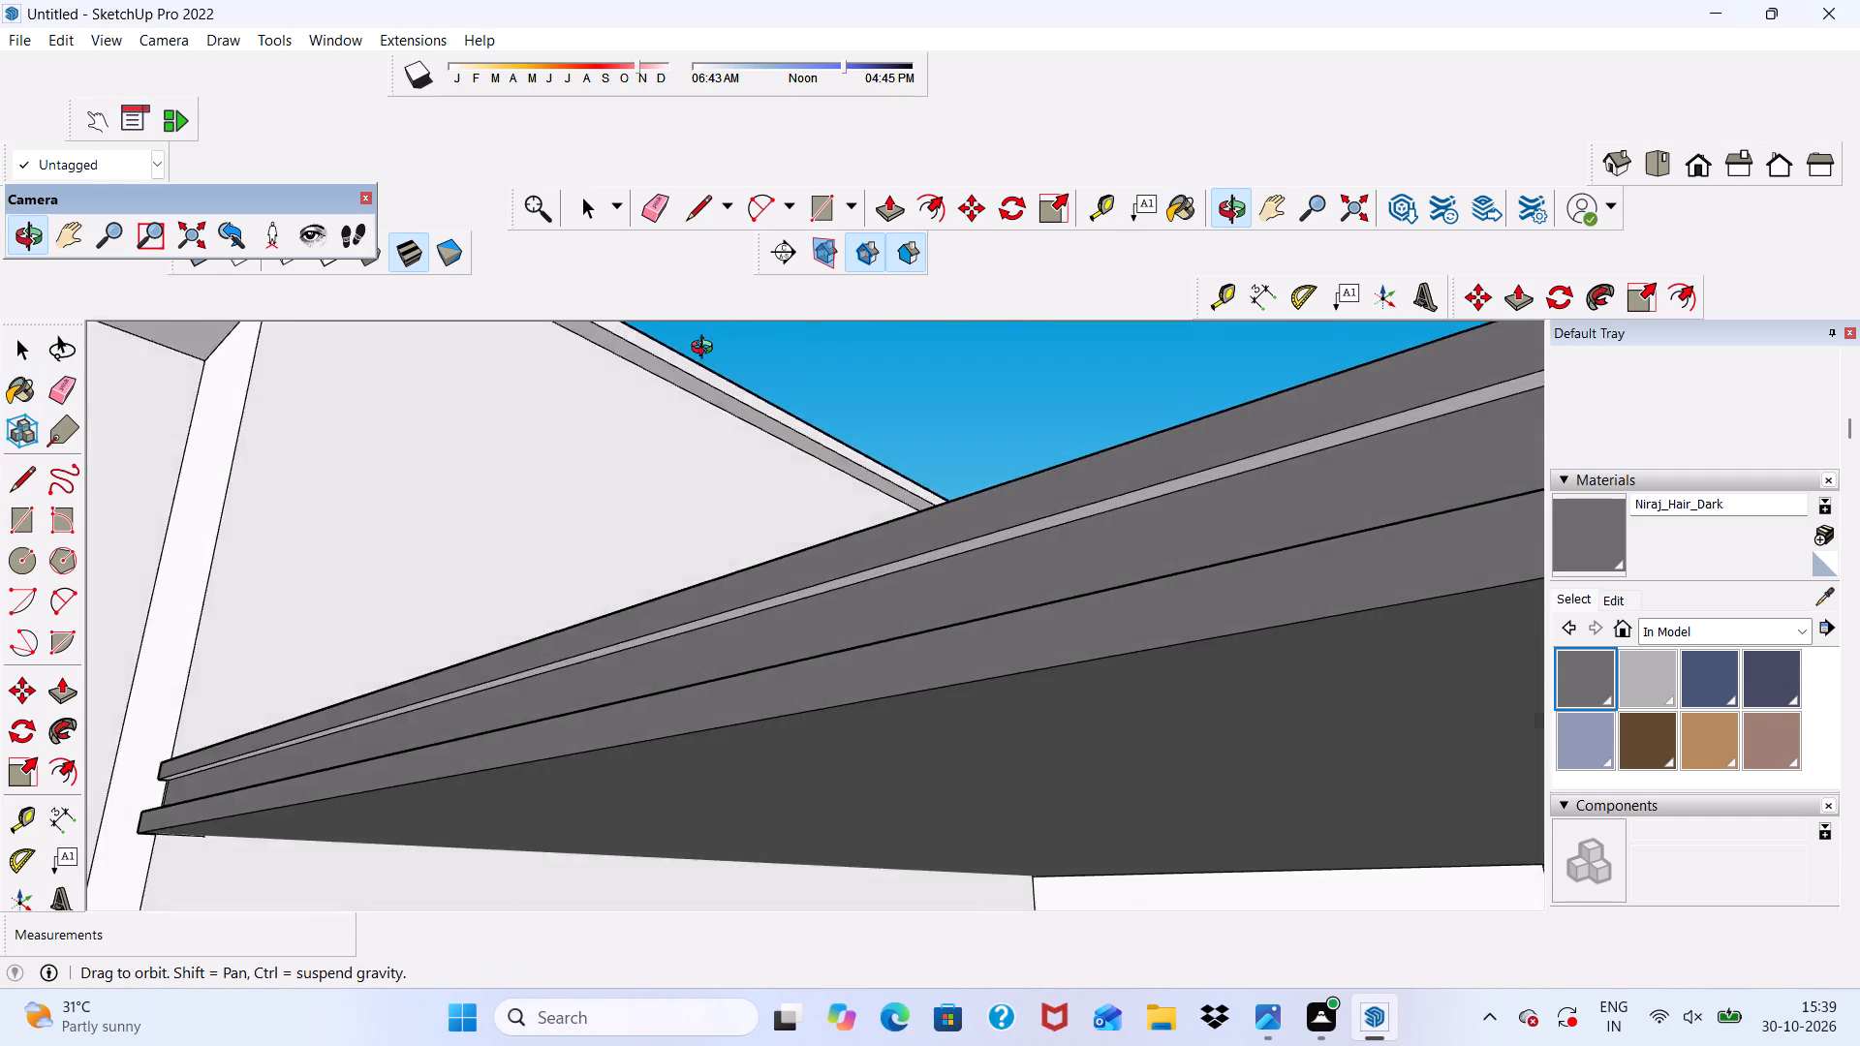
middle_drag(706, 350, 710, 439)
scroll(751, 538, up, 4)
scroll(685, 670, down, 1)
middle_drag(653, 727, 862, 722)
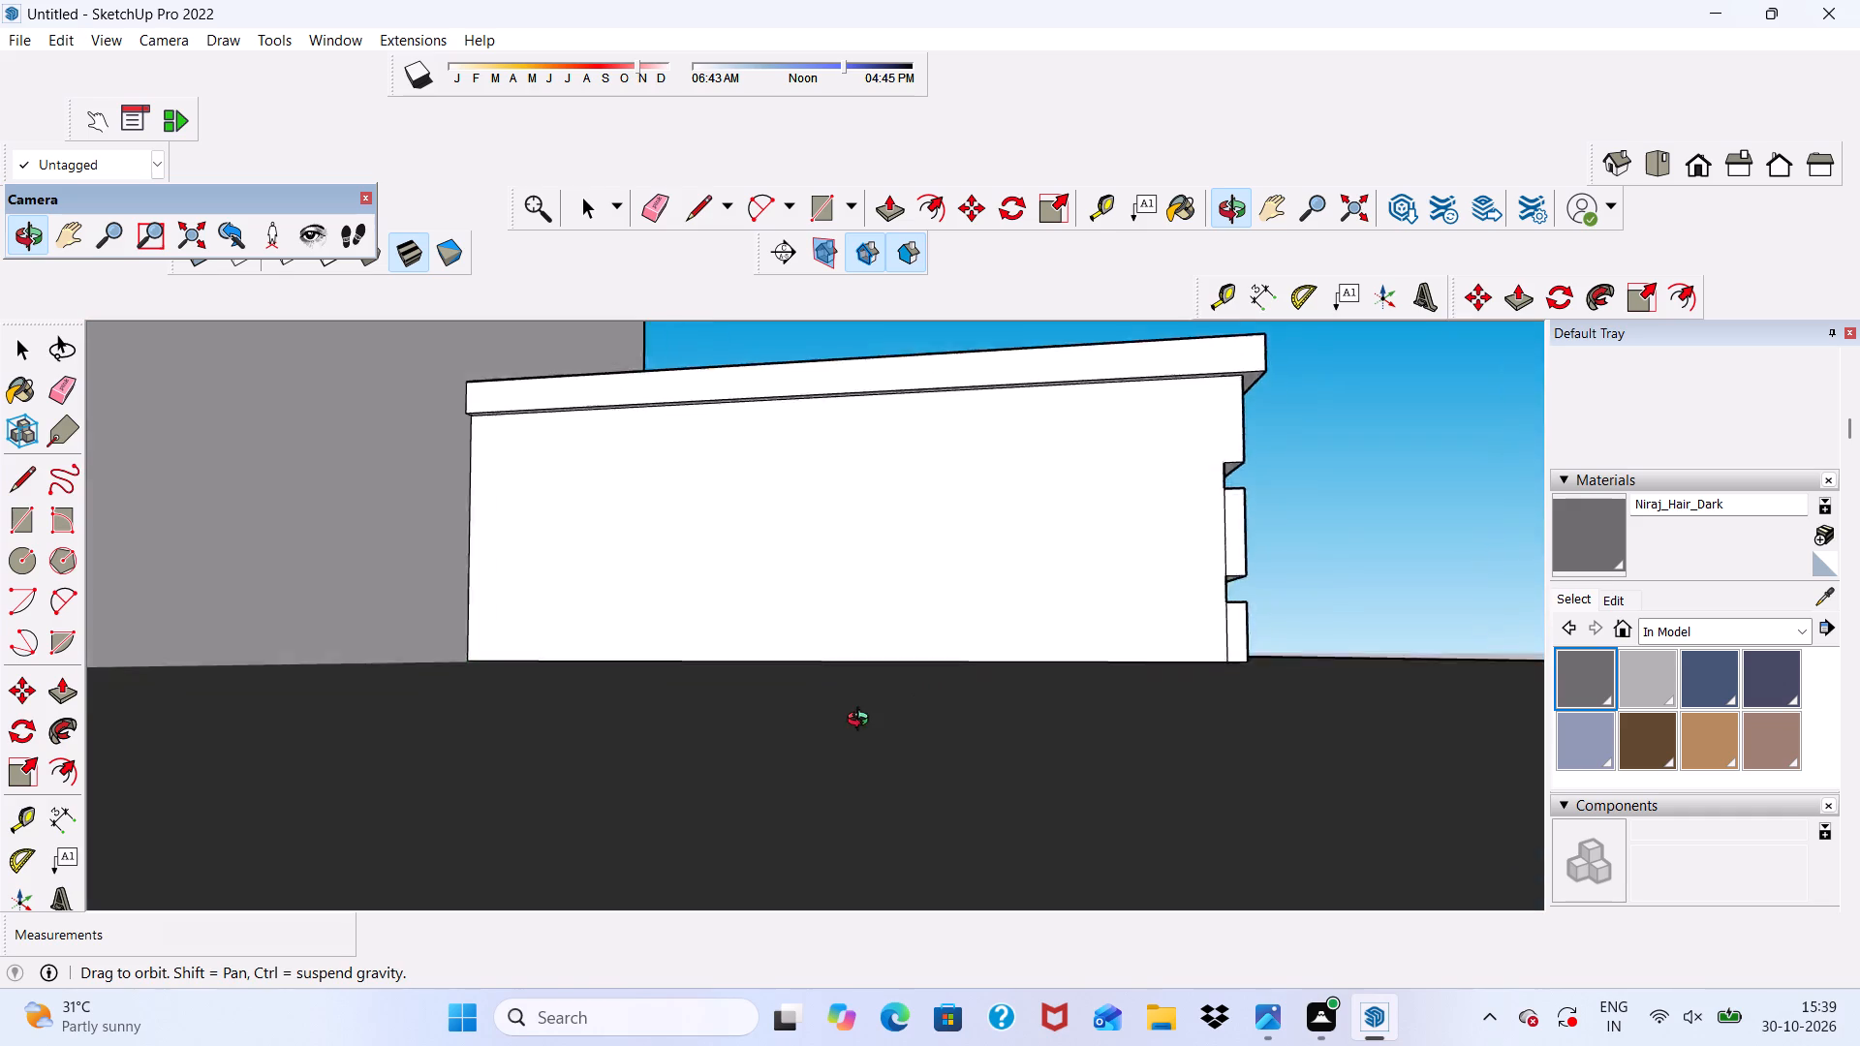
middle_drag(862, 722, 872, 729)
scroll(876, 717, up, 1)
scroll(804, 517, down, 8)
scroll(806, 600, up, 15)
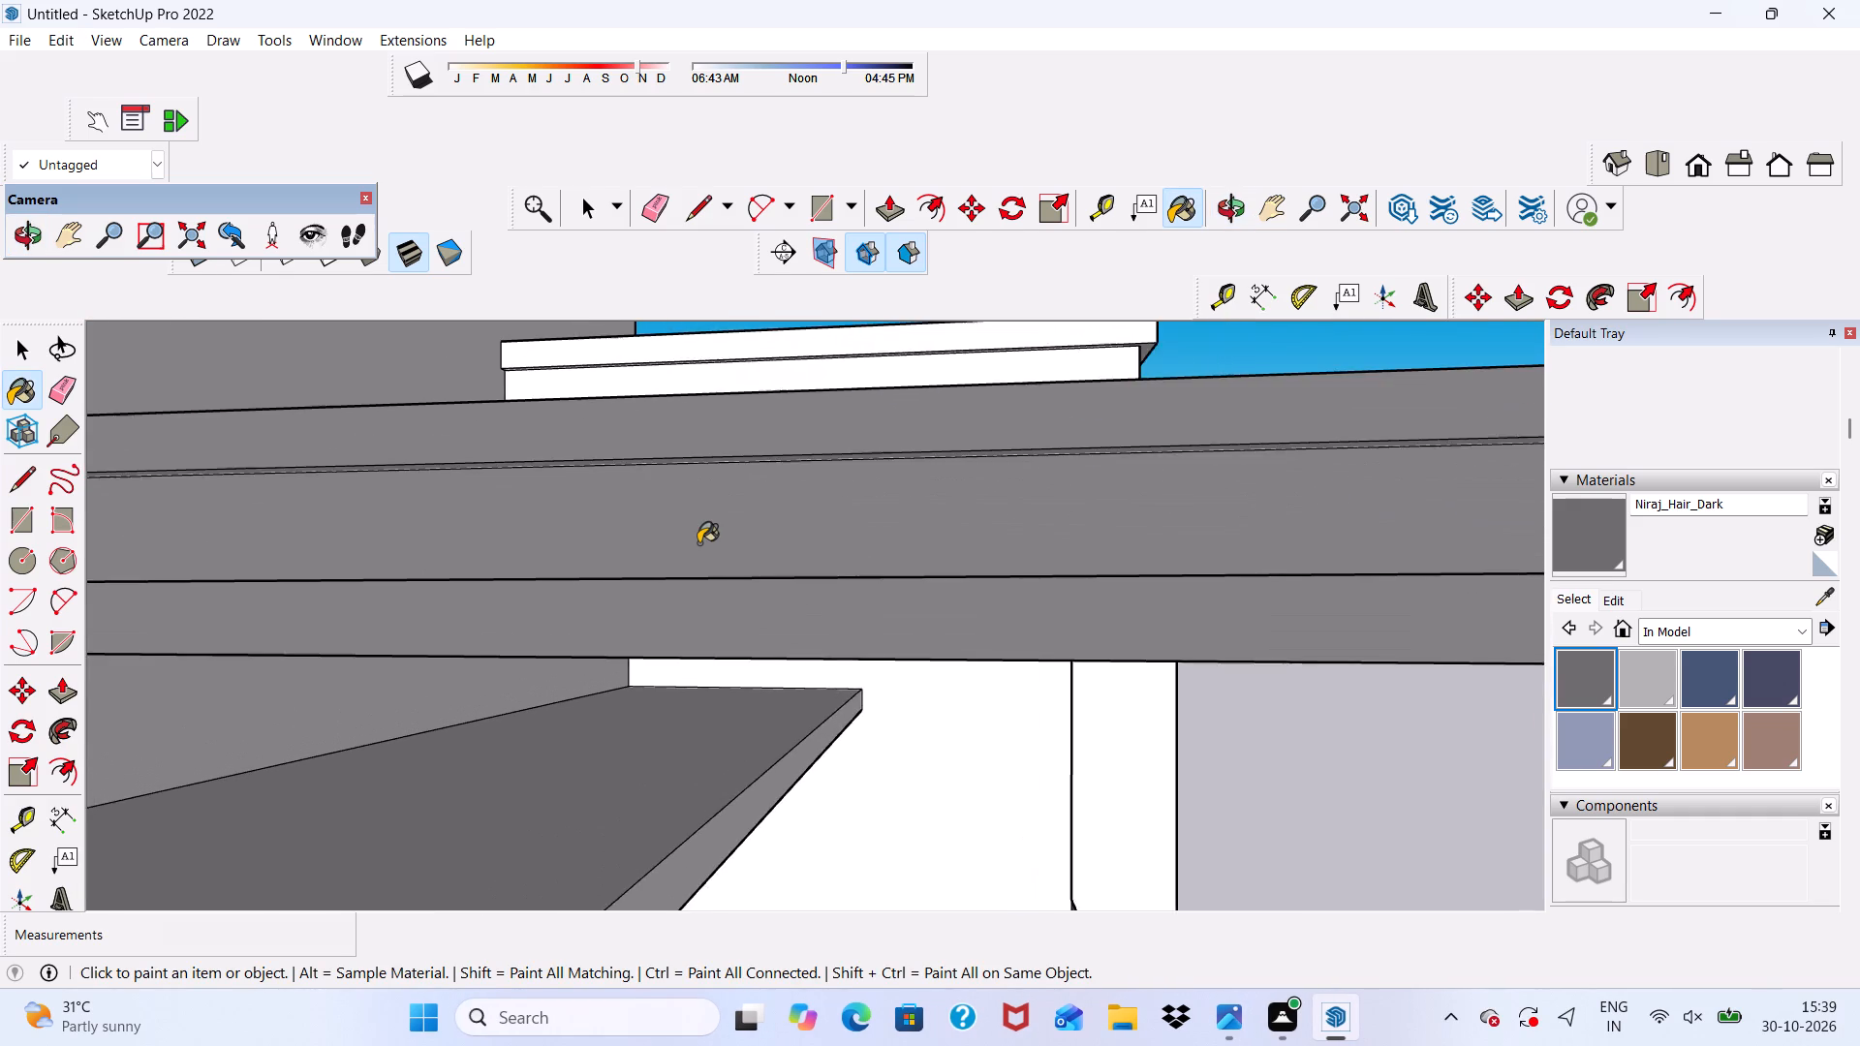
scroll(698, 543, up, 1)
middle_drag(698, 543, 692, 495)
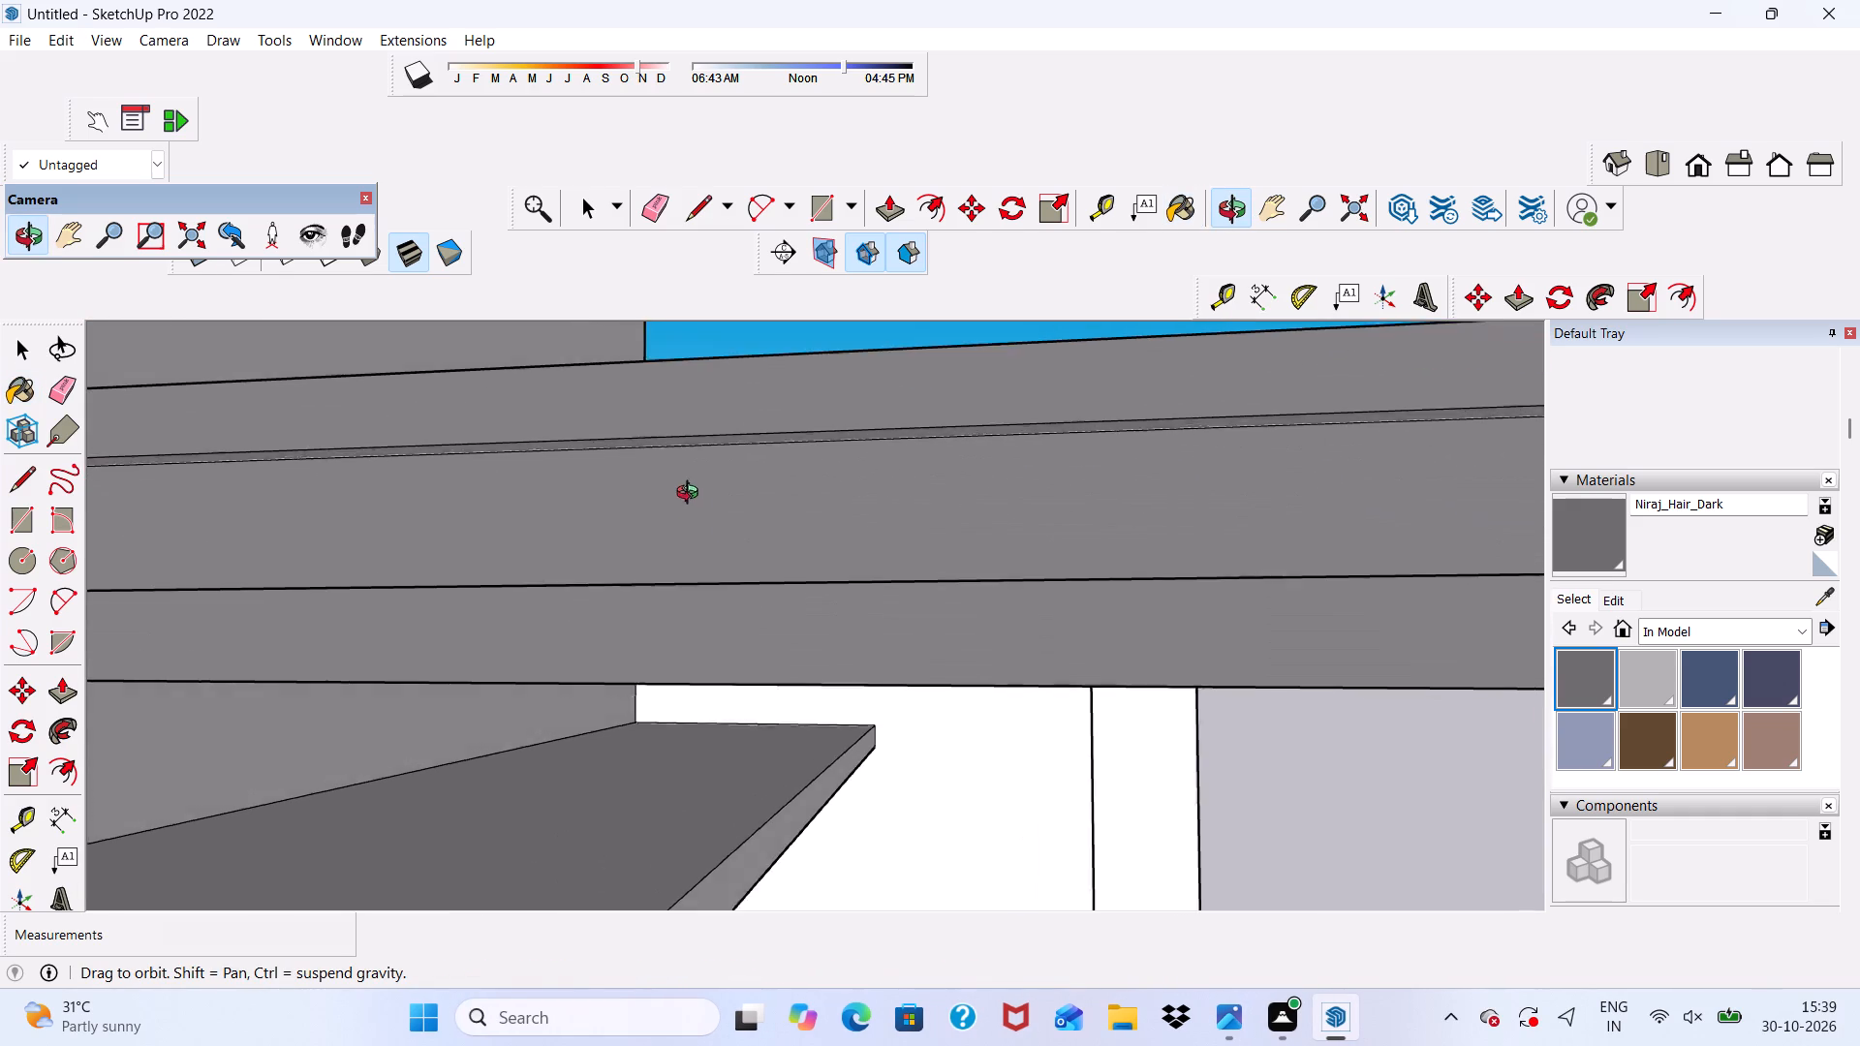
middle_drag(692, 495, 687, 429)
scroll(687, 430, up, 4)
click(687, 446)
Paint the remaining white corner faces of the upper and lower bands with Niraj_Hair_Dark, including the upper corner's top face.
scroll(687, 464, down, 2)
middle_drag(718, 572, 686, 743)
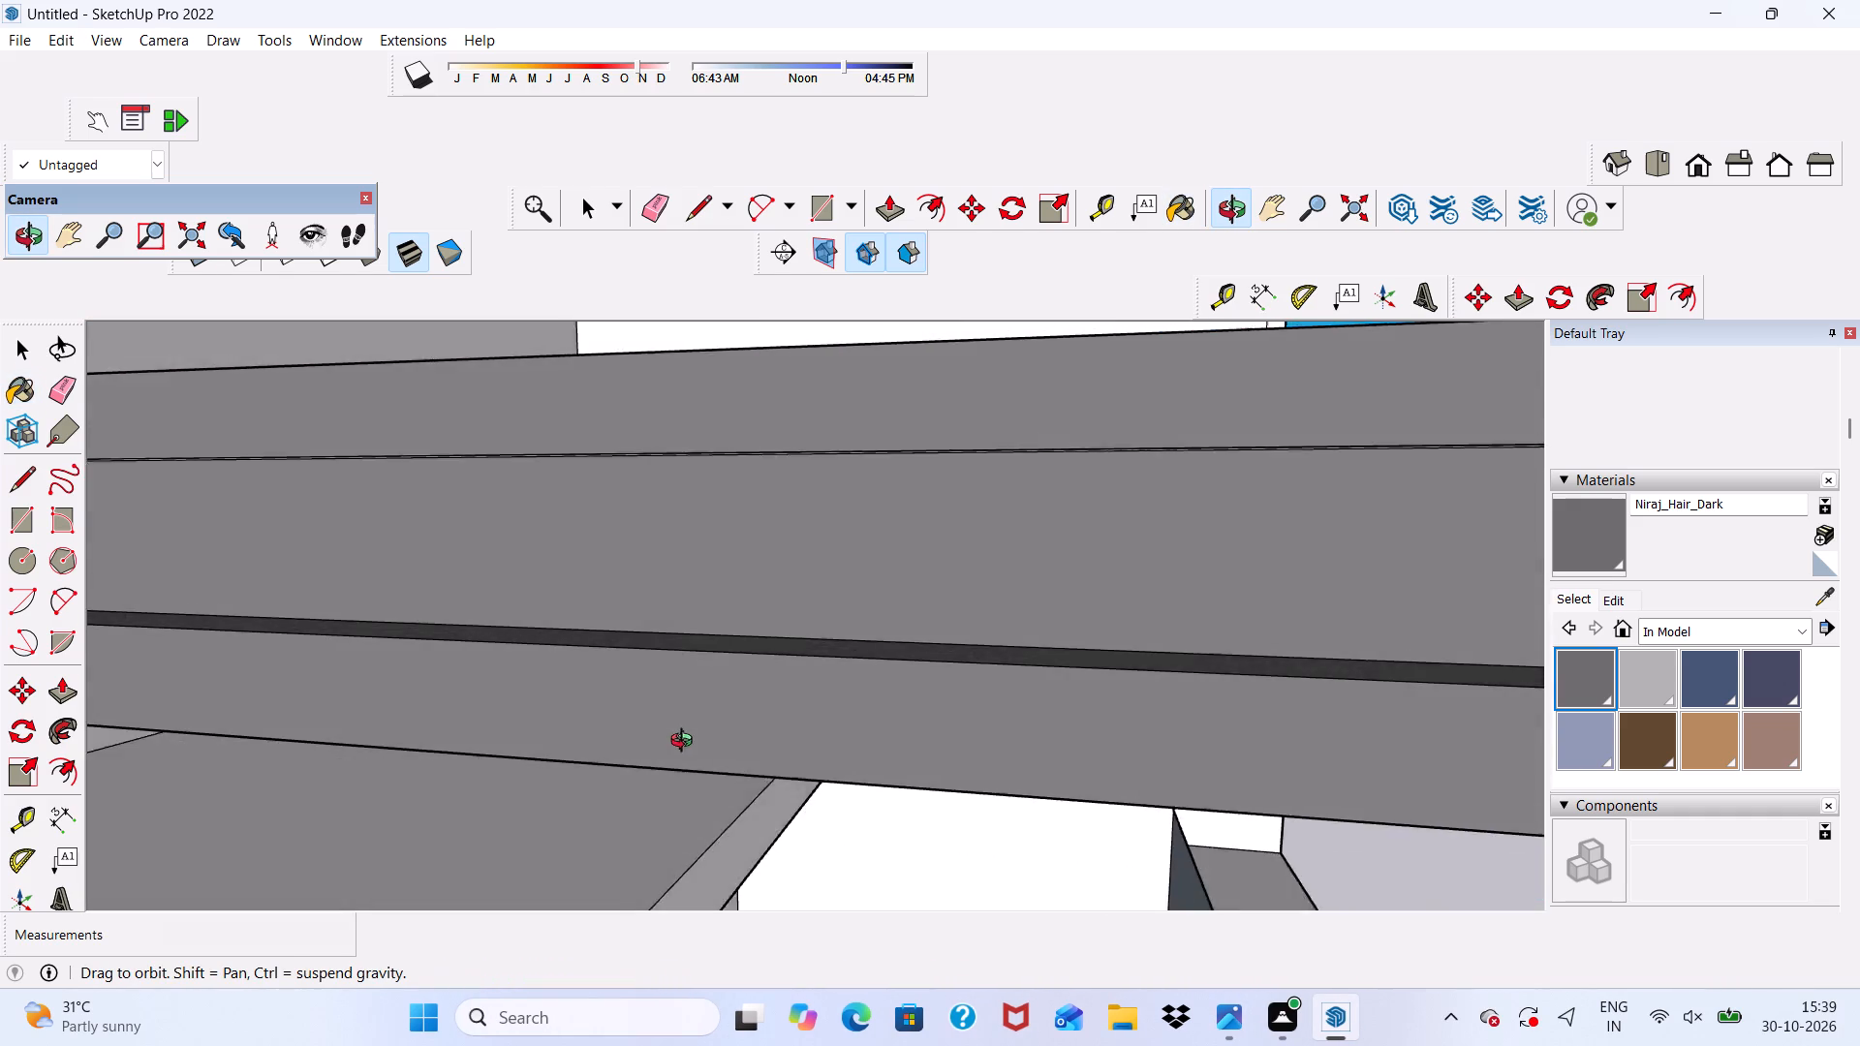
middle_drag(686, 743, 619, 823)
scroll(525, 526, down, 20)
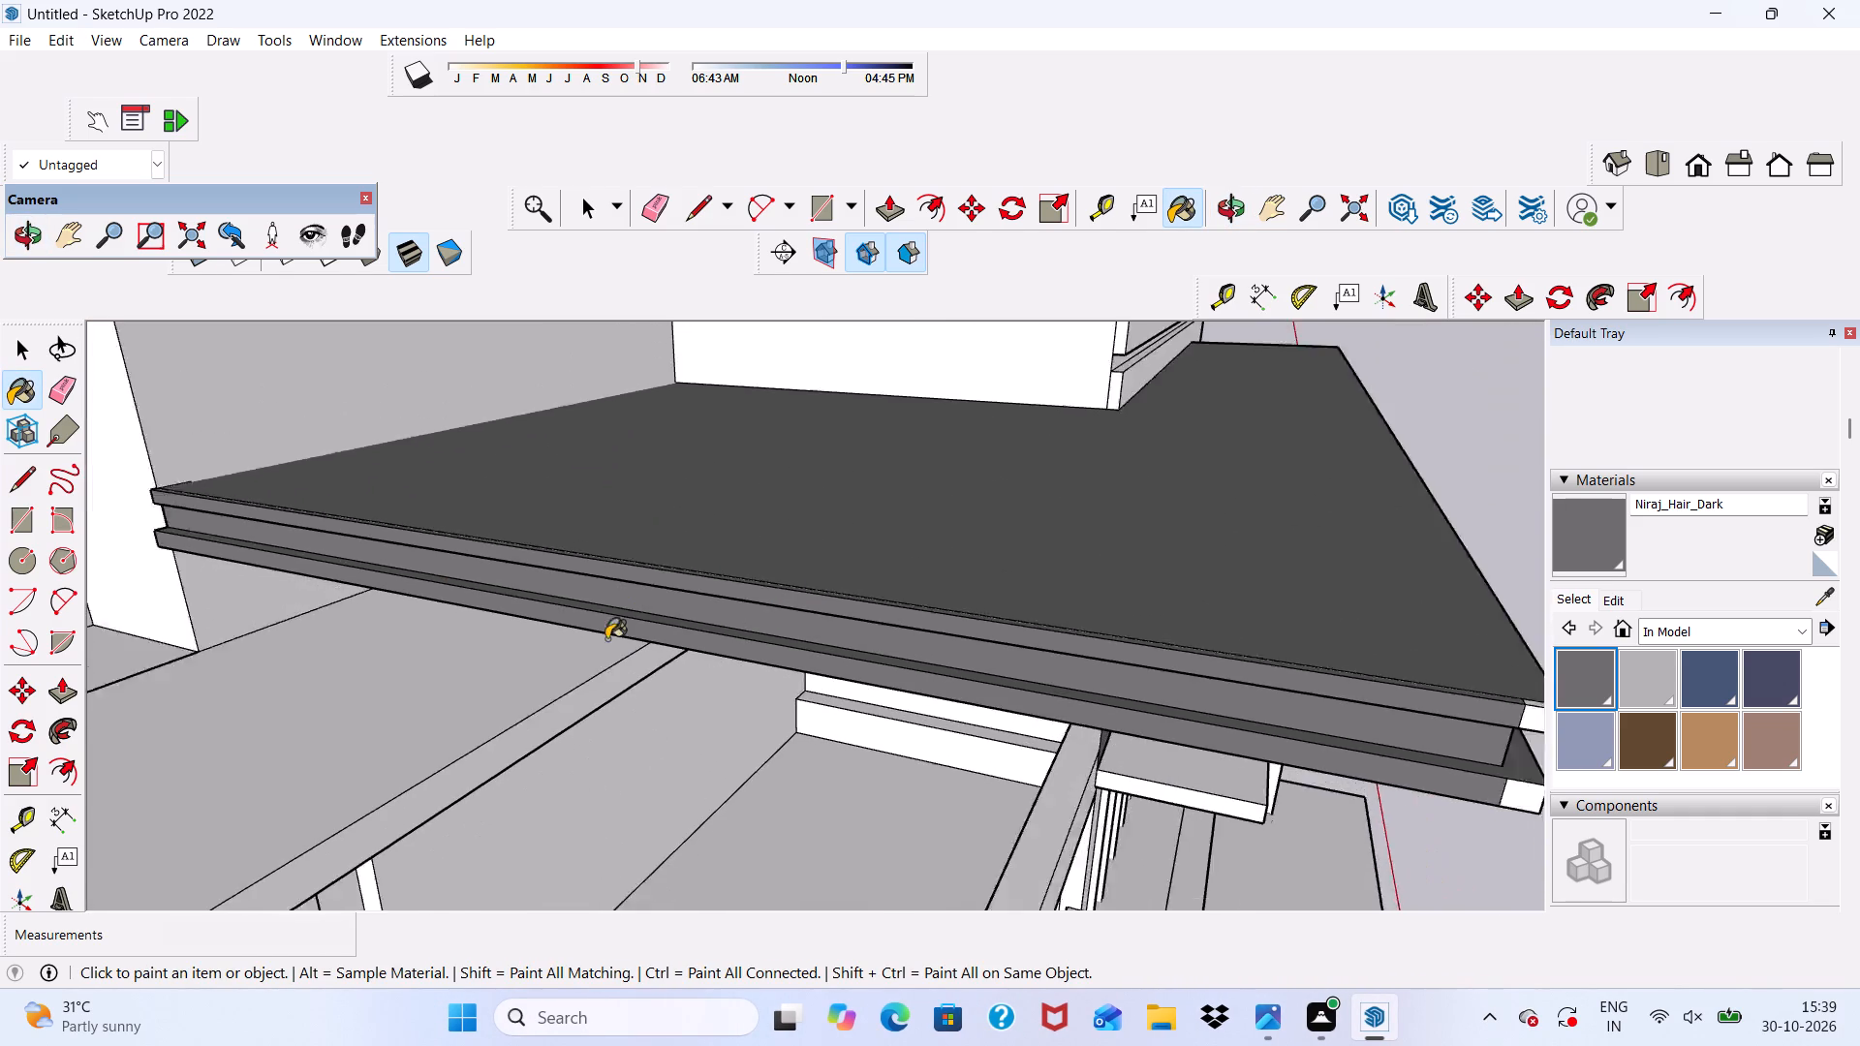
scroll(606, 639, down, 3)
middle_drag(1038, 646, 921, 561)
scroll(886, 683, up, 4)
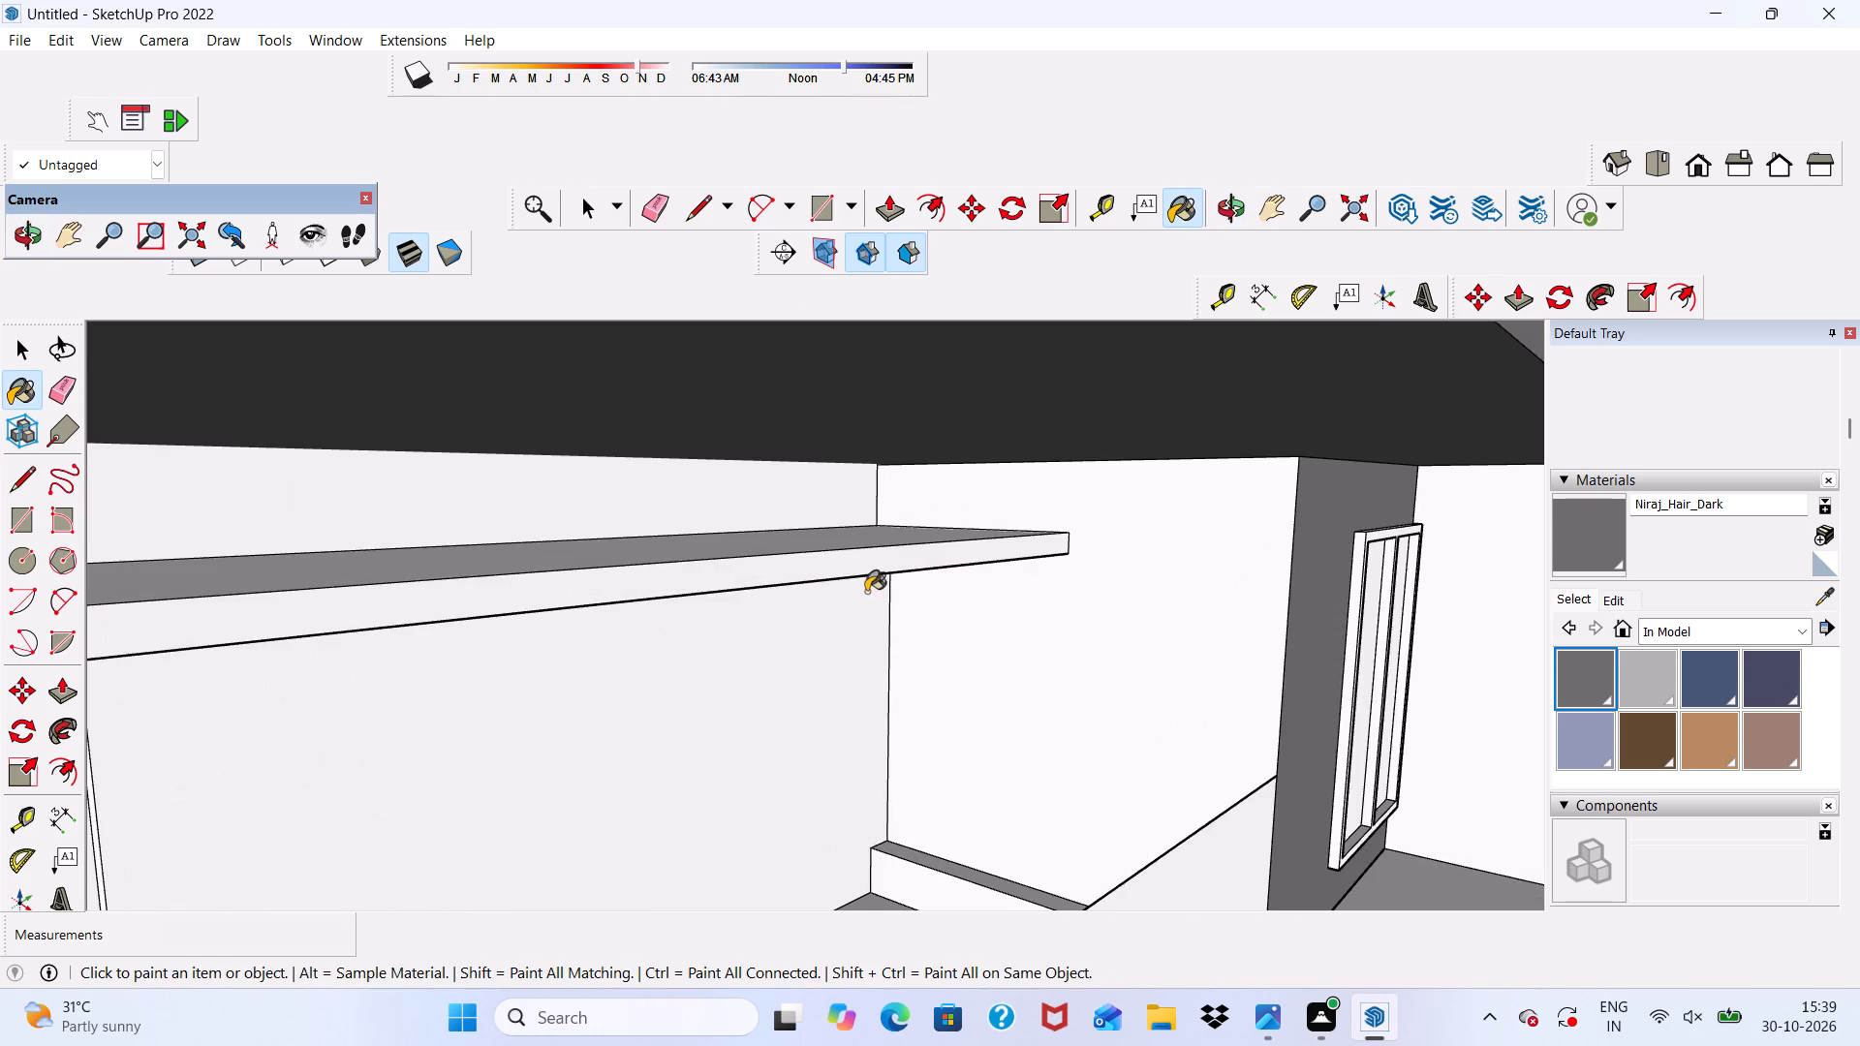
scroll(864, 613, down, 4)
scroll(872, 586, up, 11)
scroll(881, 567, down, 4)
scroll(958, 563, down, 2)
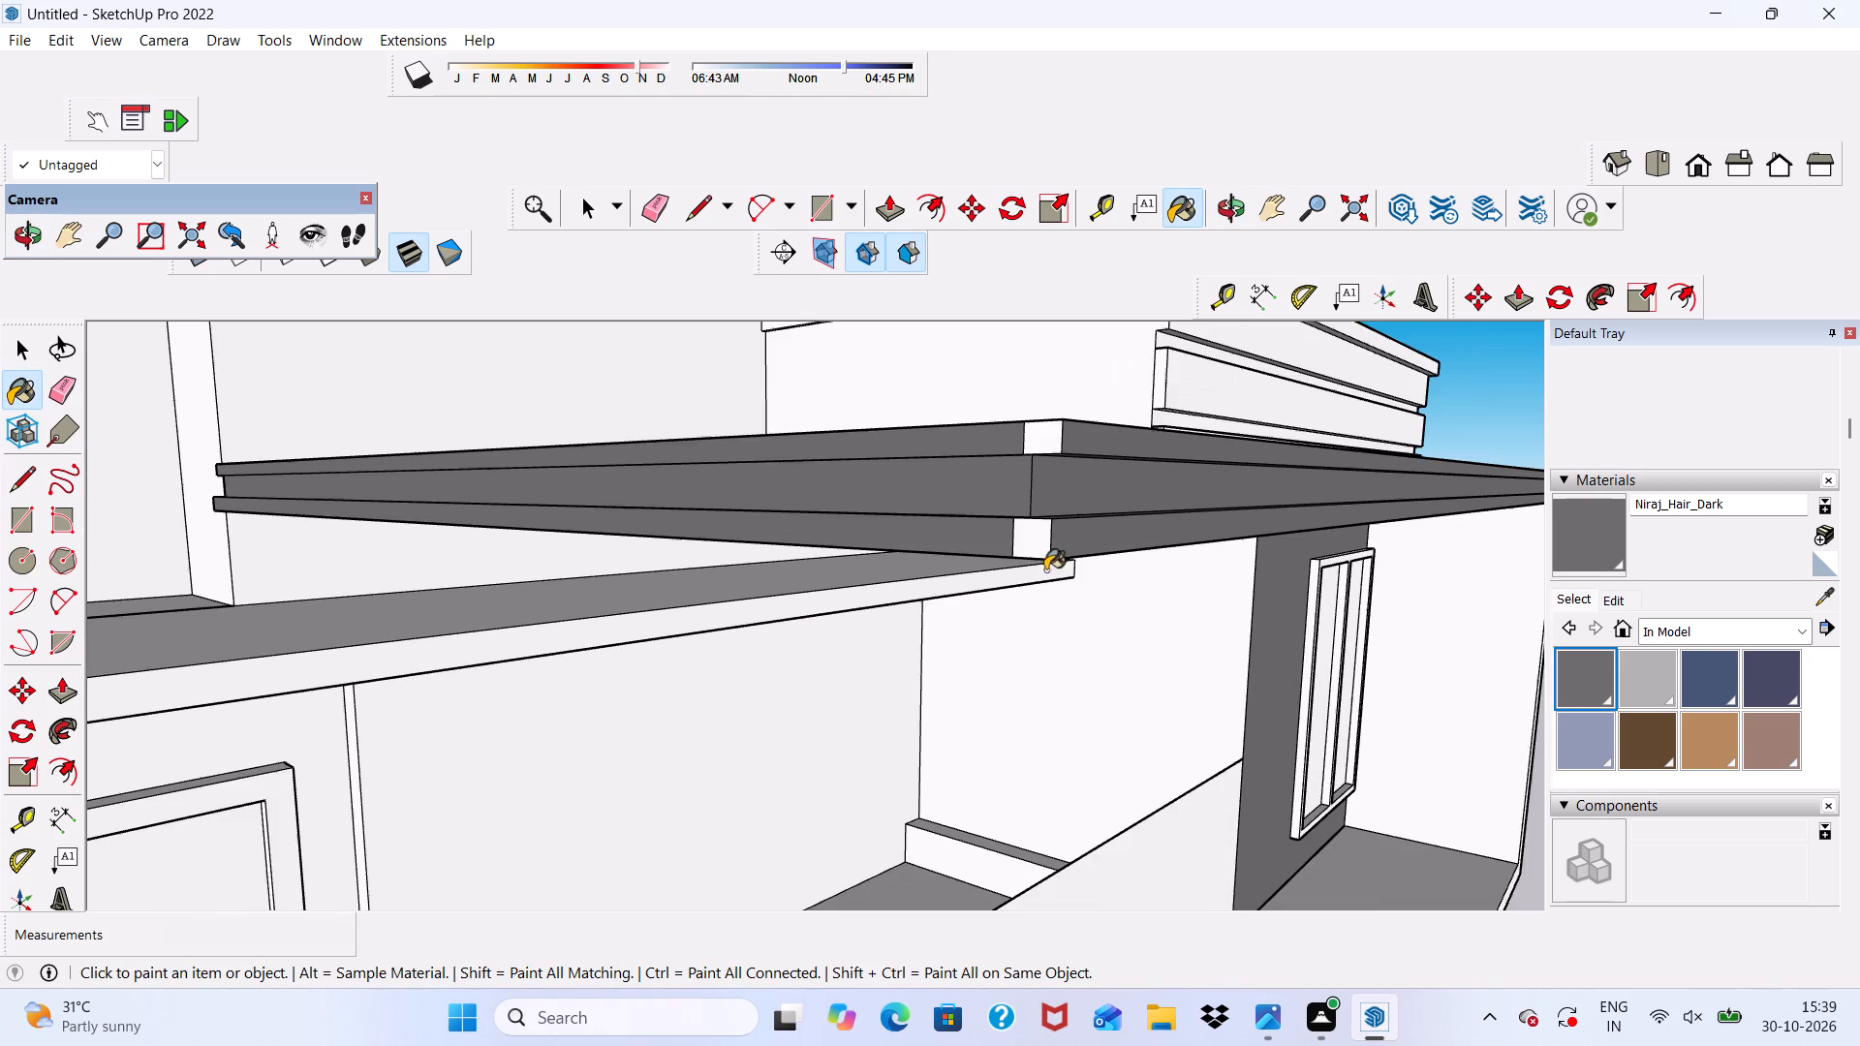
scroll(1090, 535, up, 2)
click(1005, 534)
scroll(1034, 531, up, 5)
middle_drag(1034, 531, 1047, 613)
click(1033, 351)
scroll(1018, 423, down, 9)
middle_drag(1055, 532, 1042, 610)
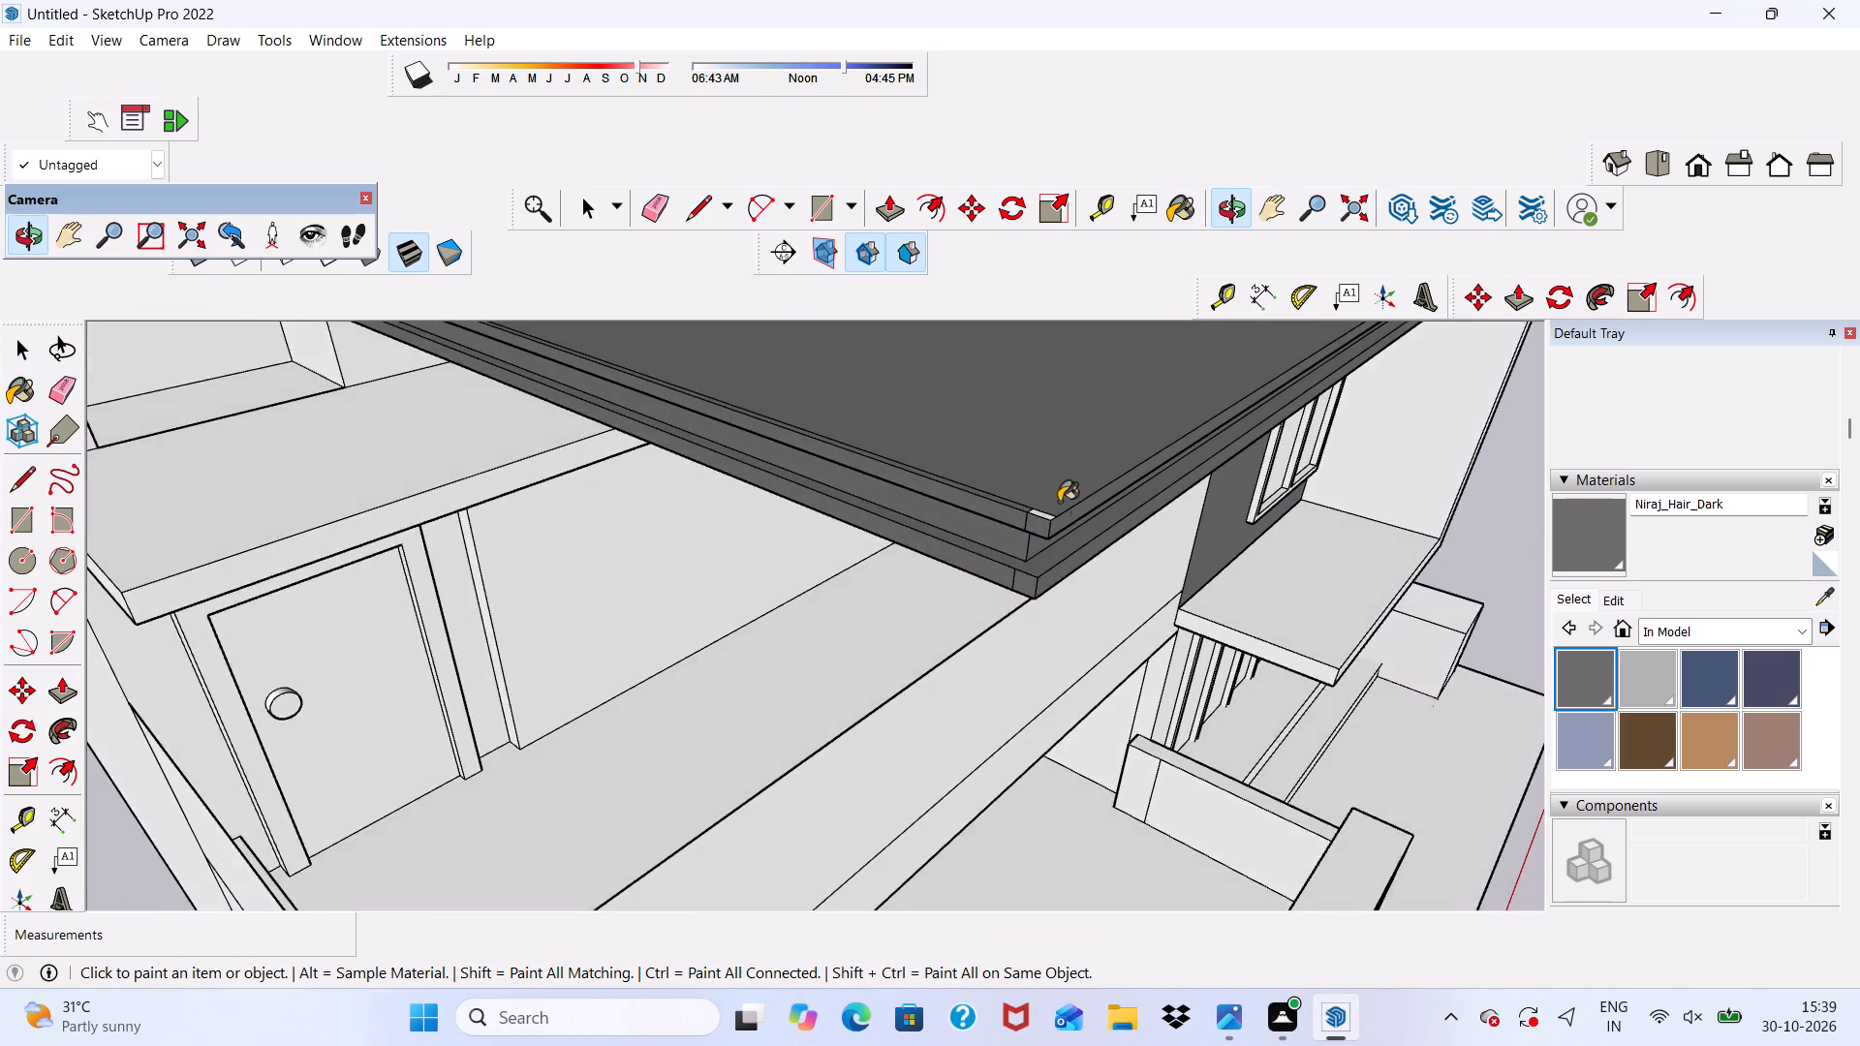
scroll(1059, 501, up, 12)
click(1033, 519)
scroll(771, 541, down, 3)
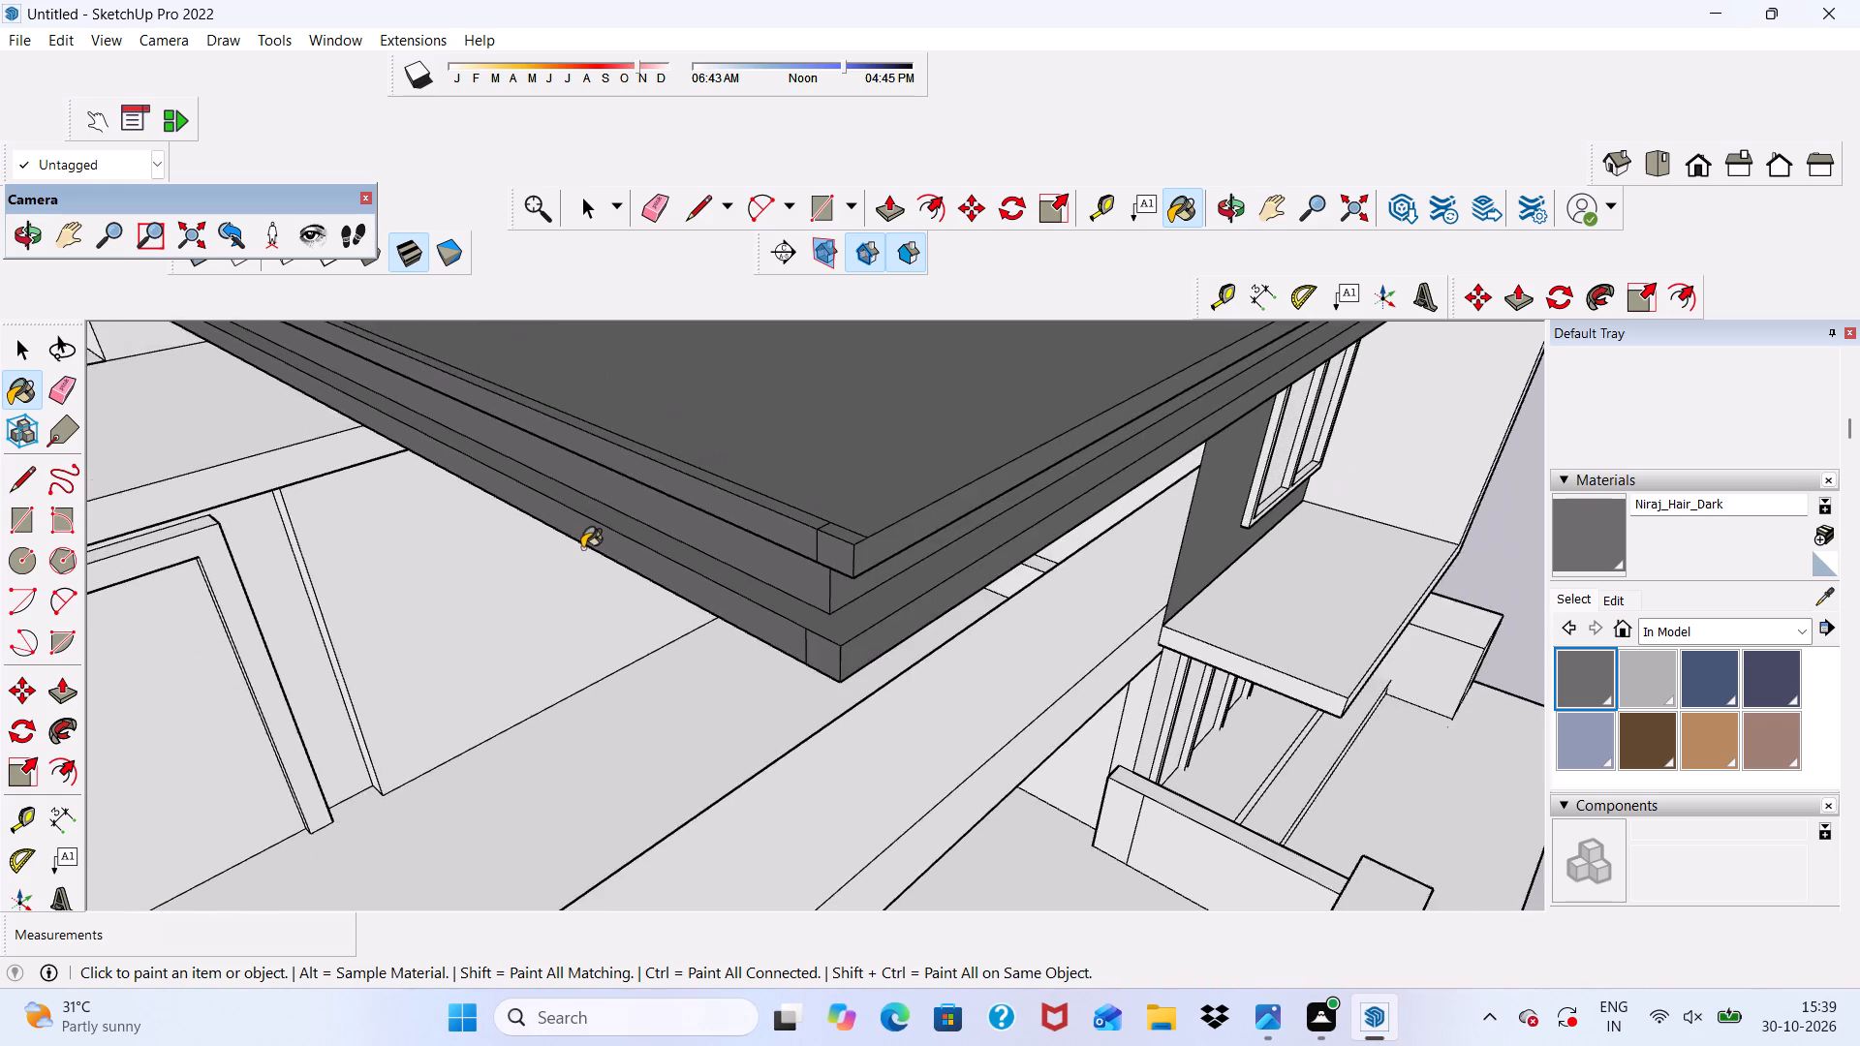
Repaint the wall around the upper-floor window with Blacktop Old 02 from the Asphalt and Concrete collection.
scroll(582, 548, down, 13)
middle_drag(783, 711, 367, 461)
scroll(444, 479, up, 1)
scroll(564, 424, down, 10)
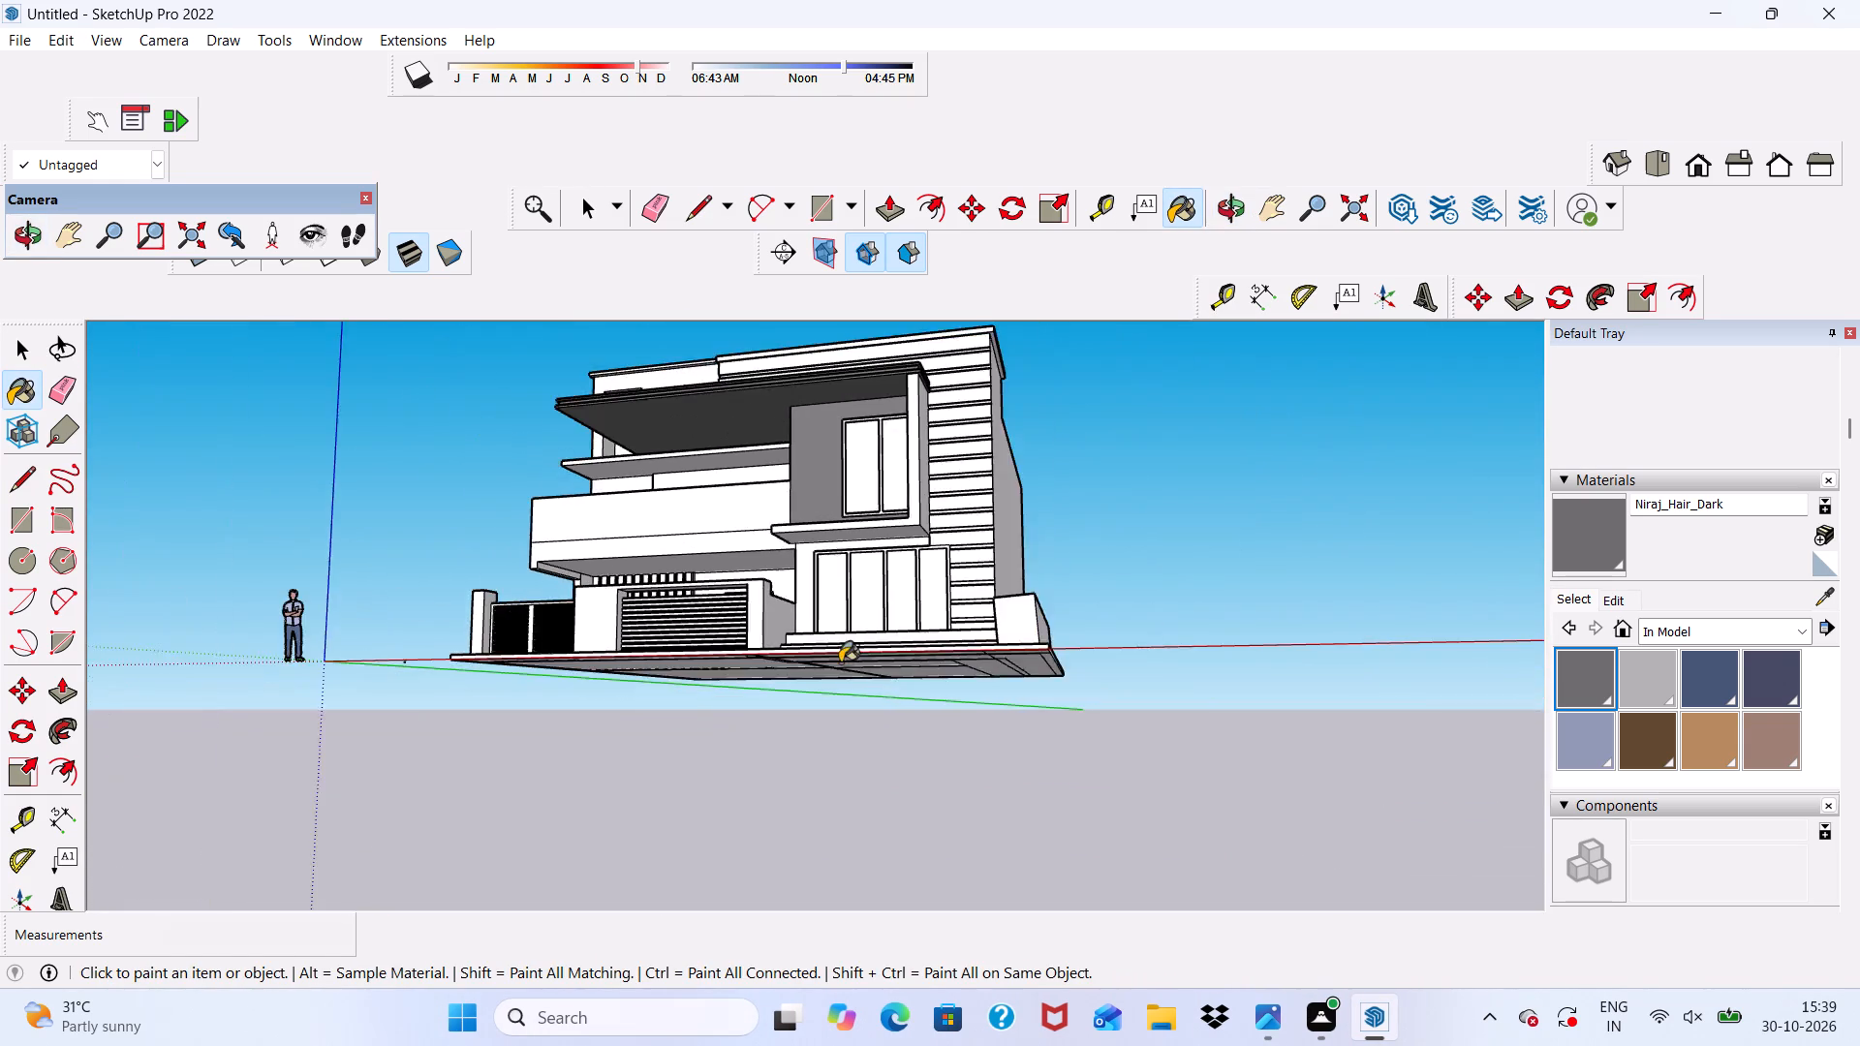
middle_drag(840, 662, 976, 675)
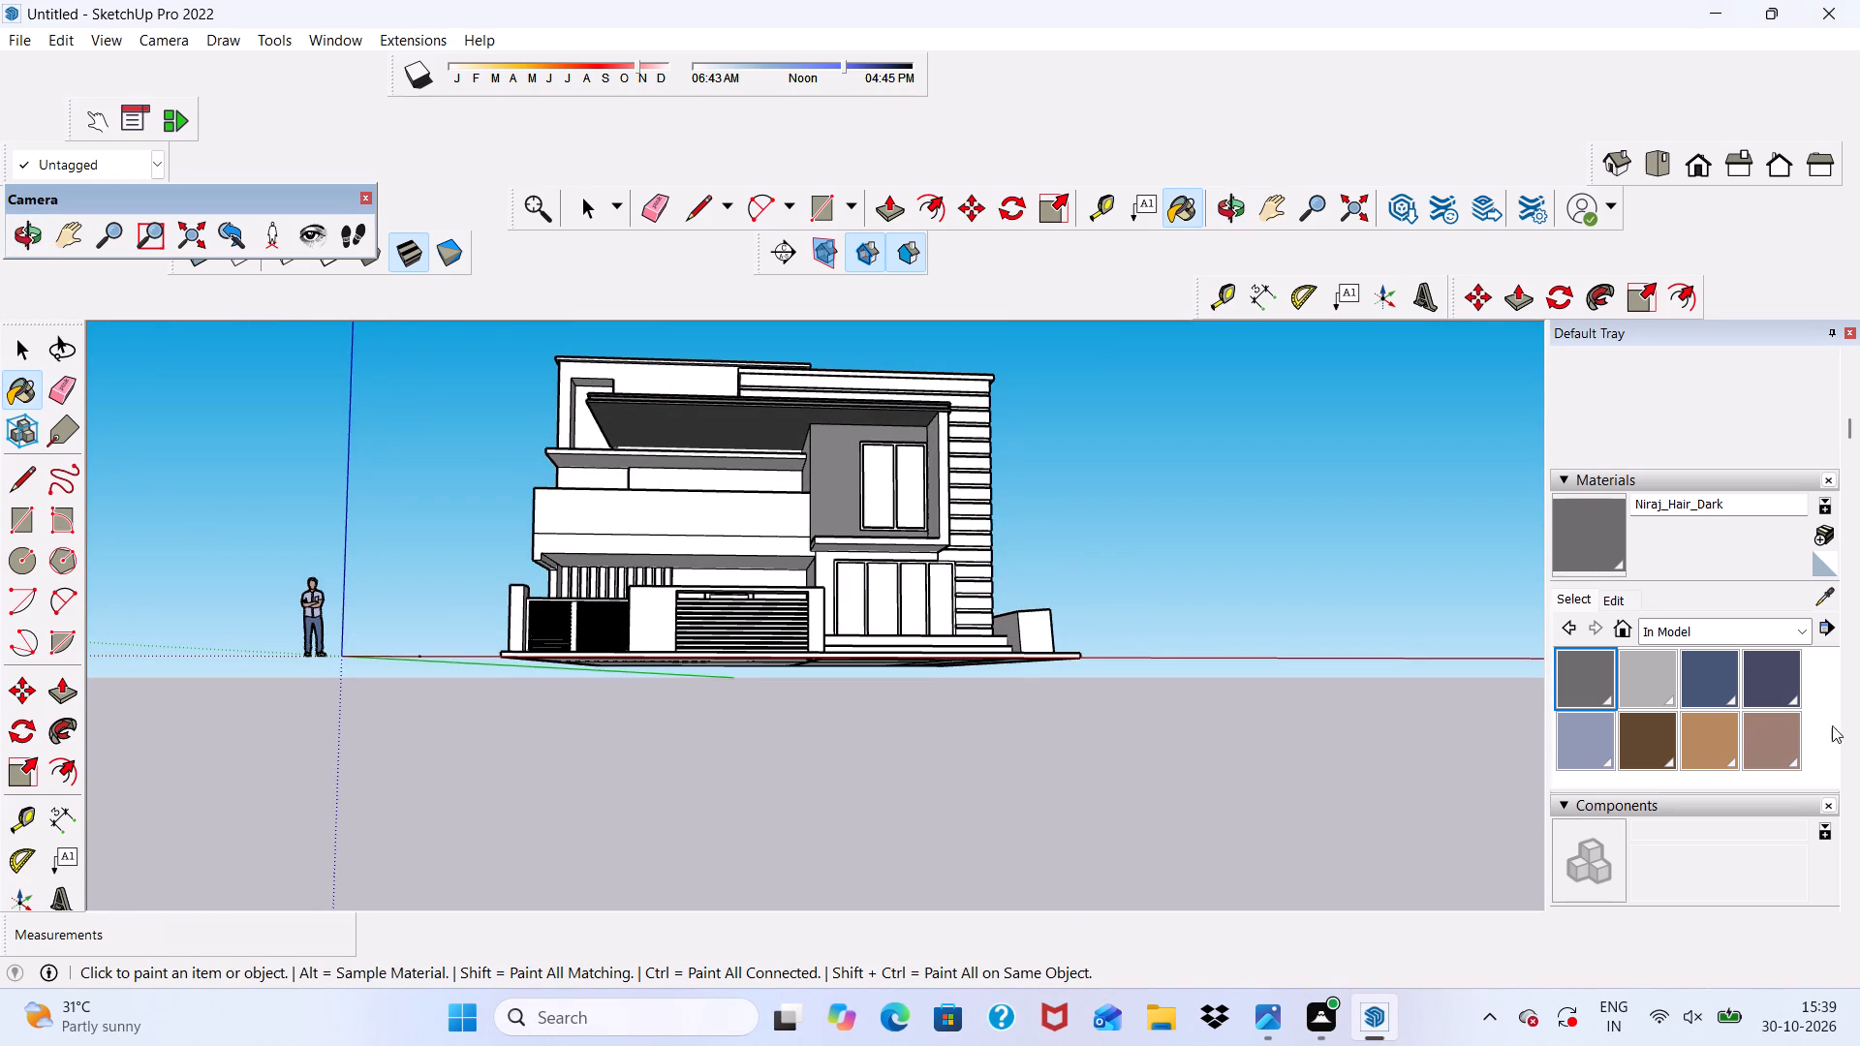
click(1805, 628)
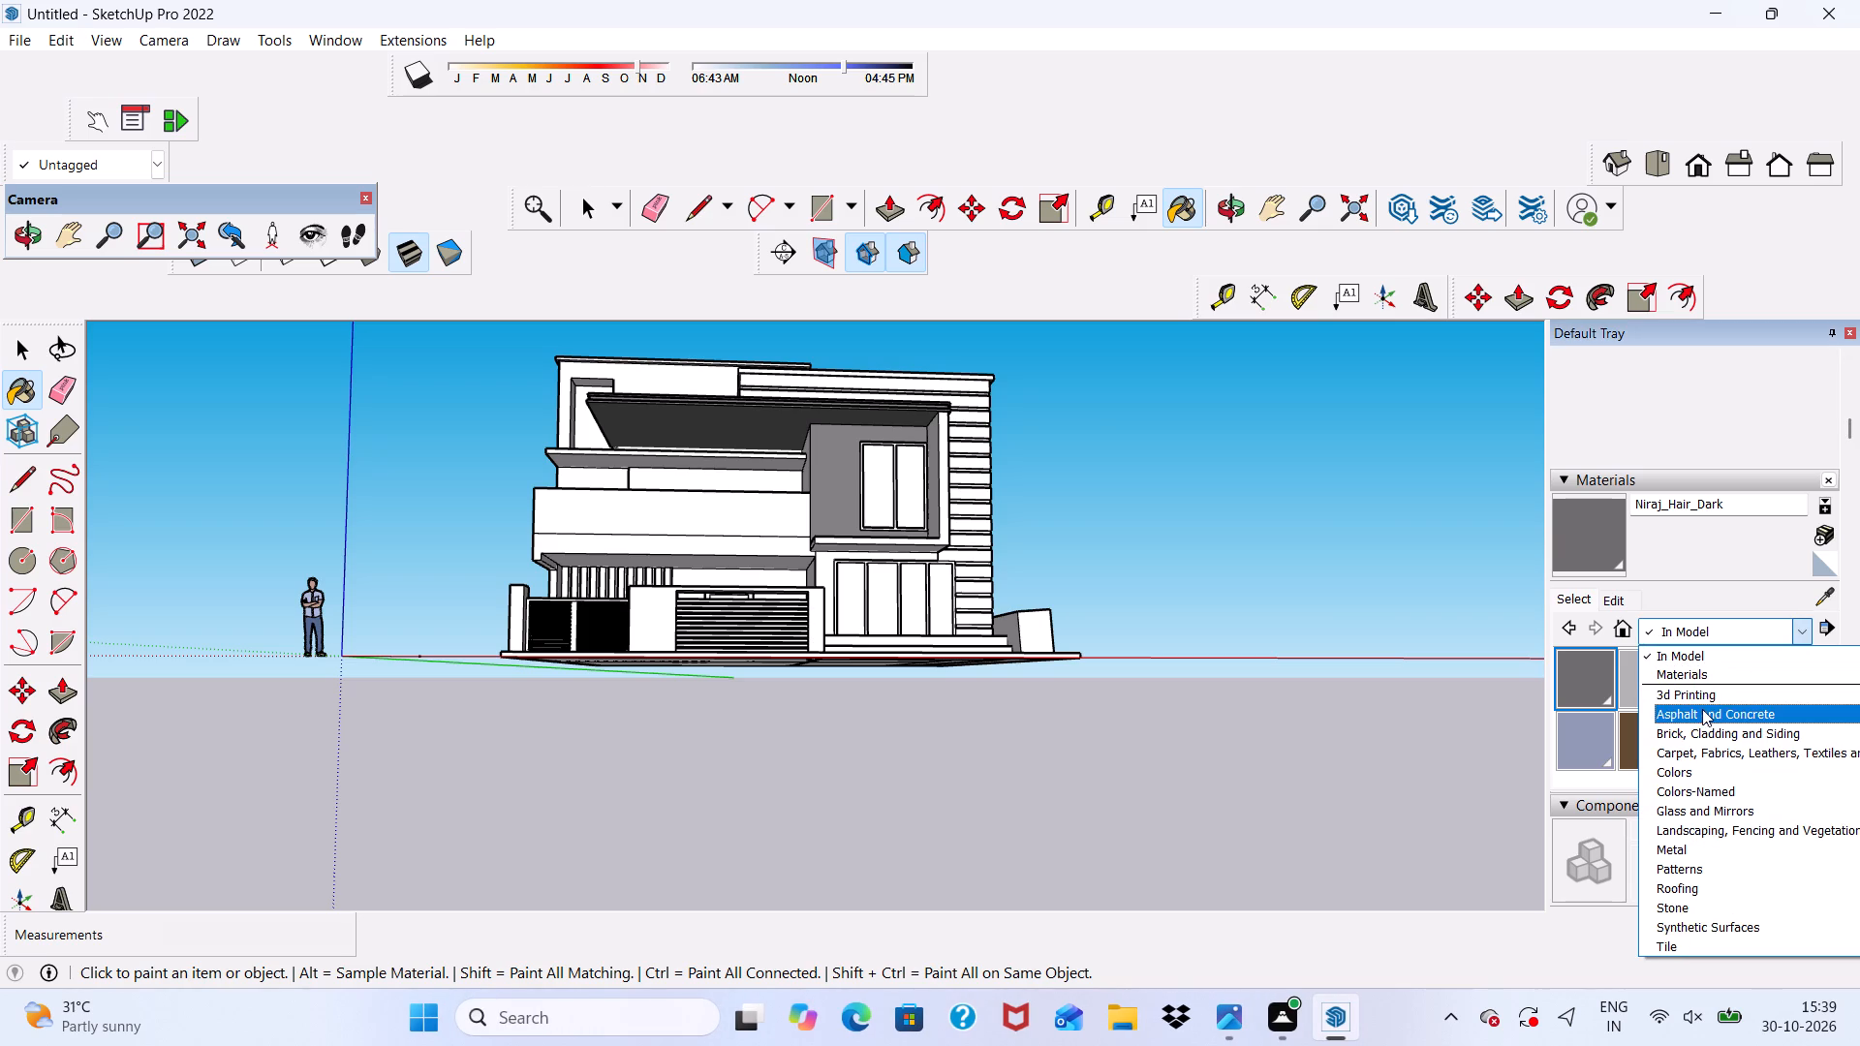
click(1693, 716)
scroll(1568, 692, up, 1)
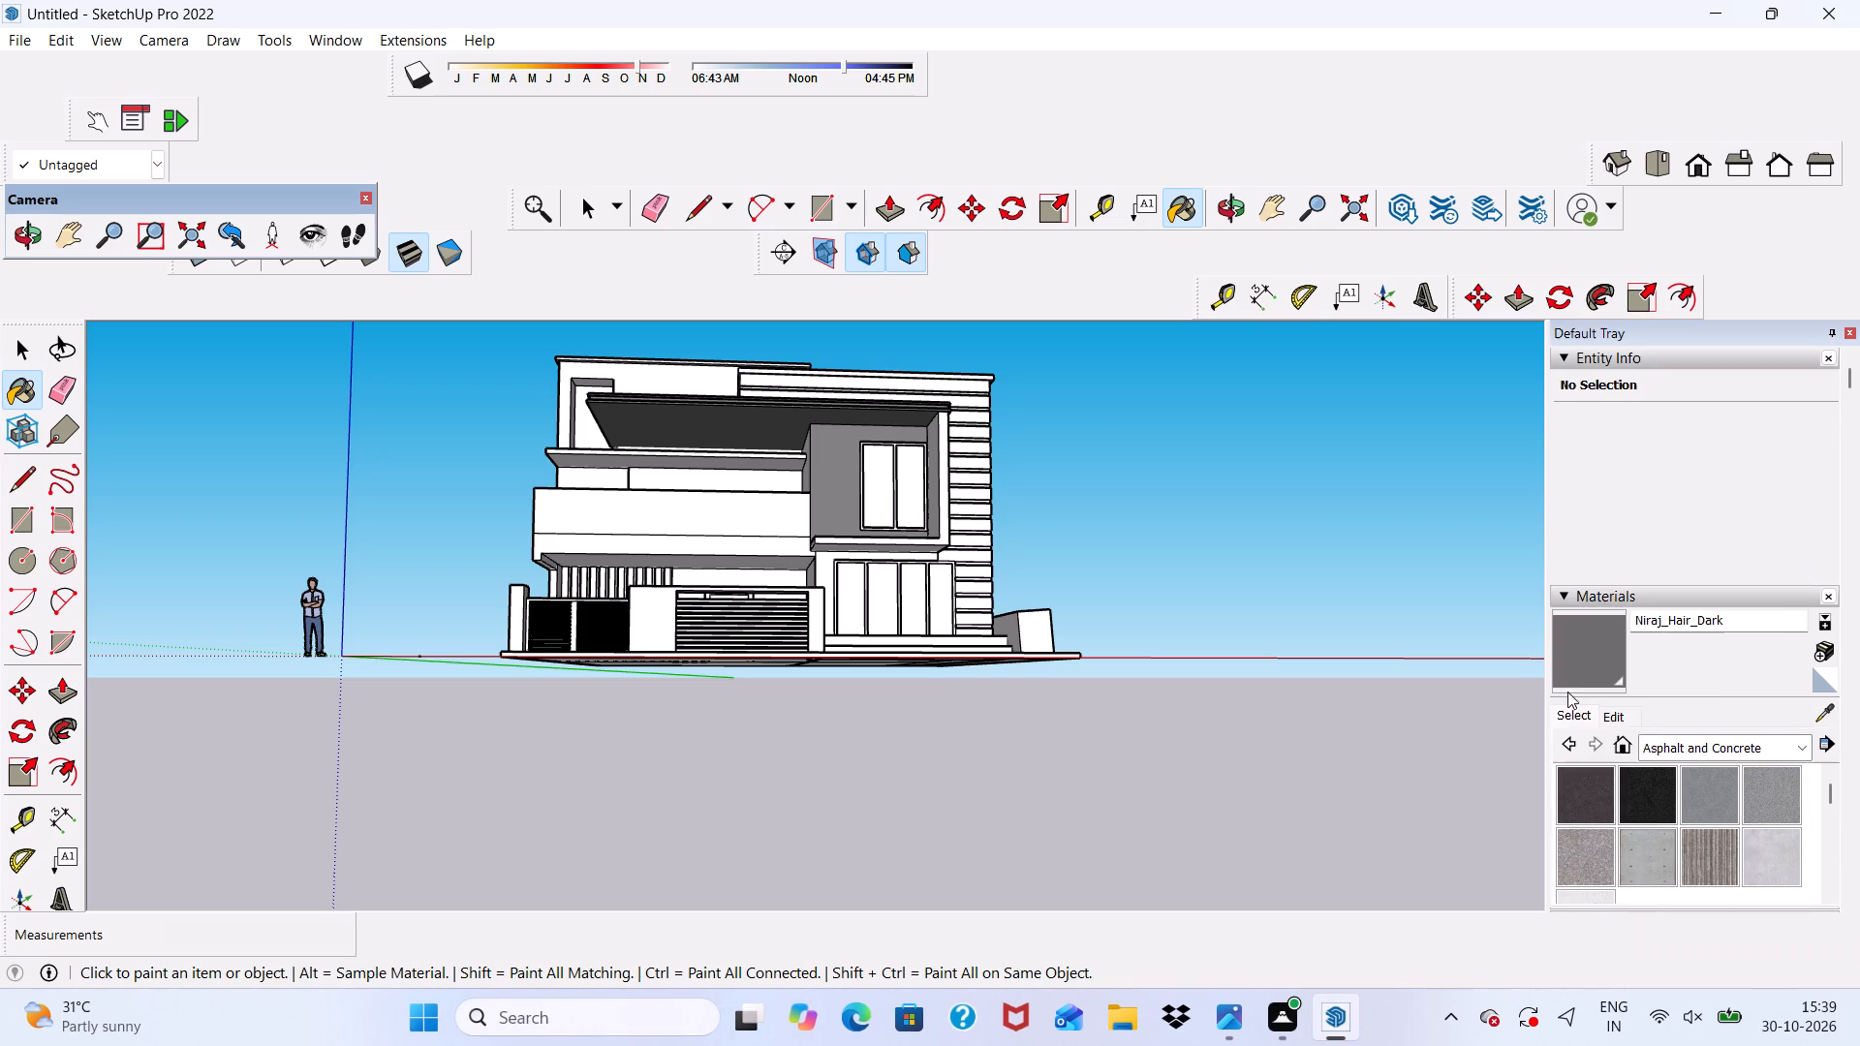
scroll(1631, 814, down, 1)
scroll(1634, 815, up, 1)
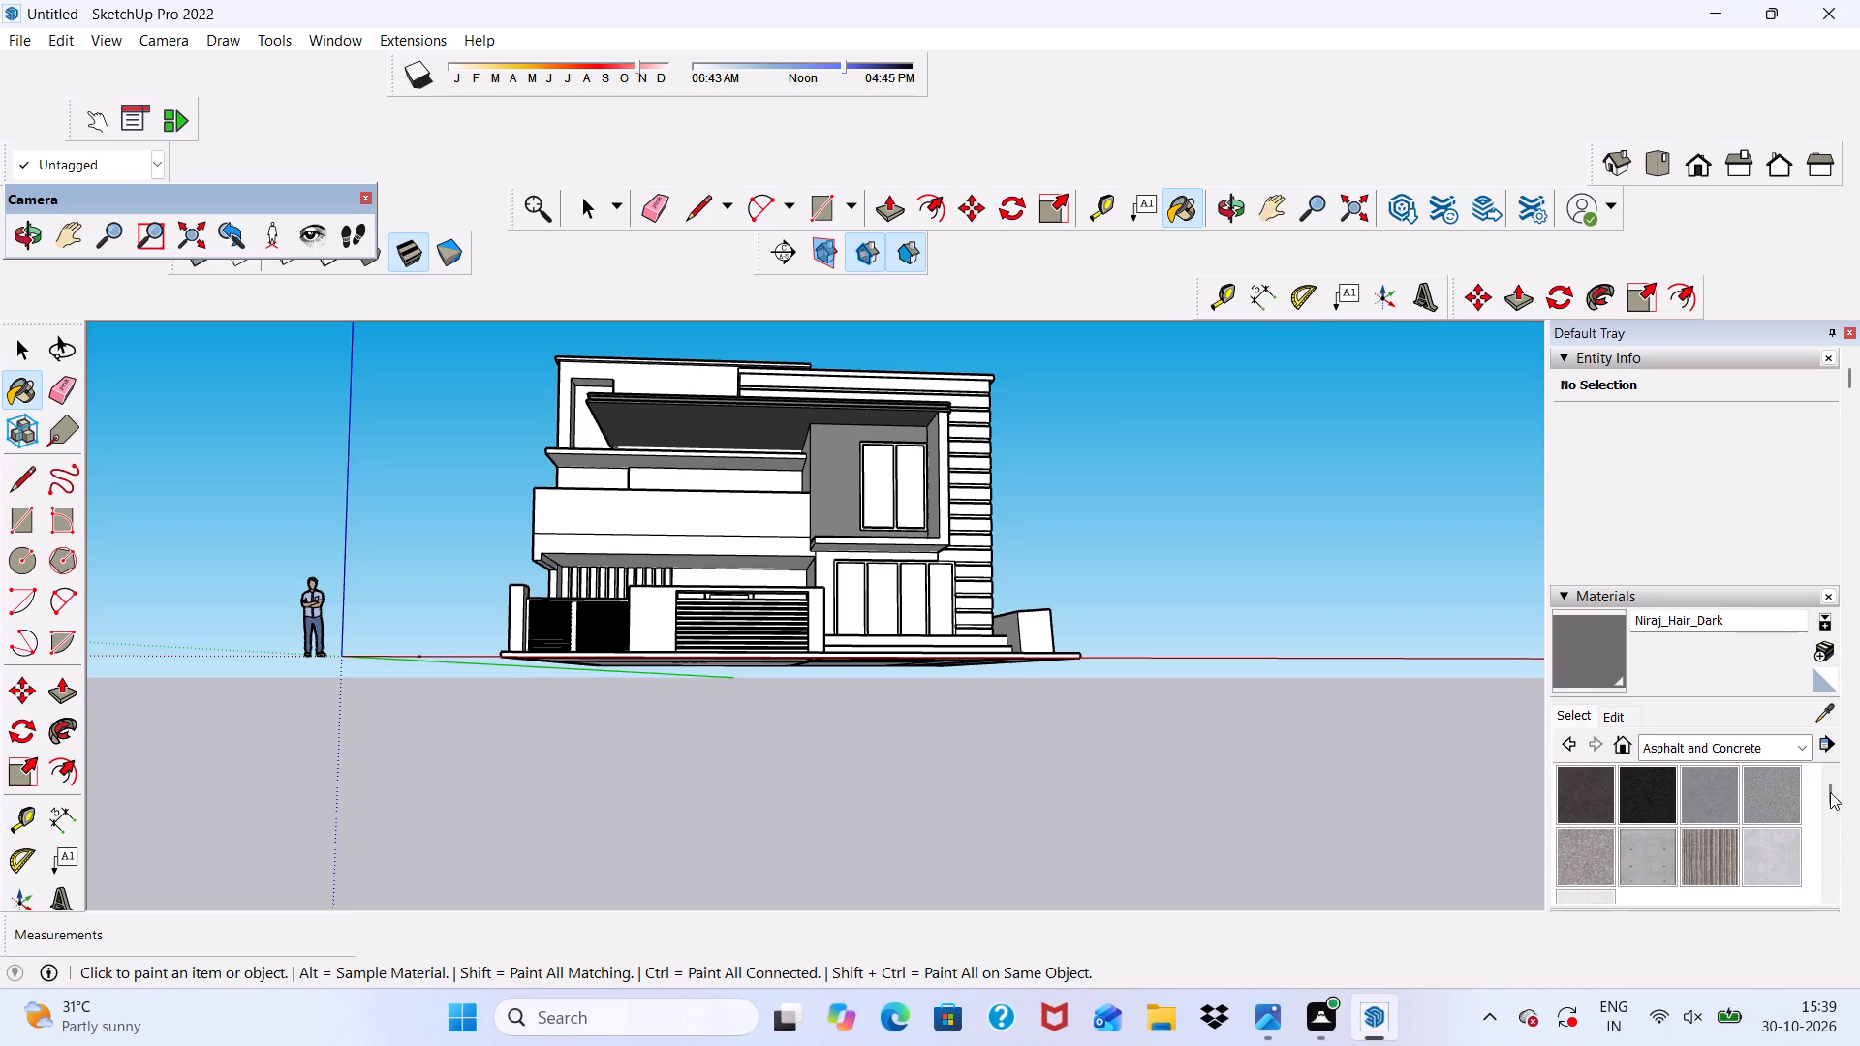
click(1784, 791)
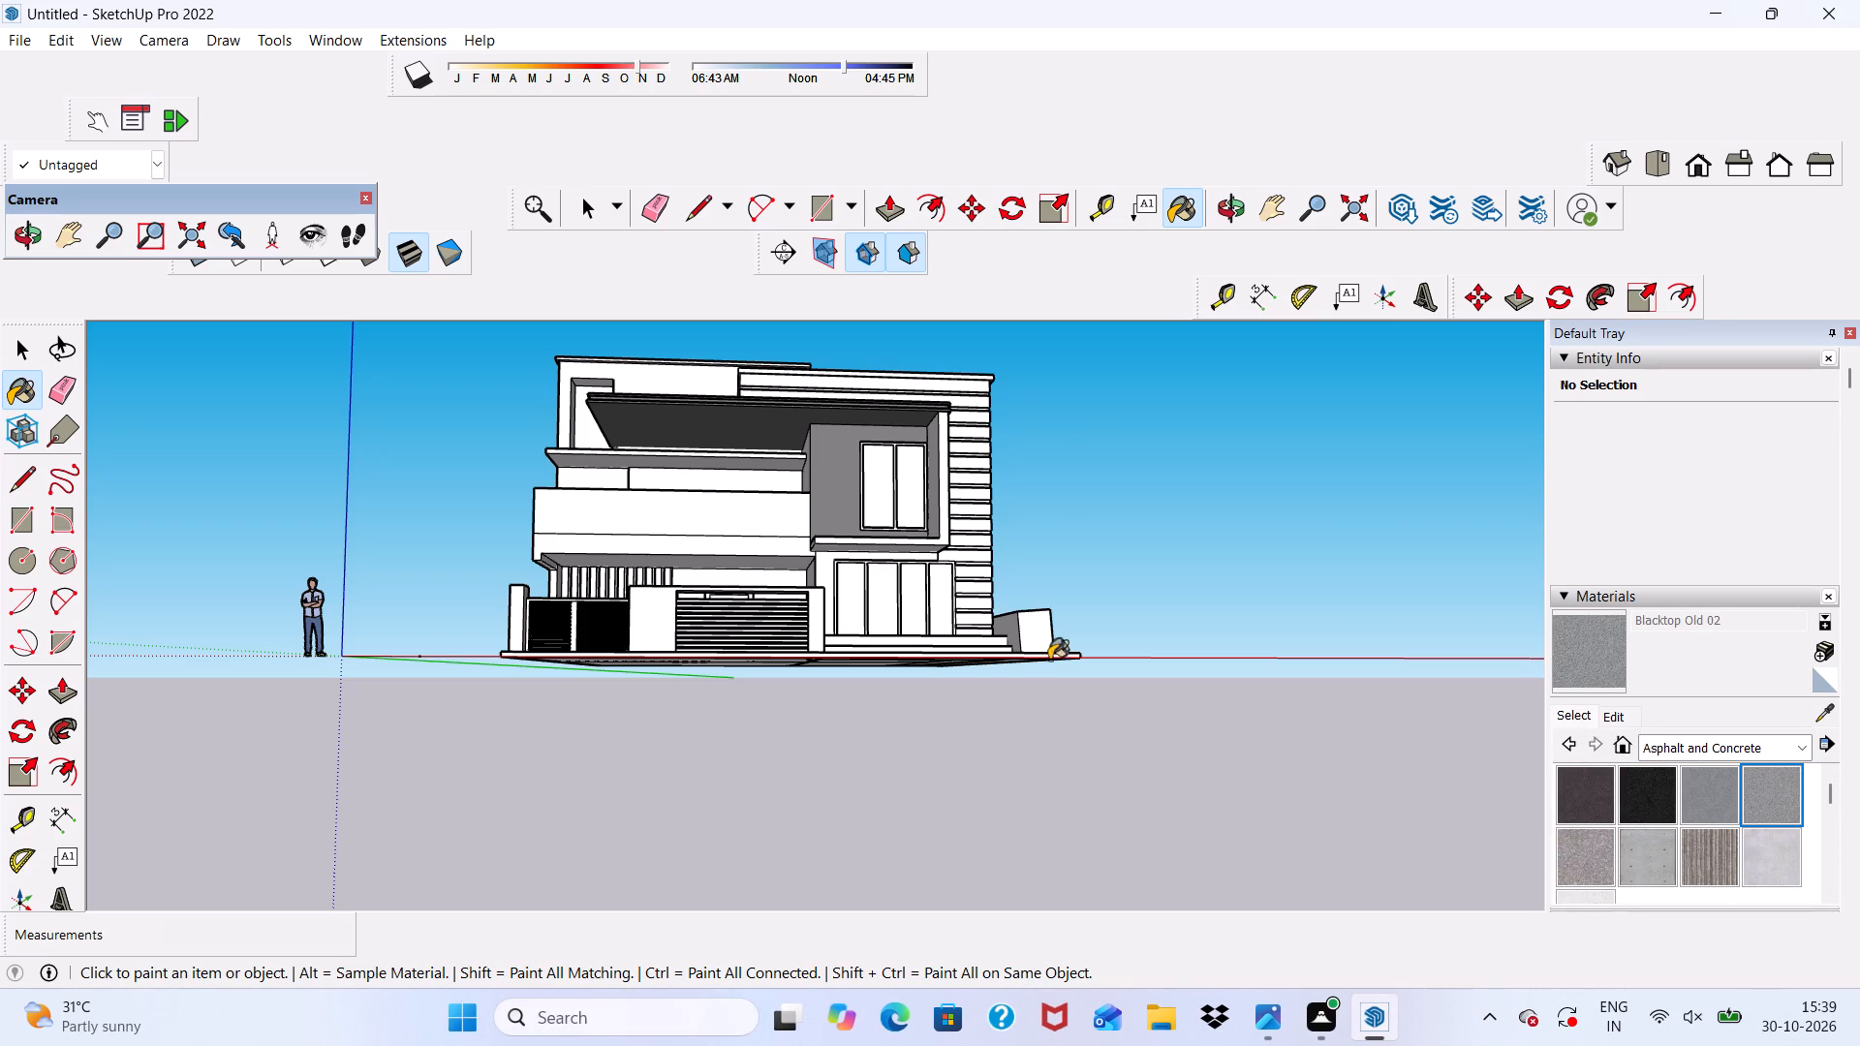
scroll(876, 501, up, 8)
click(831, 476)
Paint the wall around the ground-floor four-pane window with Blacktop Old 02.
scroll(833, 513, up, 7)
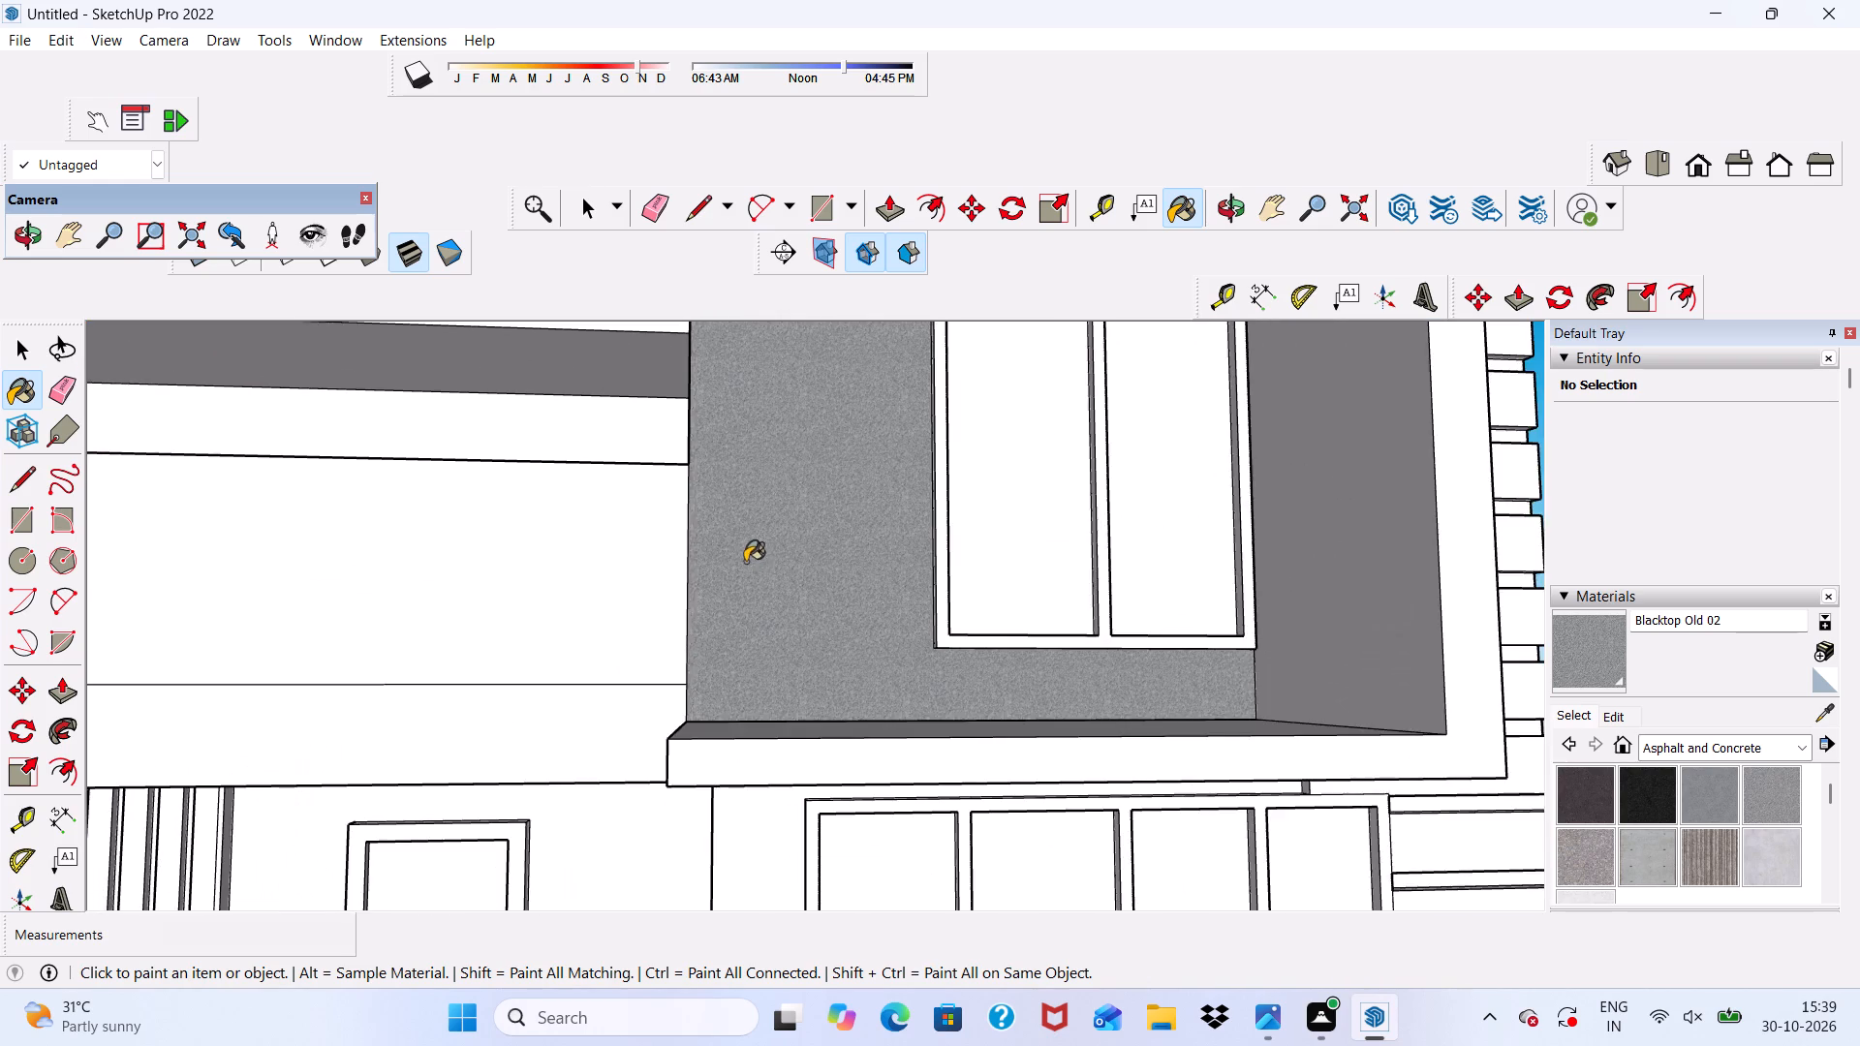
middle_drag(745, 562, 1010, 642)
scroll(730, 510, up, 2)
scroll(767, 491, down, 5)
middle_drag(1077, 752, 880, 633)
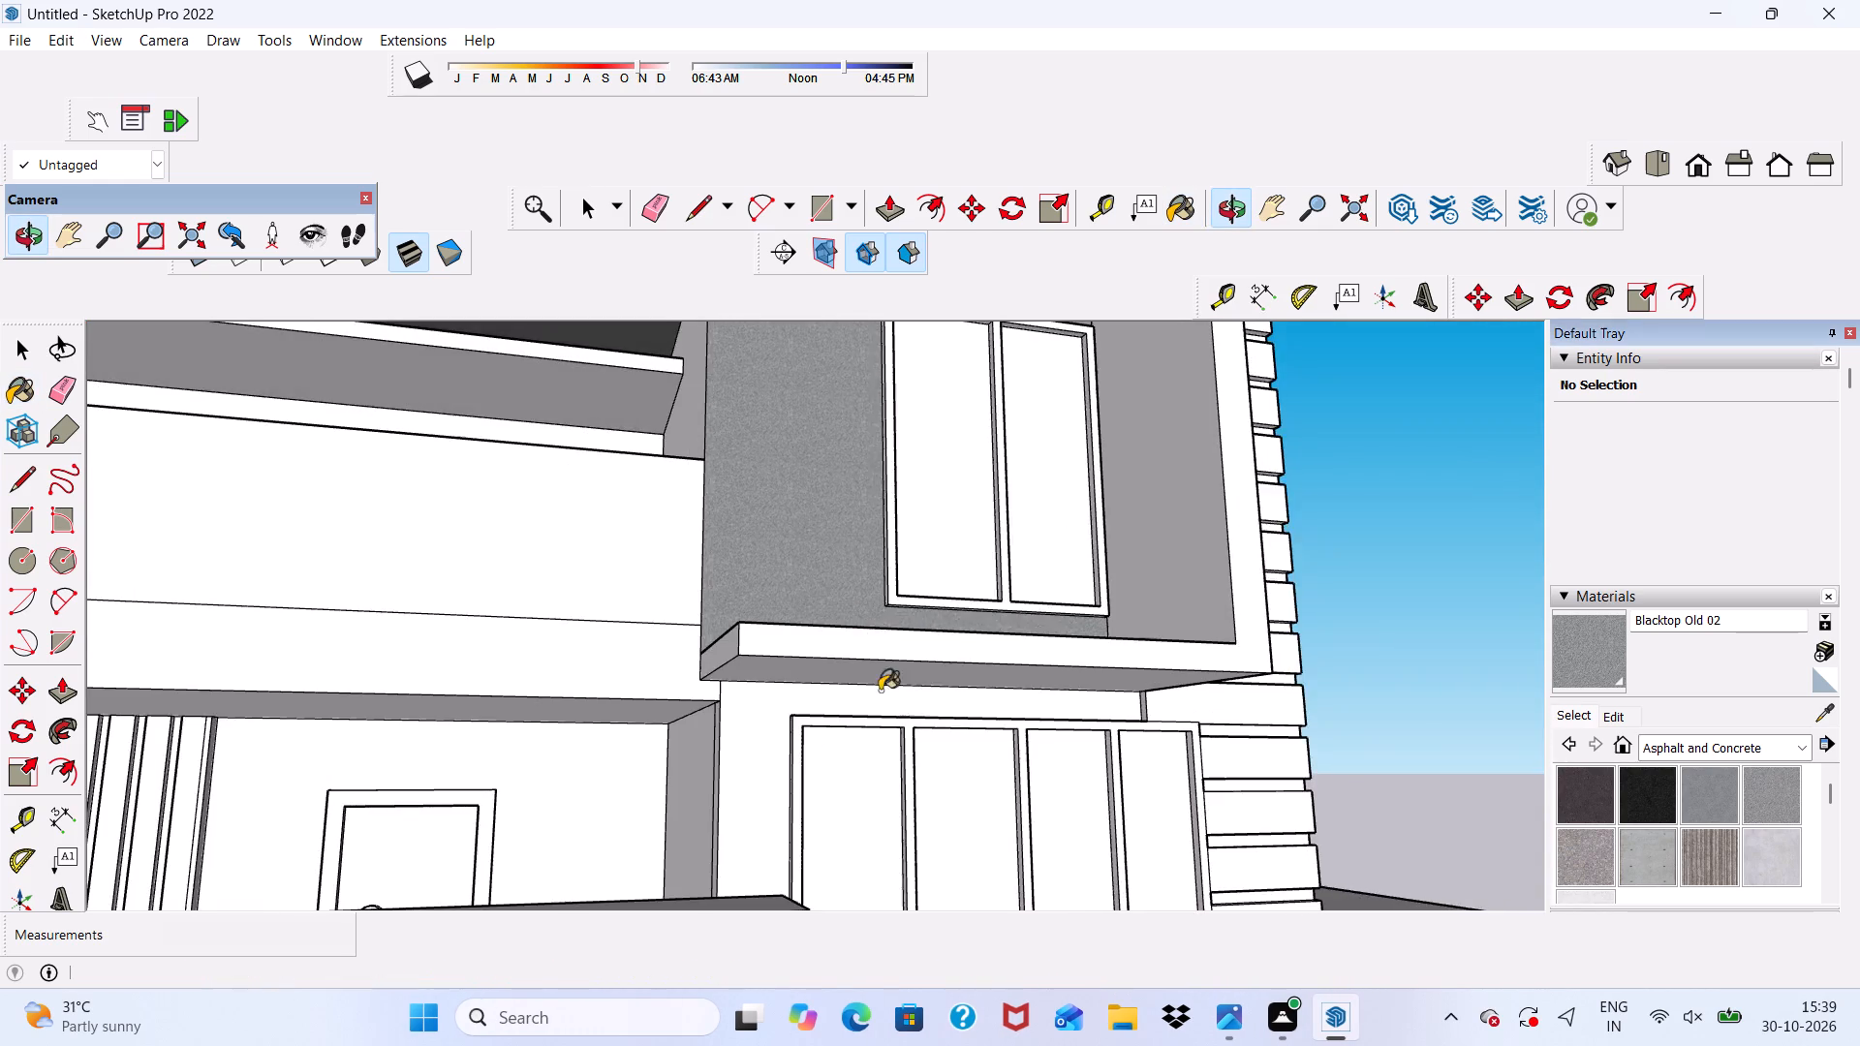
scroll(877, 749, up, 2)
click(744, 703)
Repaint the roof slab's underside and top face with Blacktop Old 02.
scroll(742, 713, down, 9)
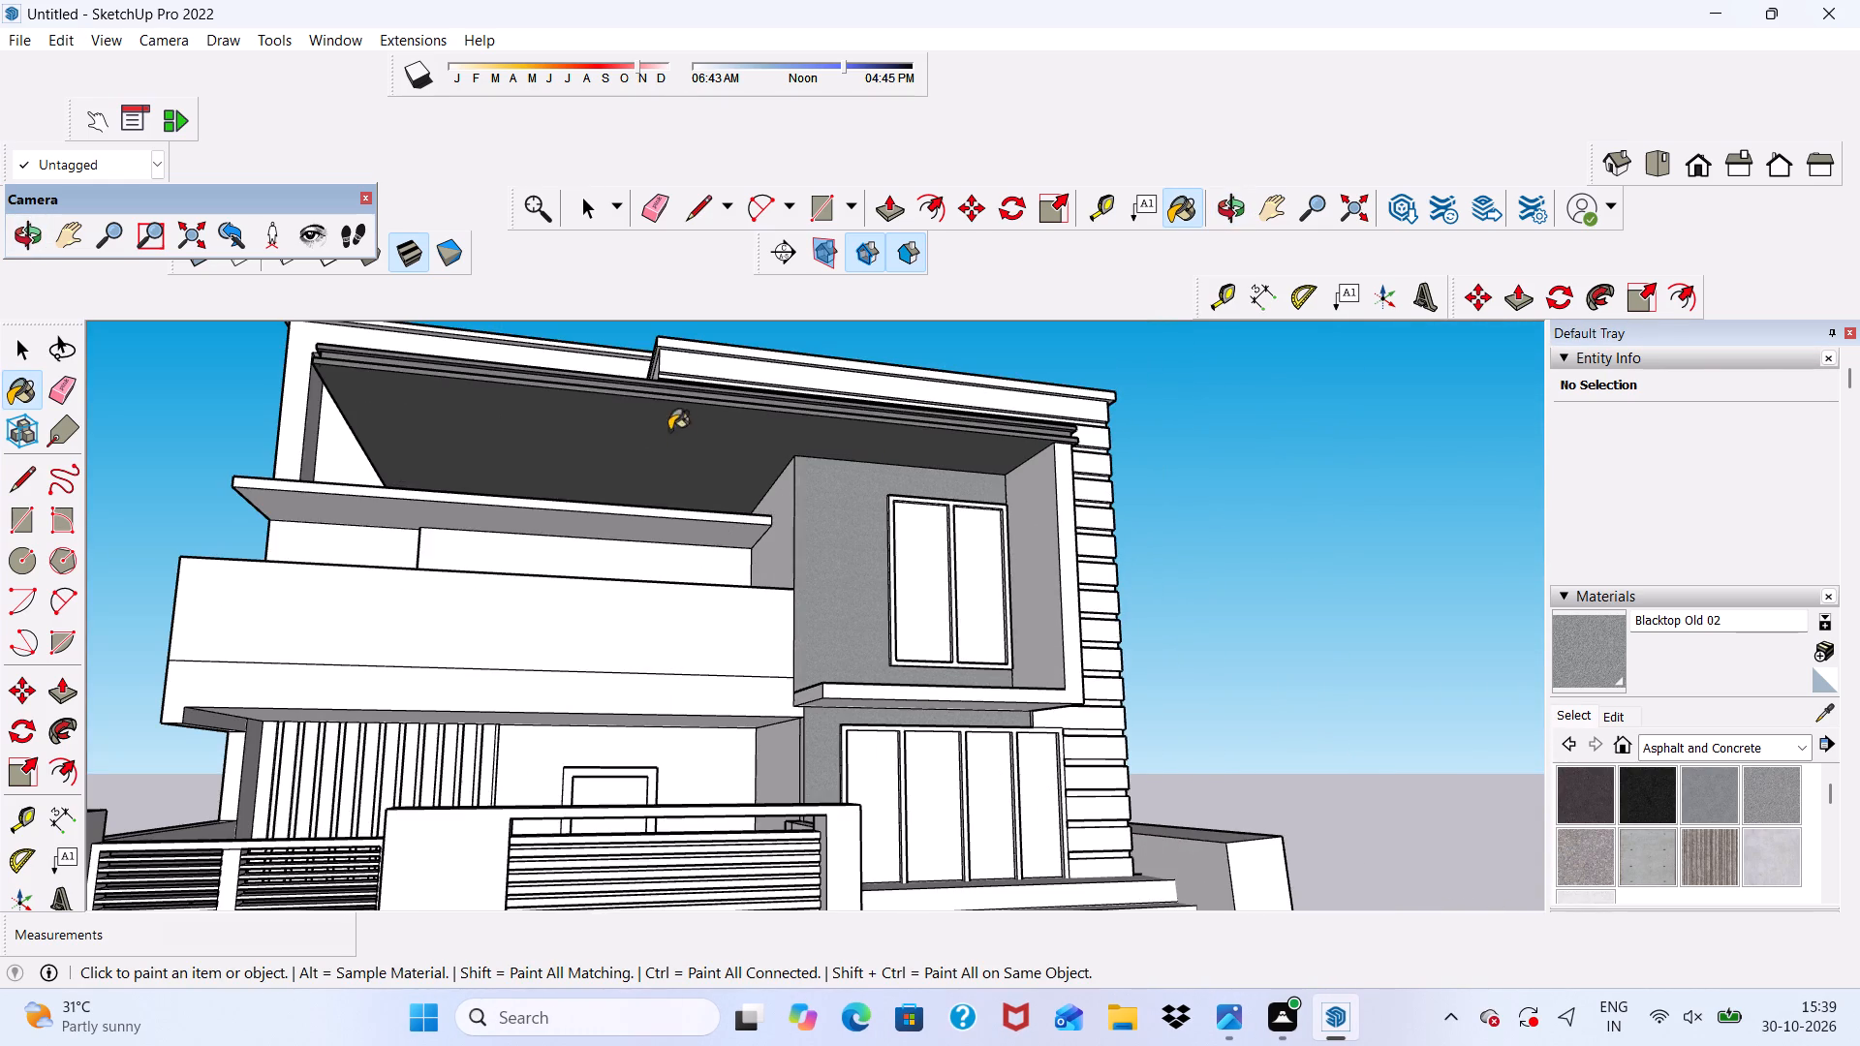
scroll(700, 388, up, 8)
click(707, 452)
scroll(756, 507, down, 4)
middle_drag(982, 654, 946, 823)
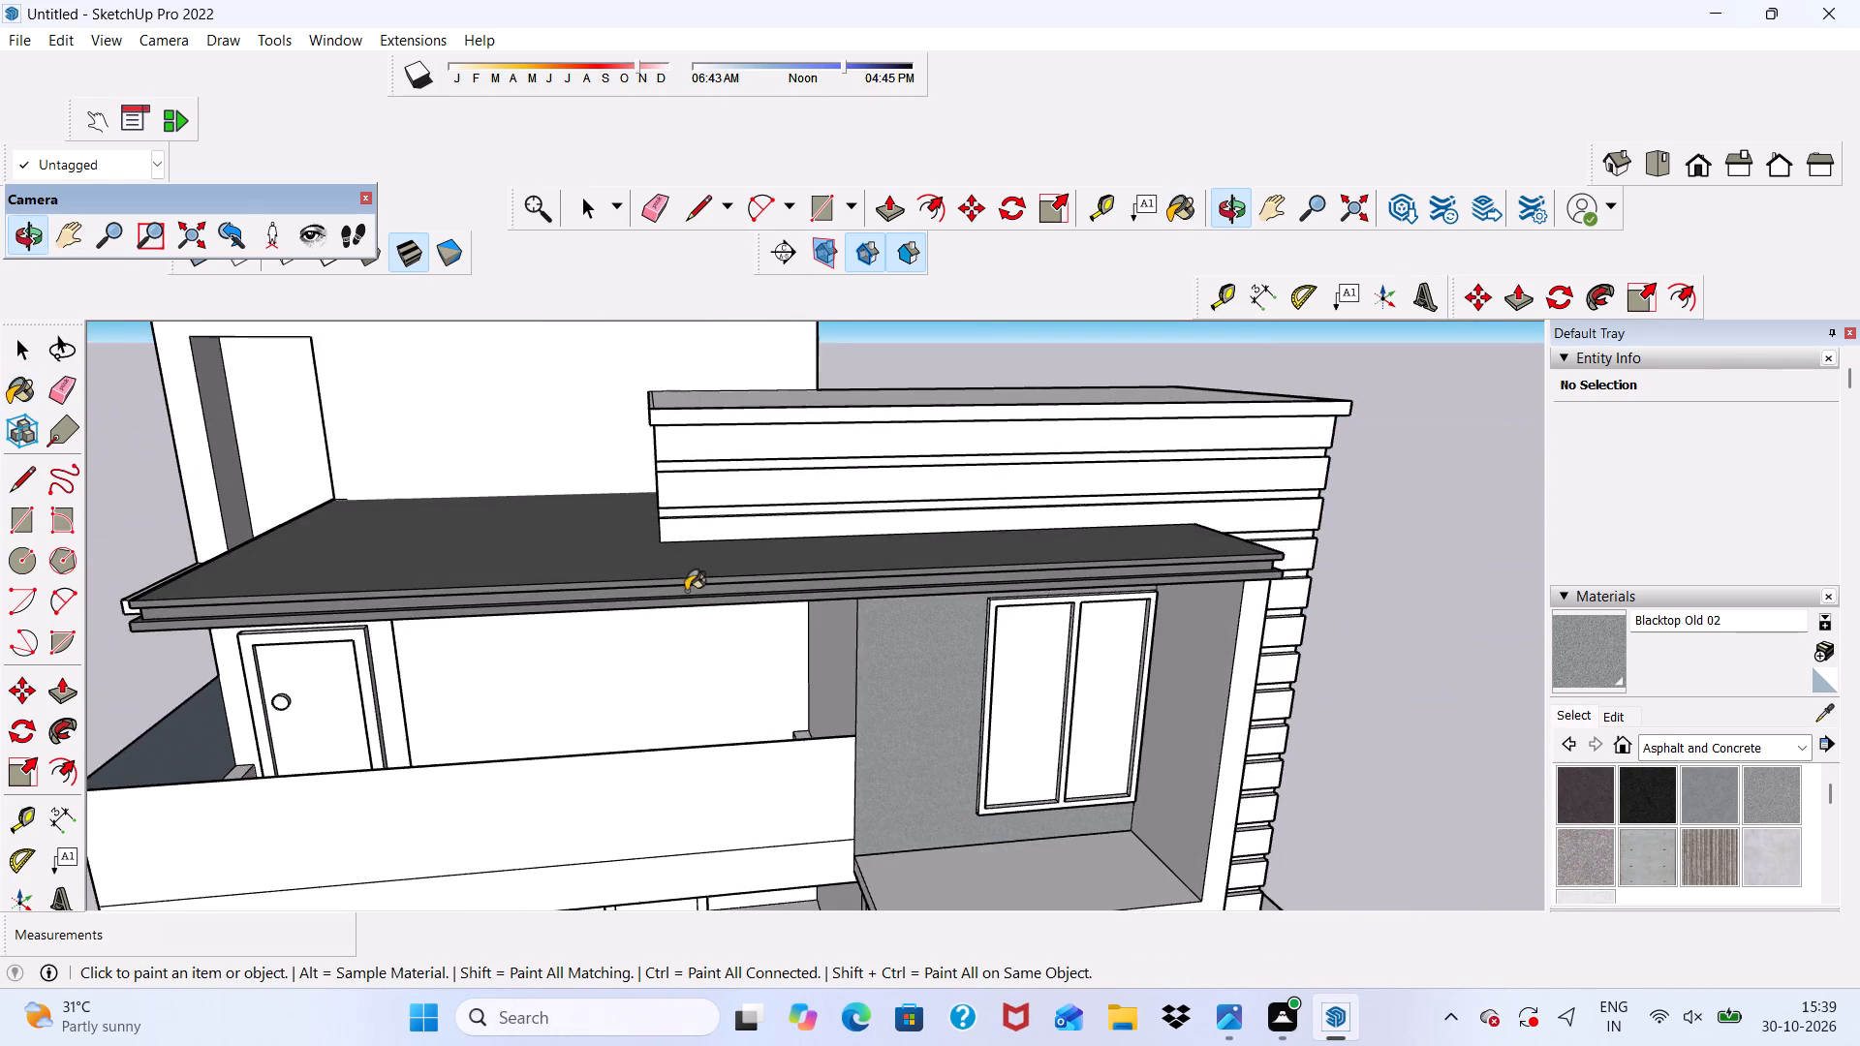
scroll(686, 591, up, 4)
click(691, 522)
scroll(686, 545, up, 6)
click(686, 554)
Repaint the roof slab's front fascia, upper and lower band faces and the ledge between them with Blacktop Old 02.
scroll(685, 631, up, 4)
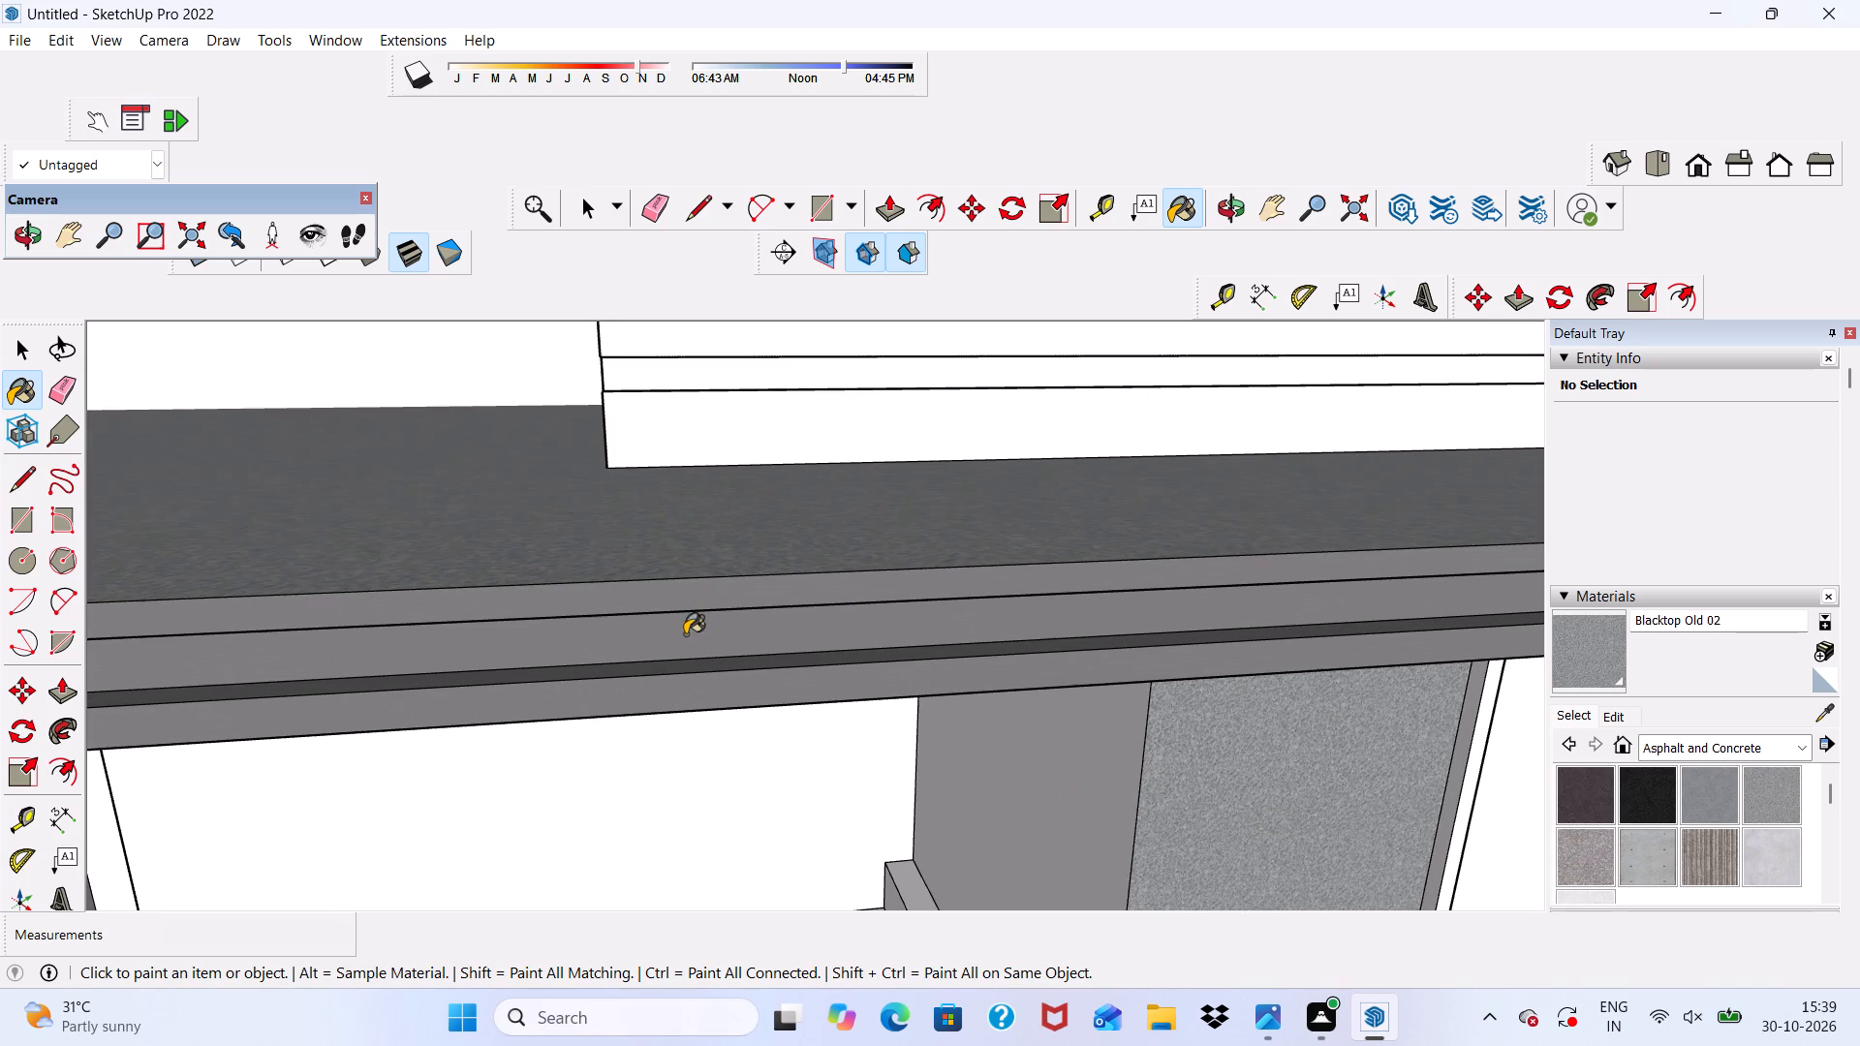
click(685, 634)
click(697, 599)
scroll(741, 612, down, 3)
scroll(799, 686, up, 4)
click(789, 660)
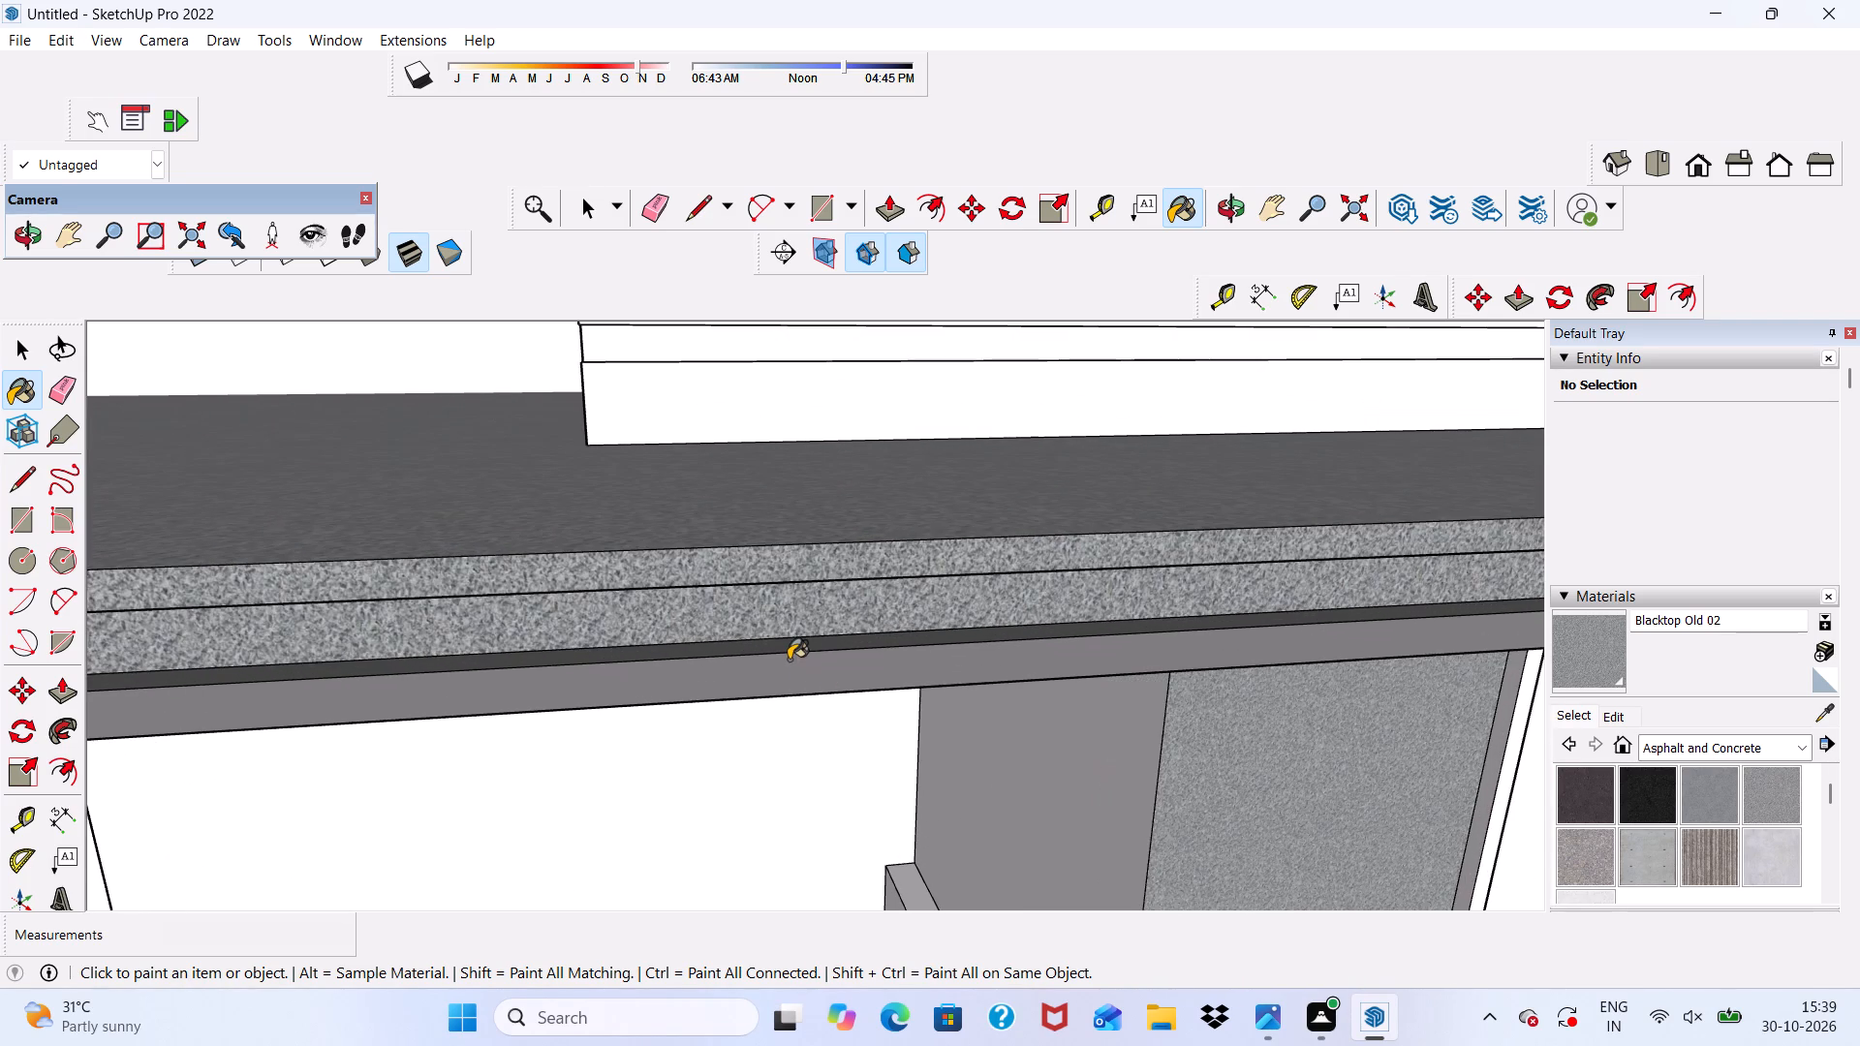
scroll(785, 652, up, 3)
click(785, 652)
click(786, 644)
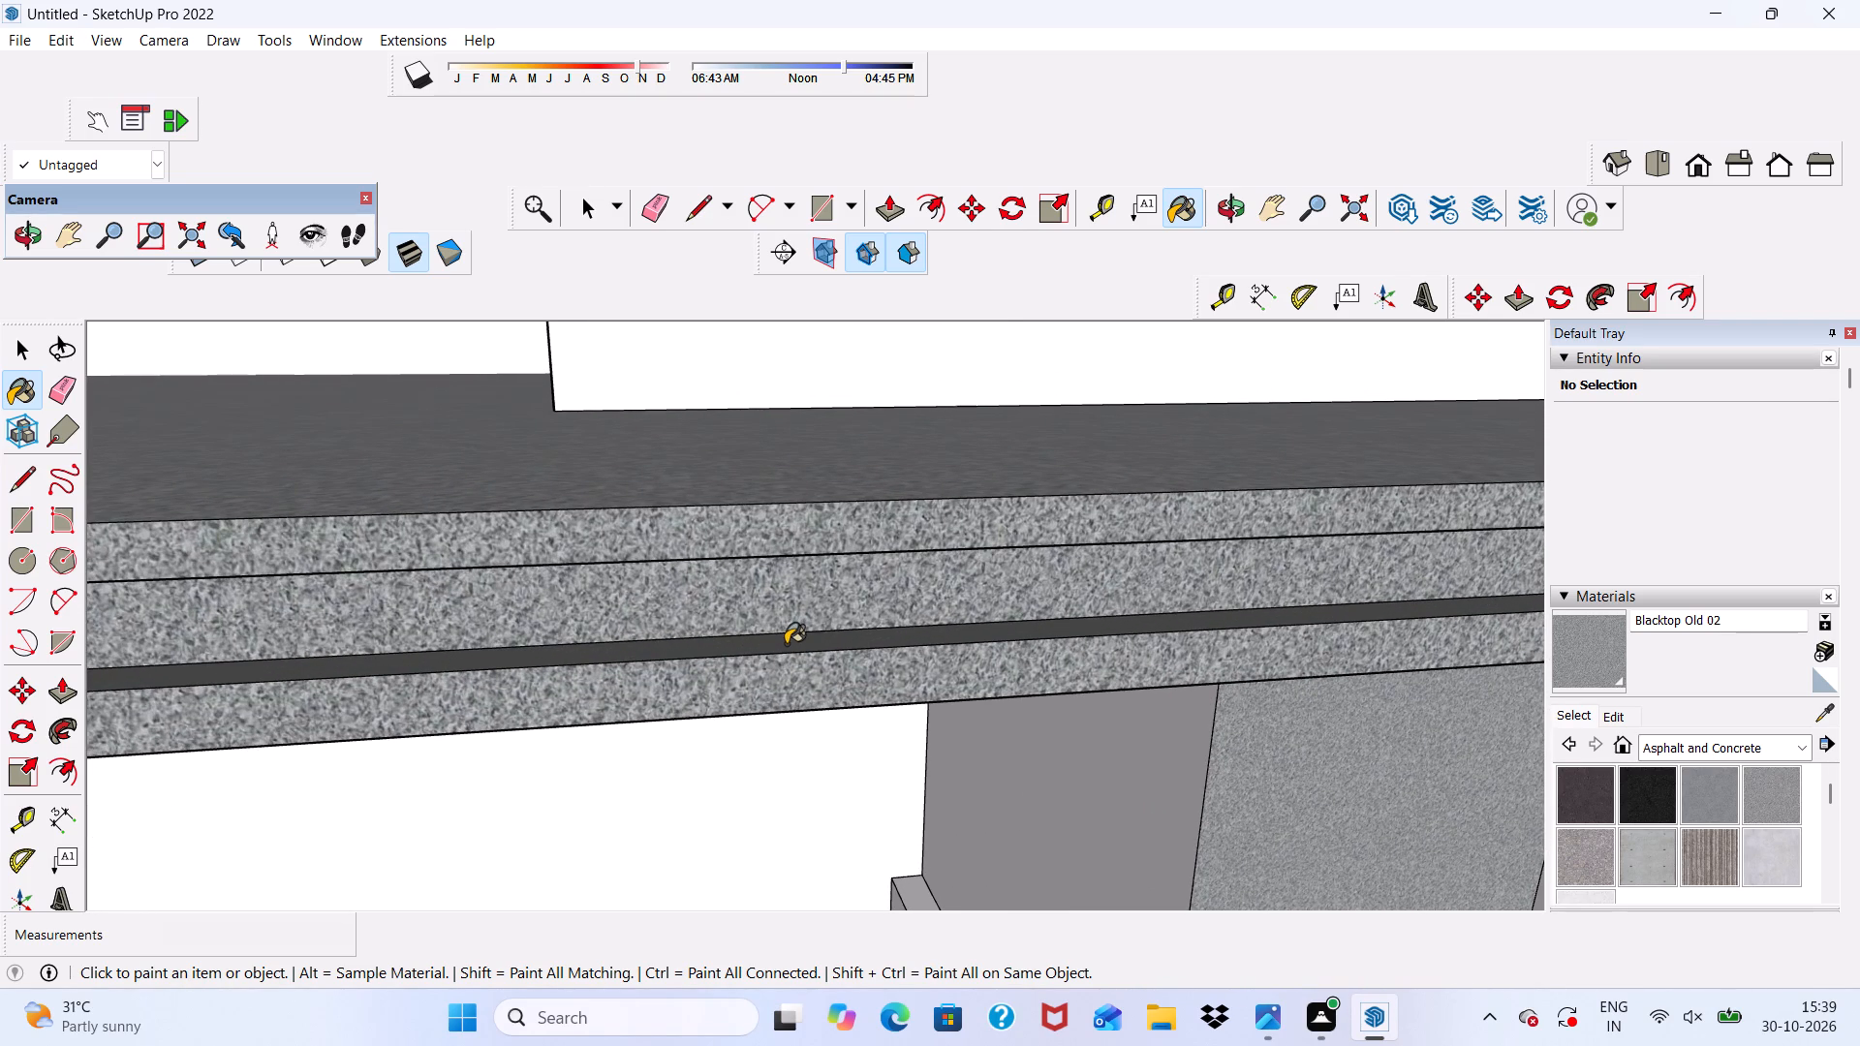
Repaint the side edge's fascia, upper band face, narrow top strip and lower band face with Blacktop Old 02.
scroll(786, 644, down, 3)
middle_drag(788, 649, 1113, 649)
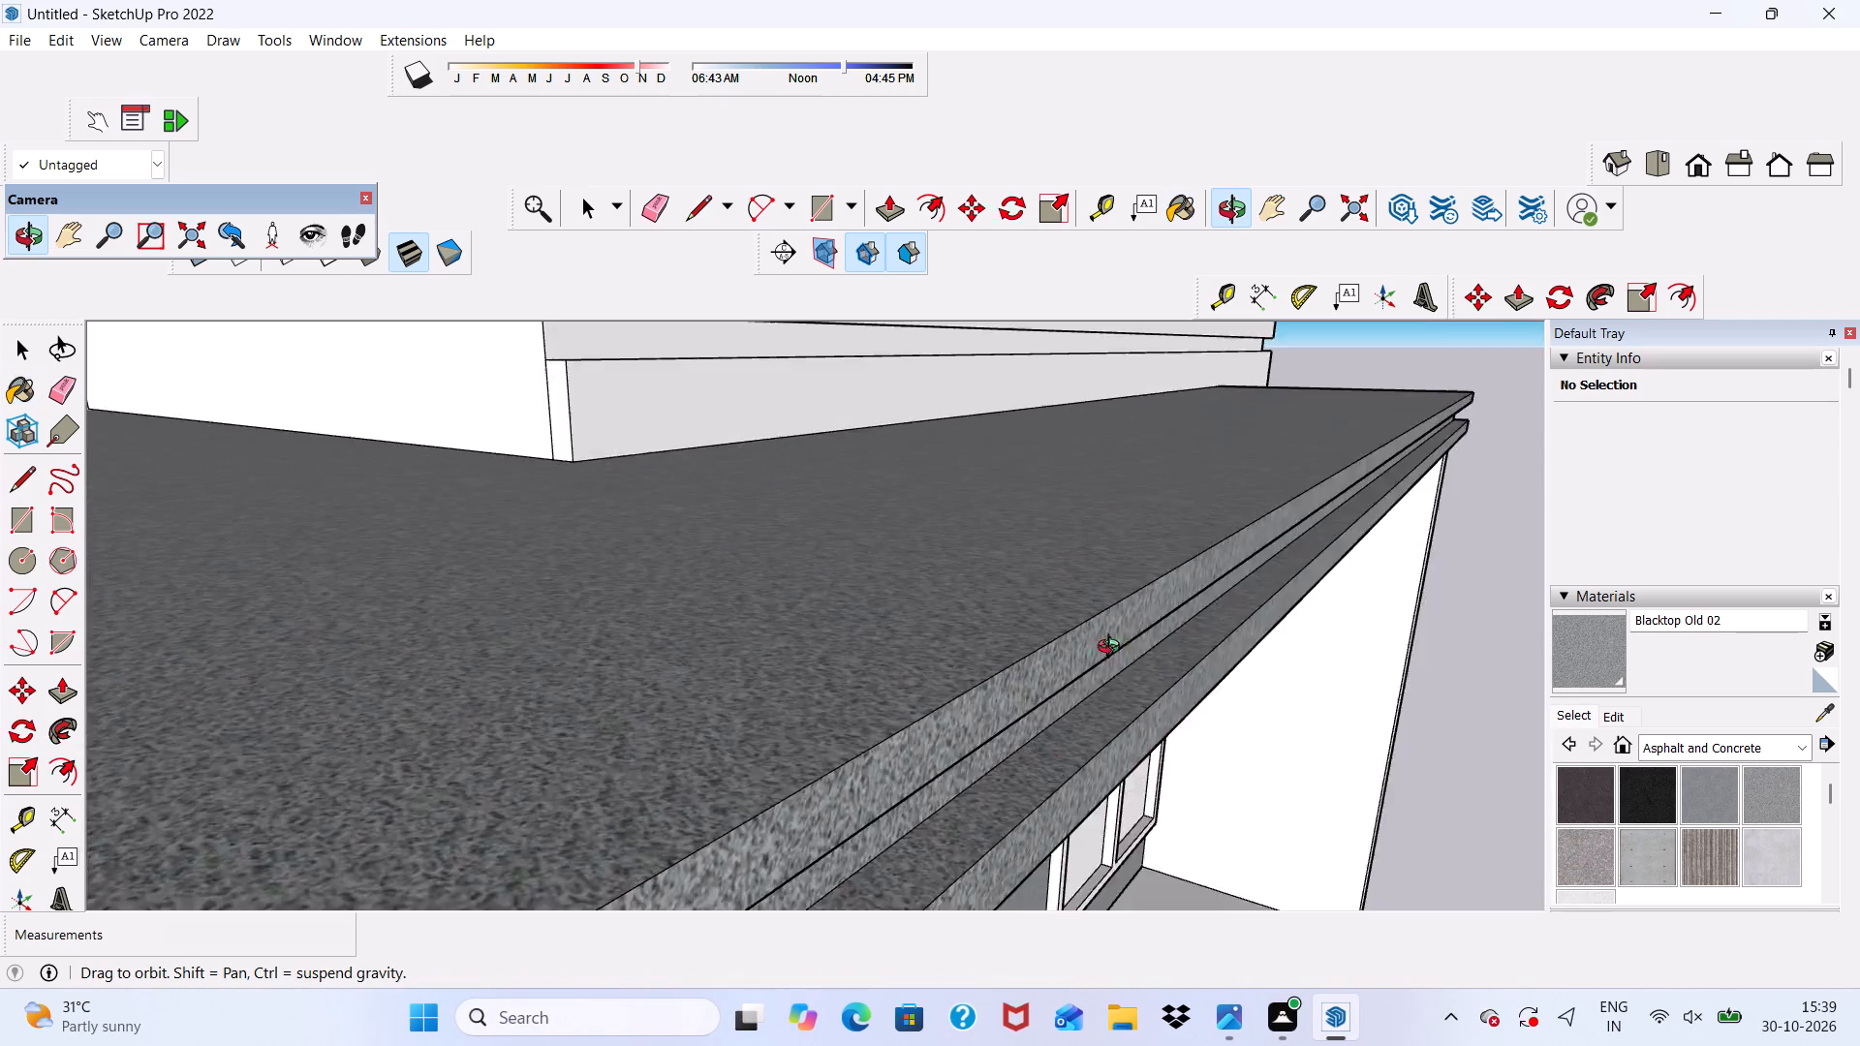
middle_drag(1113, 649, 1294, 676)
scroll(911, 612, down, 15)
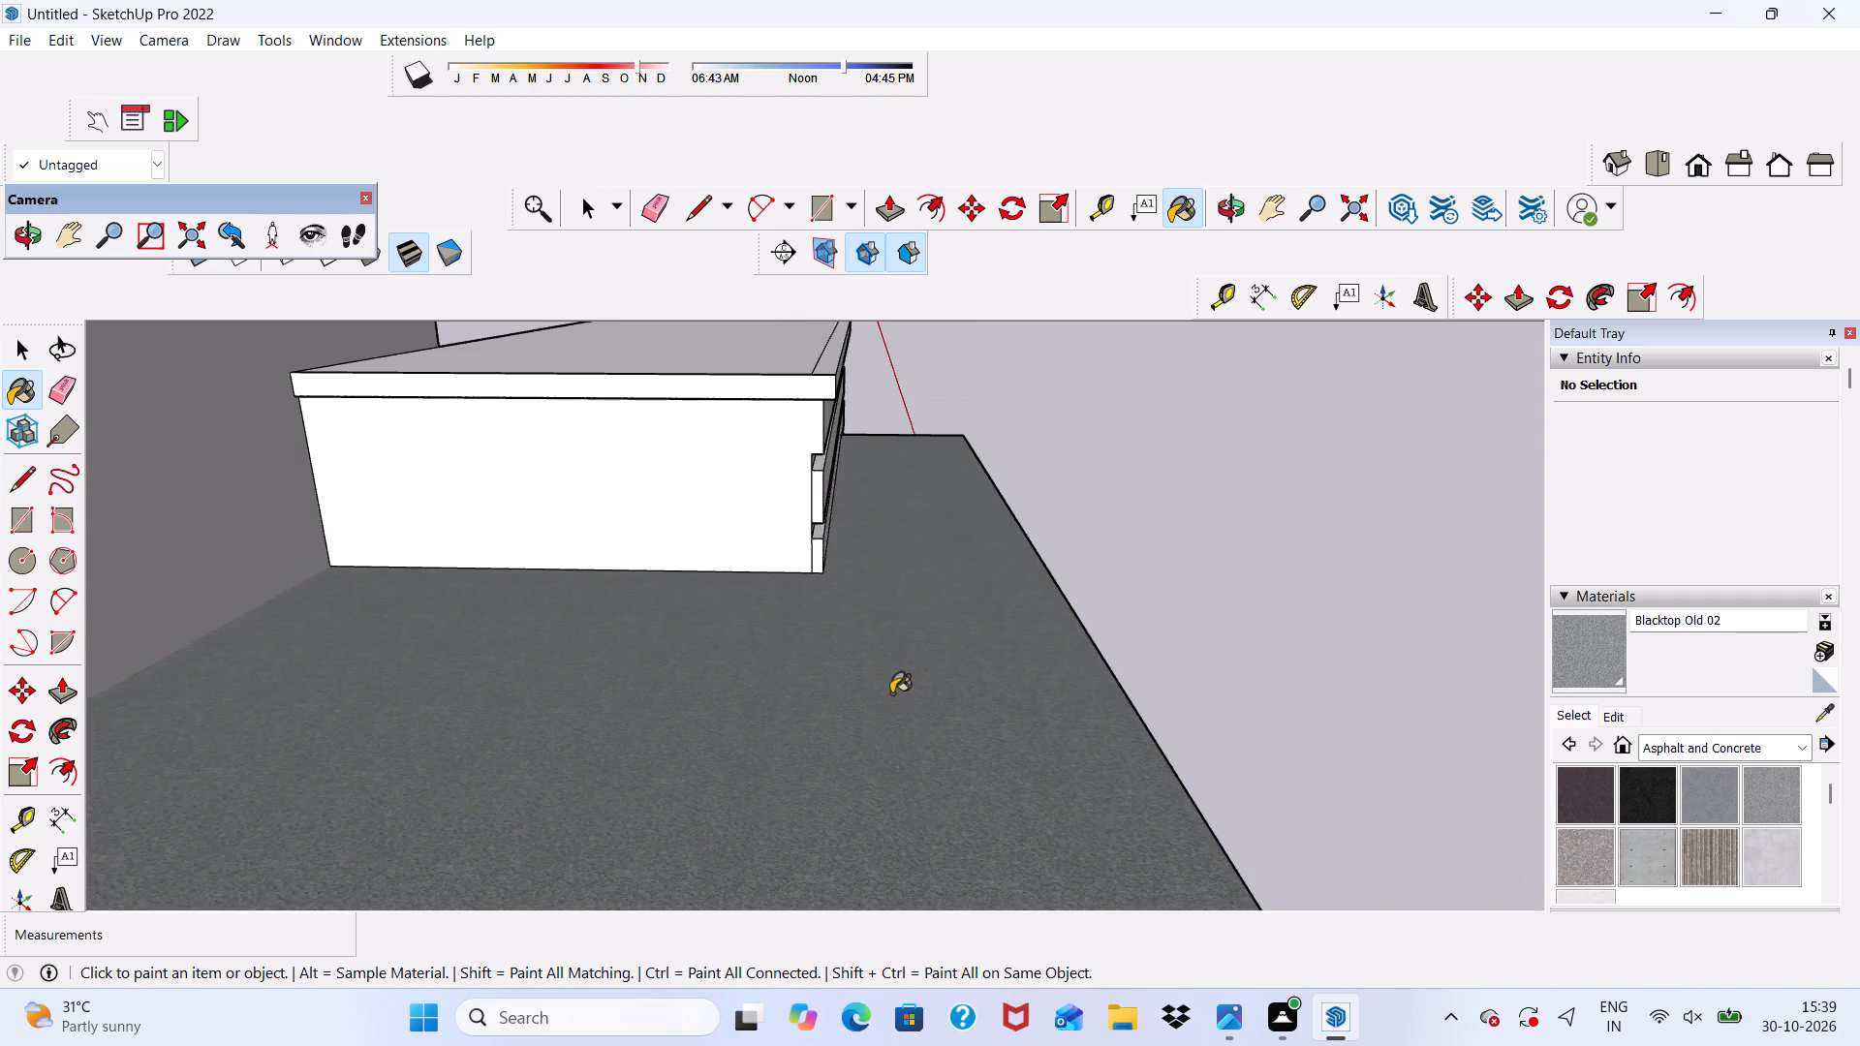
scroll(821, 782, up, 2)
scroll(824, 610, down, 4)
scroll(782, 806, up, 4)
scroll(784, 692, down, 4)
scroll(783, 874, up, 4)
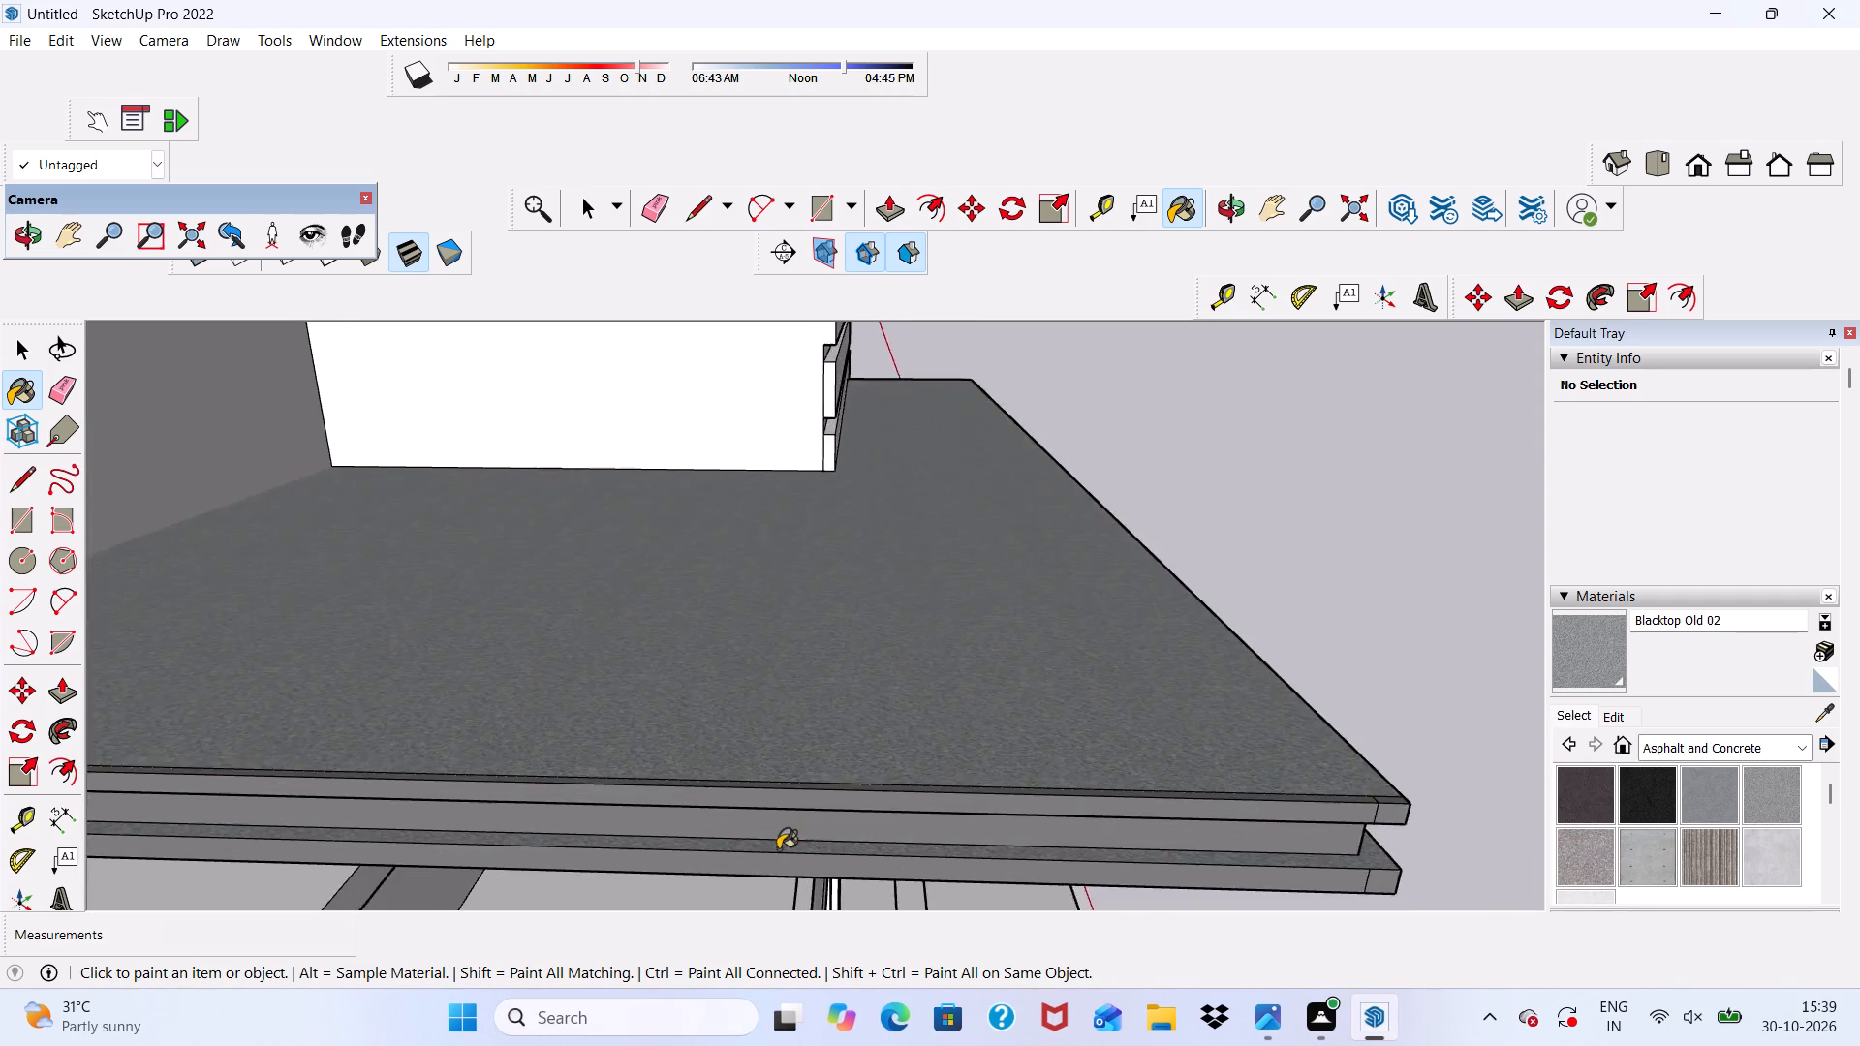
scroll(778, 849, up, 6)
click(779, 821)
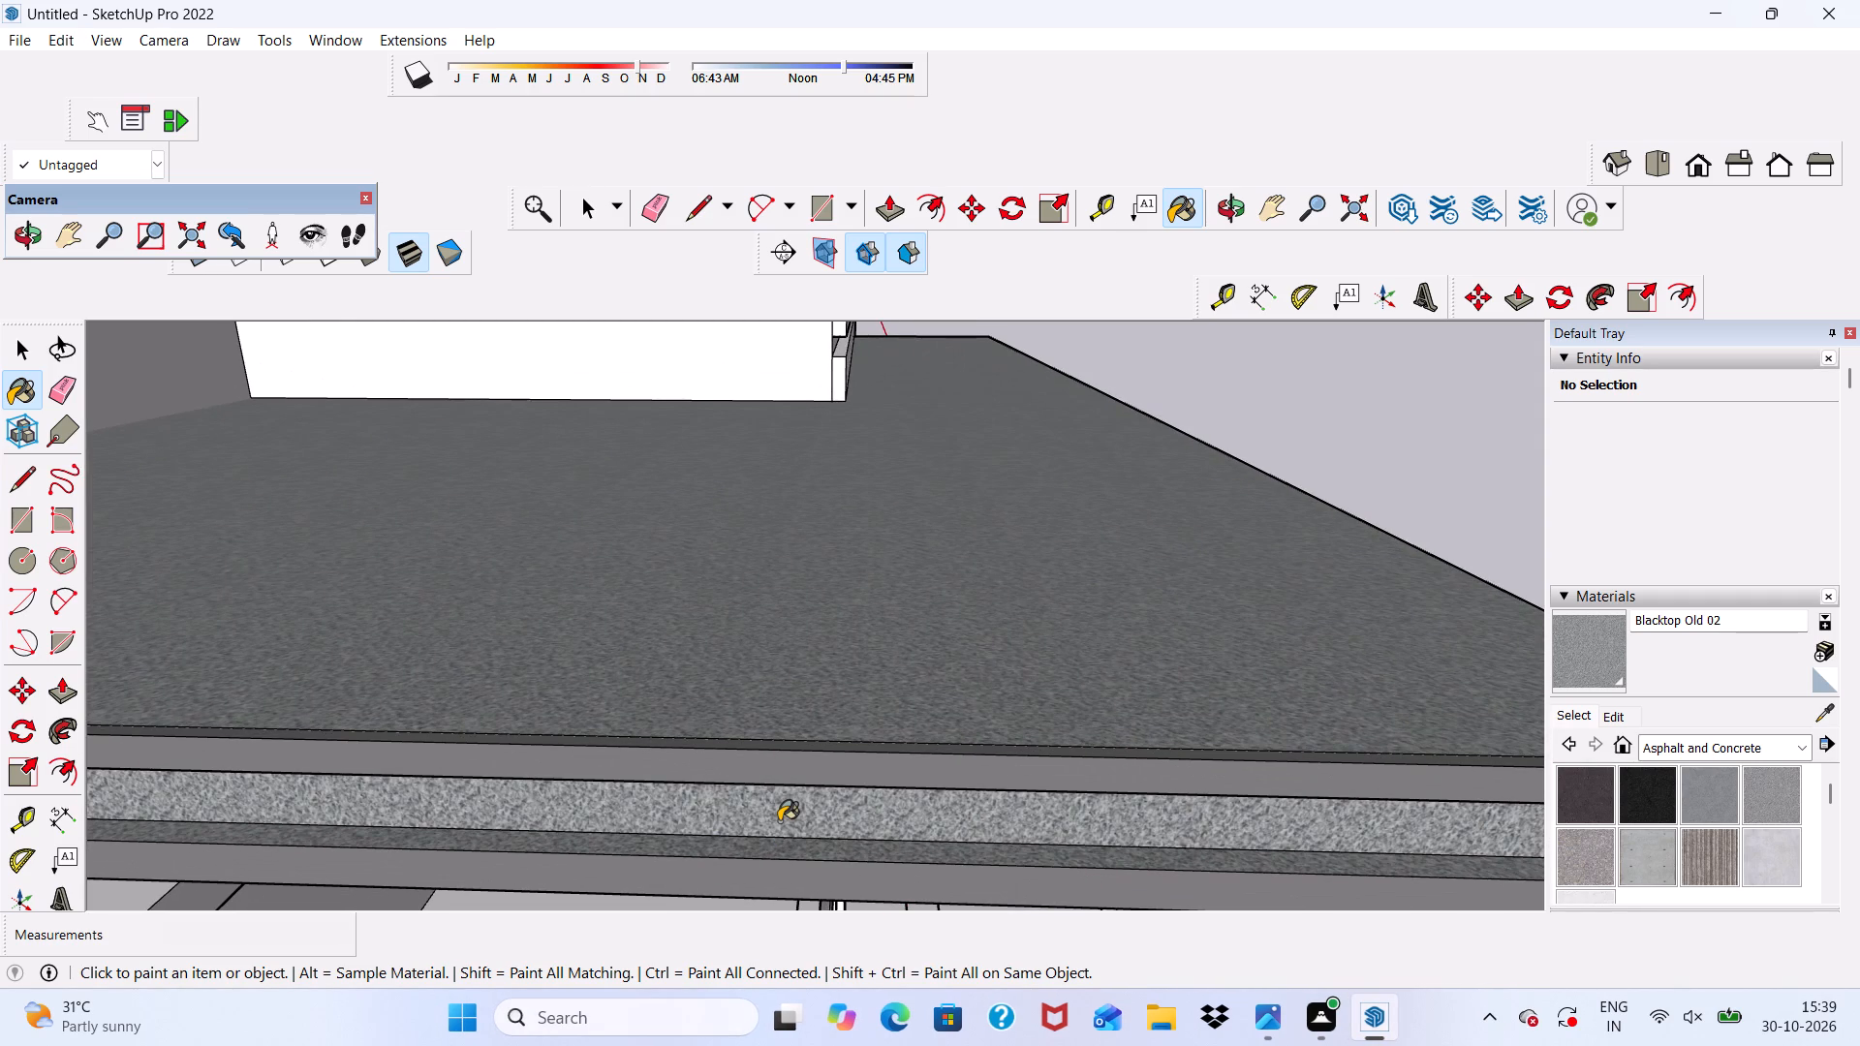
click(782, 777)
scroll(782, 770, up, 4)
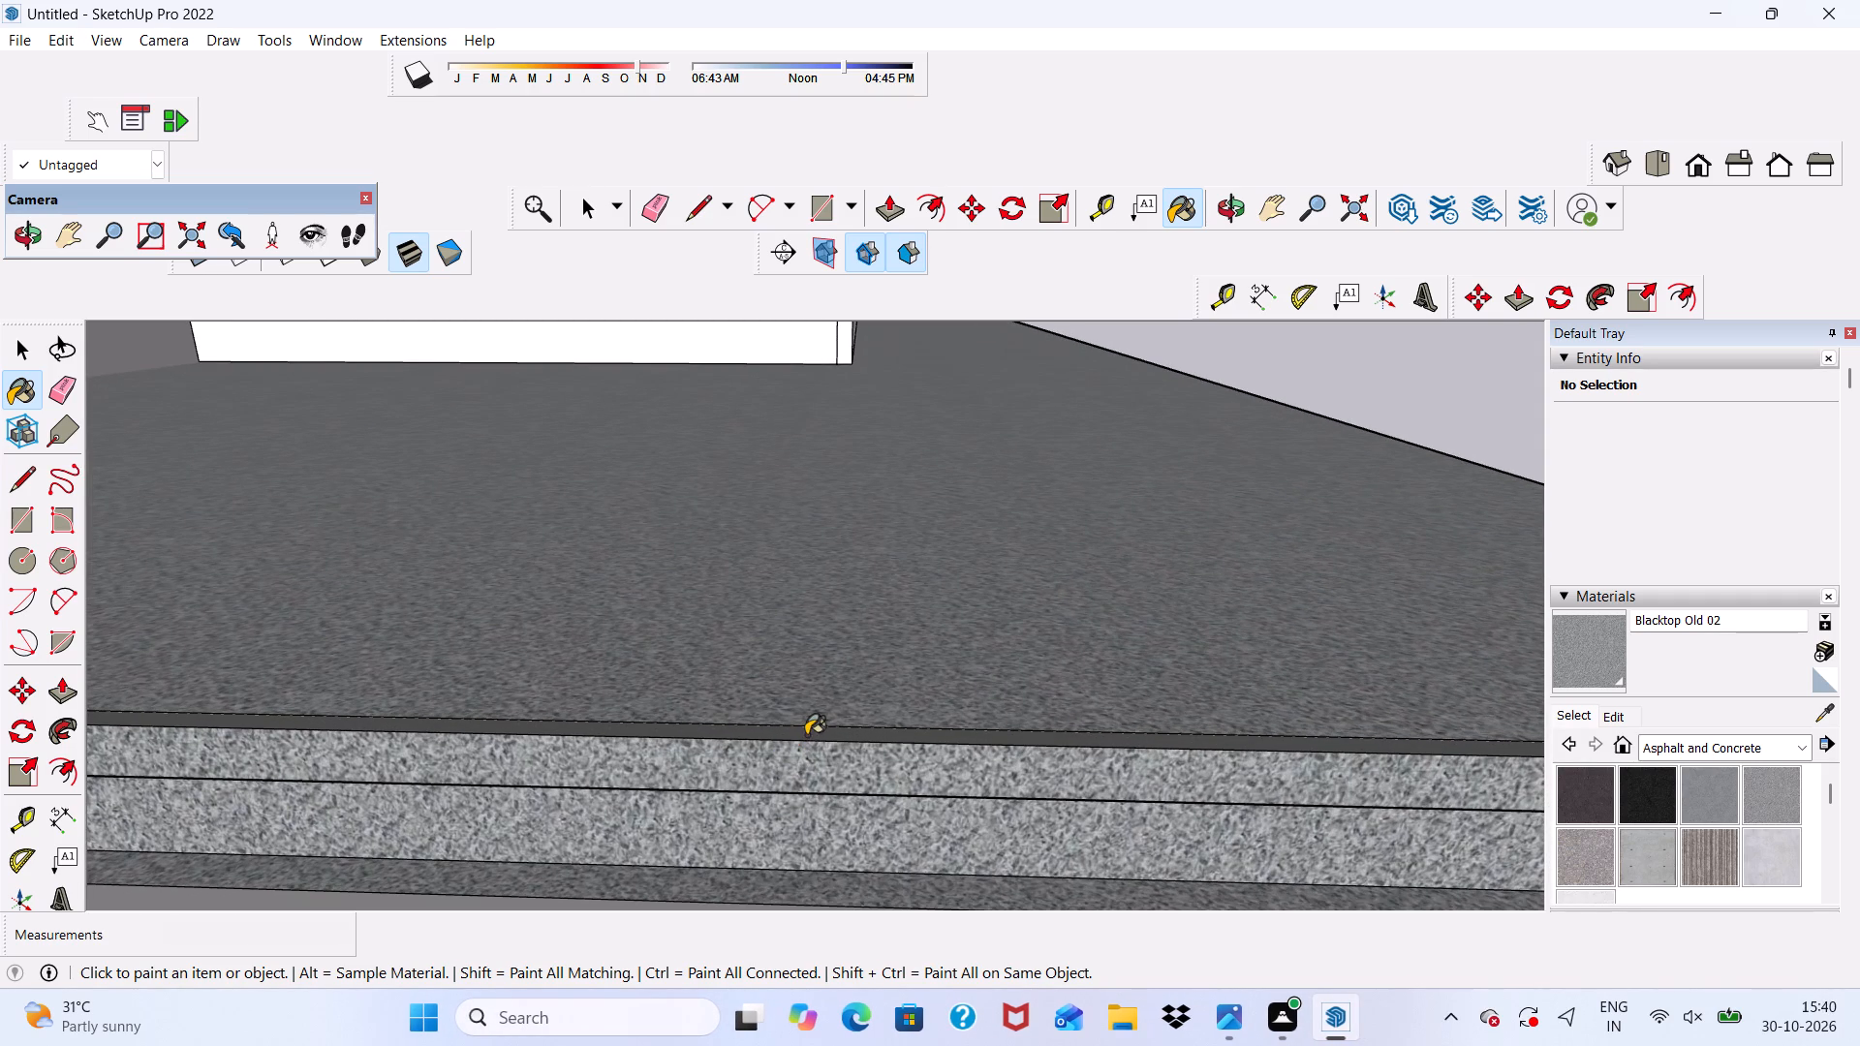
click(809, 732)
scroll(809, 732, down, 9)
scroll(764, 841, up, 3)
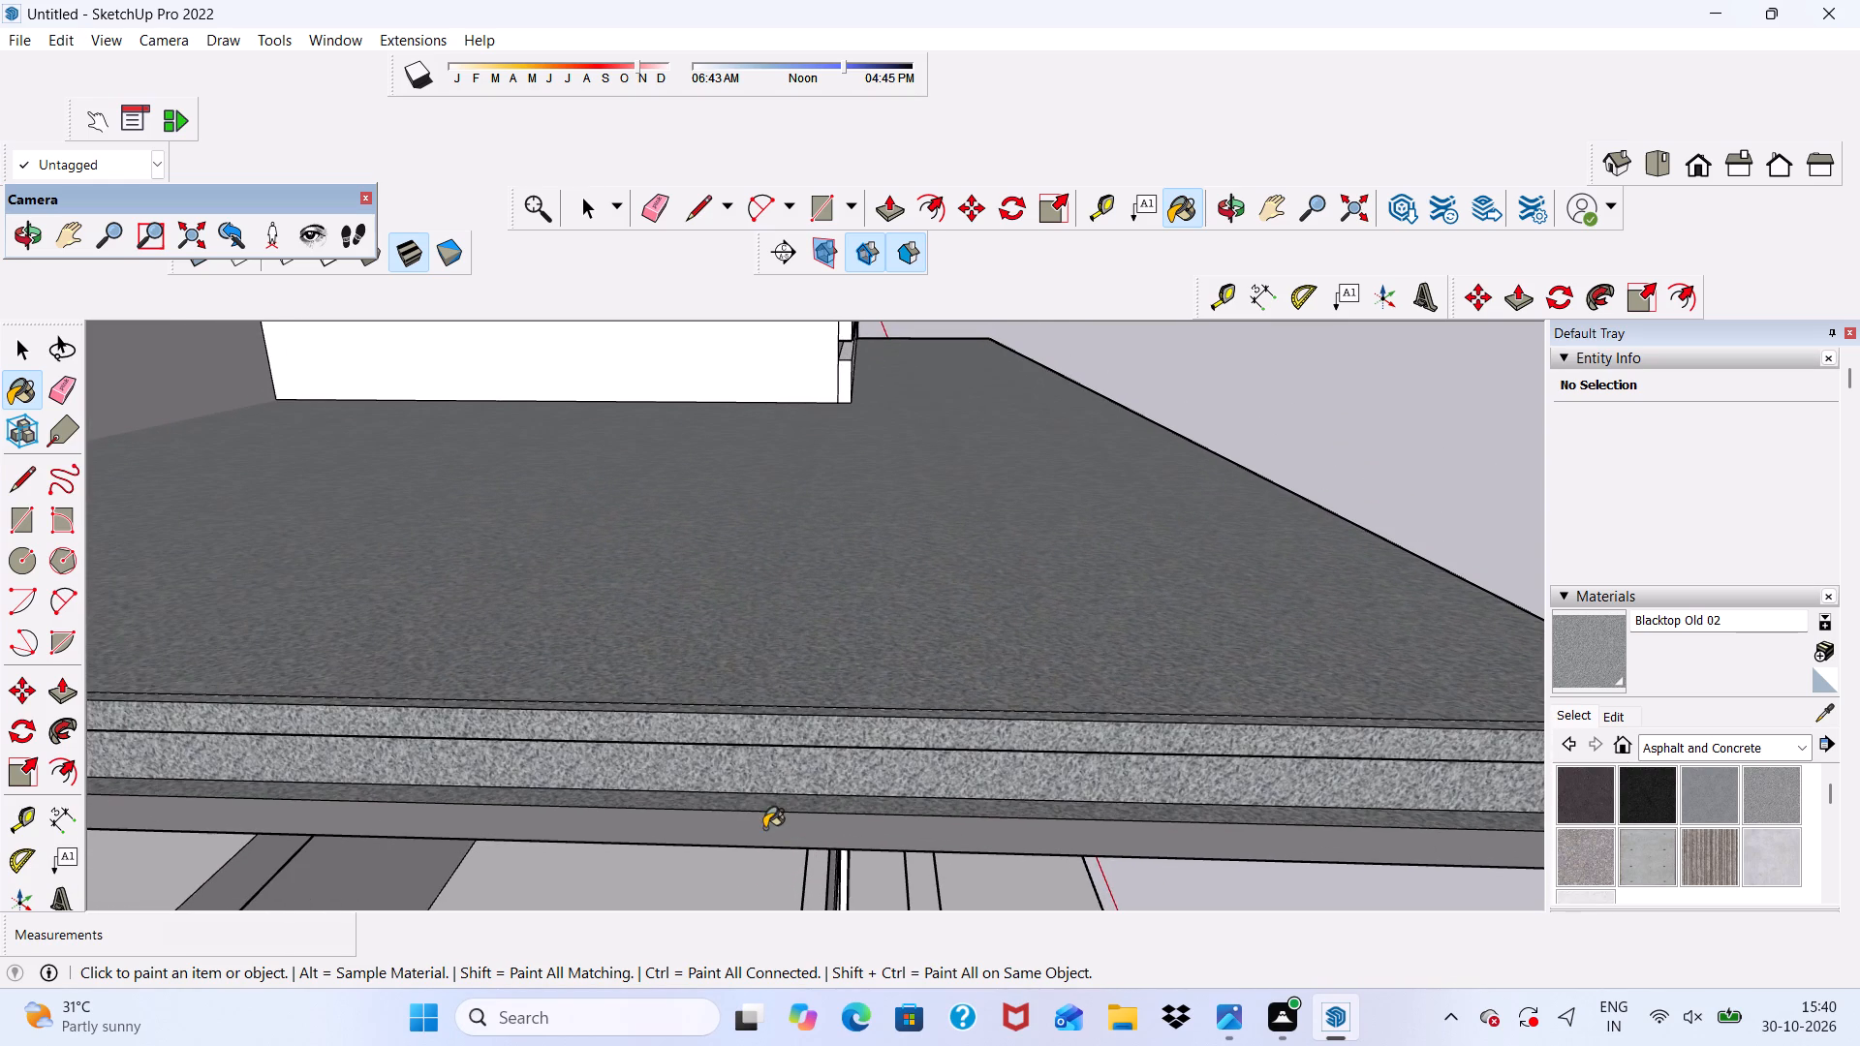
click(760, 830)
Apply Blacktop Old 02 to the roof slab's underside behind the side edge's lower band.
scroll(760, 830, down, 2)
middle_drag(760, 835, 760, 697)
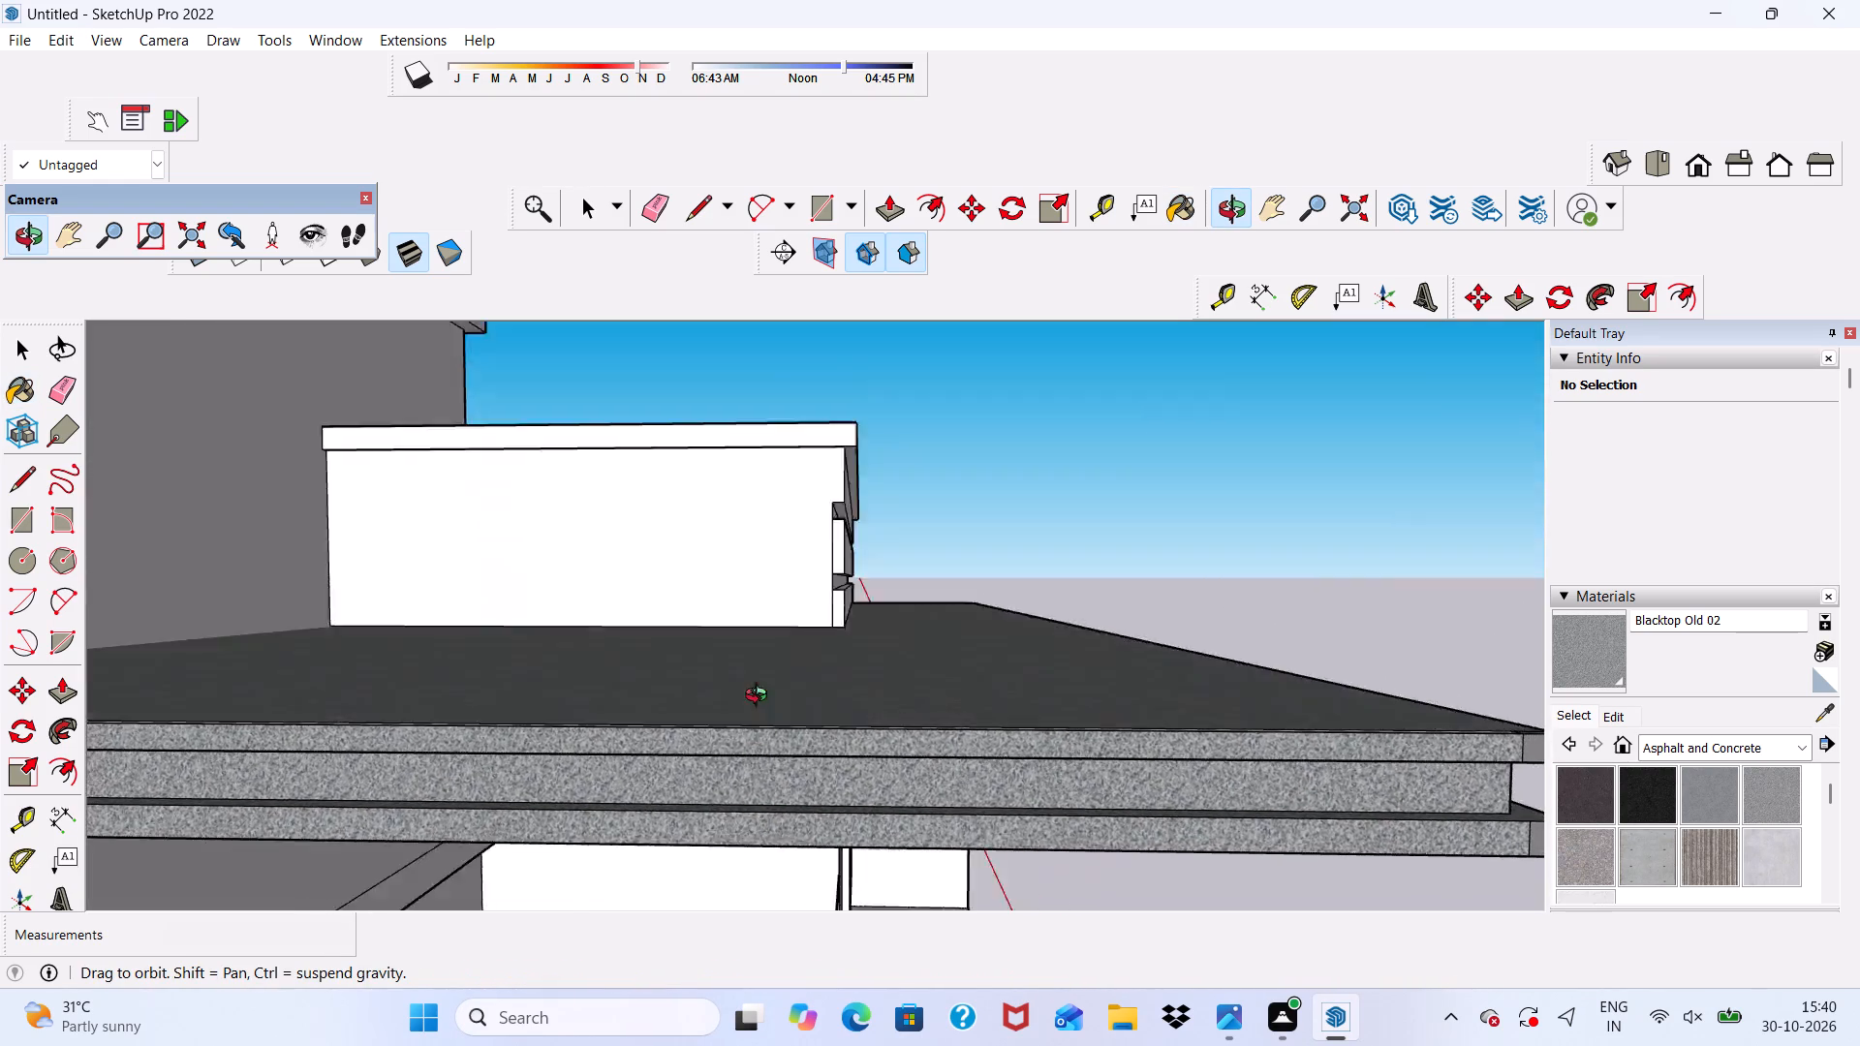
middle_drag(760, 697, 790, 523)
scroll(772, 810, up, 2)
click(725, 877)
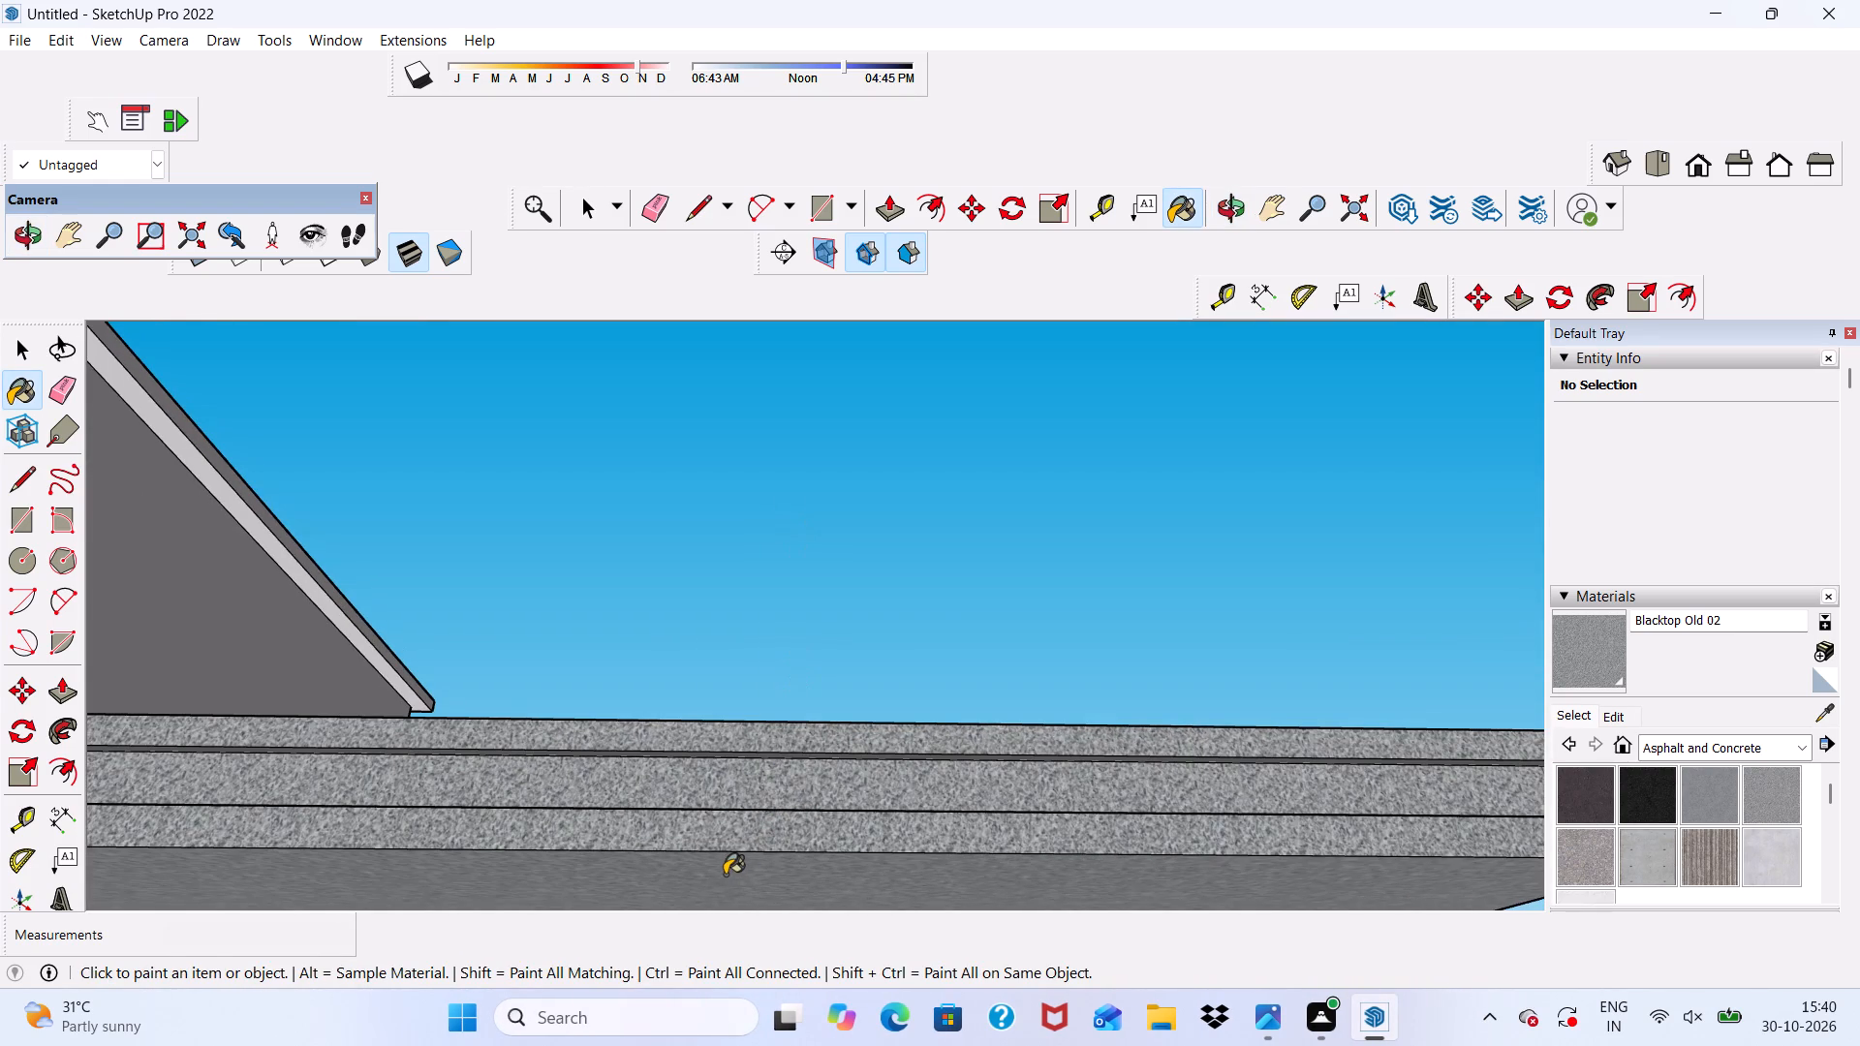
scroll(759, 795, down, 12)
middle_drag(940, 760, 460, 827)
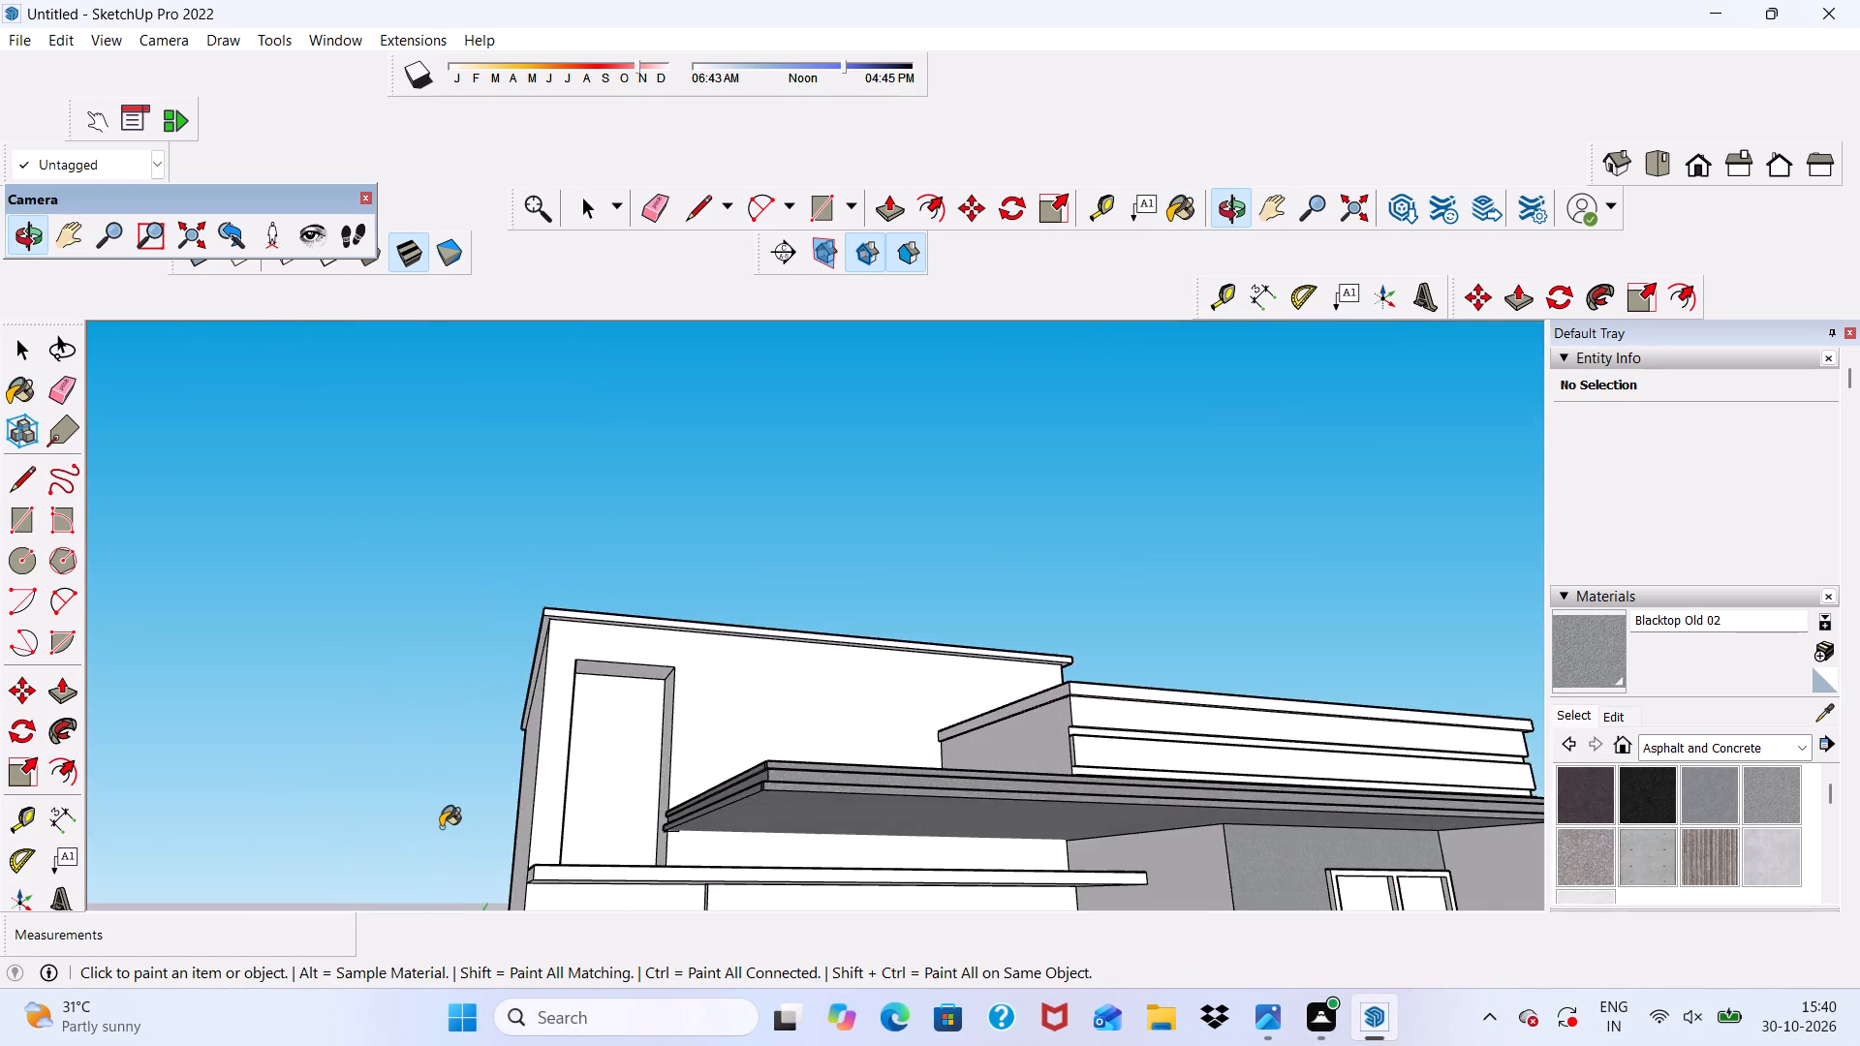
Paint the upper-floor side wall beneath the roof slab, beside the grey window wall, with Blacktop Old 02.
scroll(823, 762, up, 4)
scroll(572, 661, down, 8)
middle_drag(1010, 790, 976, 861)
scroll(939, 811, up, 4)
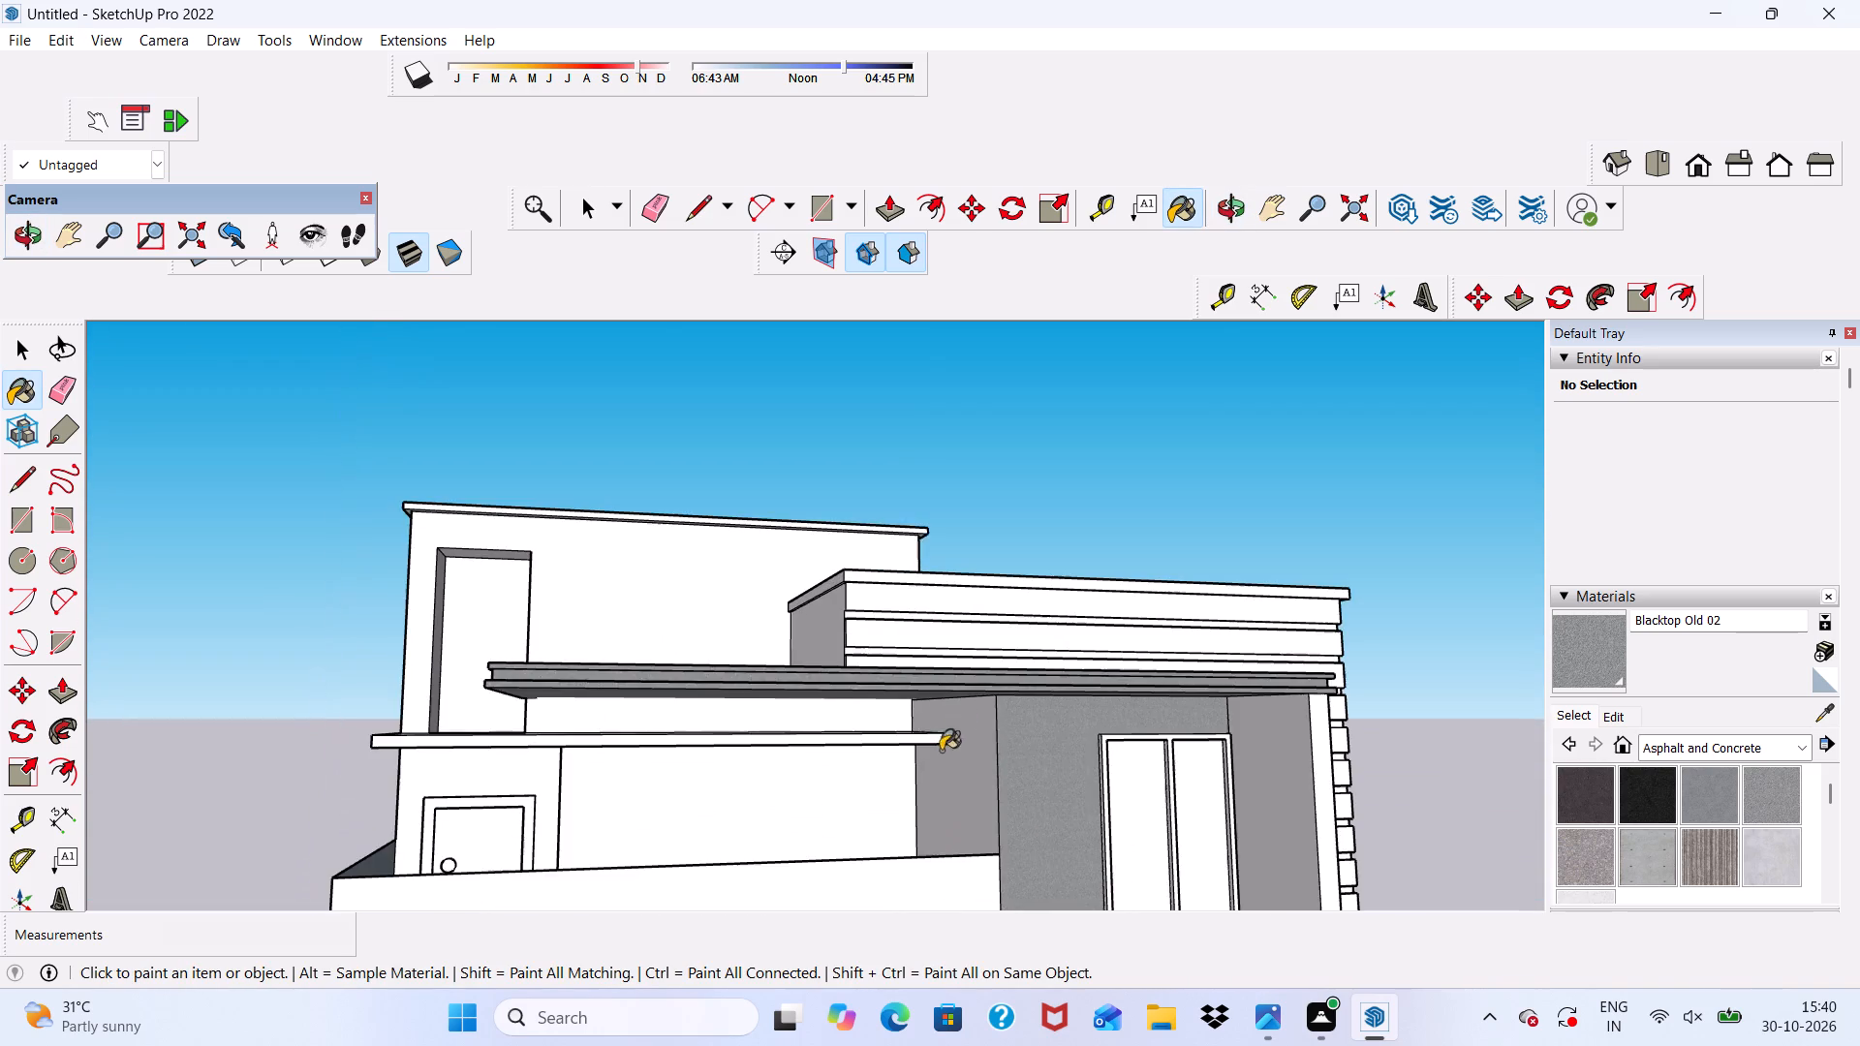
scroll(997, 766, up, 1)
scroll(997, 766, down, 1)
click(969, 772)
scroll(910, 660, down, 10)
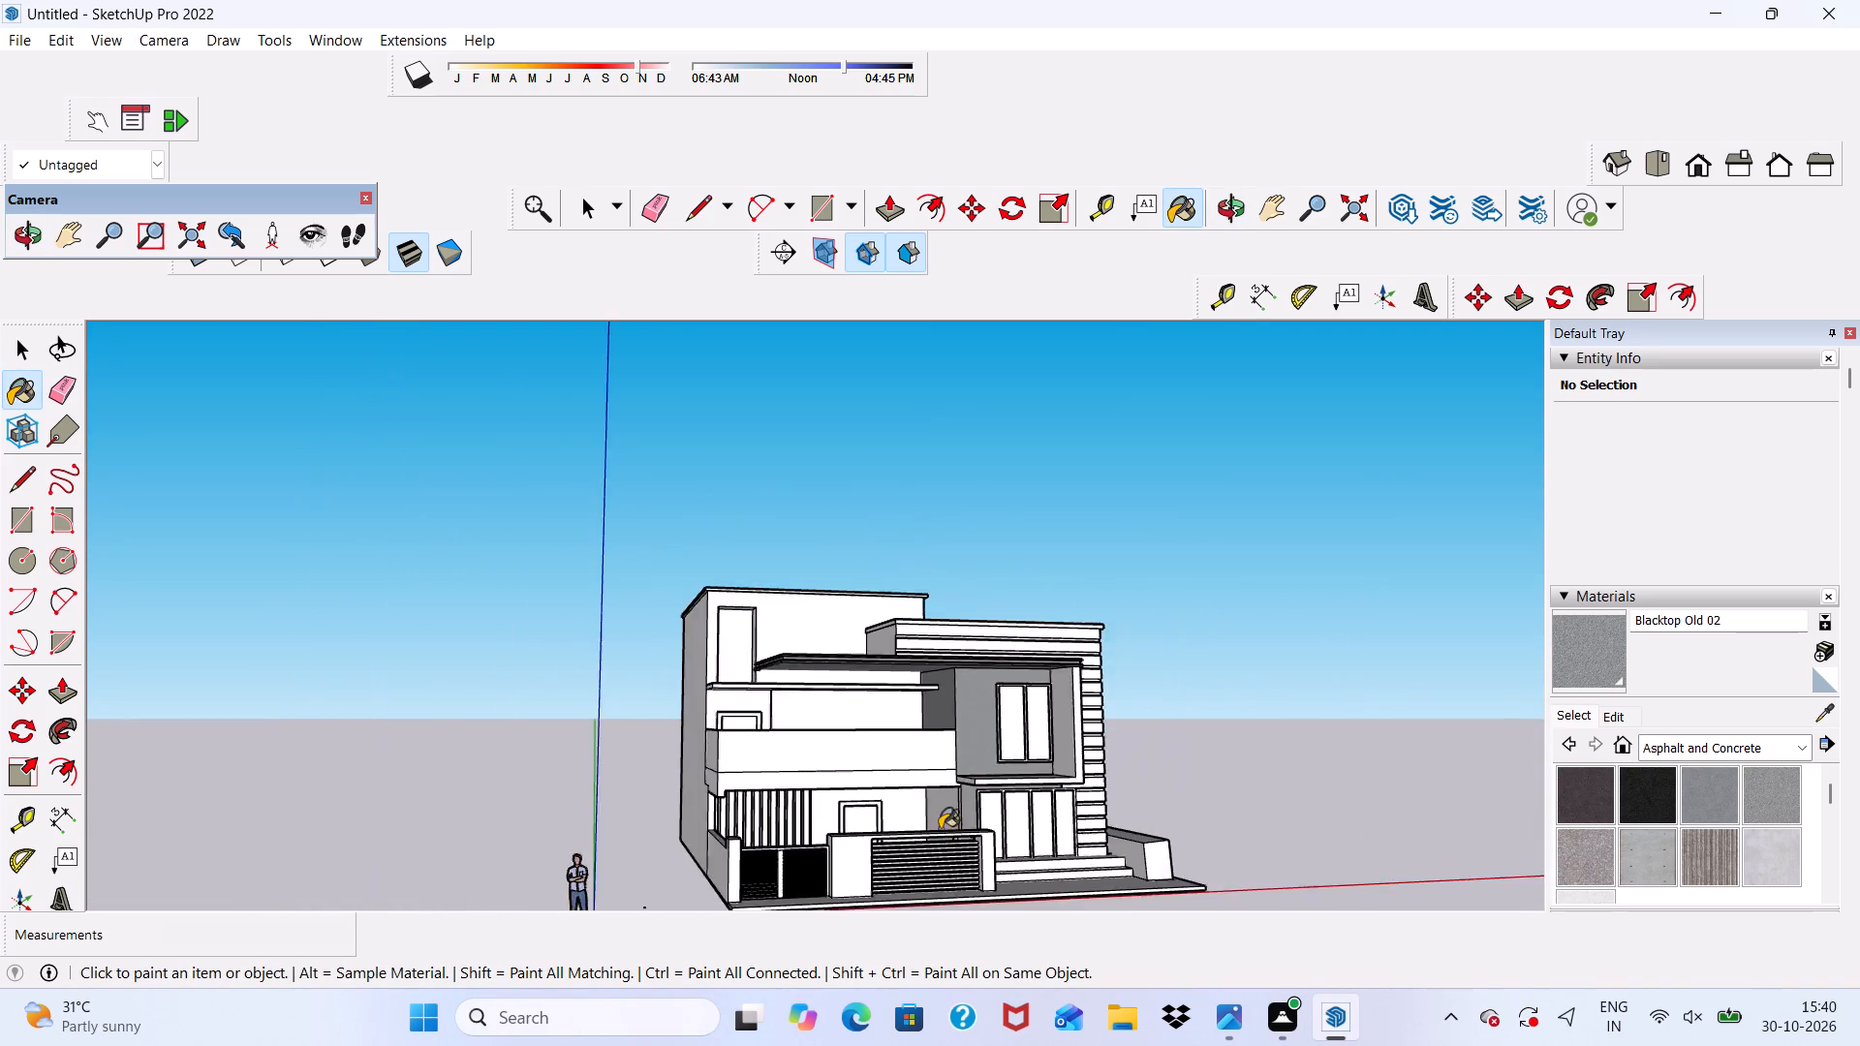
Apply Blacktop Old 02 to the recessed ground-floor door wall and both faces of its adjoining side return.
scroll(943, 842, up, 8)
scroll(980, 816, down, 2)
scroll(980, 816, up, 10)
scroll(963, 737, down, 1)
scroll(963, 736, up, 5)
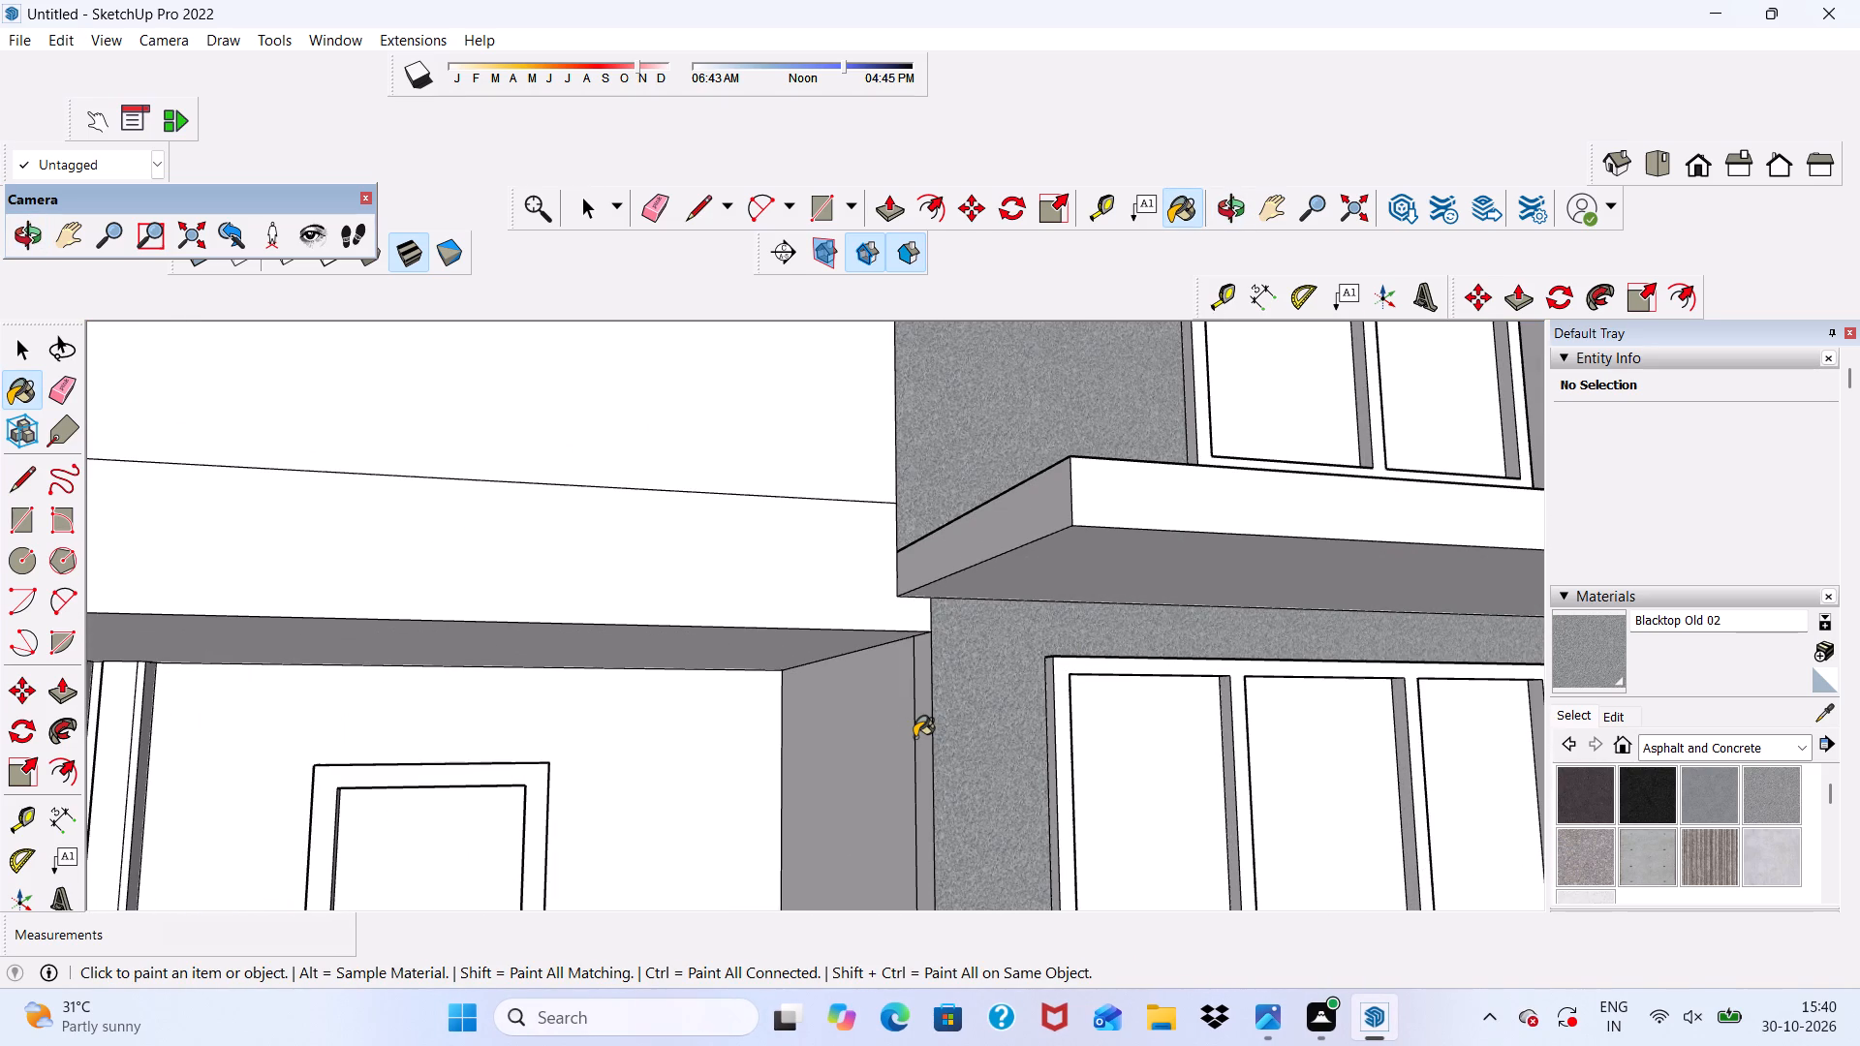
scroll(899, 746, down, 2)
scroll(809, 742, up, 1)
click(751, 747)
scroll(907, 772, up, 3)
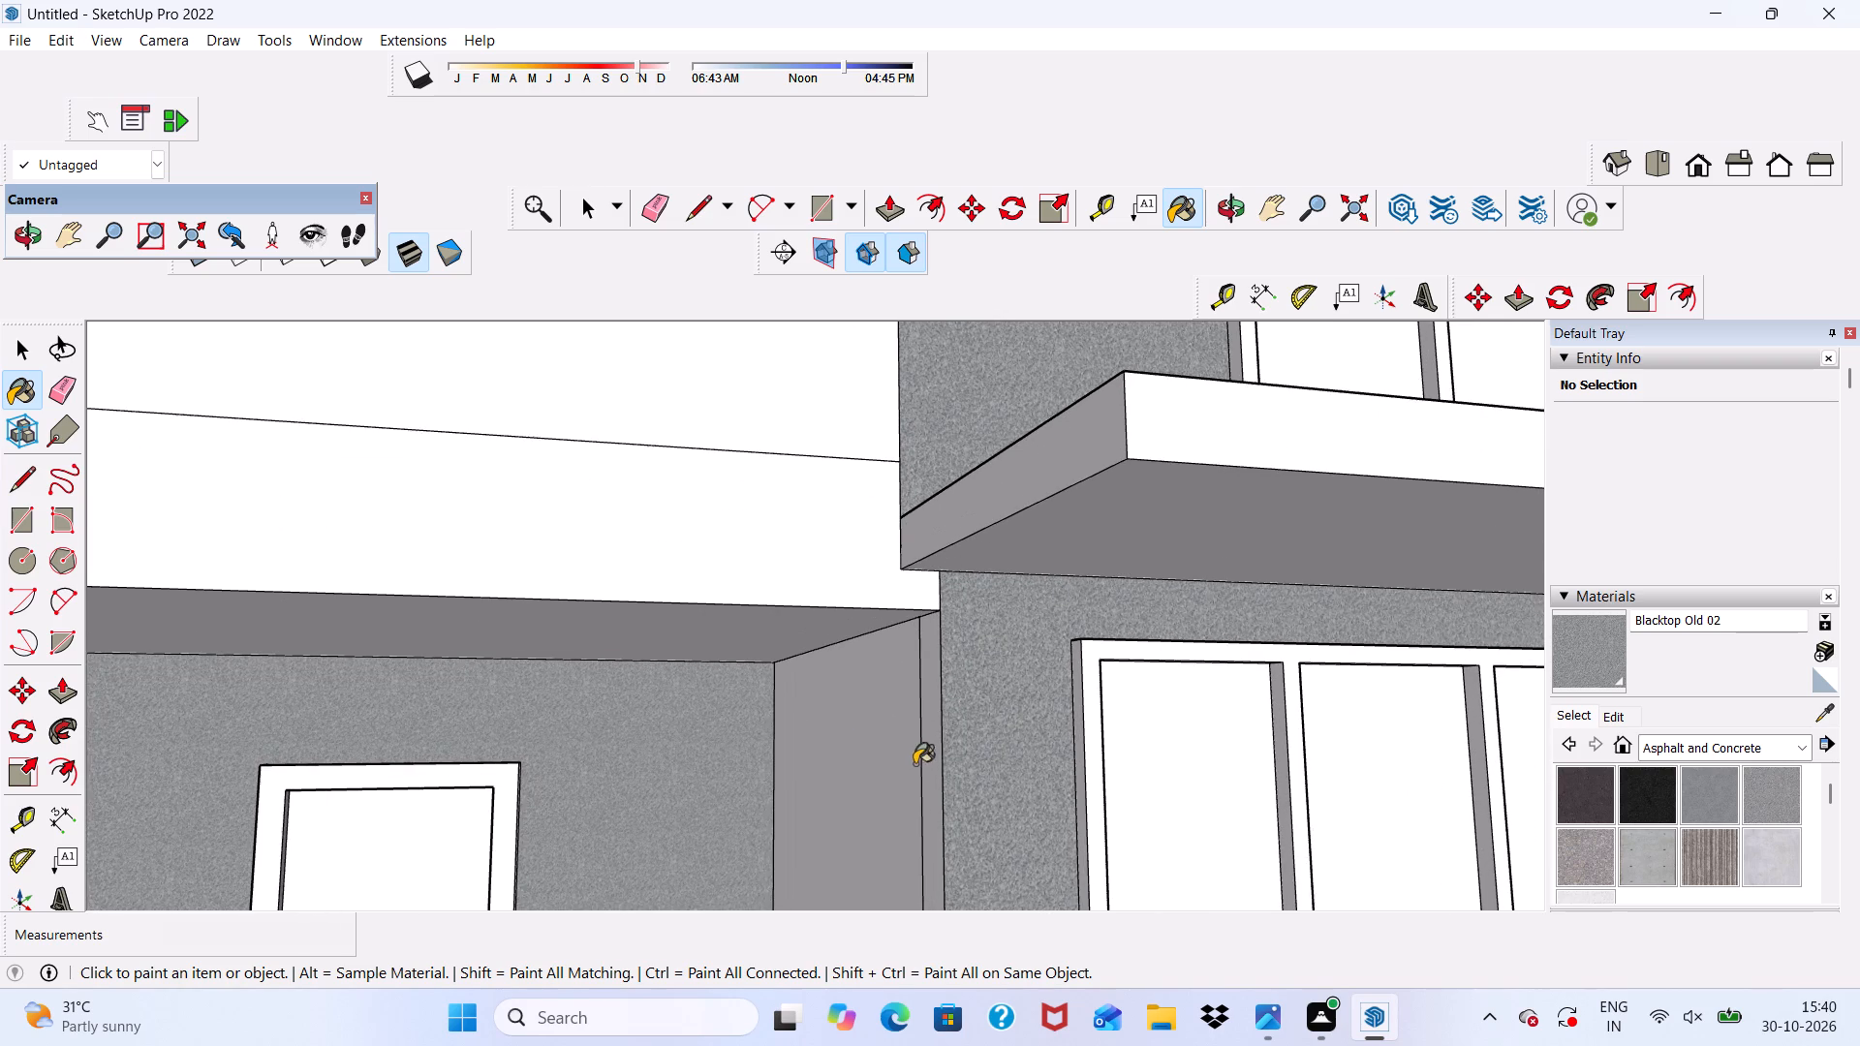
click(927, 744)
click(873, 775)
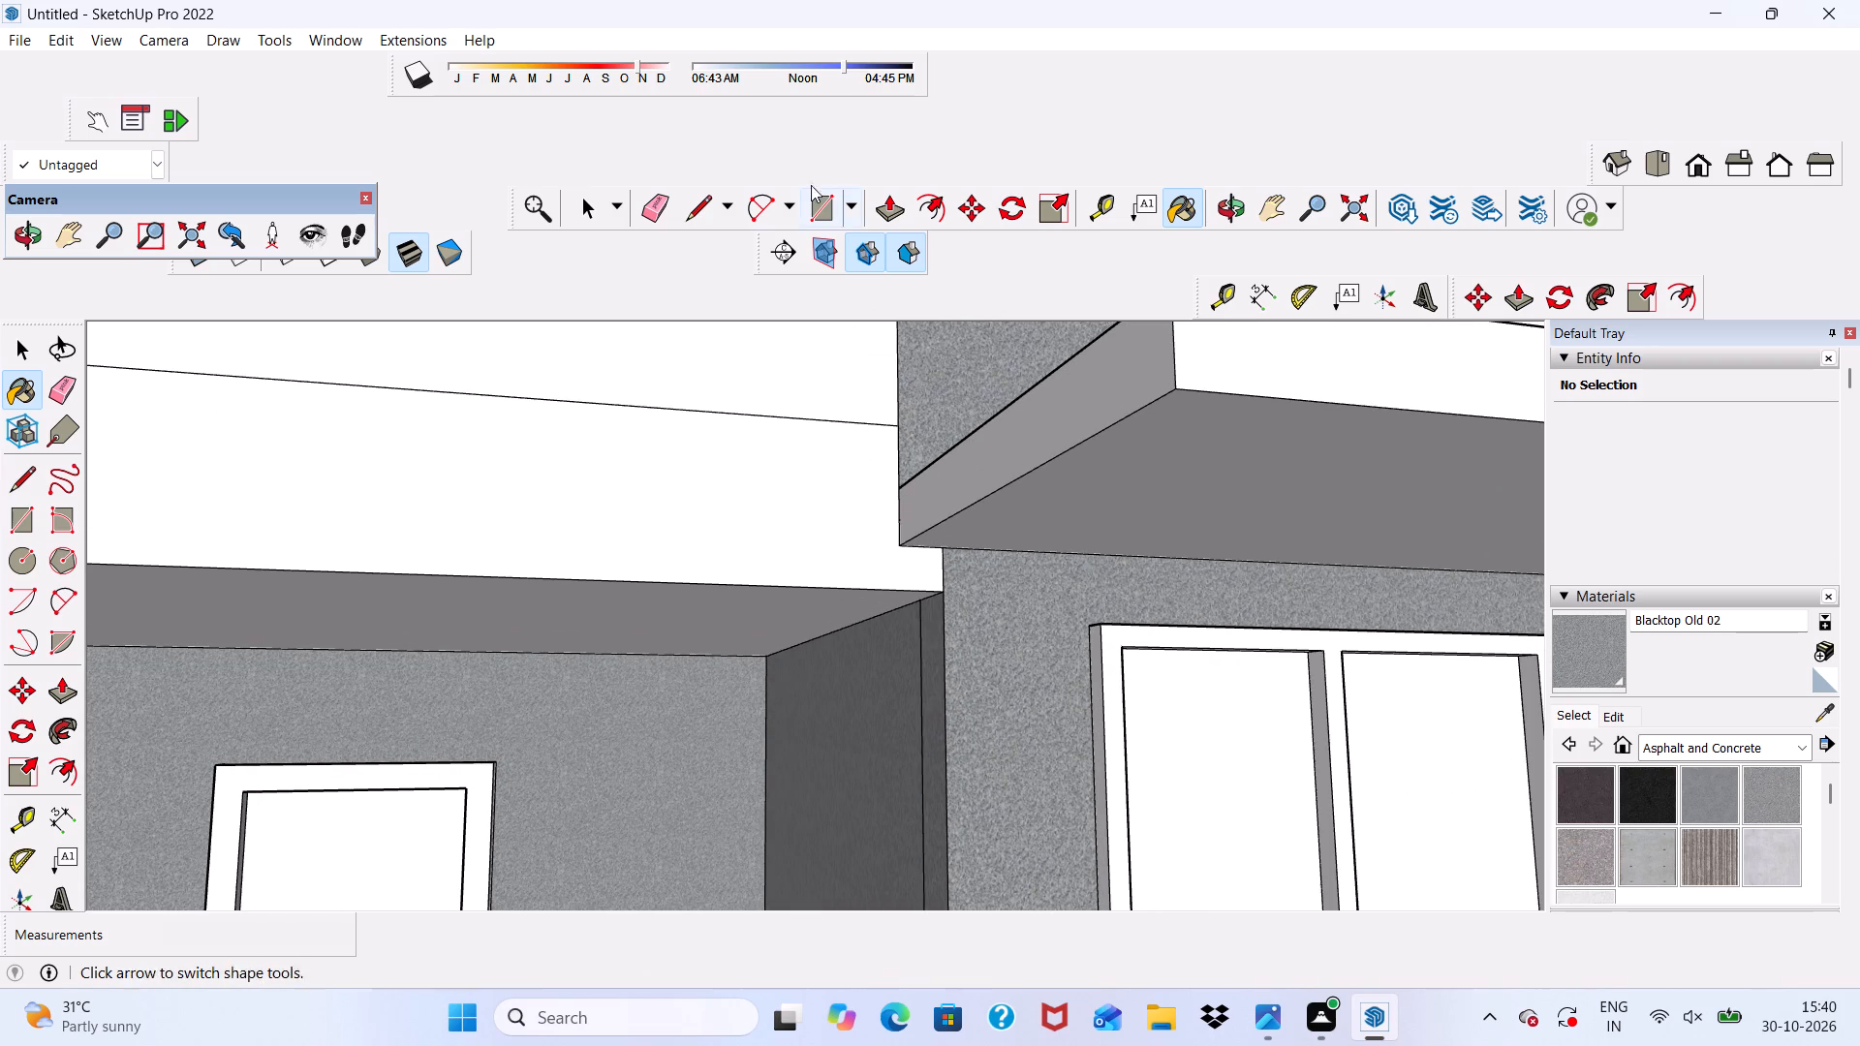
Erase the vertical edge dividing the two faces of the side return beside the recessed door wall.
drag(648, 190, 660, 216)
scroll(902, 619, up, 2)
drag(905, 627, 915, 657)
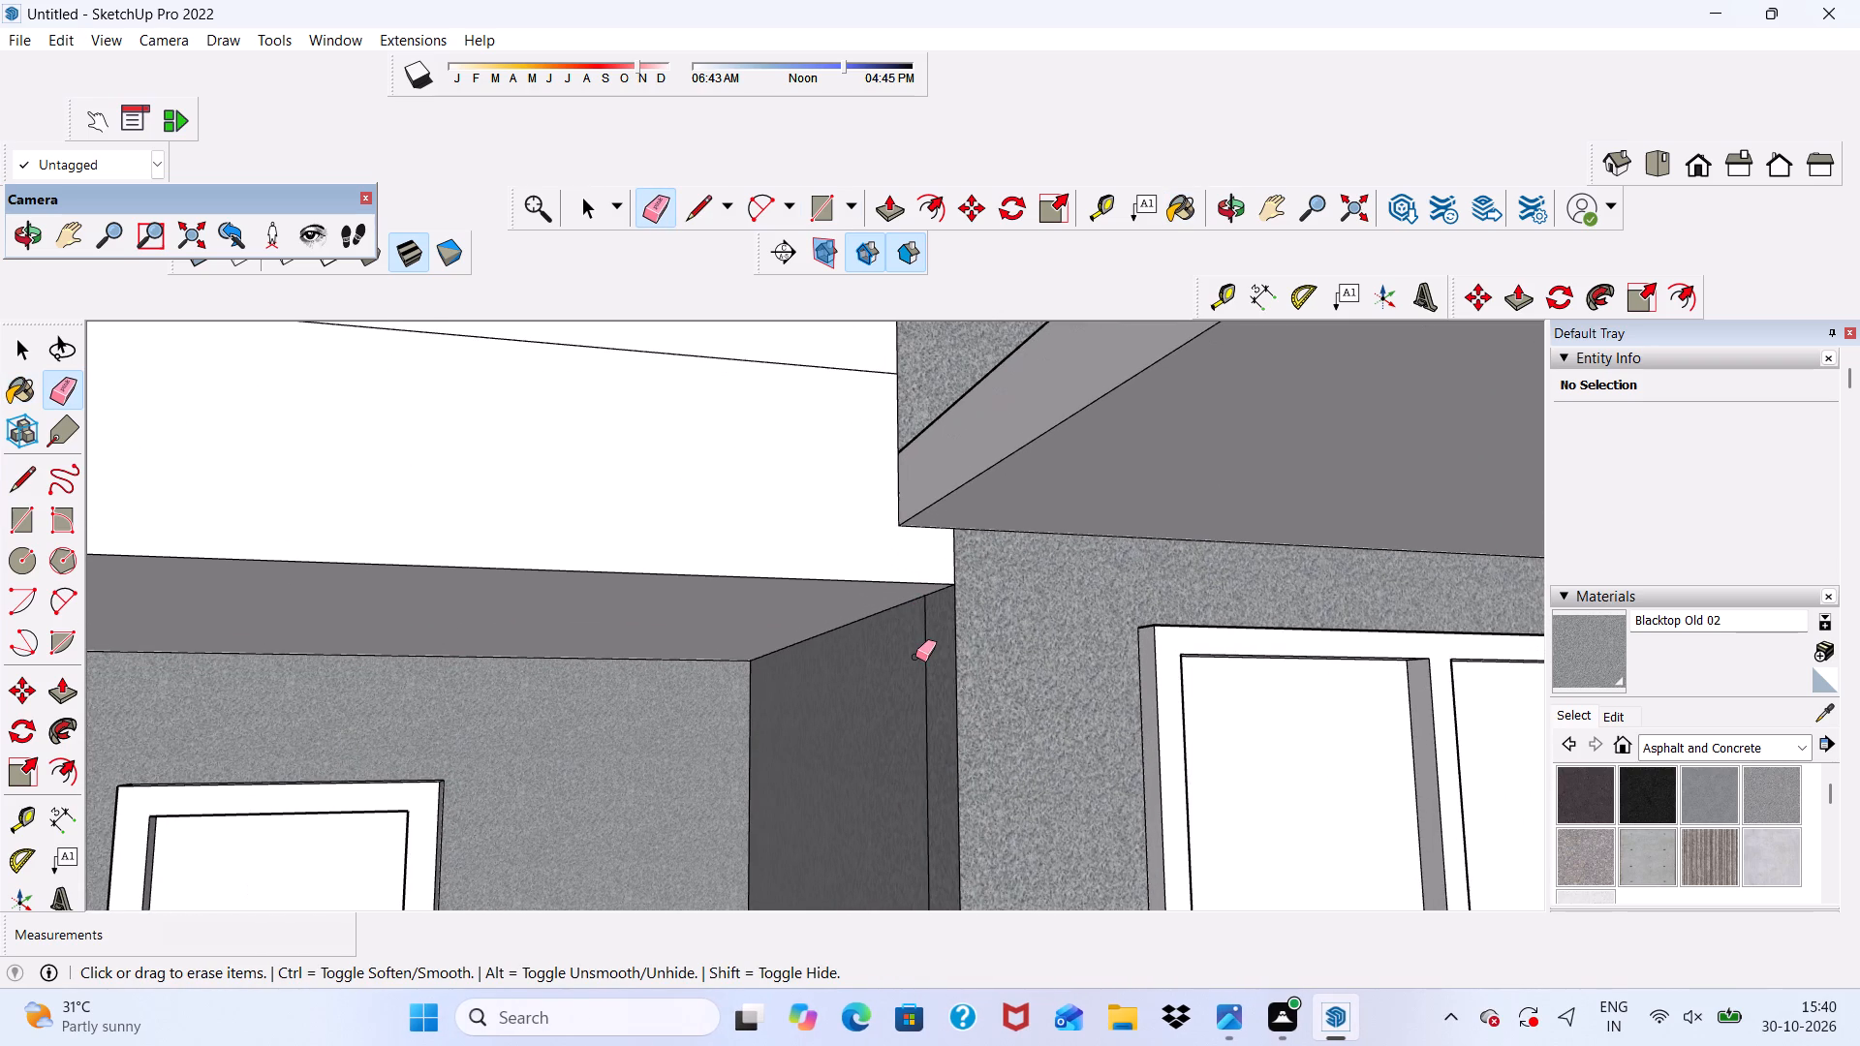
drag(915, 657, 928, 684)
scroll(878, 593, down, 10)
middle_drag(856, 650, 807, 778)
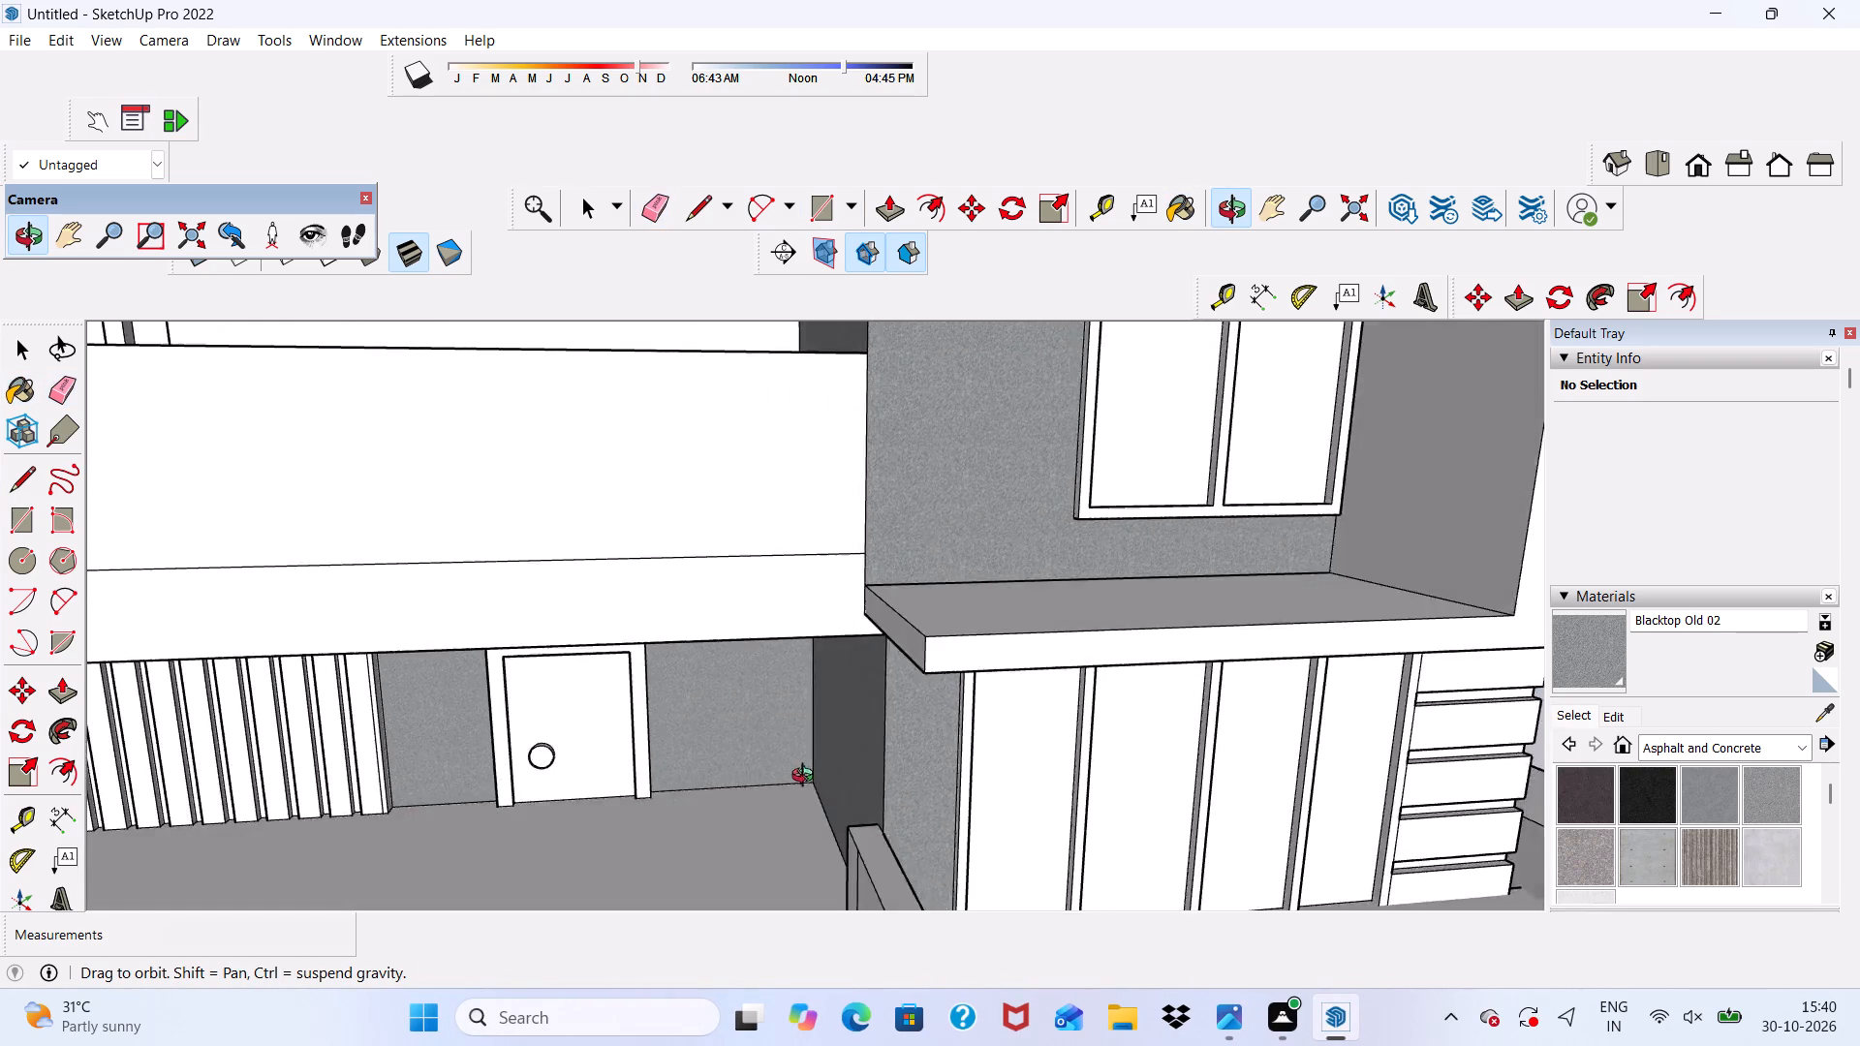
middle_drag(807, 778, 825, 722)
scroll(681, 682, up, 1)
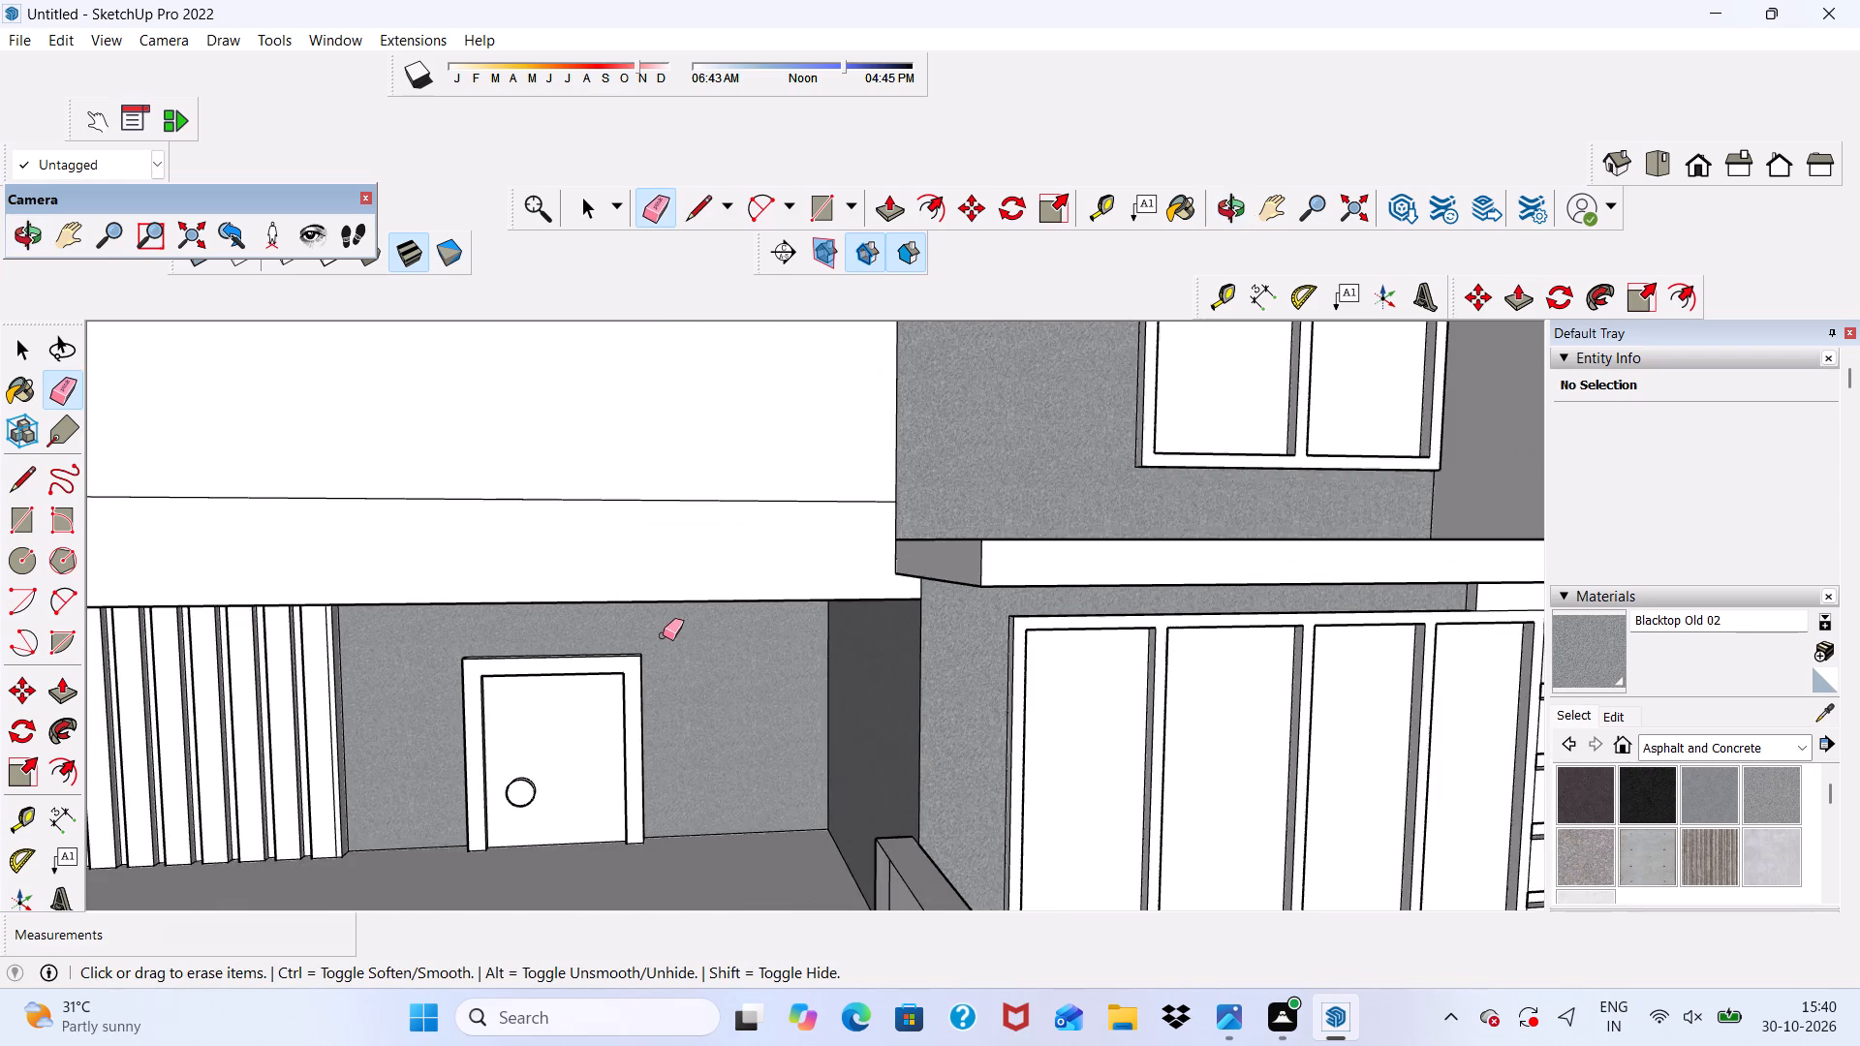
scroll(663, 629, down, 4)
middle_drag(679, 670, 666, 628)
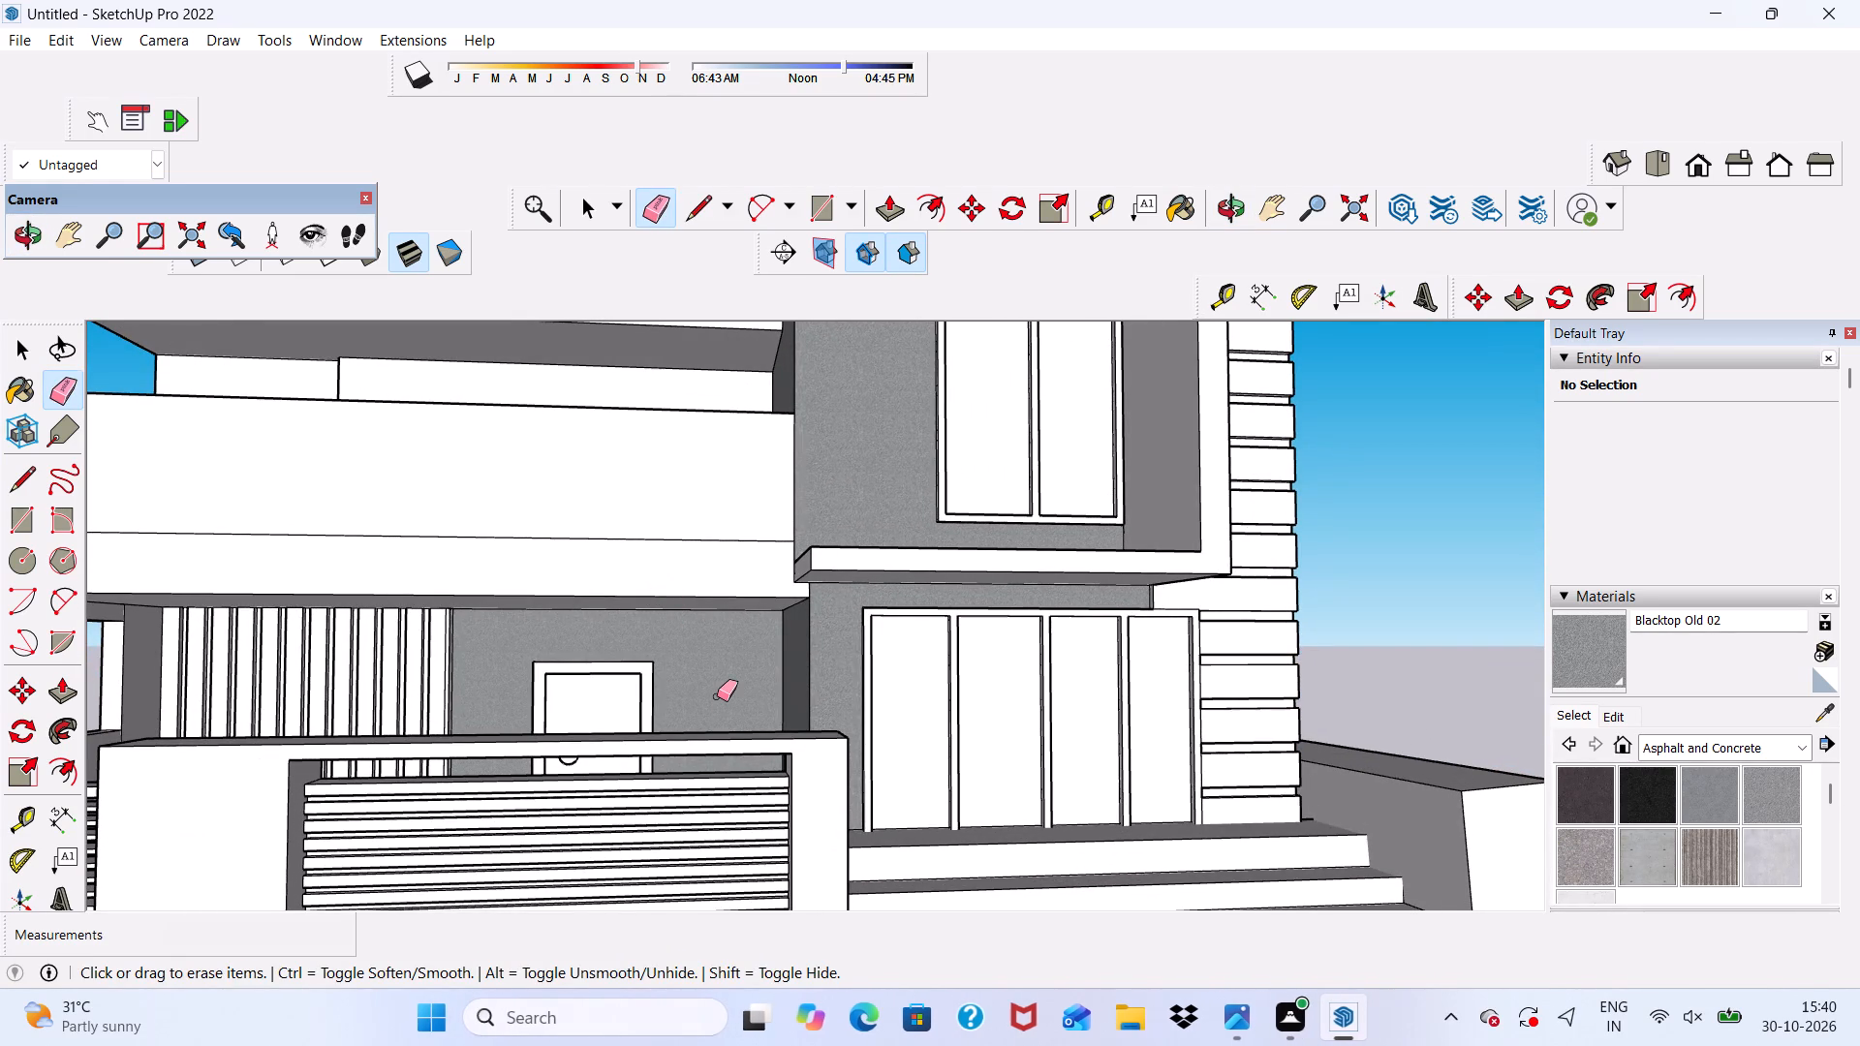
key(space)
Apply 0137_Black from the Colors-Named collection to the front face of the ground-floor four-panel window frame.
scroll(717, 697, down, 4)
scroll(798, 741, up, 7)
middle_drag(799, 741, 764, 777)
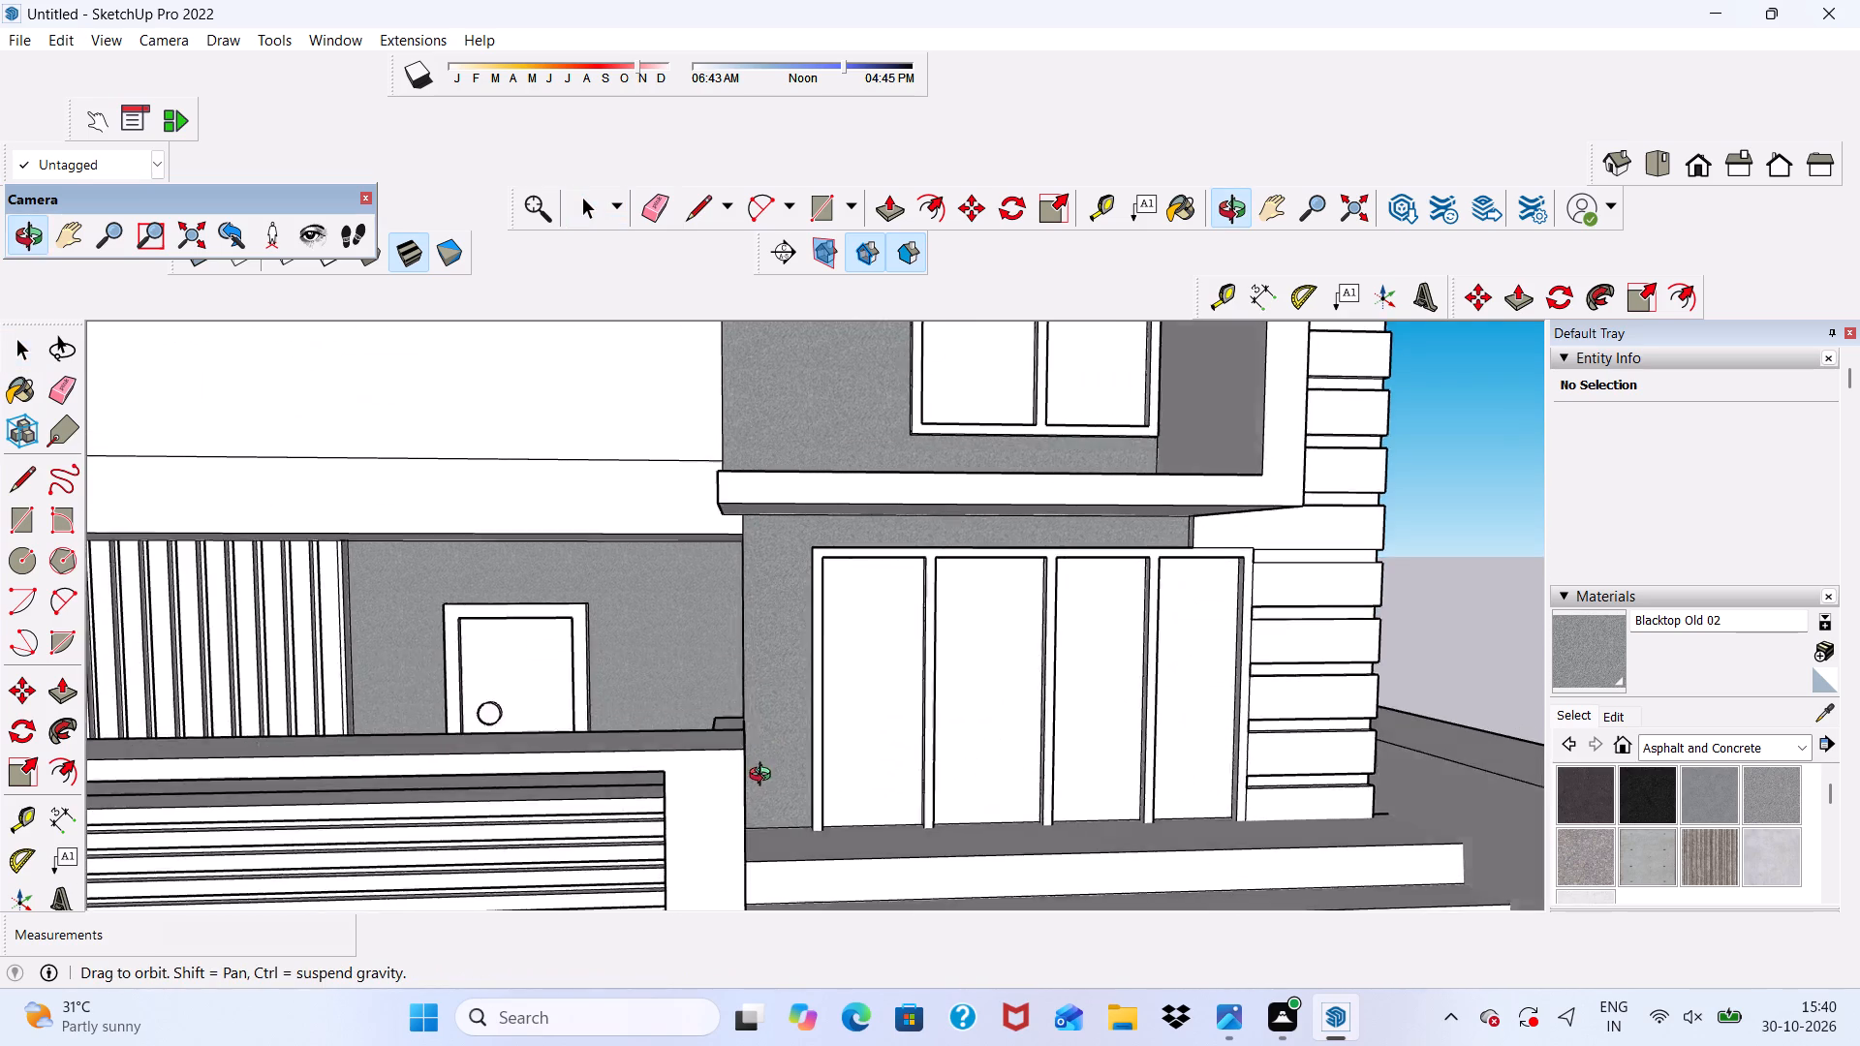
middle_drag(764, 777, 741, 777)
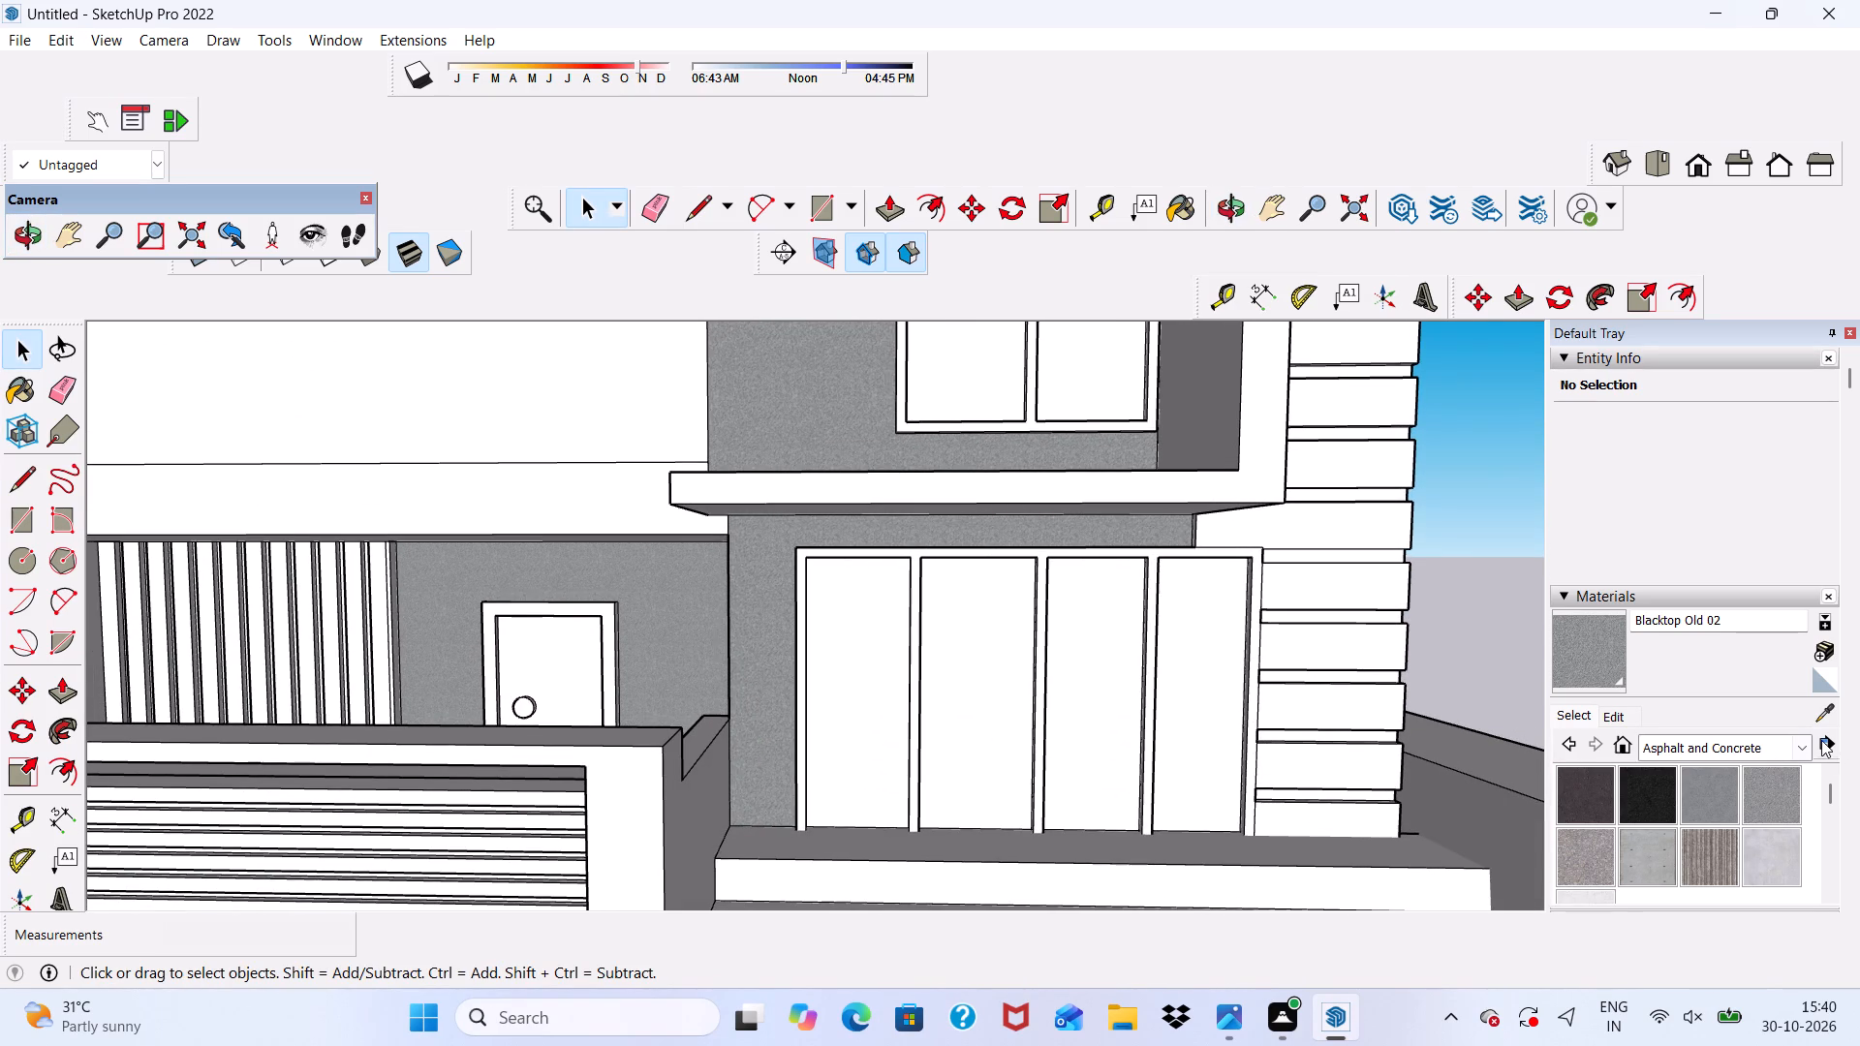
click(1797, 737)
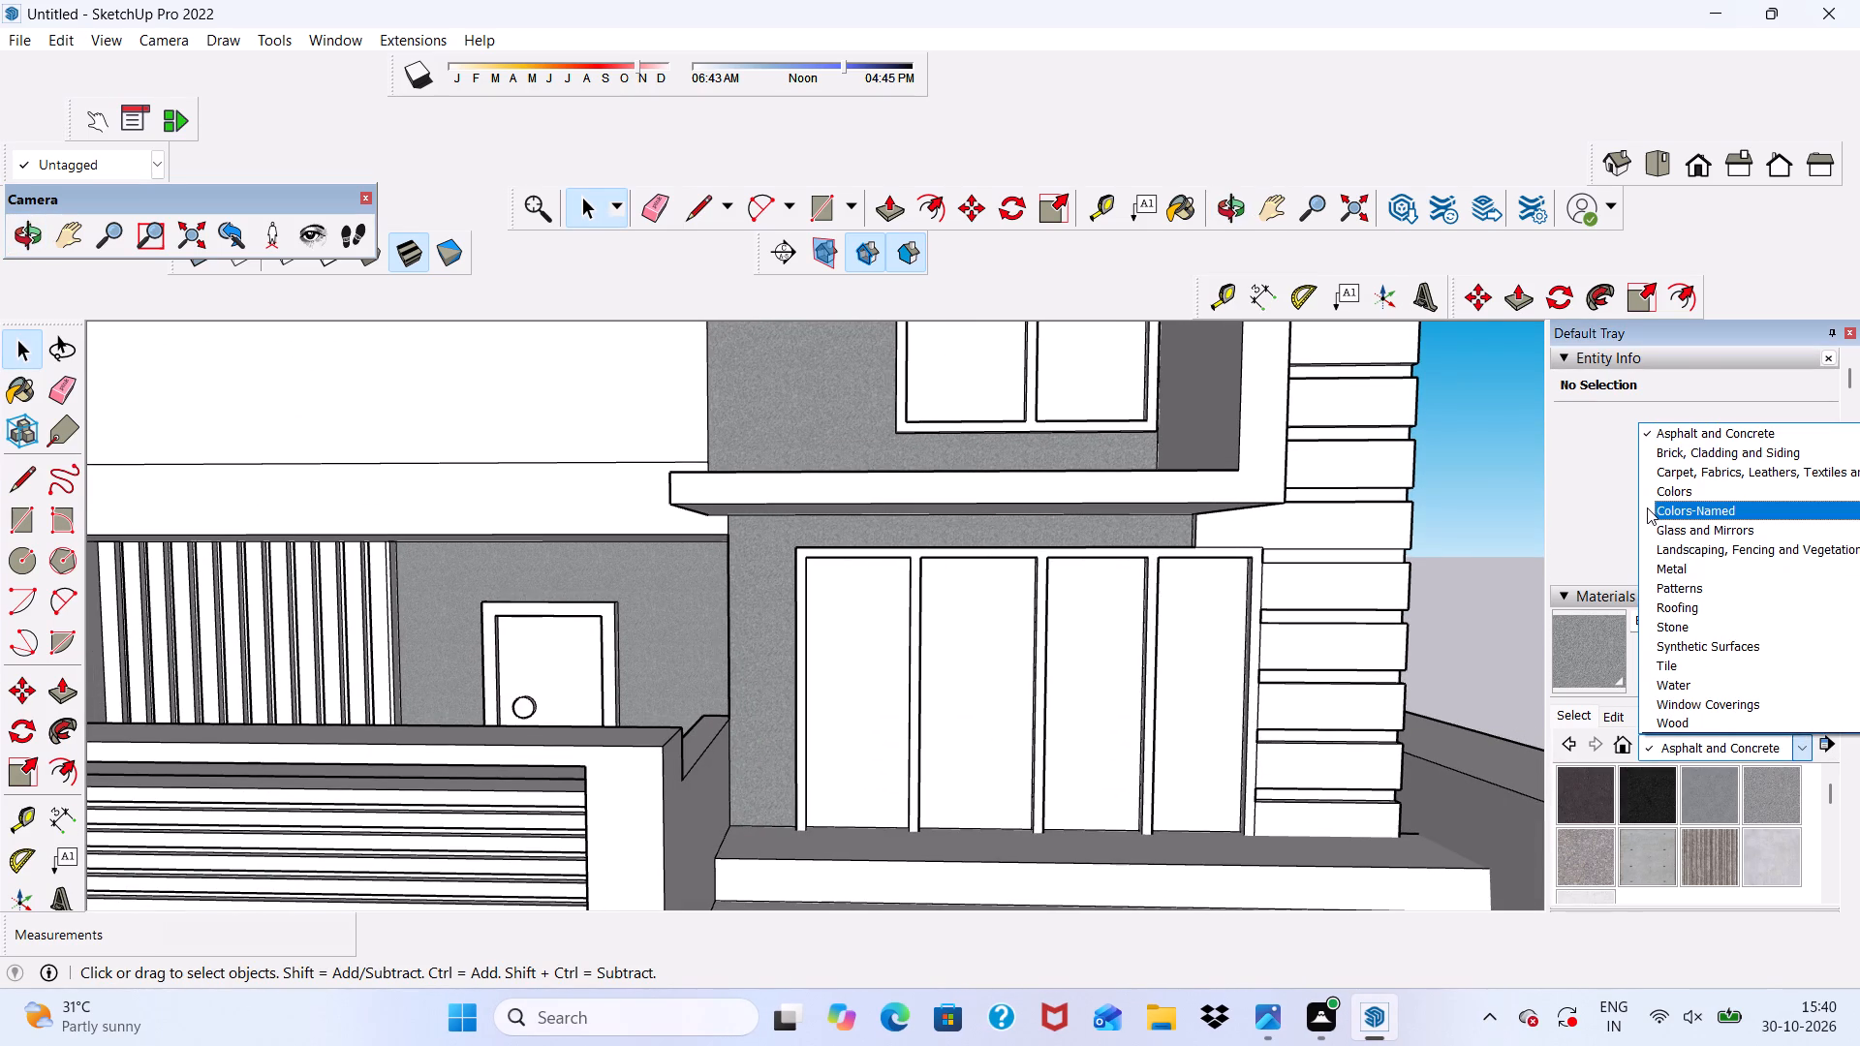
click(1647, 508)
scroll(1705, 619, down, 3)
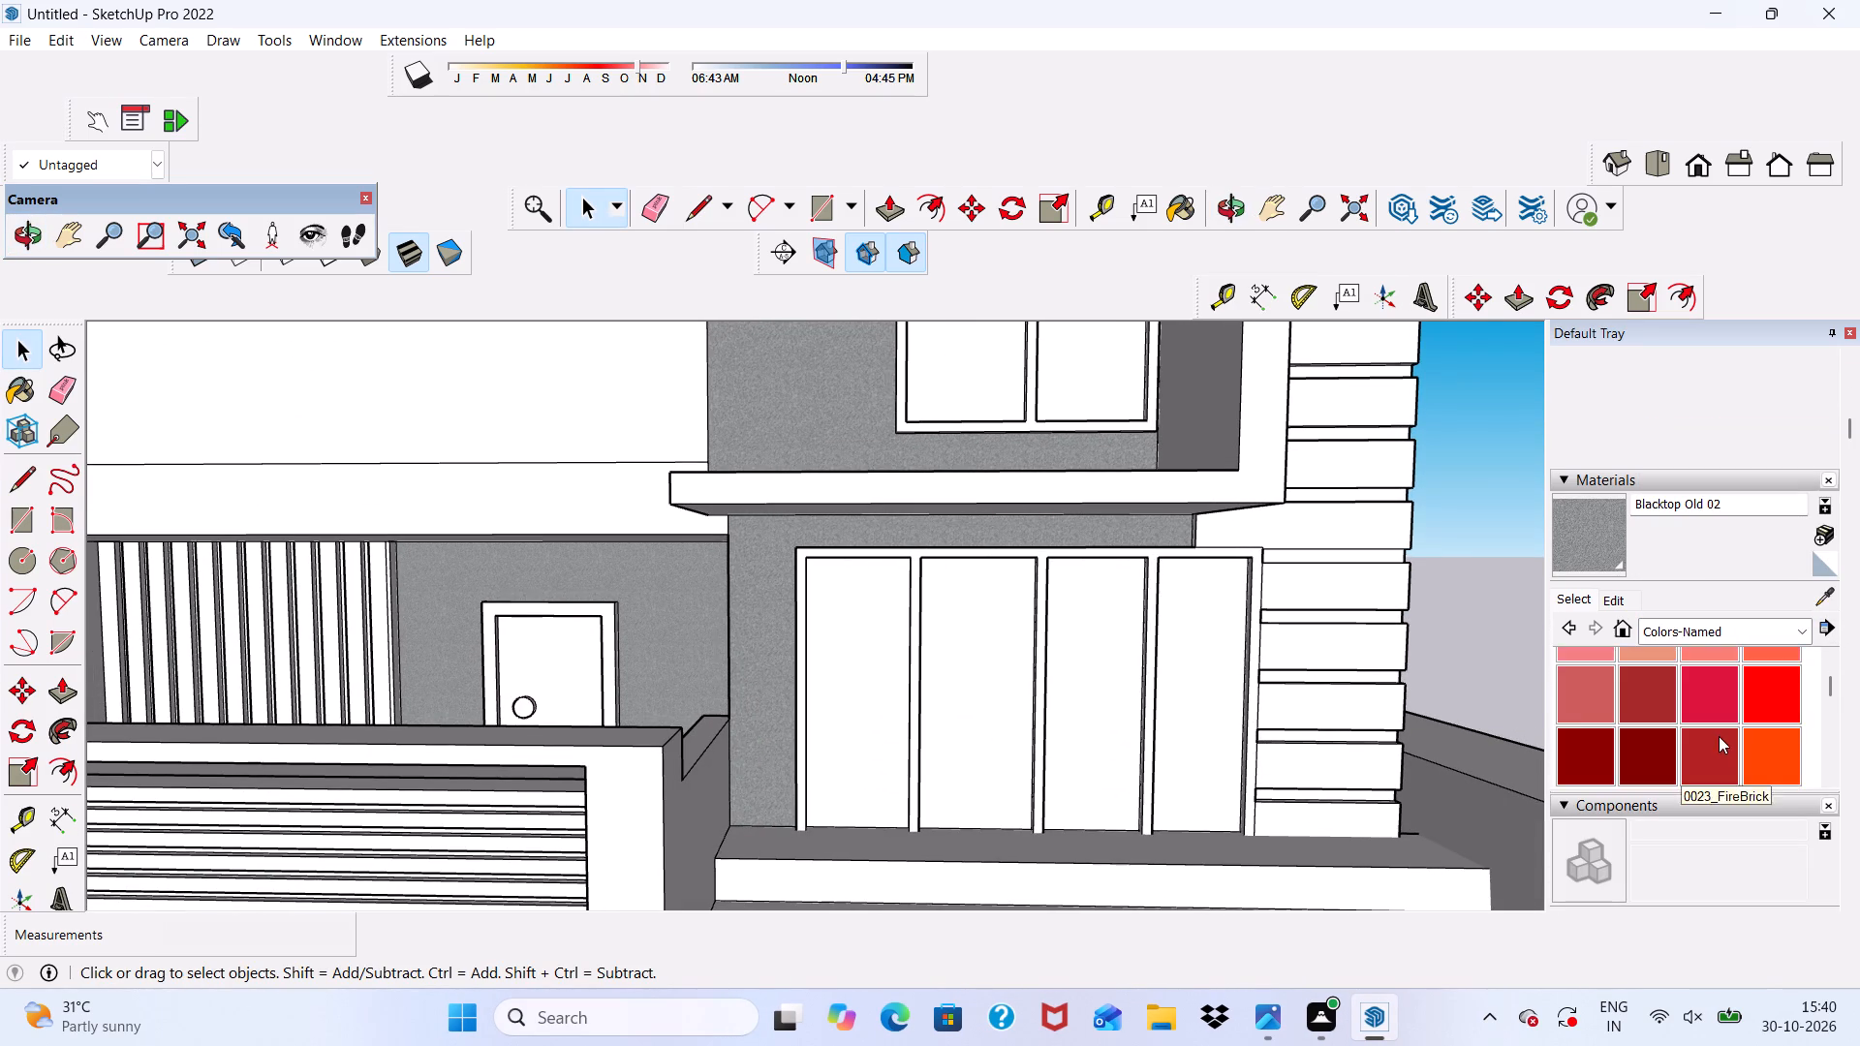
scroll(1719, 736, down, 16)
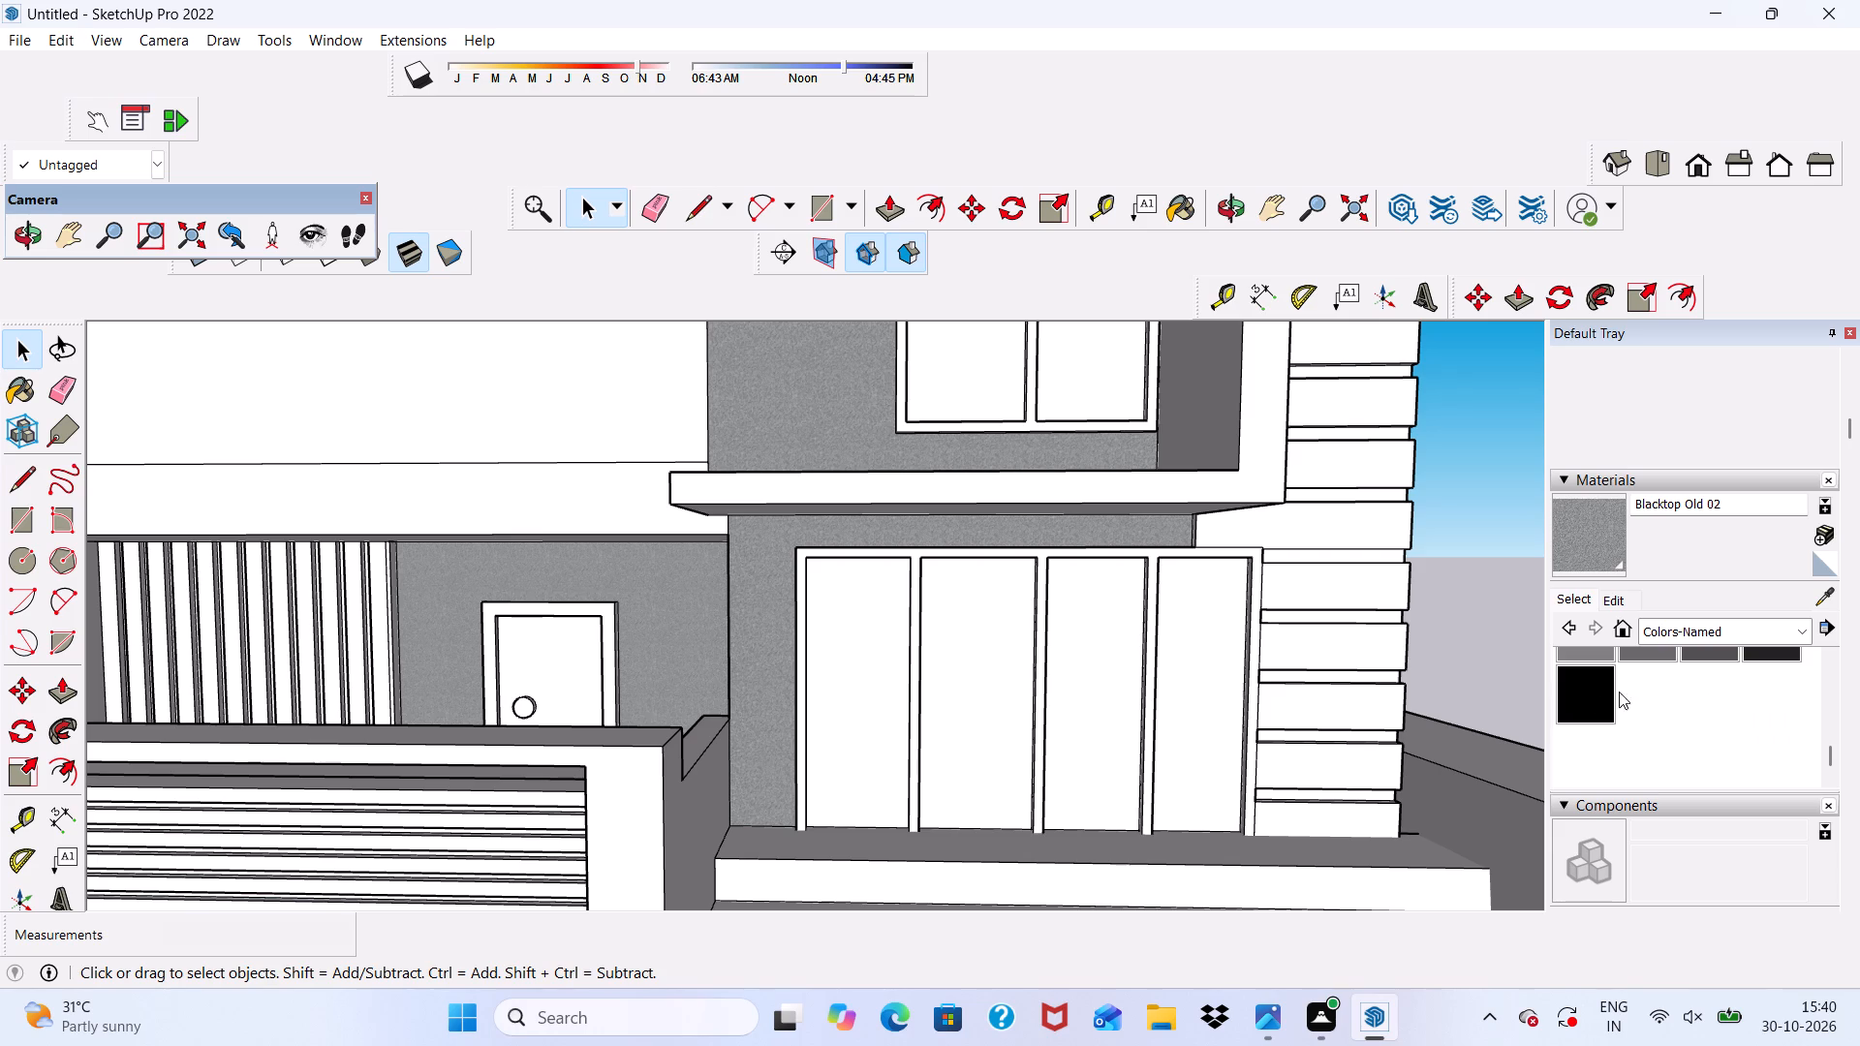
click(1592, 694)
scroll(996, 638, up, 3)
scroll(945, 538, down, 1)
scroll(945, 538, up, 8)
click(945, 527)
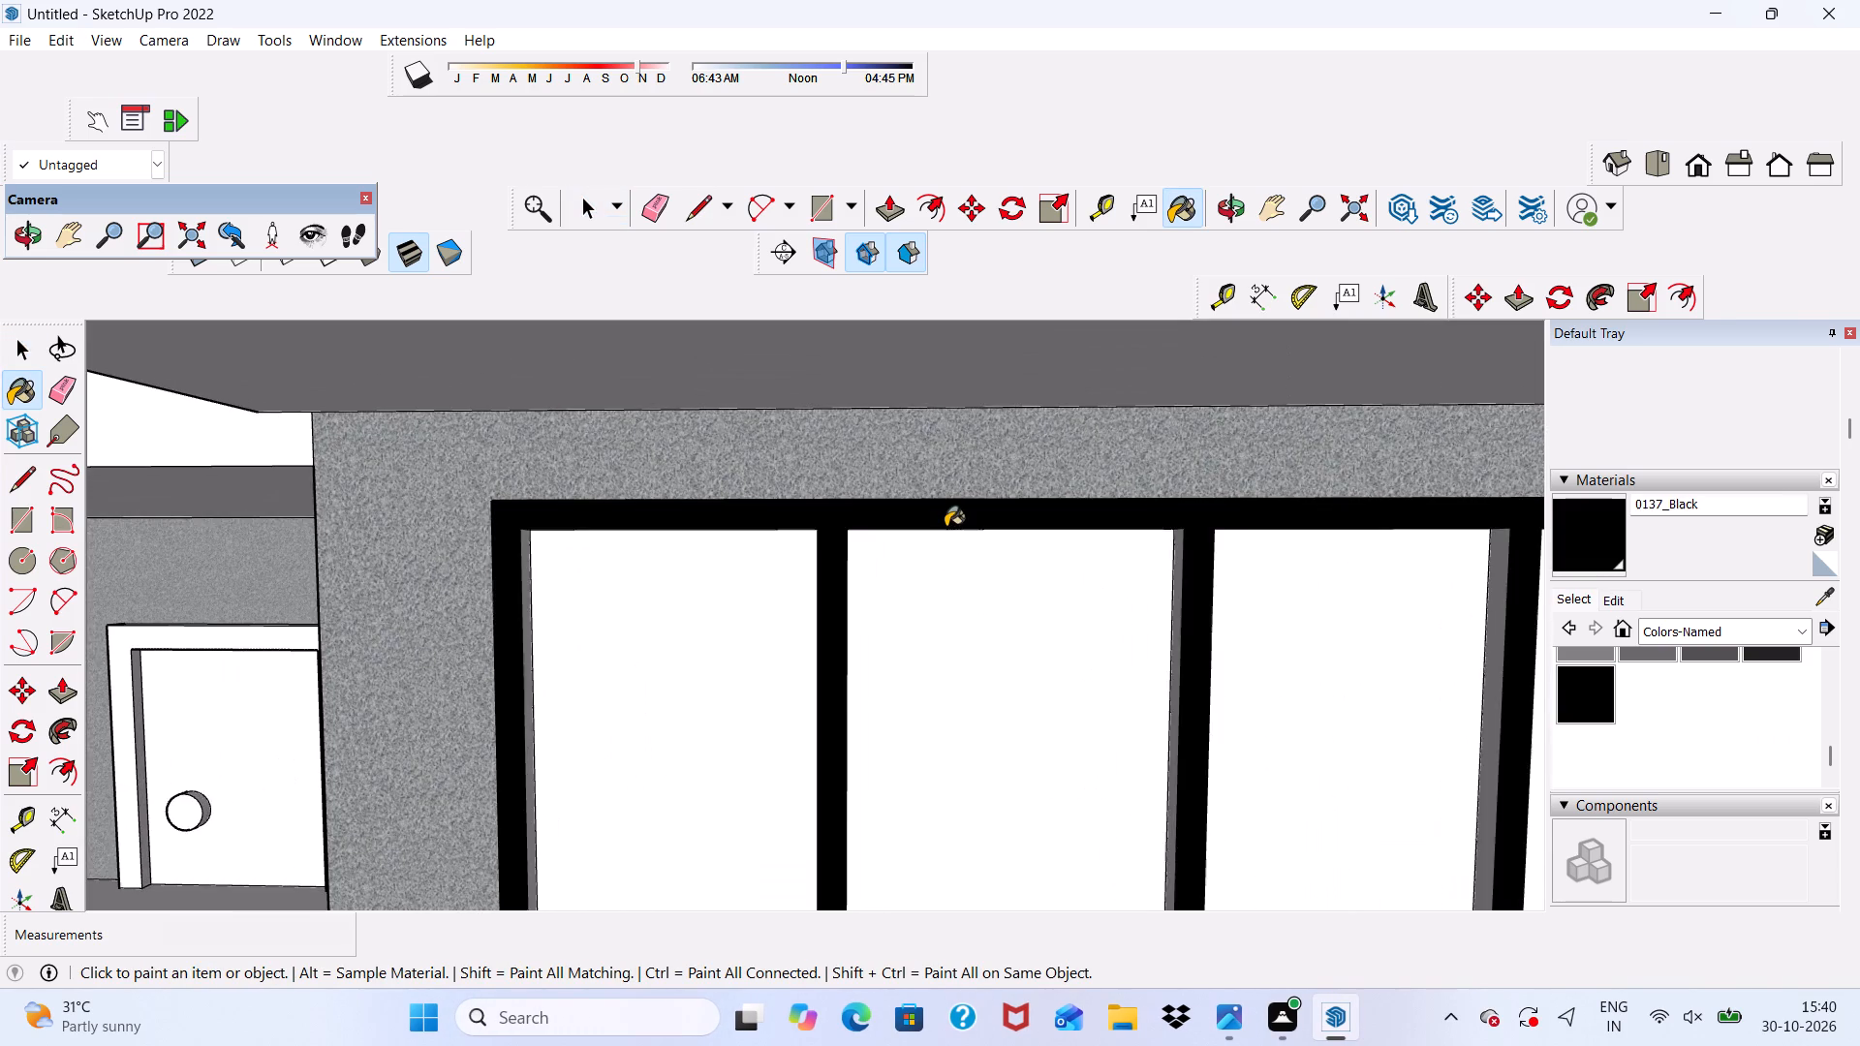
Paint the first window panel's outer jamb reveal, head reveal and adjoining mullion side with 0137_Black.
scroll(945, 536, down, 3)
middle_drag(945, 577, 945, 437)
scroll(950, 436, down, 1)
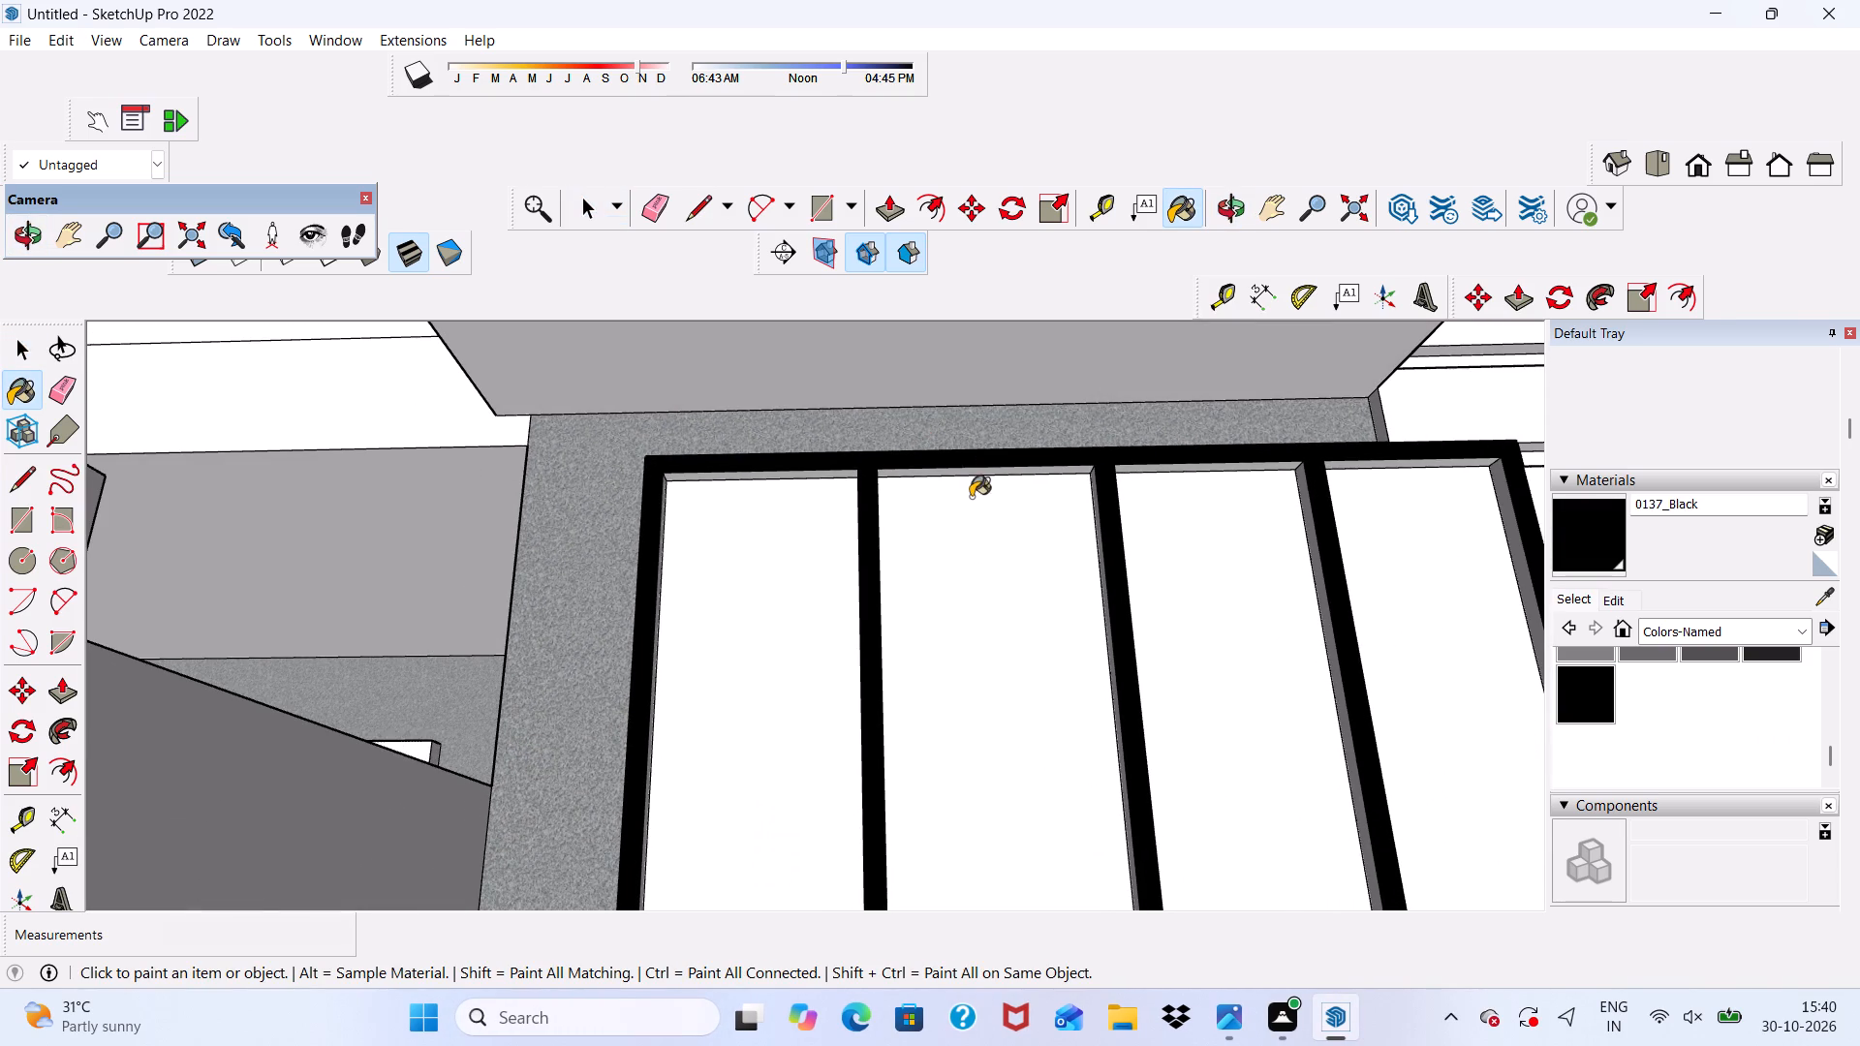
middle_drag(1012, 585, 854, 631)
scroll(595, 675, up, 5)
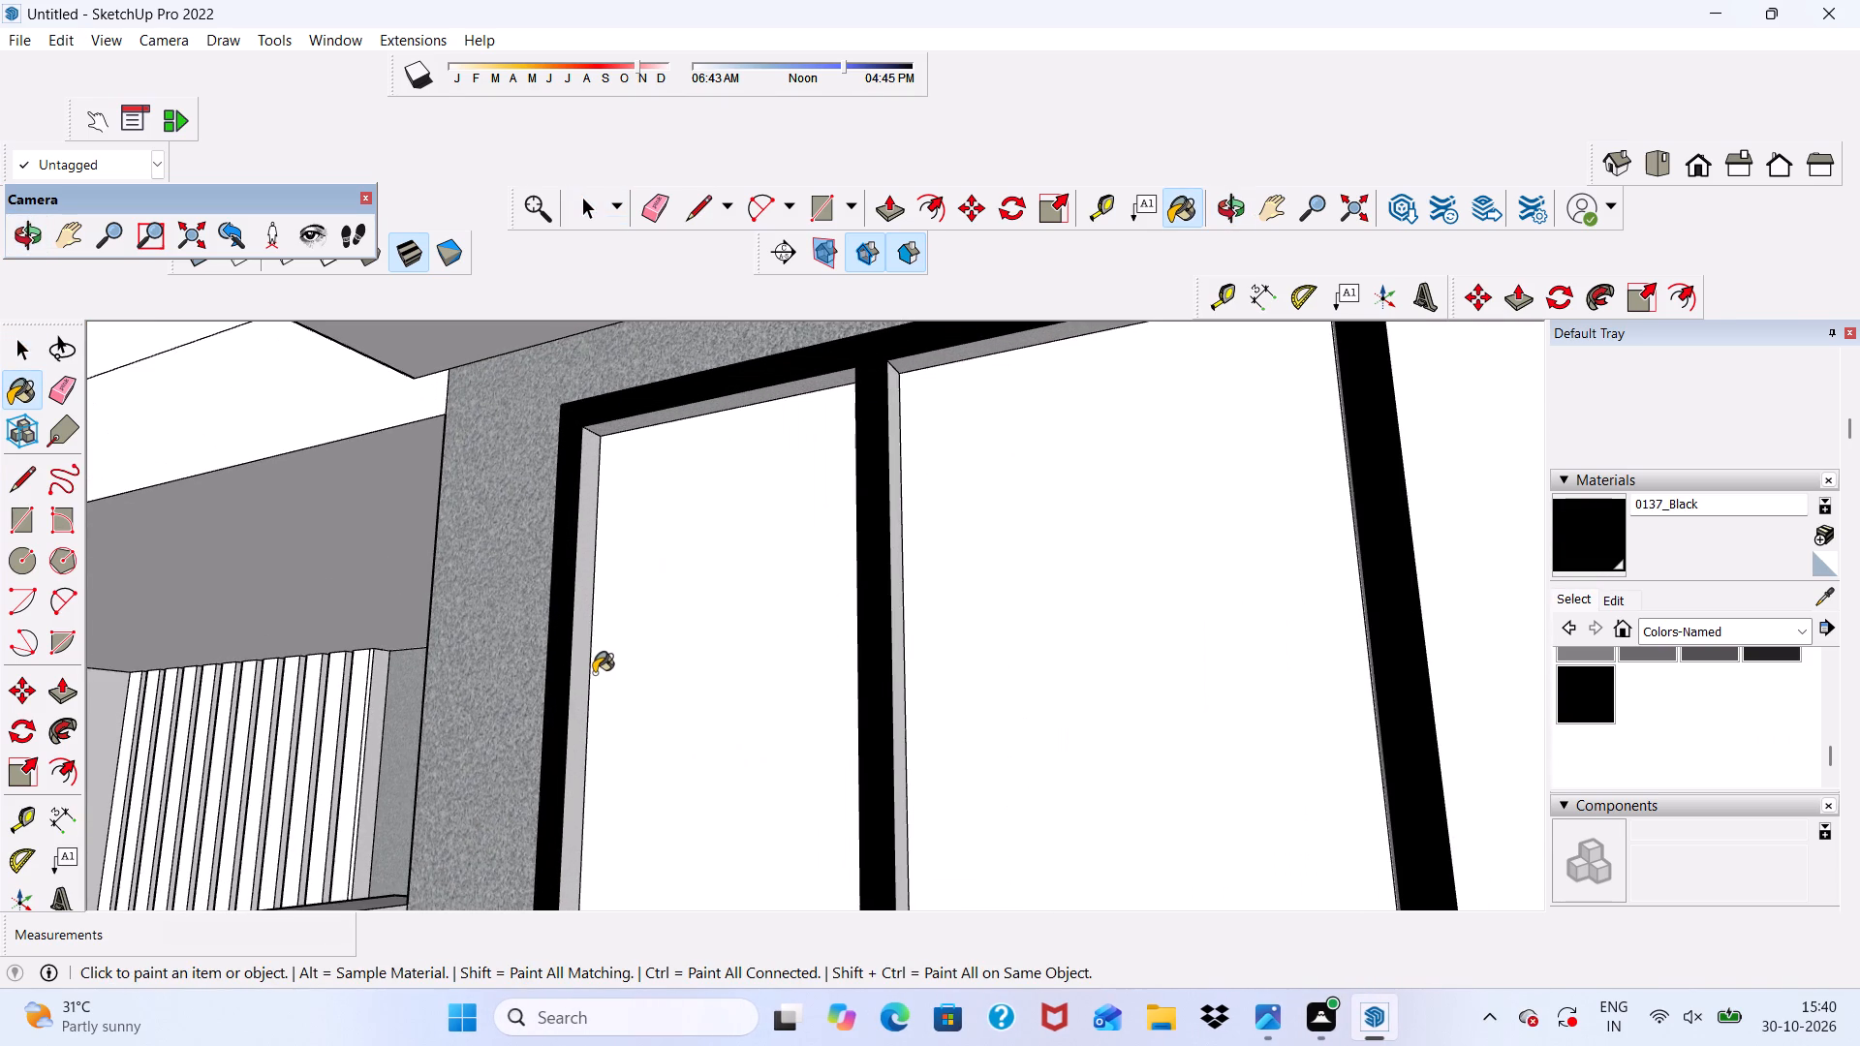
click(584, 674)
scroll(644, 471, up, 3)
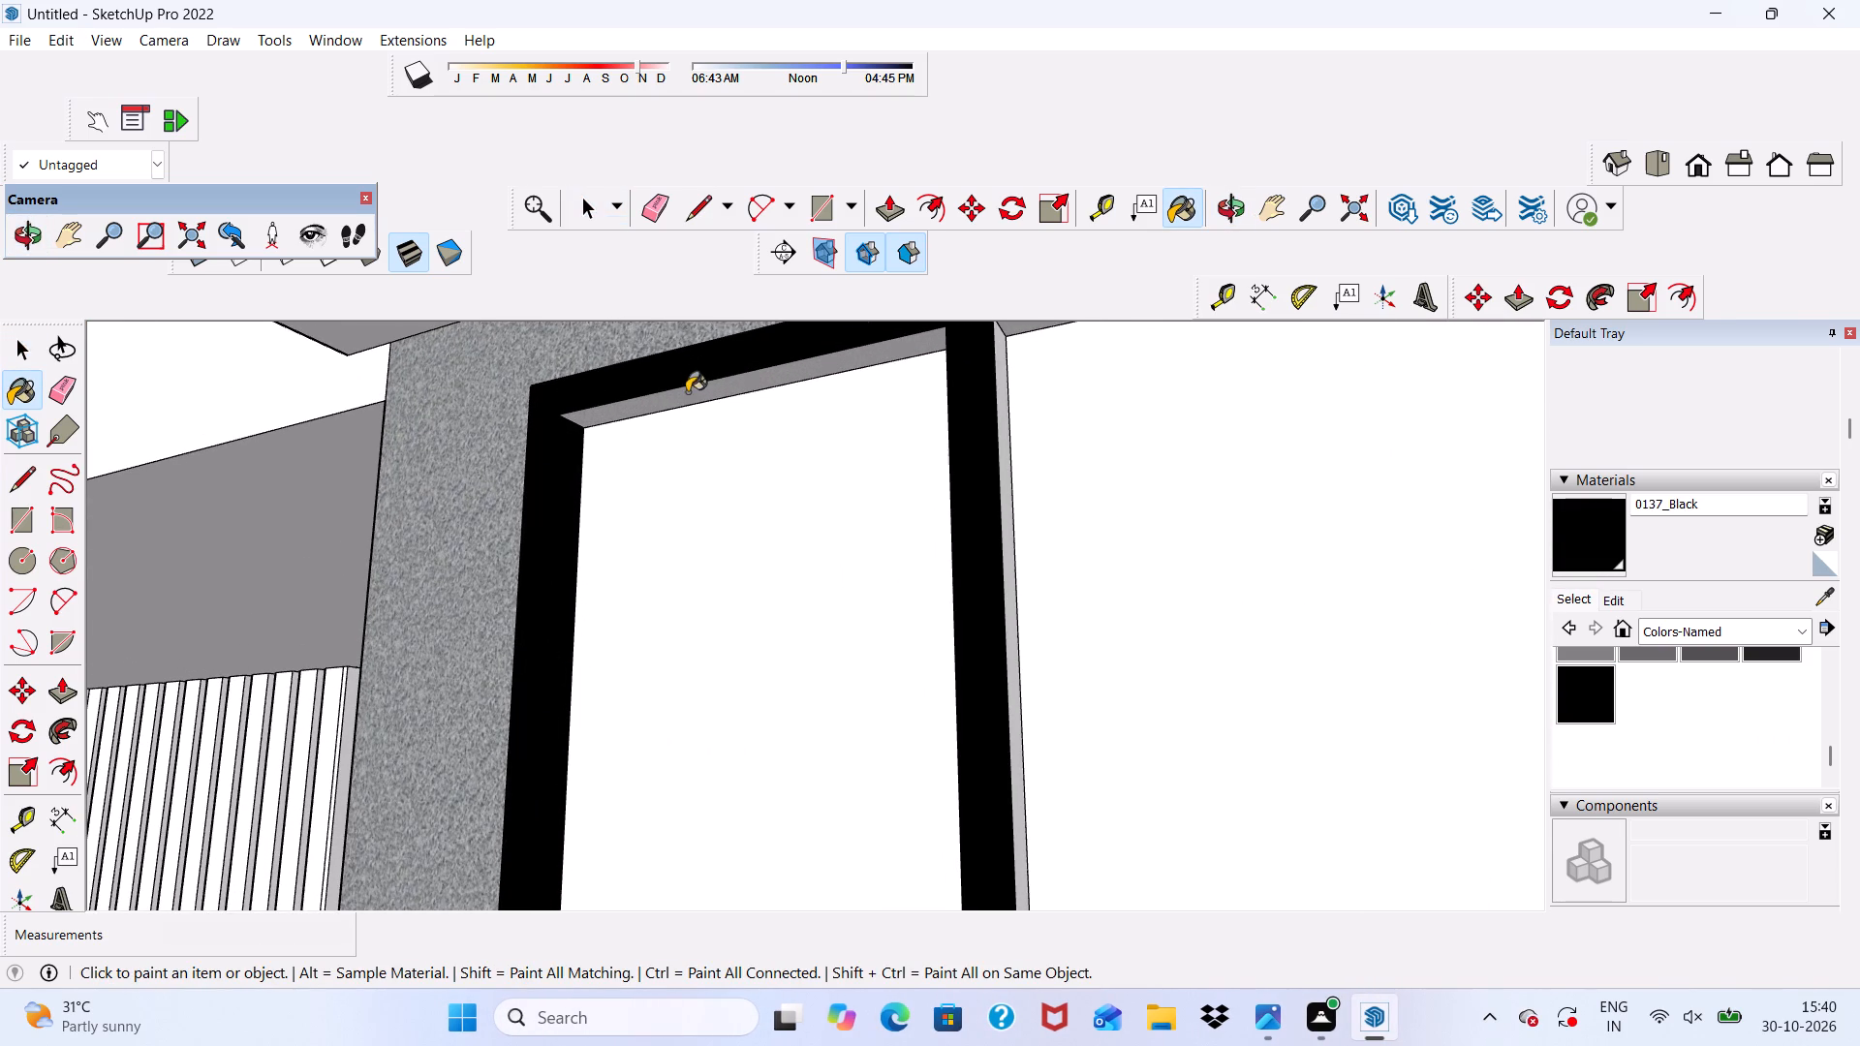
click(684, 392)
scroll(700, 442, down, 1)
middle_drag(708, 465, 1057, 565)
scroll(1071, 578, up, 3)
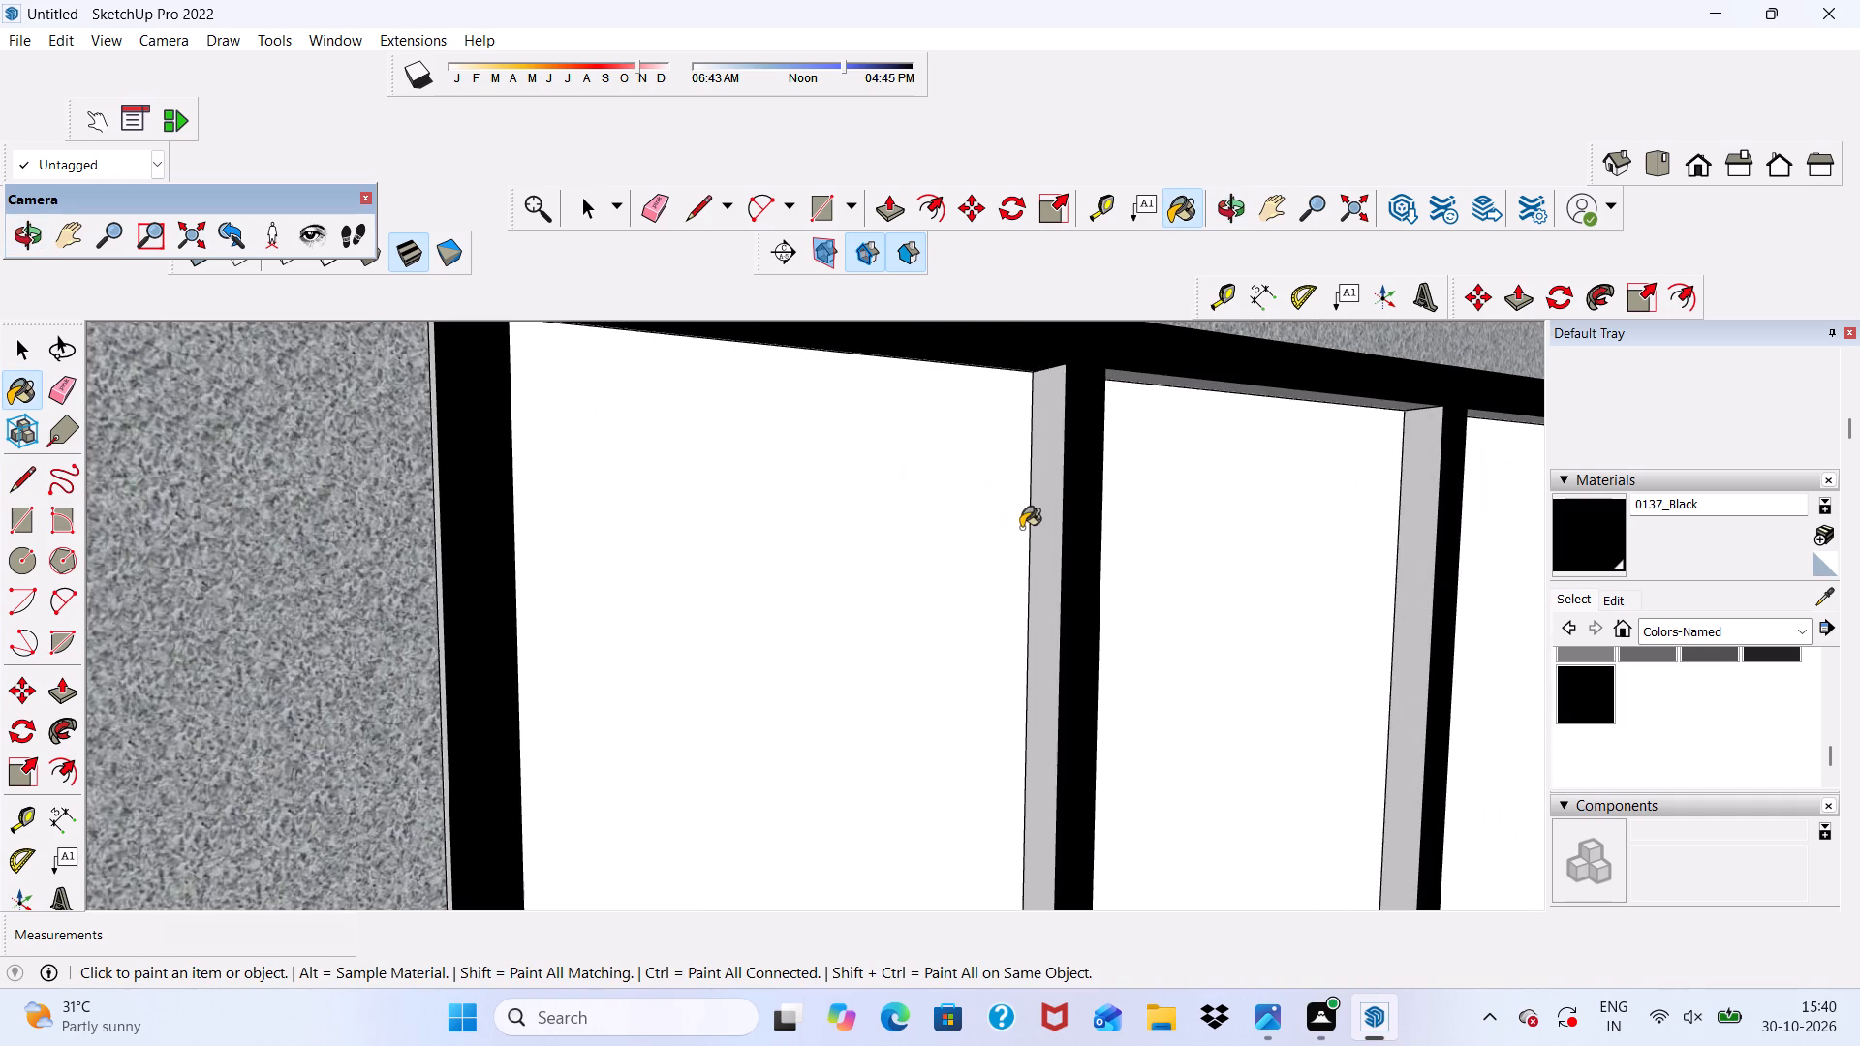
click(1044, 526)
Paint the window frame's outer side face next to the grey wall and its top face with 0137_Black.
scroll(989, 533, down, 3)
middle_drag(880, 579, 1042, 623)
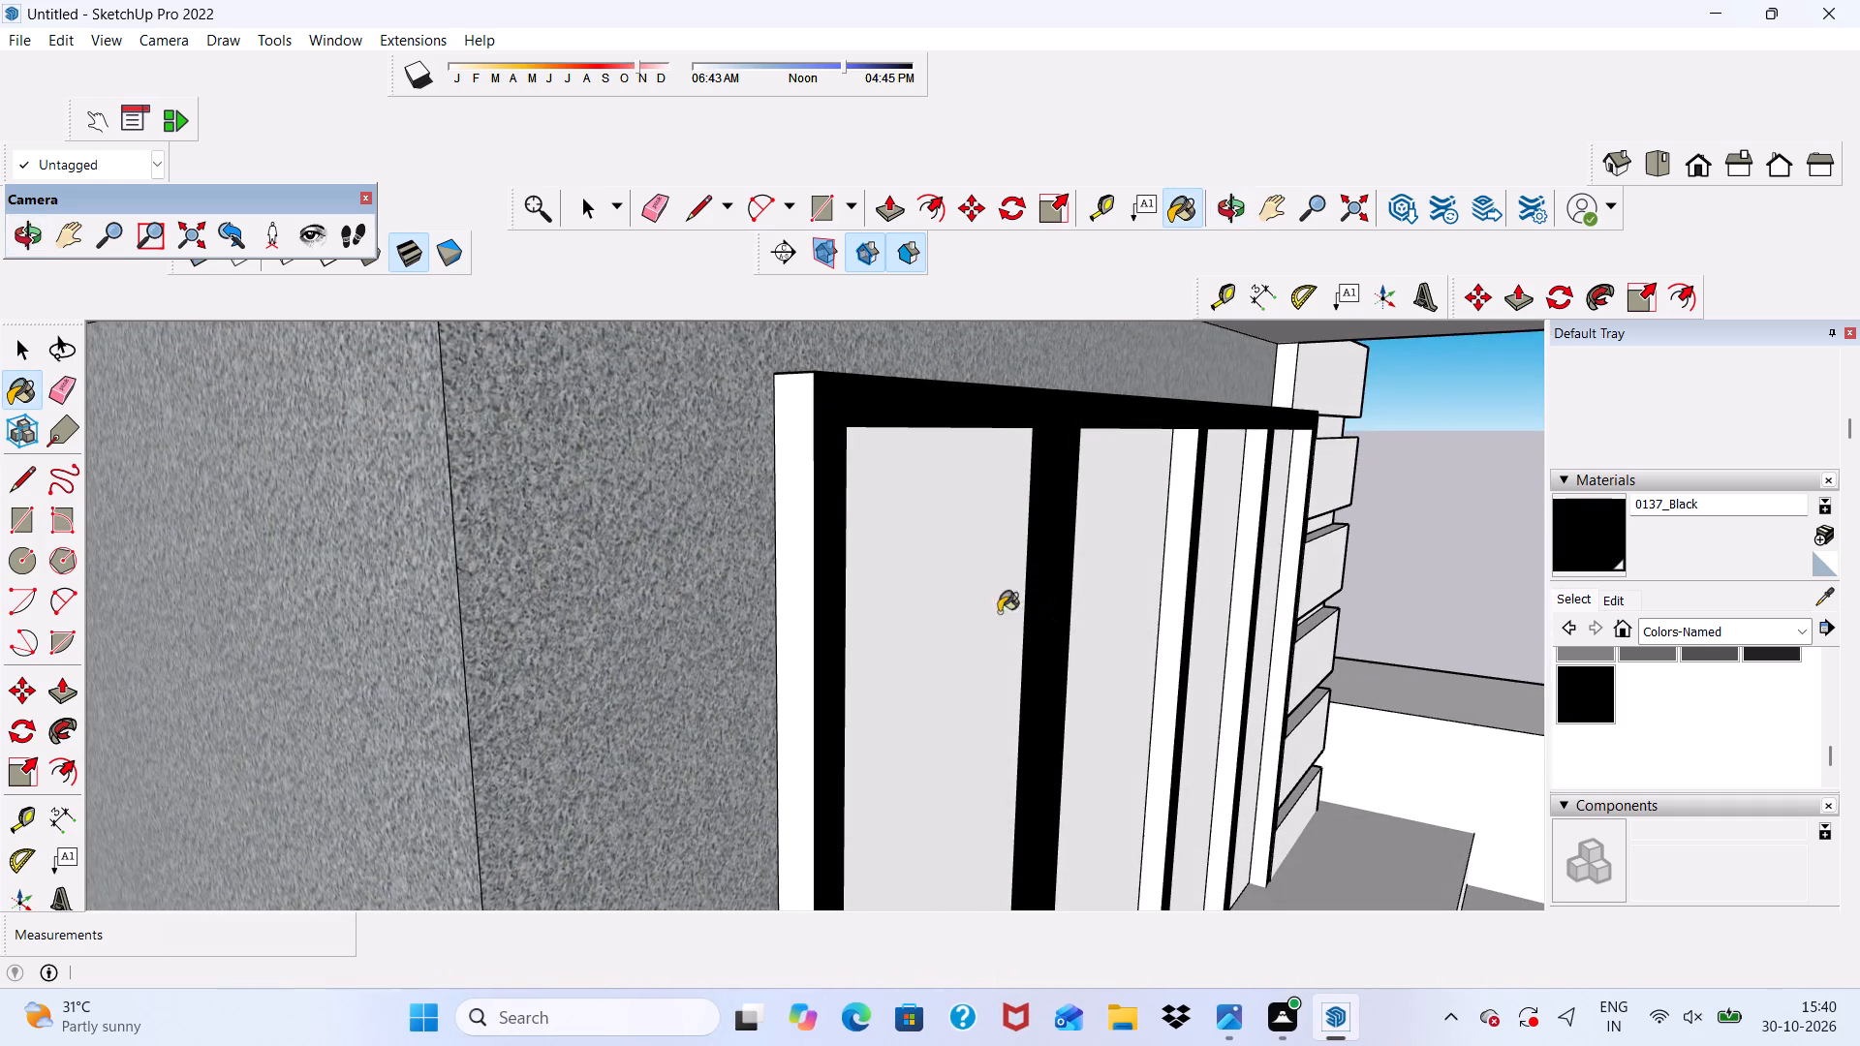
click(790, 560)
scroll(790, 546, down, 4)
middle_drag(855, 591, 828, 637)
scroll(789, 523, up, 8)
click(785, 496)
Paint the matching side faces of the second and third mullions and the far jamb's inner face with 0137_Black.
scroll(1033, 542, down, 1)
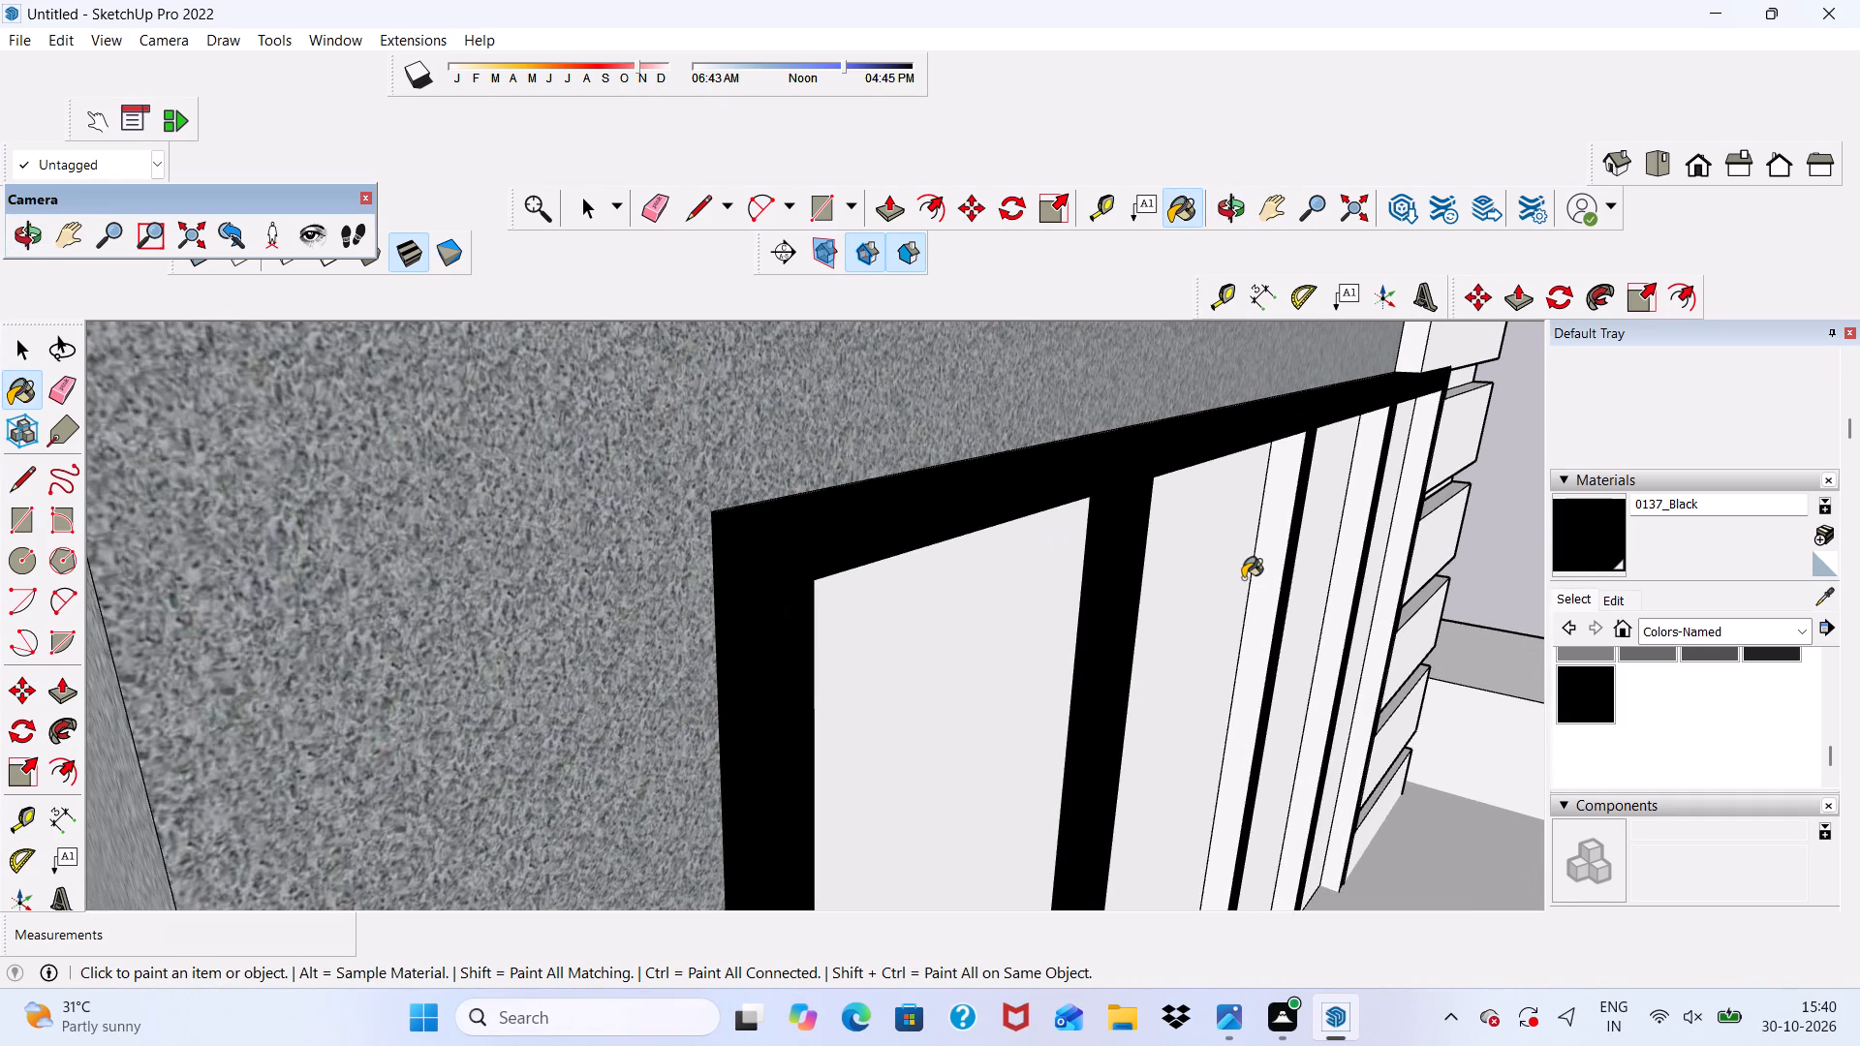
click(1263, 567)
scroll(1359, 556, up, 3)
click(1355, 541)
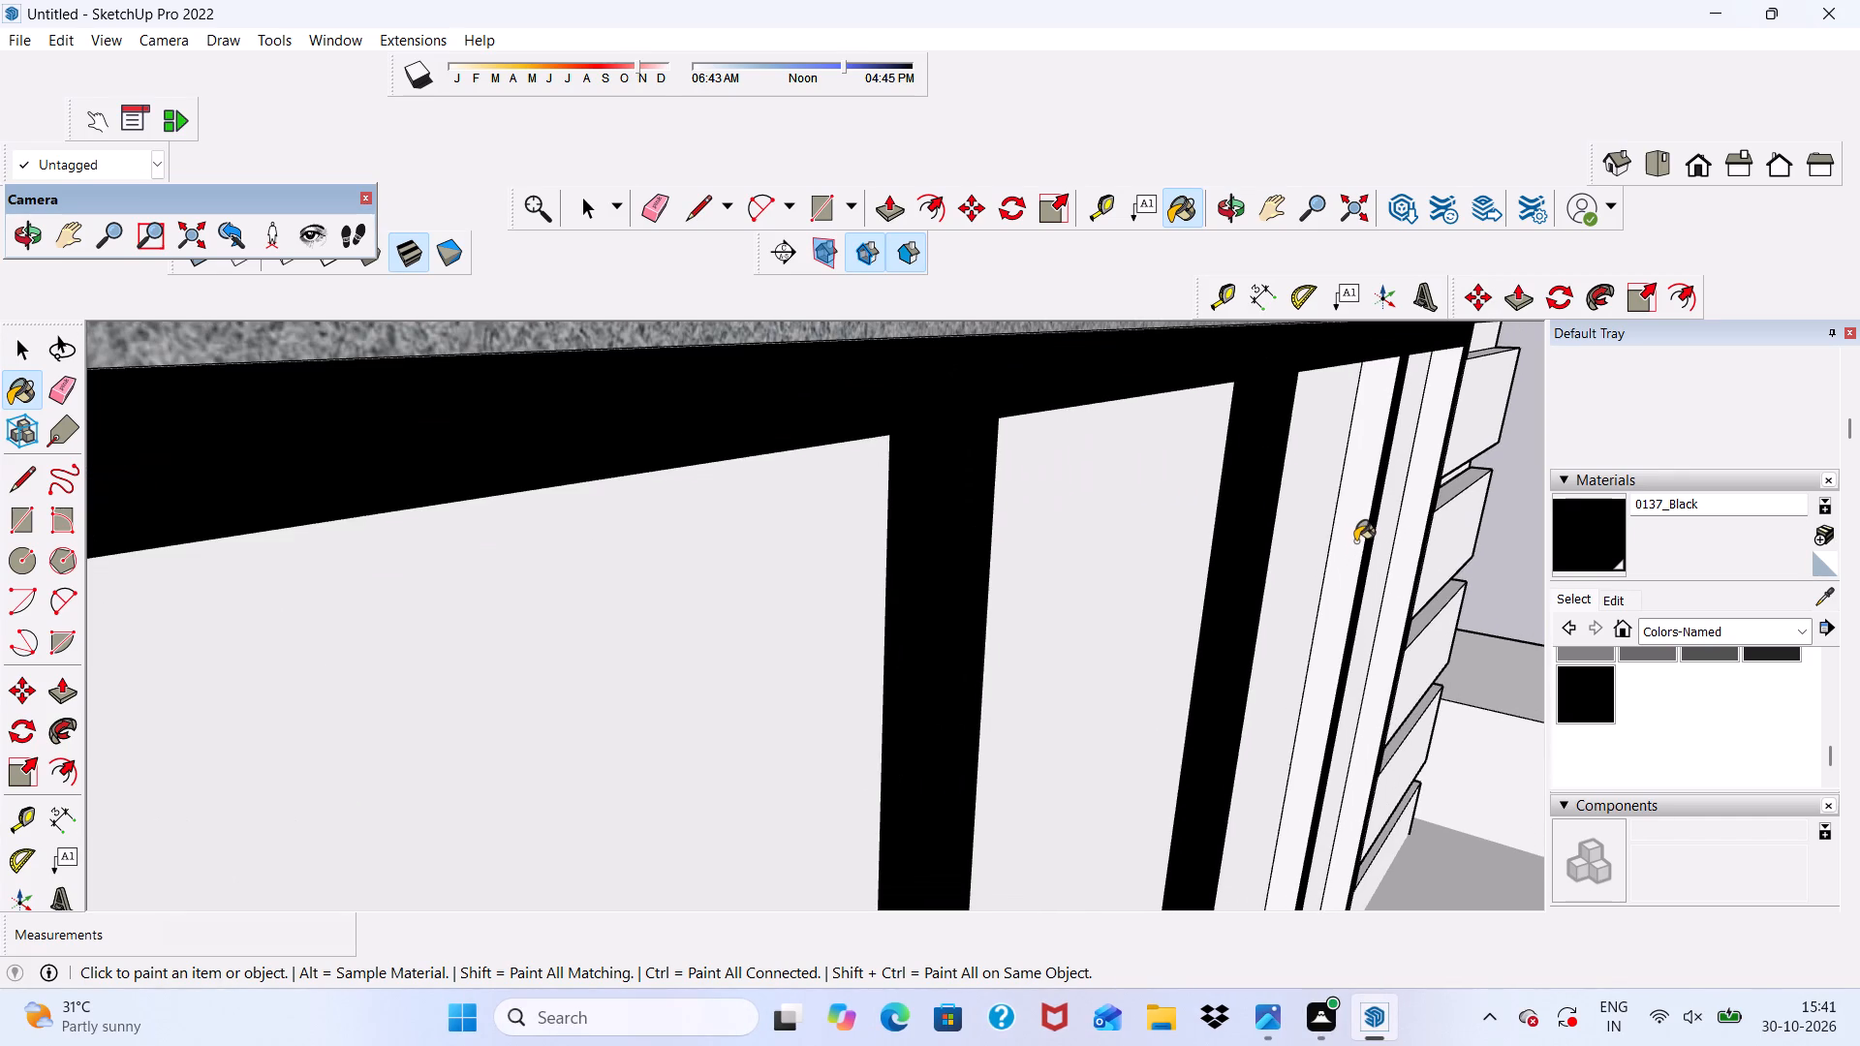
scroll(1421, 562, down, 1)
middle_drag(1421, 562, 990, 533)
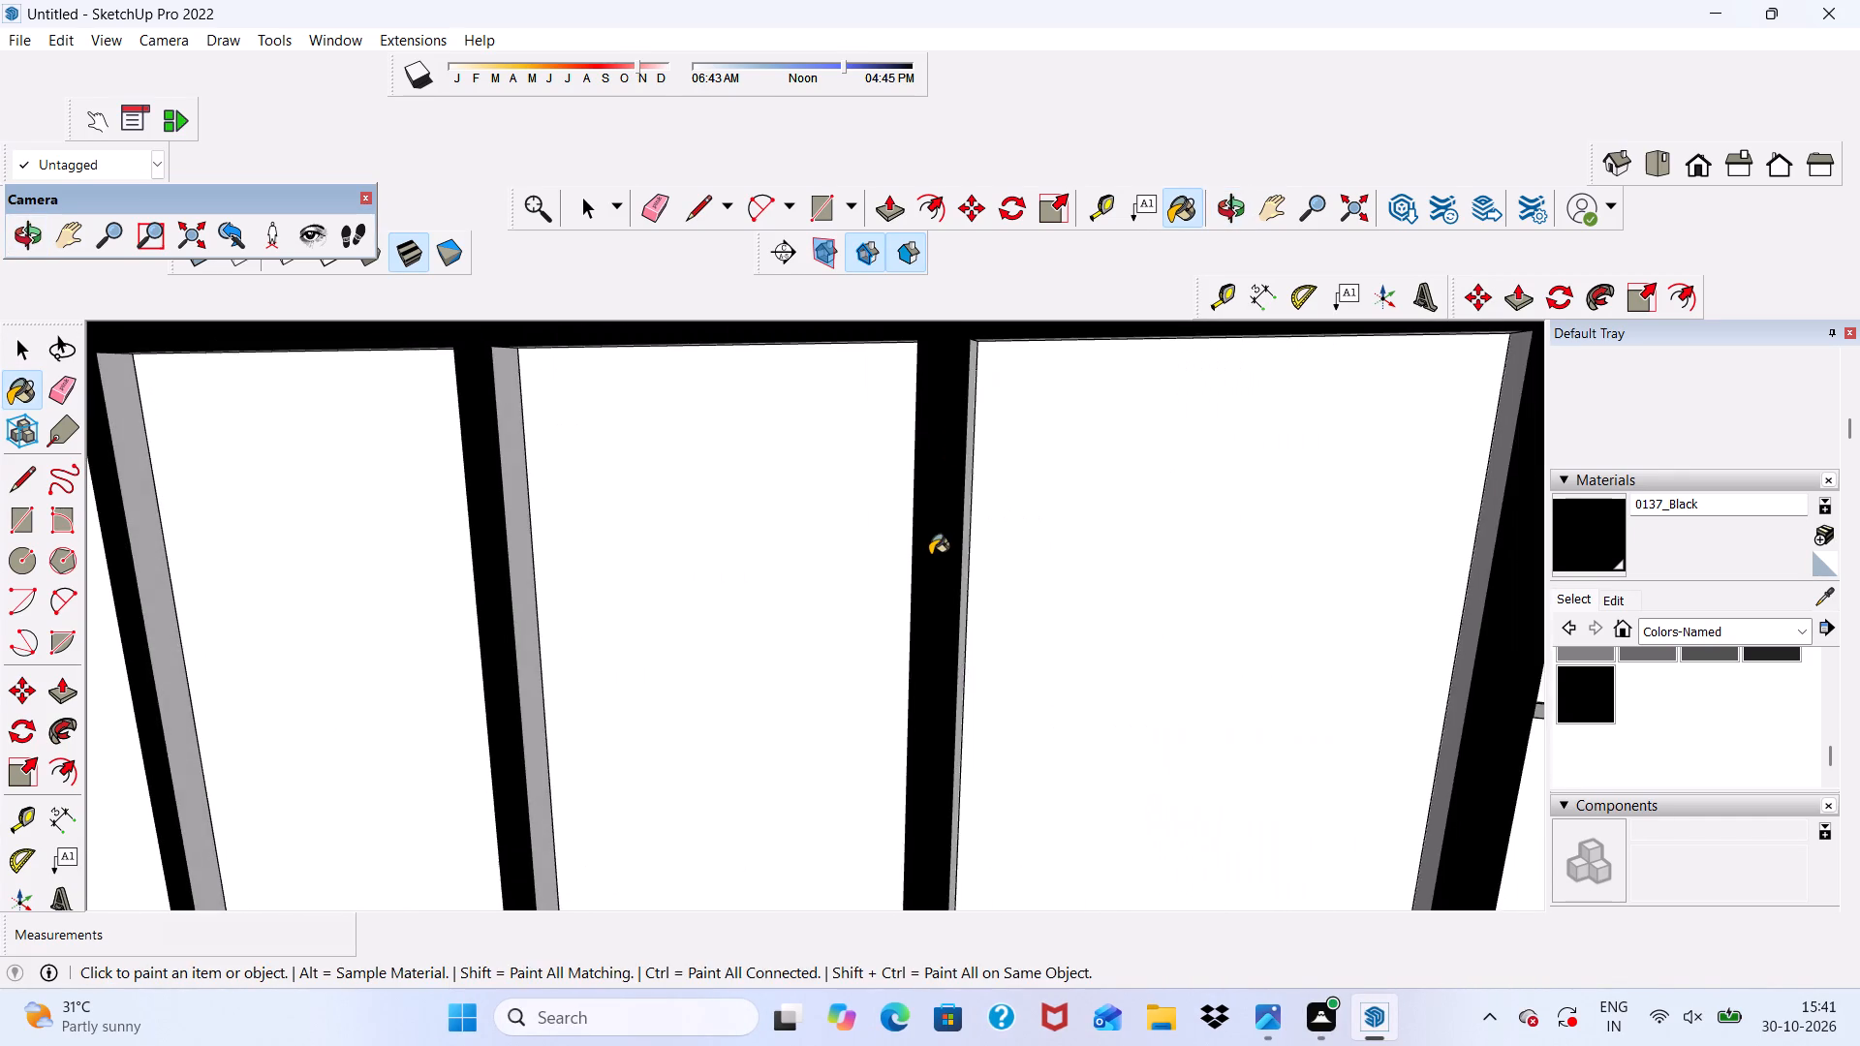
middle_drag(930, 555, 1295, 508)
click(1184, 584)
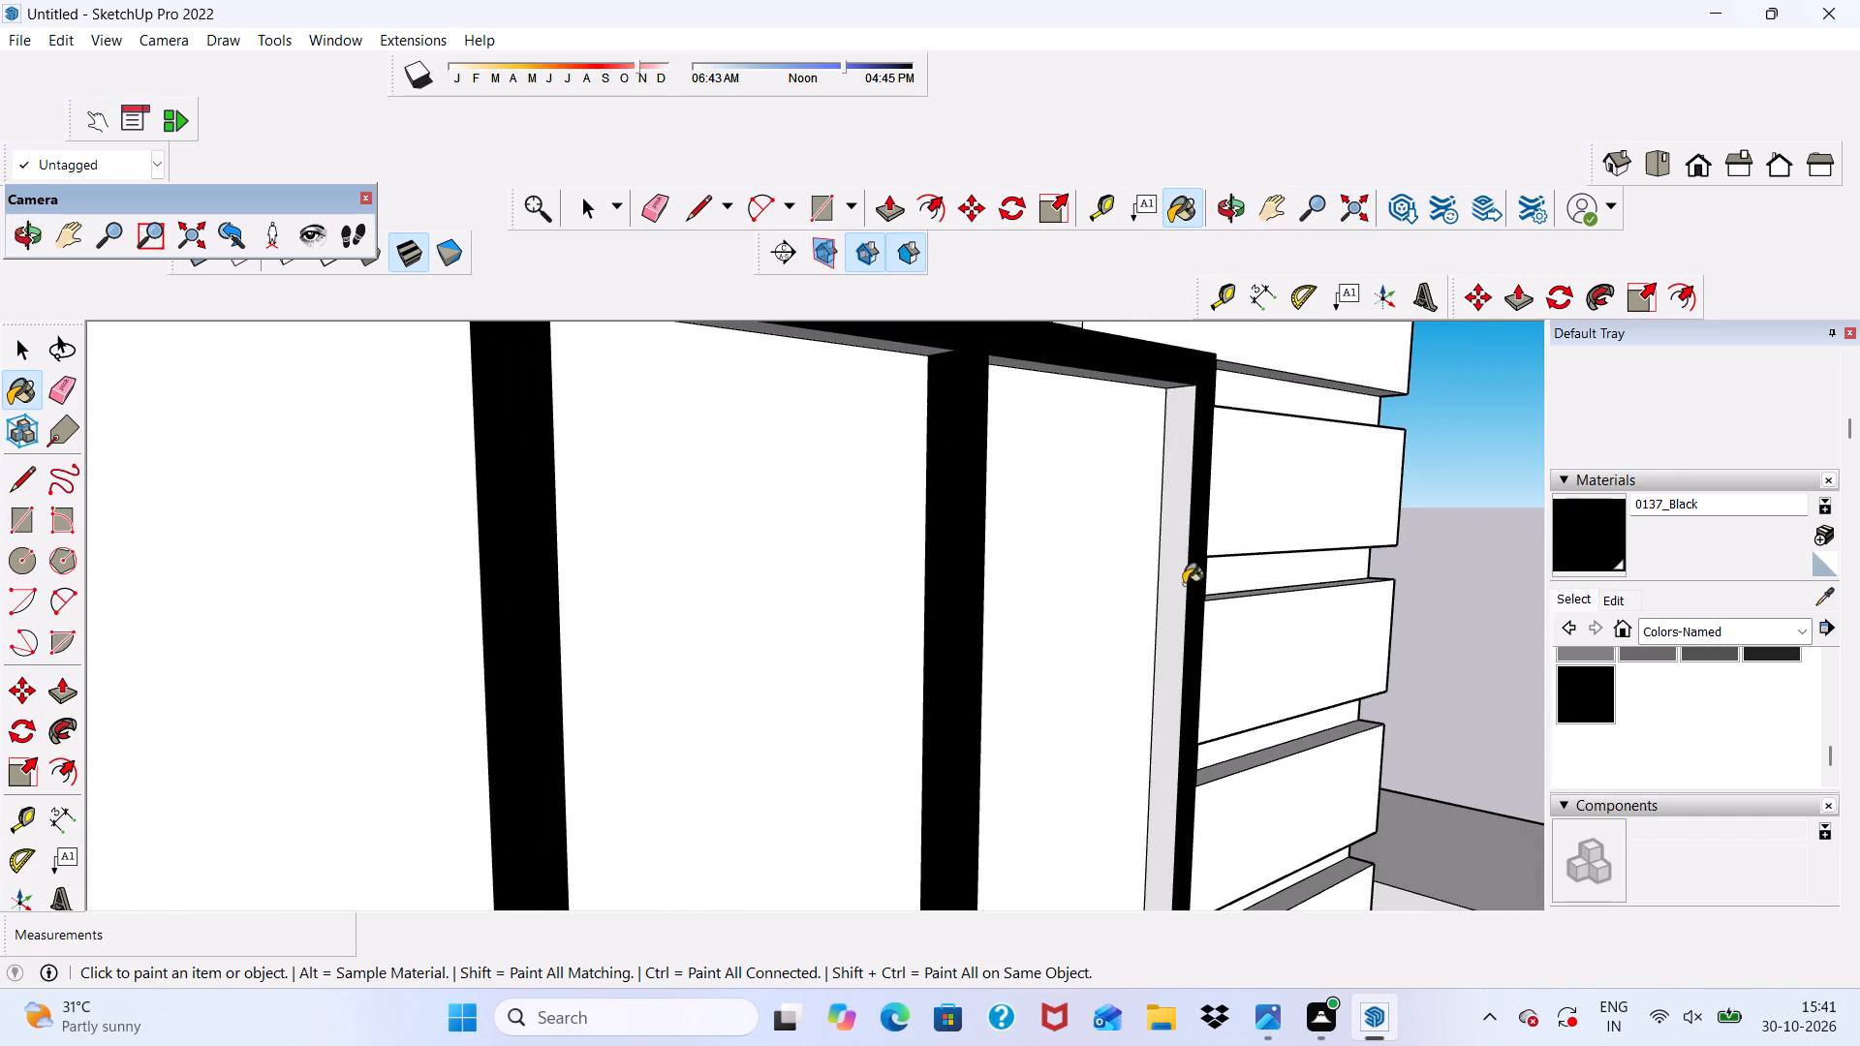
Paint the head reveals of the remaining three window panels with 0137_Black.
scroll(1177, 583, down, 2)
middle_drag(1177, 583, 1079, 445)
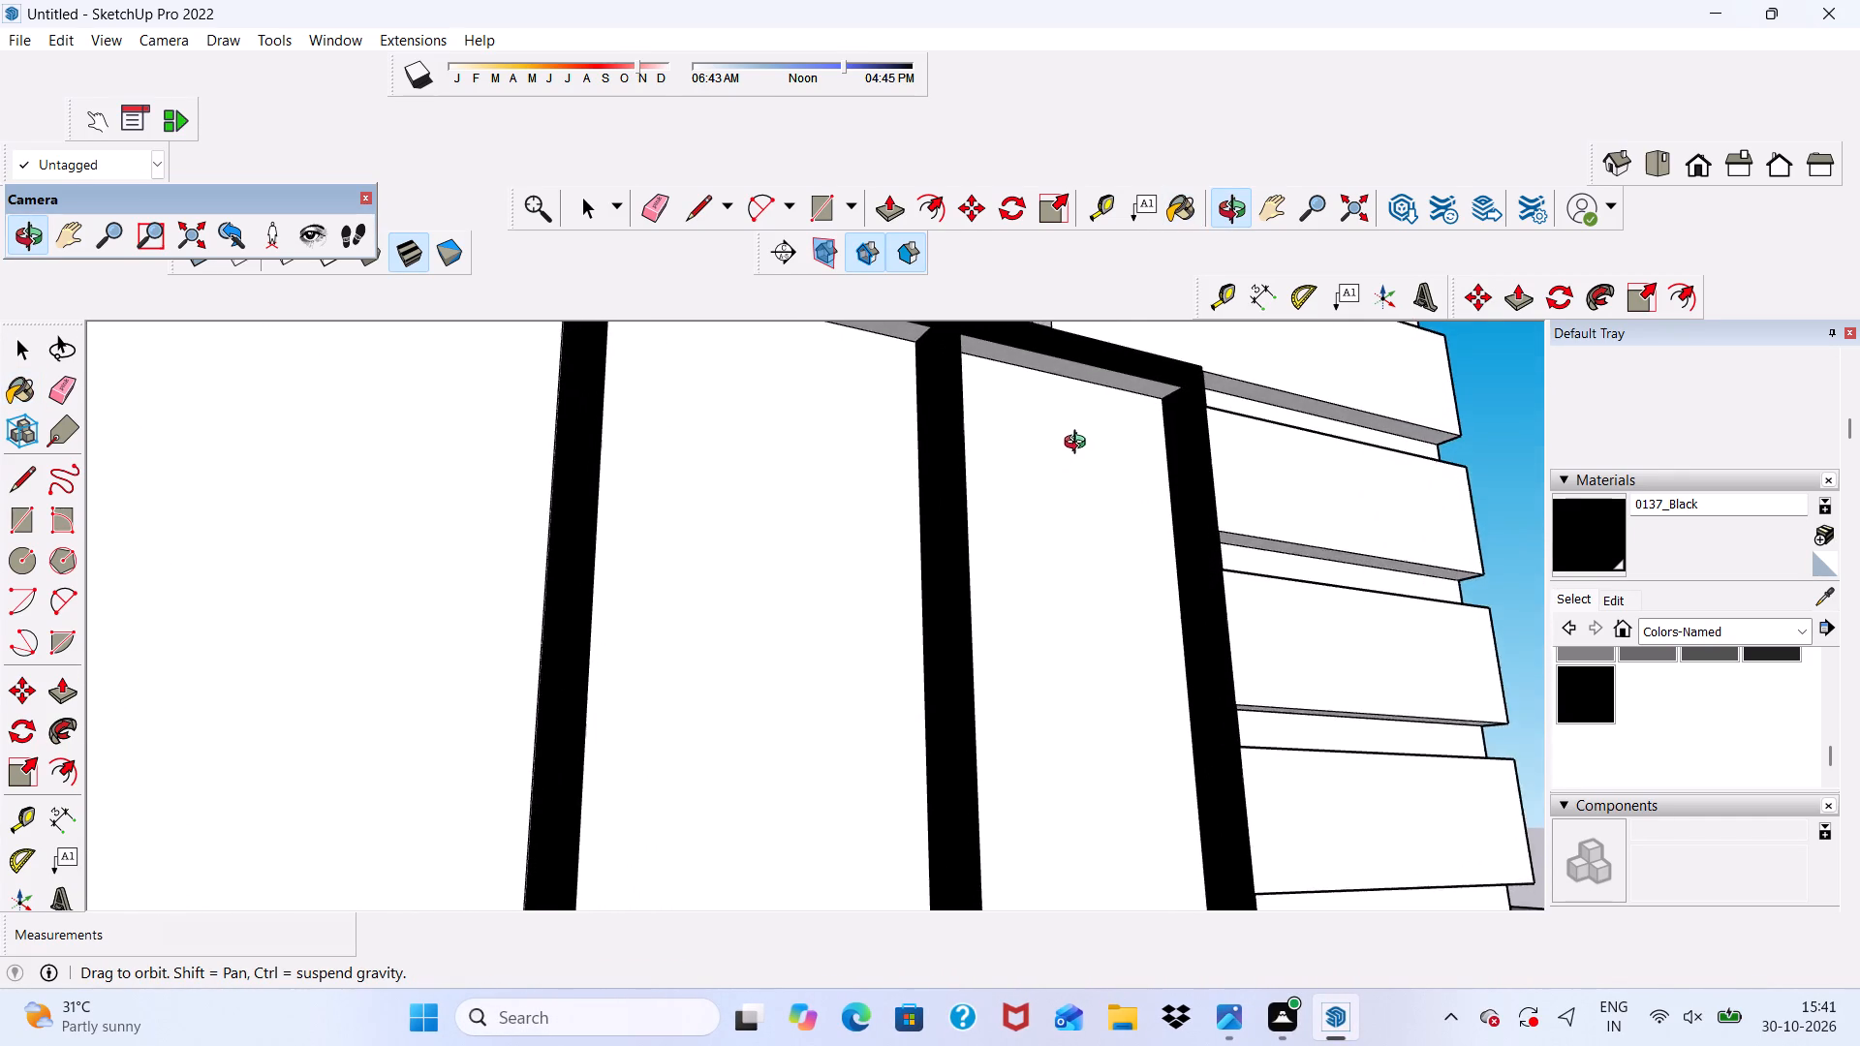
middle_drag(1079, 445, 1070, 431)
scroll(1053, 383, up, 4)
click(1071, 363)
scroll(1072, 363, down, 5)
scroll(856, 358, up, 4)
scroll(882, 354, down, 6)
scroll(945, 465, up, 4)
scroll(901, 369, up, 4)
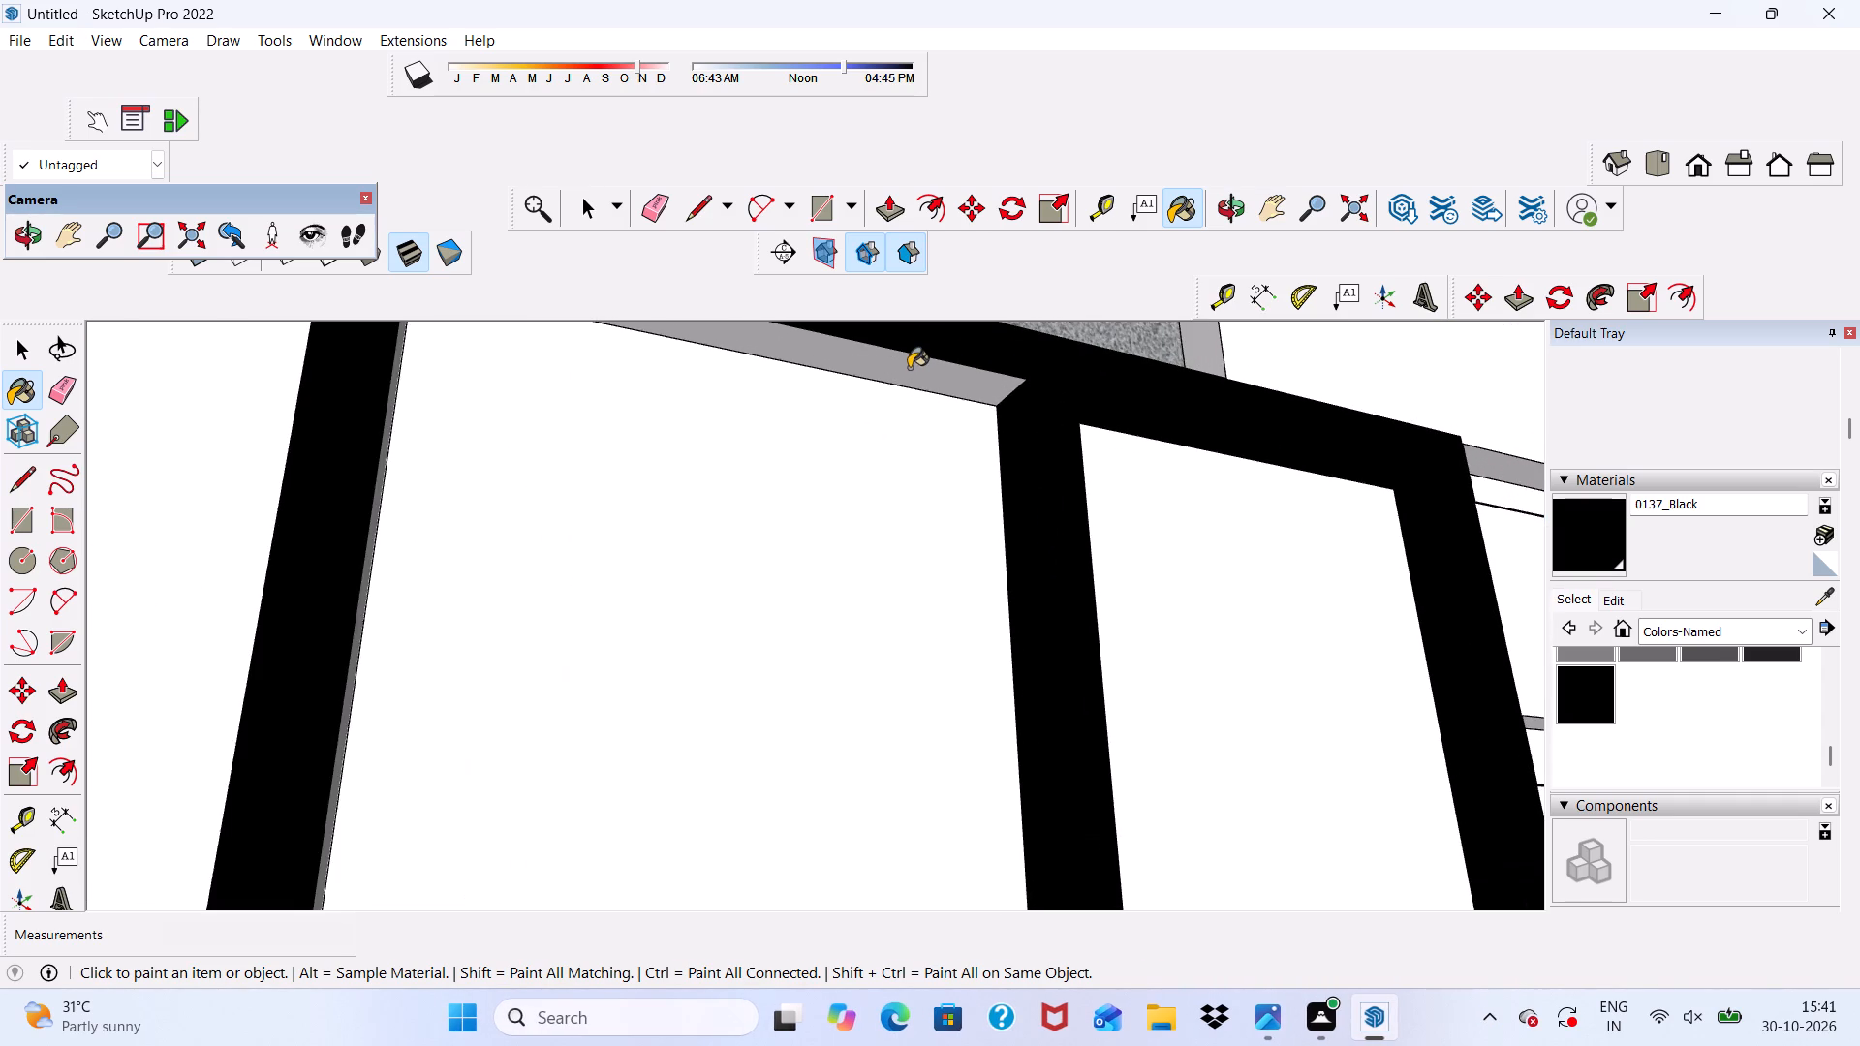
click(909, 368)
scroll(928, 385, down, 11)
scroll(744, 434, up, 4)
click(729, 432)
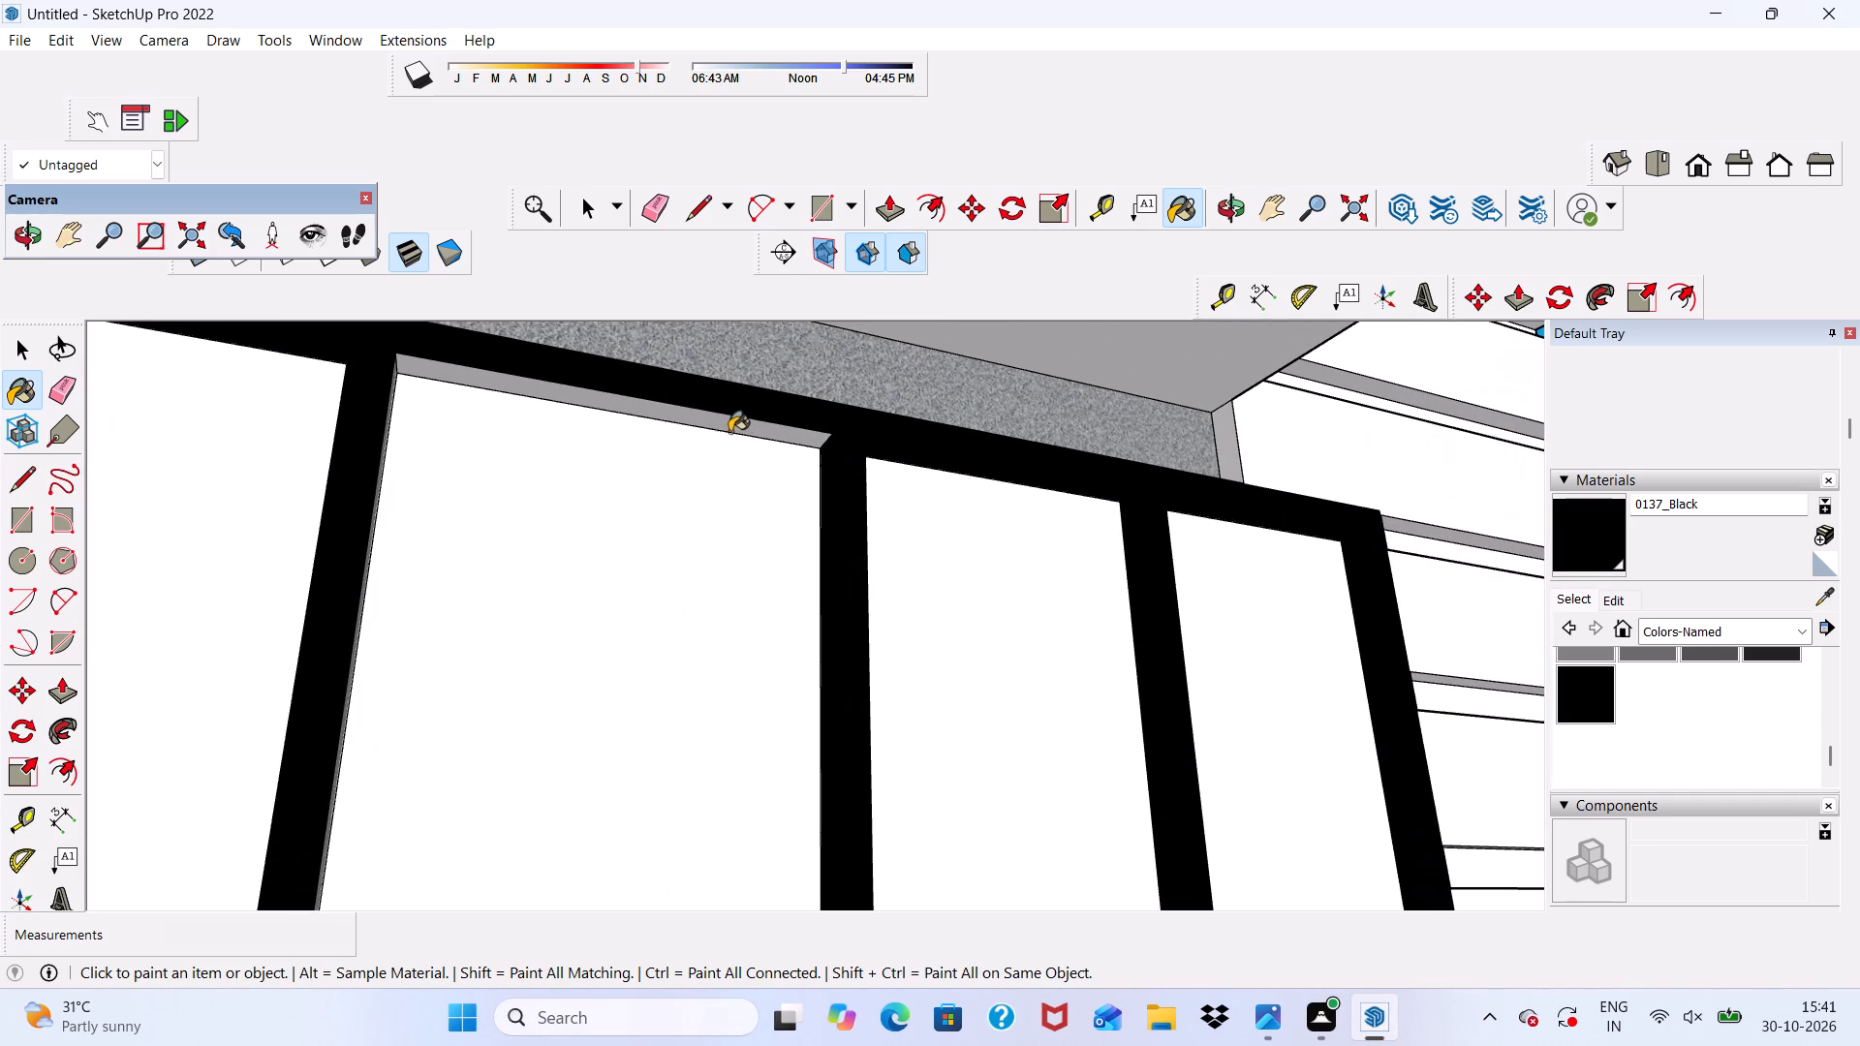
click(733, 421)
Paint the opposite side faces of all three window mullions with 0137_Black.
scroll(734, 421, down, 4)
middle_drag(993, 599, 658, 646)
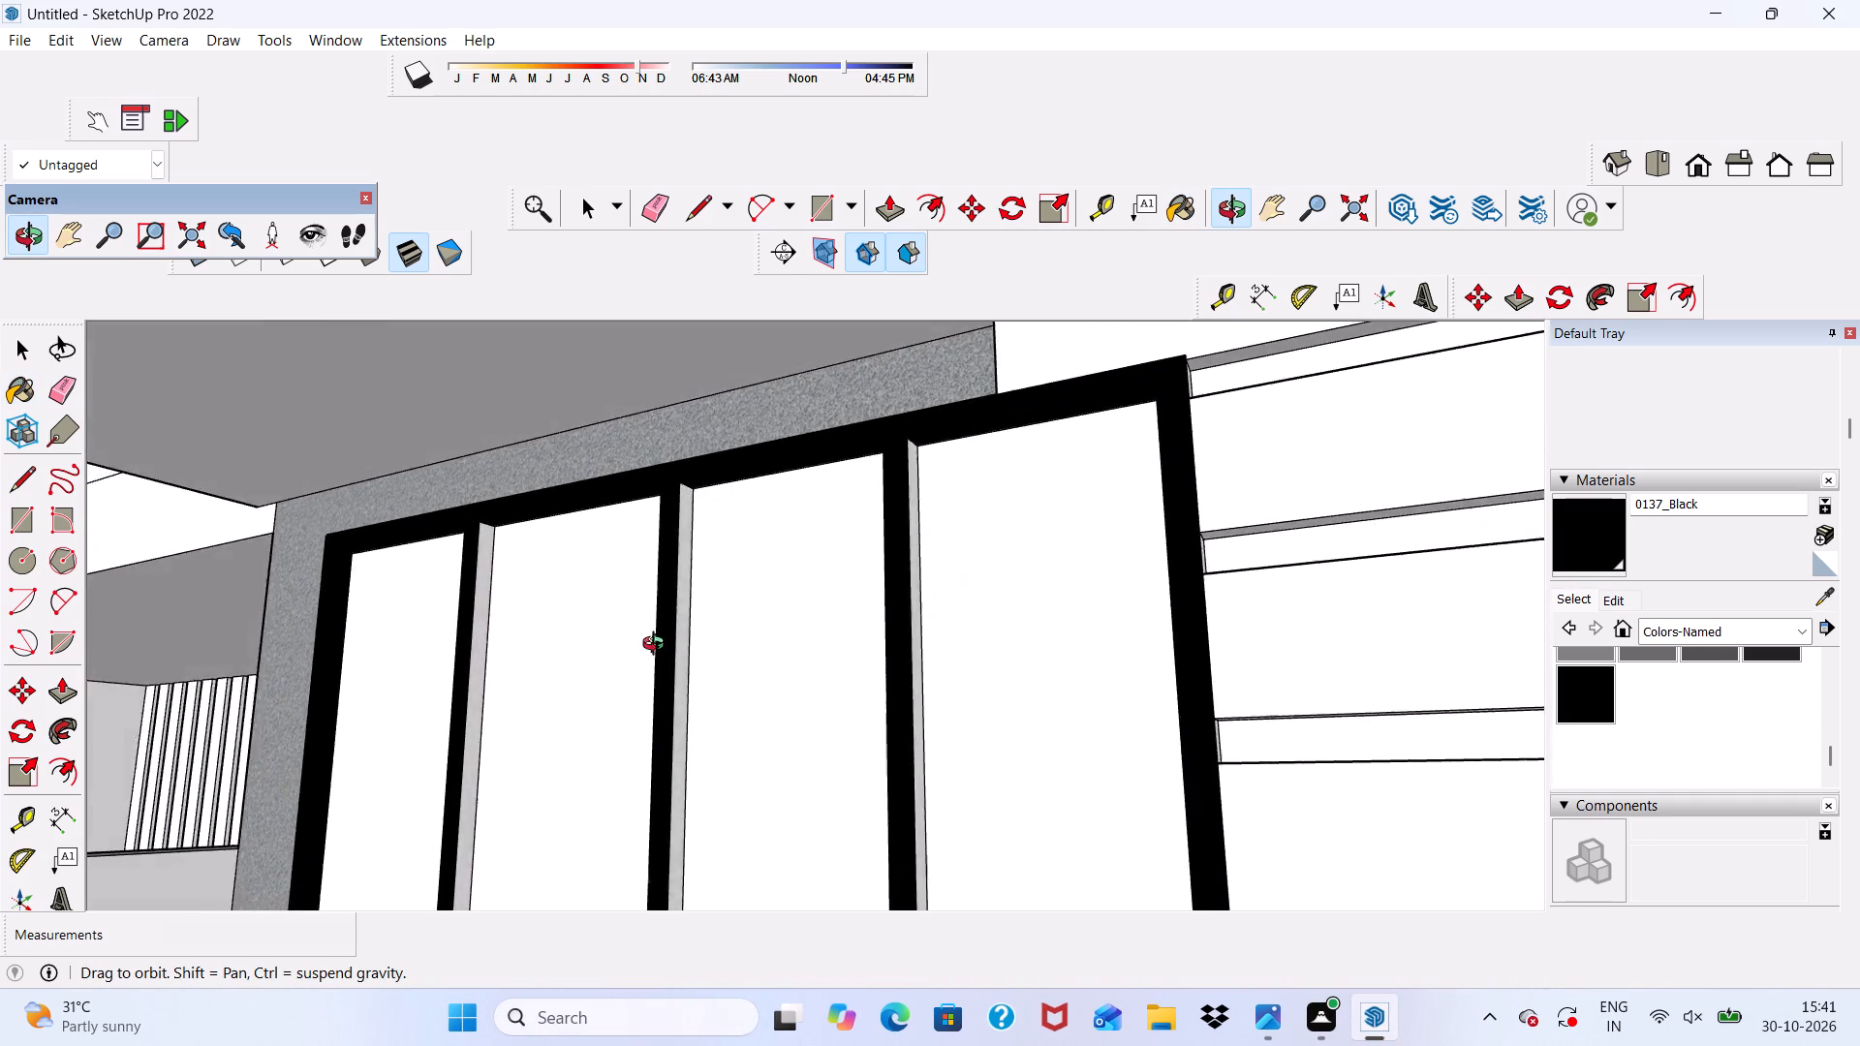
middle_drag(658, 646, 546, 705)
scroll(1065, 484, up, 3)
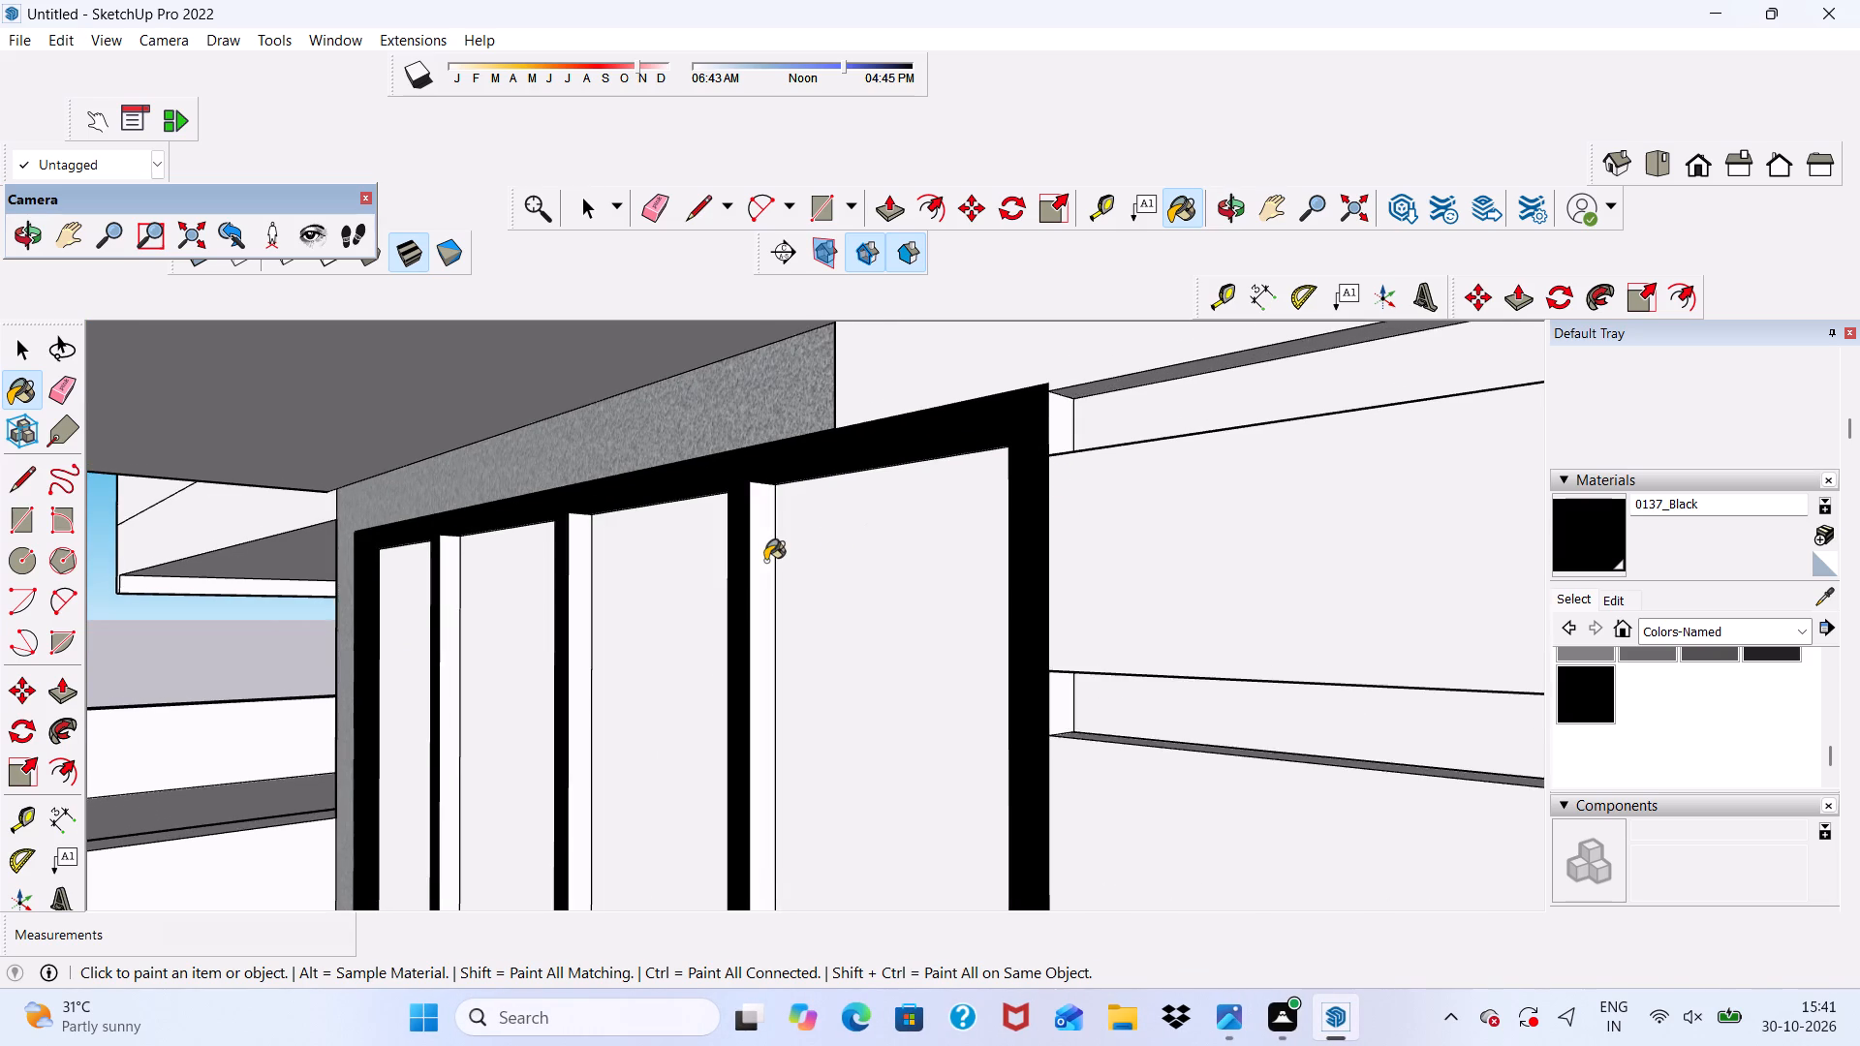
scroll(765, 561, up, 1)
click(765, 561)
scroll(667, 631, up, 4)
click(534, 687)
scroll(534, 687, up, 1)
scroll(509, 687, down, 1)
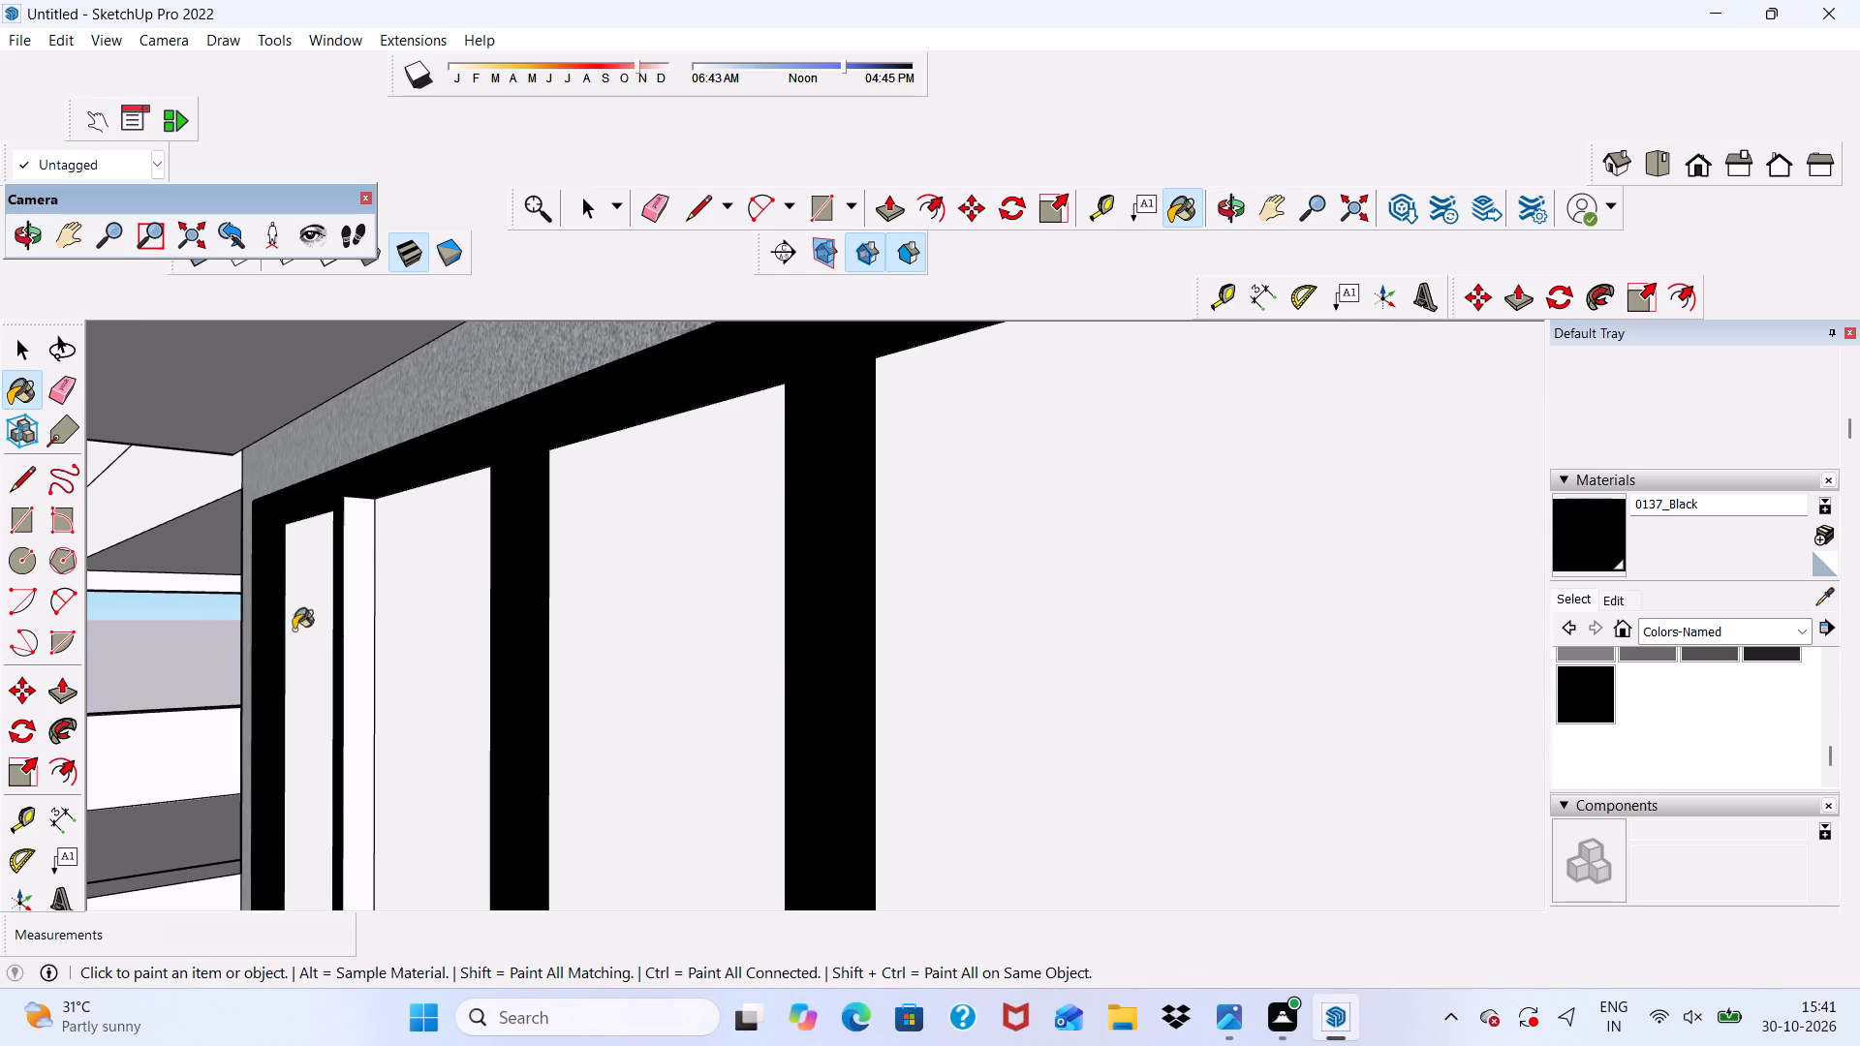
click(355, 612)
Paint the ground-floor window frame's outer side face with 0137_Black where it shows in the two upper grooves of the banded wall.
scroll(355, 612, down, 5)
scroll(479, 622, down, 4)
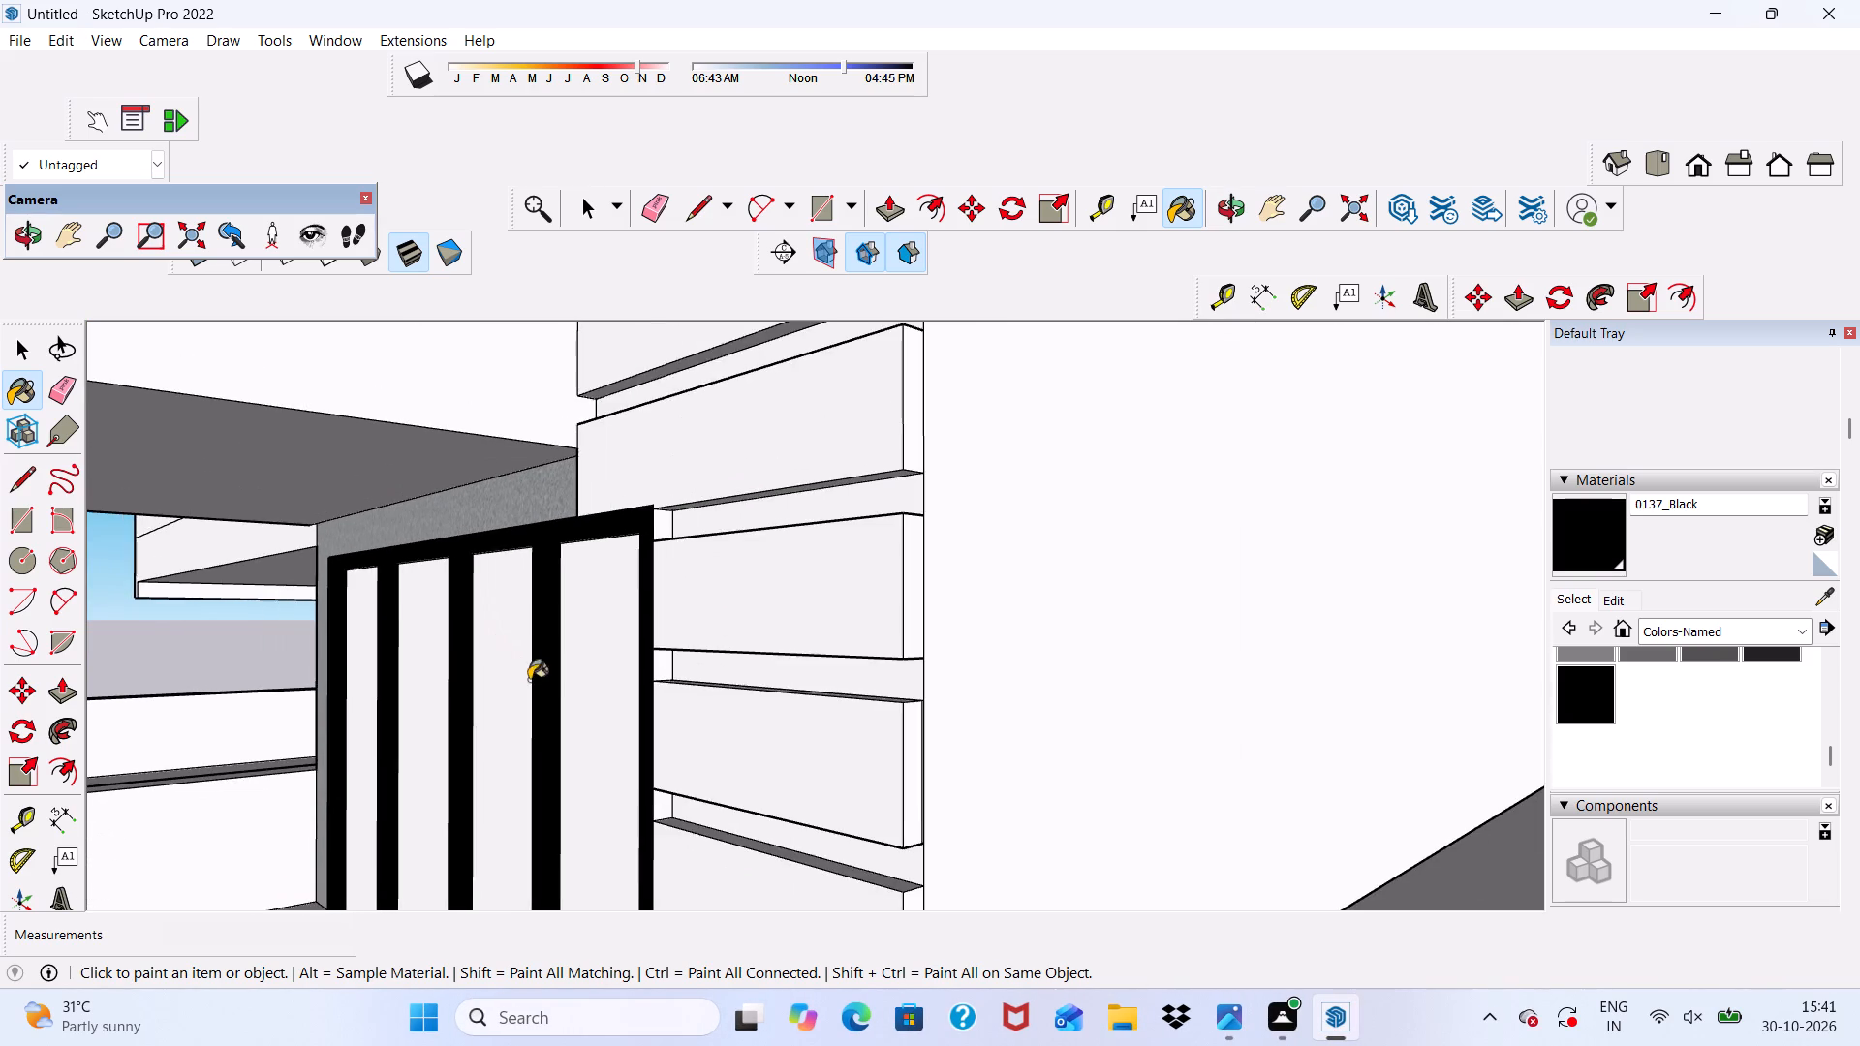
middle_drag(549, 711, 484, 744)
scroll(537, 738, up, 4)
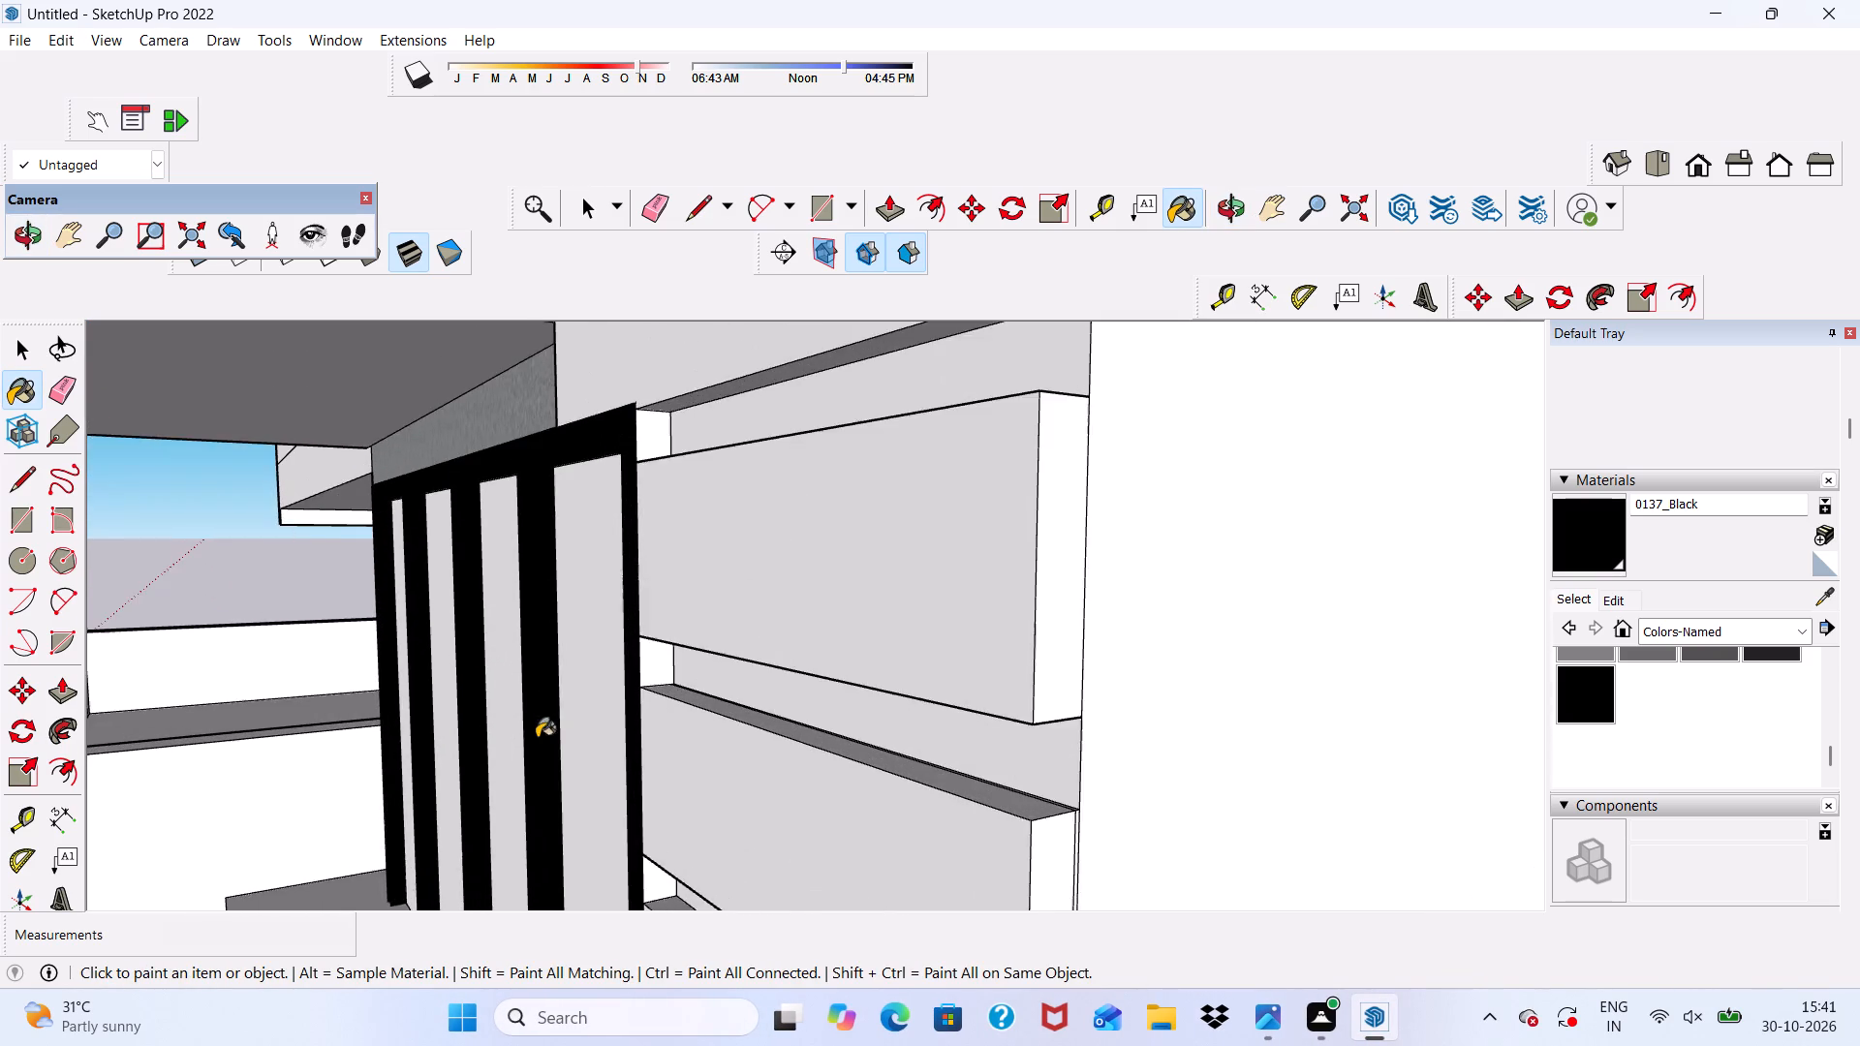
scroll(609, 708, up, 4)
click(661, 661)
scroll(662, 660, down, 6)
scroll(669, 494, up, 5)
click(653, 436)
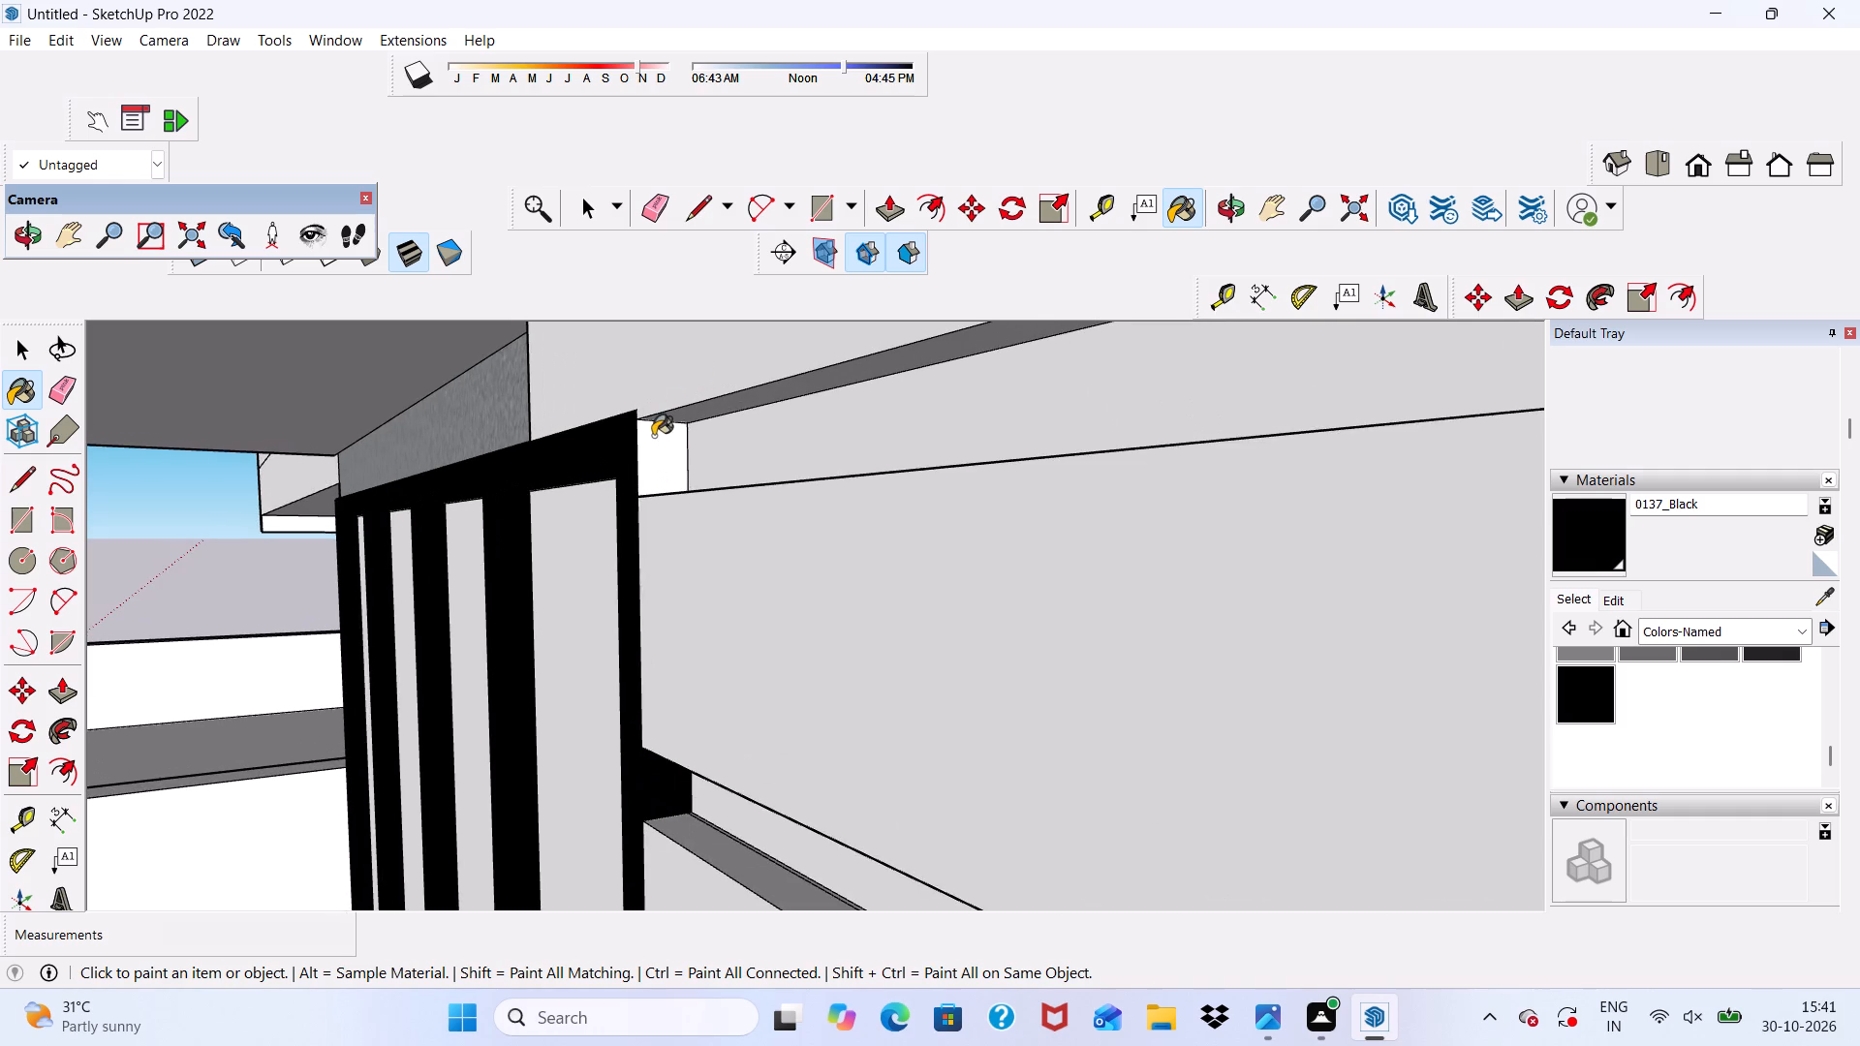
Paint the next two exposed strips of the frame's outer side face, lower down between the wall bands, with 0137_Black.
scroll(646, 479, down, 3)
middle_drag(648, 504, 689, 513)
scroll(691, 481, up, 1)
scroll(691, 474, down, 10)
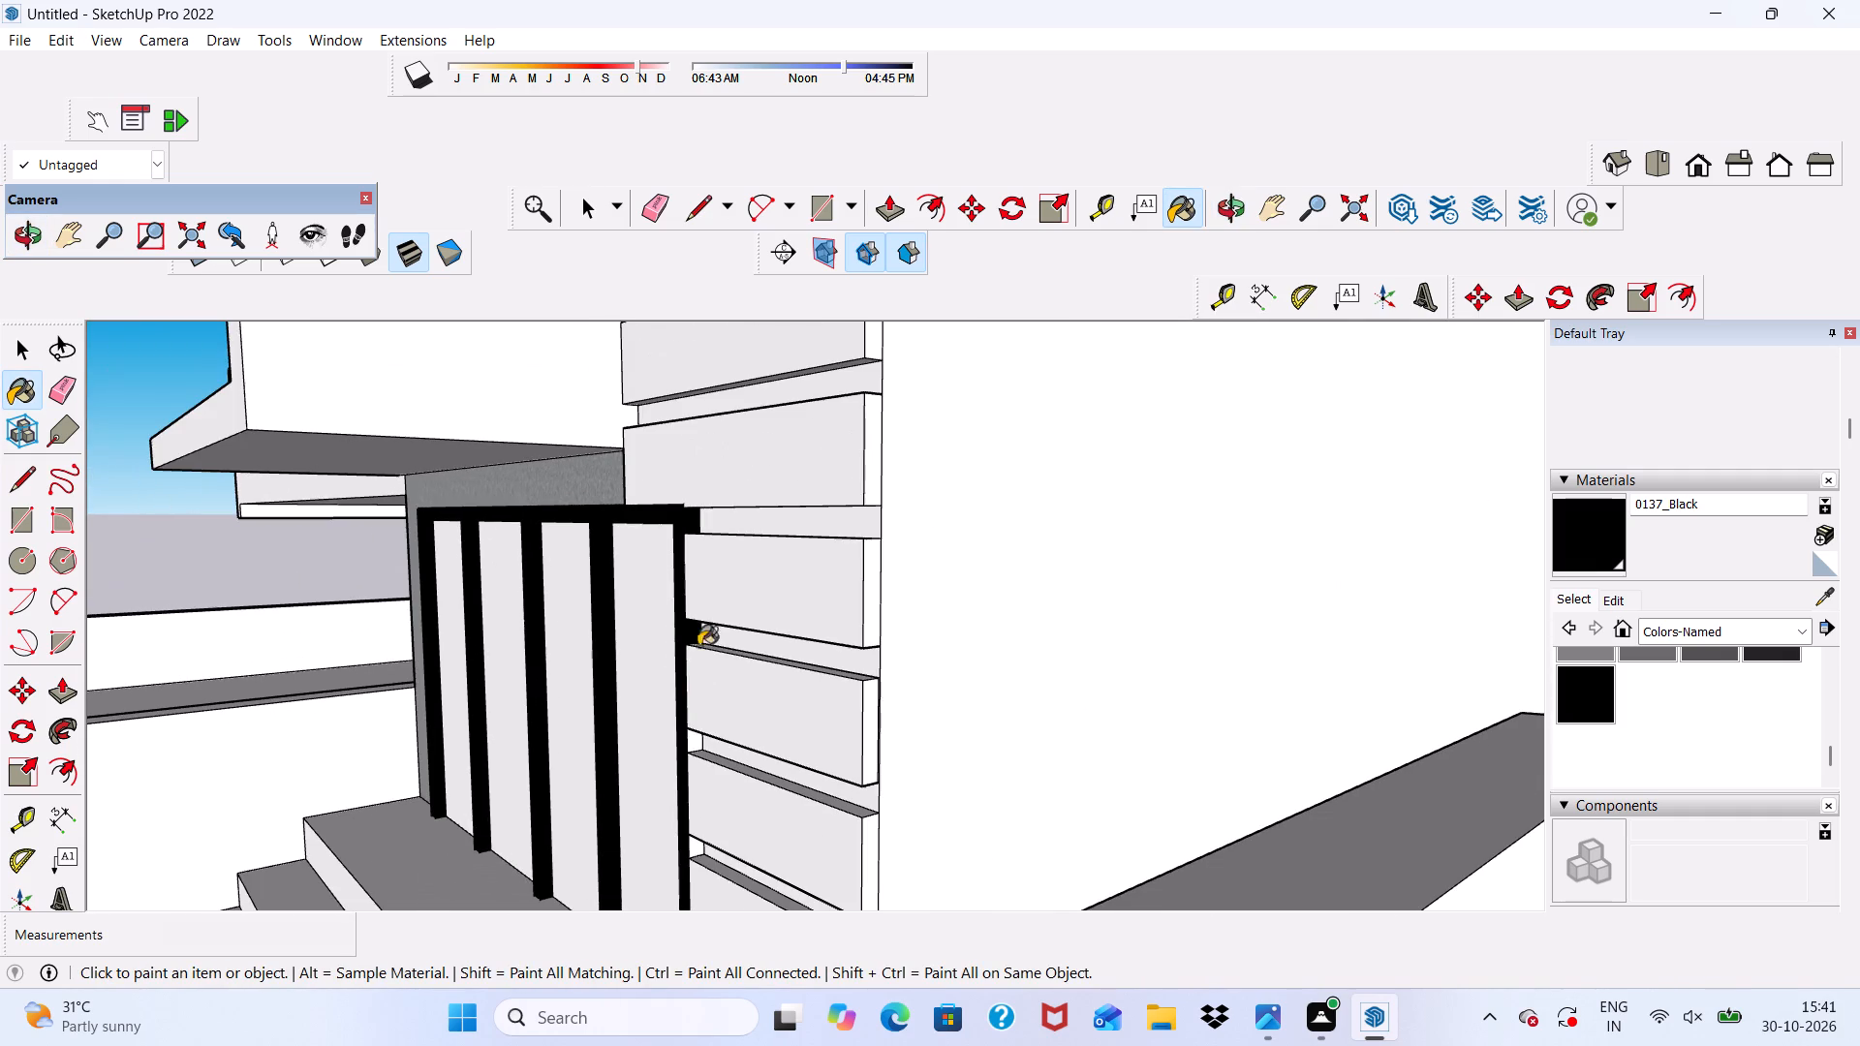
scroll(665, 791, up, 11)
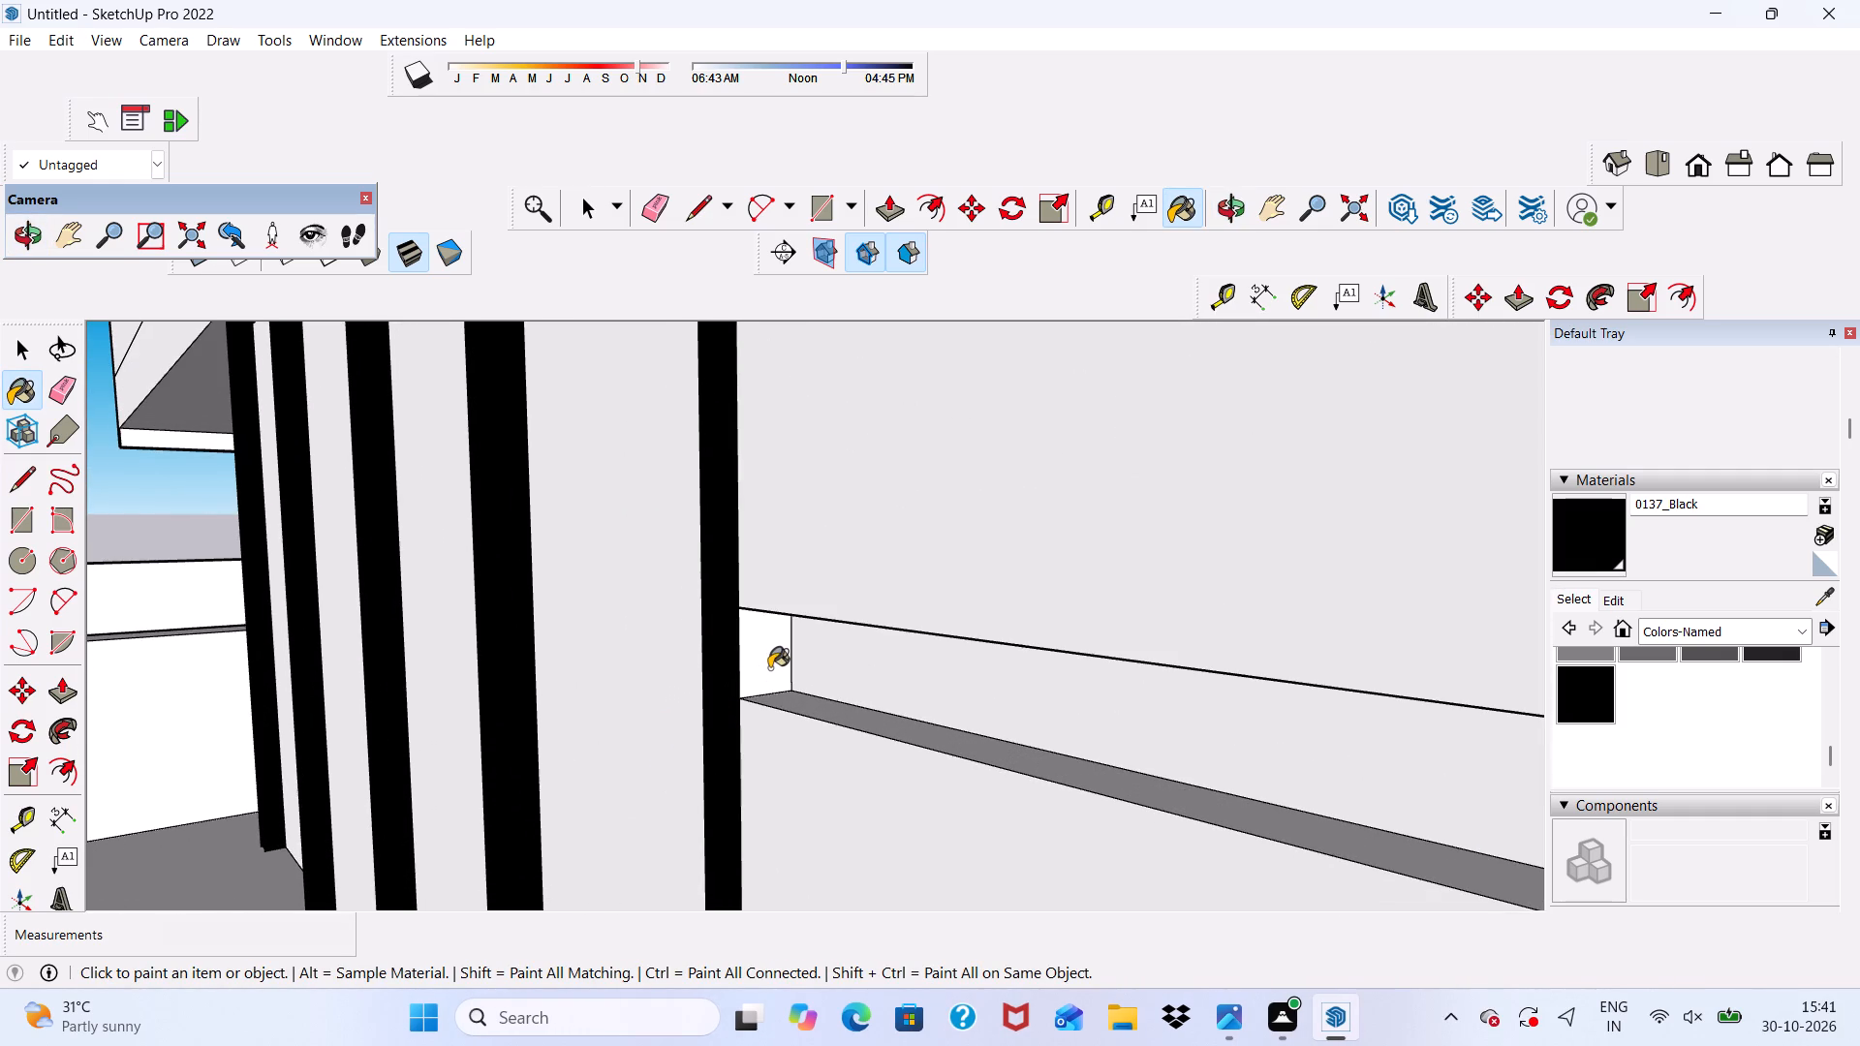
click(769, 668)
scroll(754, 489, down, 5)
scroll(740, 876, up, 5)
click(757, 820)
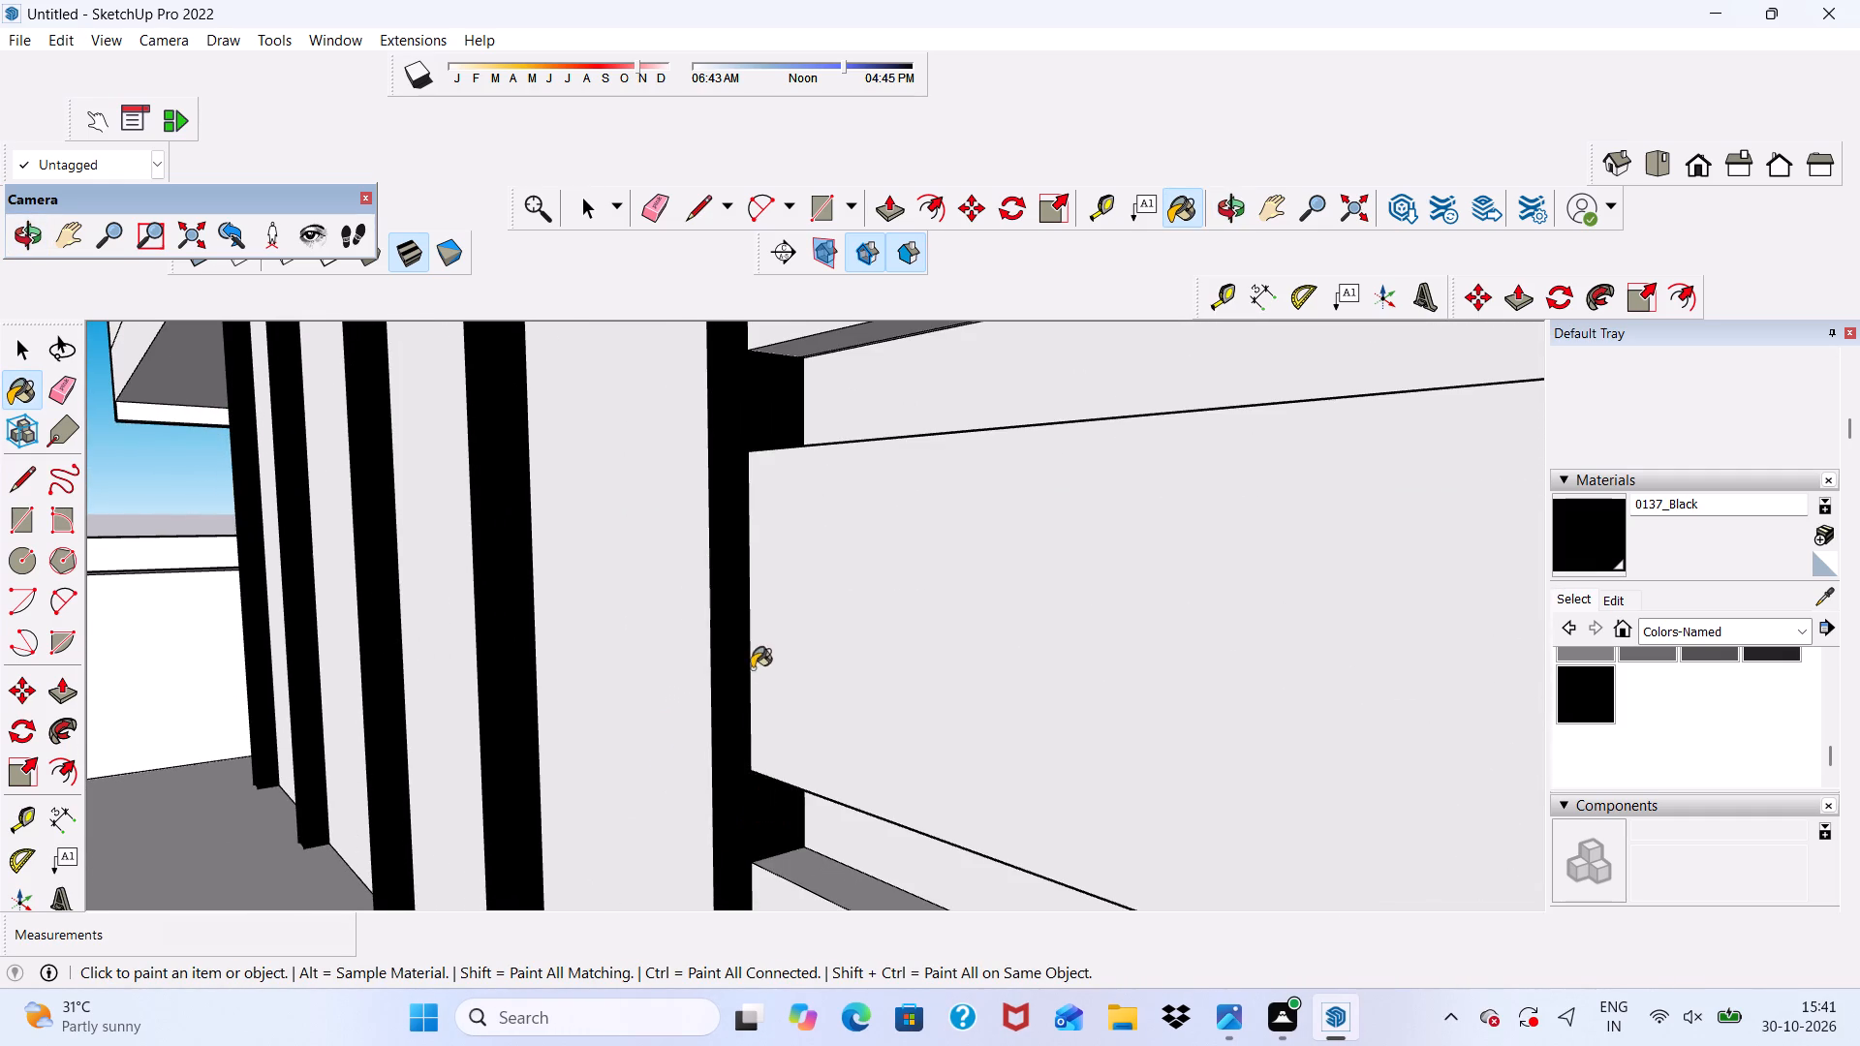
Paint the lowest exposed strip of the ground-floor frame's outer side face between the wall bands with 0137_Black.
scroll(752, 668, down, 6)
scroll(728, 941, up, 5)
scroll(735, 545, down, 8)
scroll(757, 750, up, 9)
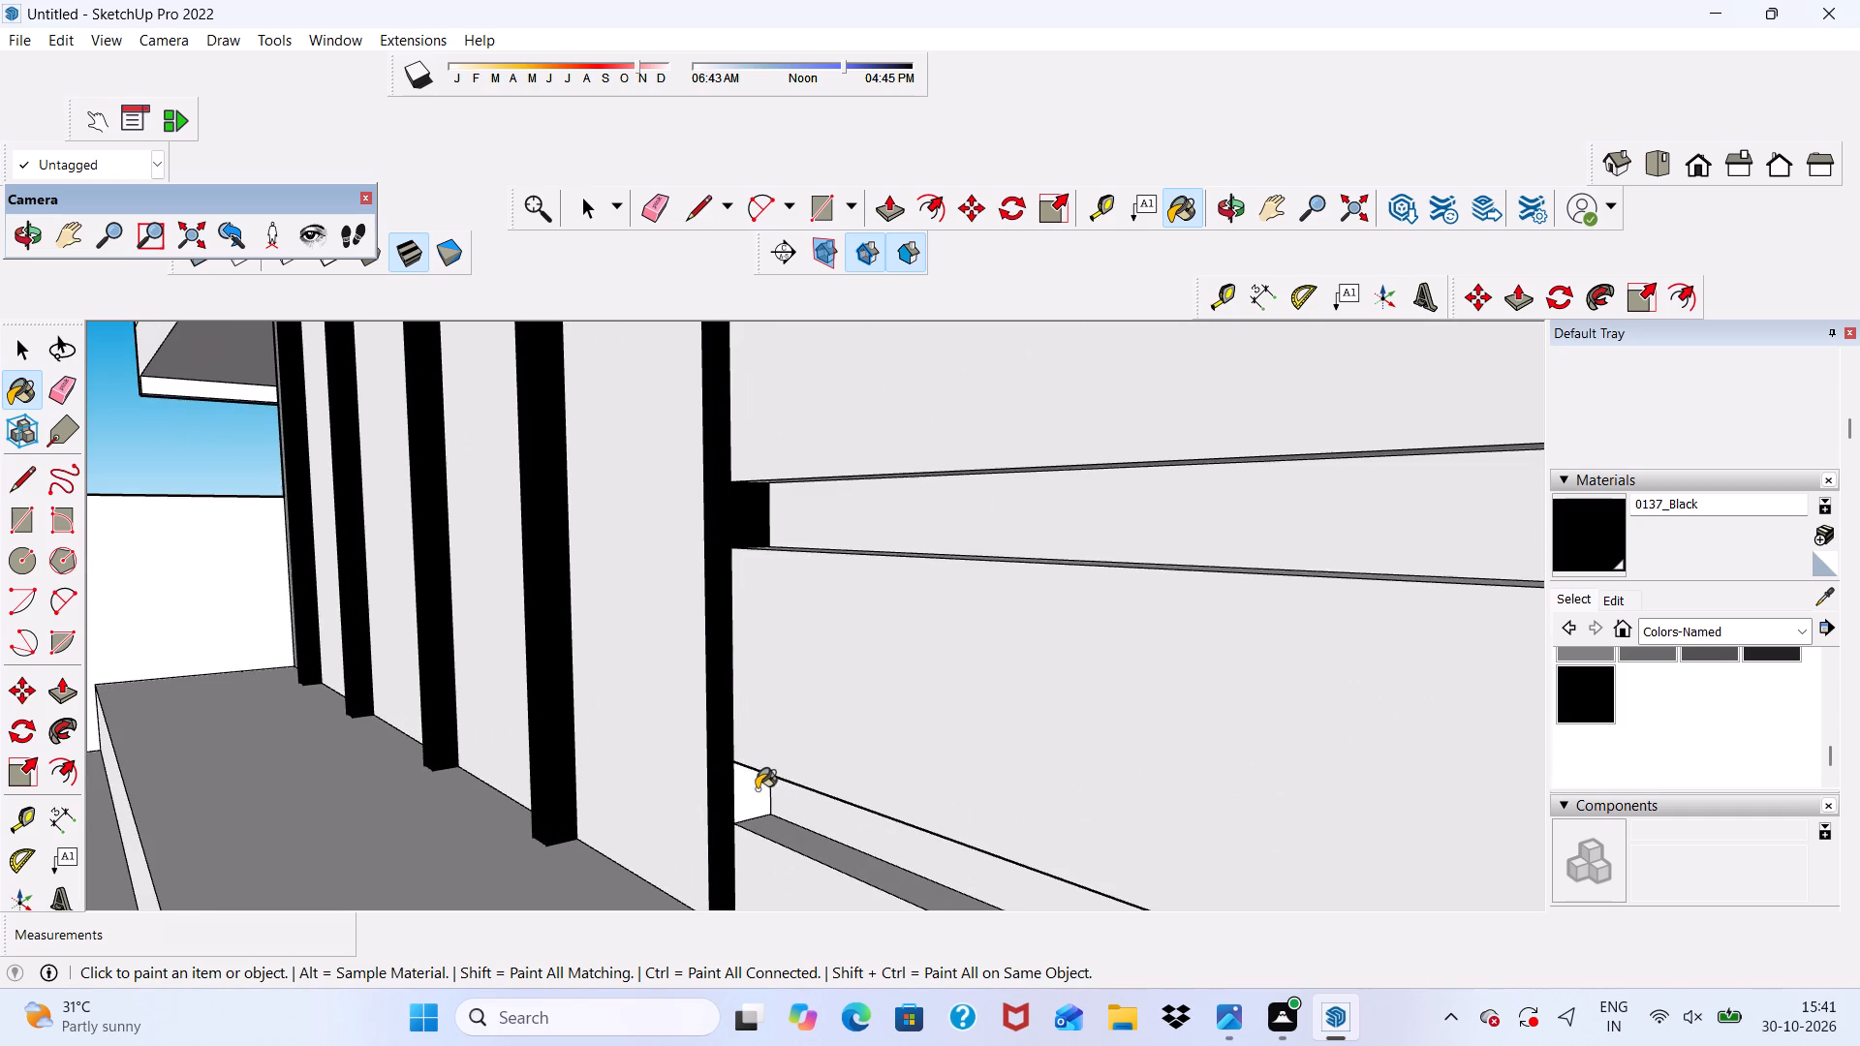
scroll(749, 799, down, 1)
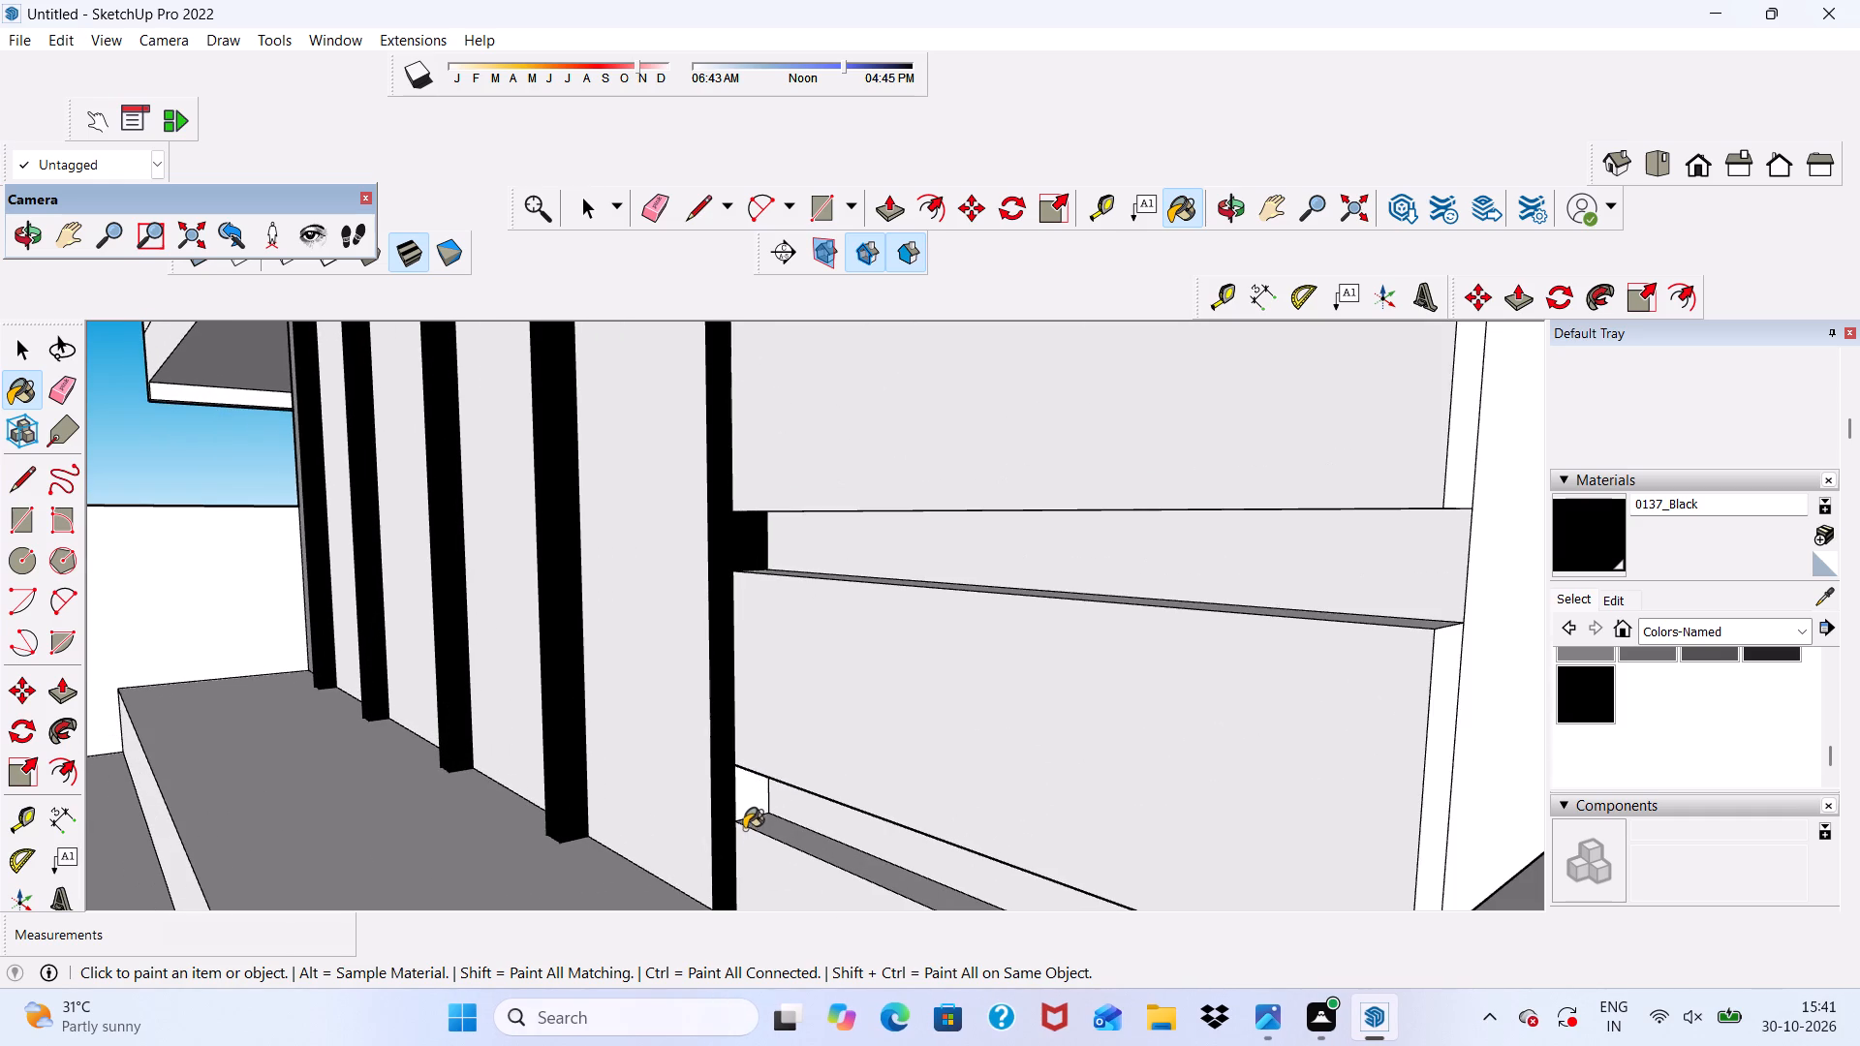
scroll(743, 781, down, 4)
scroll(722, 921, up, 8)
click(752, 776)
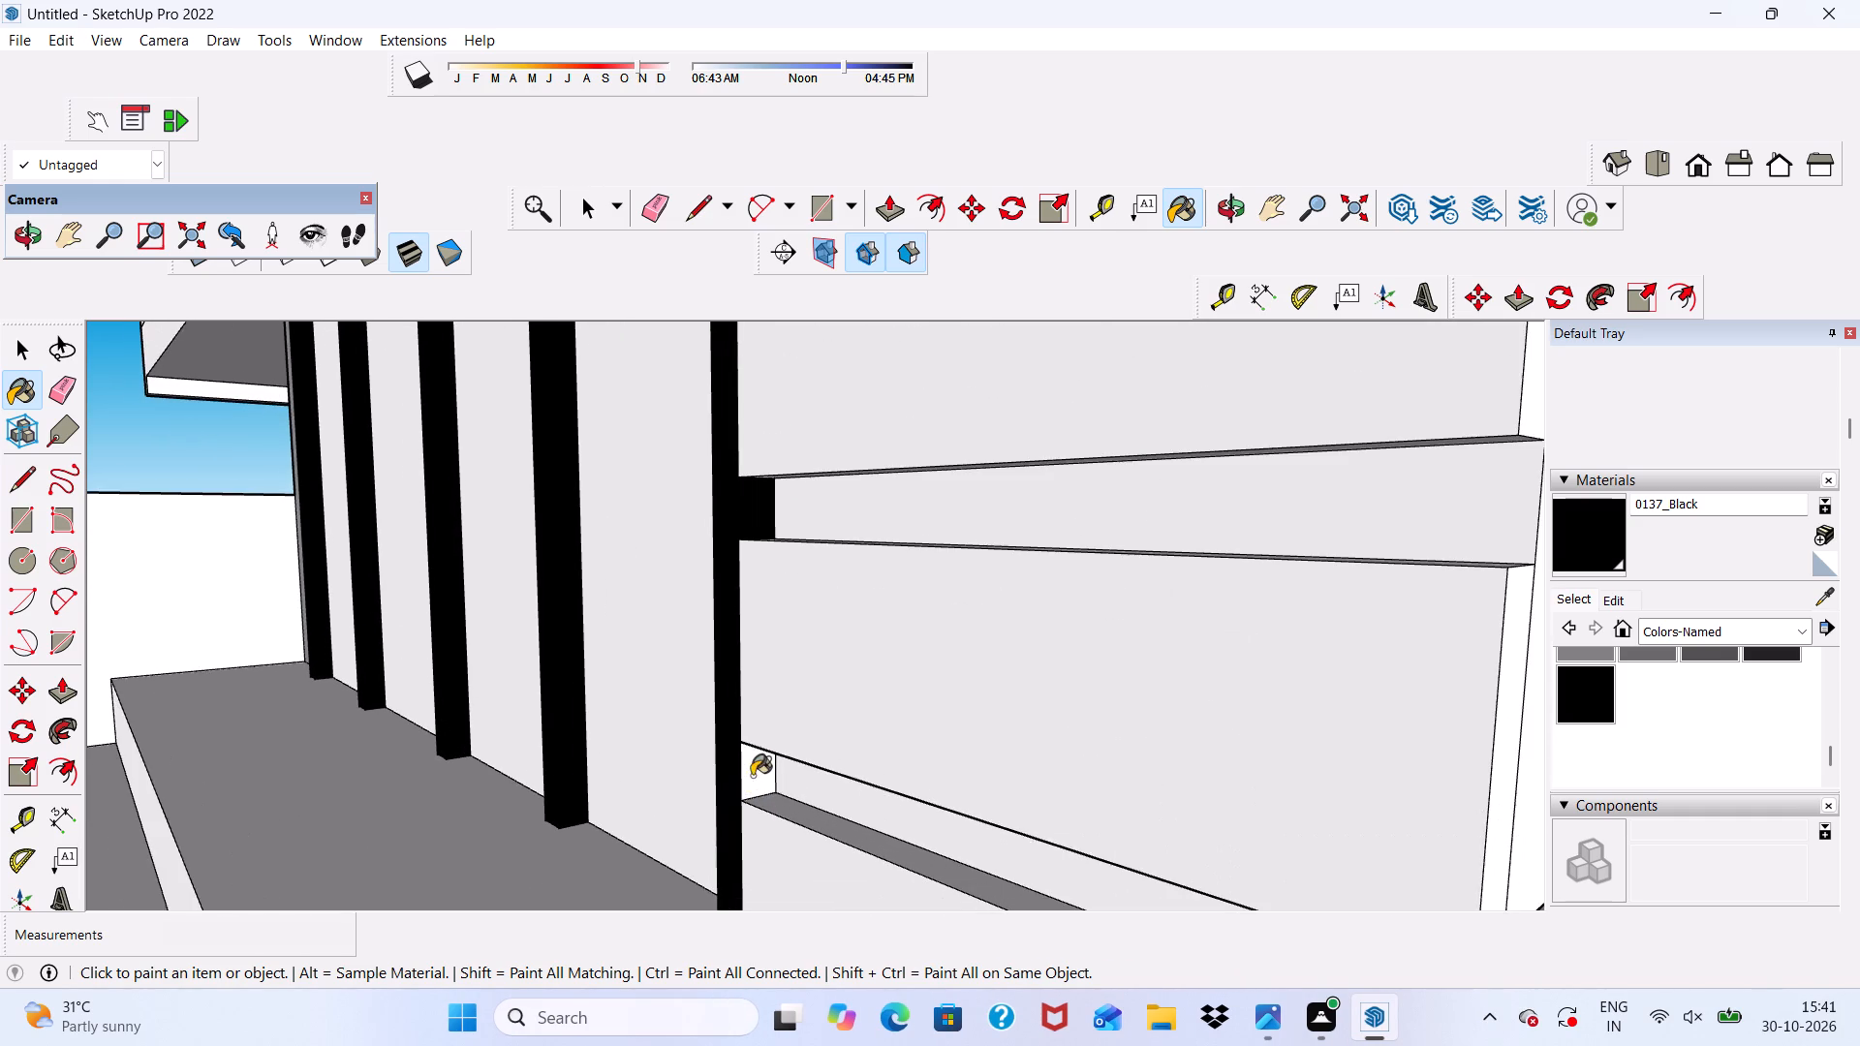
Paint the front face of the upper-floor two-pane window frame with 0137_Black.
scroll(705, 685, down, 8)
middle_drag(366, 724, 1023, 742)
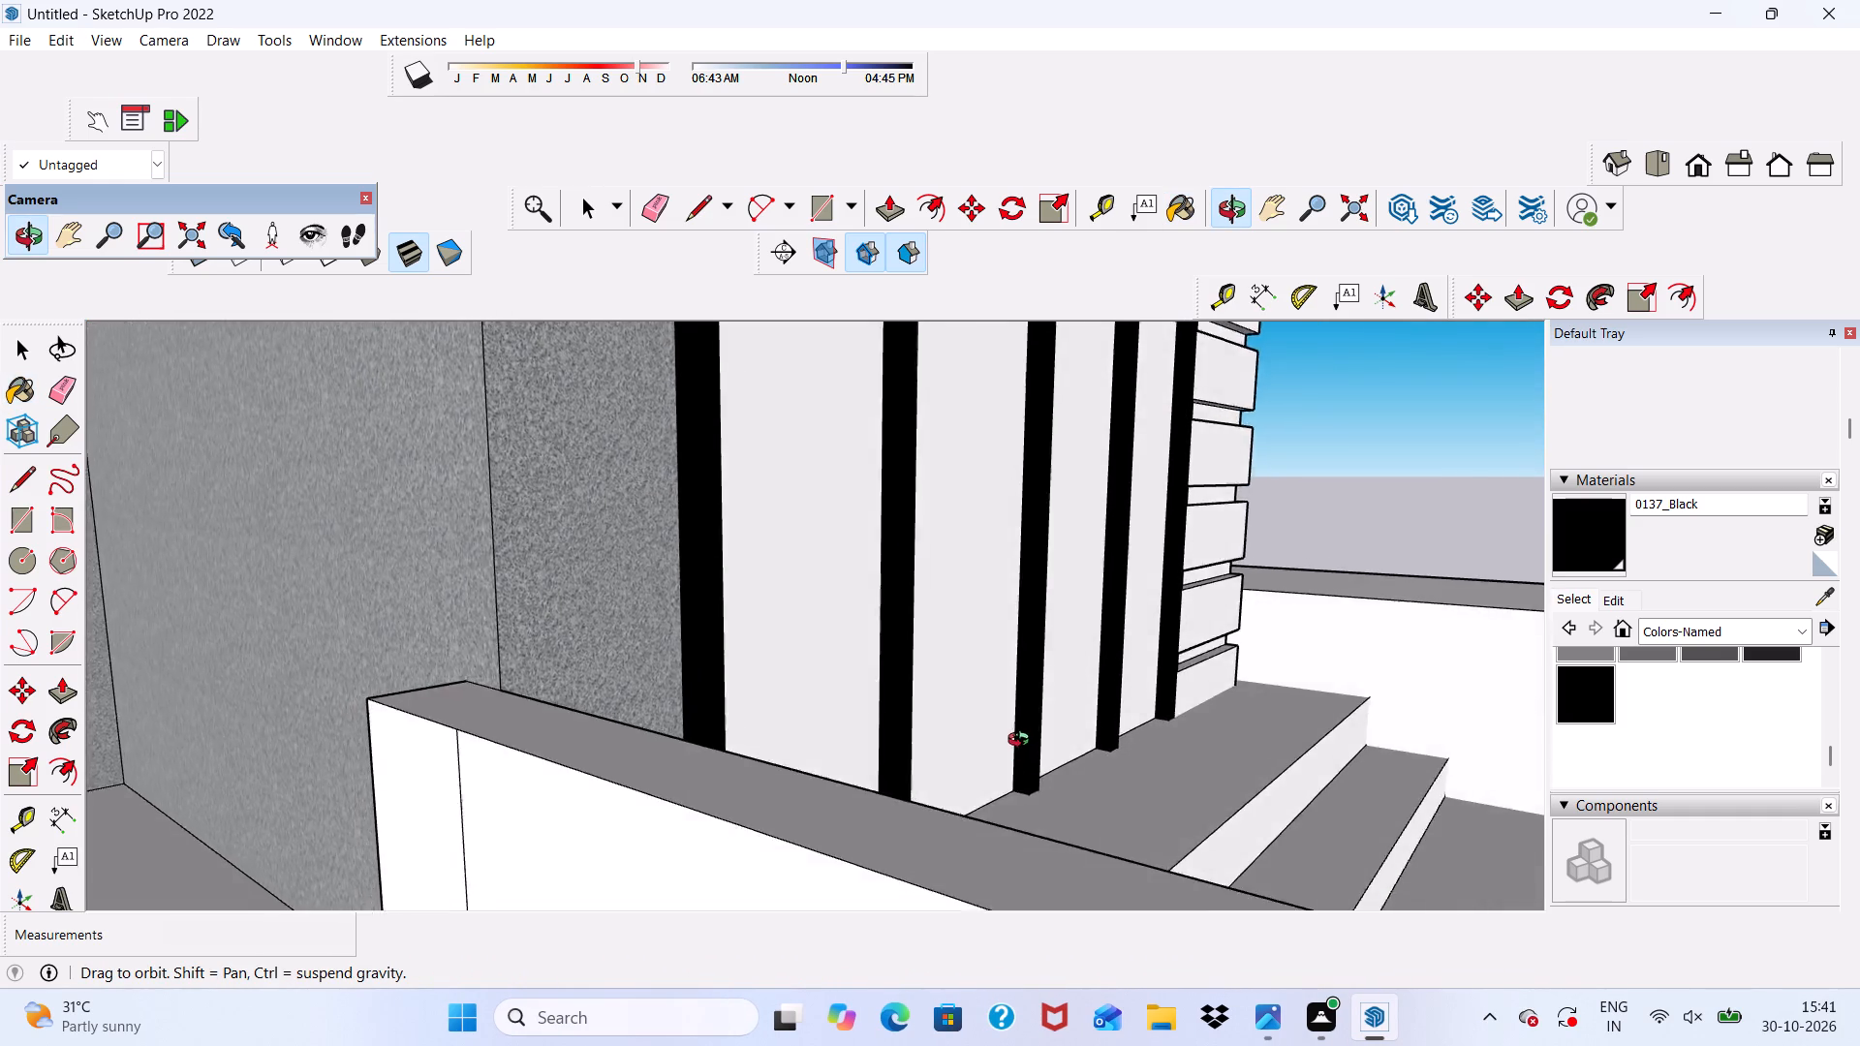
middle_drag(1023, 742, 799, 811)
scroll(763, 722, up, 1)
scroll(749, 682, down, 19)
scroll(724, 538, up, 2)
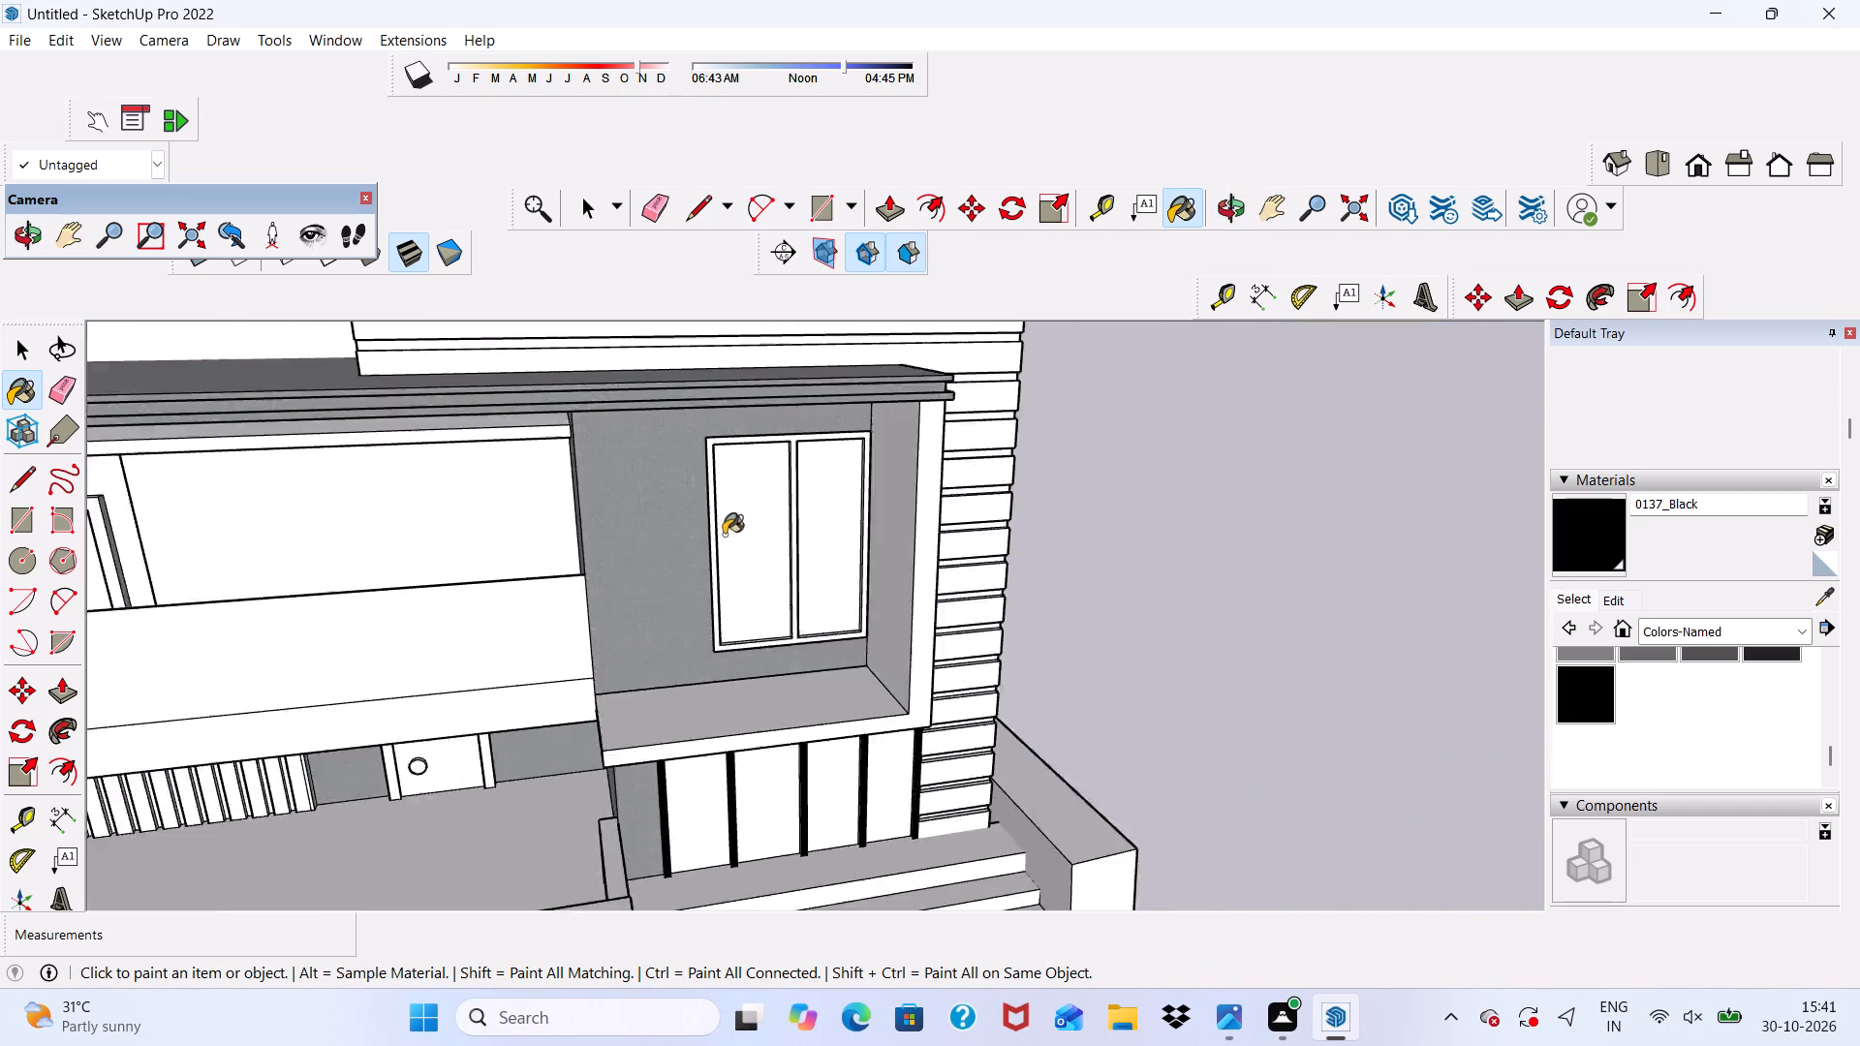
scroll(724, 535, up, 14)
scroll(796, 444, up, 2)
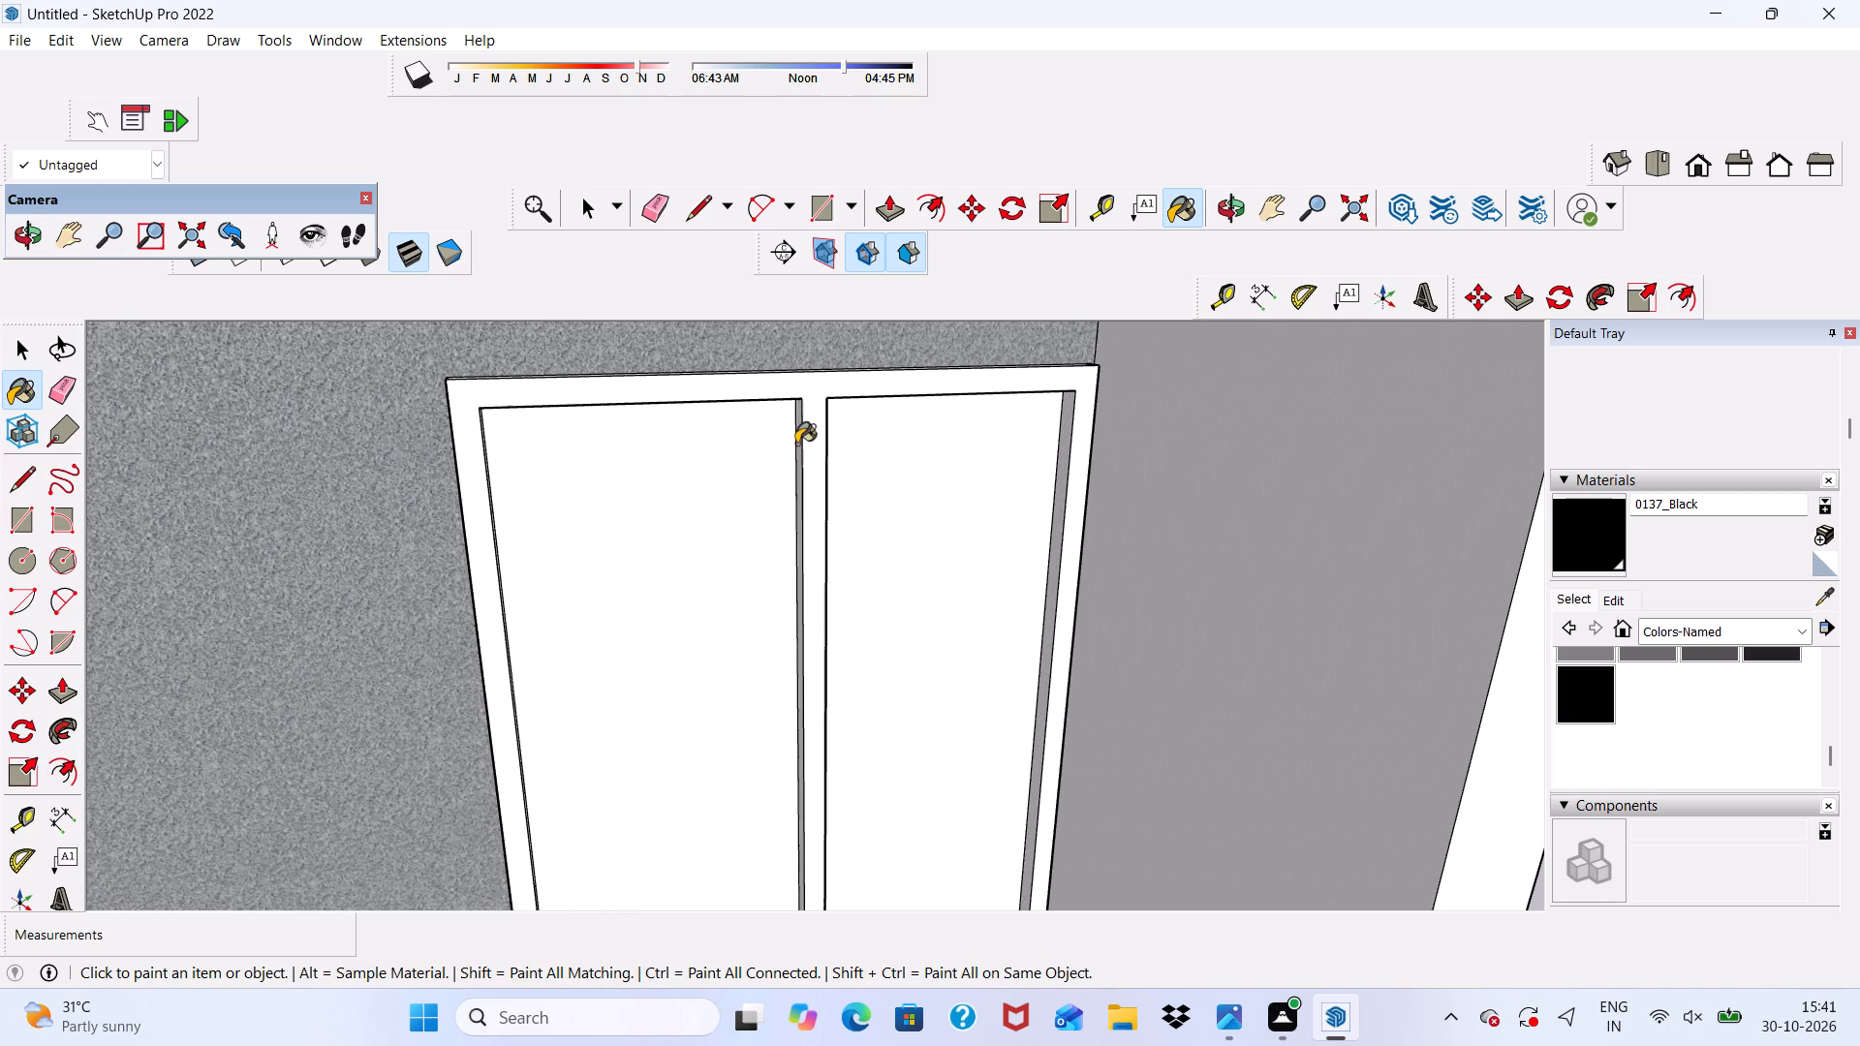
scroll(822, 443, up, 4)
click(821, 442)
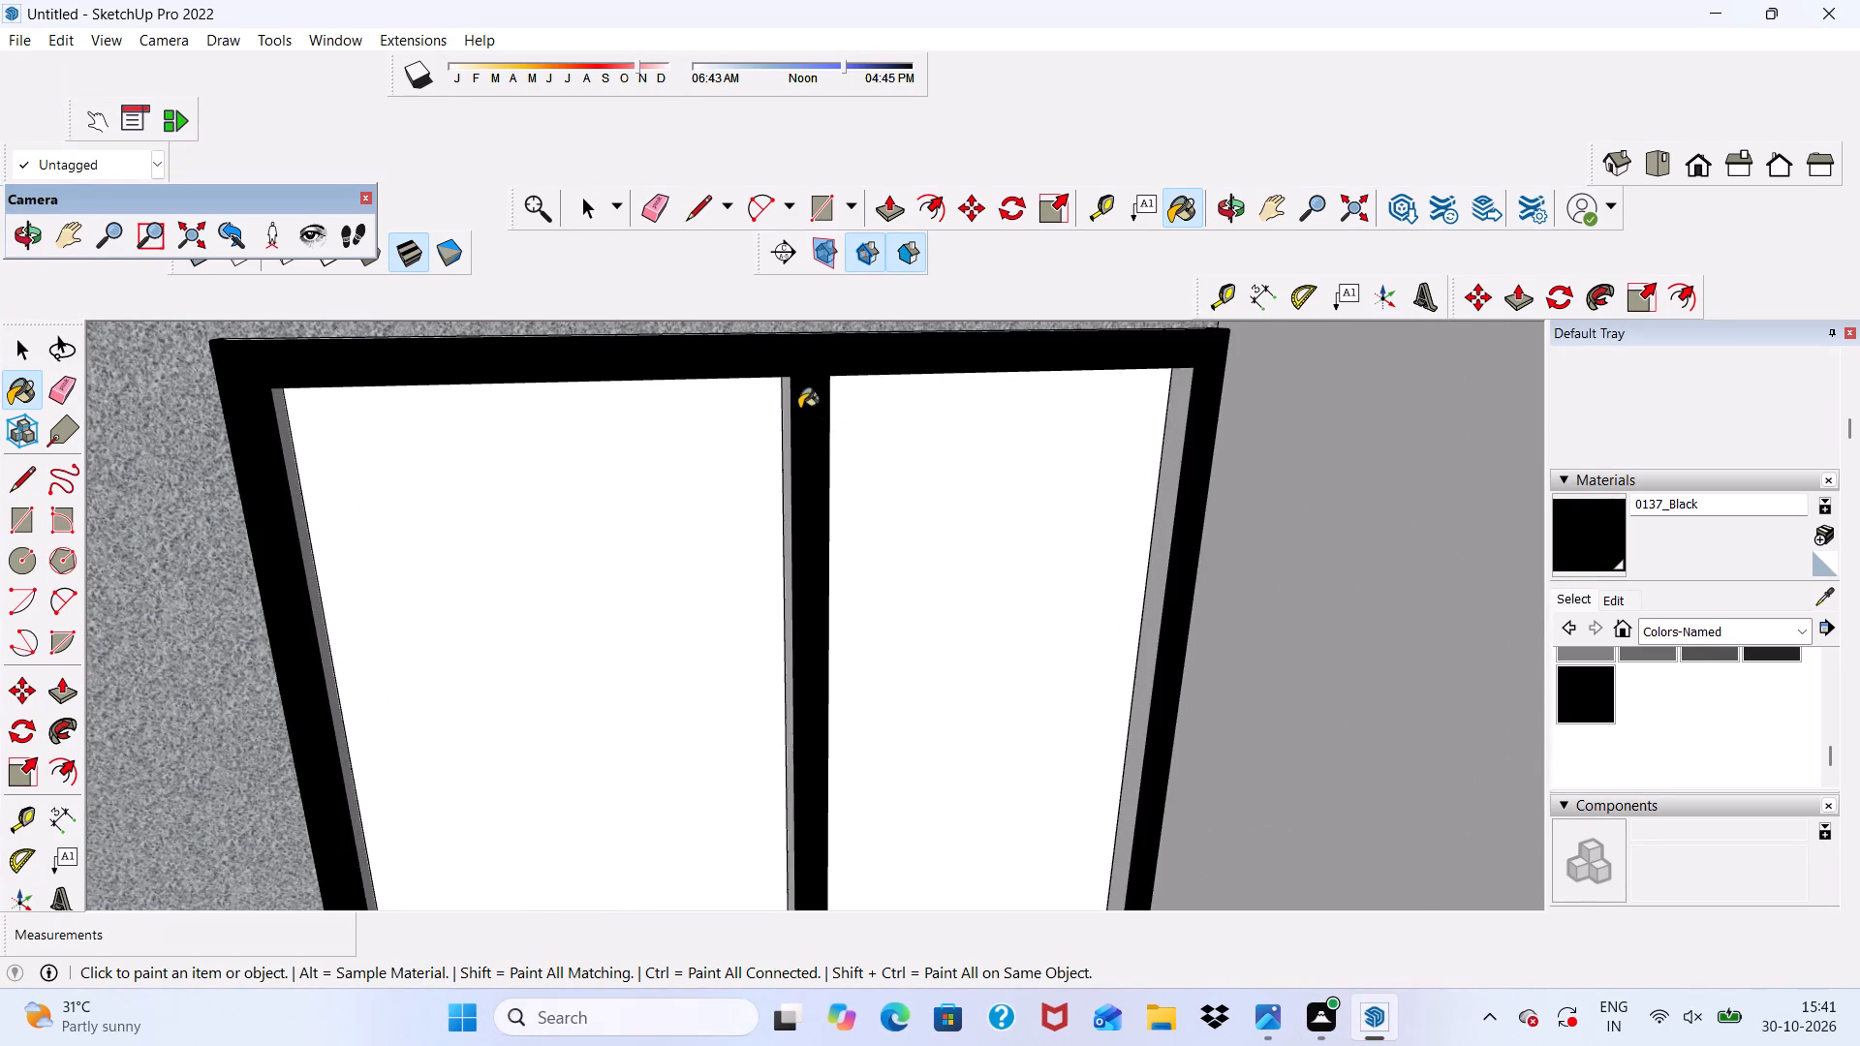
Paint the top face of the upper-floor window frame with 0137_Black.
scroll(807, 453, down, 5)
middle_drag(807, 560, 710, 631)
scroll(679, 543, up, 2)
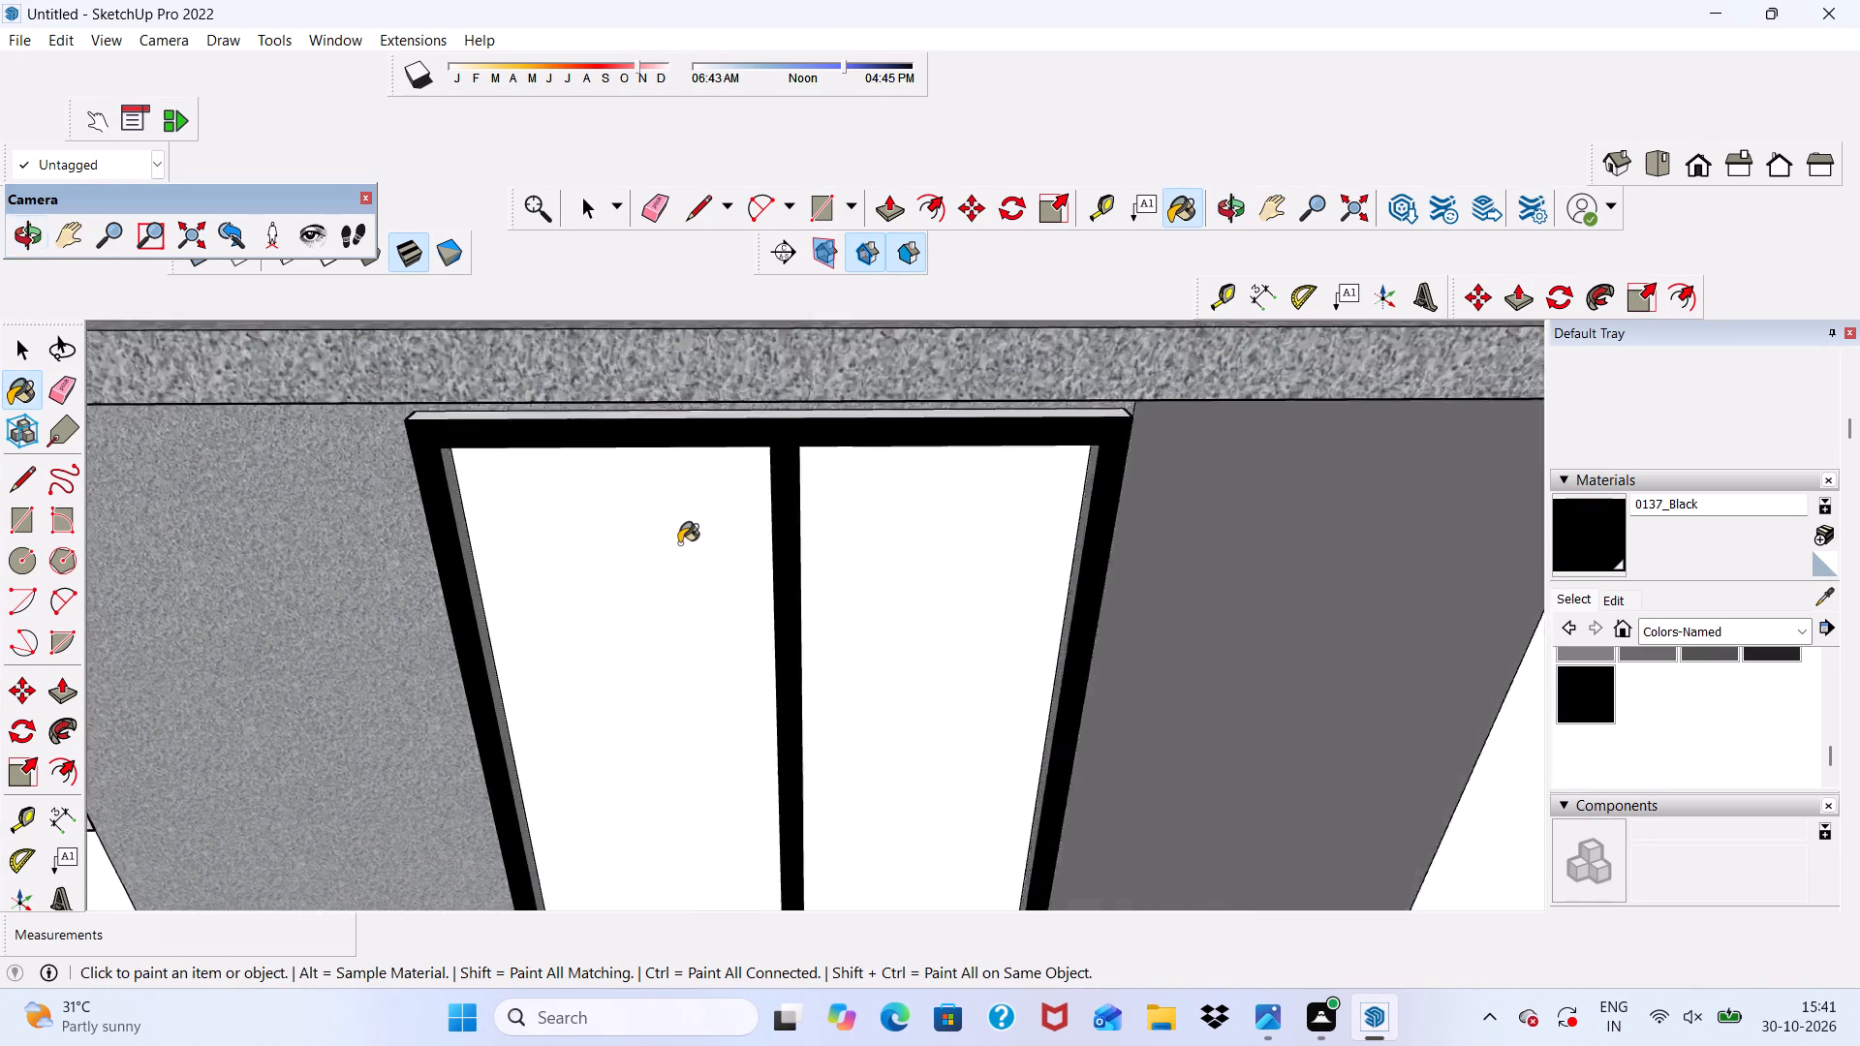
scroll(679, 543, up, 3)
scroll(378, 409, up, 8)
scroll(390, 445, down, 6)
scroll(420, 488, up, 5)
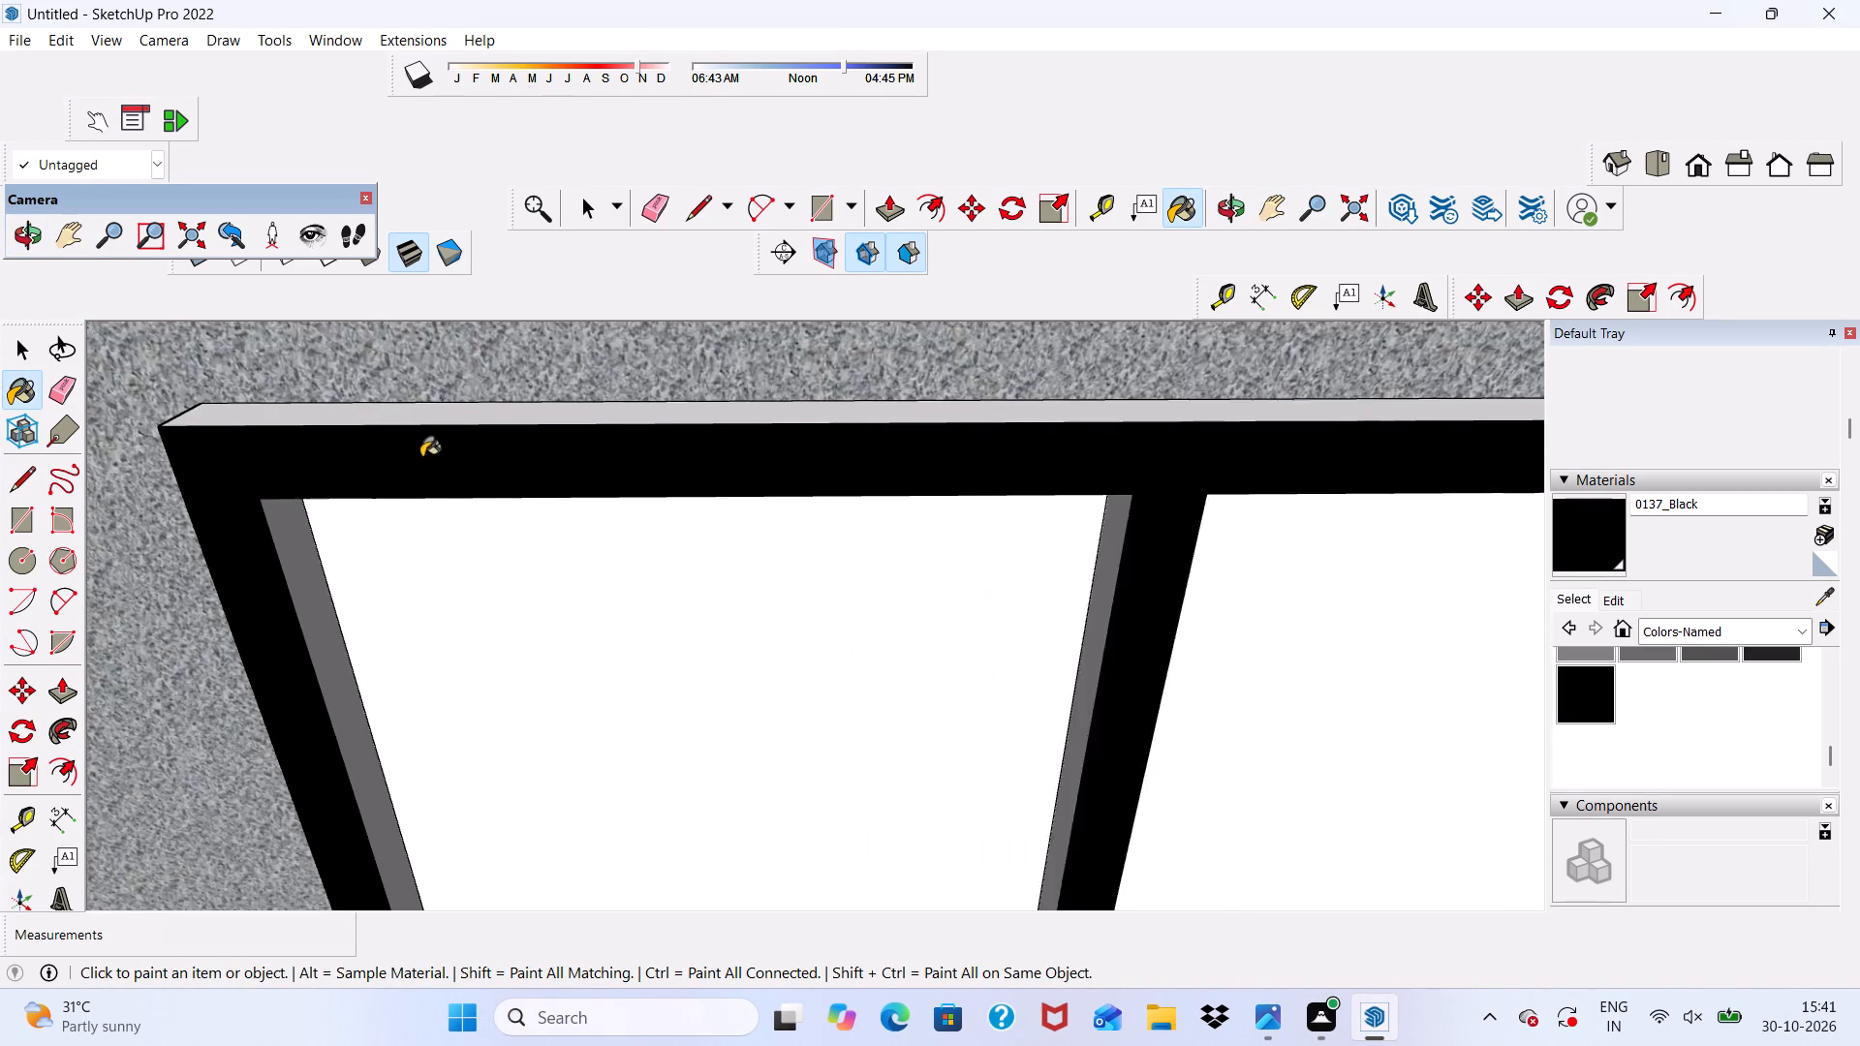
scroll(421, 457, up, 1)
click(432, 406)
Paint the first pane's outer jamb reveal and head reveal on the upper-floor window with 0137_Black.
scroll(432, 406, down, 5)
middle_drag(488, 555, 471, 480)
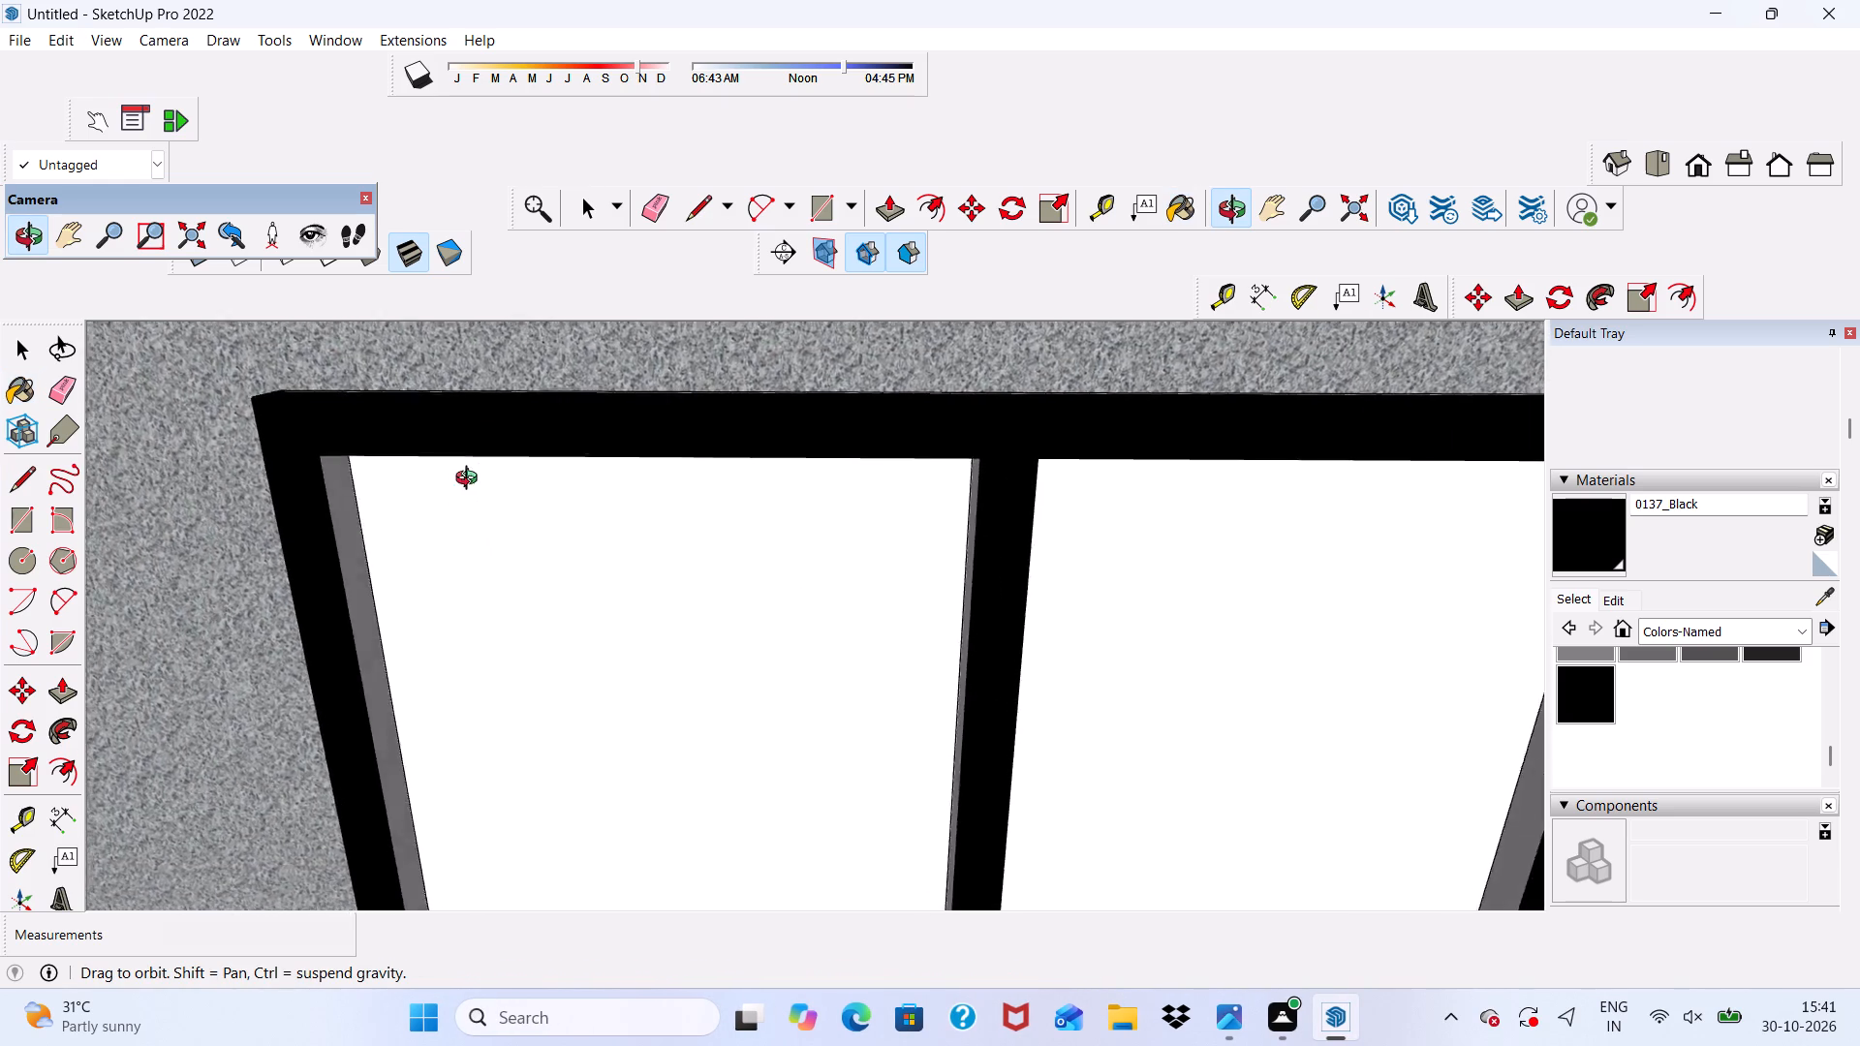
middle_drag(471, 480, 351, 311)
scroll(361, 411, up, 4)
scroll(441, 568, up, 1)
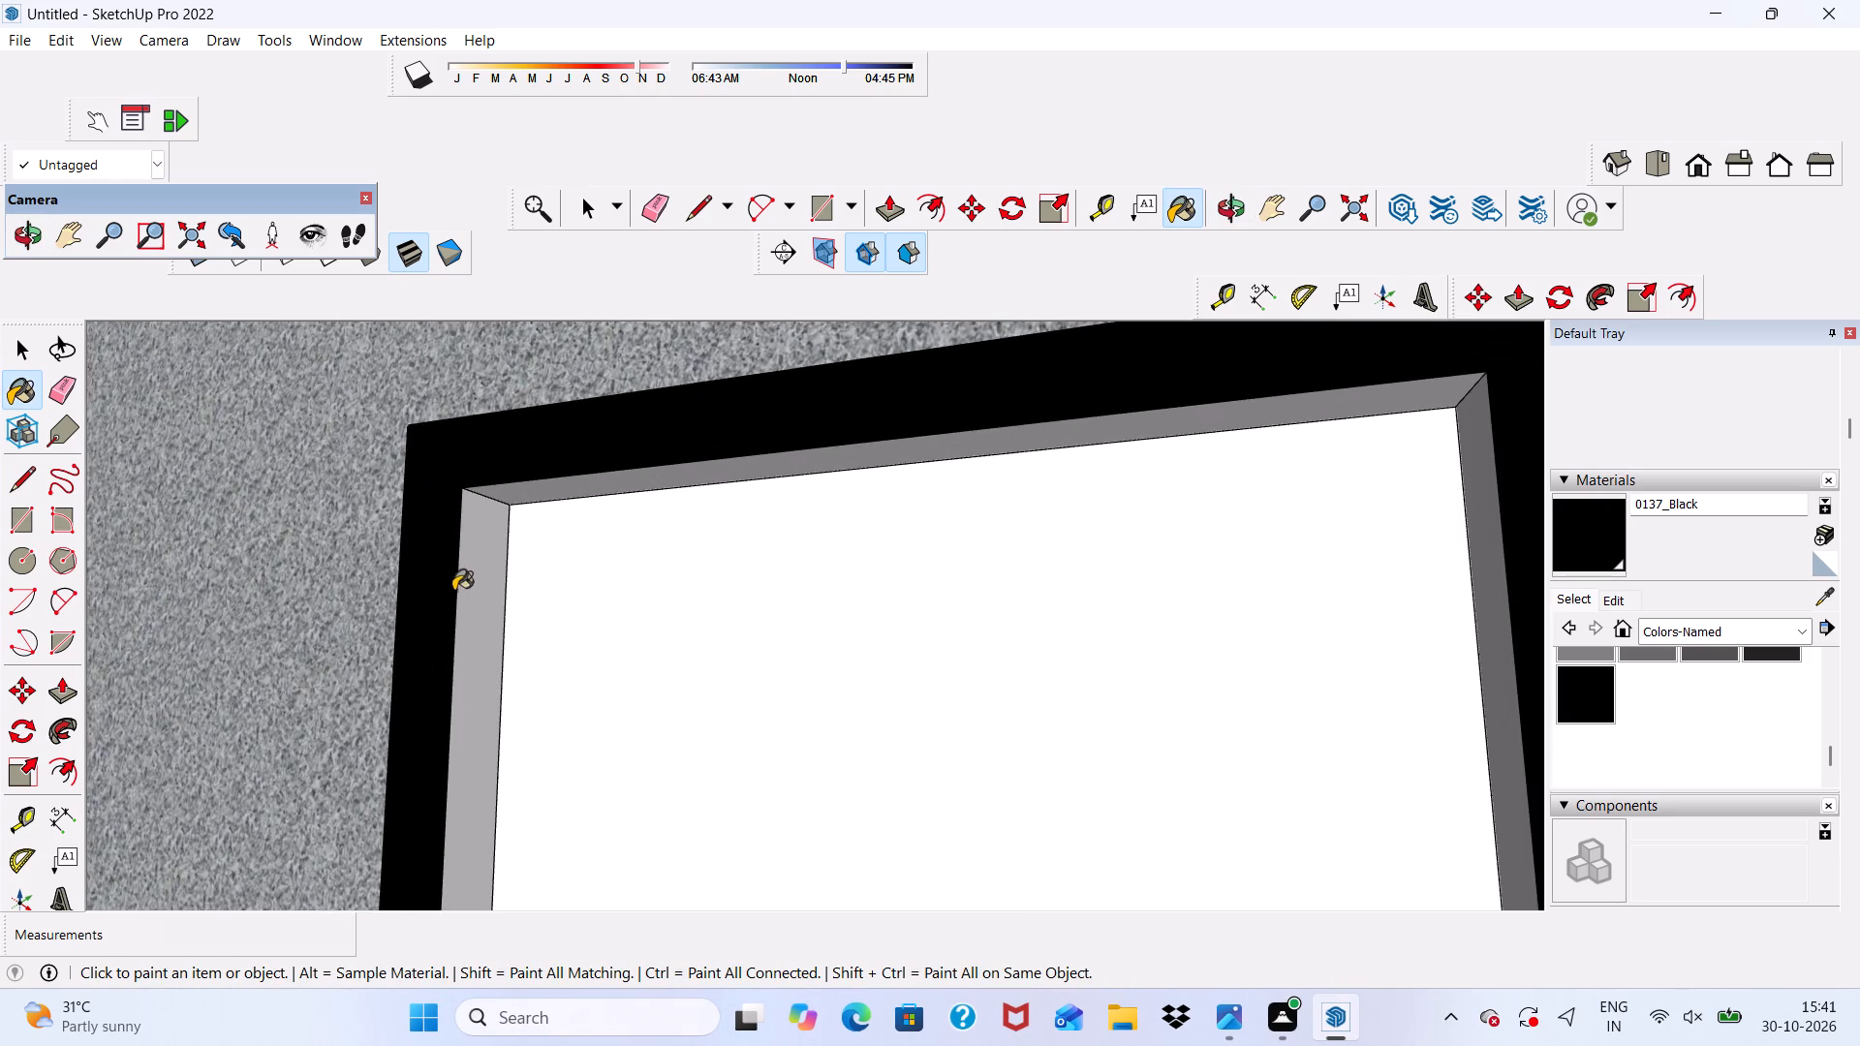
scroll(493, 618, up, 4)
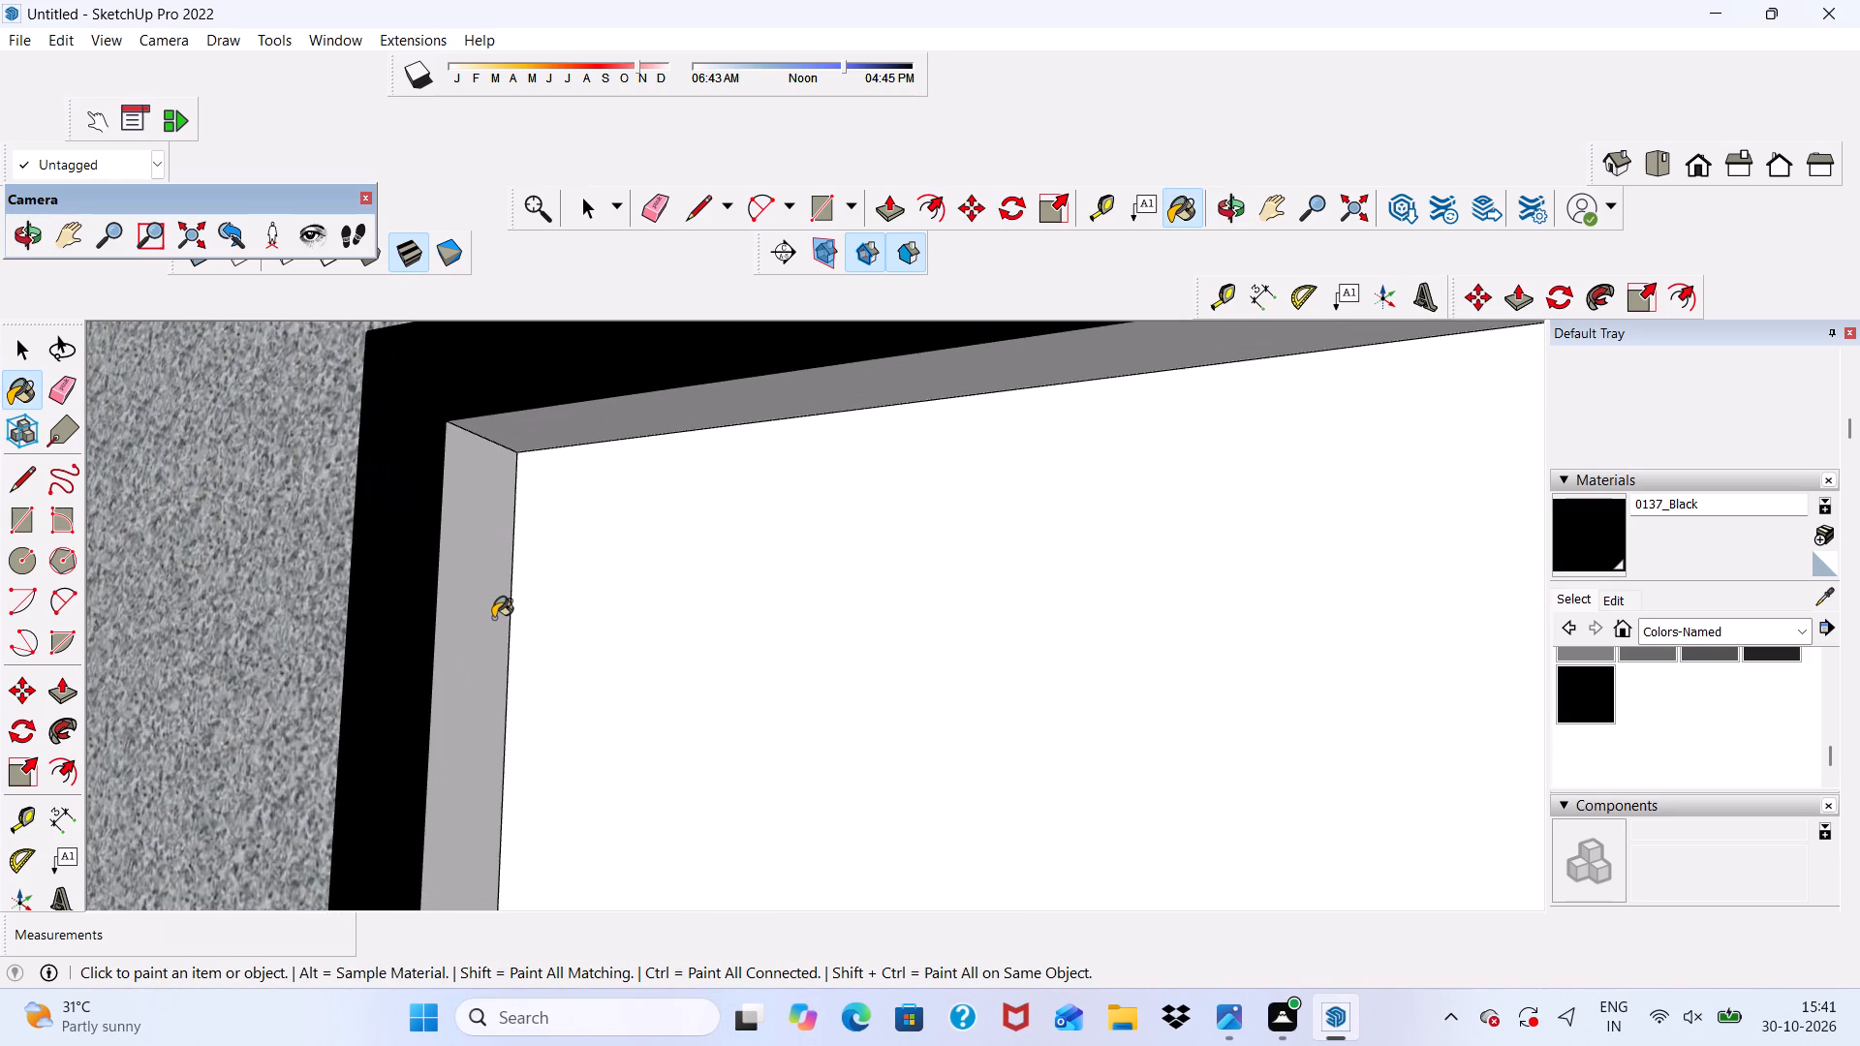
click(493, 618)
click(529, 427)
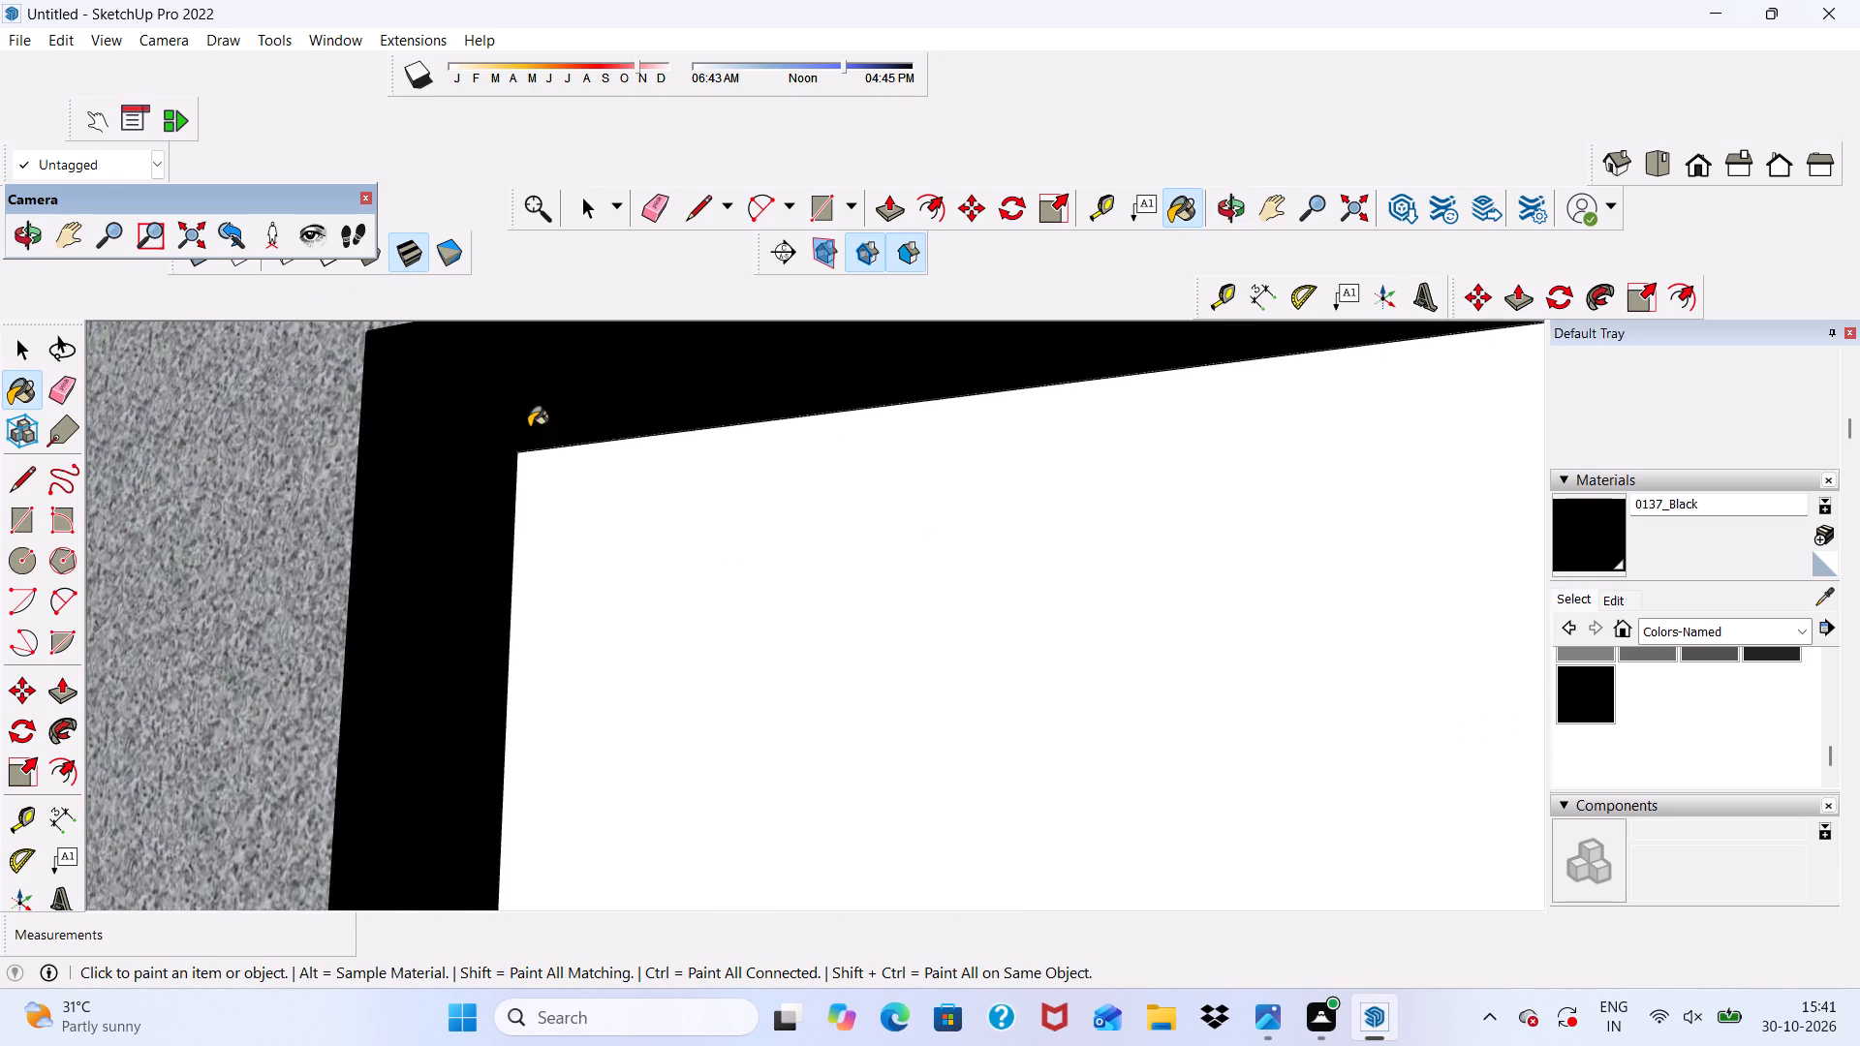
Paint the upper window frame's outer side, the mullion's side face, and the second pane's head and far jamb reveals with 0137_Black.
scroll(526, 435, down, 7)
middle_drag(626, 537, 1157, 529)
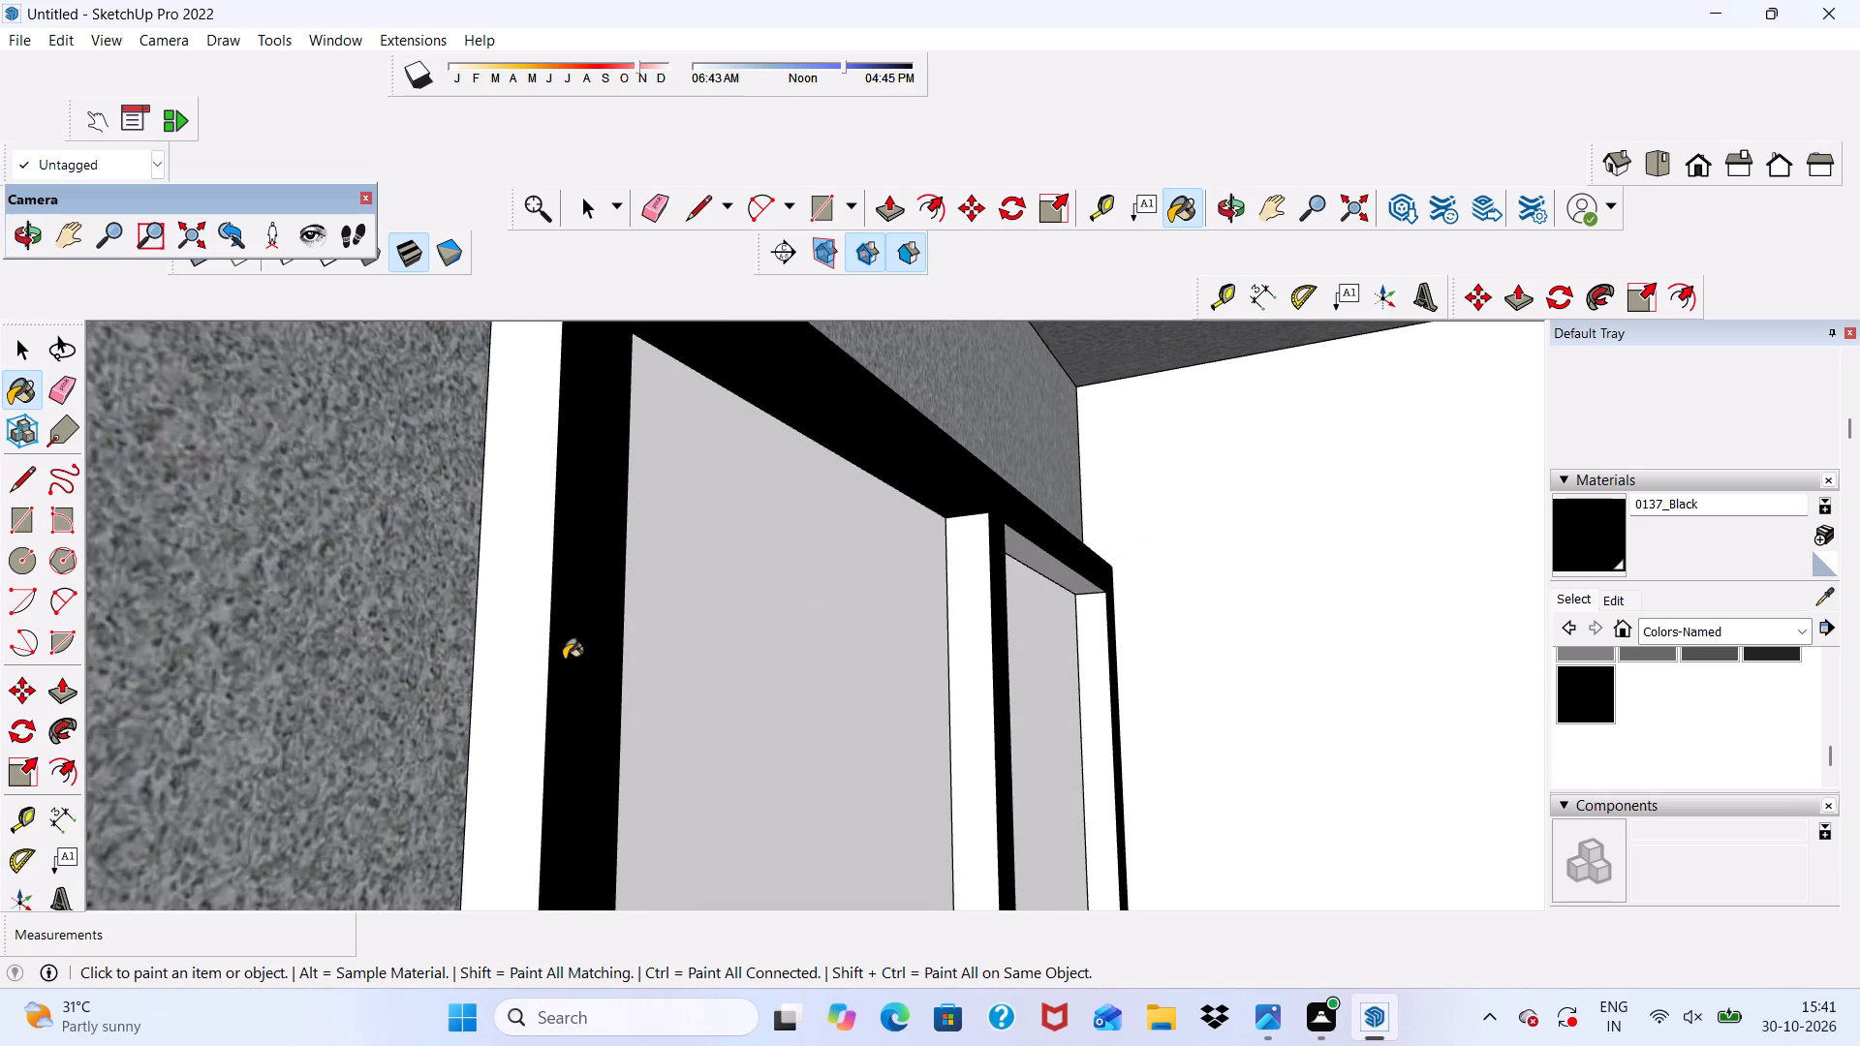
click(537, 673)
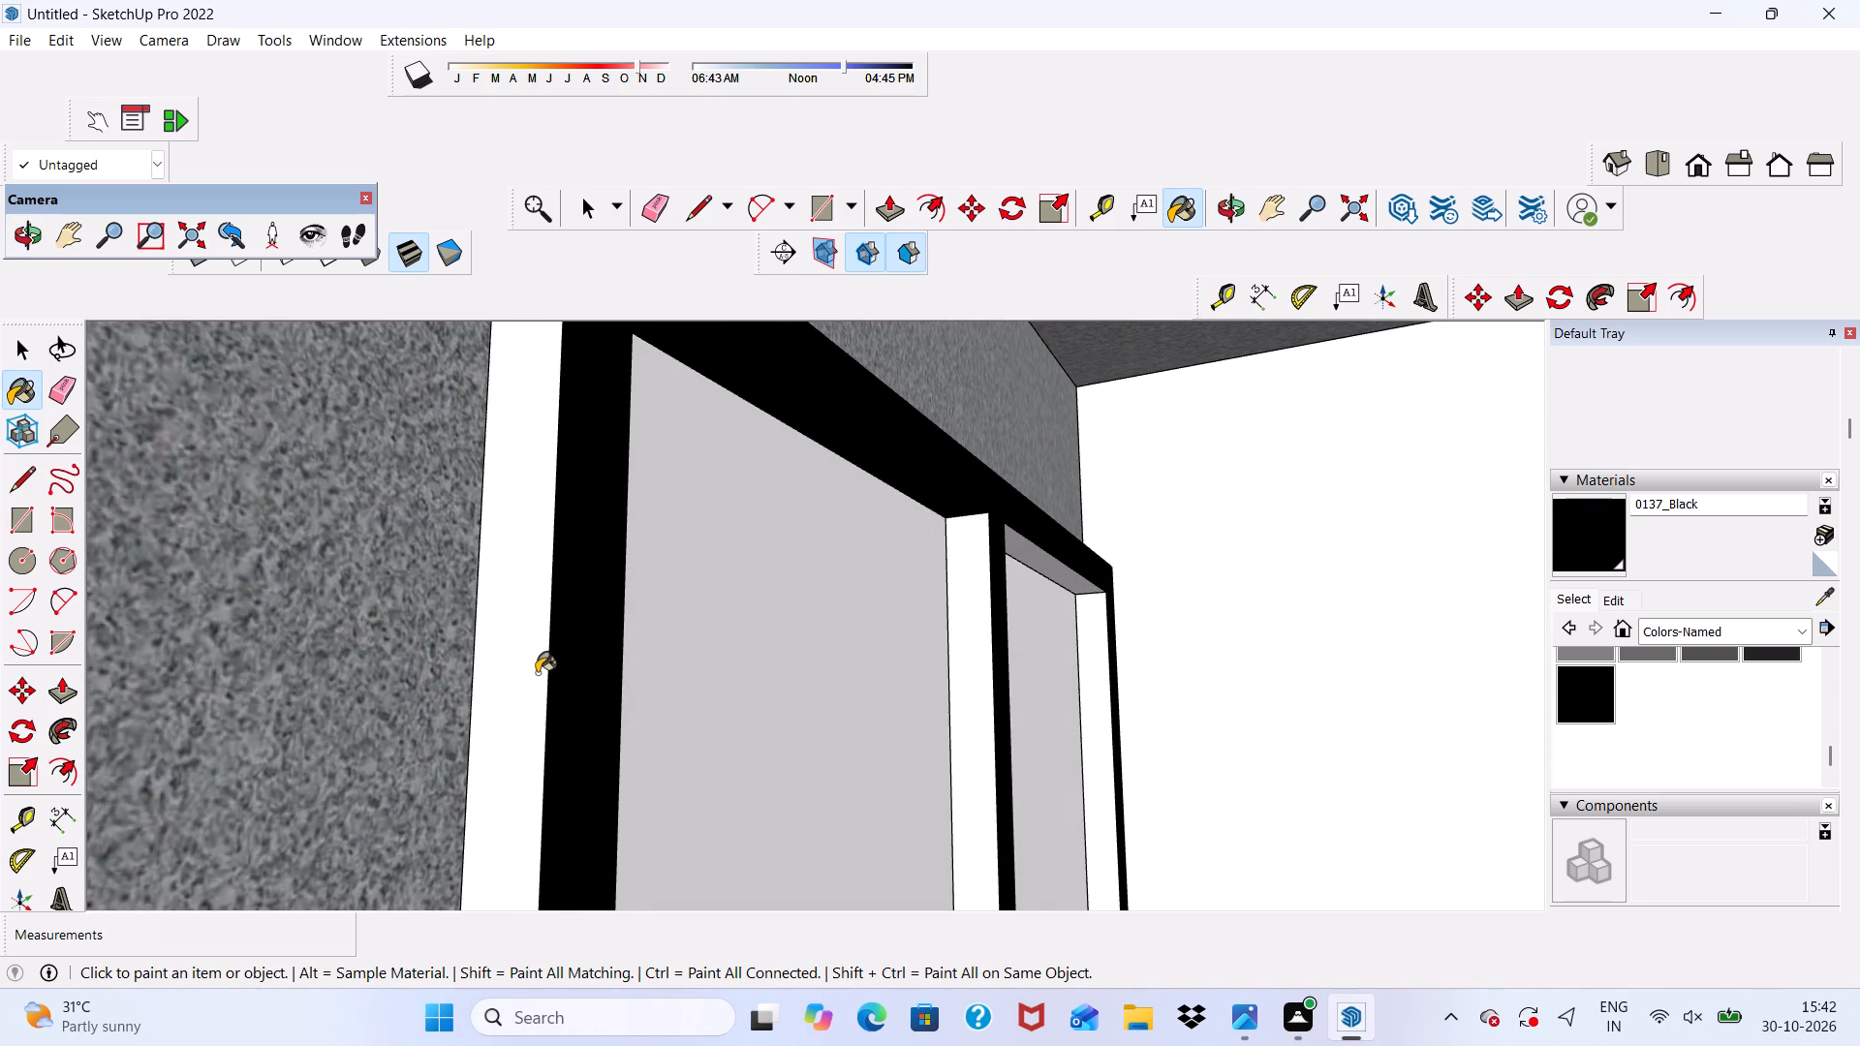
click(964, 662)
scroll(1048, 585, up, 4)
click(1048, 556)
click(1119, 648)
Paint the sill reveals of both panes of the upper-floor window with 0137_Black.
scroll(902, 602, down, 6)
middle_drag(834, 628, 570, 692)
scroll(657, 587, down, 3)
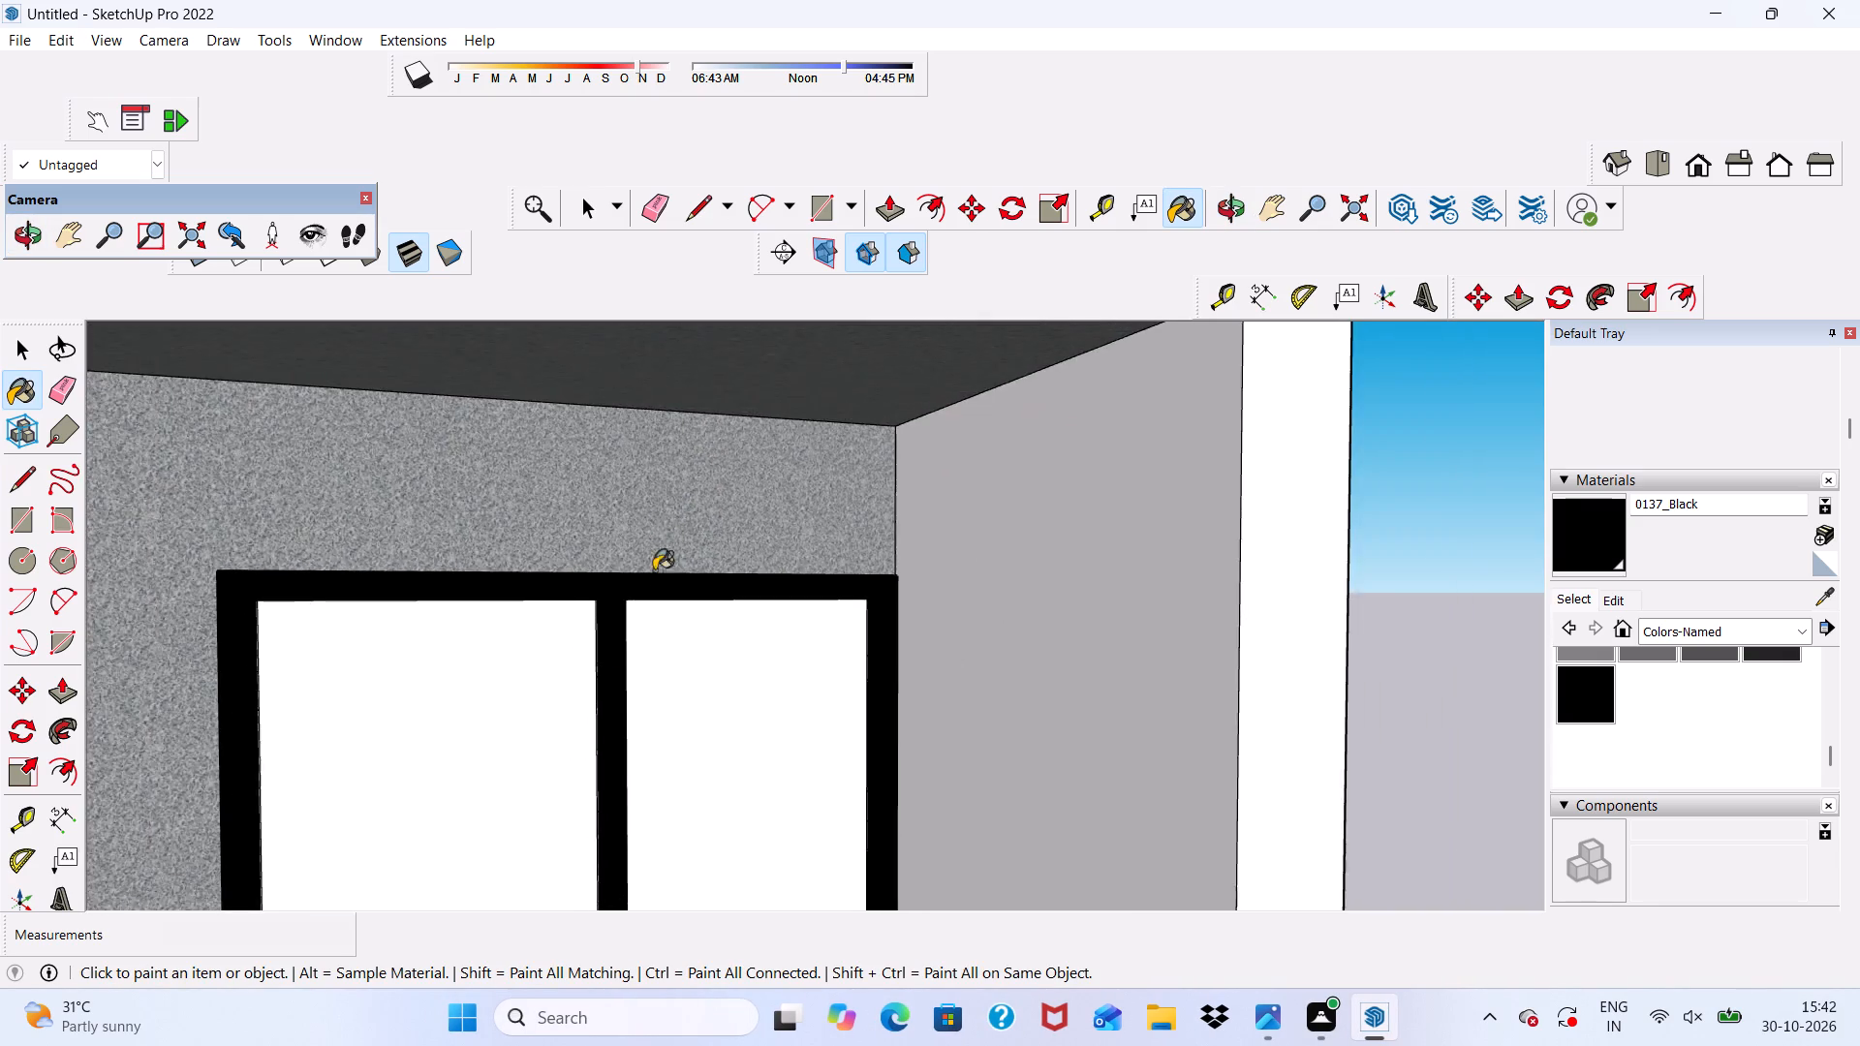
scroll(654, 570, down, 14)
middle_drag(682, 599, 651, 791)
scroll(651, 791, up, 4)
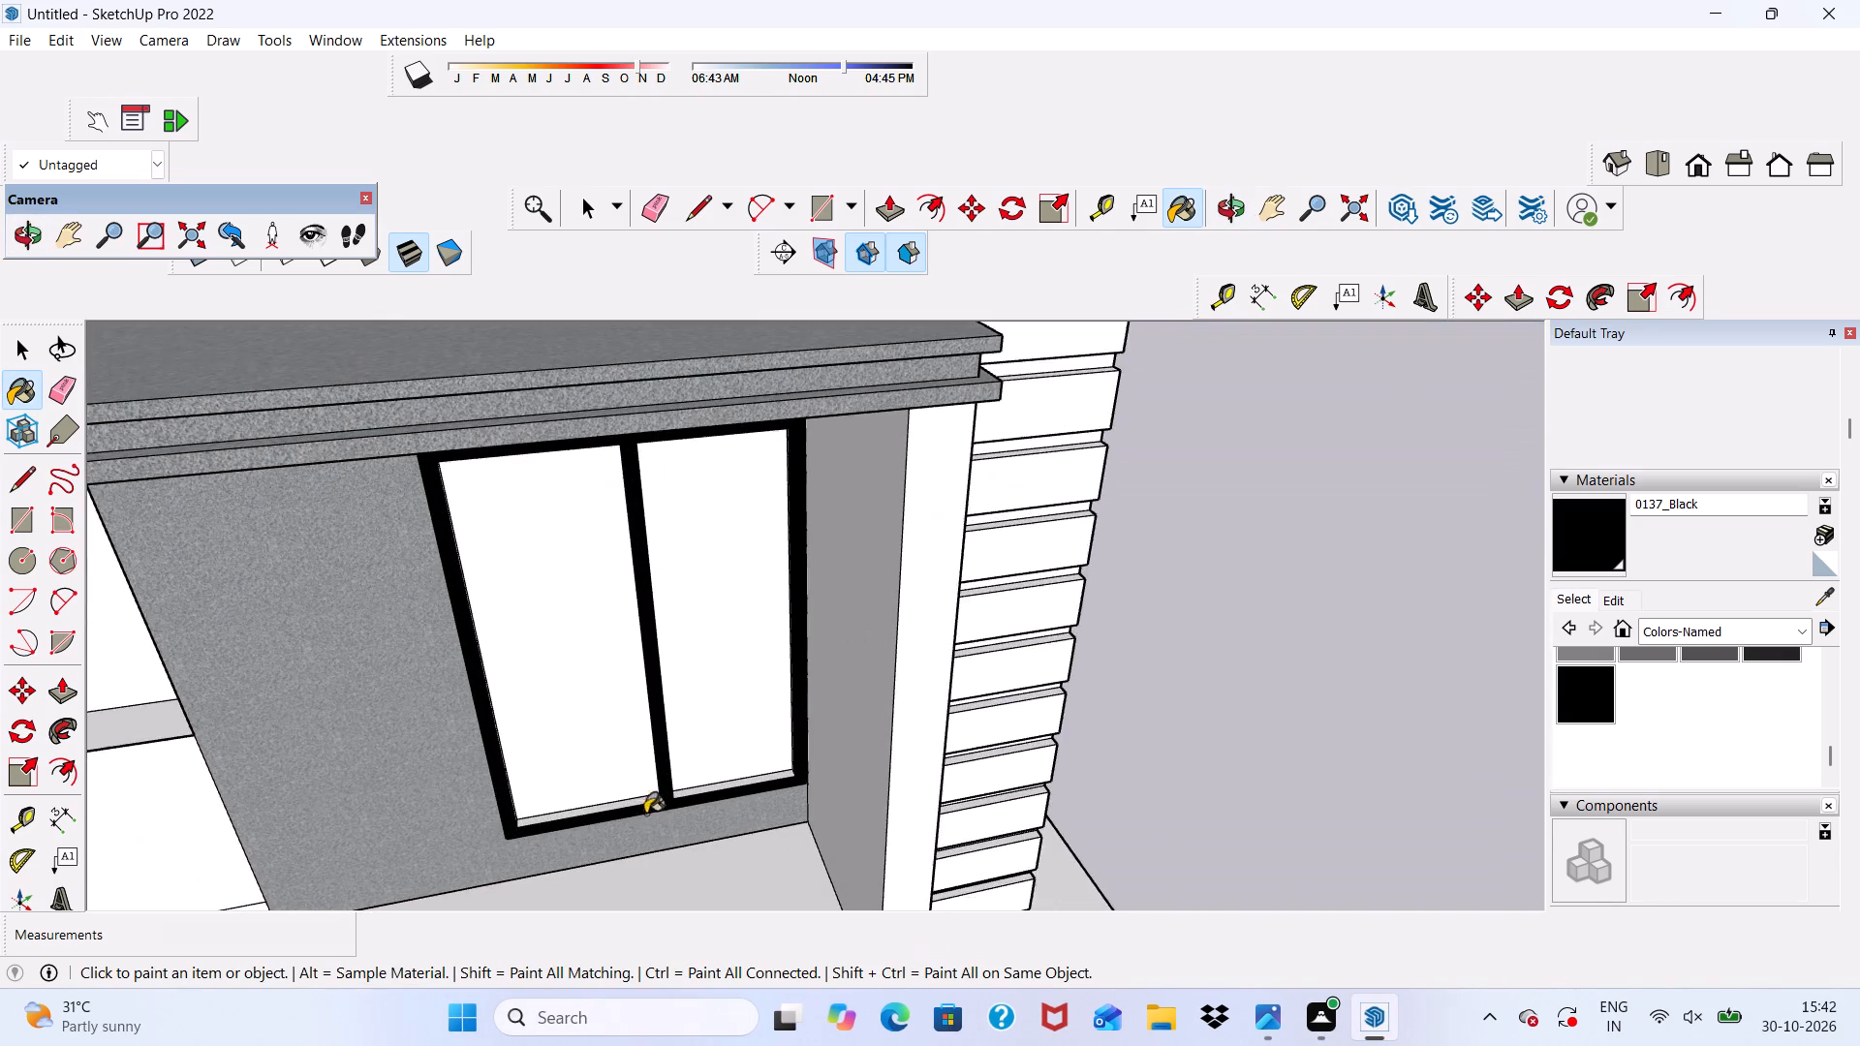
scroll(632, 807, up, 9)
click(631, 798)
scroll(743, 791, up, 4)
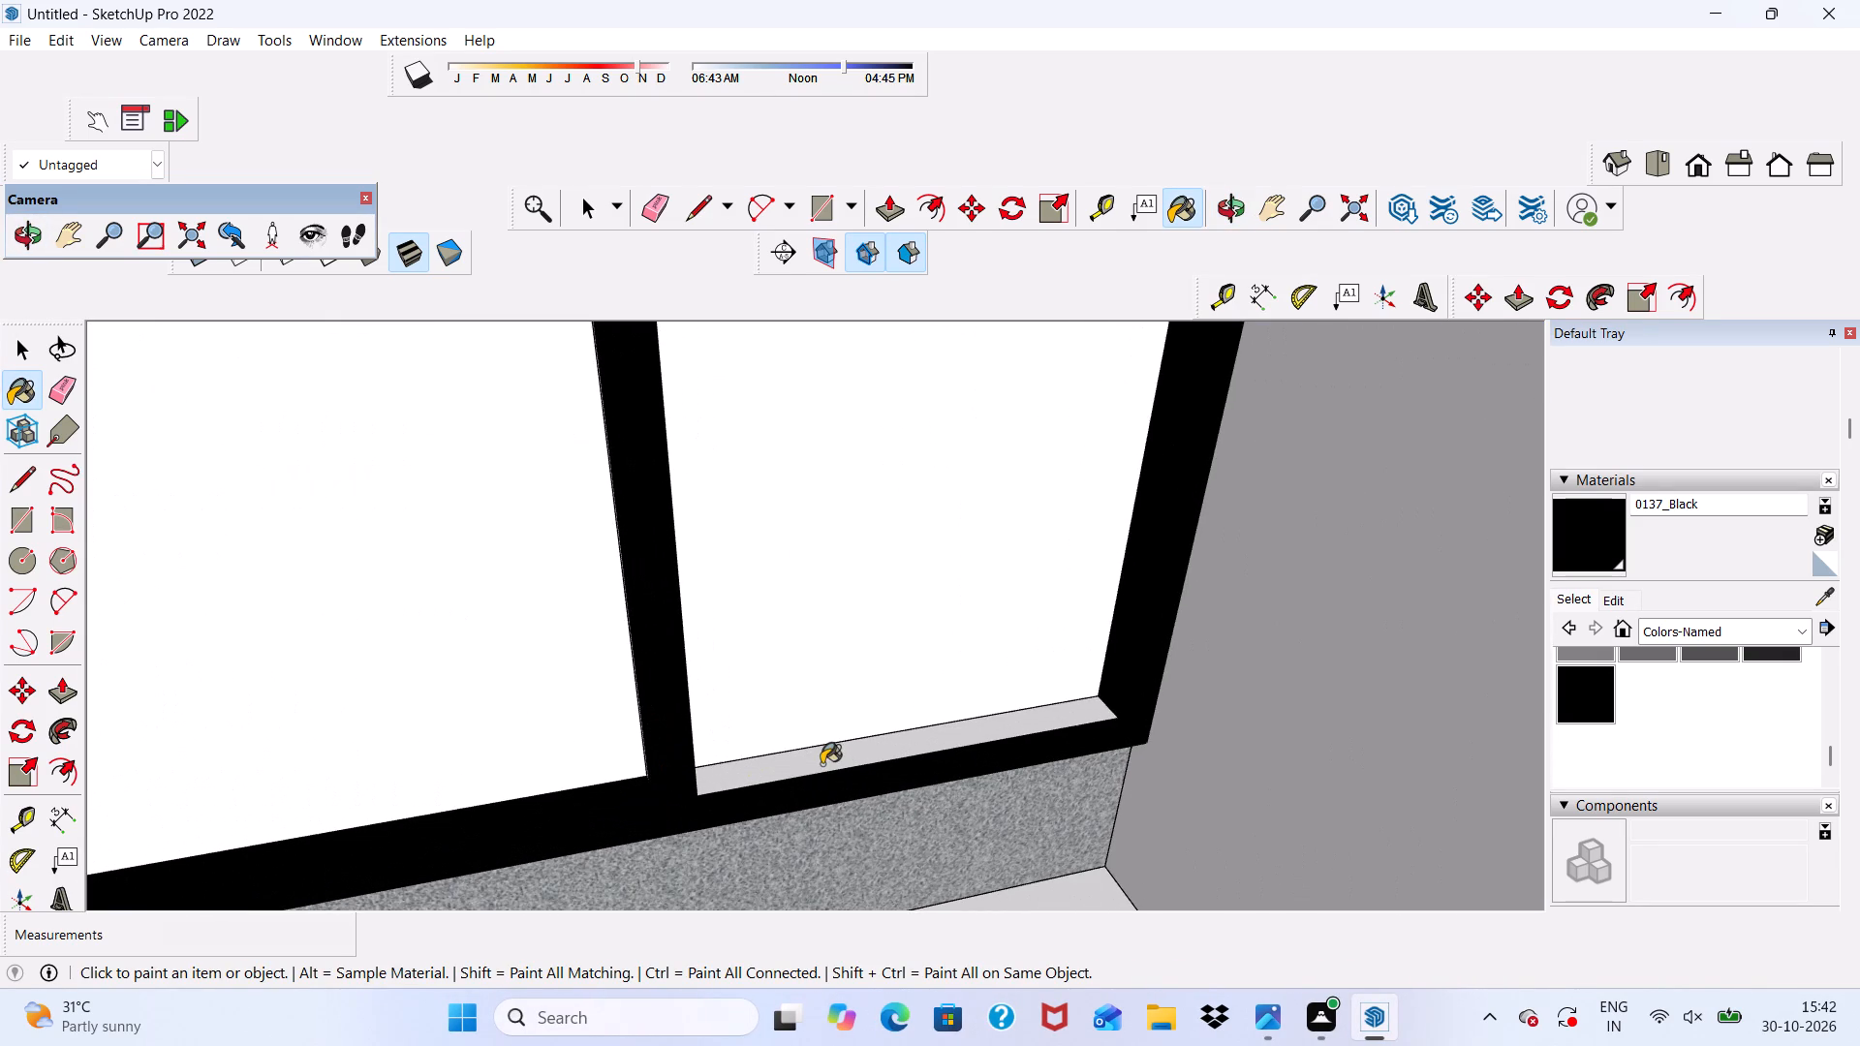
click(821, 764)
Paint the underside of the upper-floor window frame with 0137_Black.
scroll(821, 764, down, 3)
middle_drag(822, 781, 762, 459)
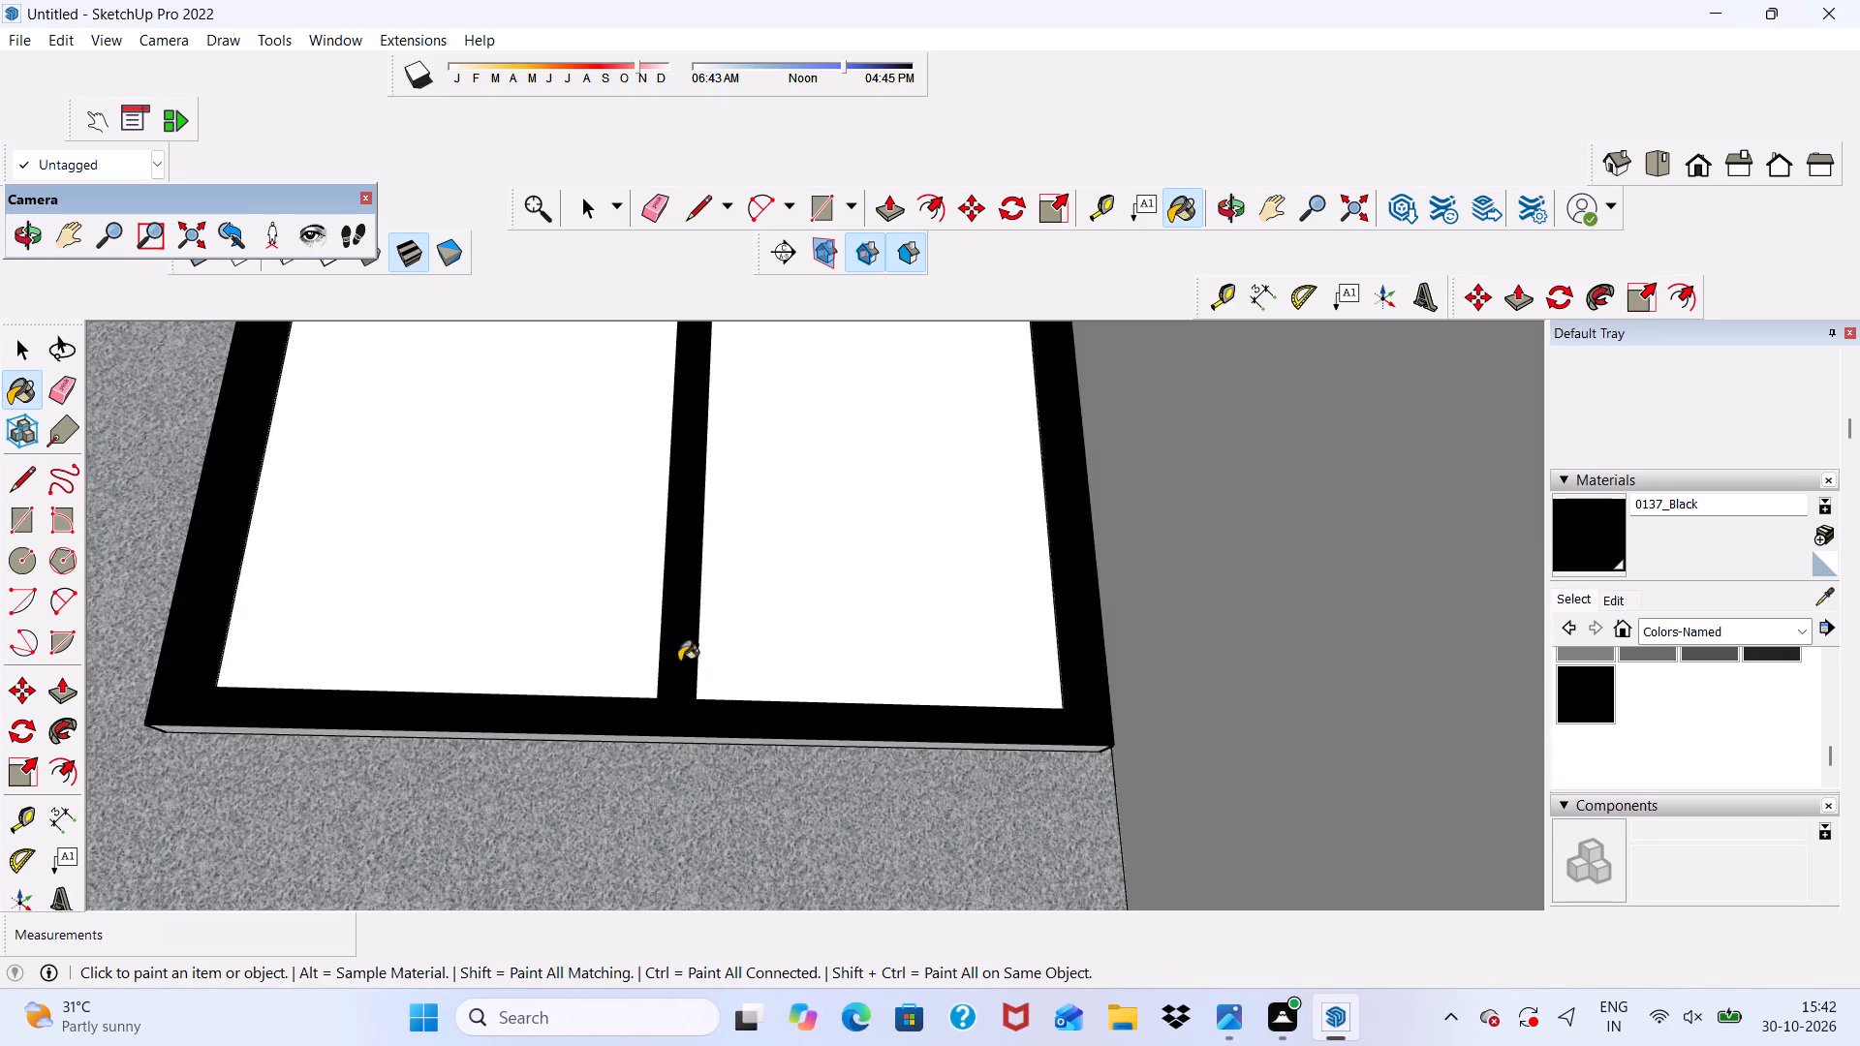
scroll(630, 742, up, 9)
click(630, 742)
scroll(631, 731, down, 6)
scroll(631, 731, up, 9)
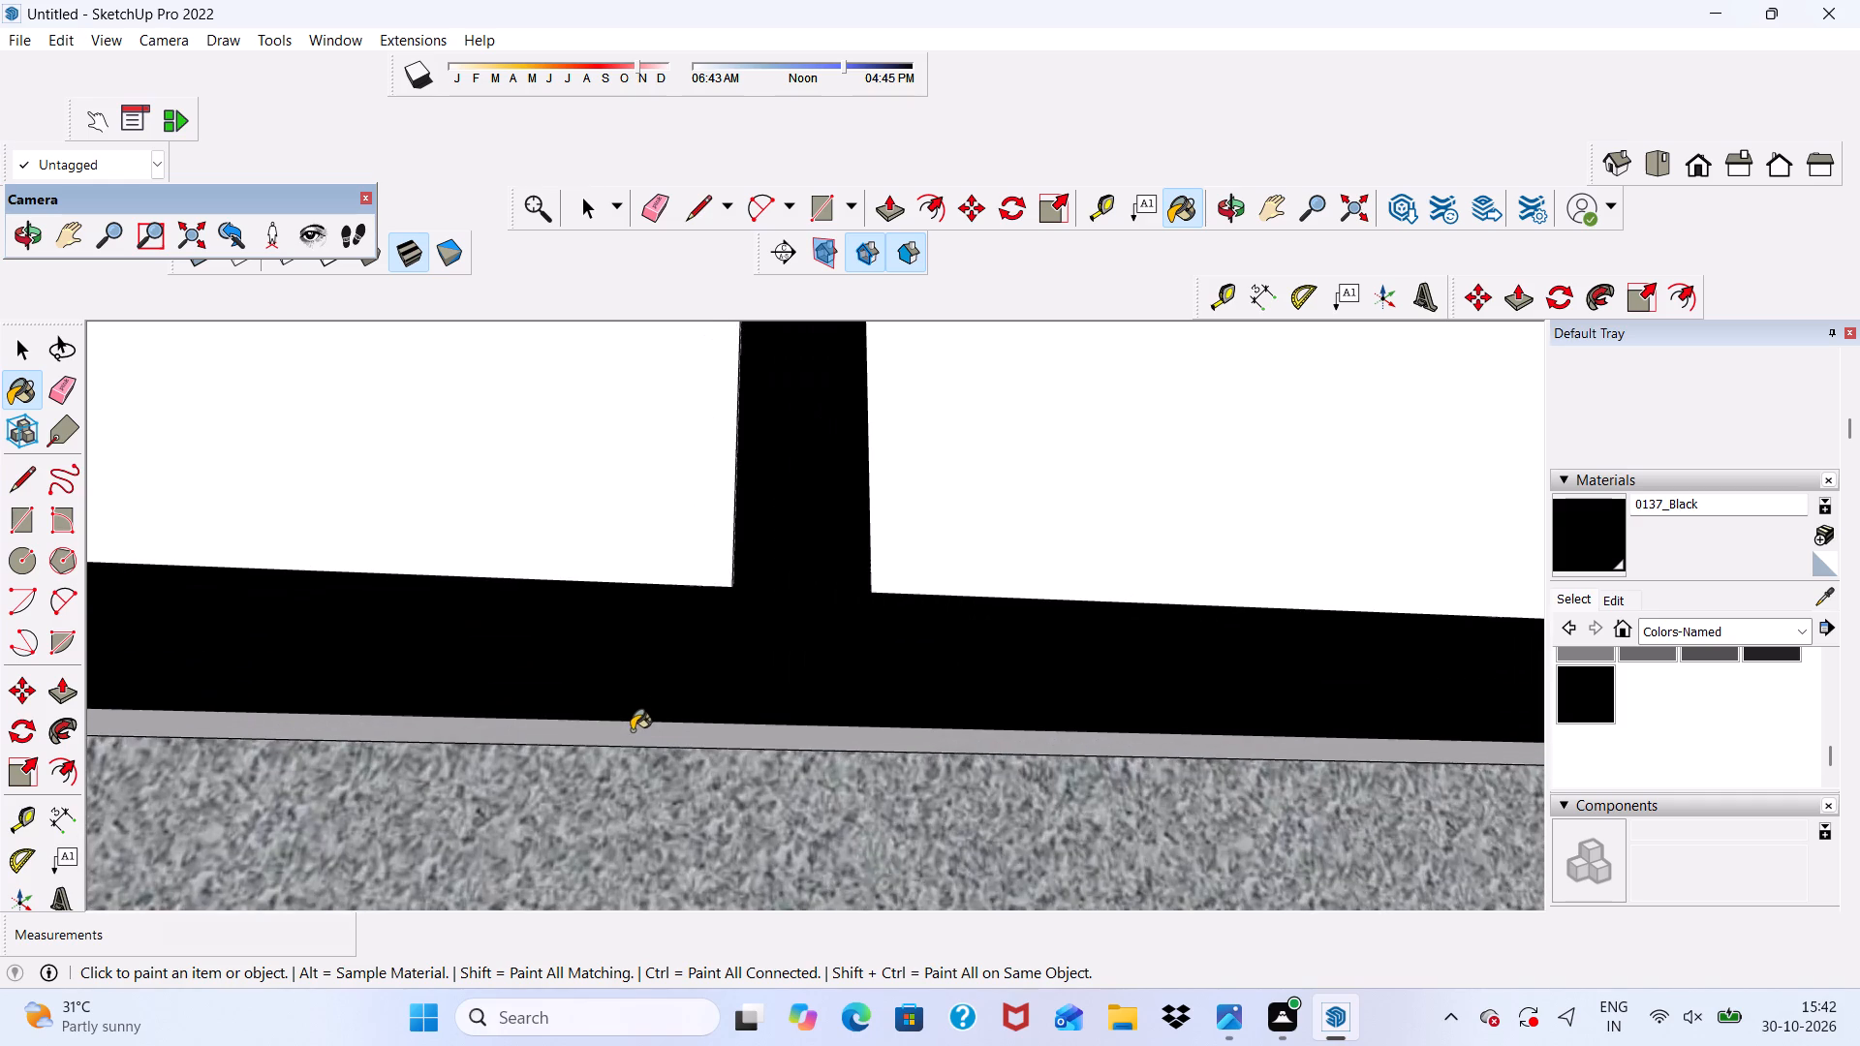
click(632, 730)
Choose Wood Veneer 01 from the Wood materials and paint the front face of the ground-floor door frame.
scroll(638, 735, down, 11)
scroll(707, 709, down, 15)
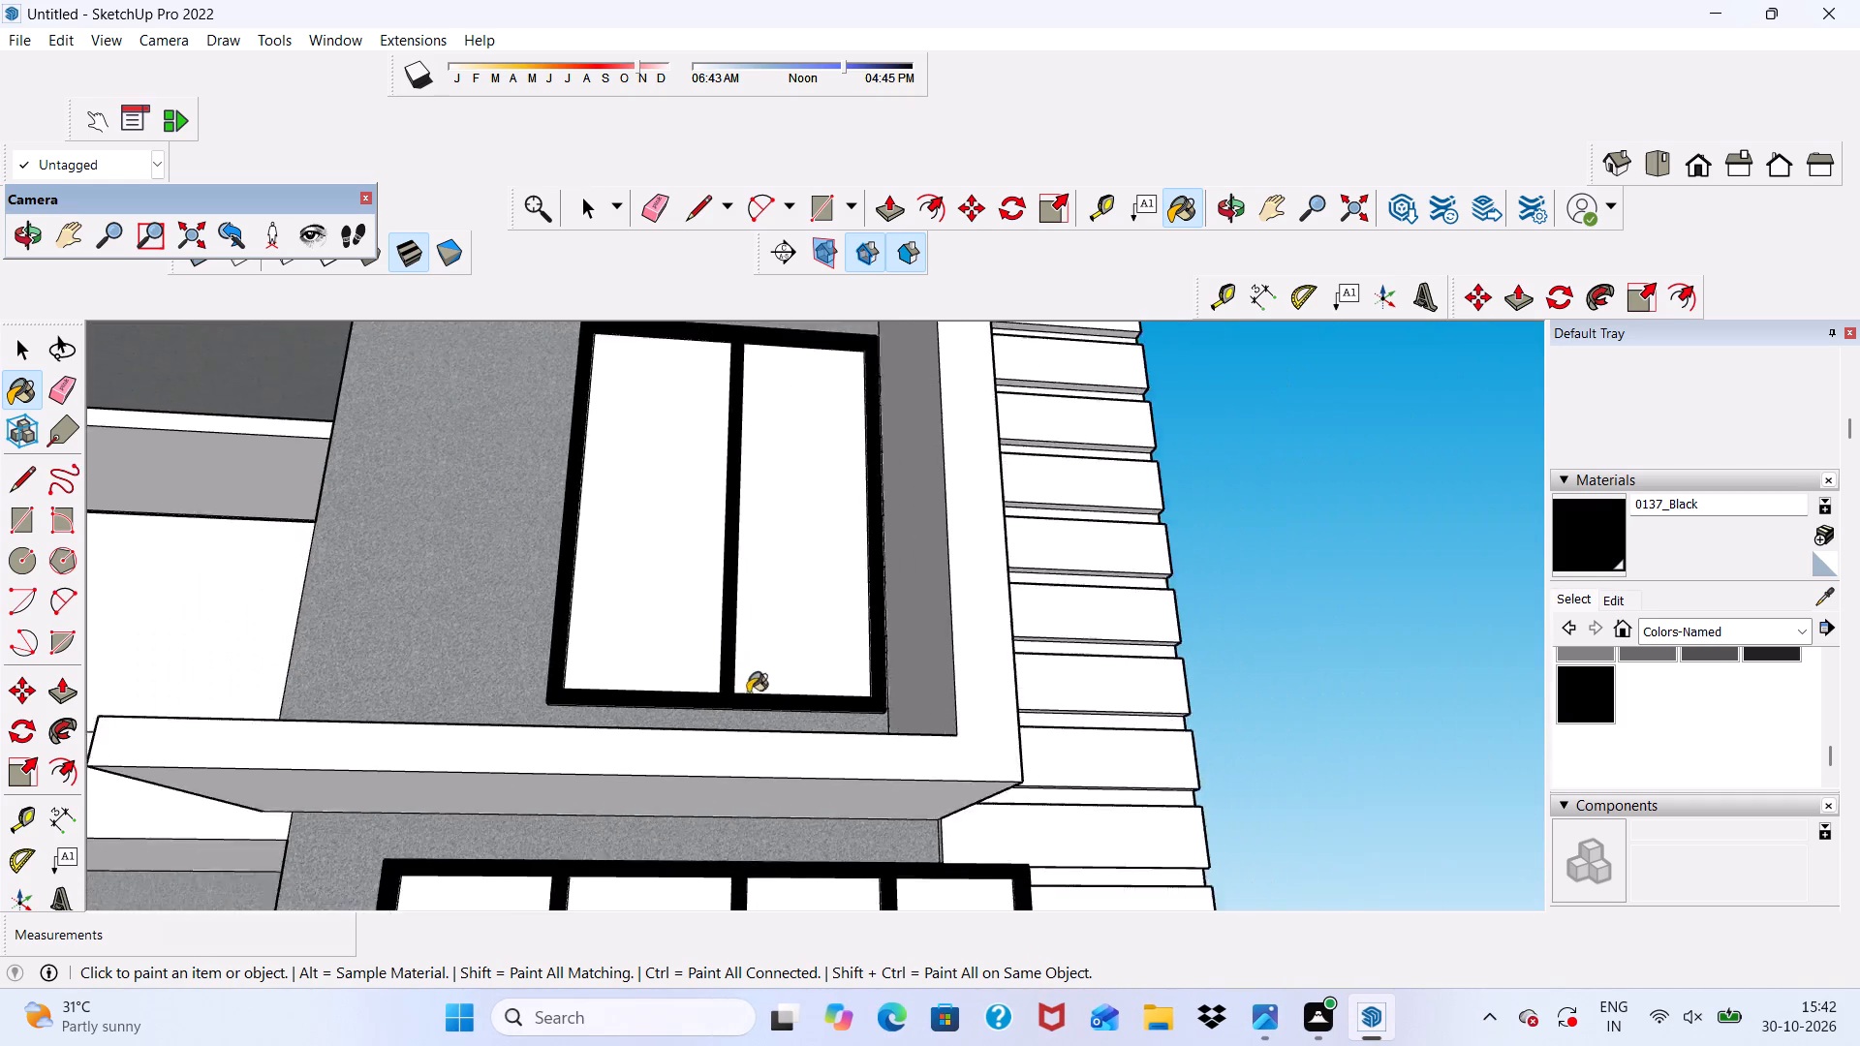
scroll(748, 693, down, 16)
scroll(705, 754, up, 6)
scroll(538, 604, up, 5)
scroll(538, 604, down, 3)
middle_drag(542, 606, 571, 692)
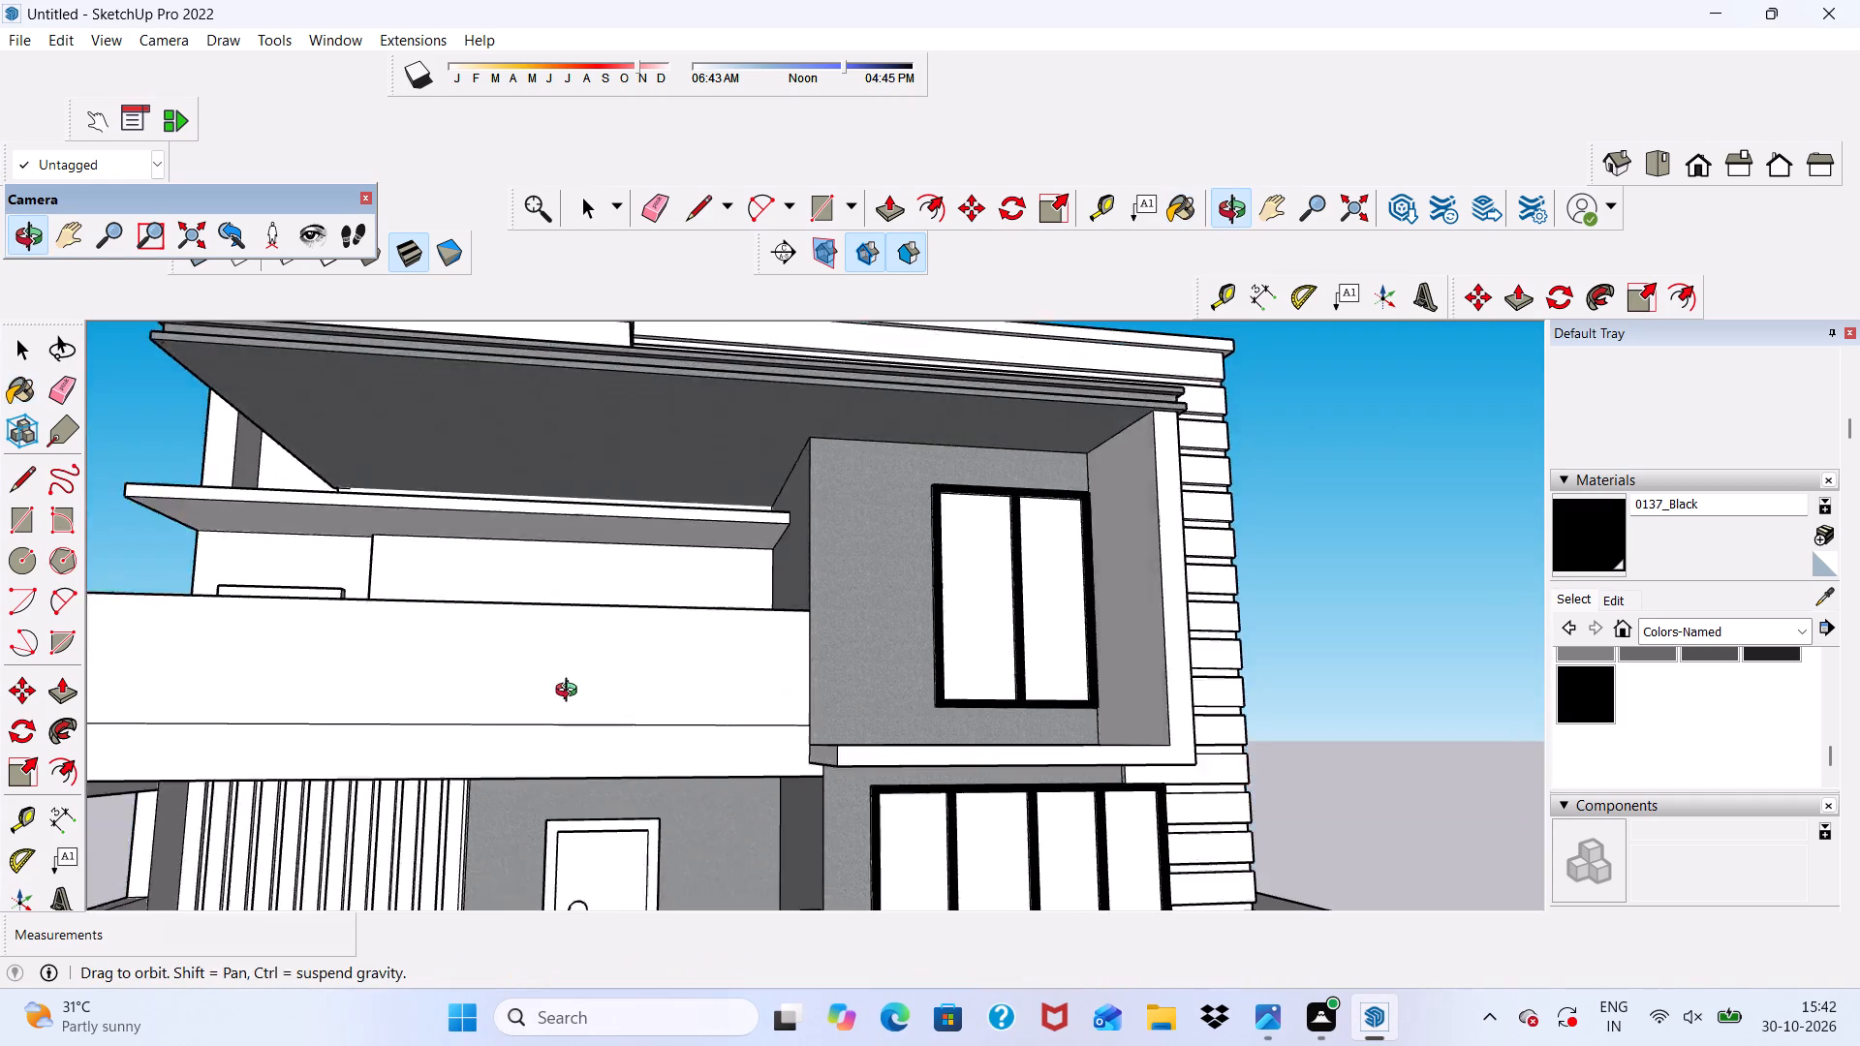
middle_drag(571, 692, 572, 709)
scroll(572, 829, up, 4)
scroll(518, 711, down, 5)
scroll(665, 736, down, 7)
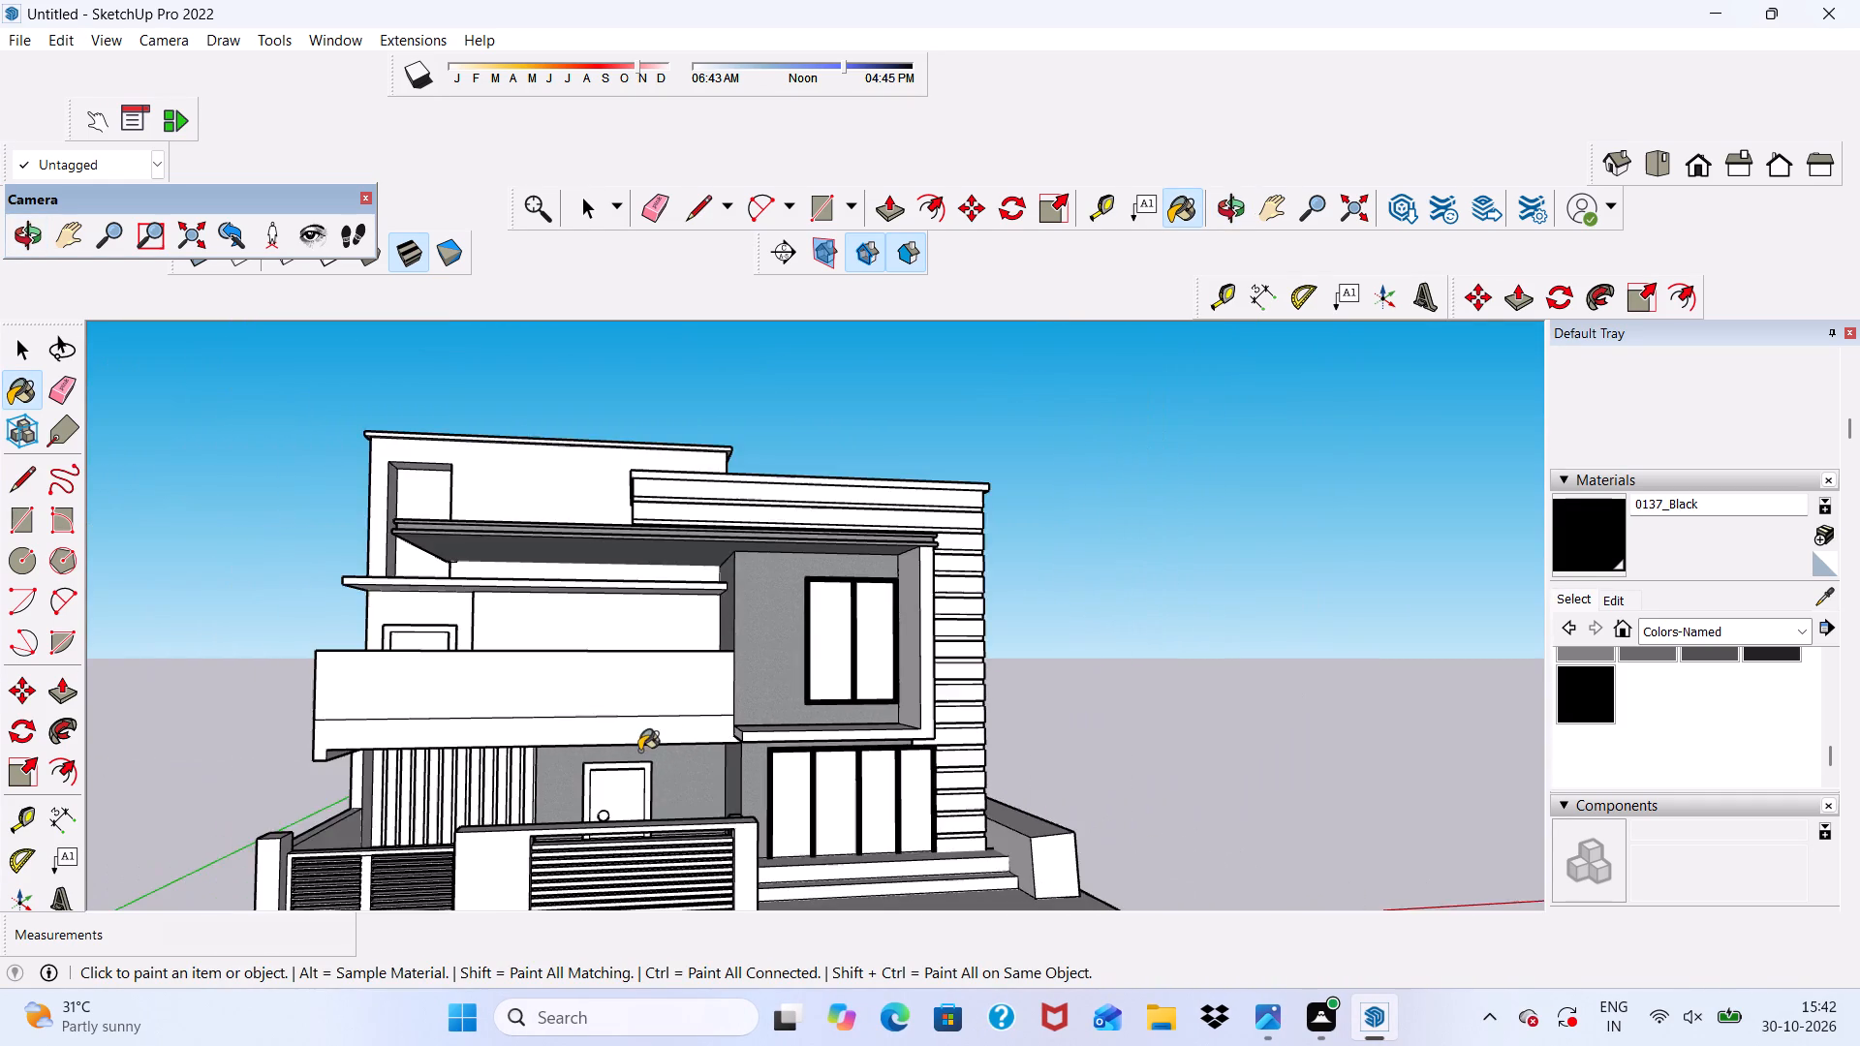
middle_drag(660, 806, 604, 844)
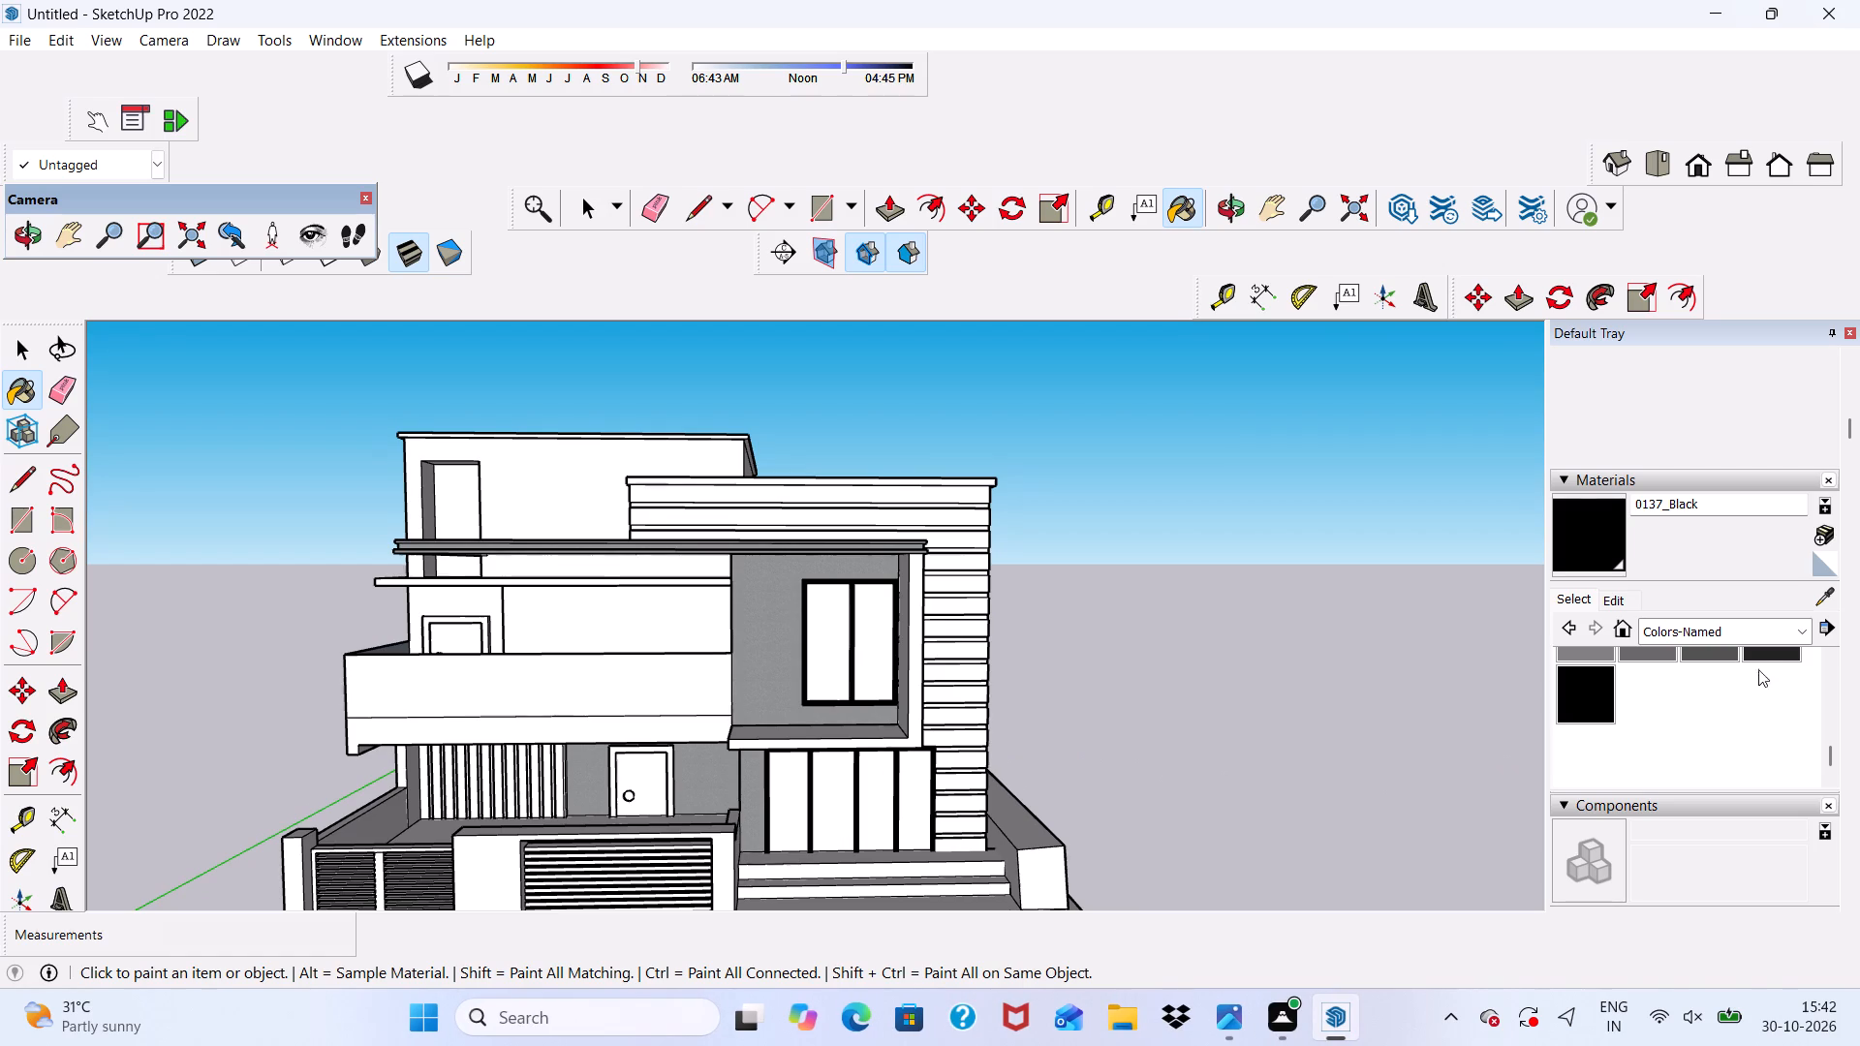
click(1789, 623)
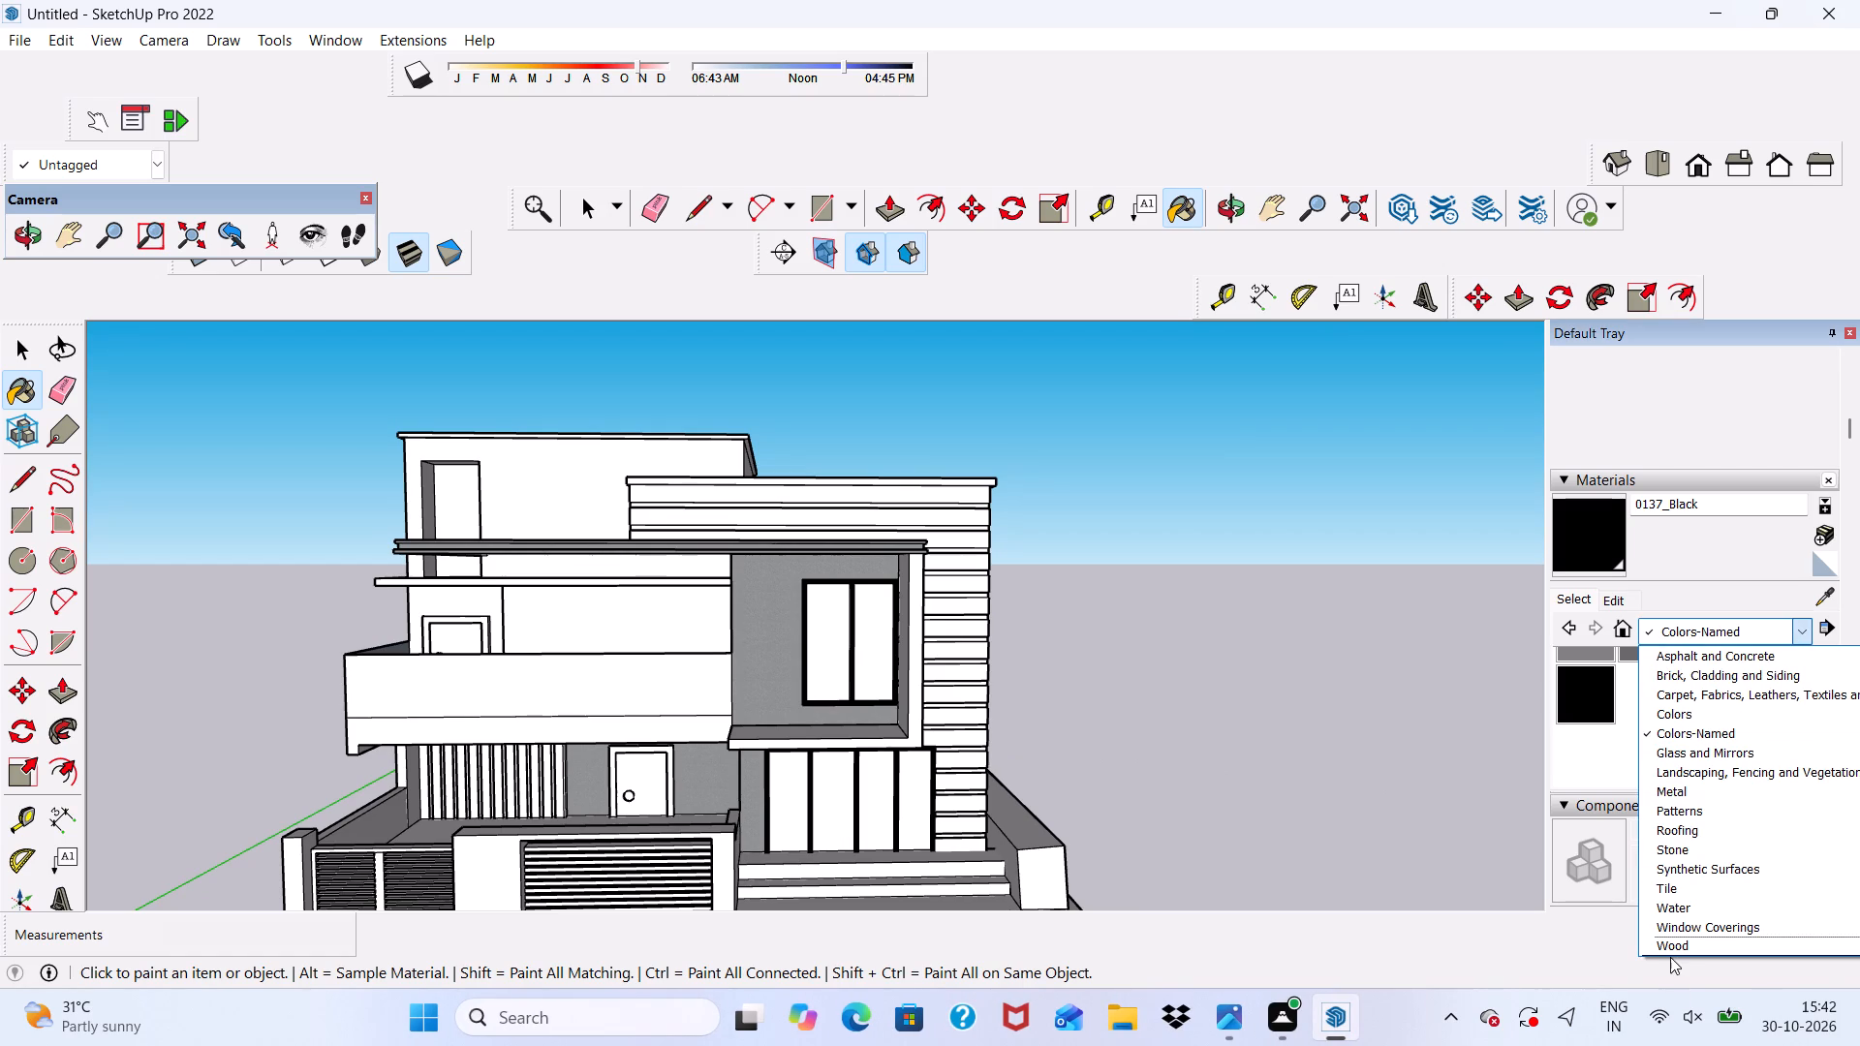
click(1670, 950)
scroll(1736, 727, down, 2)
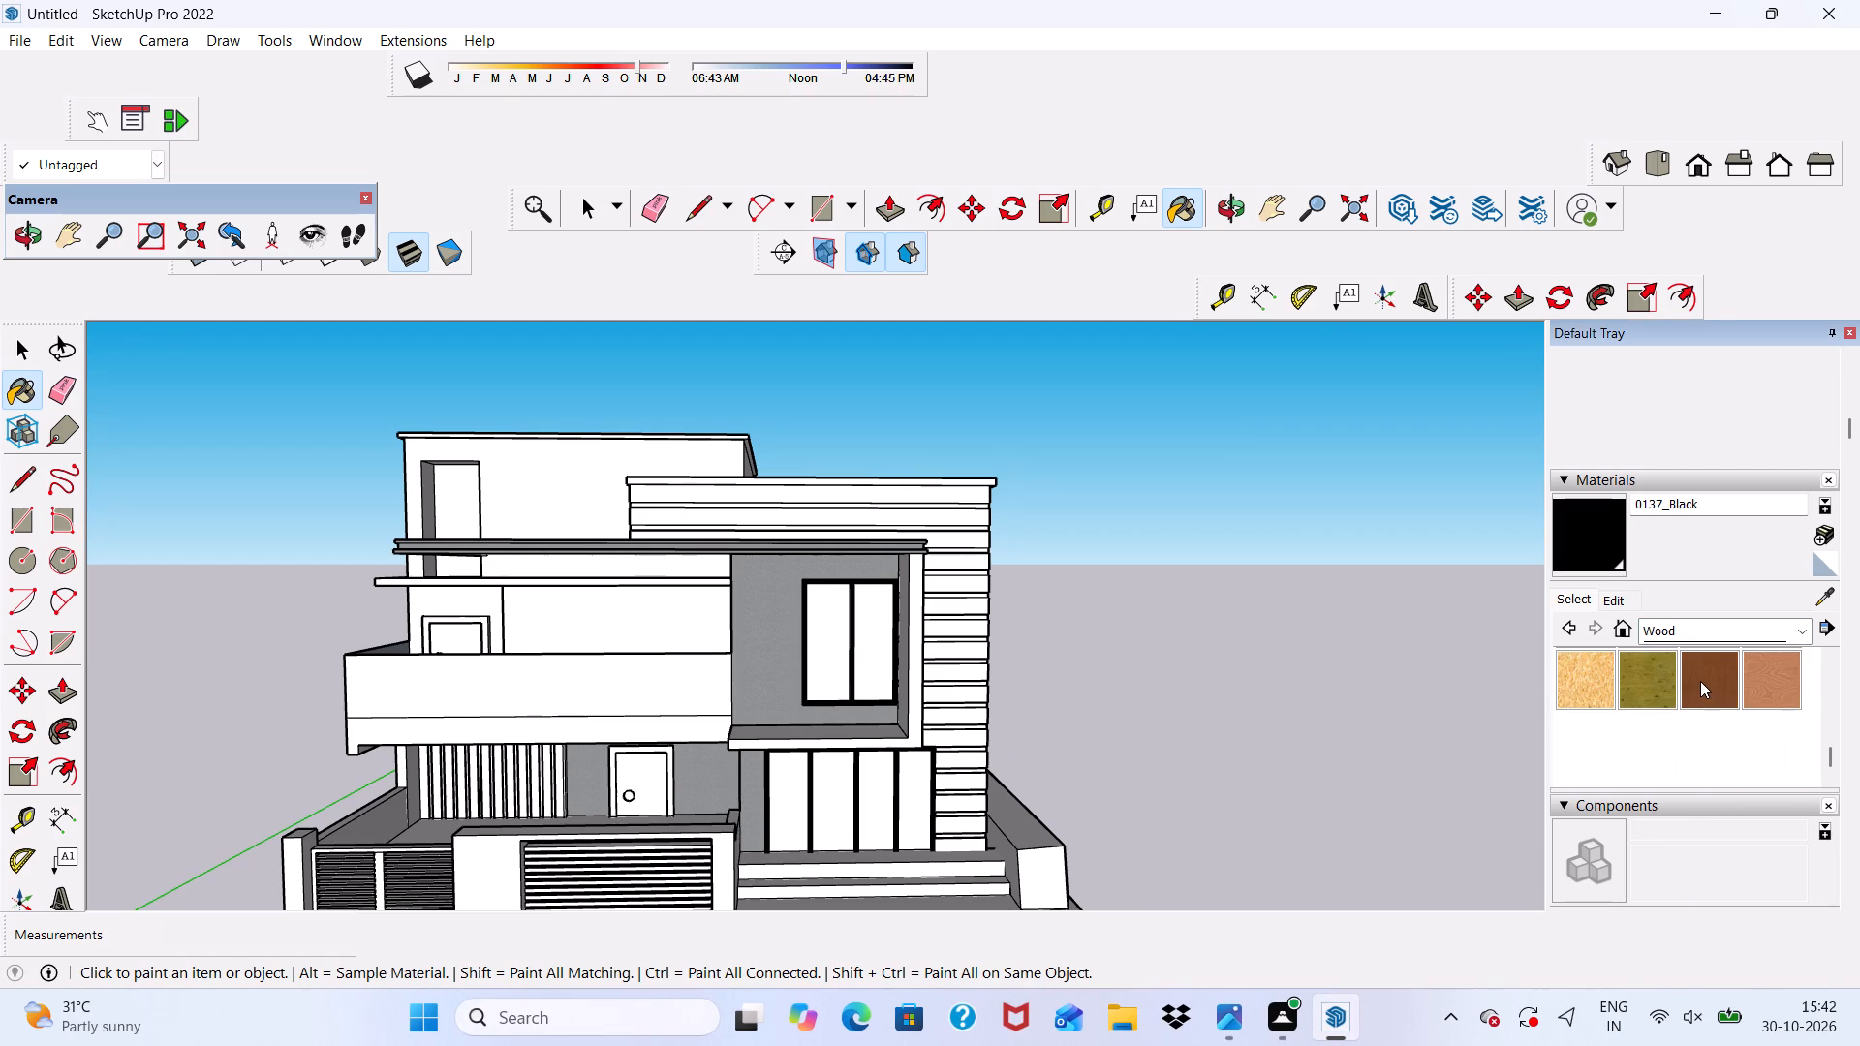
click(1700, 681)
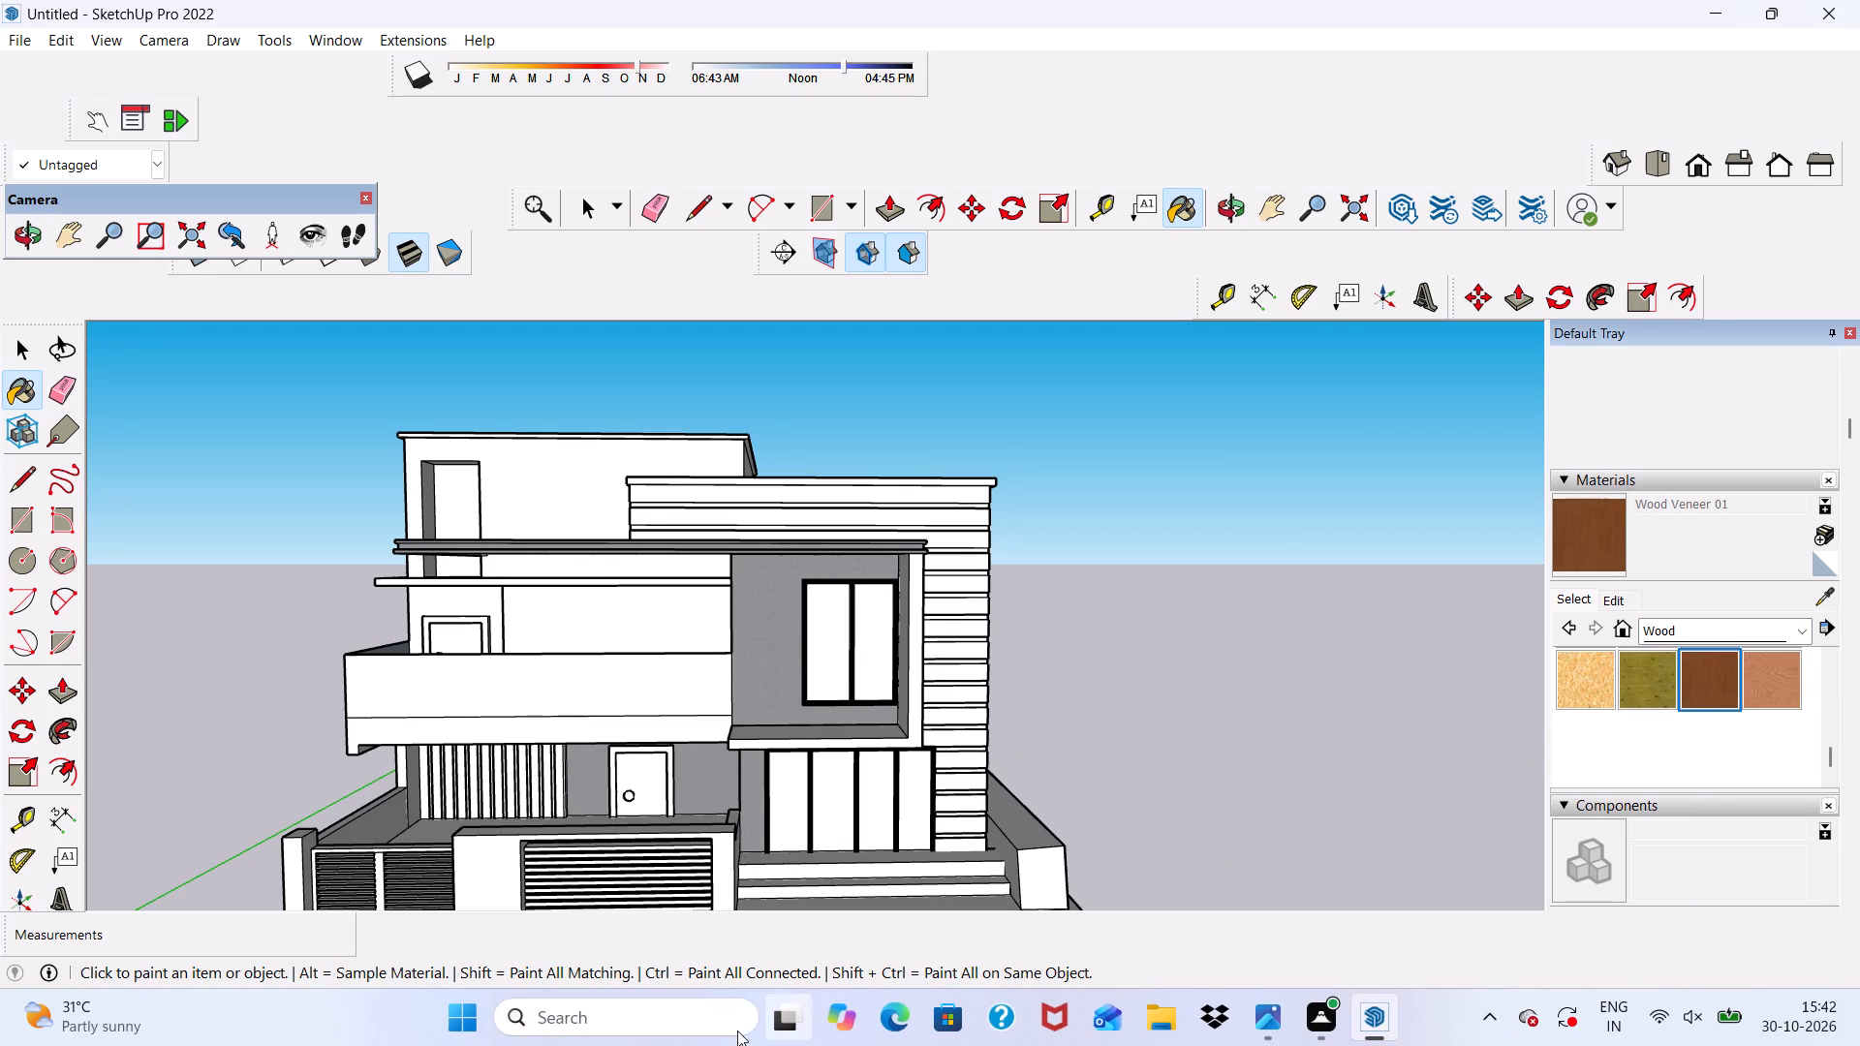
scroll(303, 946, up, 2)
scroll(679, 781, up, 10)
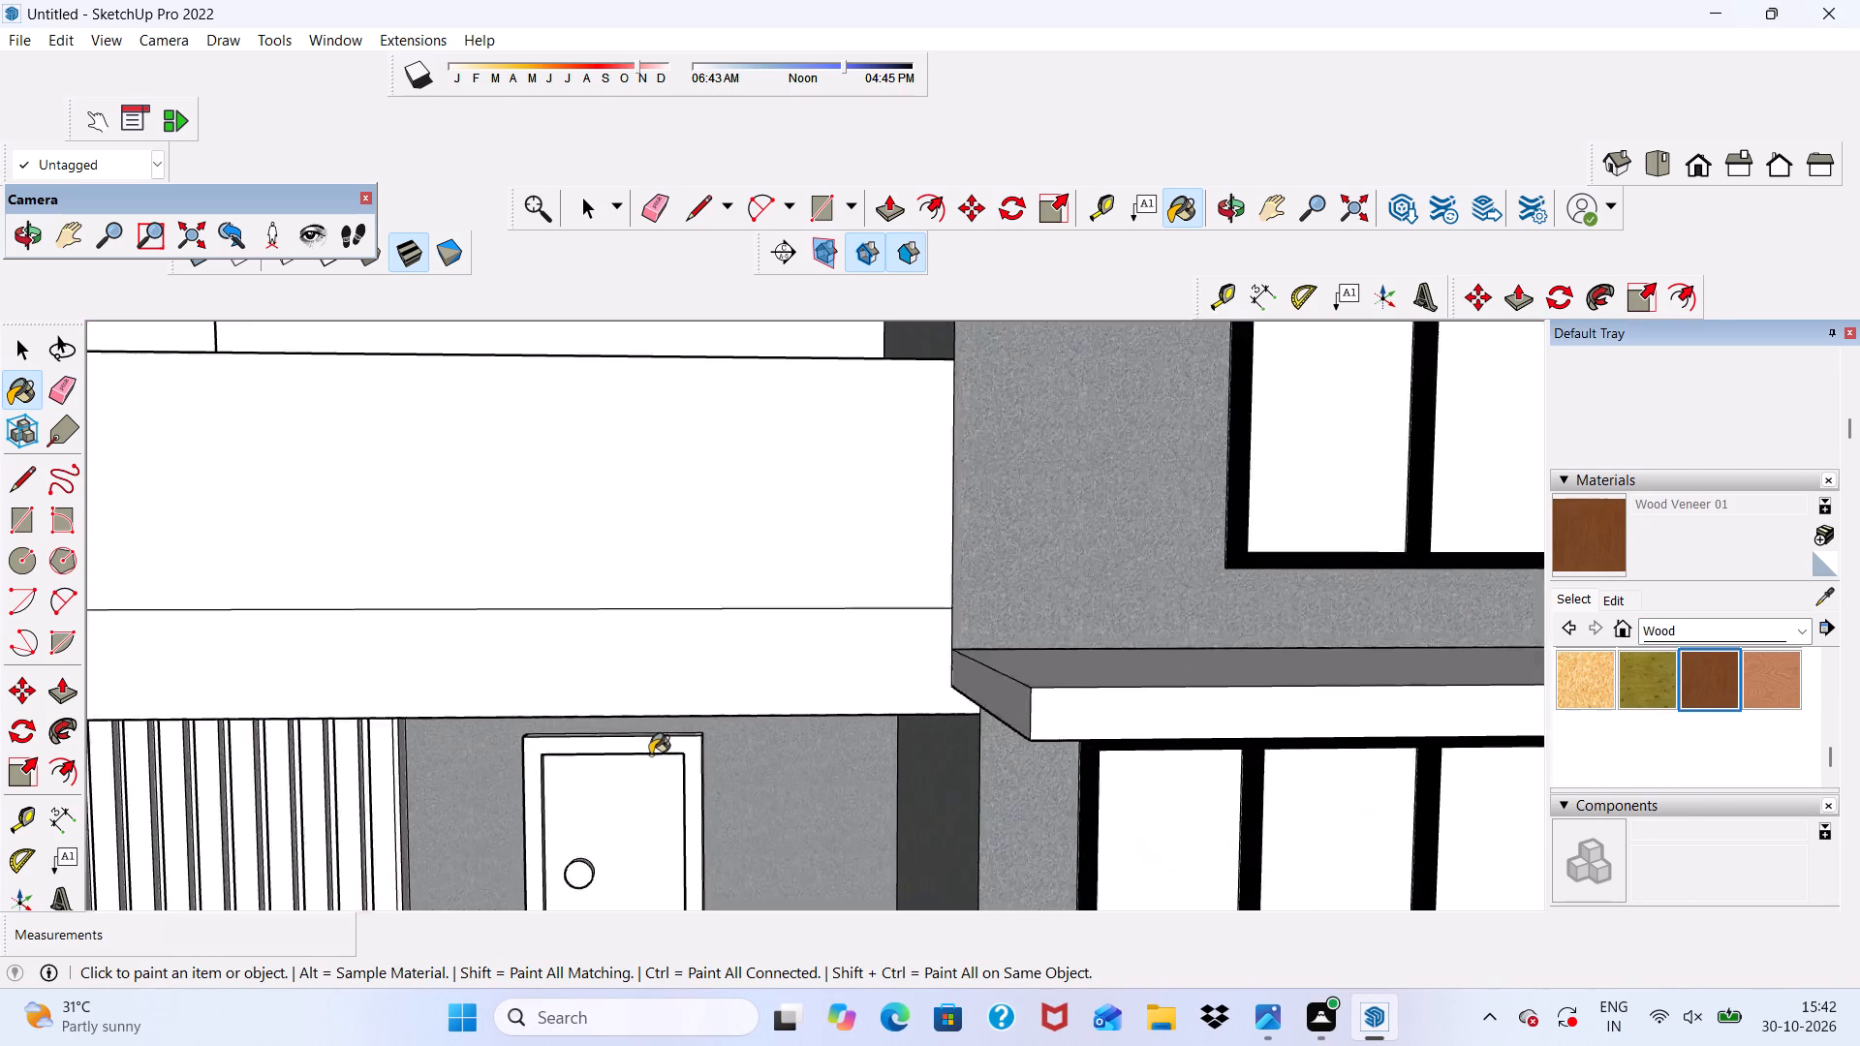
scroll(648, 754, up, 6)
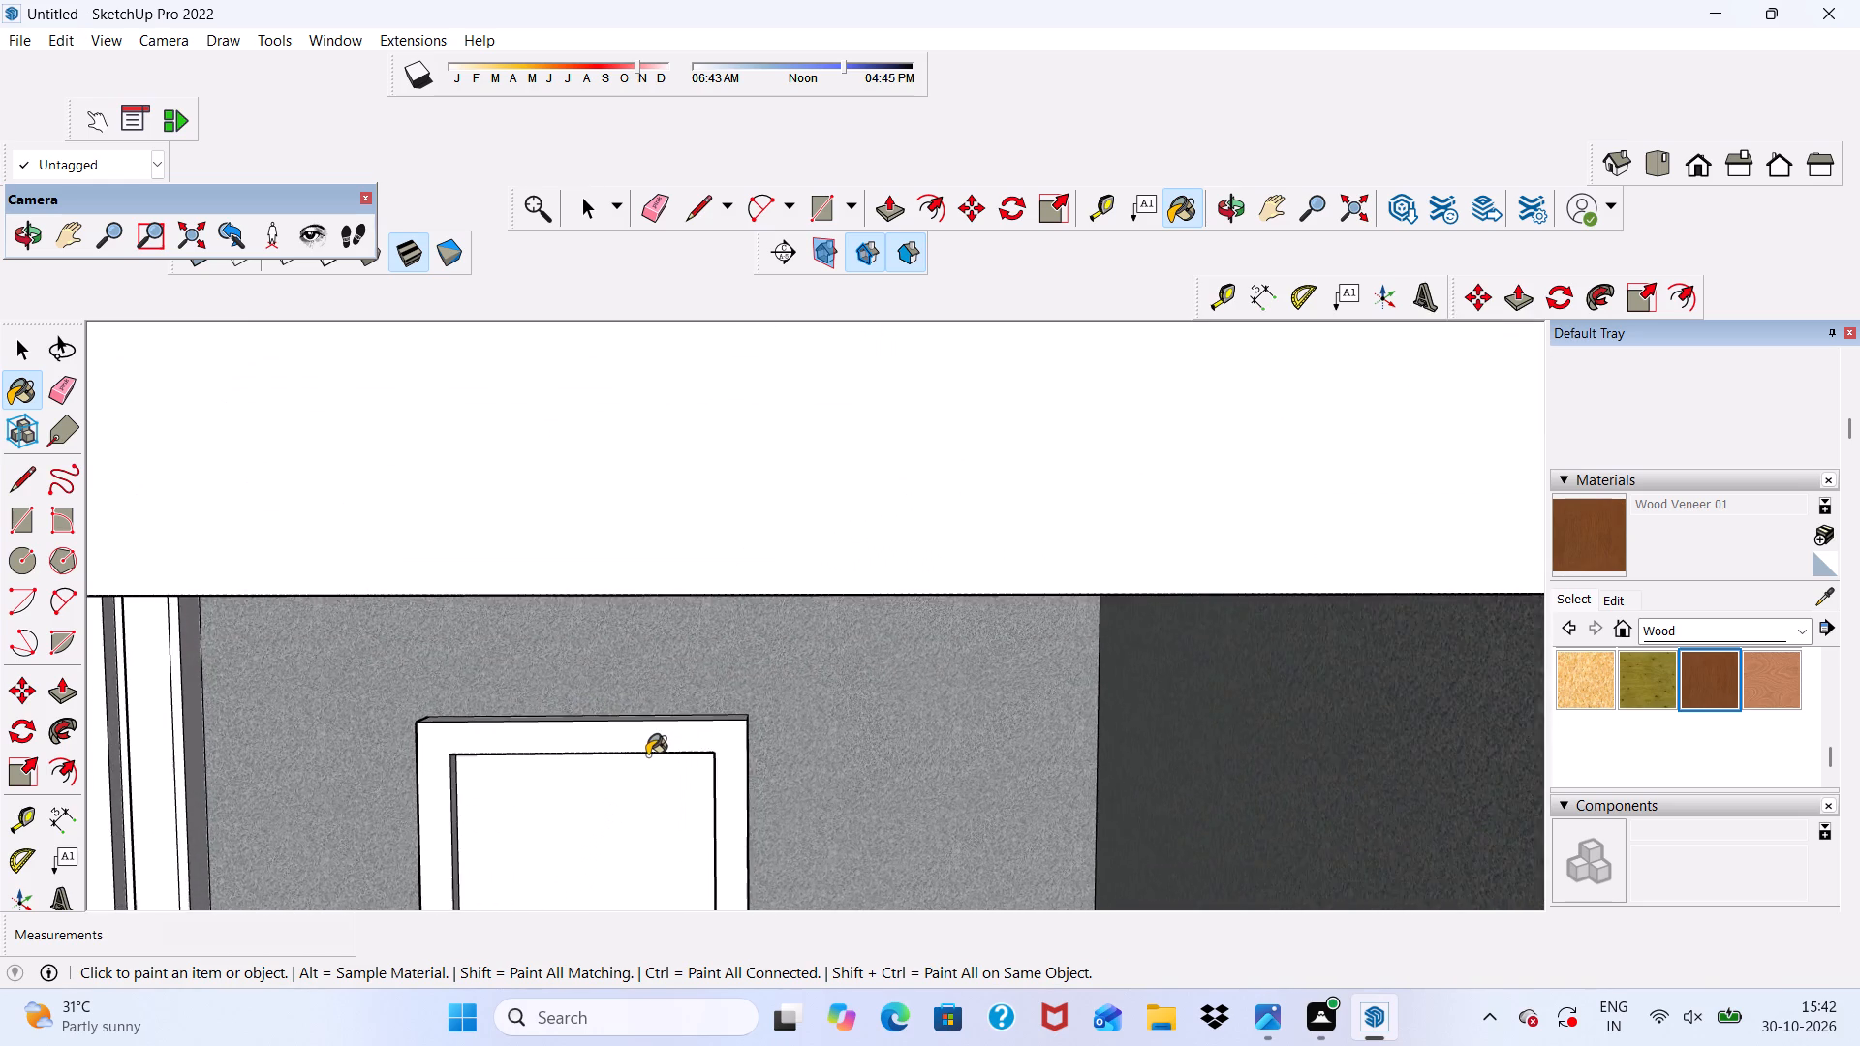
scroll(647, 755, up, 2)
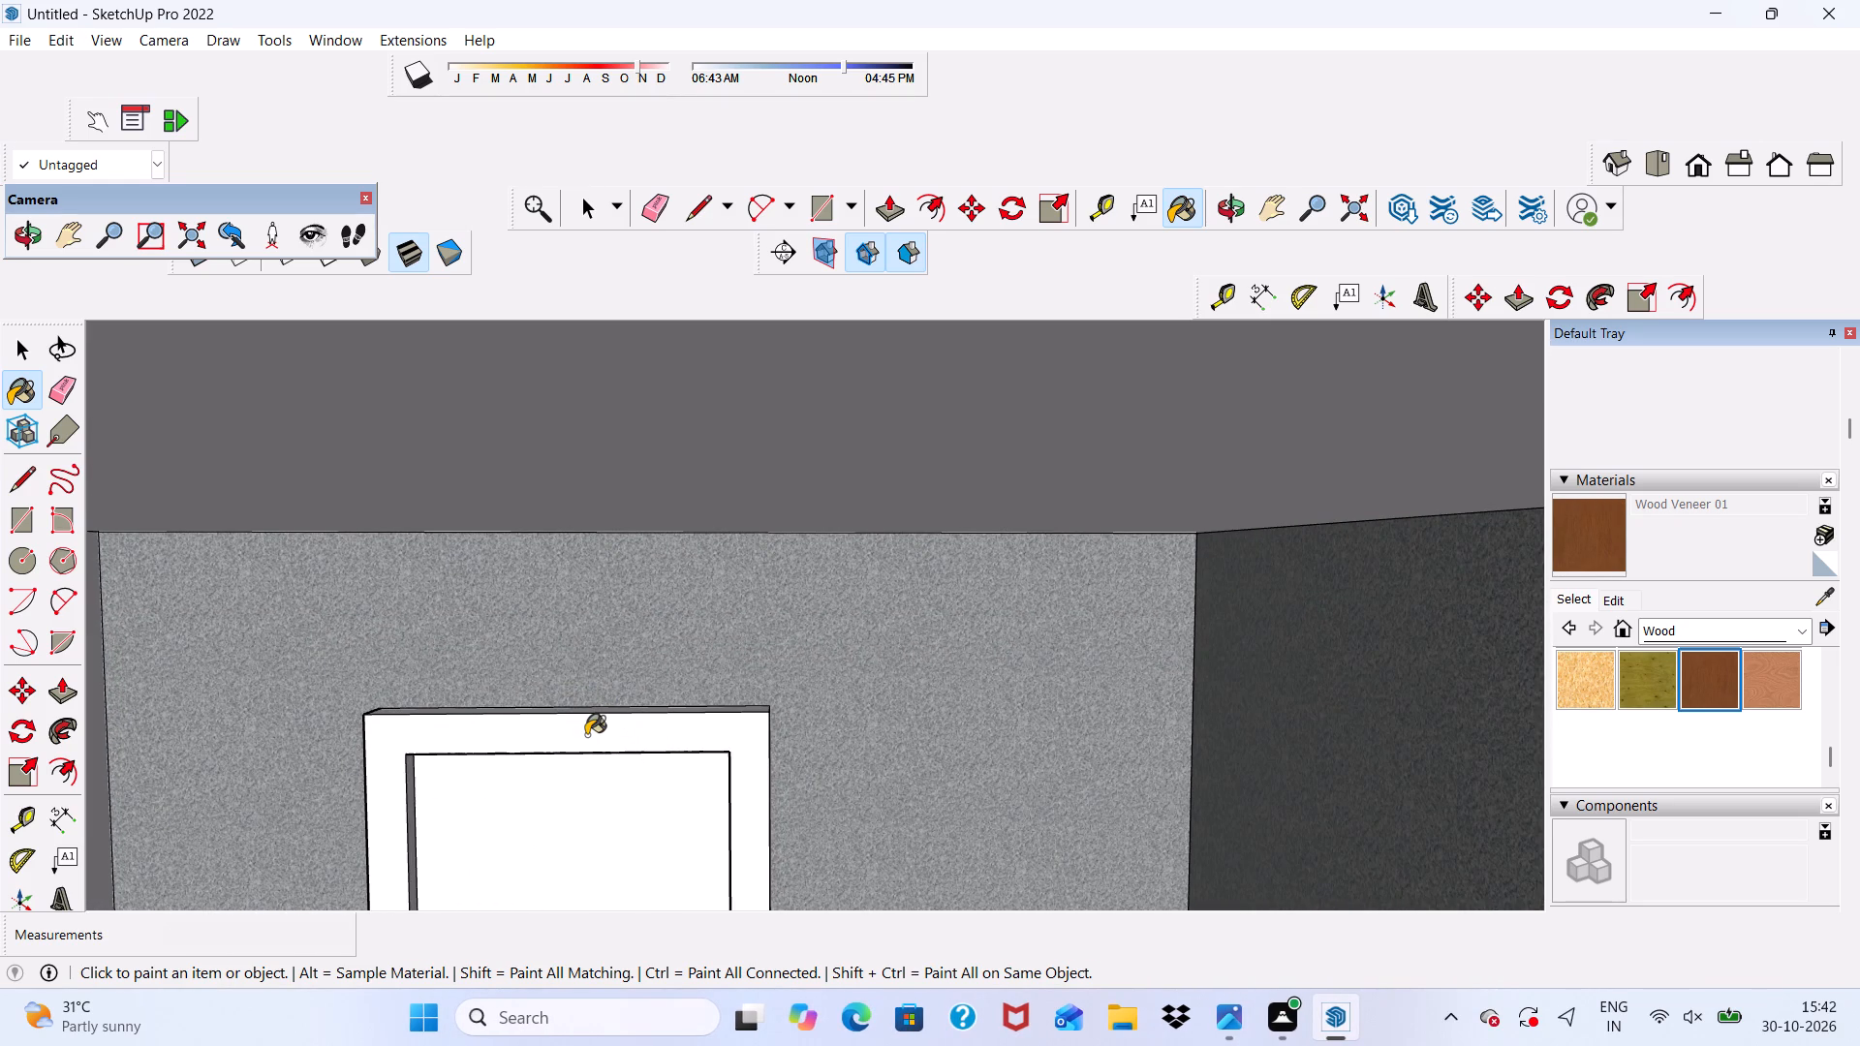
click(586, 735)
Paint the ground-floor door frame's top face and its outer side facing the dark side wall with Wood Veneer 01.
scroll(625, 712, down, 4)
middle_drag(724, 748, 638, 711)
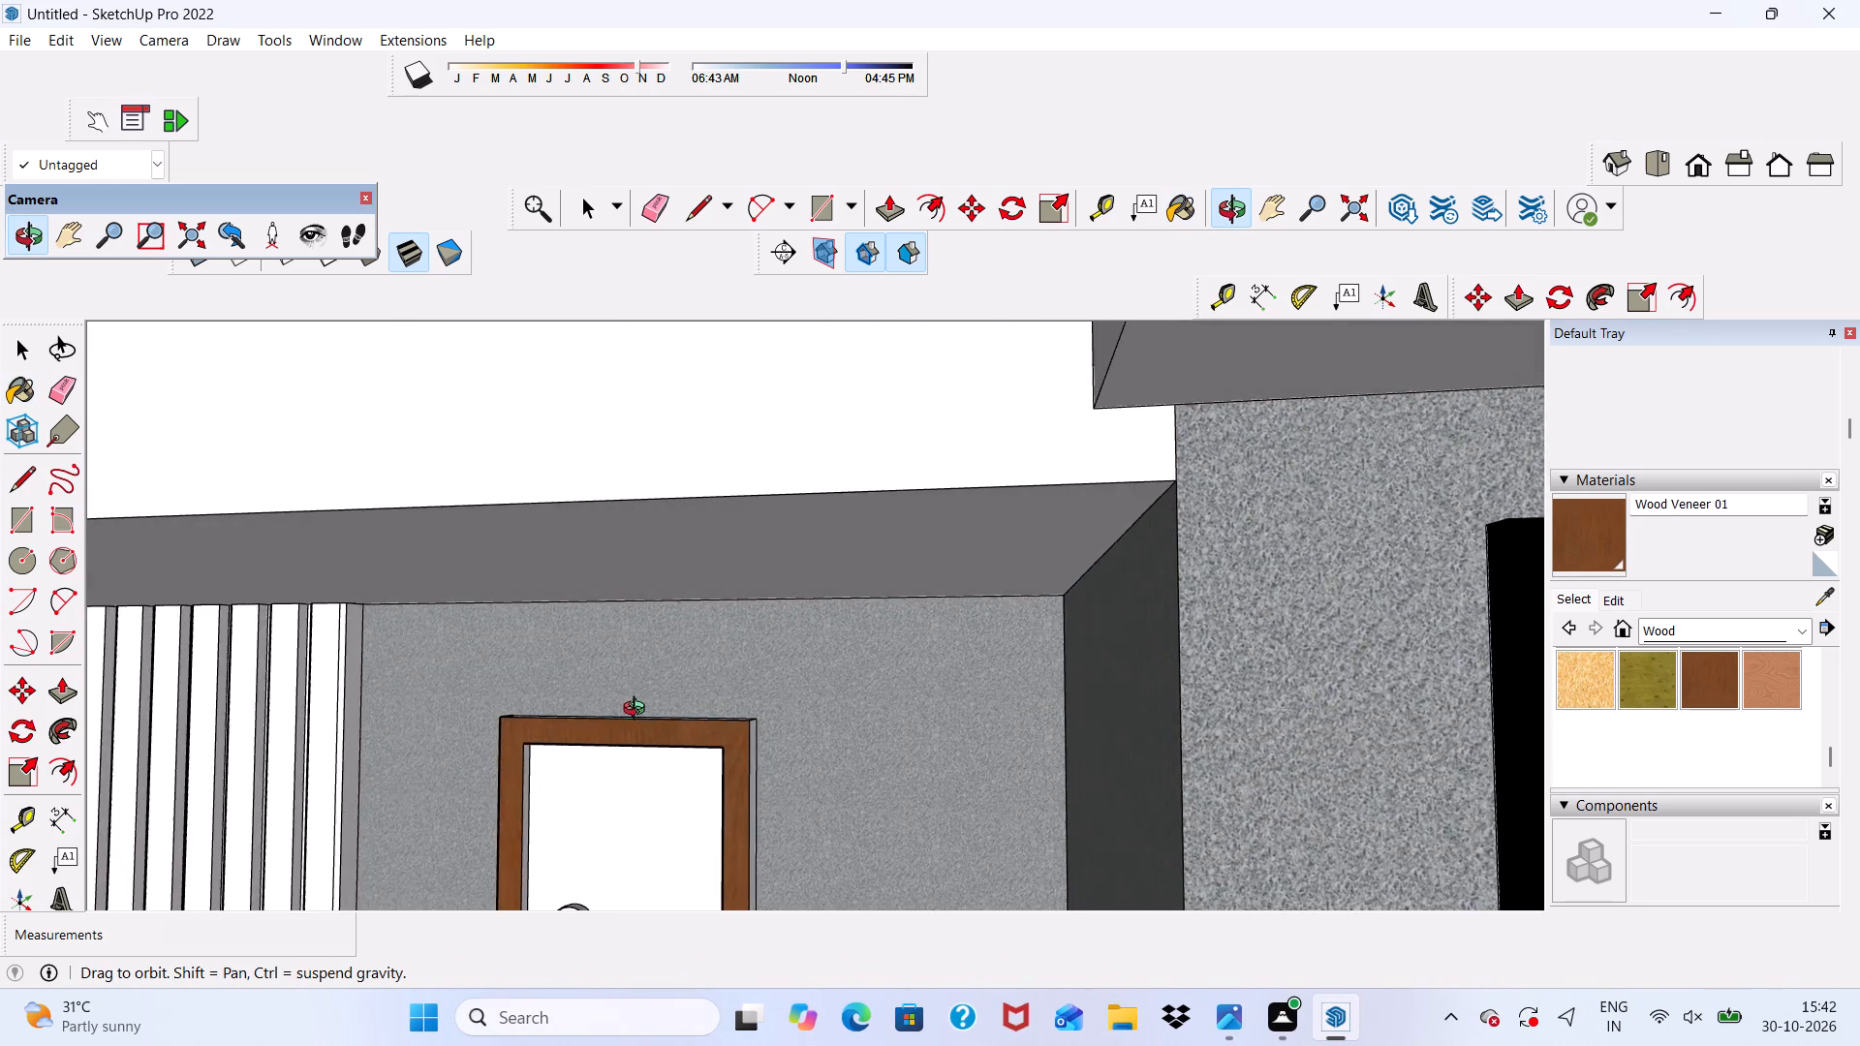
middle_drag(638, 711, 656, 762)
scroll(648, 707, up, 12)
click(645, 703)
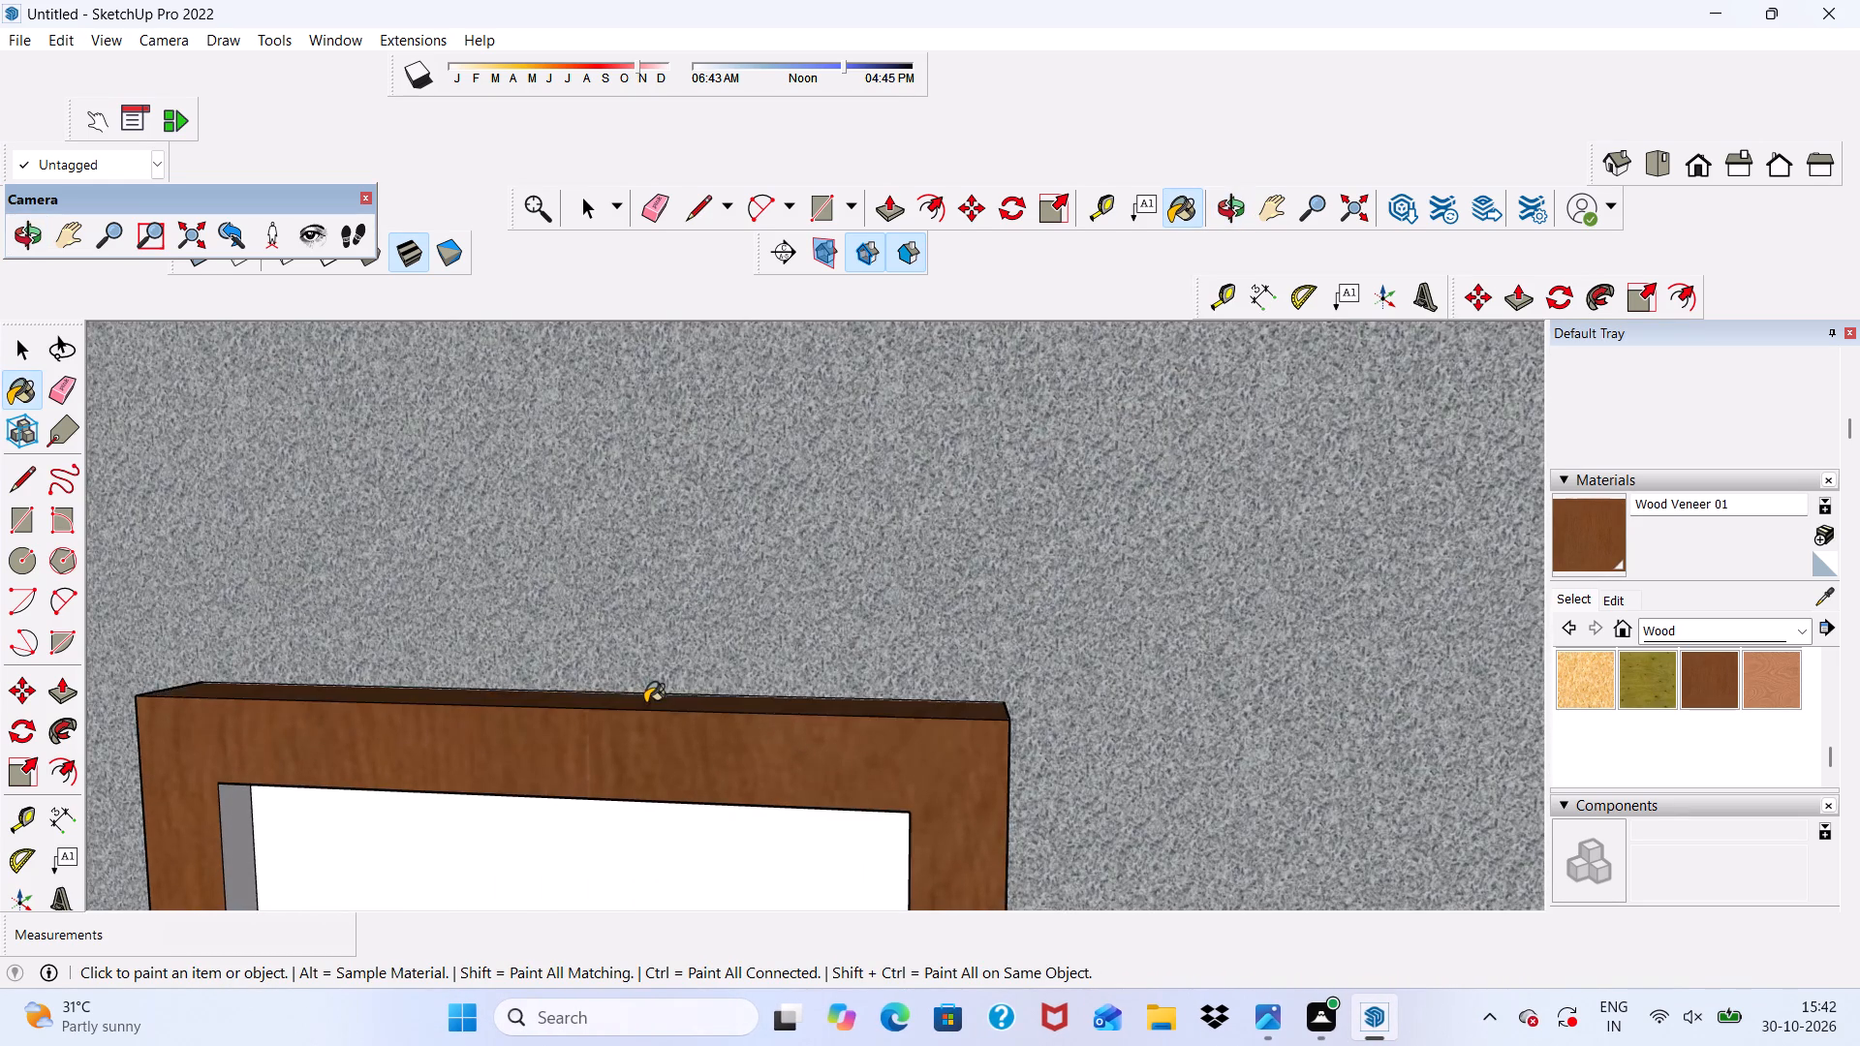
scroll(645, 701, down, 6)
middle_drag(759, 762, 587, 705)
click(839, 787)
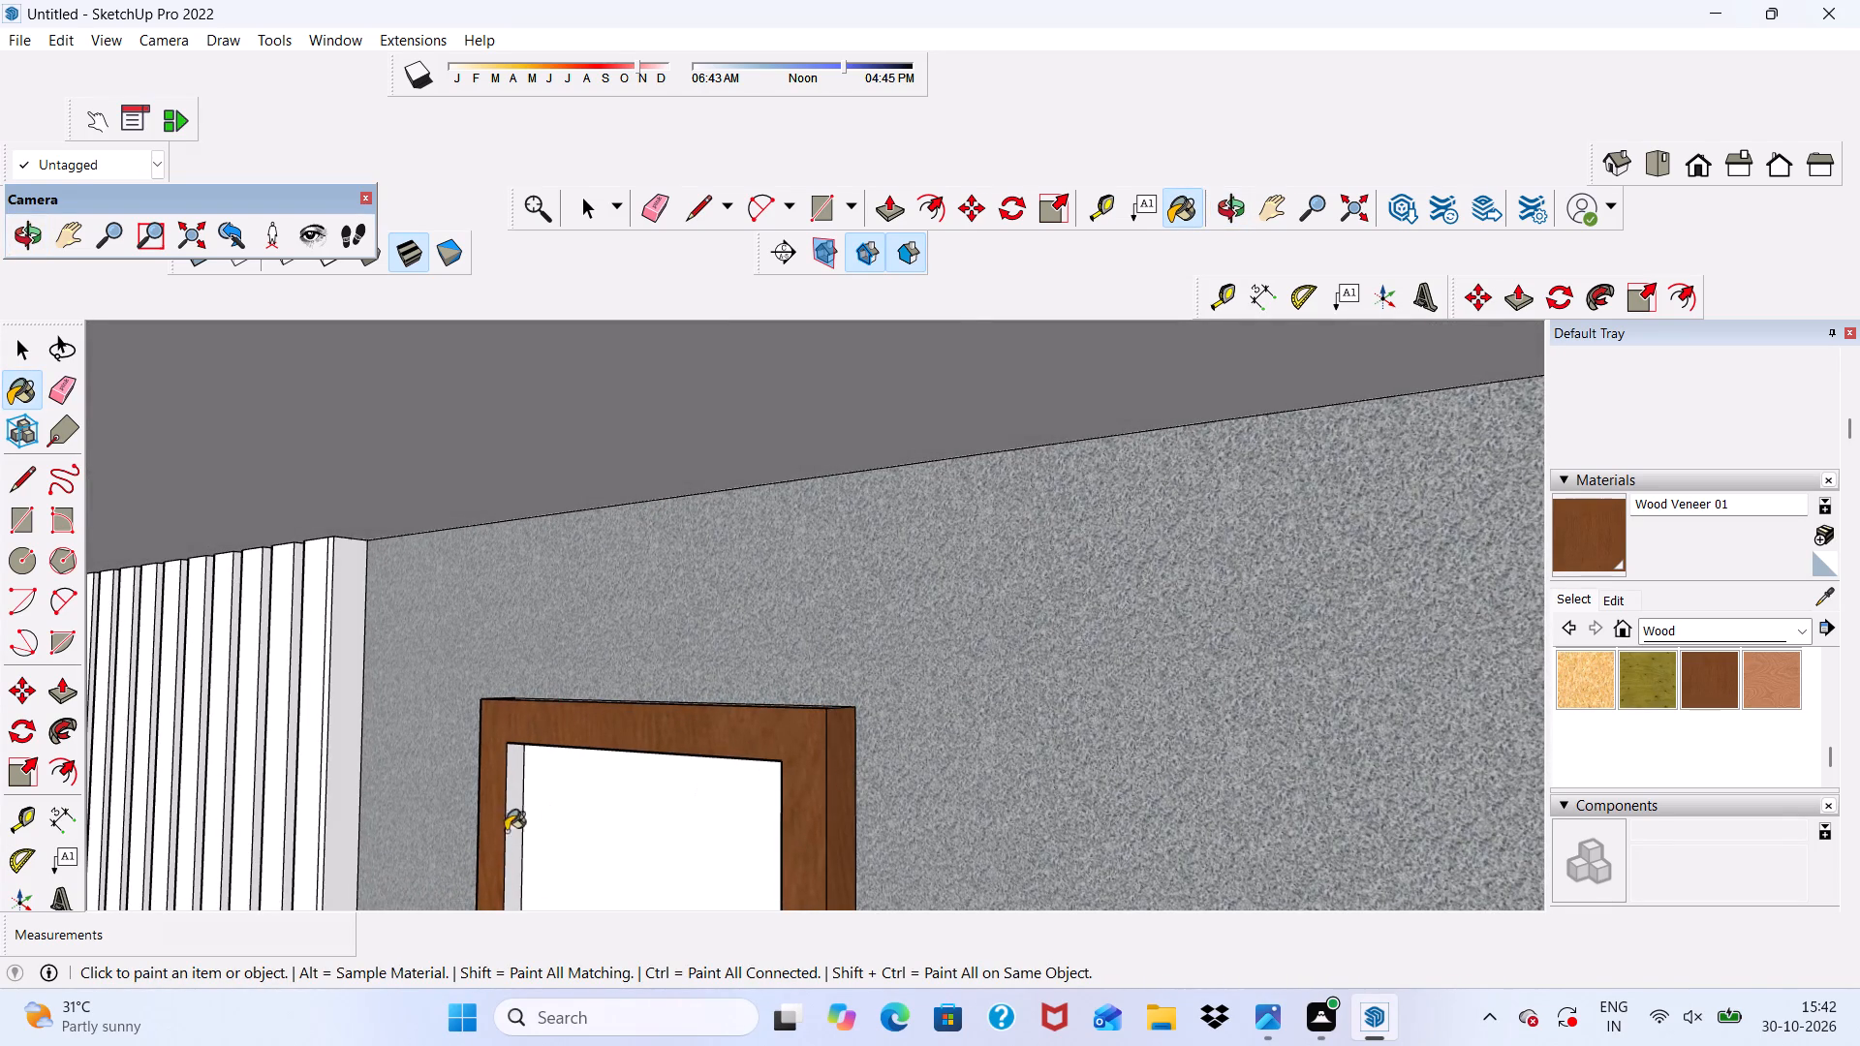
Paint the ground-floor door frame's knob-side inner jamb reveal and head reveal with Wood Veneer 01, keeping the door panel unpainted.
scroll(492, 829, up, 4)
click(511, 791)
scroll(511, 791, down, 3)
middle_drag(519, 796, 593, 655)
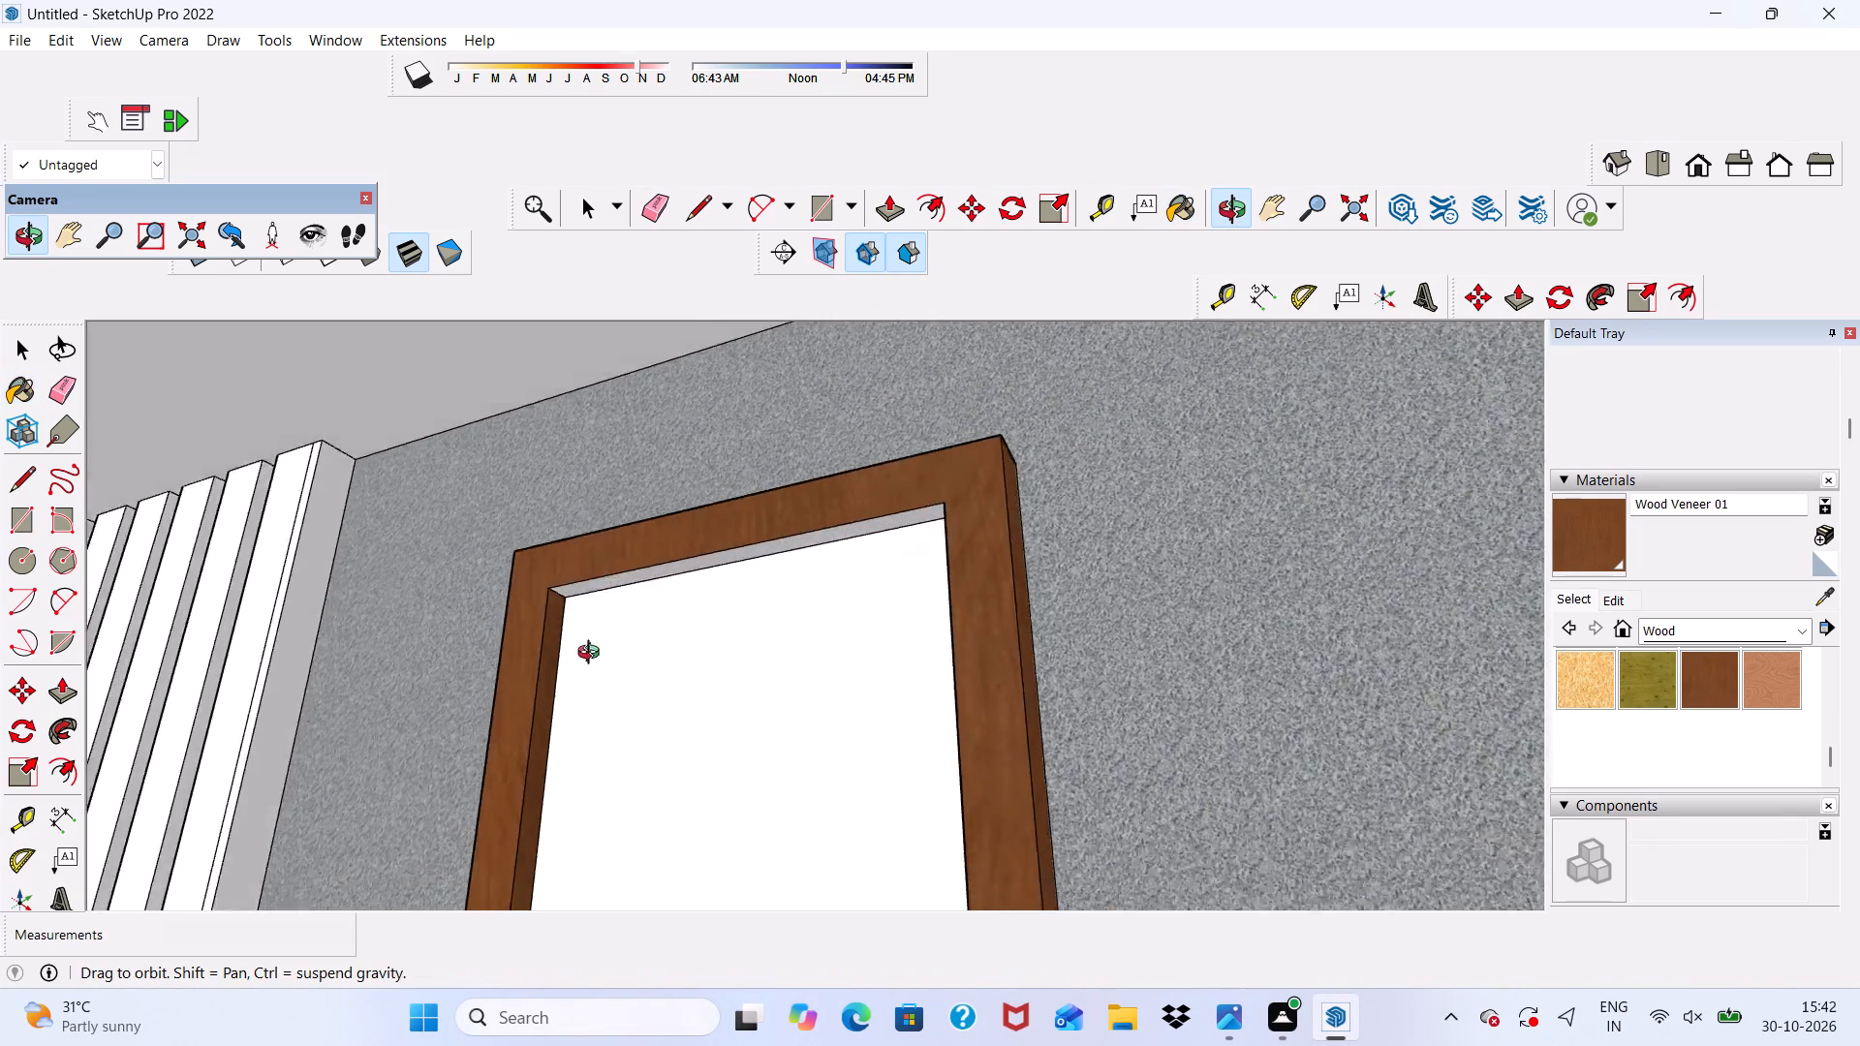
middle_drag(593, 655, 734, 642)
scroll(913, 562, up, 5)
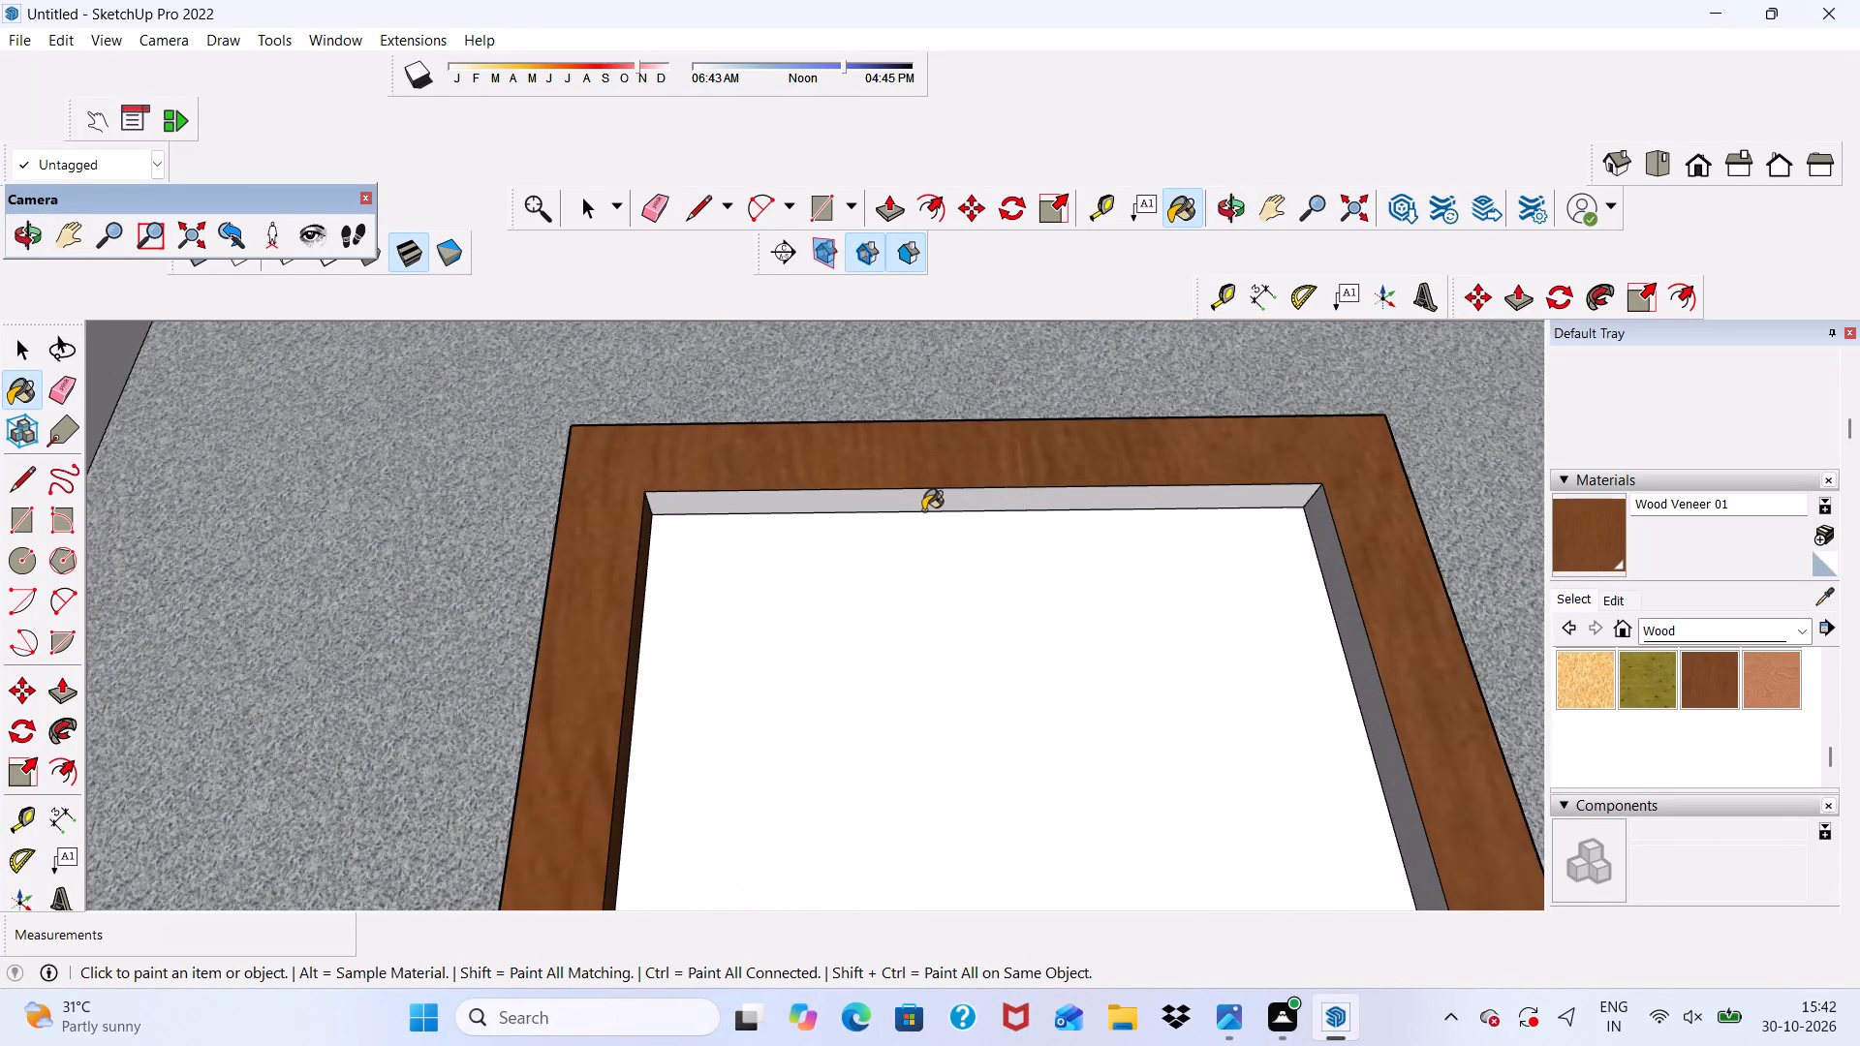
click(923, 510)
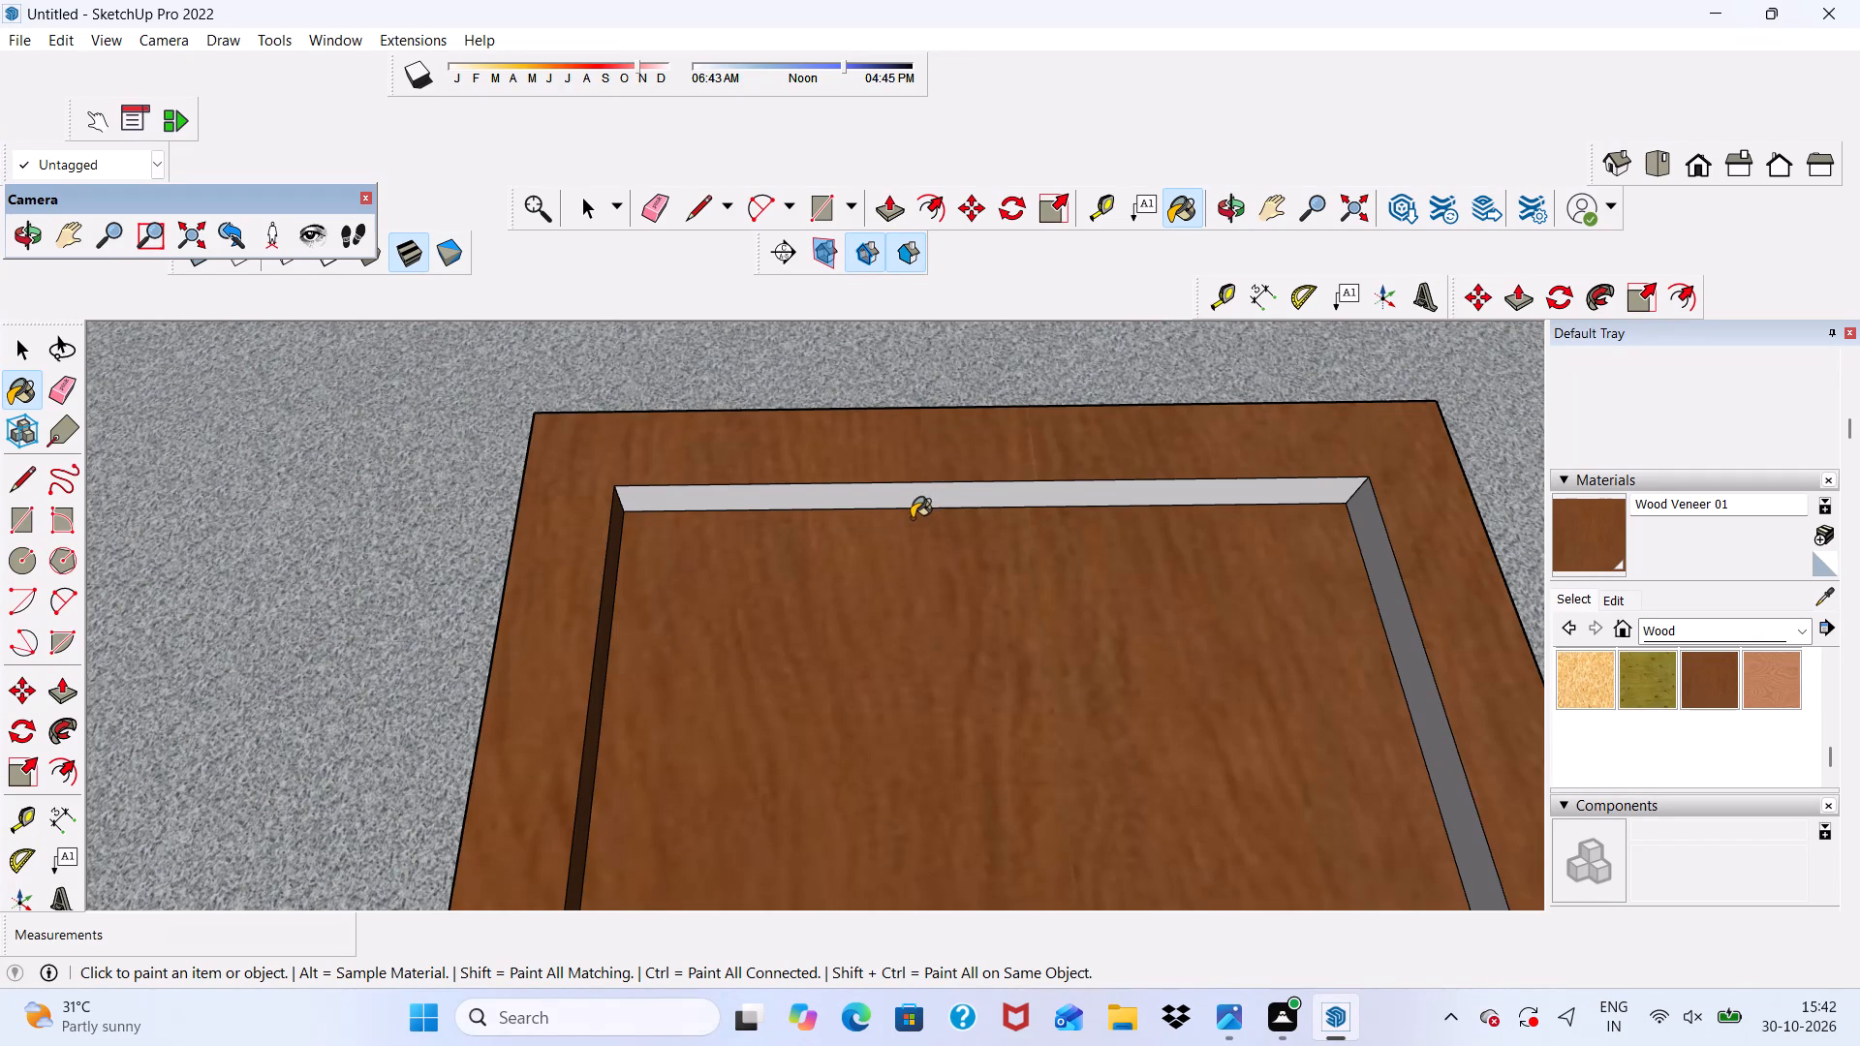
key(ctrl+z)
click(922, 498)
scroll(946, 538, down, 2)
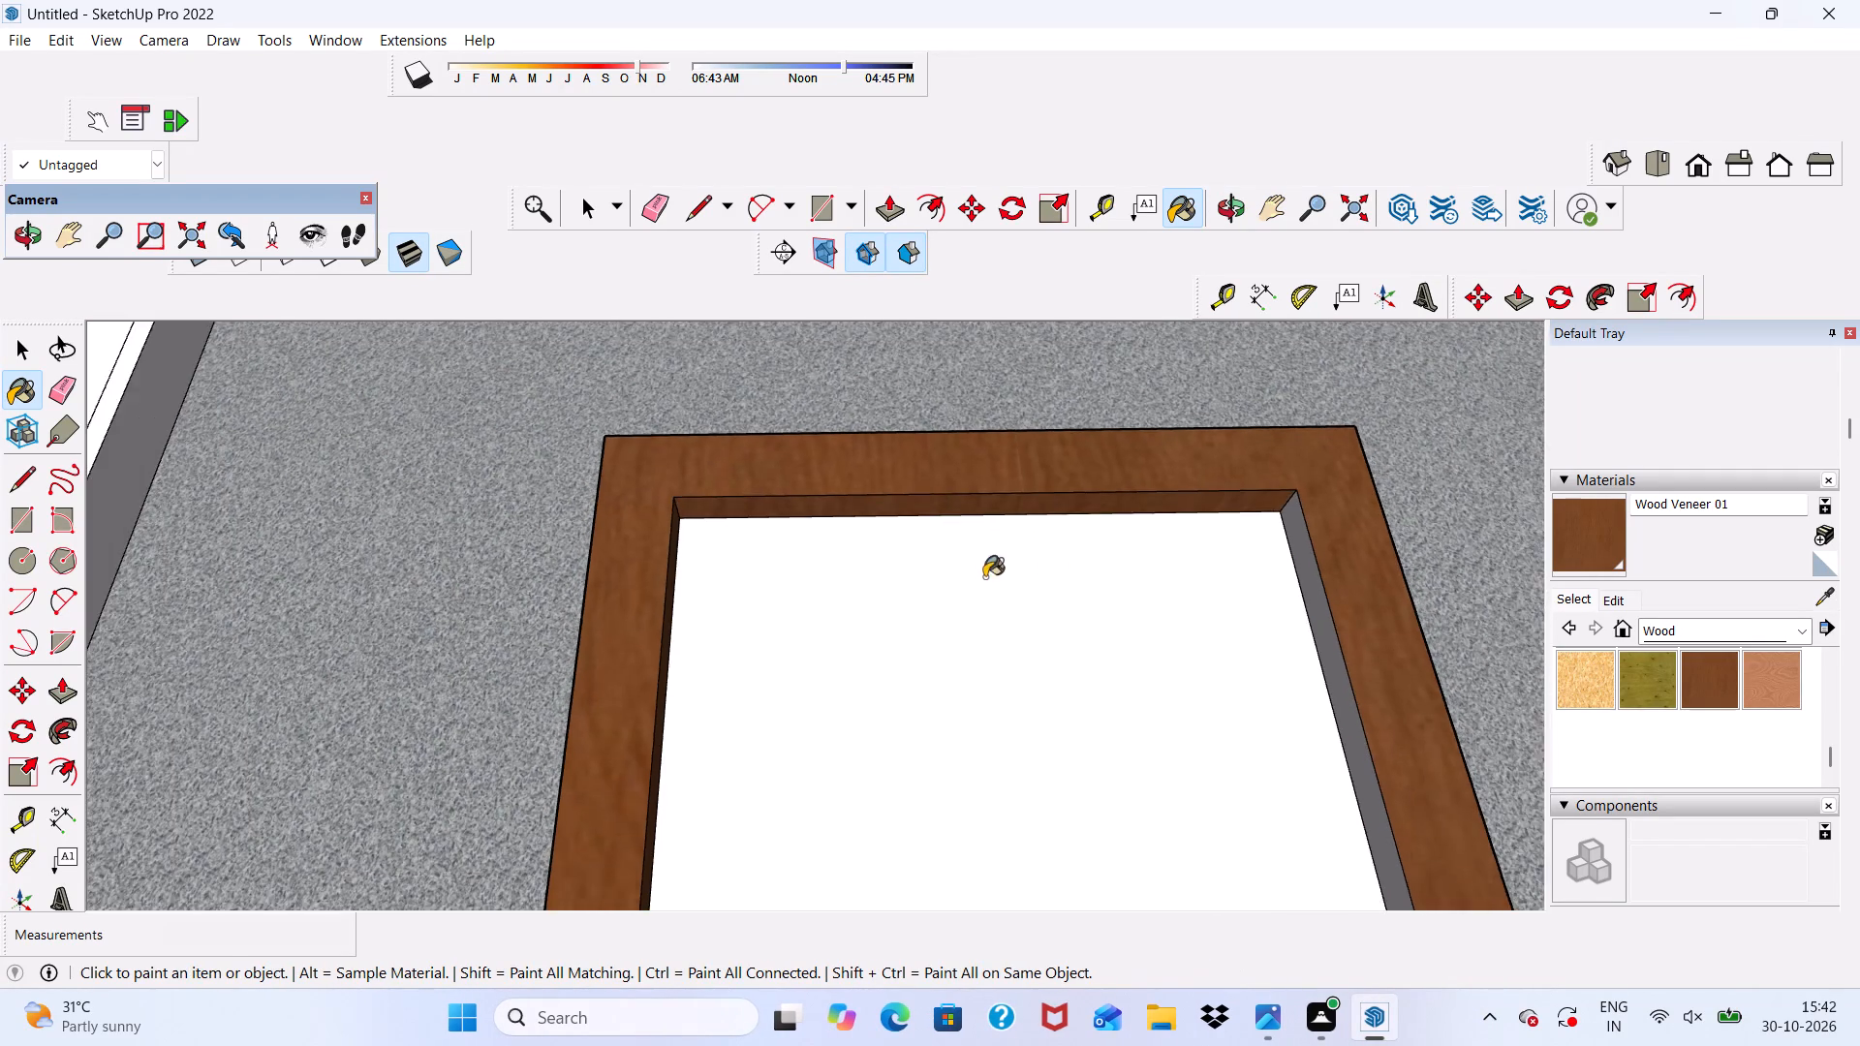
Paint the ground-floor door frame's far inner jamb reveal and its outer side facing the vertical slats with Wood Veneer 01.
middle_drag(989, 582, 1222, 661)
click(1181, 726)
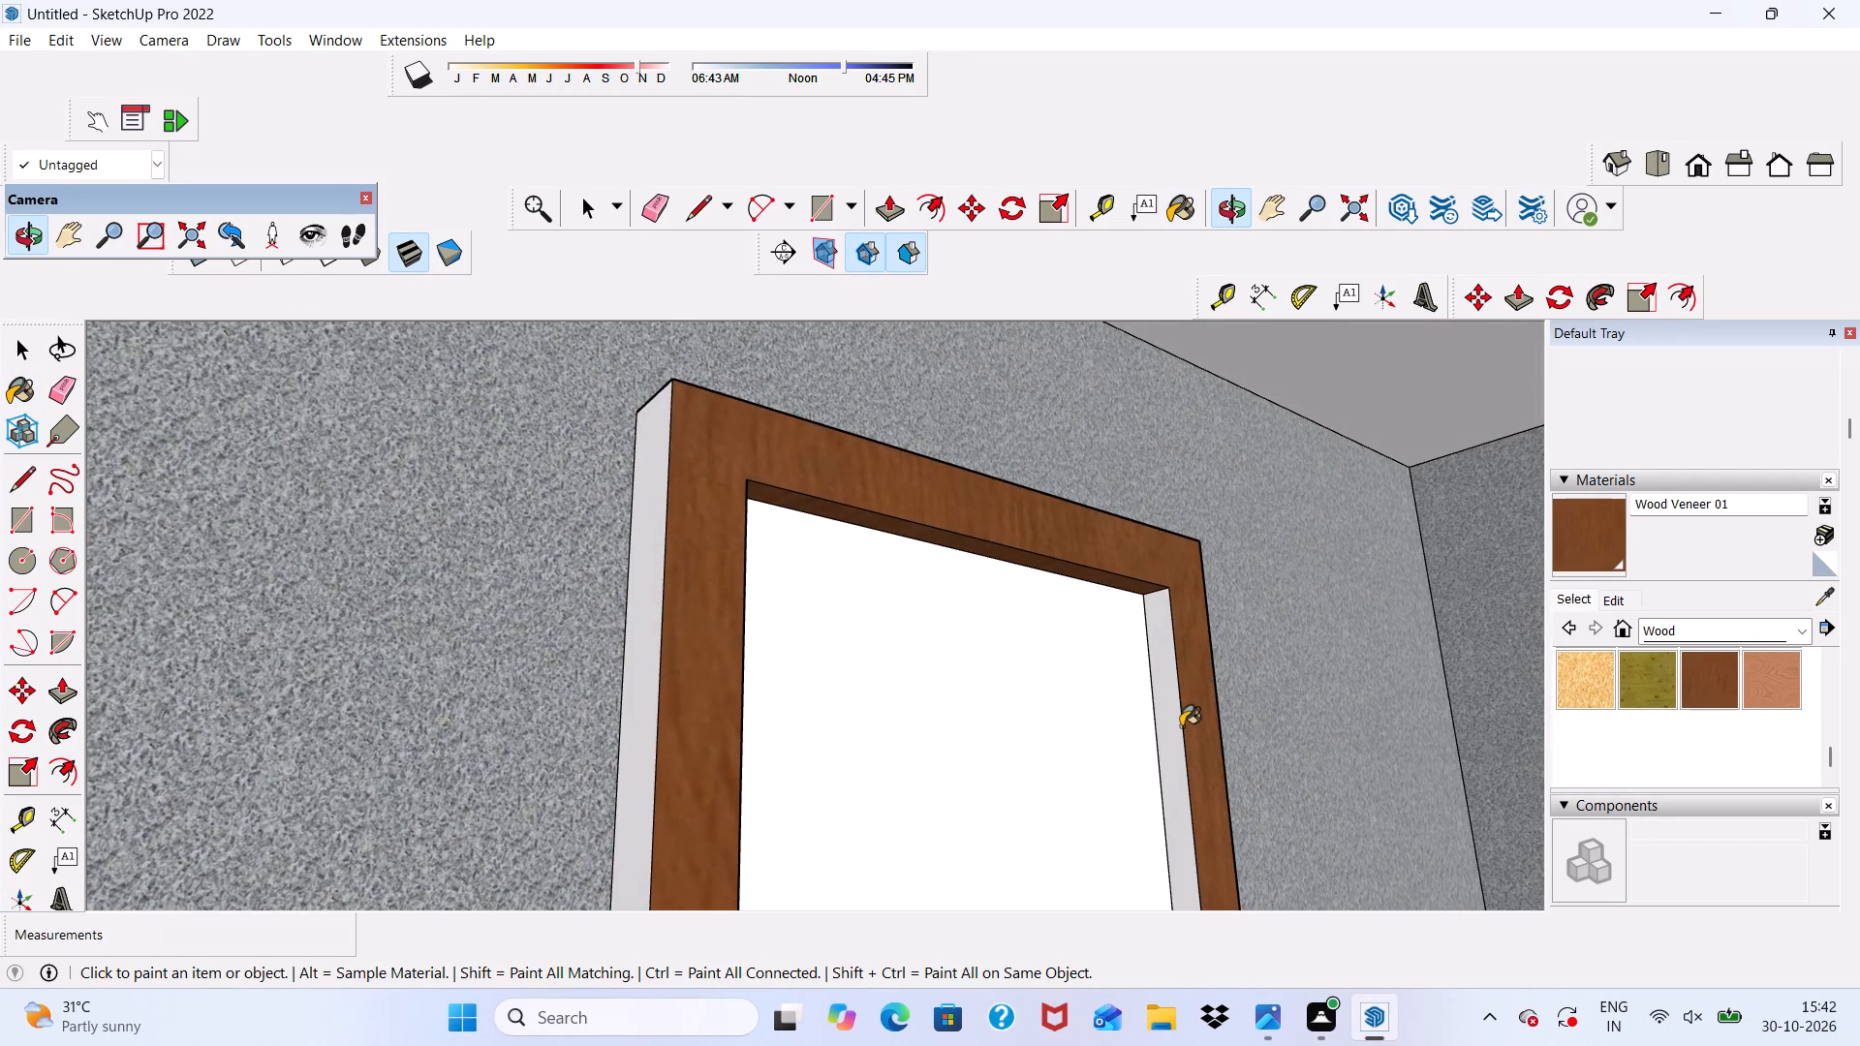
click(630, 745)
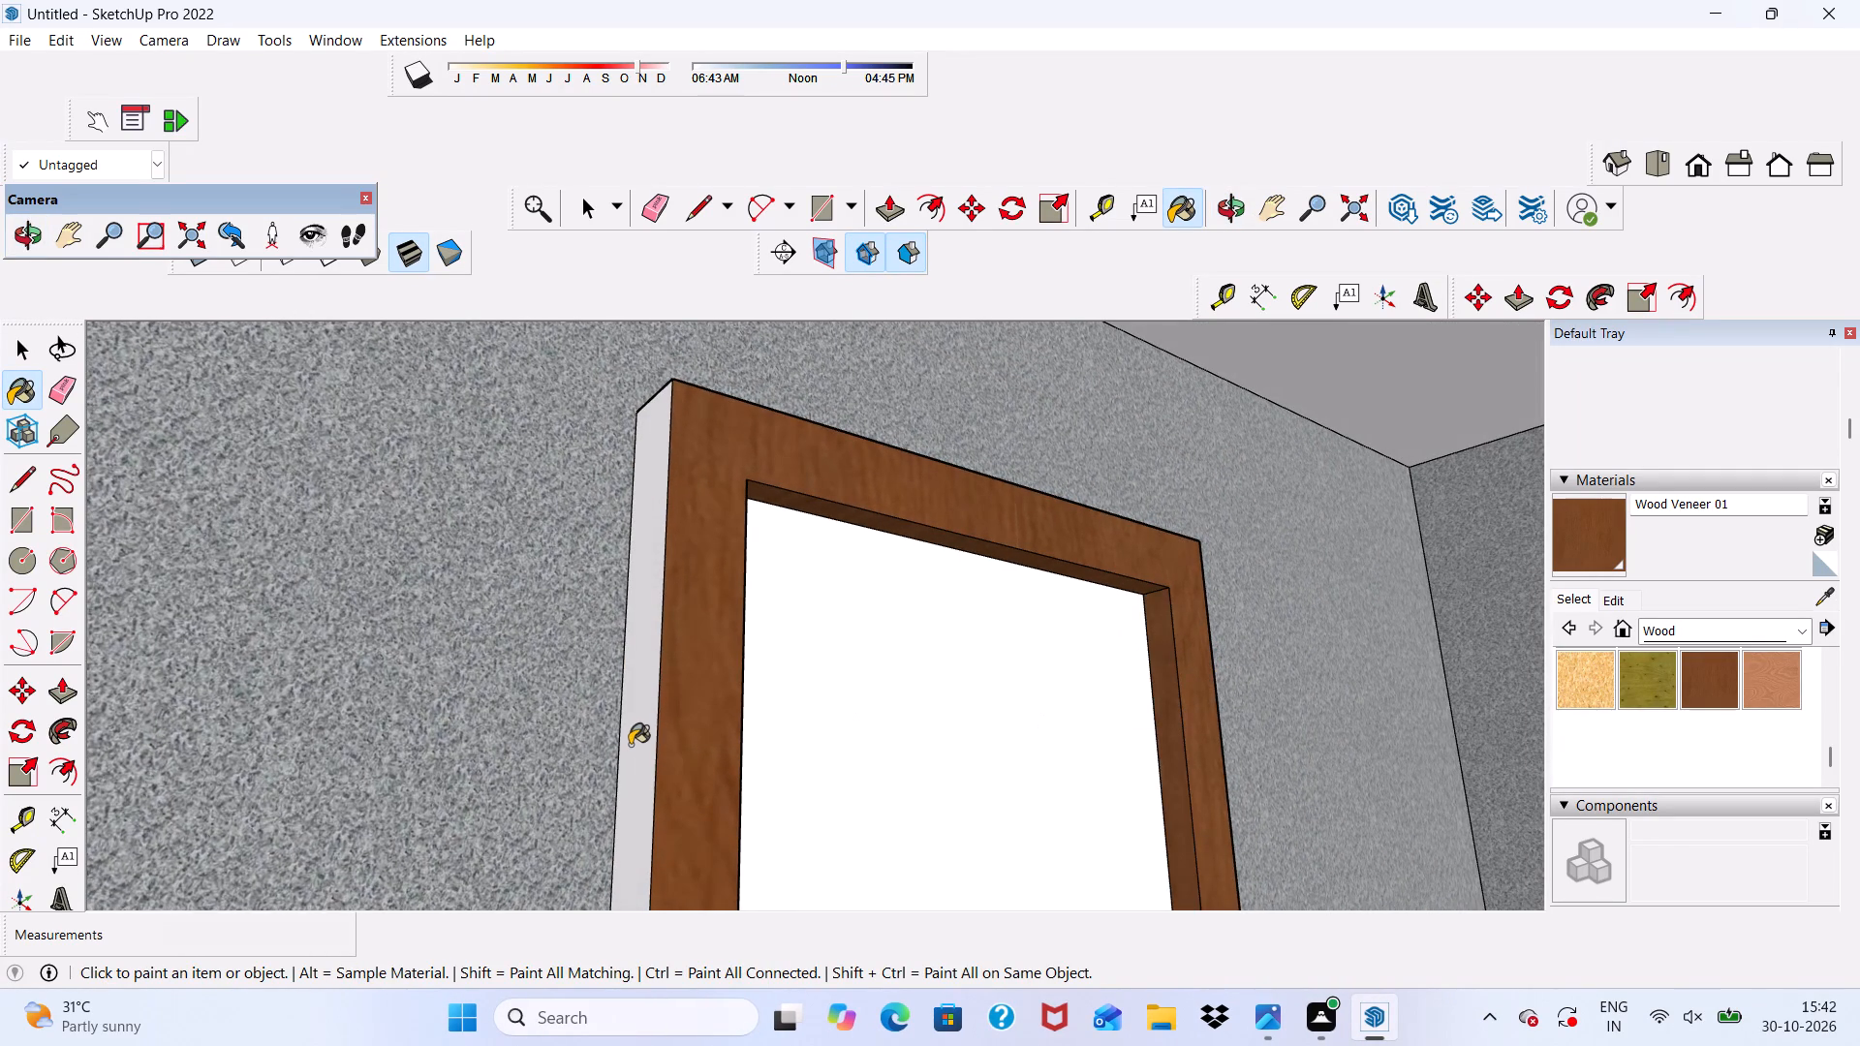
Paint the front face and curved side of the ground-floor door's round knob with Wood Veneer 01.
scroll(693, 724, down, 5)
middle_drag(938, 765, 607, 845)
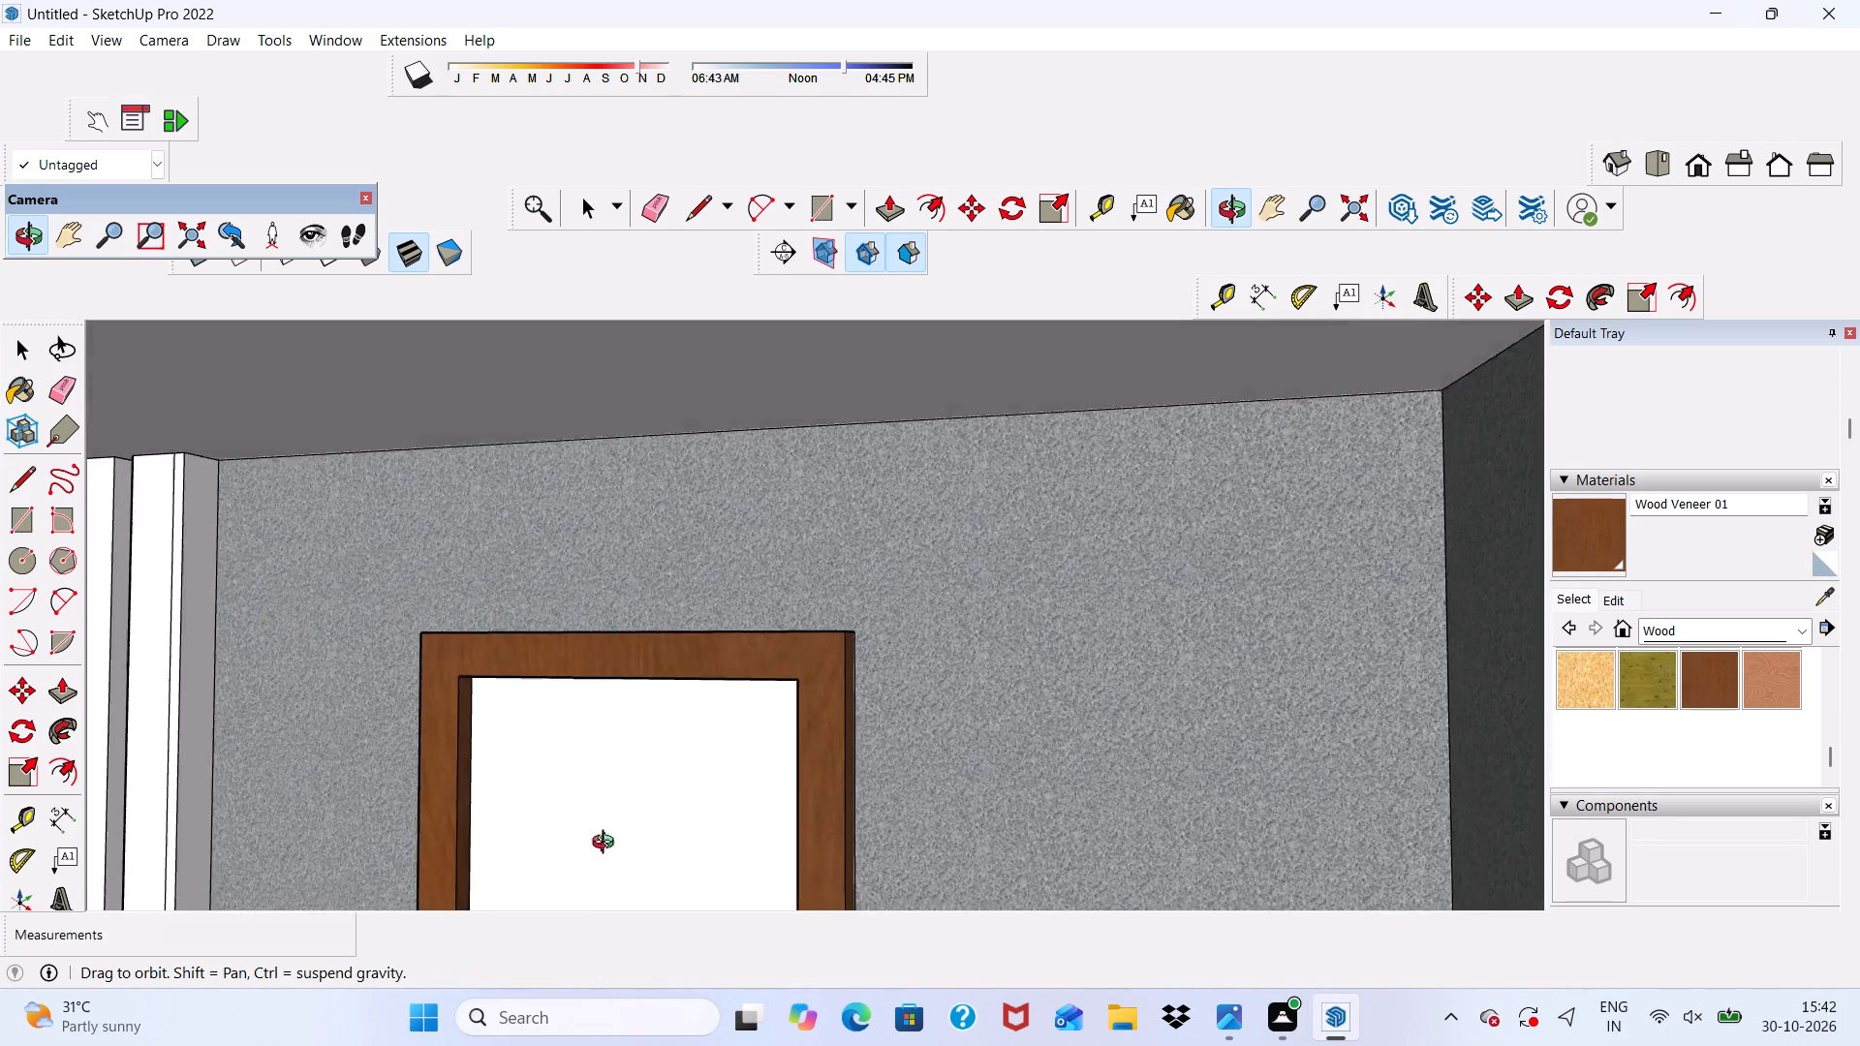
middle_drag(607, 845, 694, 780)
scroll(723, 766, up, 1)
scroll(749, 648, down, 5)
scroll(697, 846, up, 2)
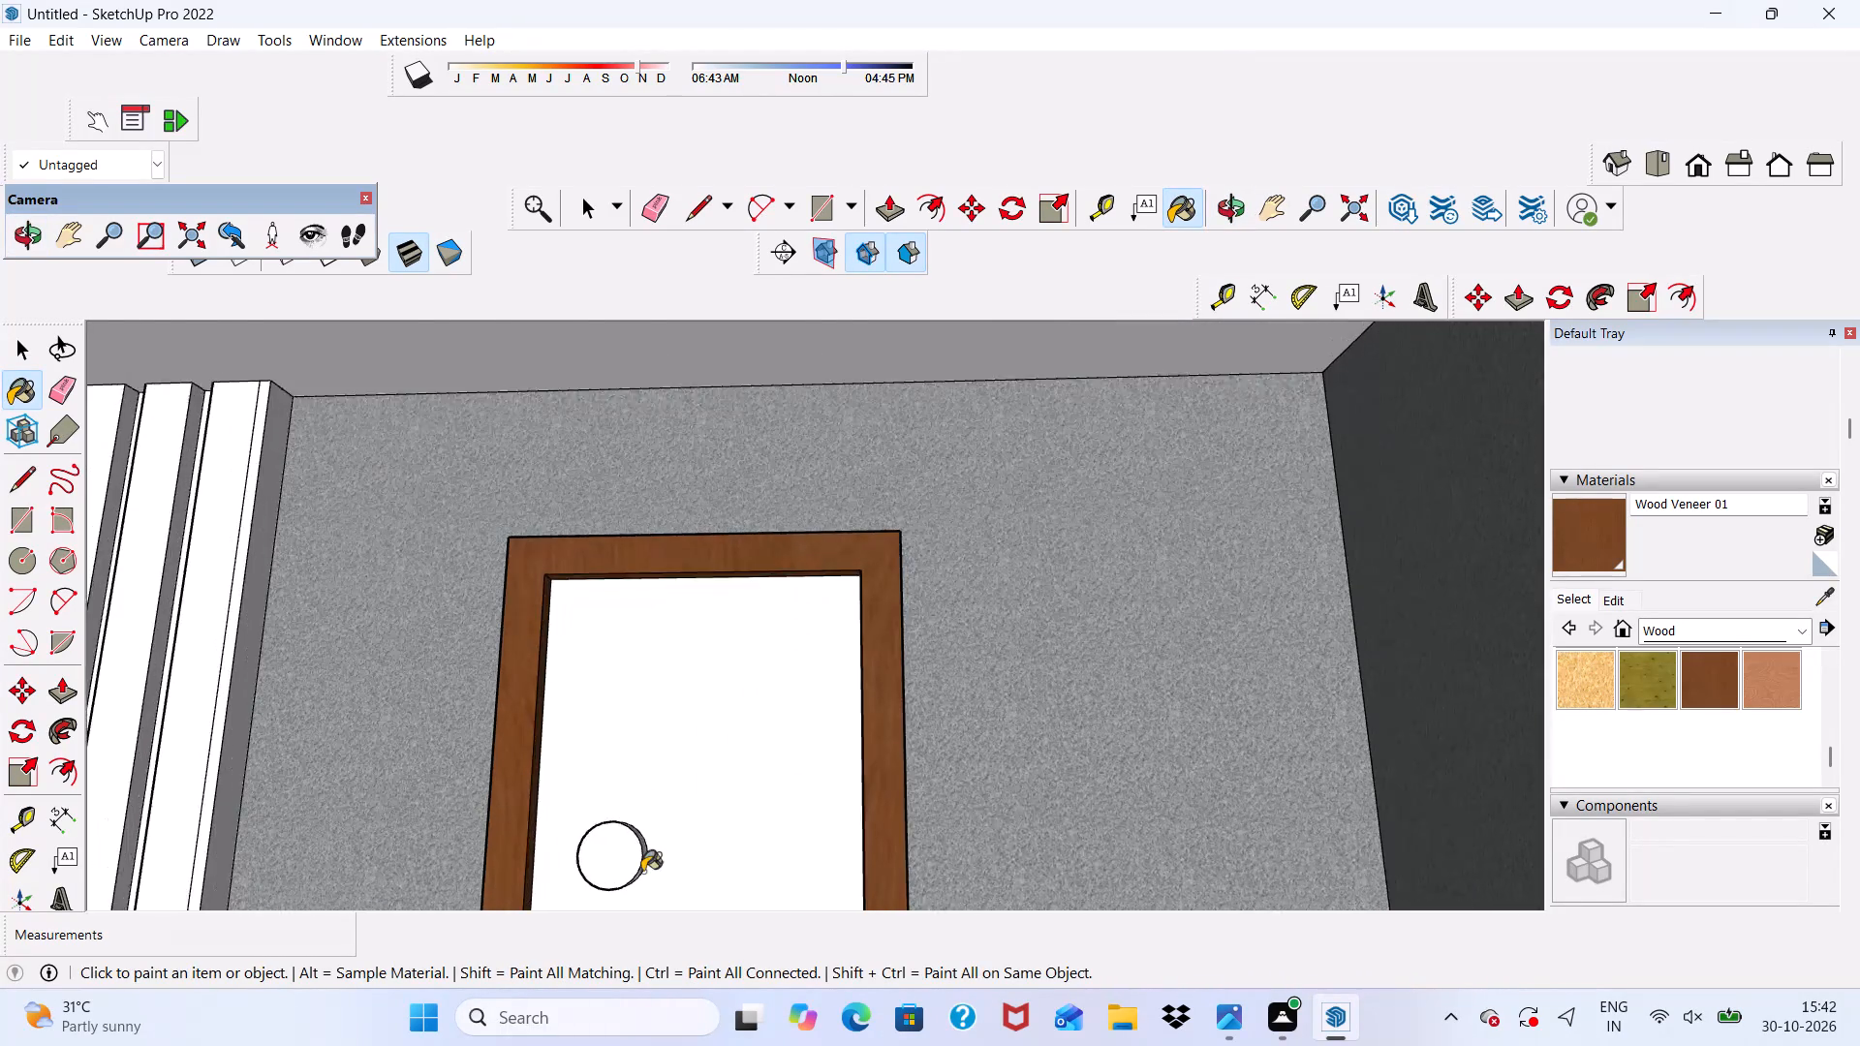
scroll(642, 872, up, 2)
click(616, 862)
scroll(653, 841, up, 5)
middle_drag(653, 841, 649, 877)
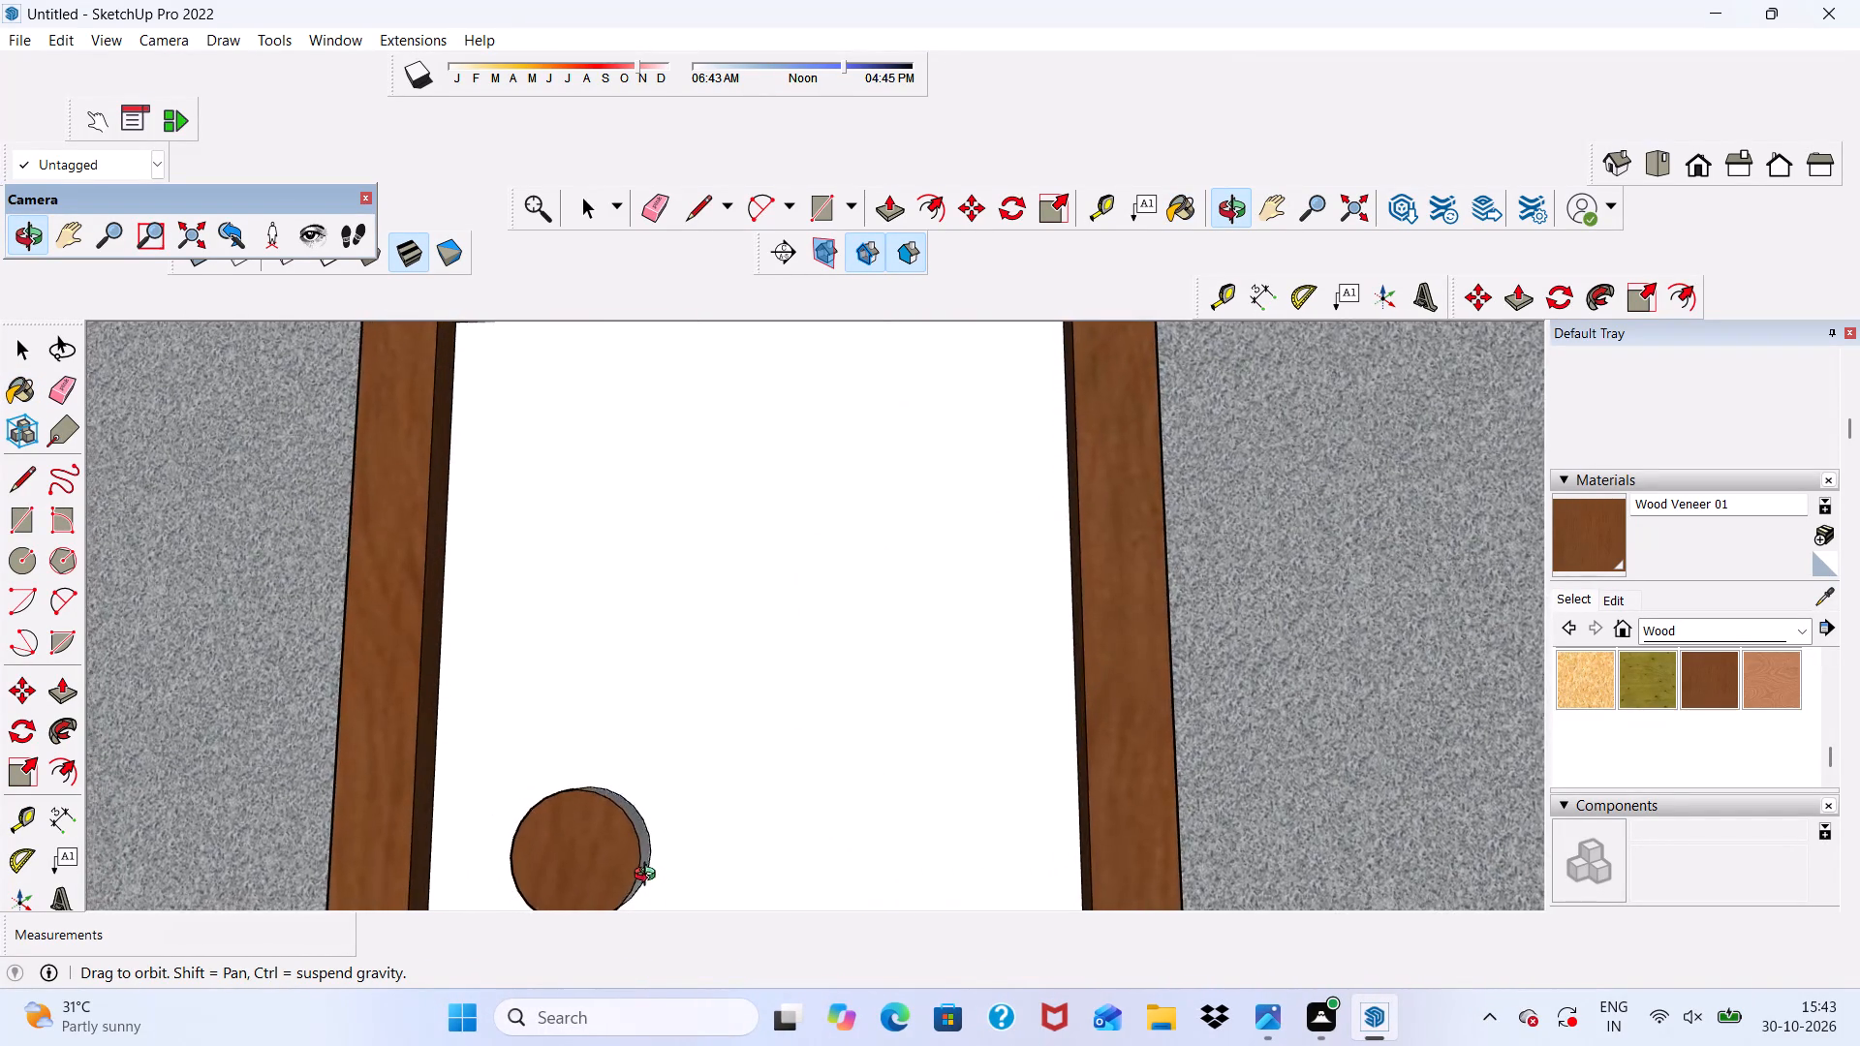
middle_drag(649, 877, 606, 951)
scroll(586, 919, up, 4)
scroll(634, 784, up, 6)
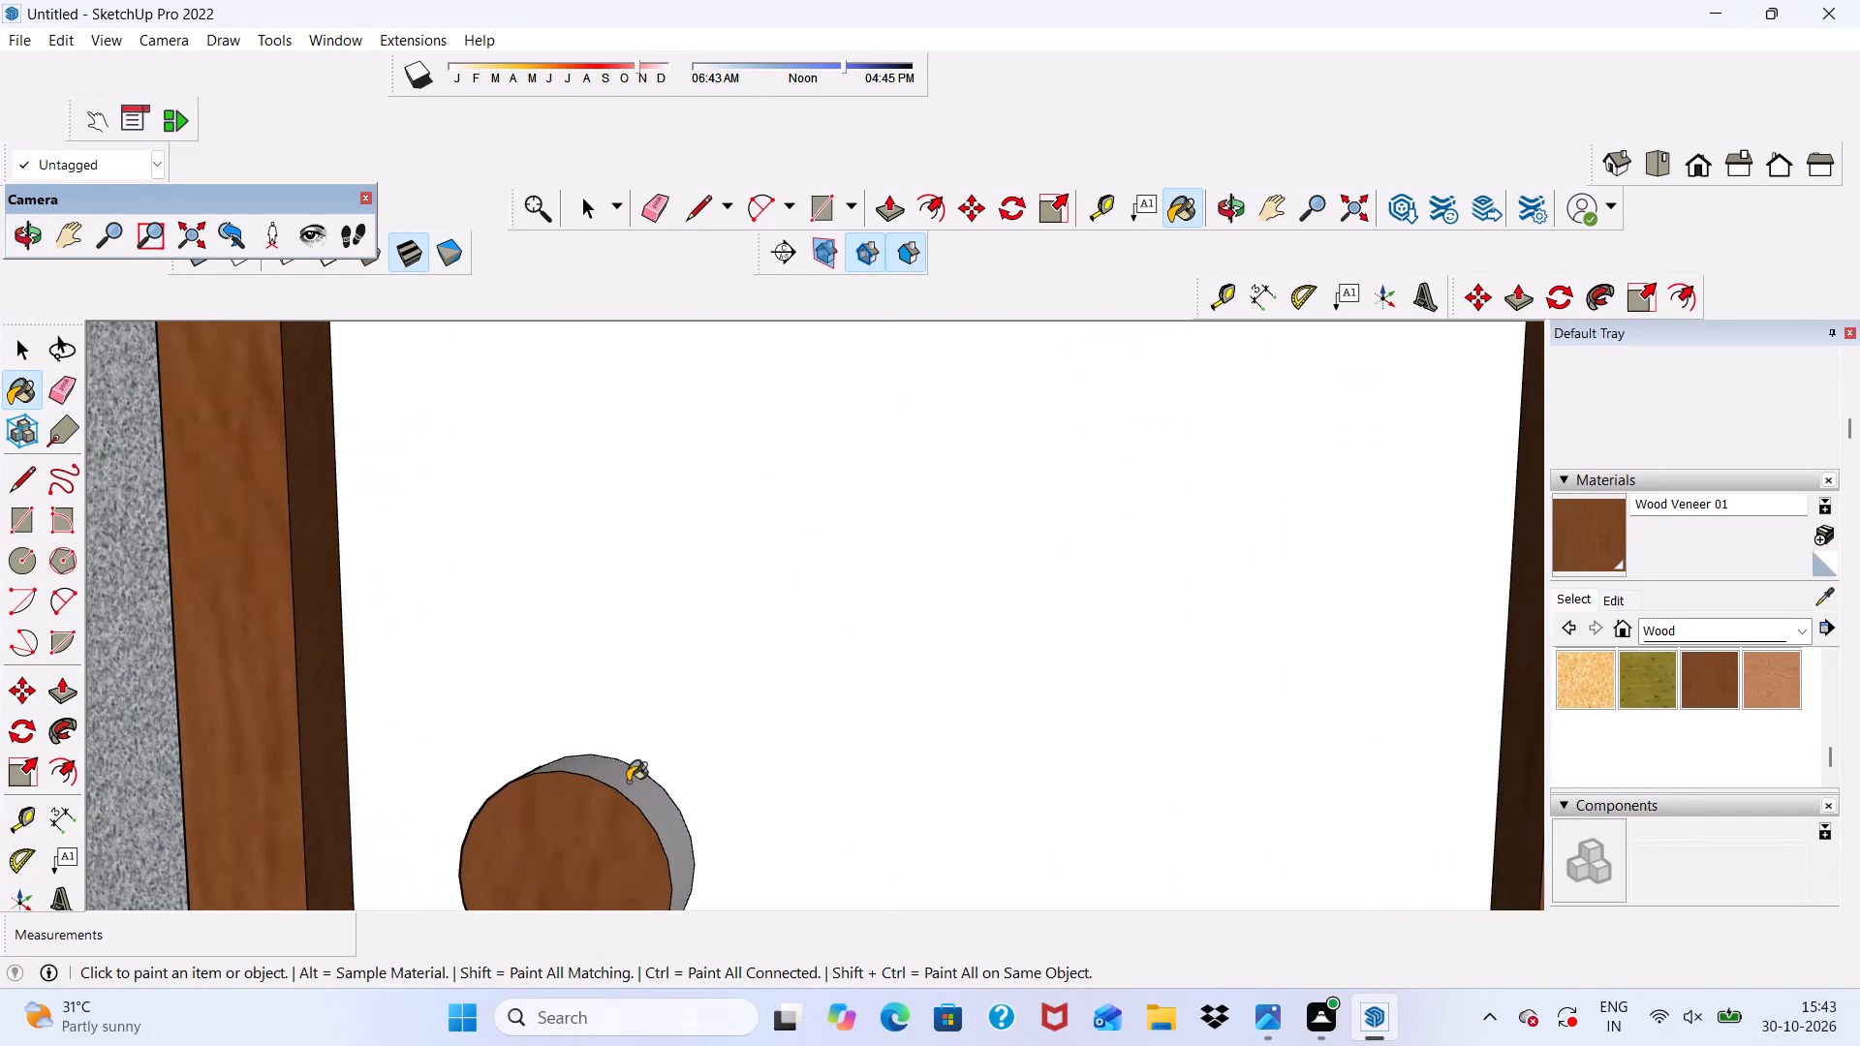
click(628, 782)
Paint the front face of the upper-floor balcony door's frame with Wood Veneer 01.
scroll(657, 752, down, 6)
scroll(847, 689, up, 1)
scroll(854, 638, down, 20)
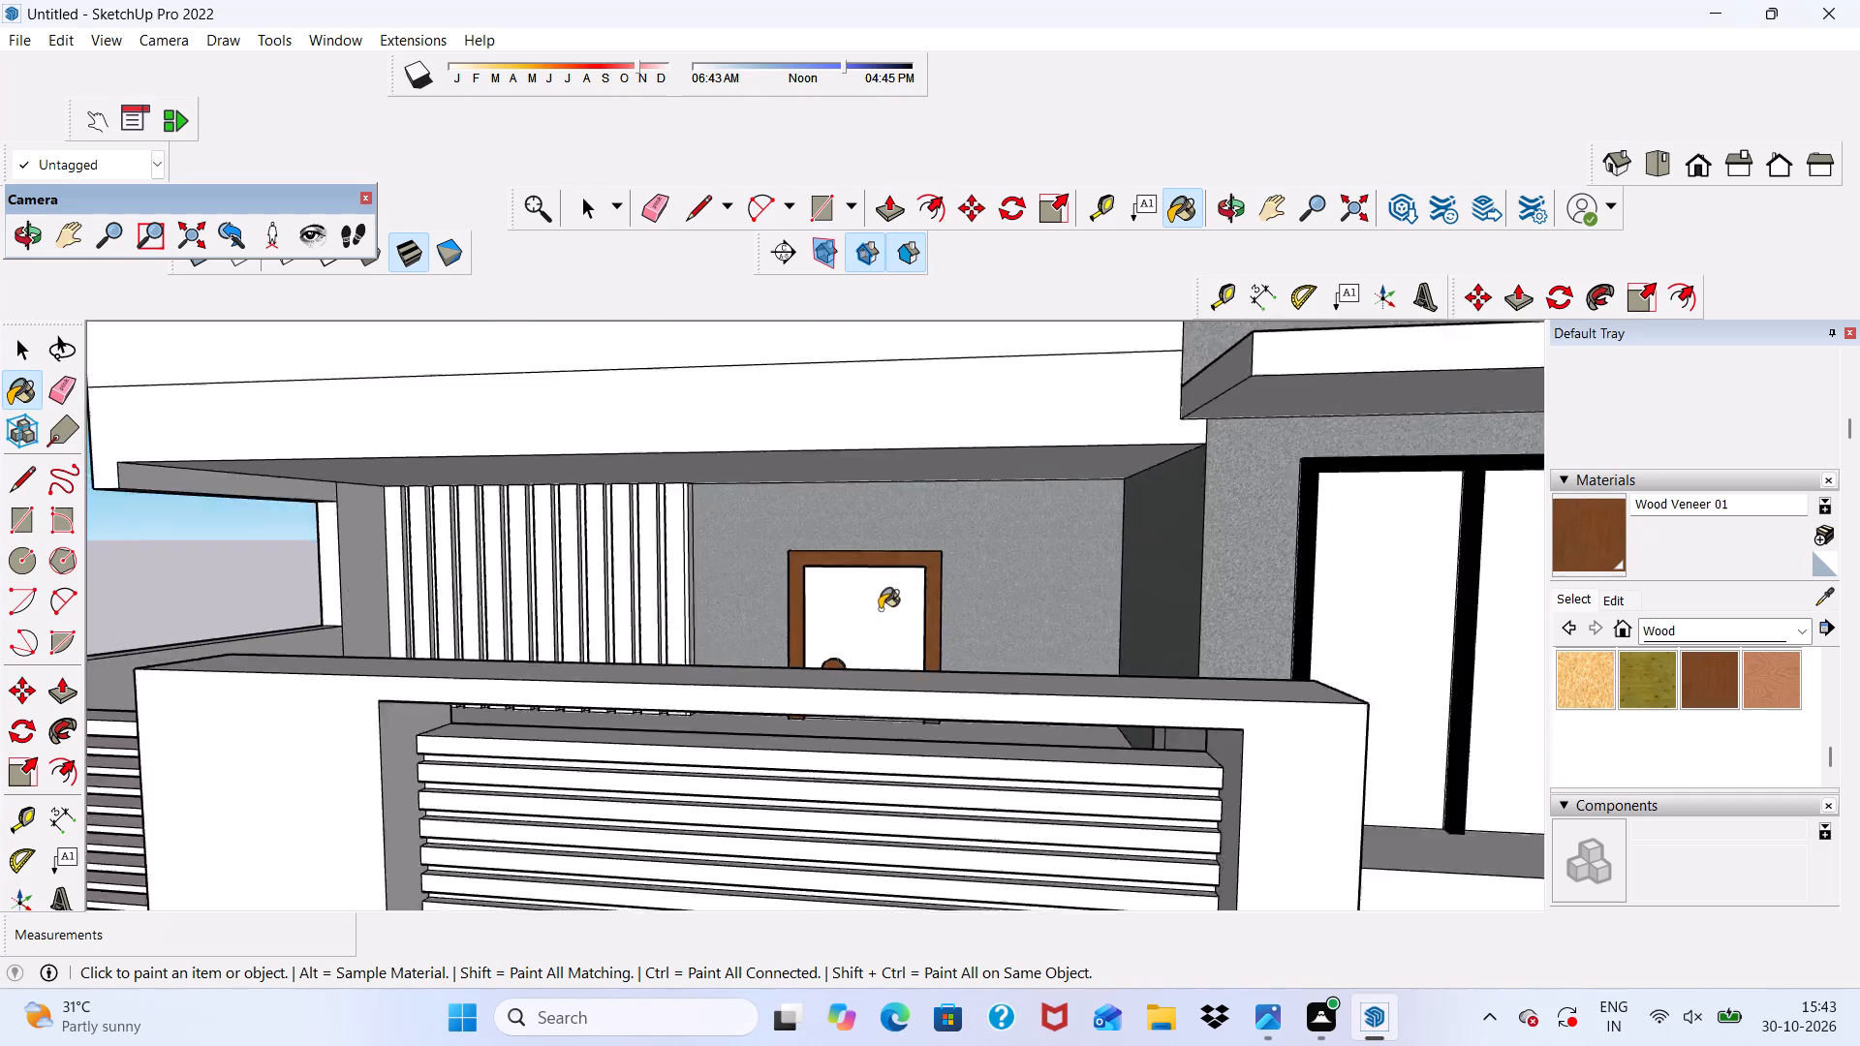
scroll(880, 609, down, 2)
middle_drag(866, 631, 1165, 335)
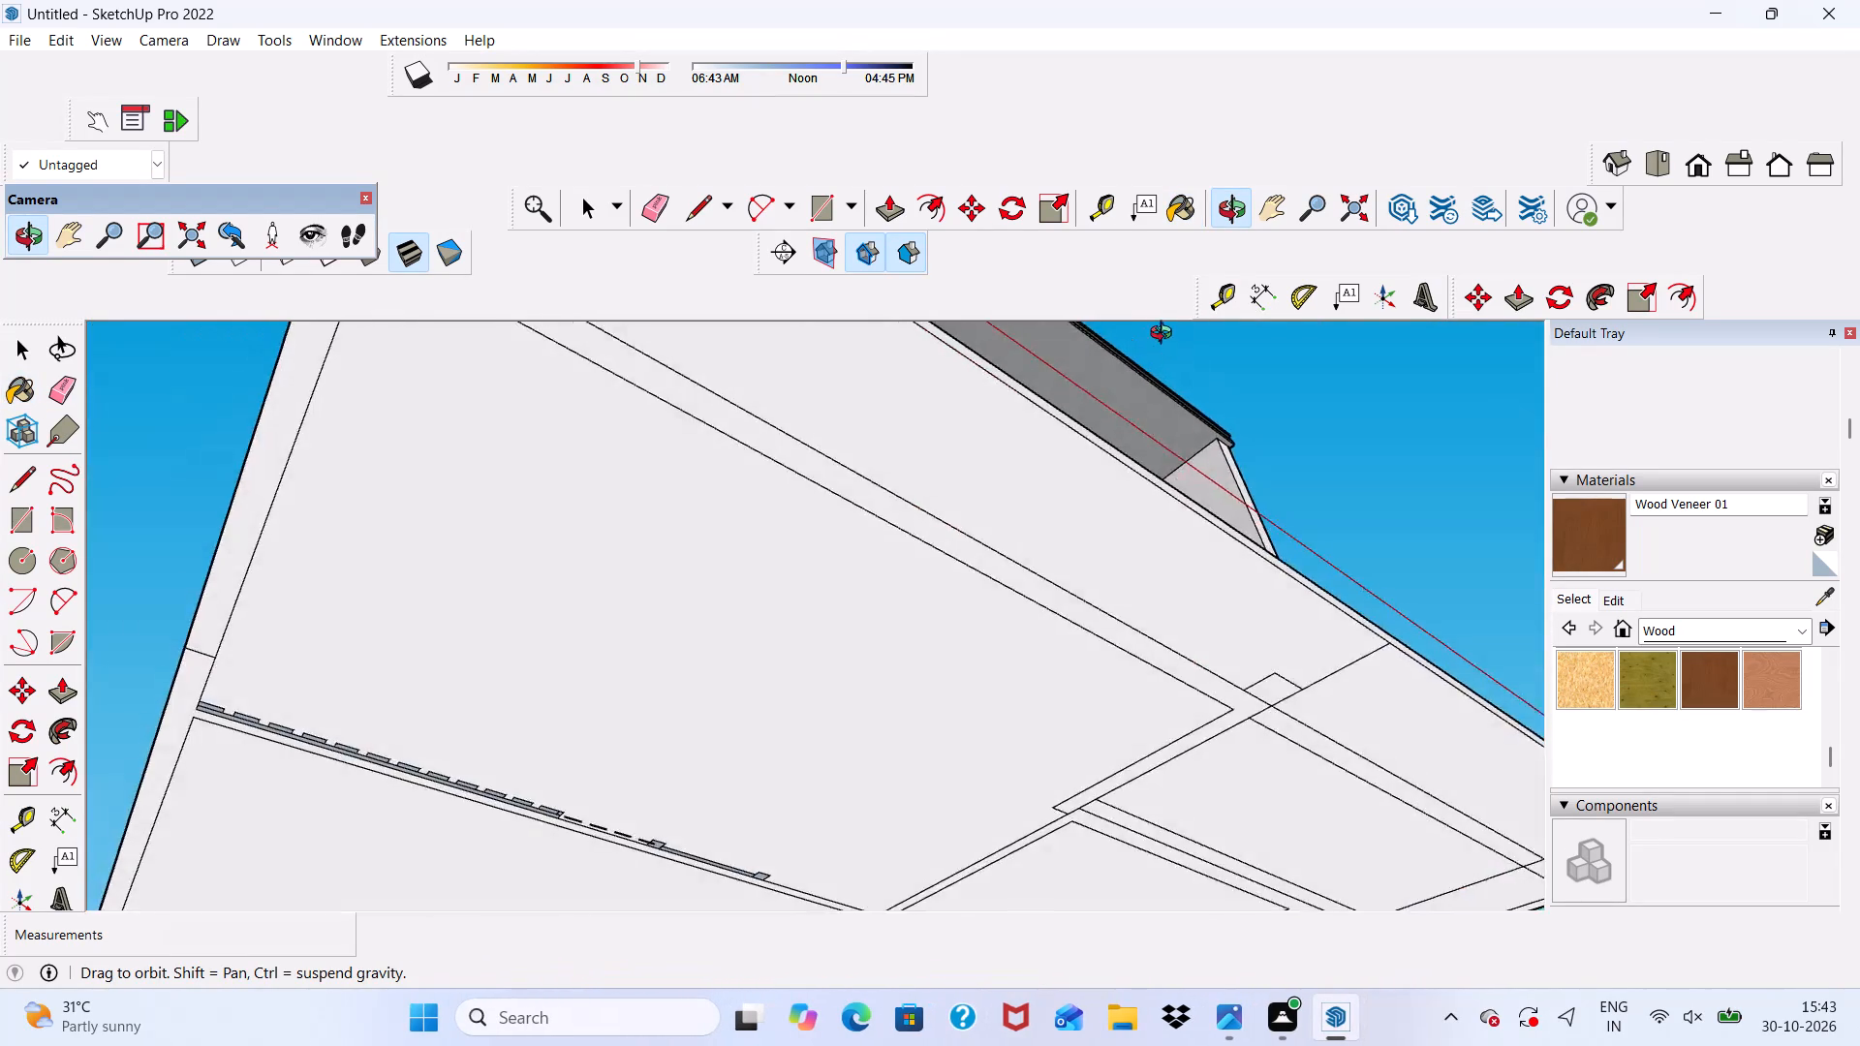
middle_drag(1165, 335, 920, 670)
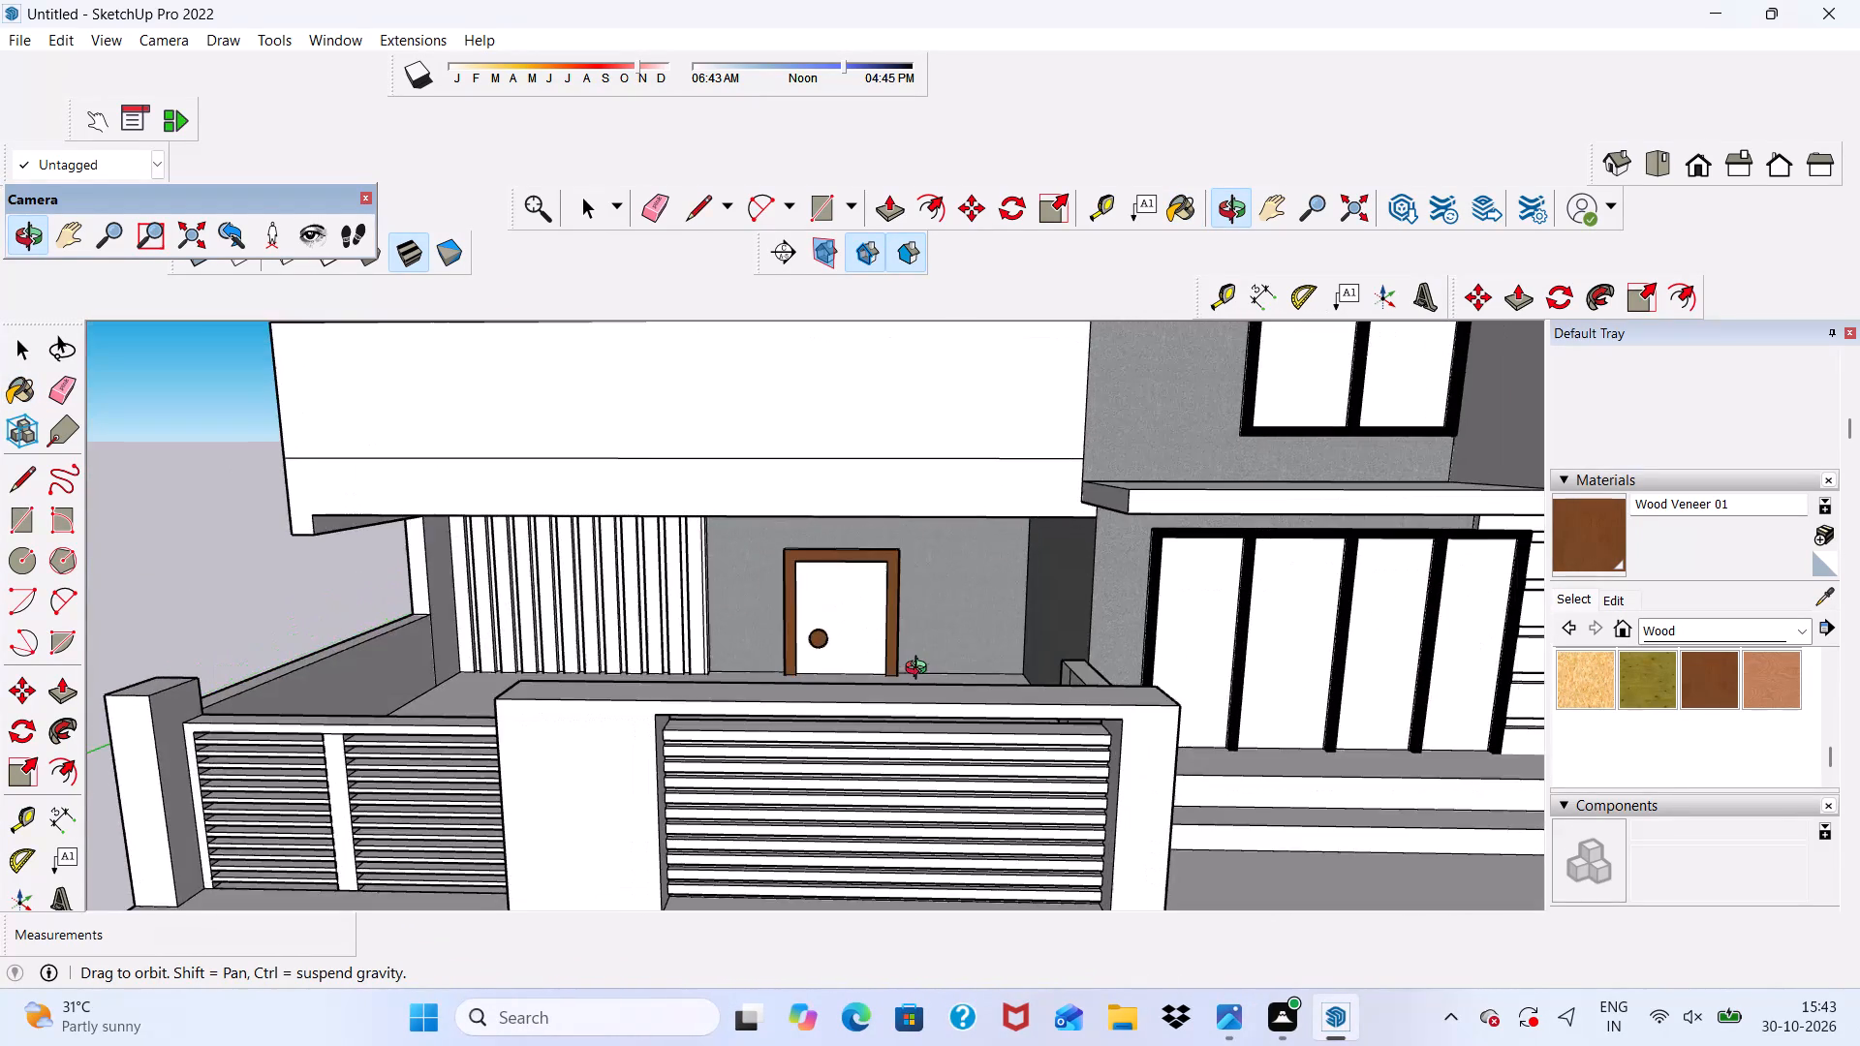
middle_drag(920, 670, 921, 670)
scroll(903, 652, down, 11)
scroll(739, 585, up, 2)
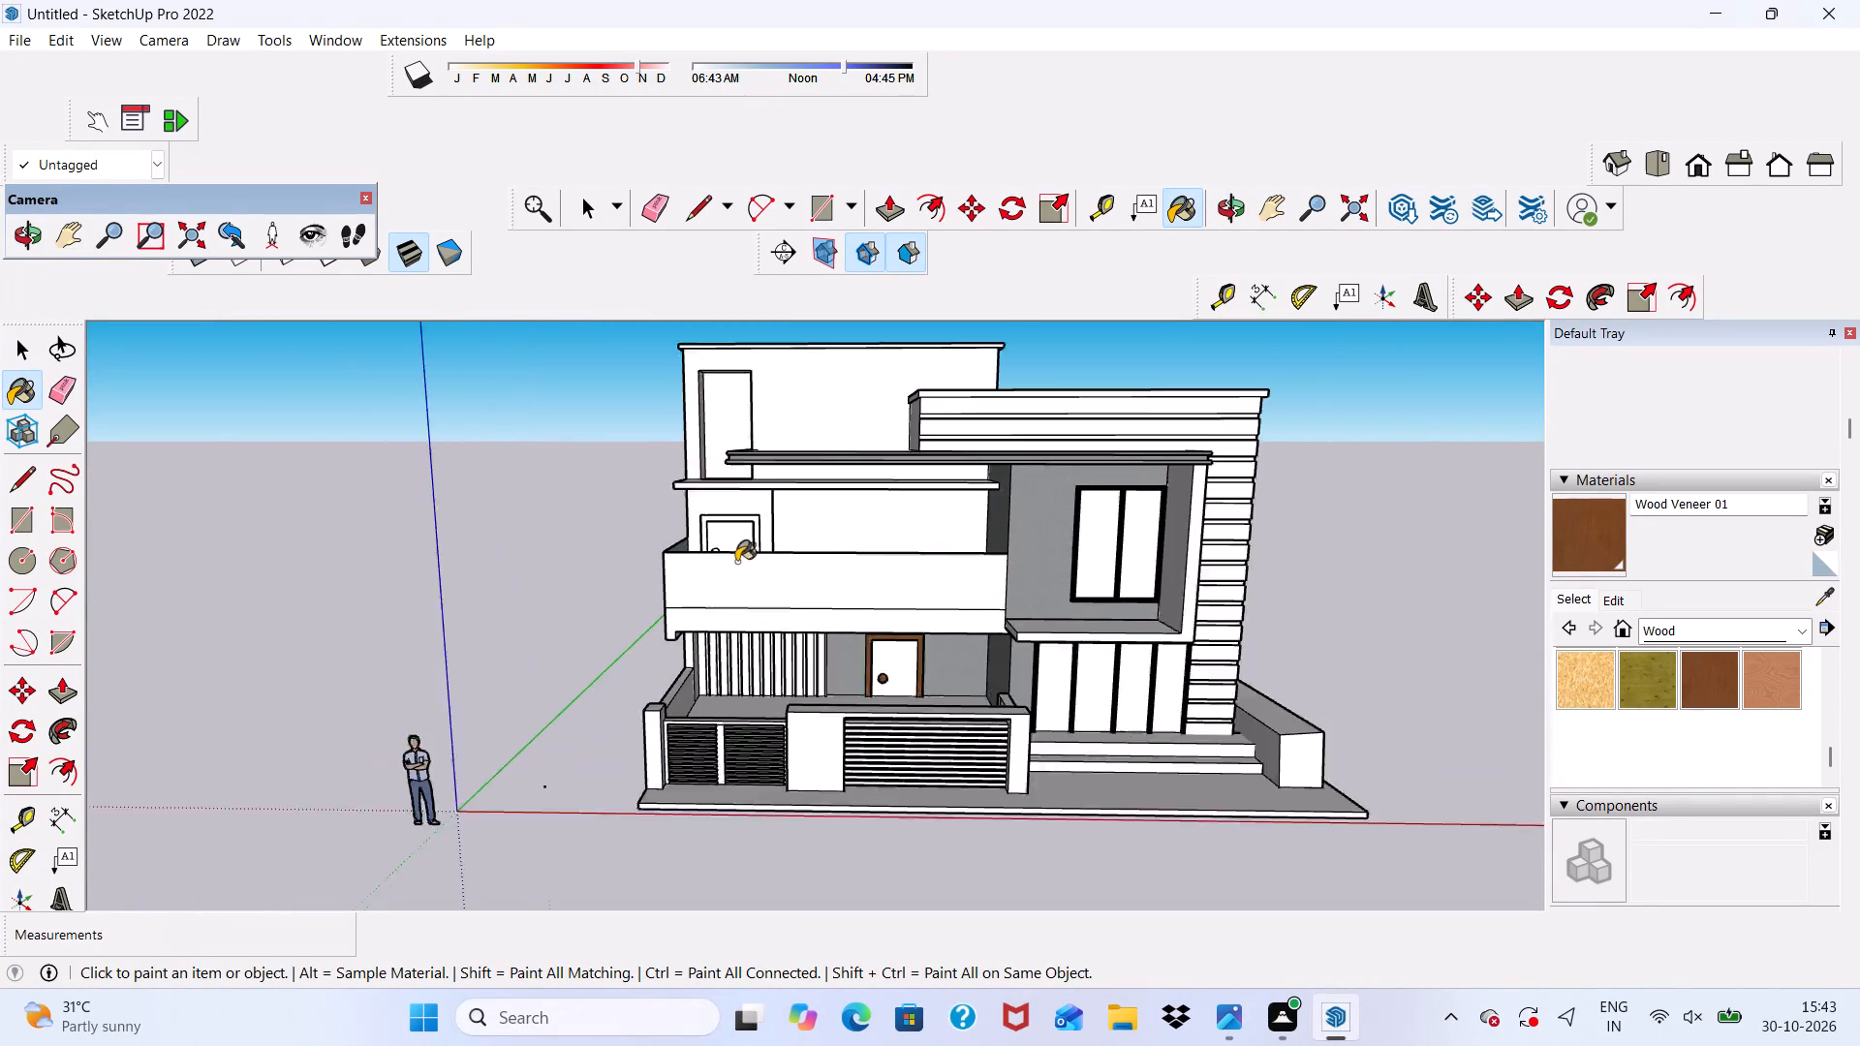
scroll(736, 562, up, 2)
scroll(747, 480, up, 16)
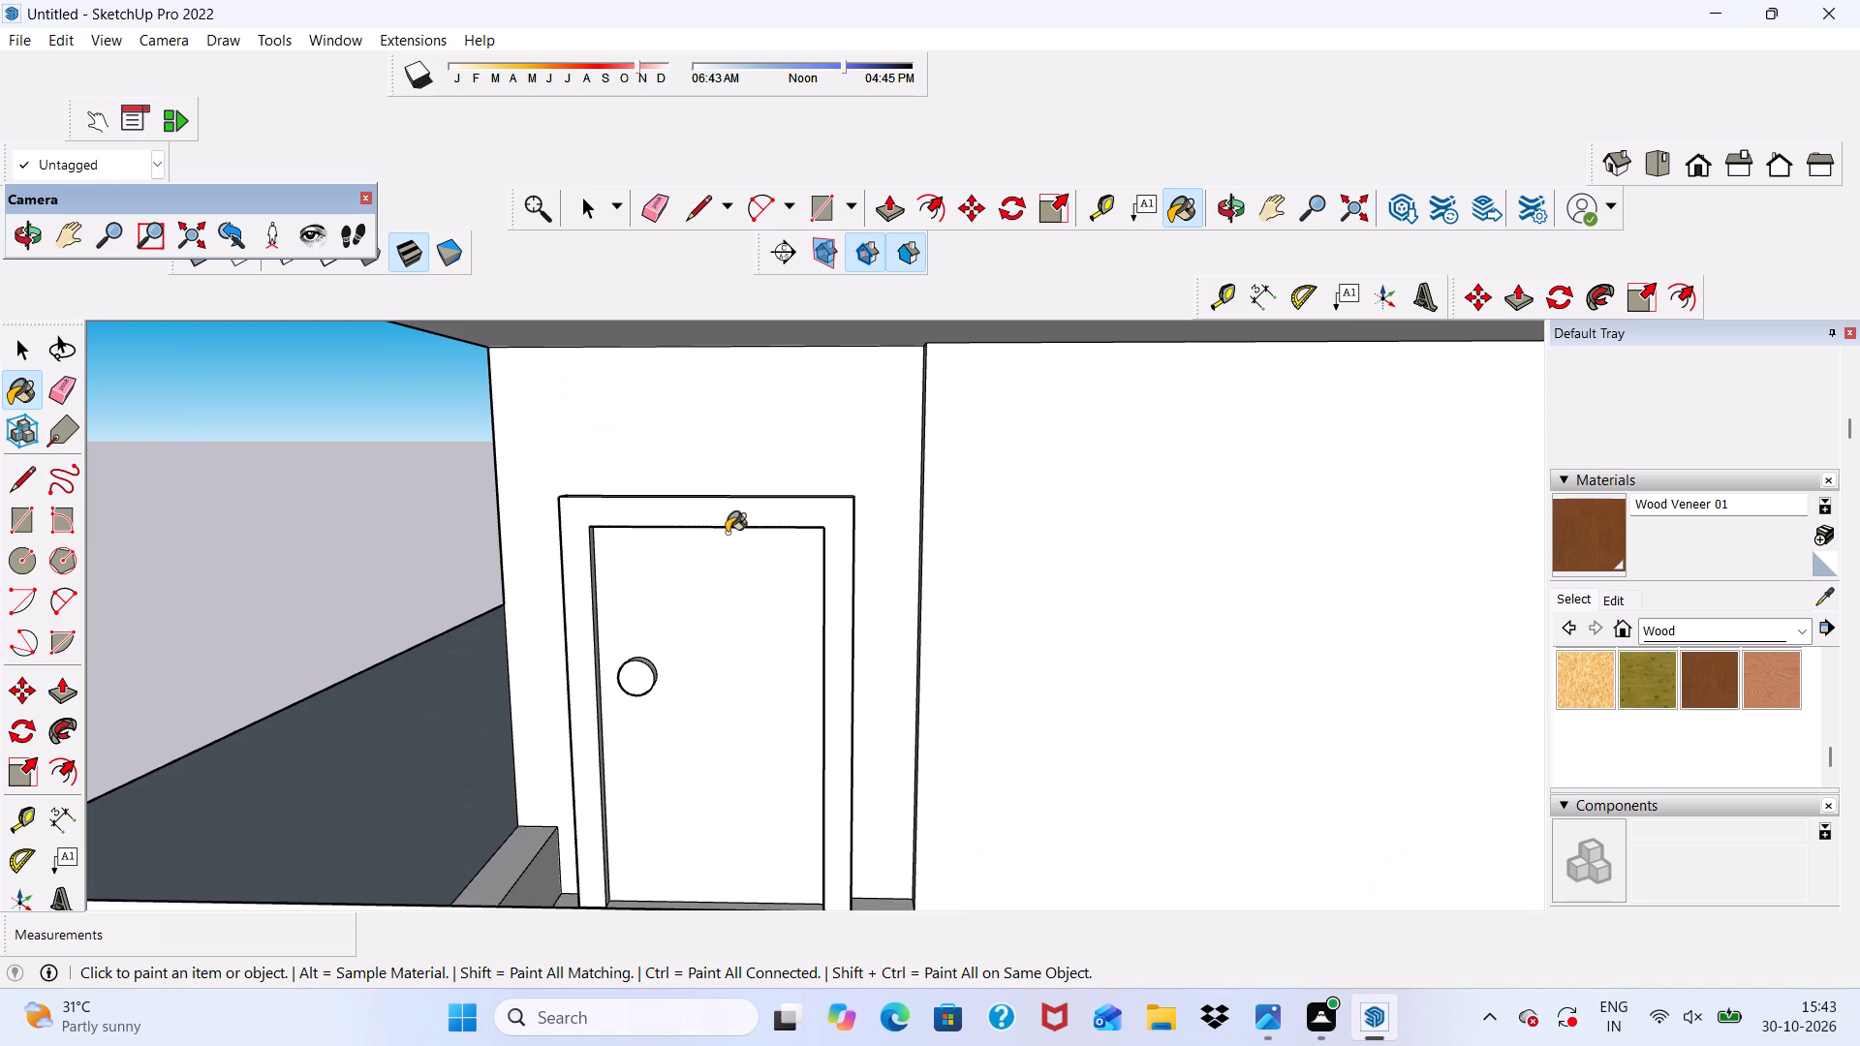
scroll(727, 533, up, 2)
click(745, 504)
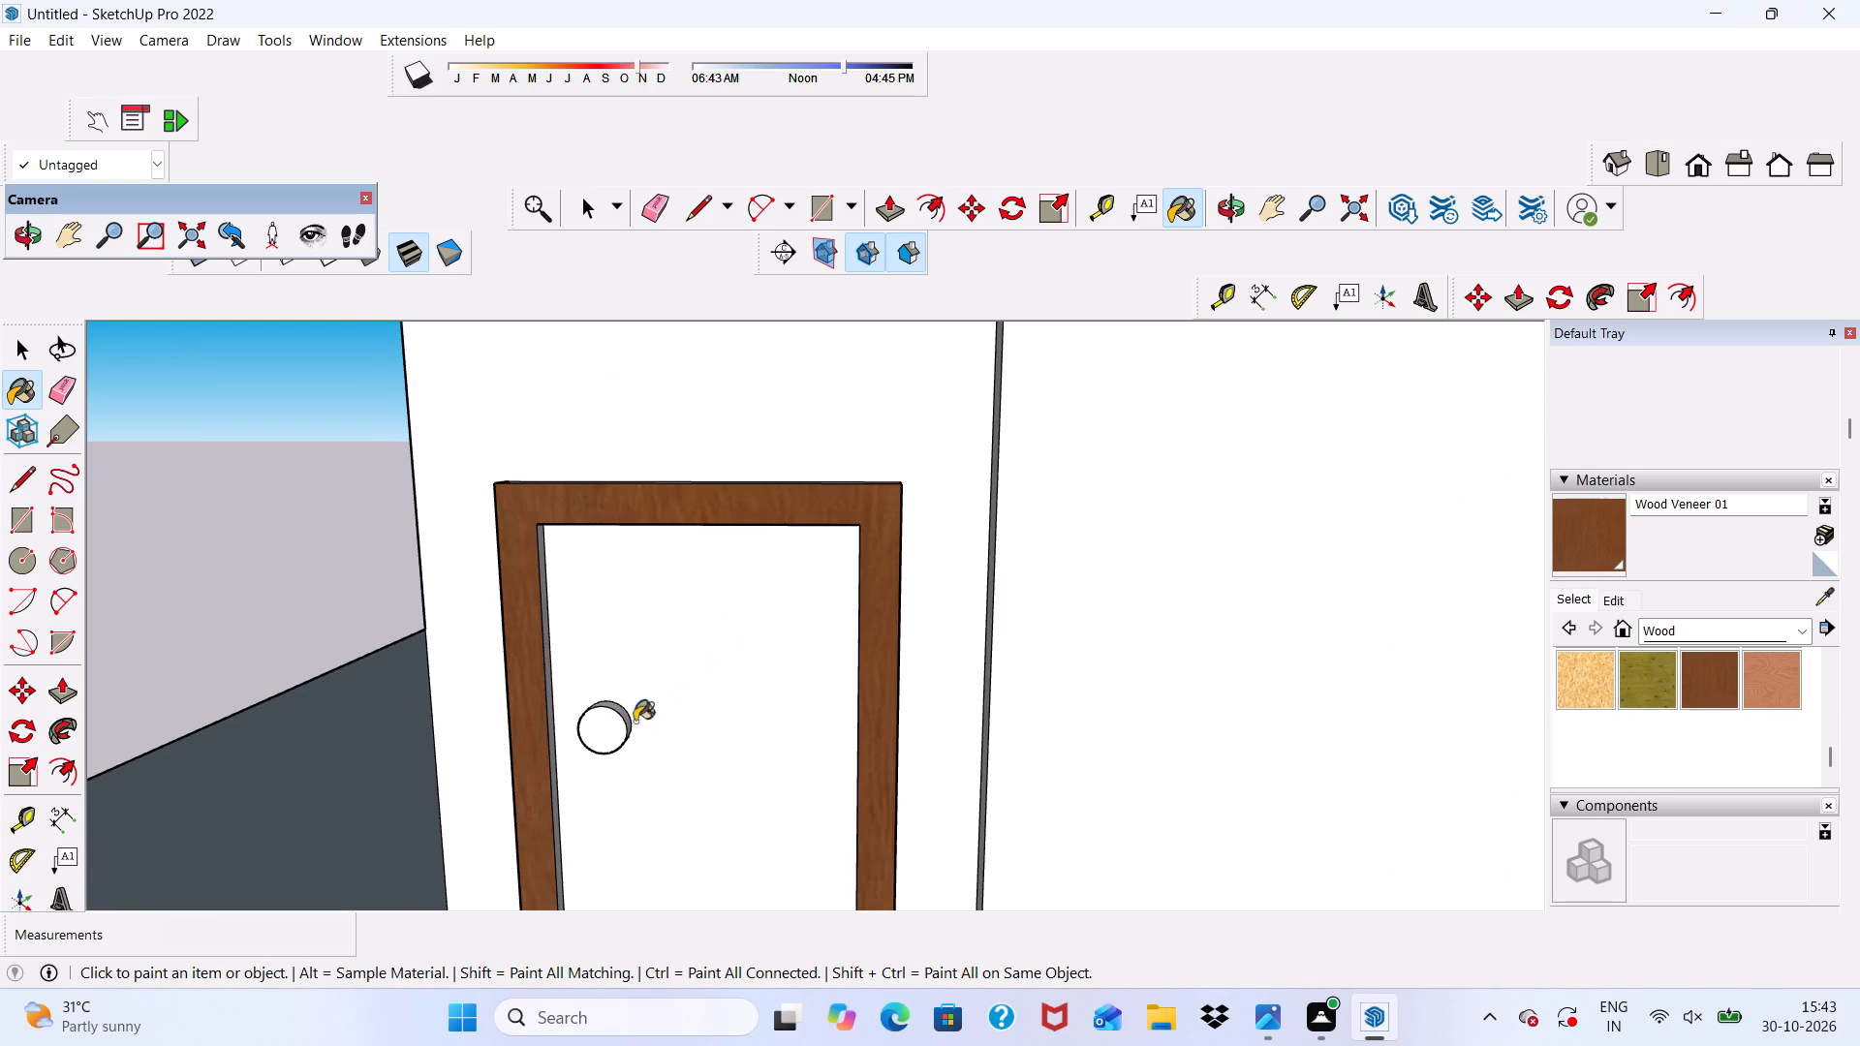
Paint the front face of the upper-floor door's knob and the inner jamb reveal beside it with Wood Veneer 01.
scroll(621, 725, up, 4)
click(604, 722)
scroll(620, 705, up, 6)
click(620, 705)
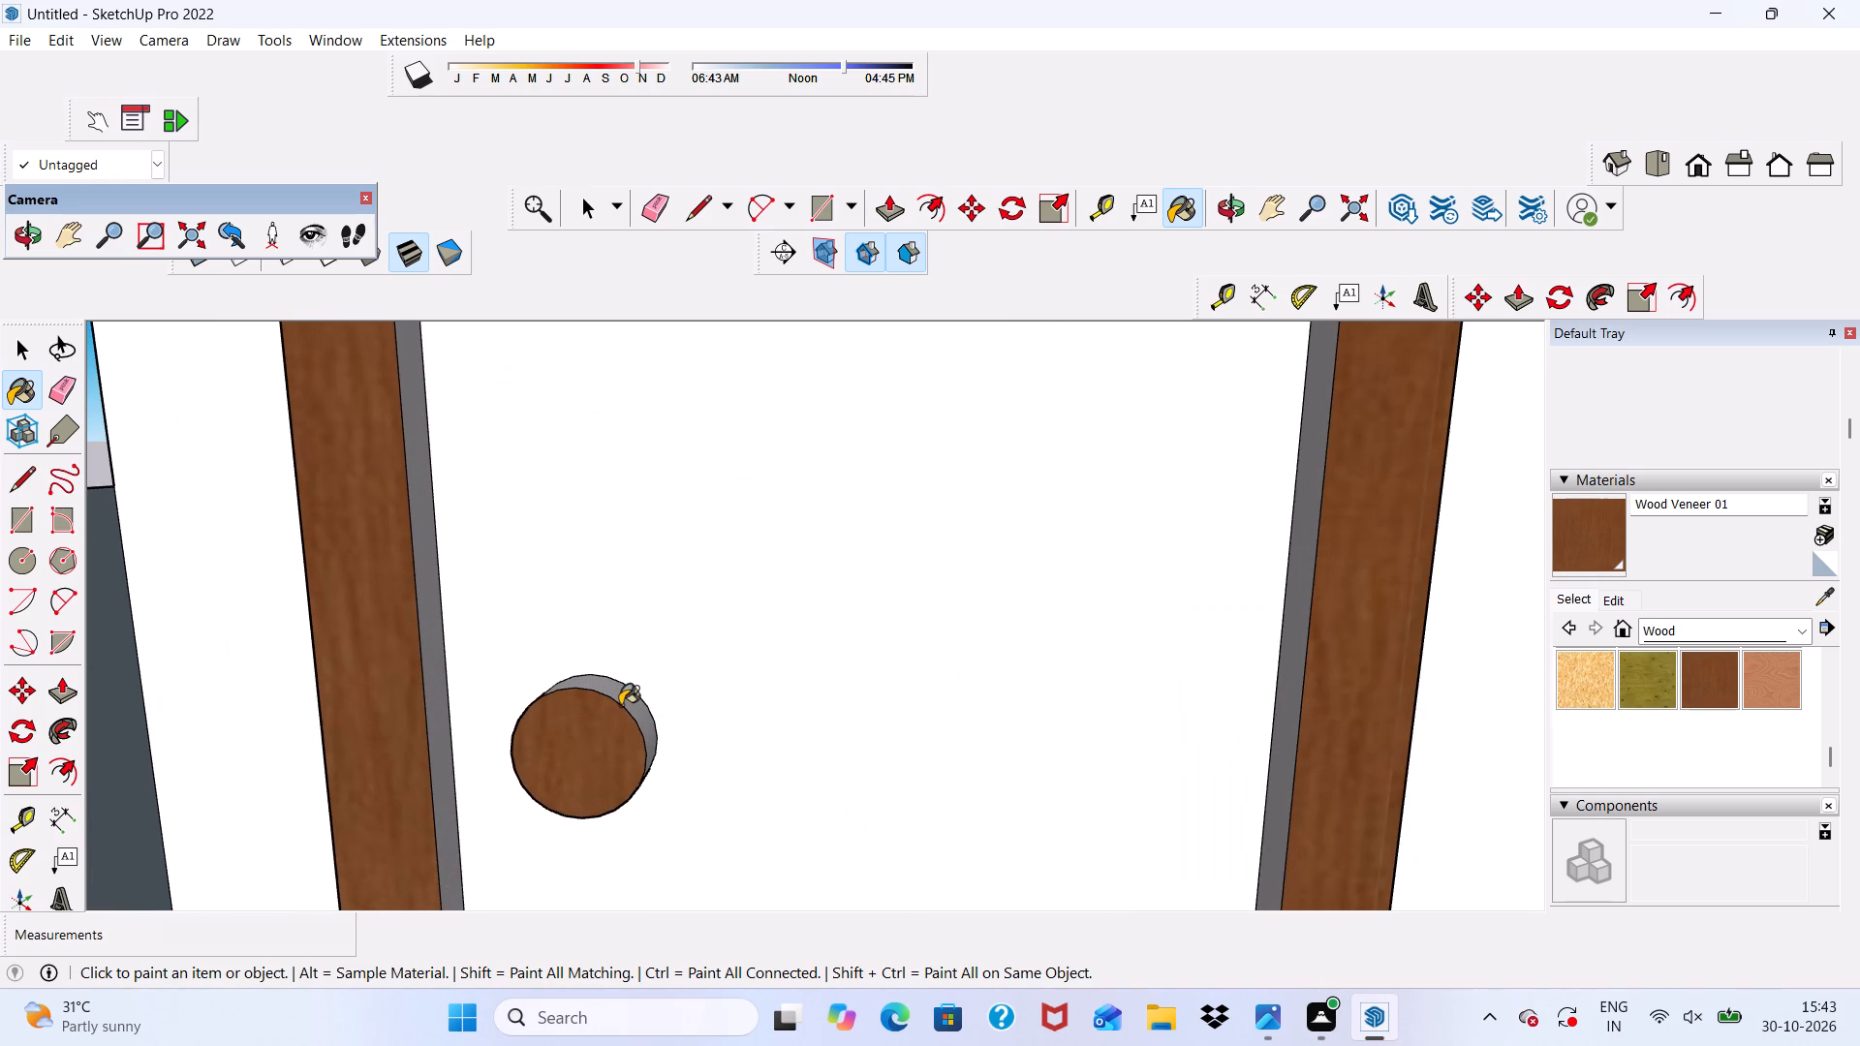
scroll(560, 722, up, 2)
scroll(375, 723, up, 1)
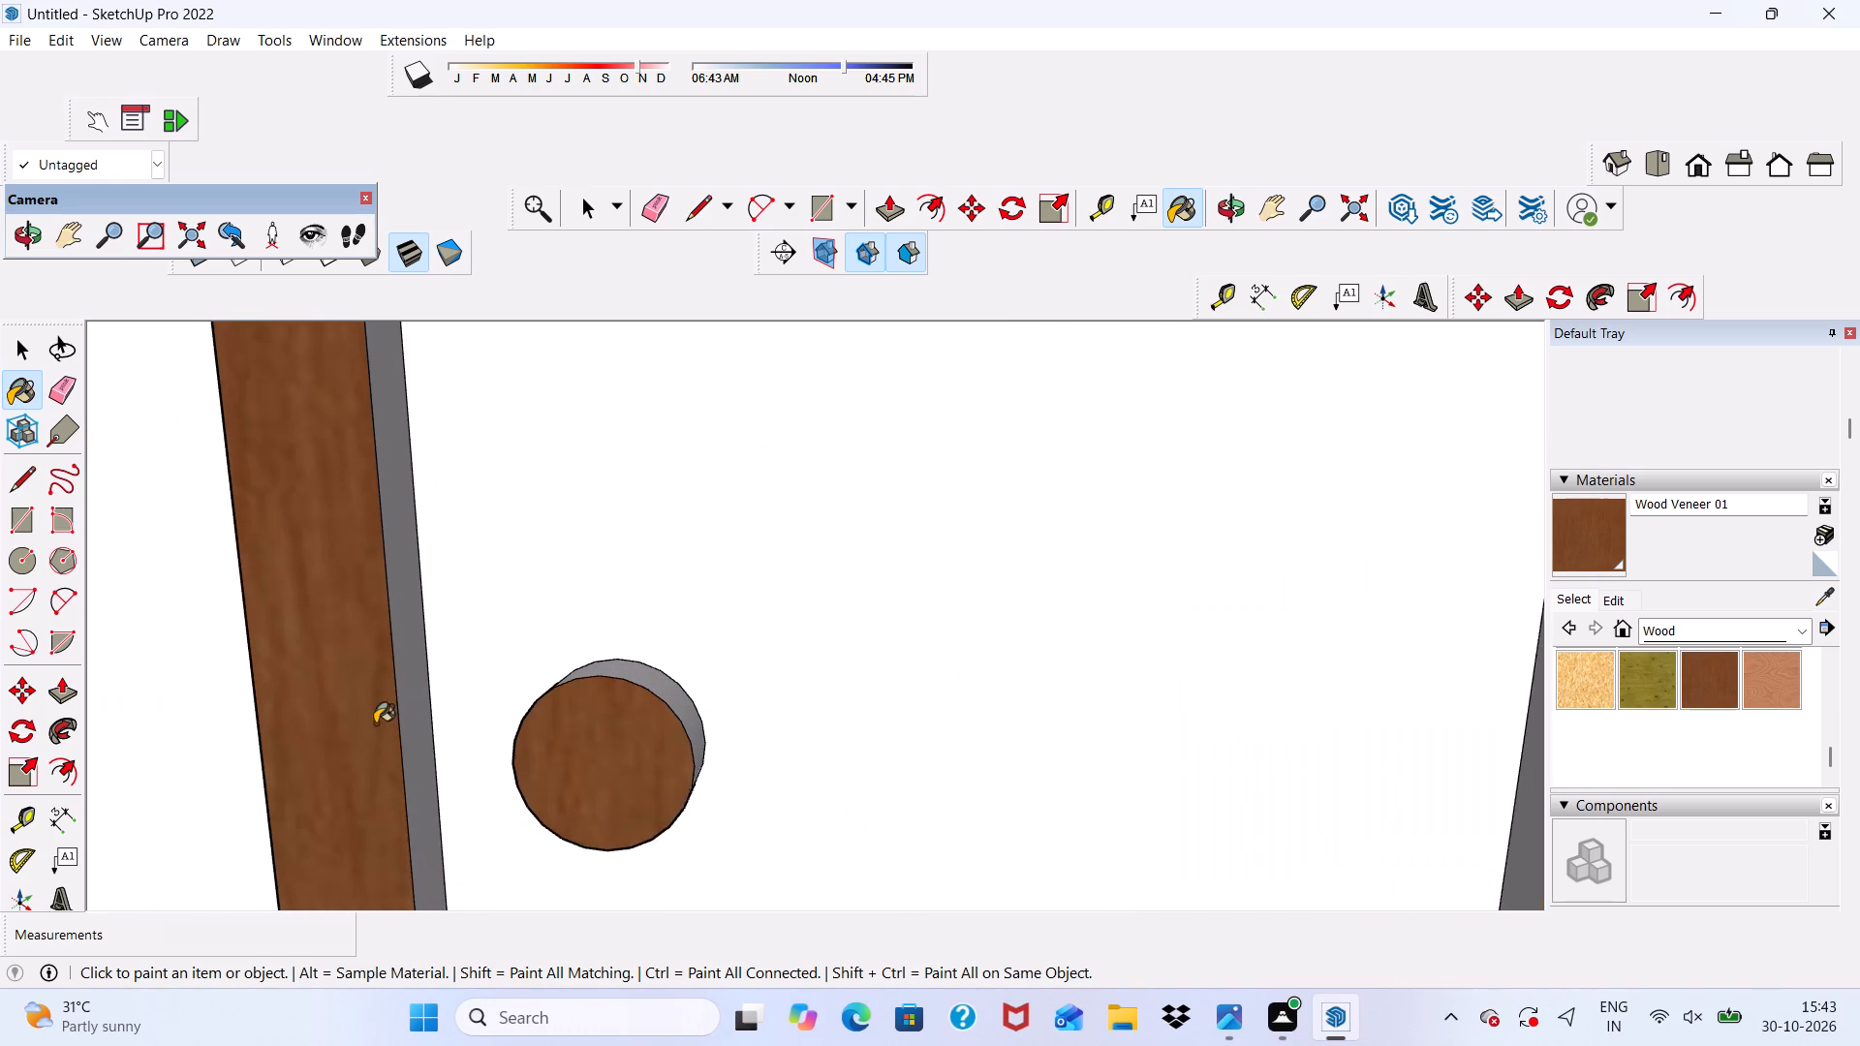
scroll(375, 723, up, 2)
click(413, 712)
Paint the curved side of the upper-floor balcony door's round knob with Wood Veneer 01.
scroll(587, 695, up, 1)
click(639, 667)
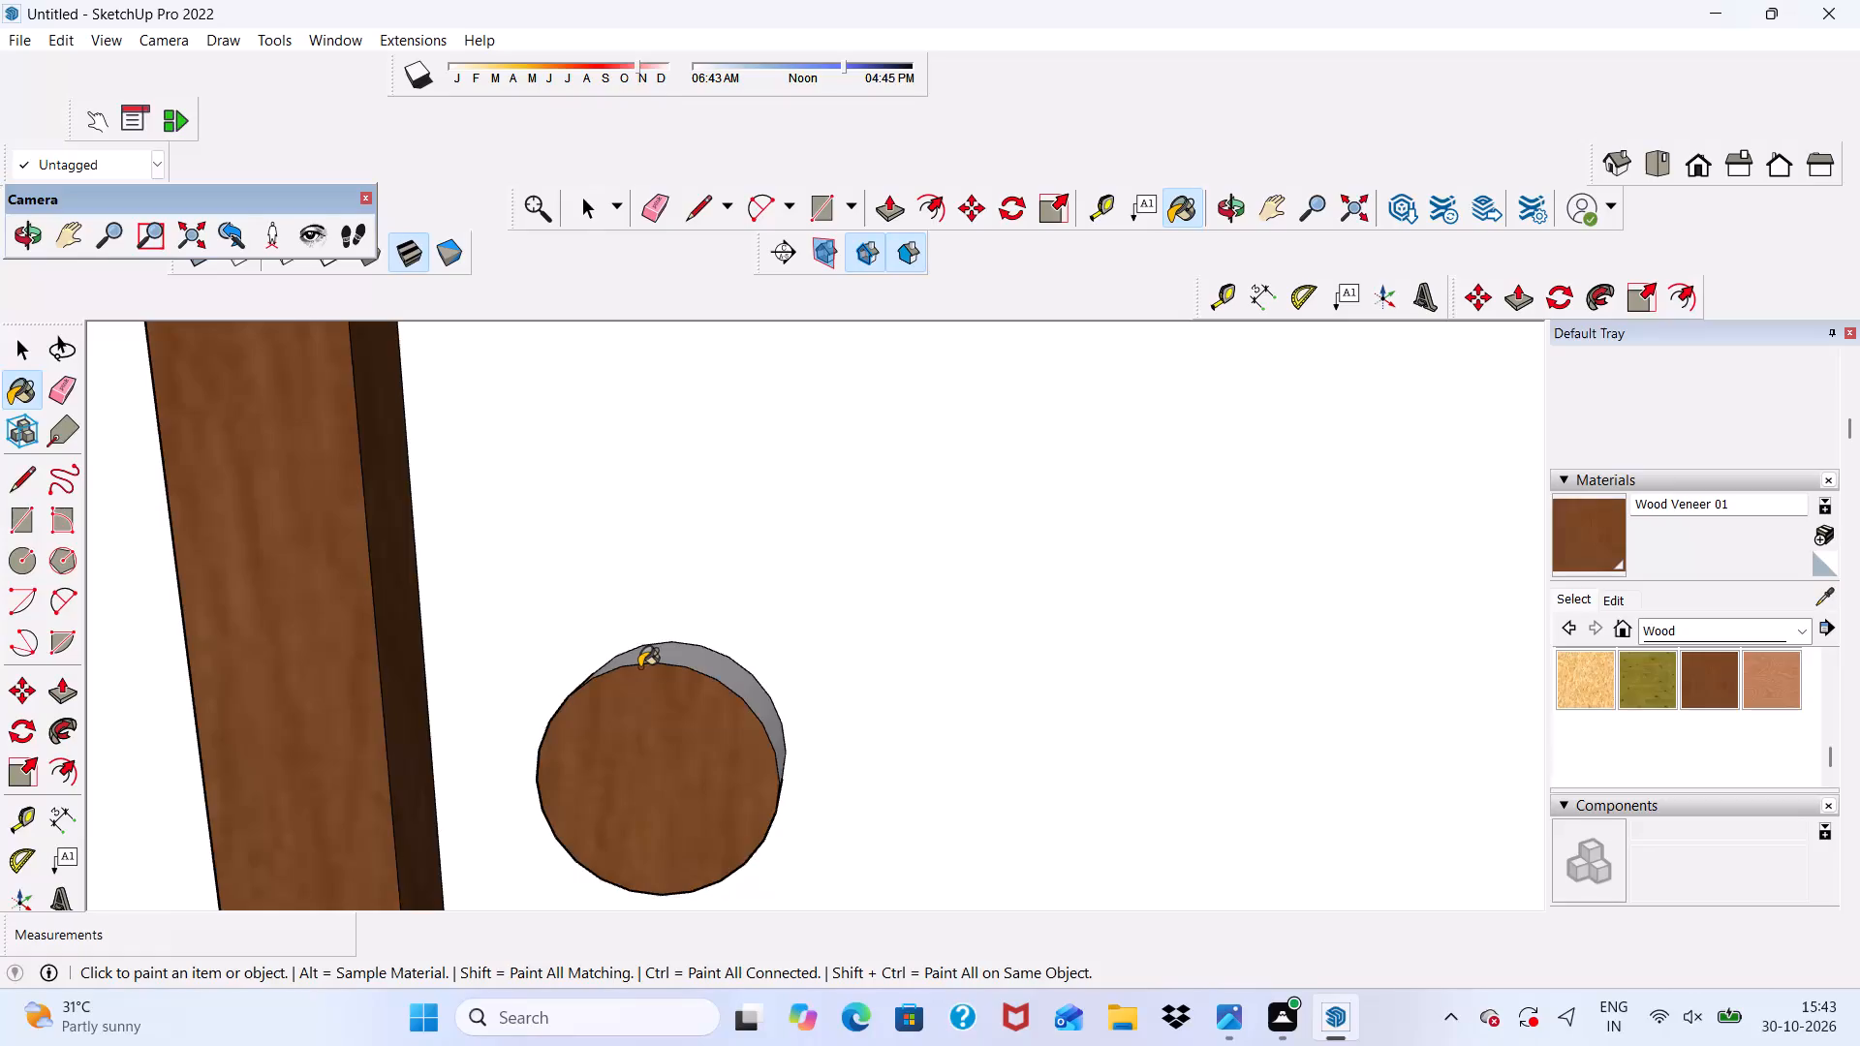
scroll(556, 684, down, 5)
scroll(647, 685, up, 5)
click(650, 682)
scroll(646, 682, down, 5)
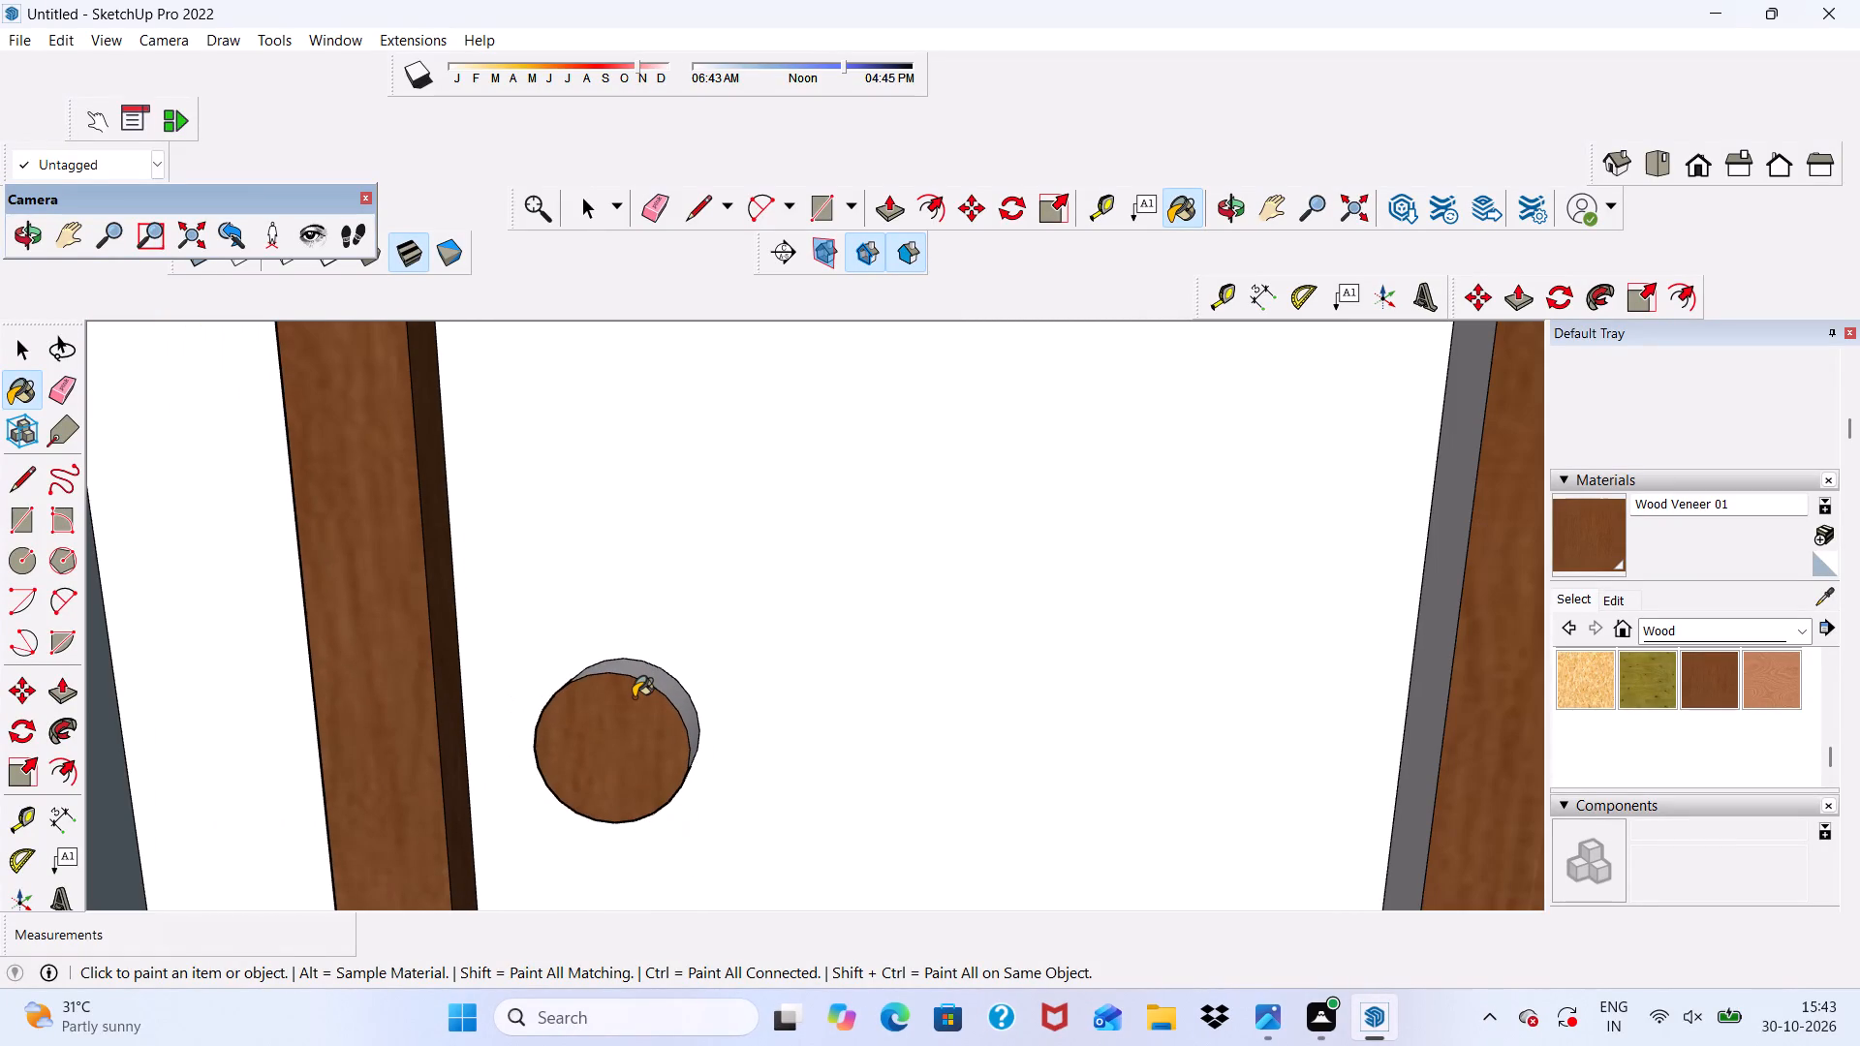
middle_drag(634, 697, 748, 664)
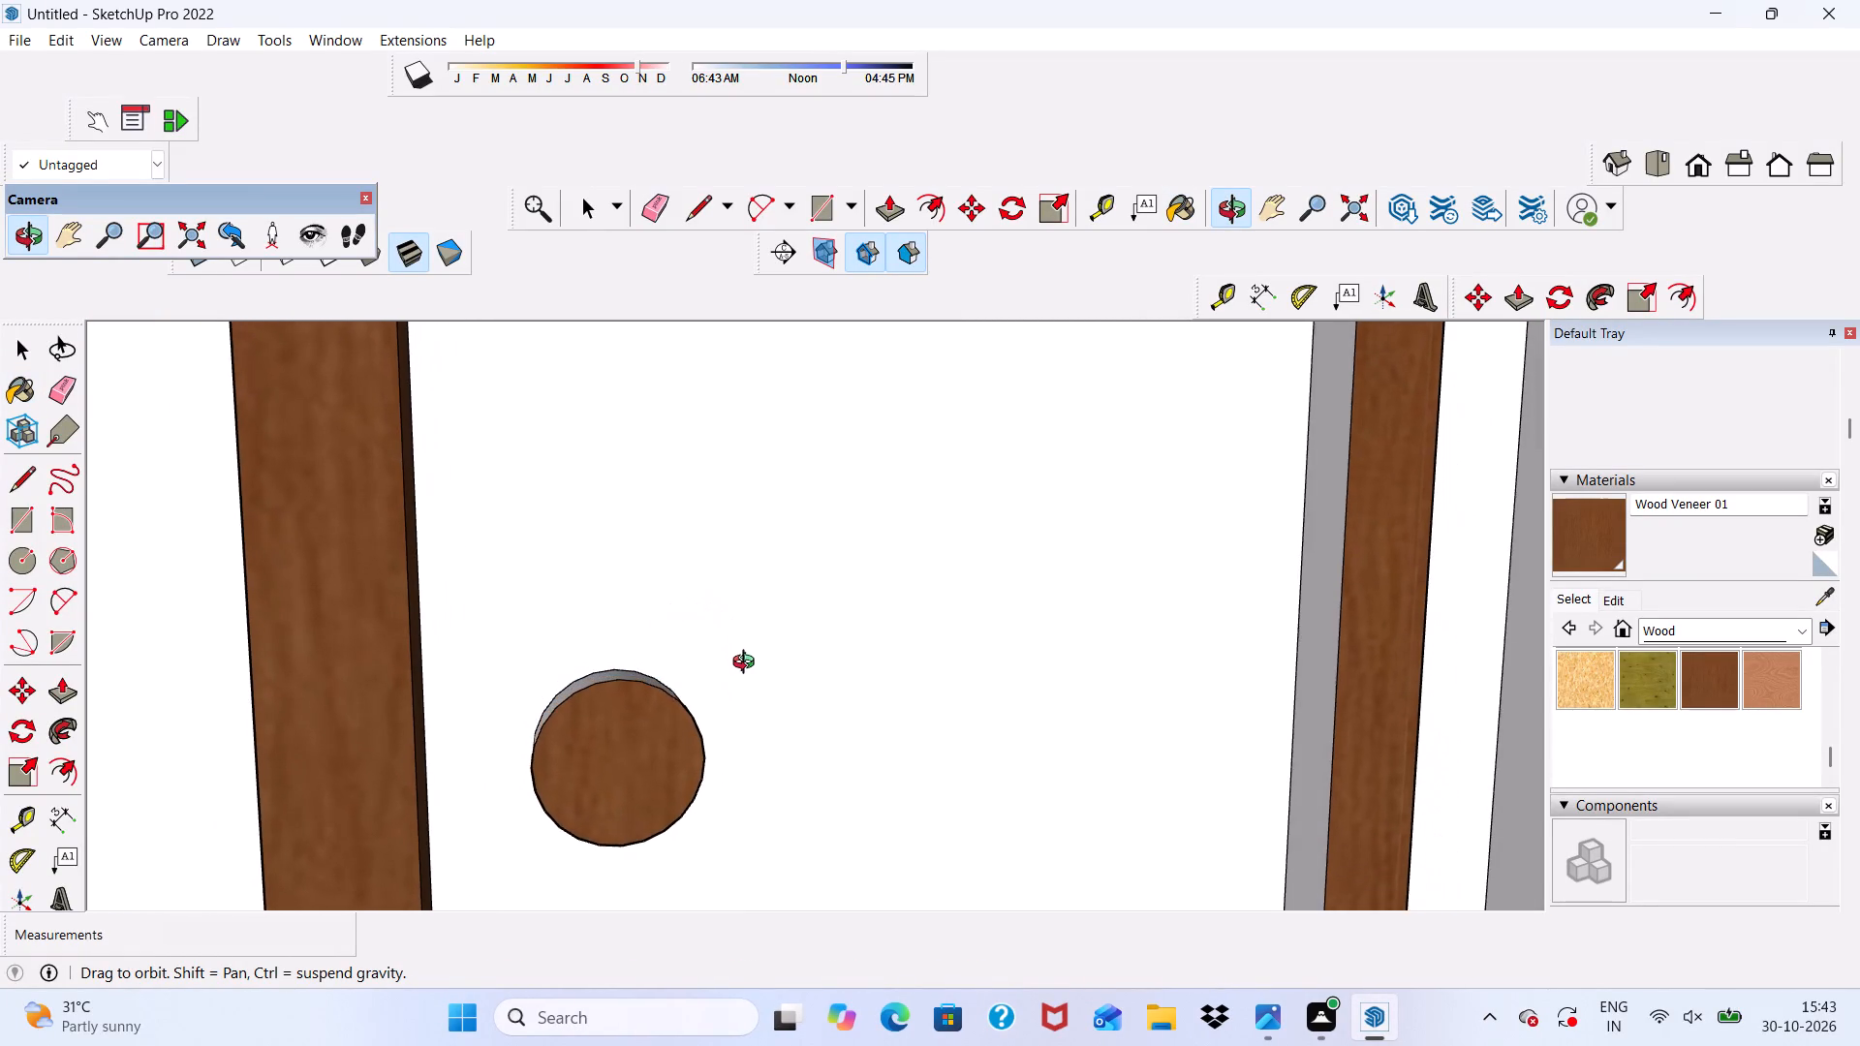
middle_drag(748, 664, 749, 692)
scroll(724, 708, up, 4)
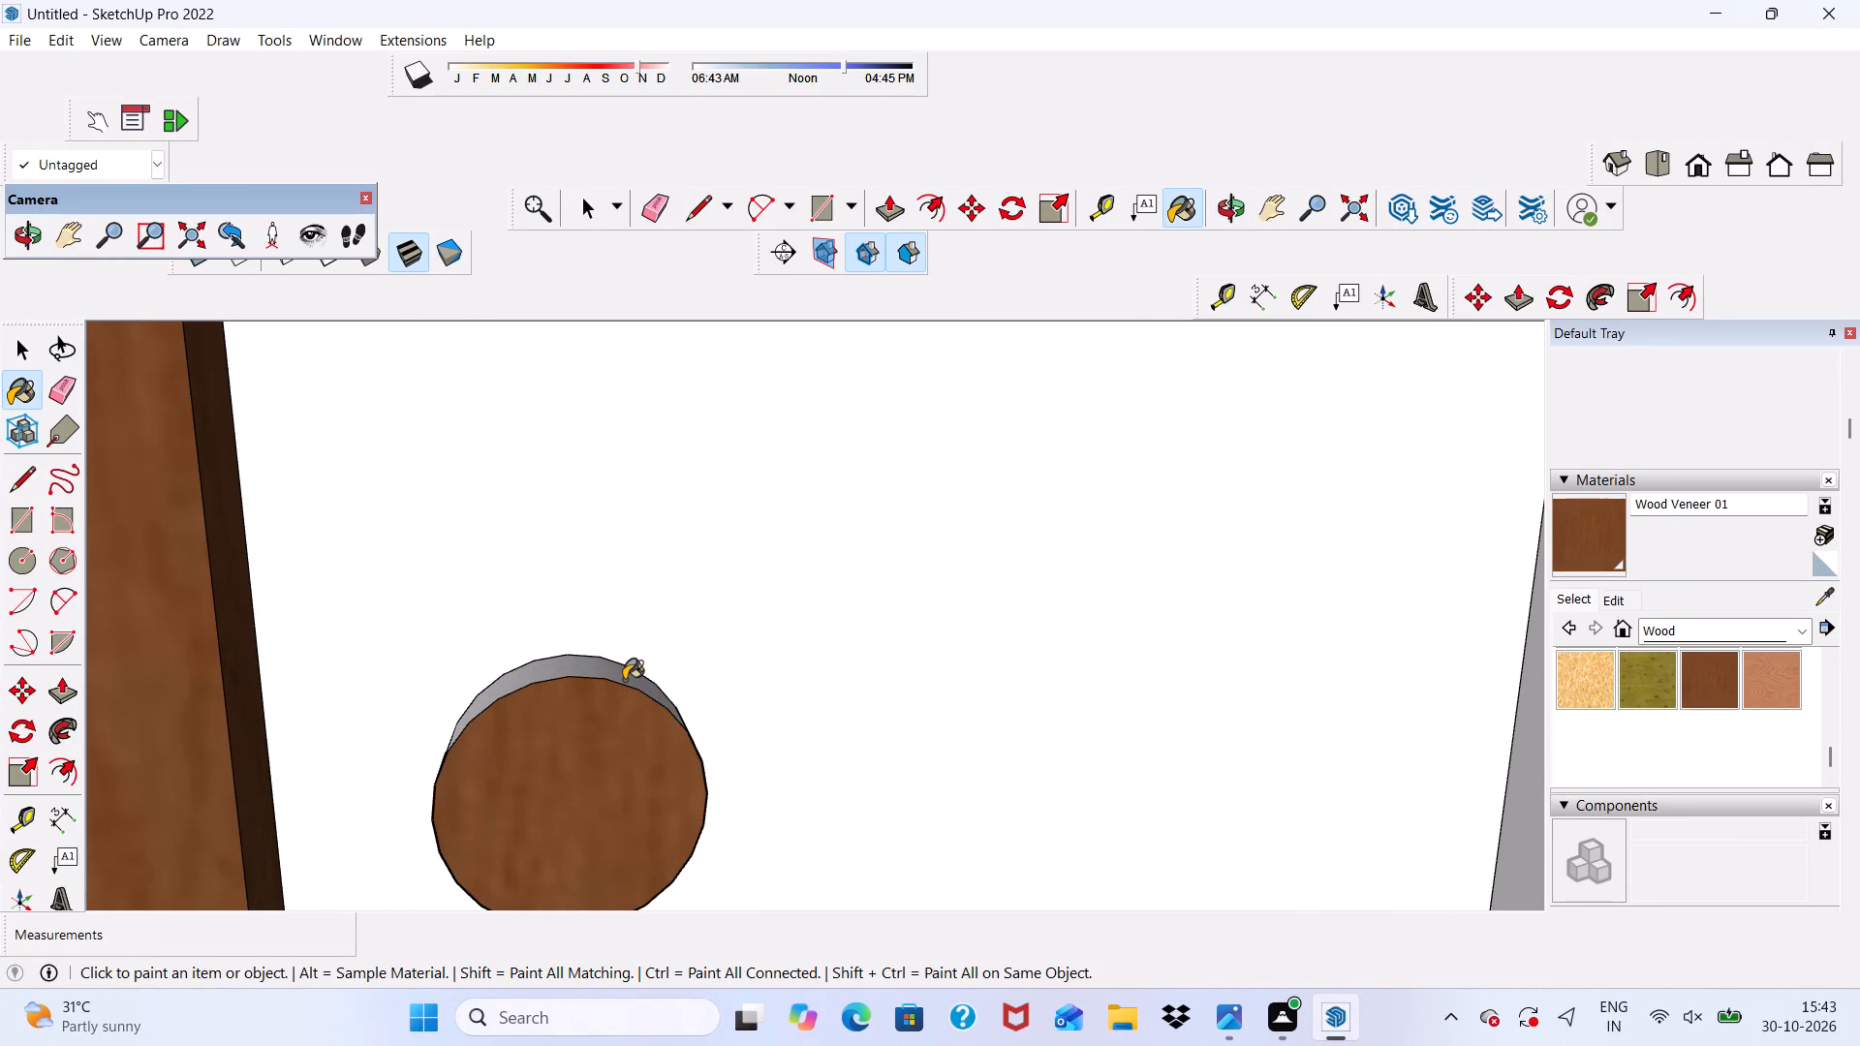
click(624, 680)
scroll(624, 680, down, 5)
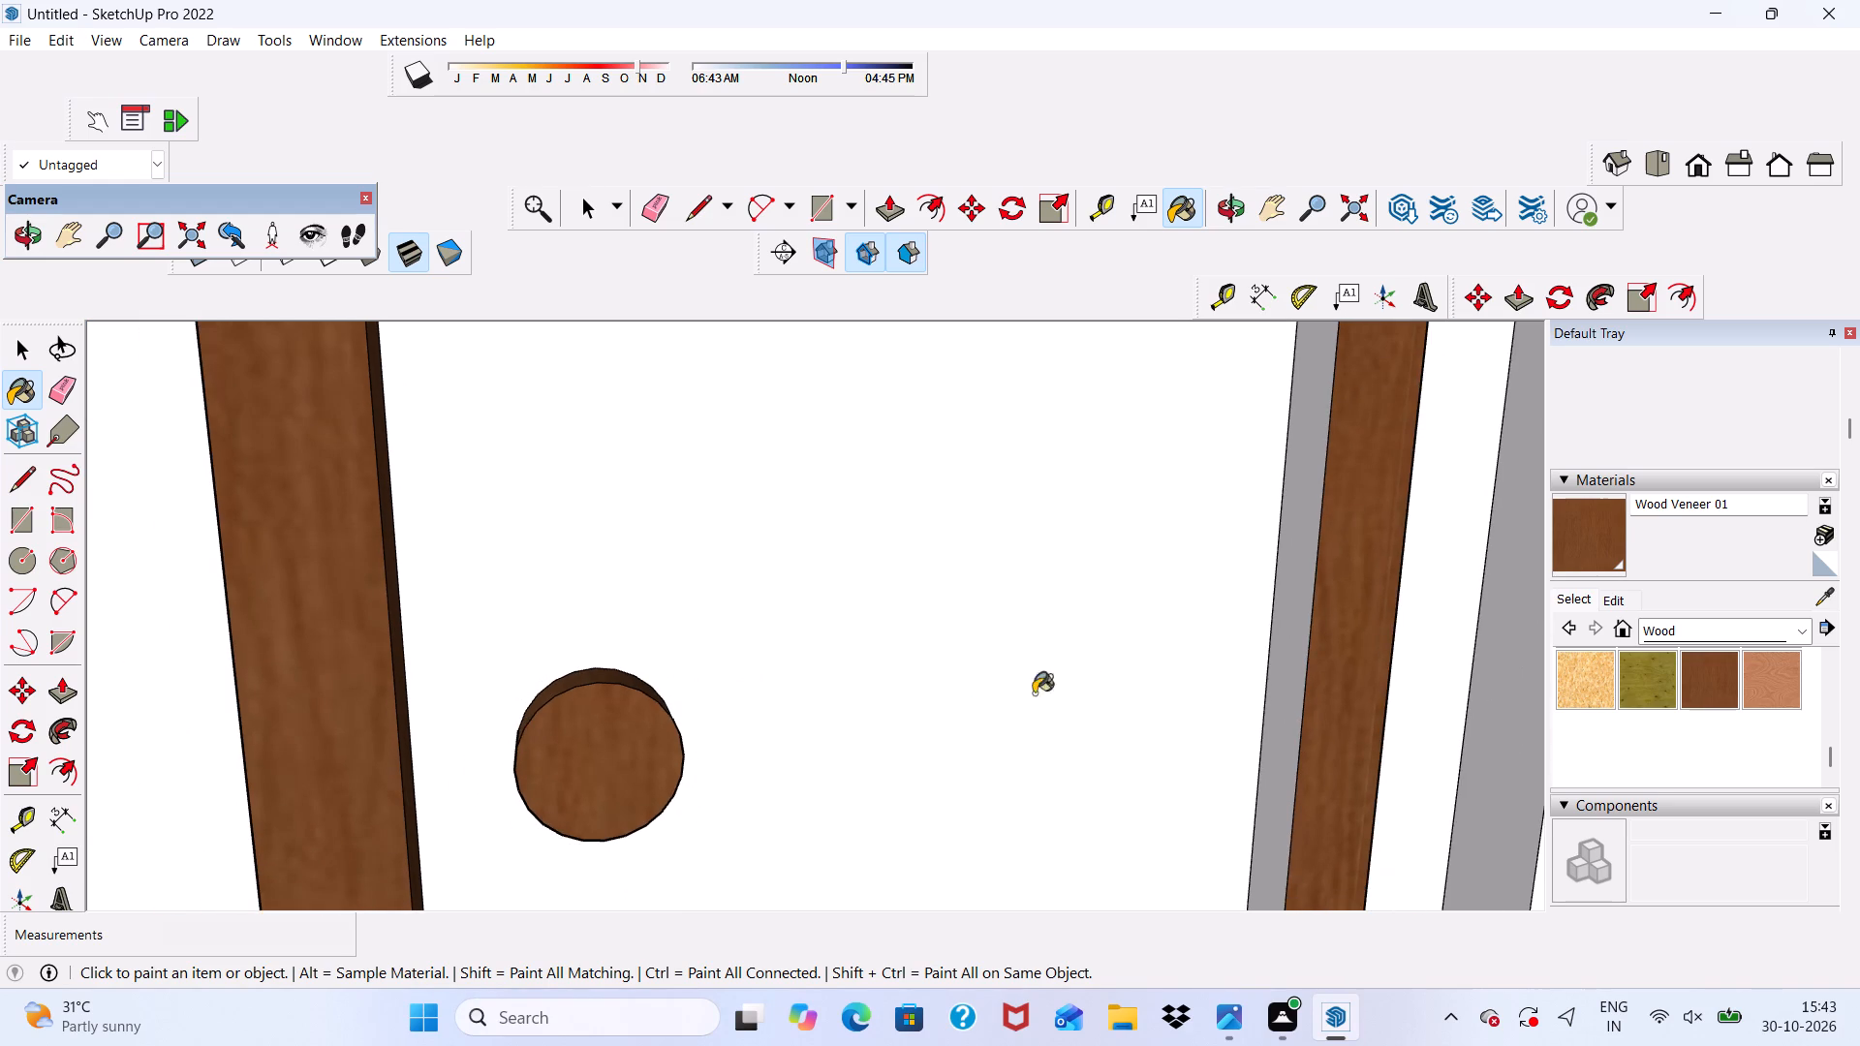
Paint the upper-floor door frame's inner jamb reveal opposite the knob and the underside of its head with Wood Veneer 01.
scroll(1282, 709, up, 4)
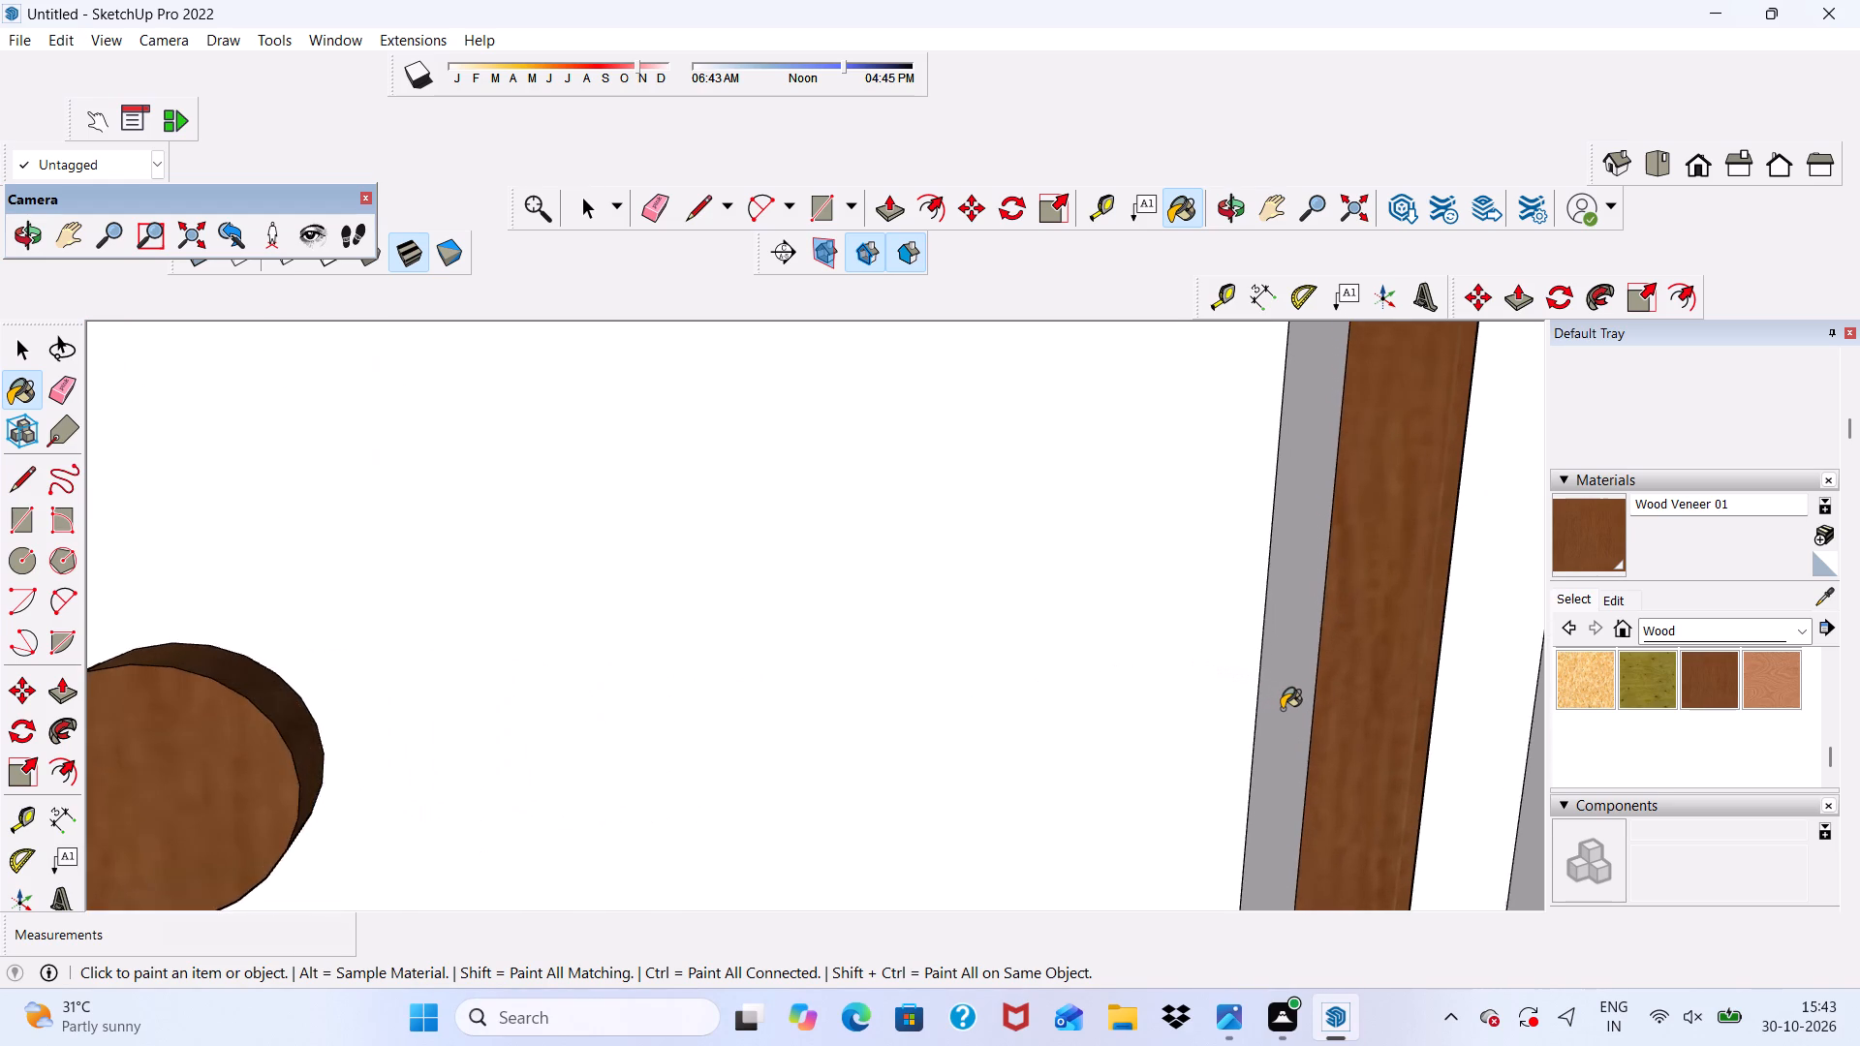
scroll(1282, 709, up, 3)
click(1282, 709)
scroll(1274, 677, down, 6)
scroll(759, 671, down, 5)
middle_drag(641, 775, 381, 798)
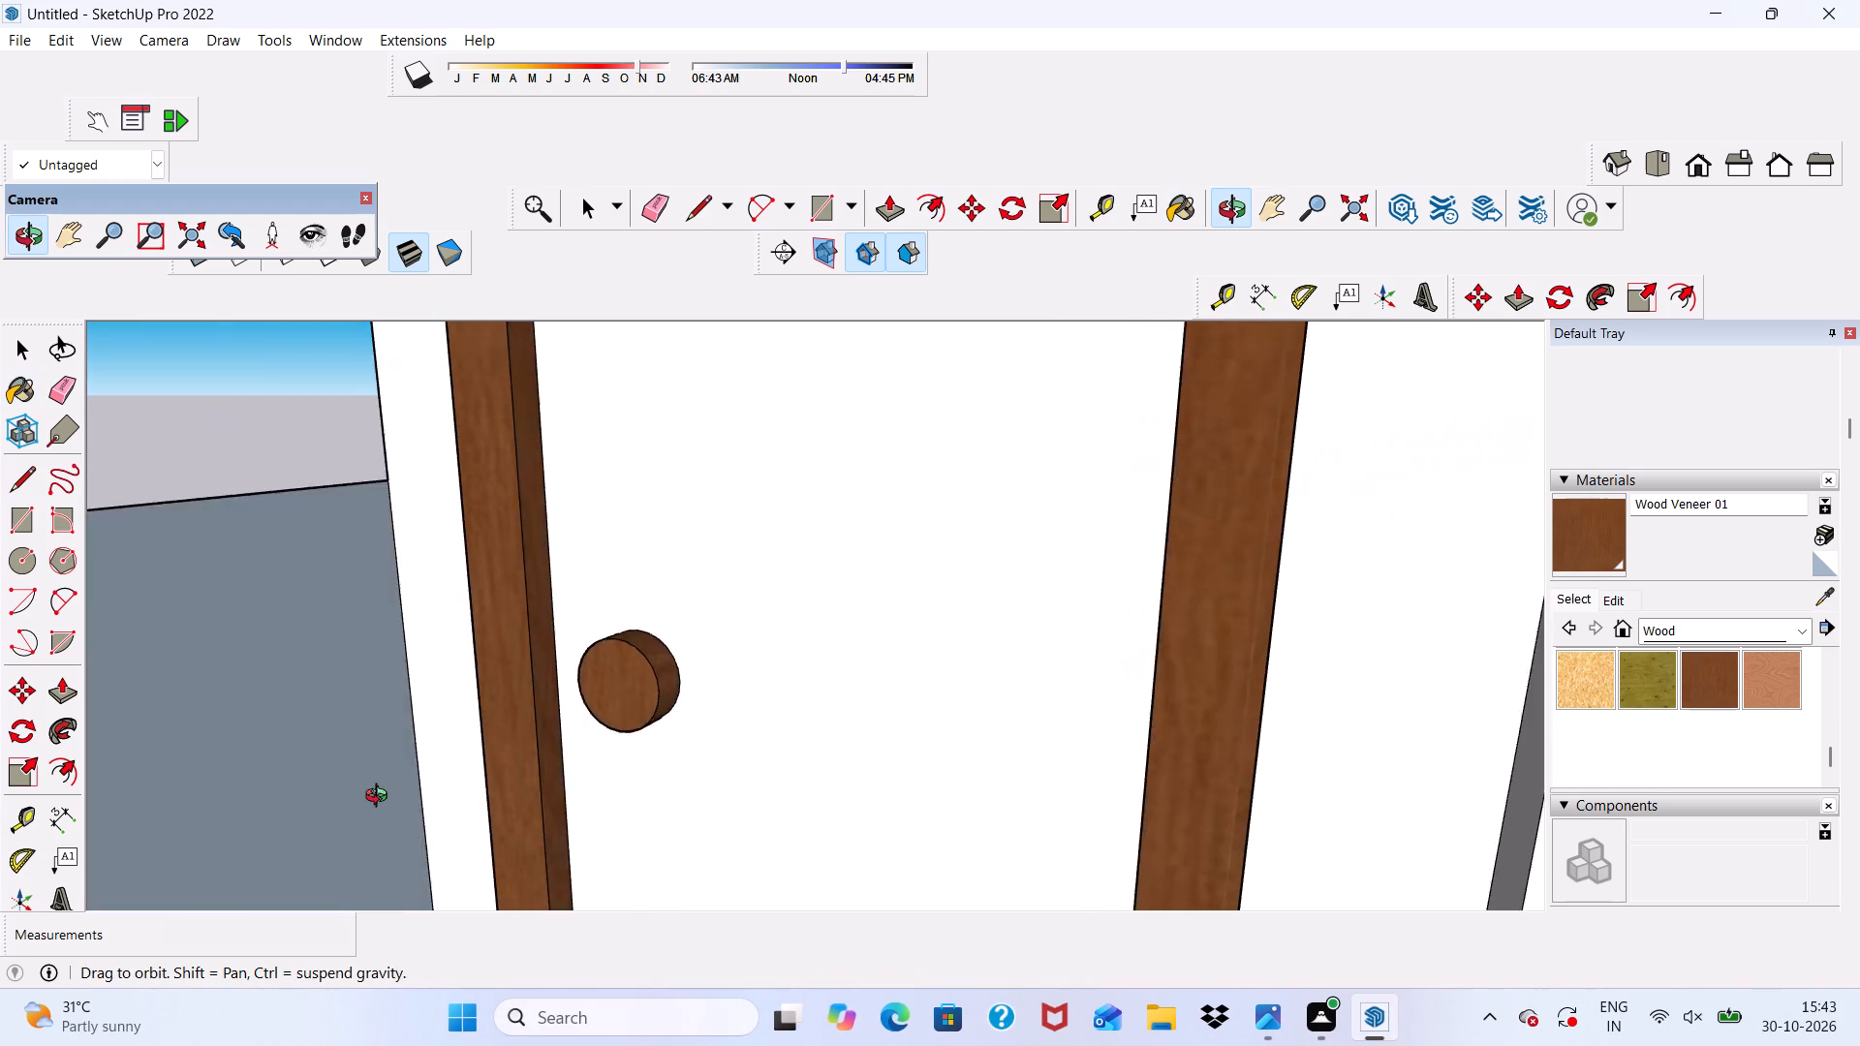
middle_drag(381, 798, 600, 418)
scroll(602, 430, up, 2)
click(602, 430)
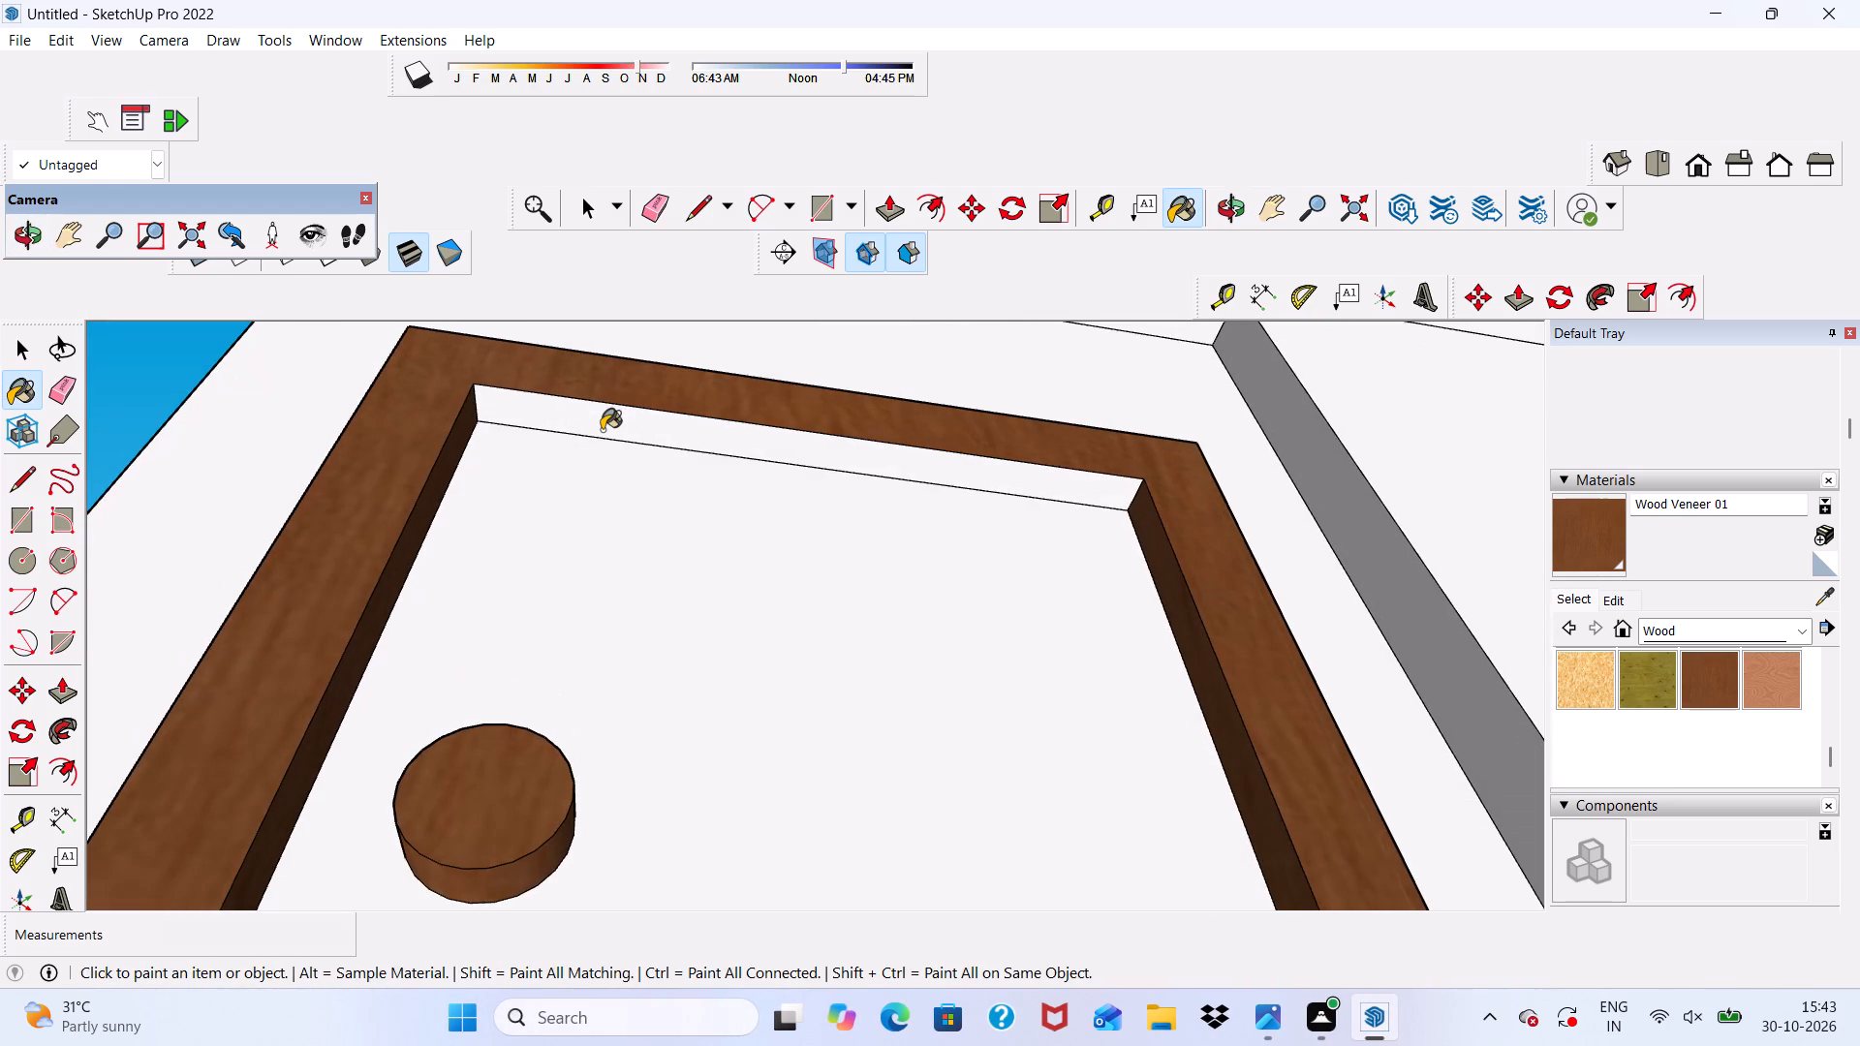
scroll(602, 430, down, 5)
scroll(596, 531, down, 4)
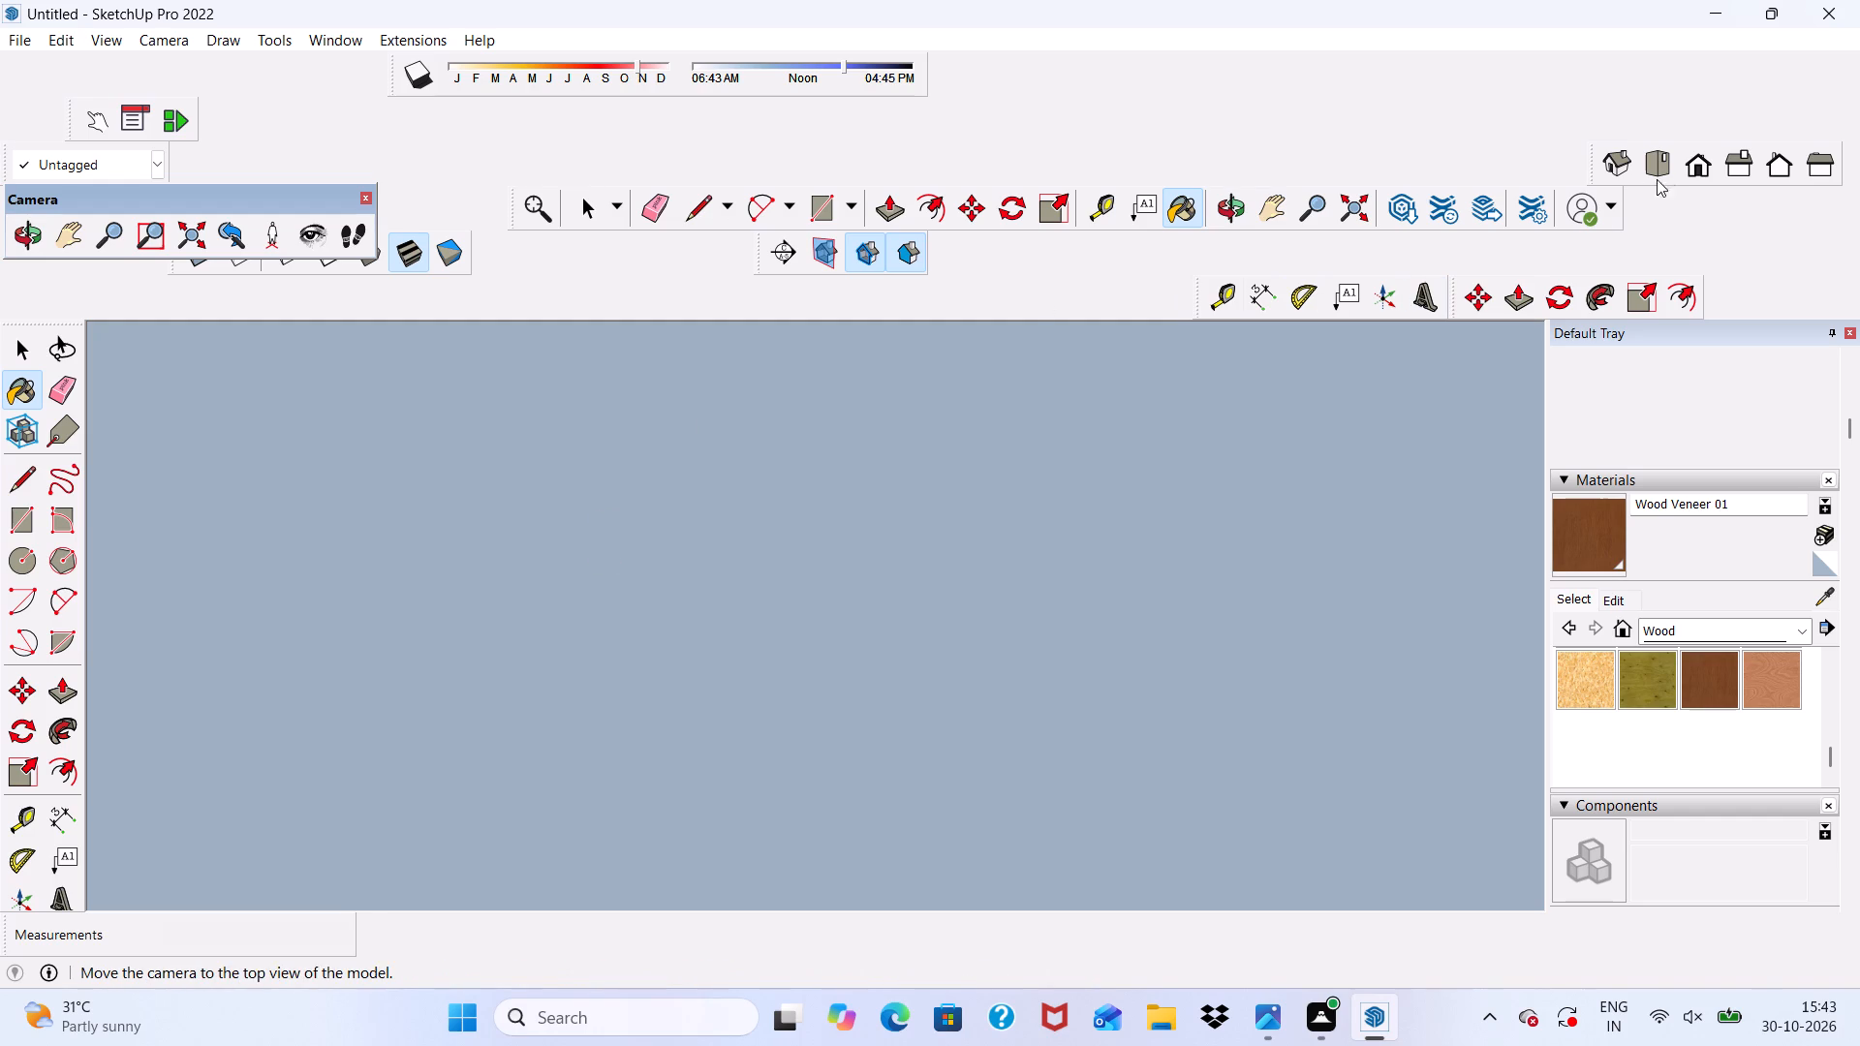
Paint the upper-floor door frame's outer side away from the knob and its top face with Wood Veneer 01.
click(1680, 164)
scroll(1232, 441, down, 11)
scroll(907, 560, down, 3)
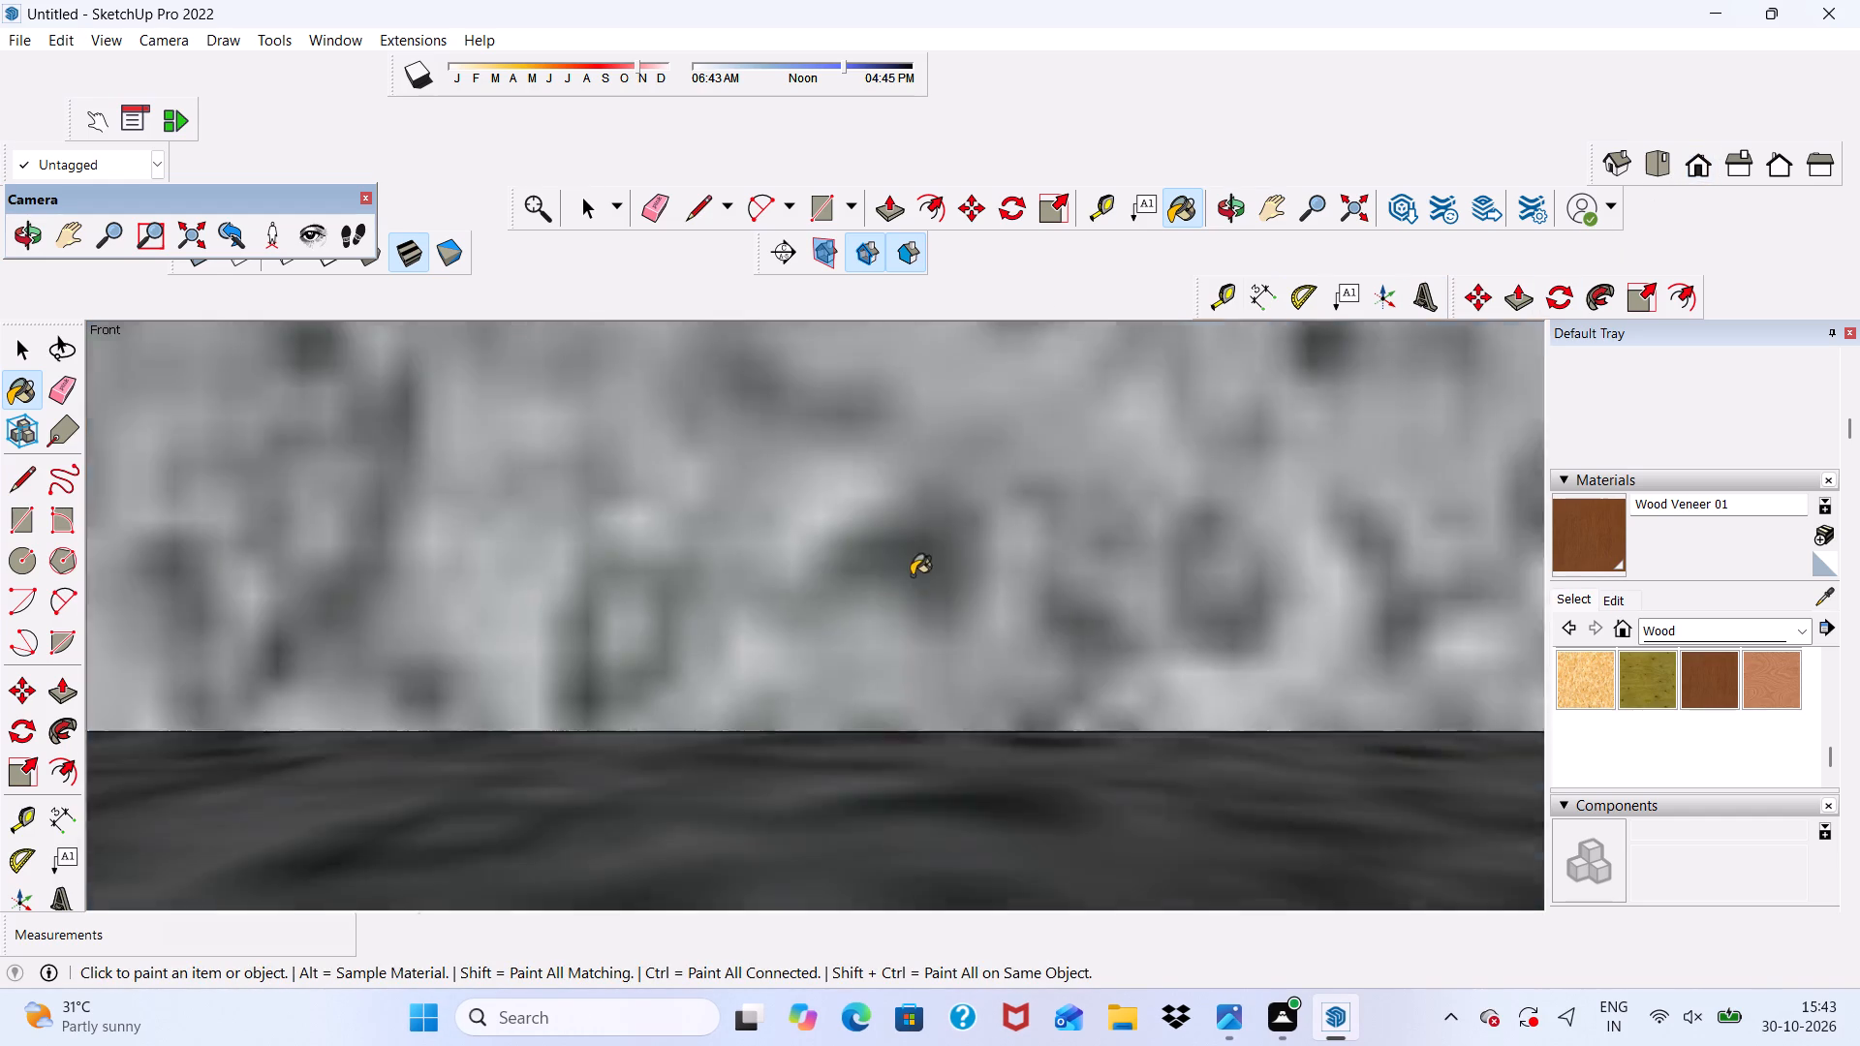
scroll(912, 575, down, 13)
scroll(932, 628, down, 17)
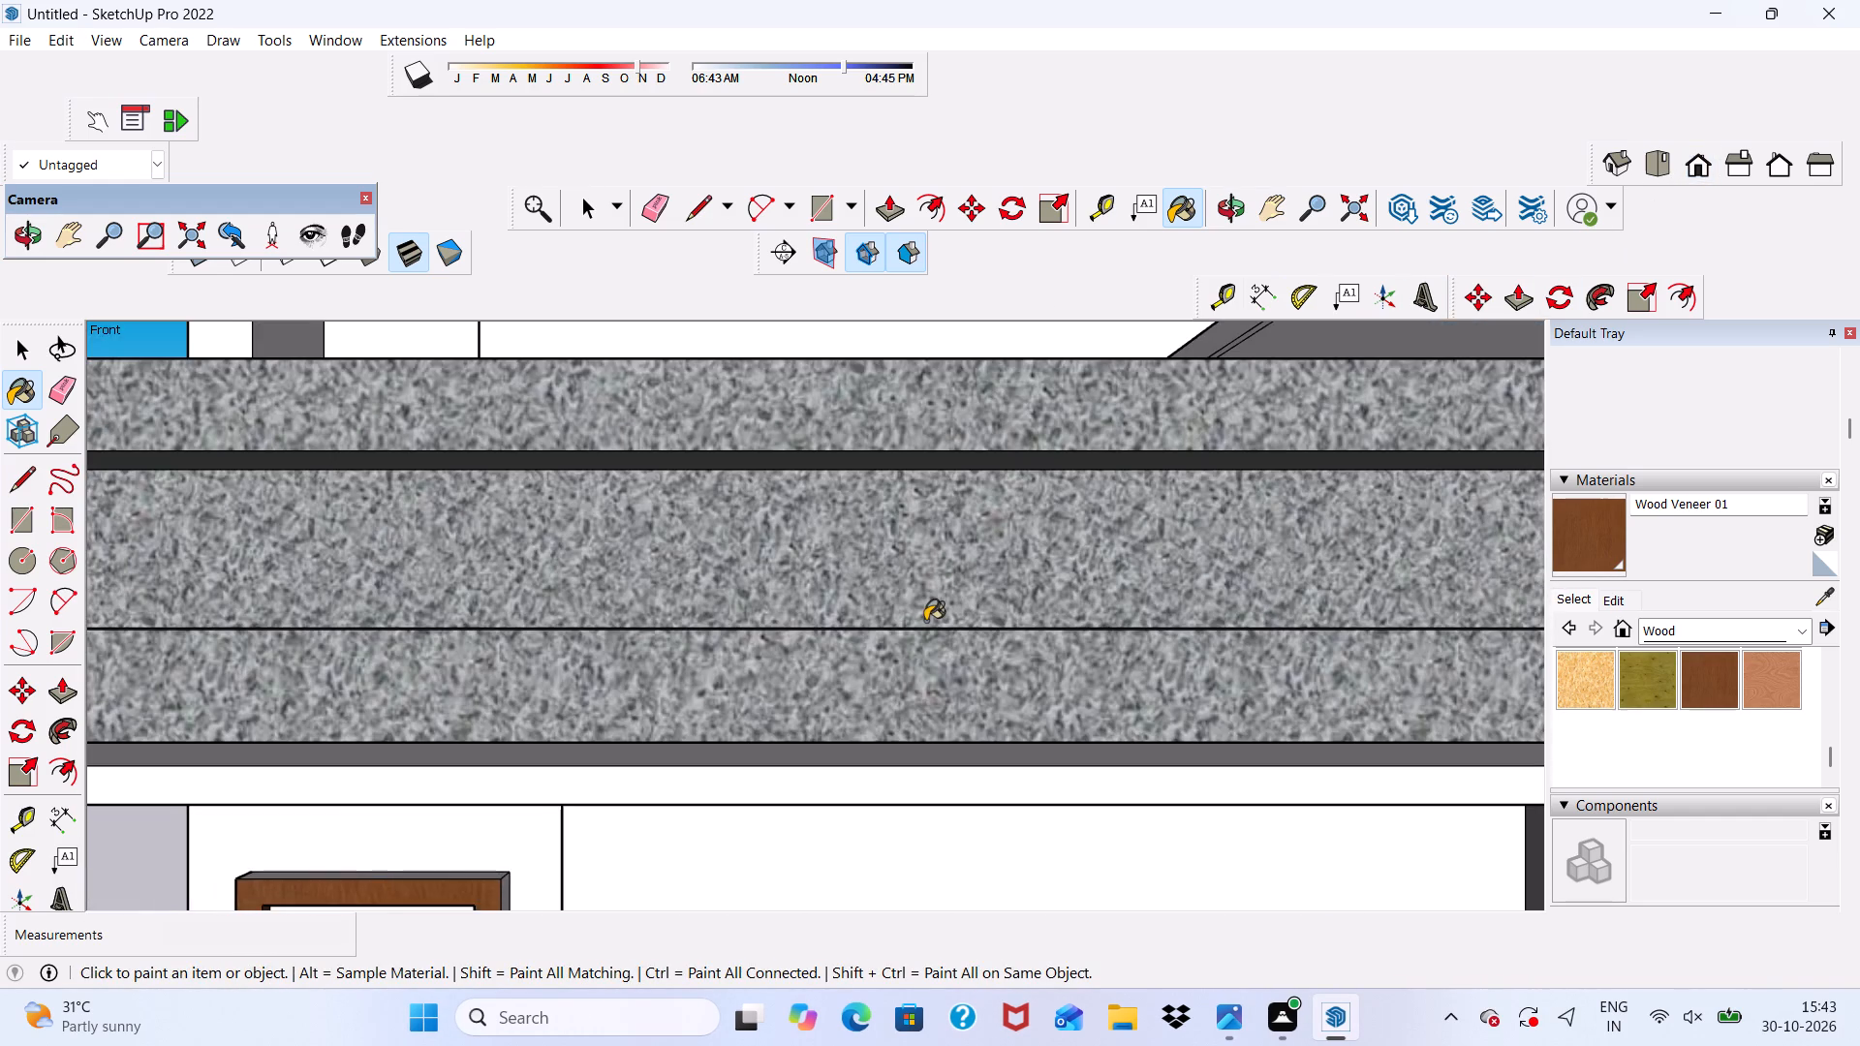
middle_drag(925, 621, 942, 699)
scroll(938, 666, up, 1)
scroll(945, 467, down, 6)
scroll(565, 728, up, 8)
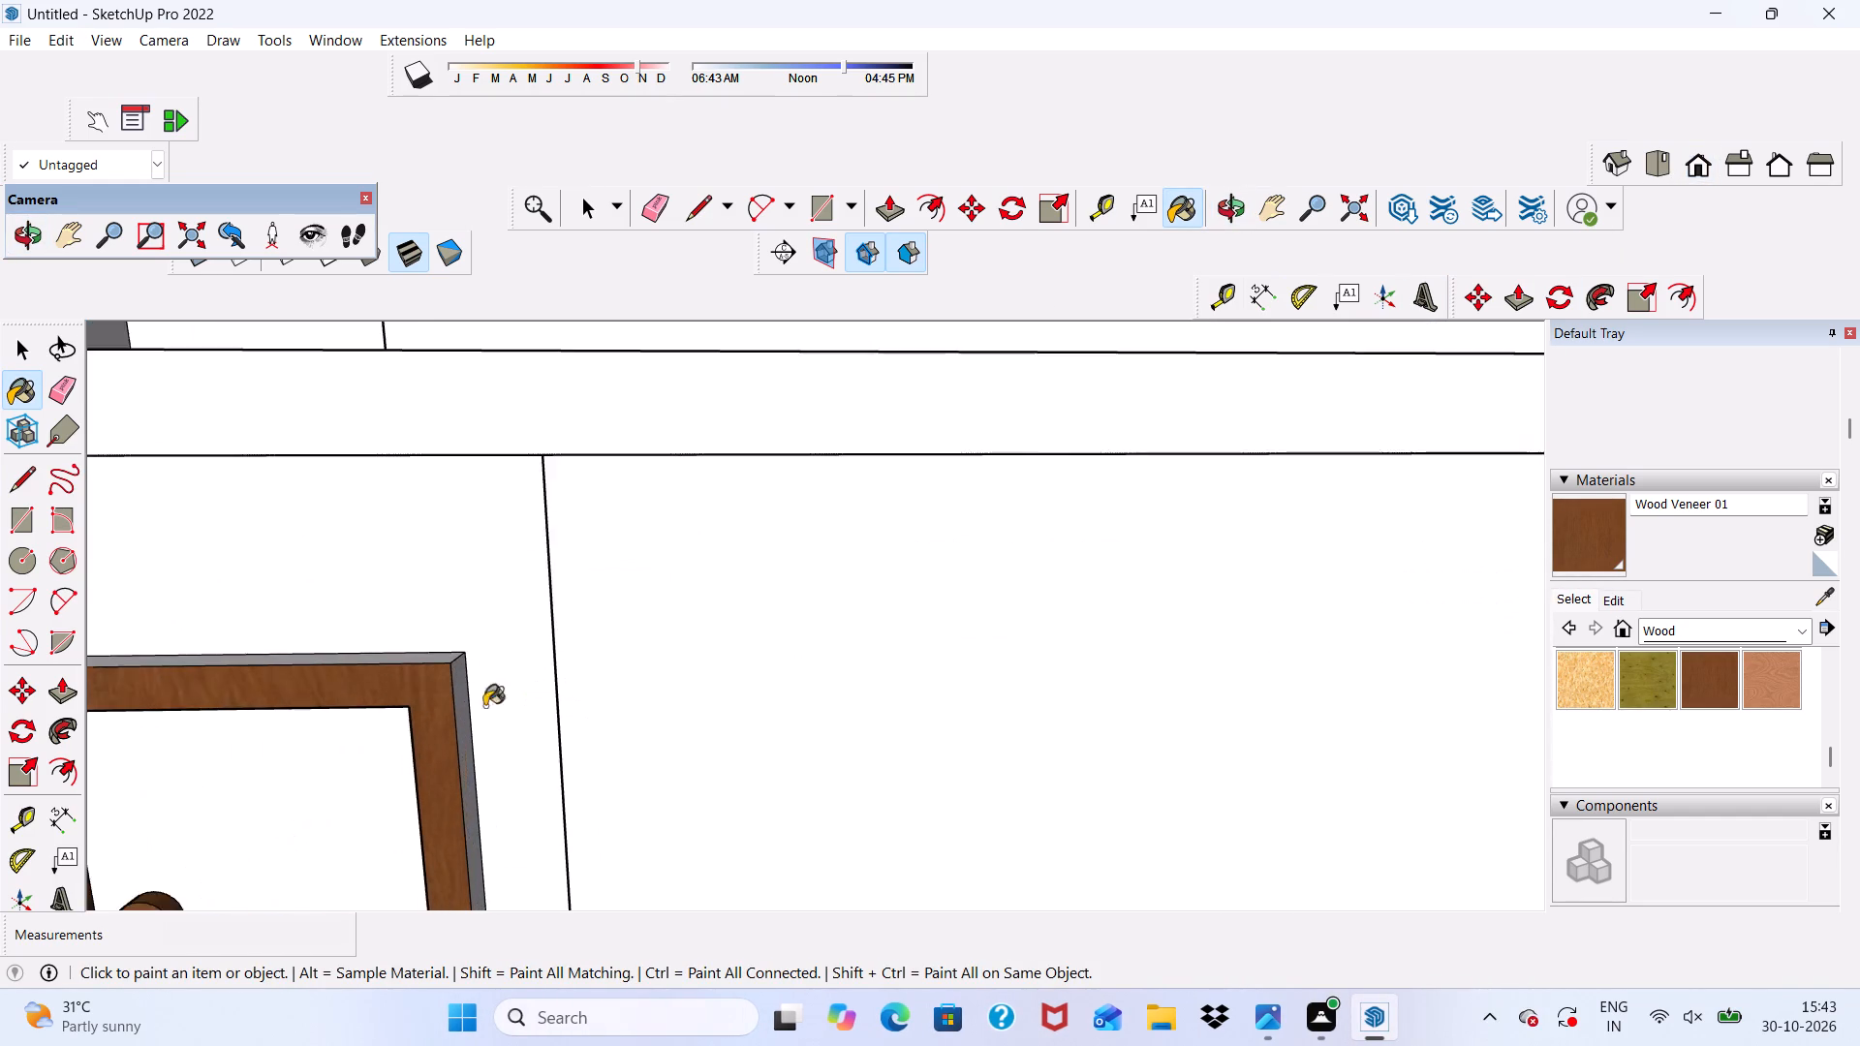
scroll(484, 706, up, 14)
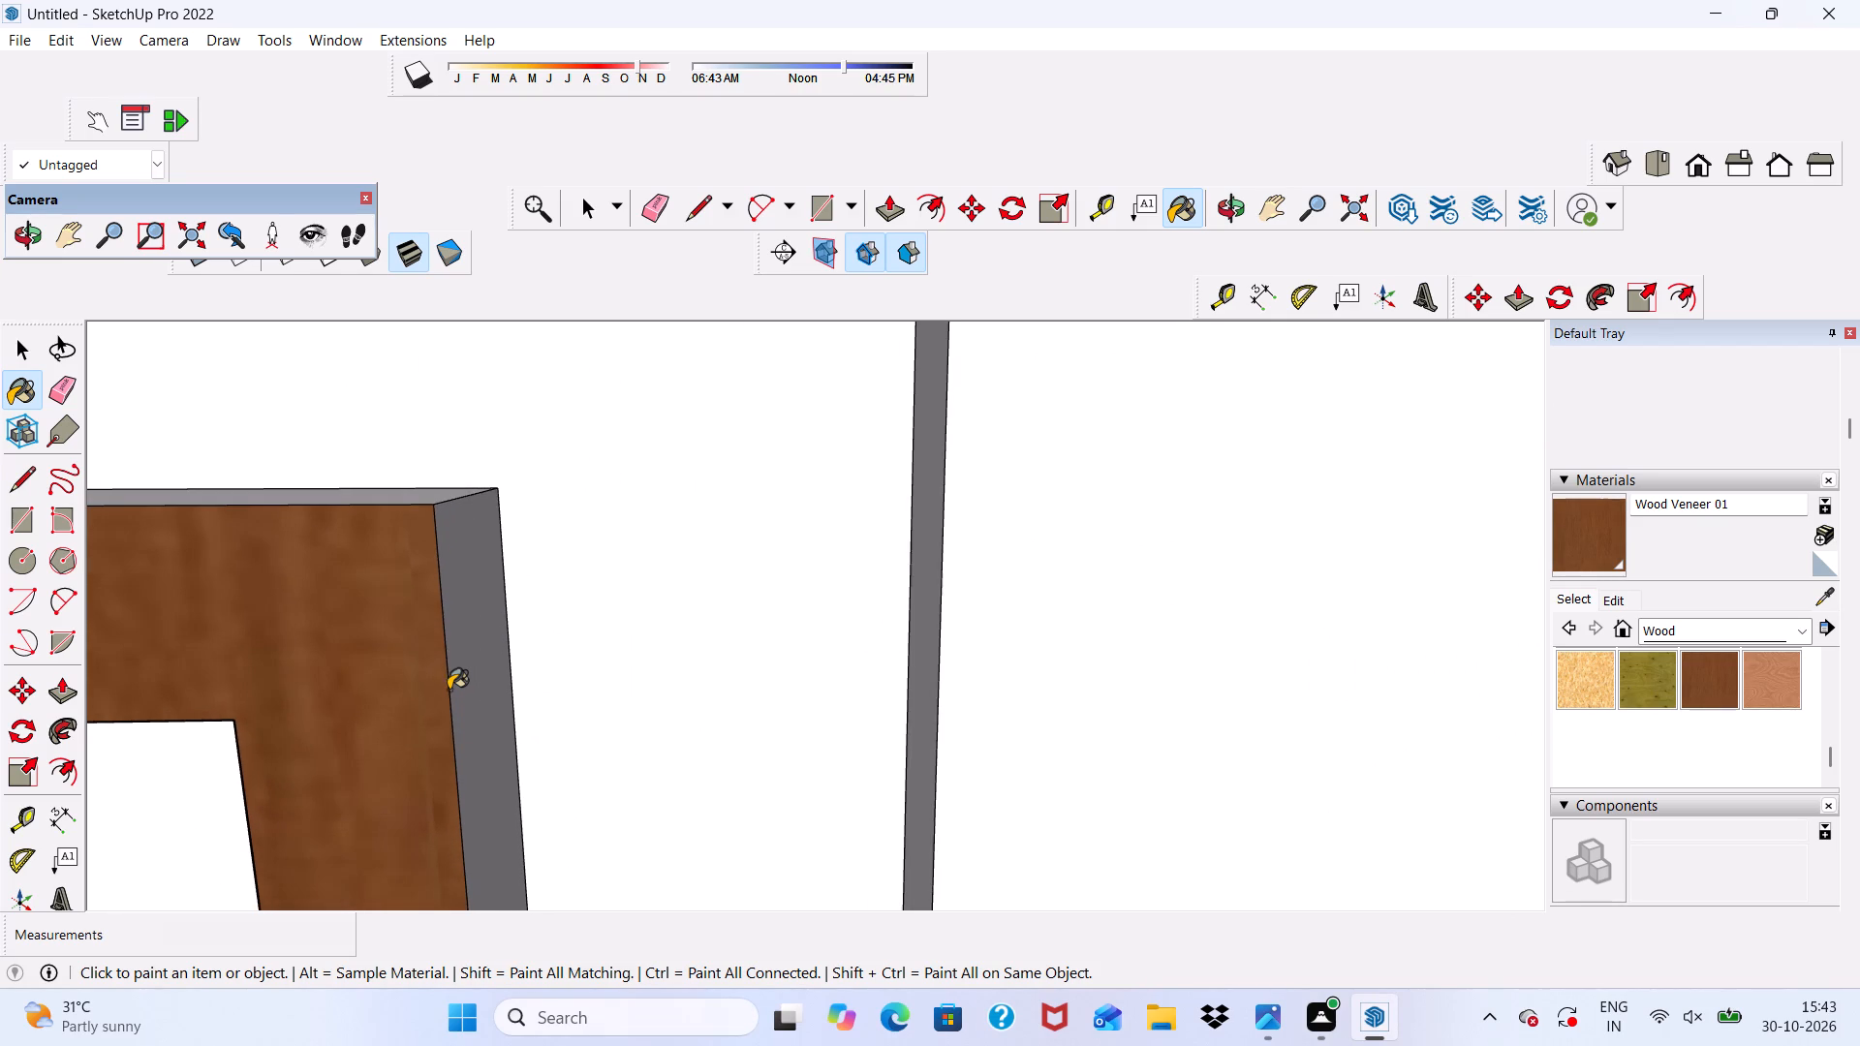
click(461, 681)
click(438, 489)
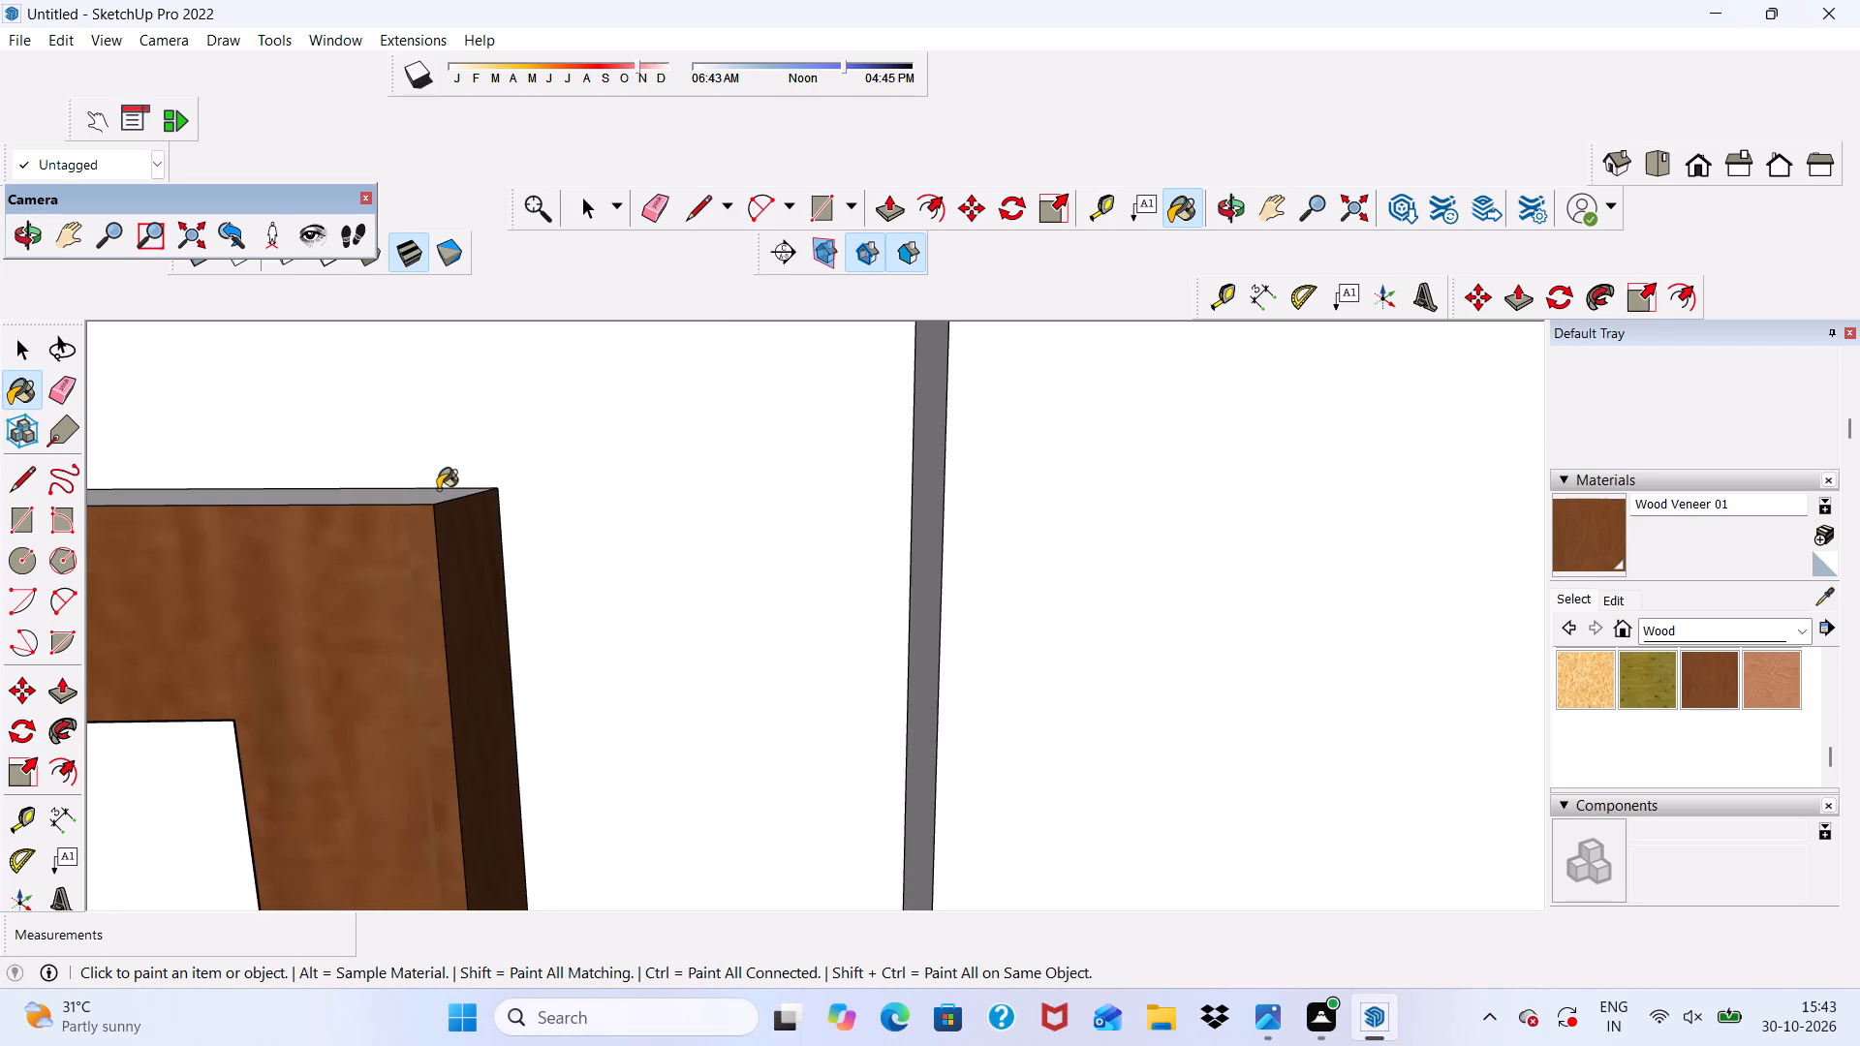
scroll(437, 508, down, 4)
scroll(443, 520, up, 4)
click(410, 493)
Paint the outer side of the upper-floor door's frame nearest the knob with Wood Veneer 01.
scroll(410, 492, down, 4)
scroll(607, 508, down, 3)
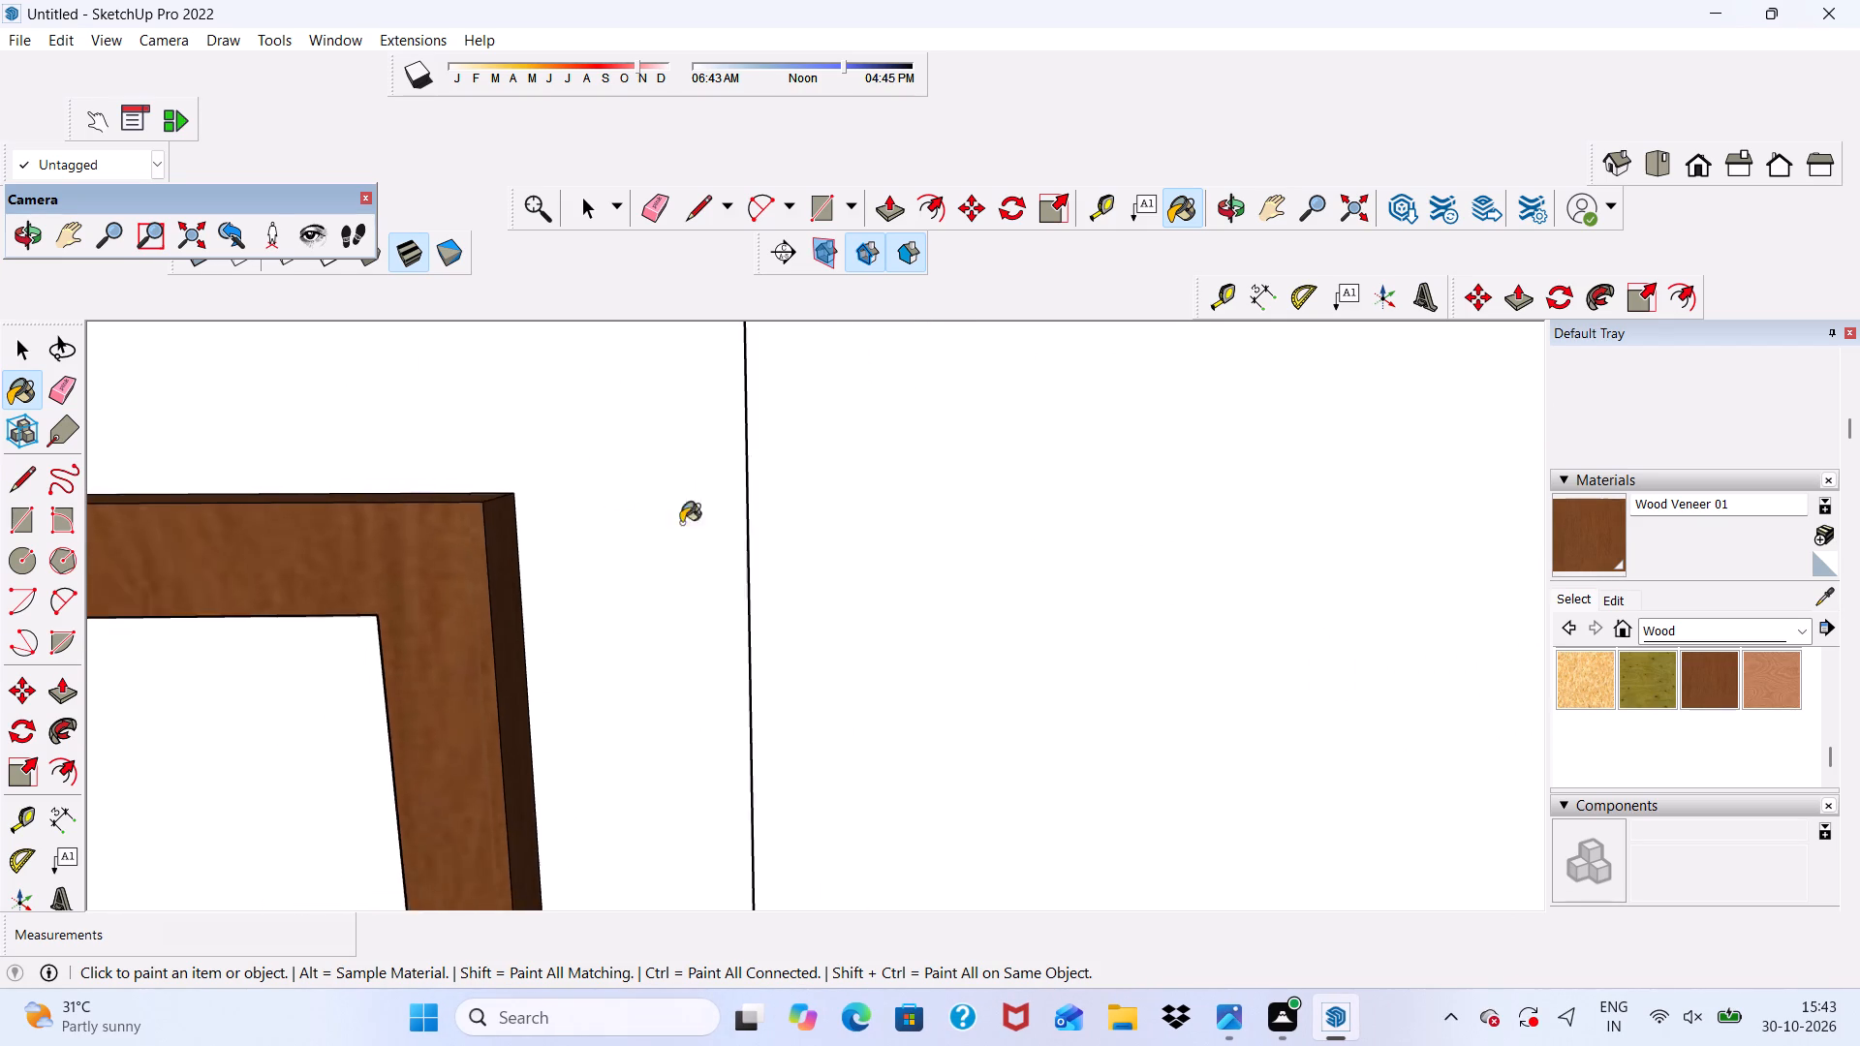
scroll(681, 523, down, 7)
middle_drag(425, 620, 1011, 582)
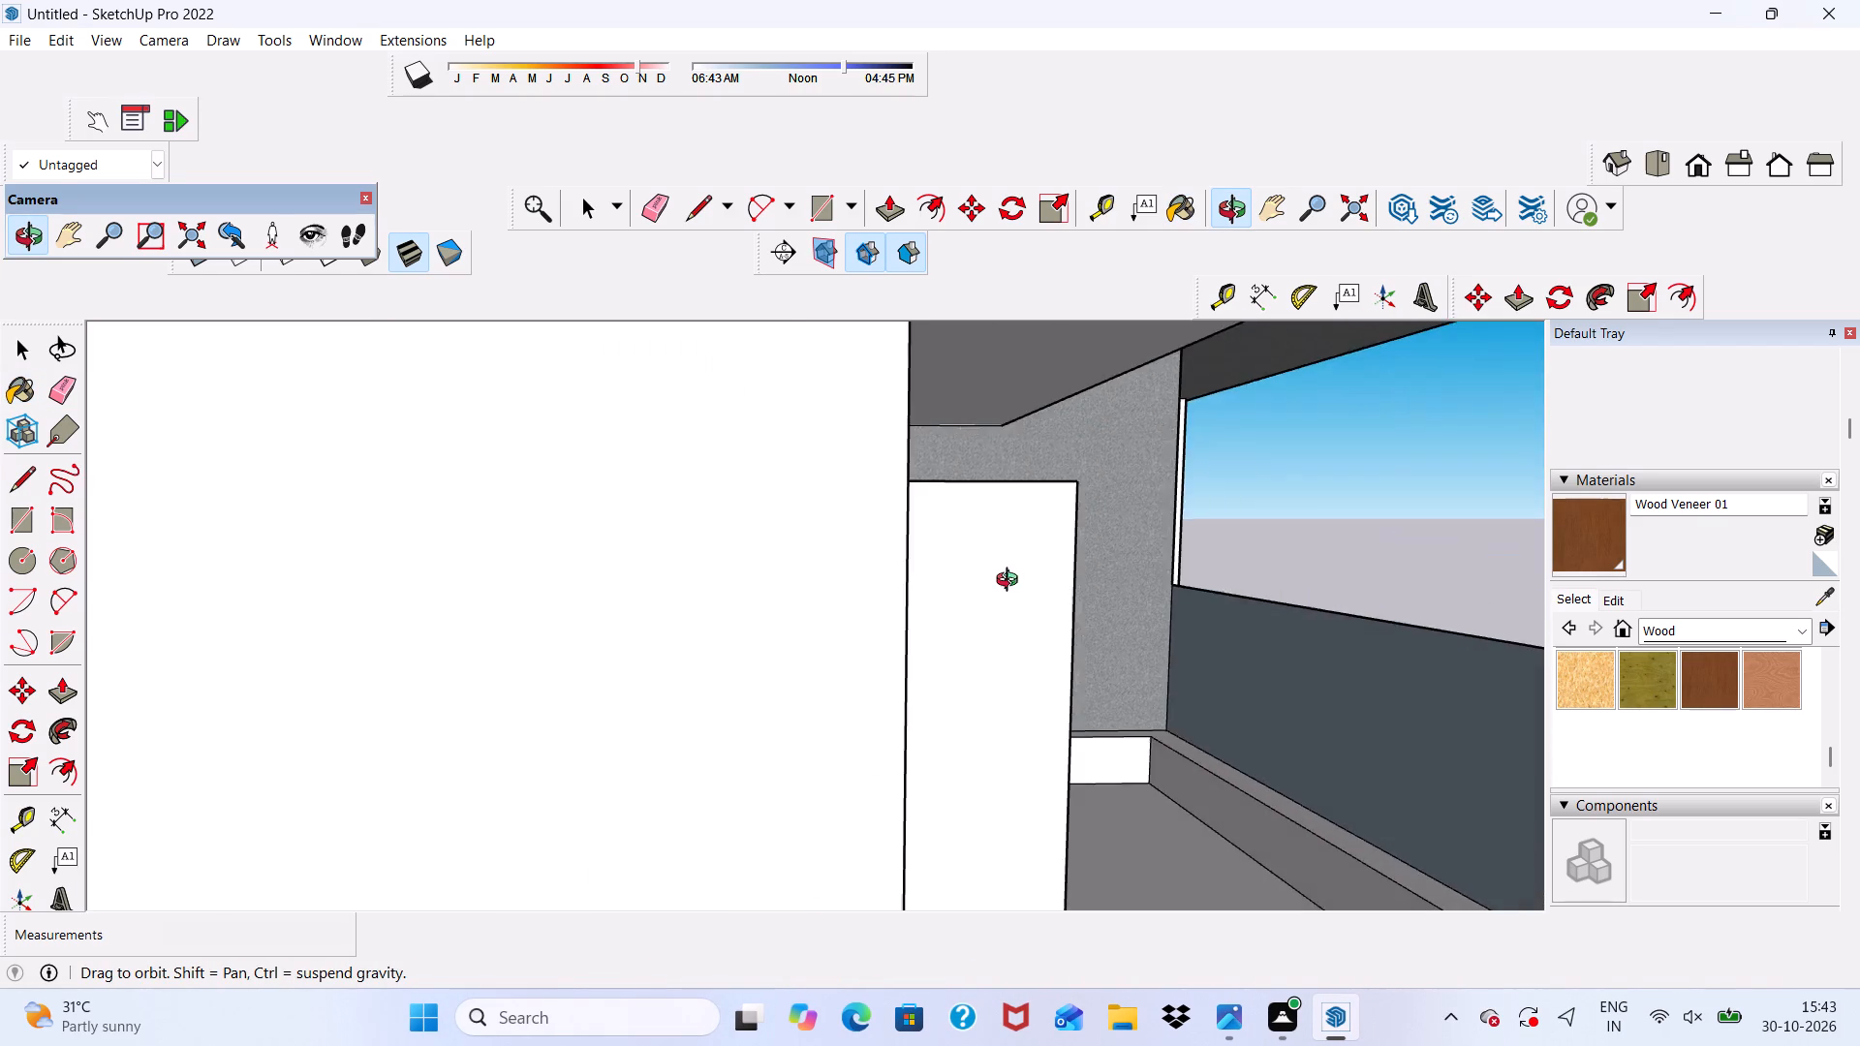
middle_drag(1011, 582, 948, 575)
click(413, 672)
Paint the ground-floor door panel with 0038_Orange from the Colors-Named collection.
scroll(429, 628, down, 10)
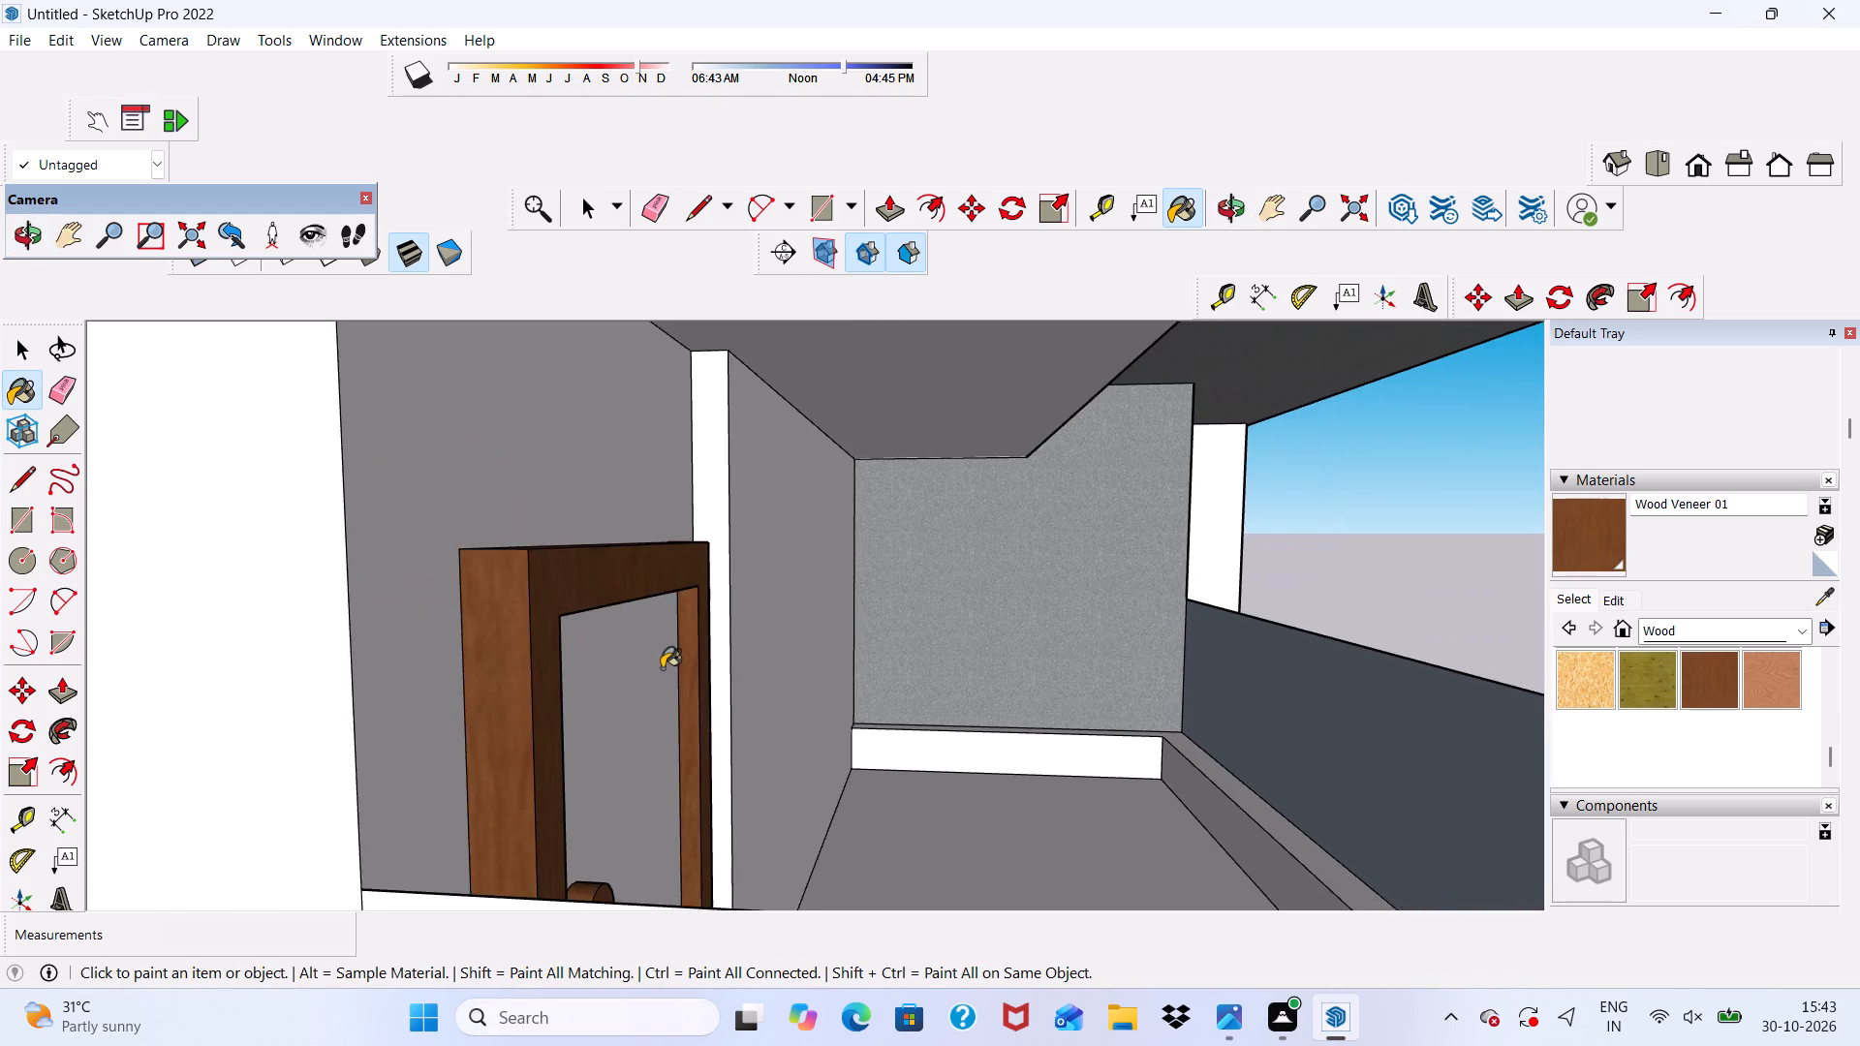
scroll(662, 668, down, 4)
middle_drag(664, 661, 245, 712)
scroll(227, 688, down, 18)
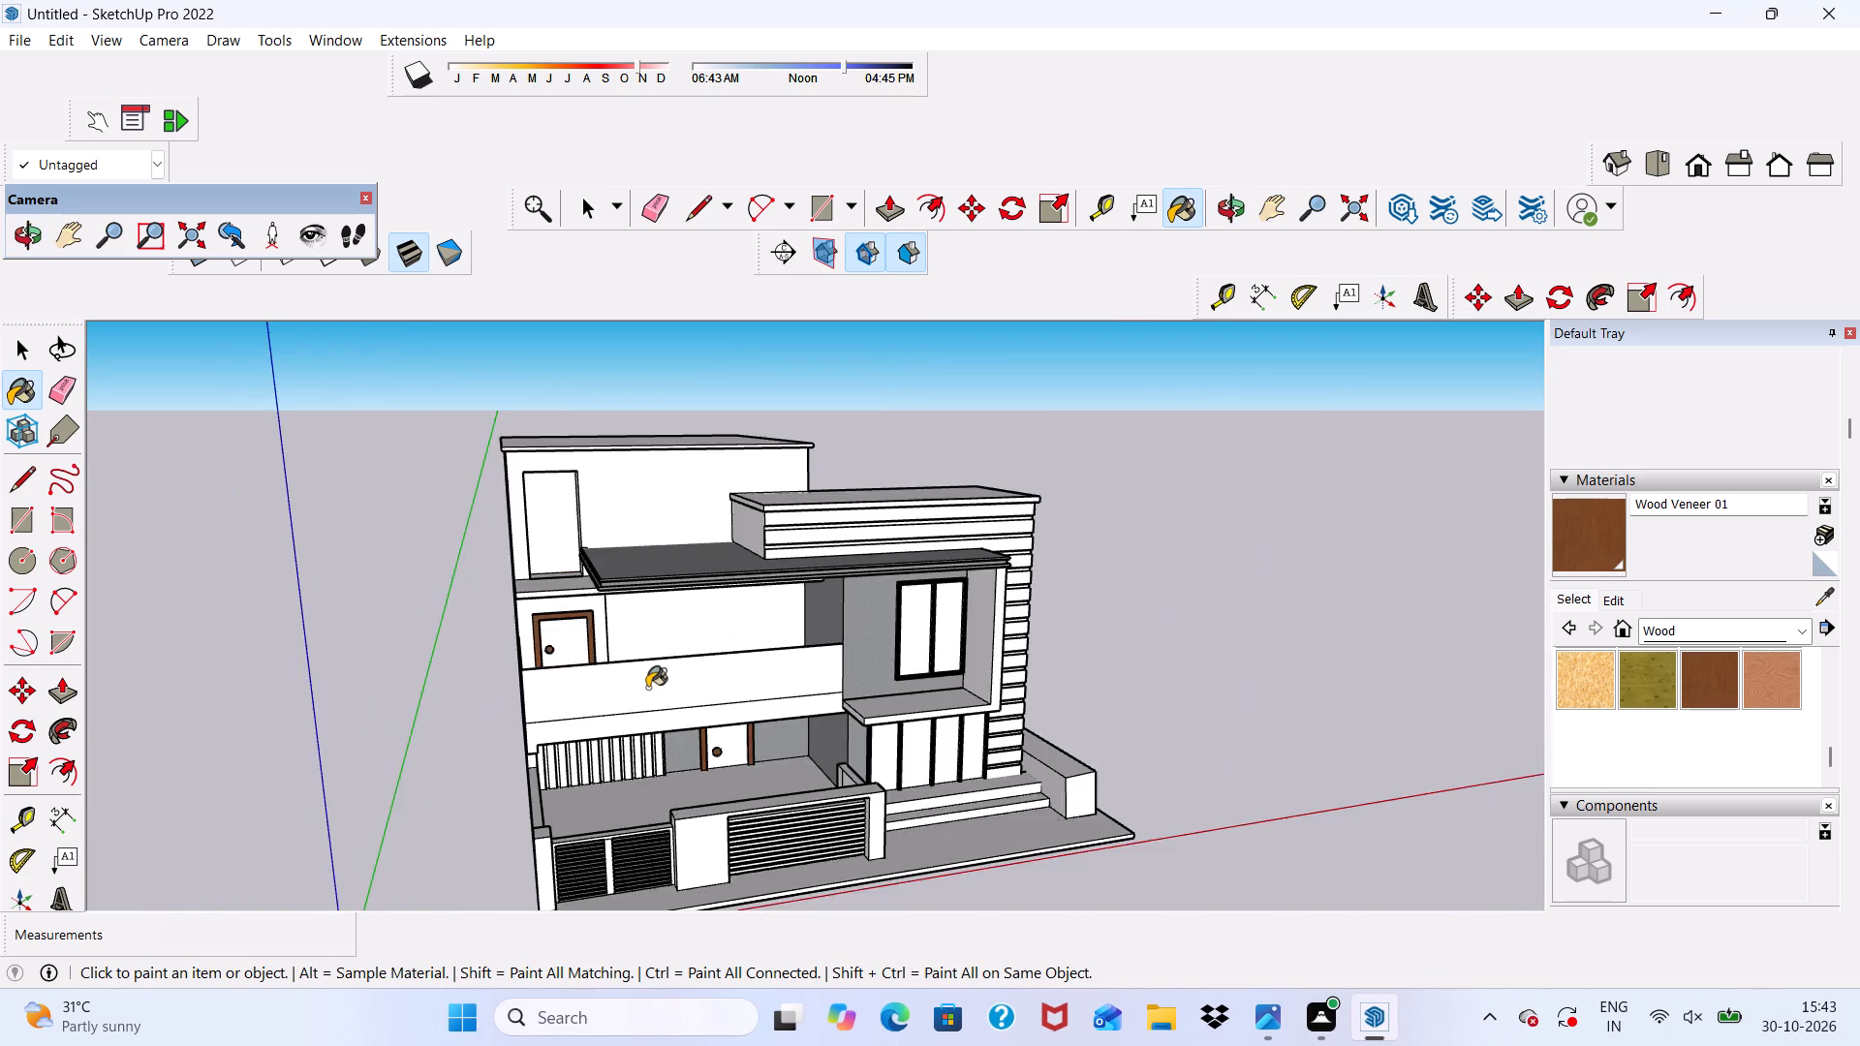
scroll(557, 569, up, 6)
scroll(552, 553, down, 5)
middle_drag(652, 715, 543, 627)
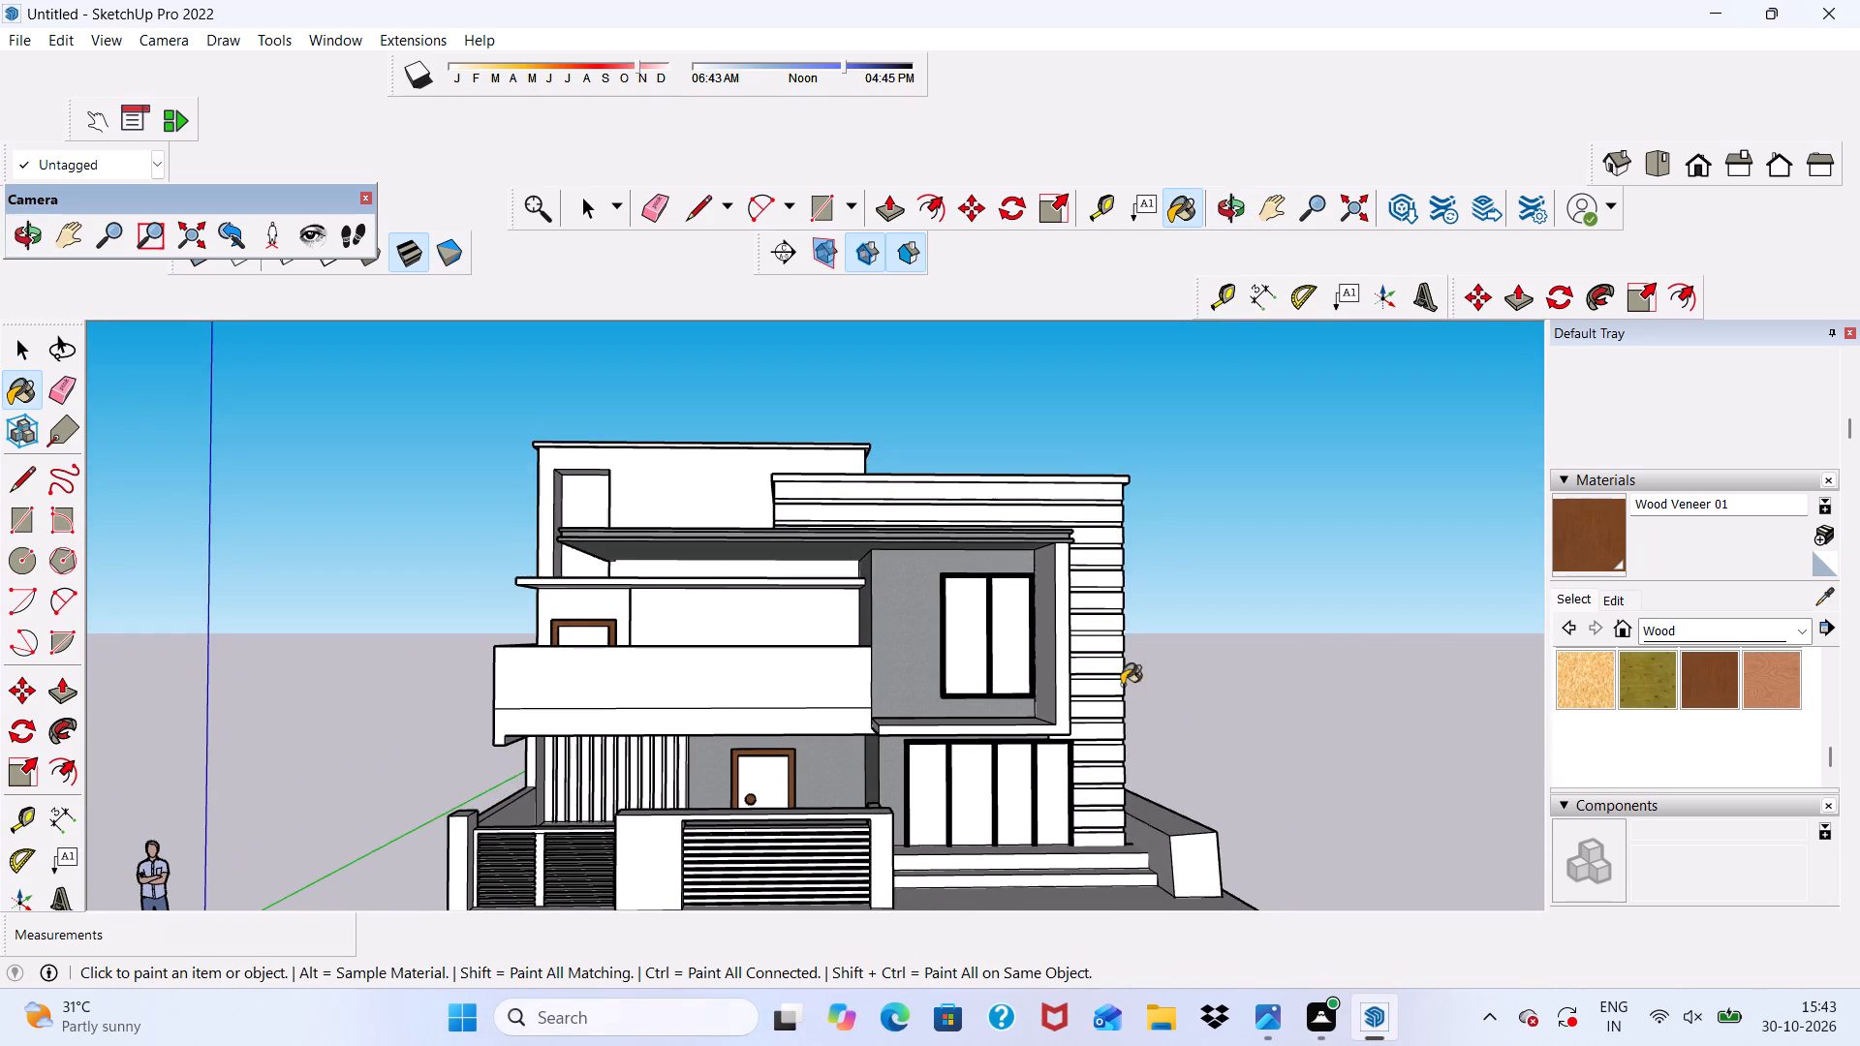
scroll(1677, 750, up, 2)
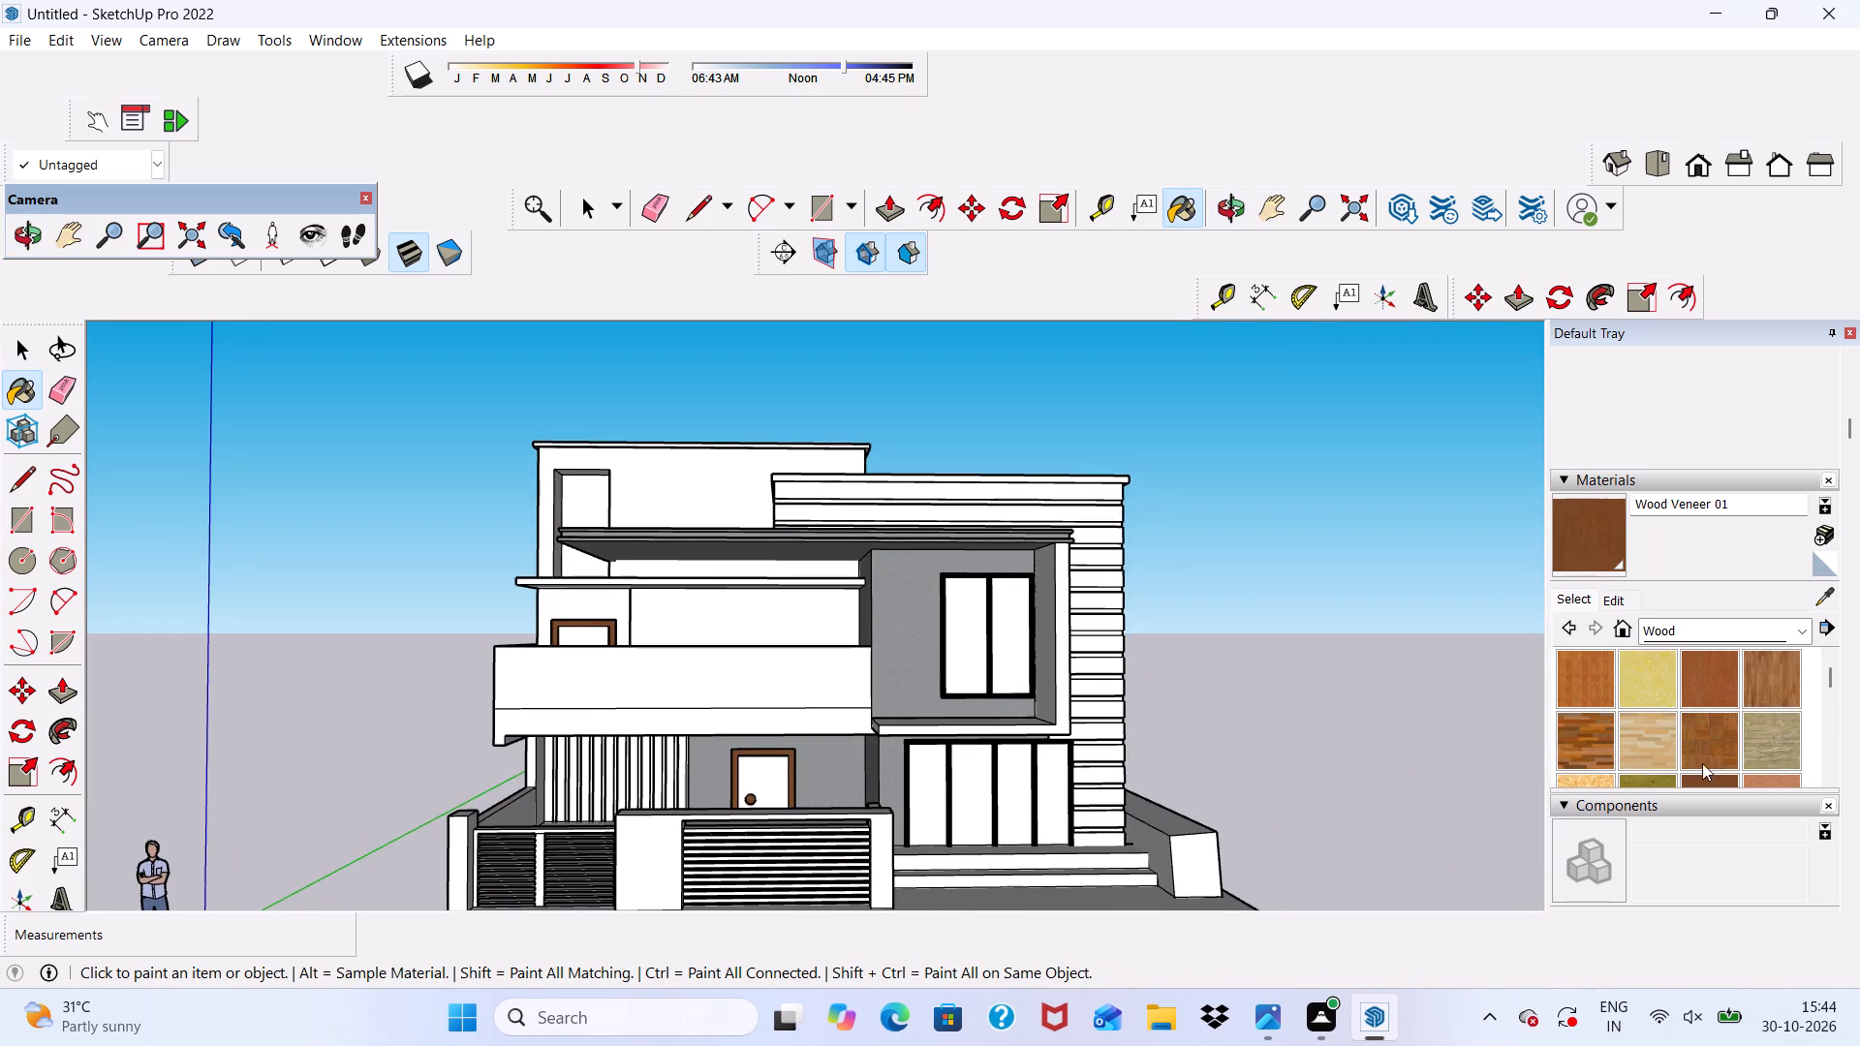
click(1800, 639)
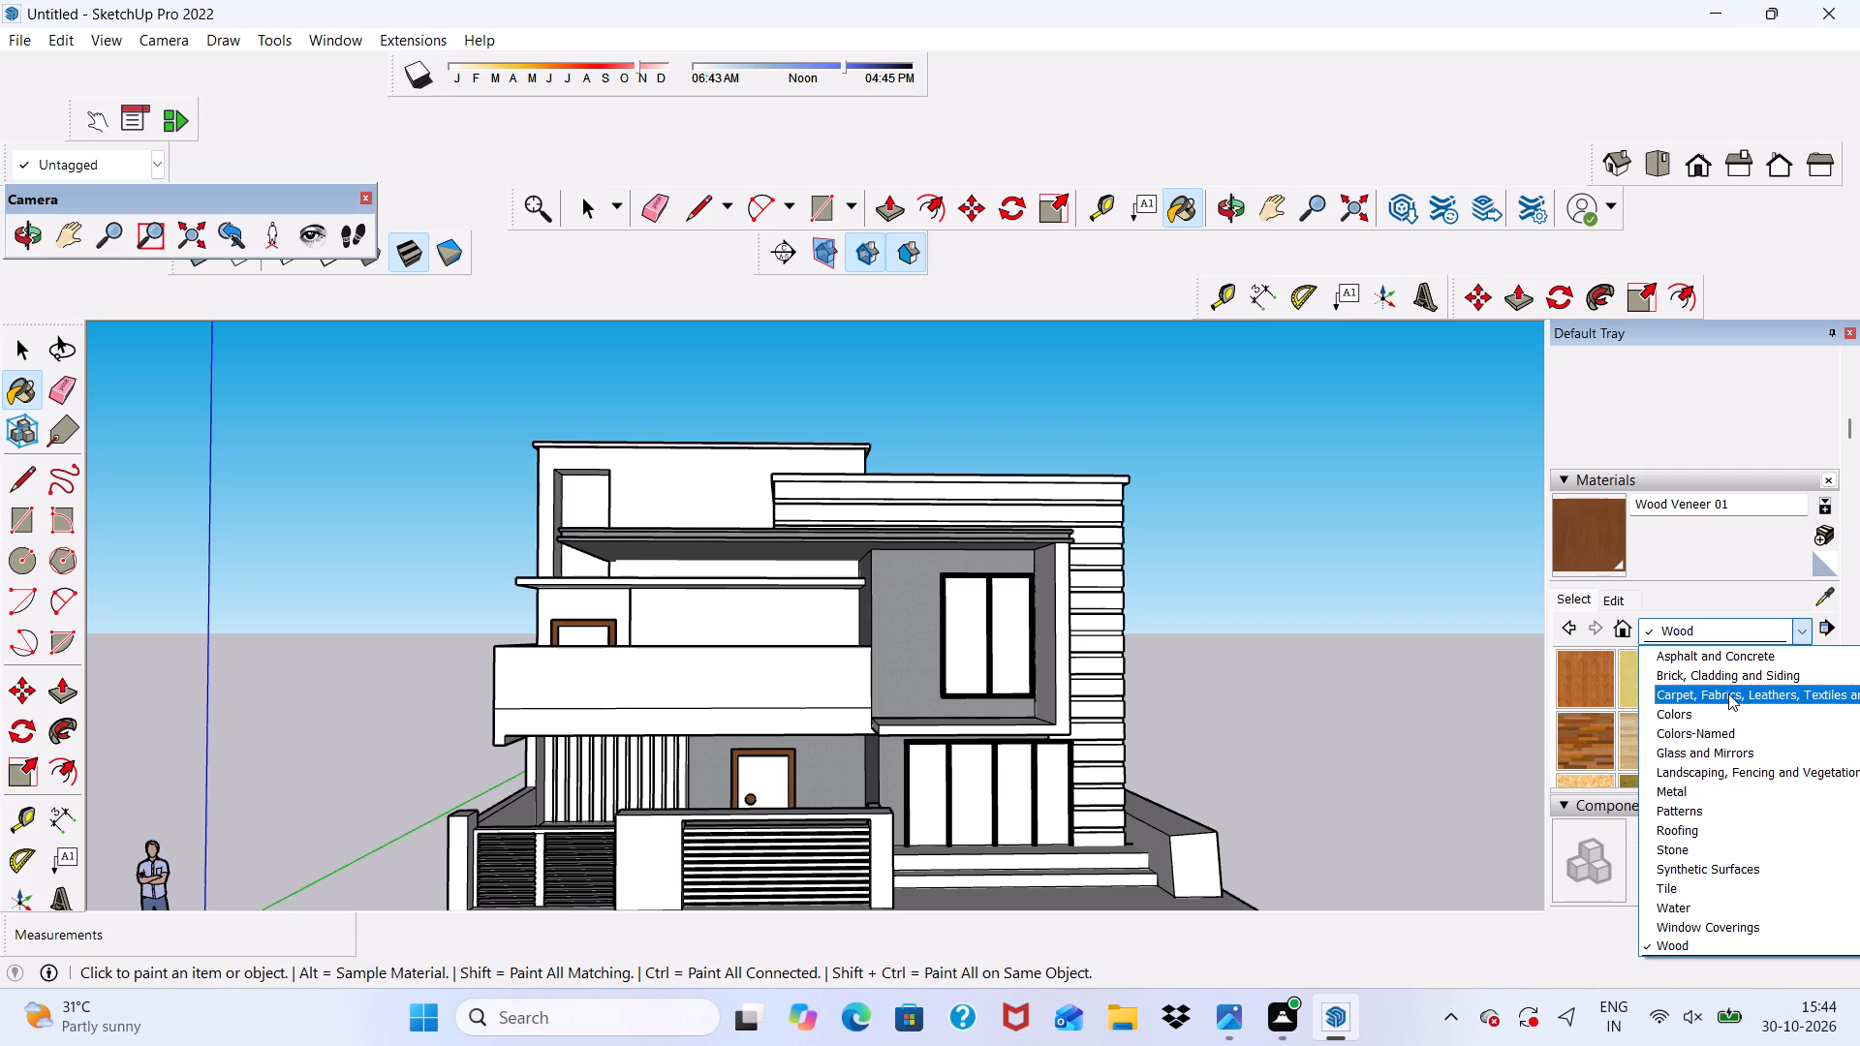
click(1703, 728)
scroll(1703, 728, down, 1)
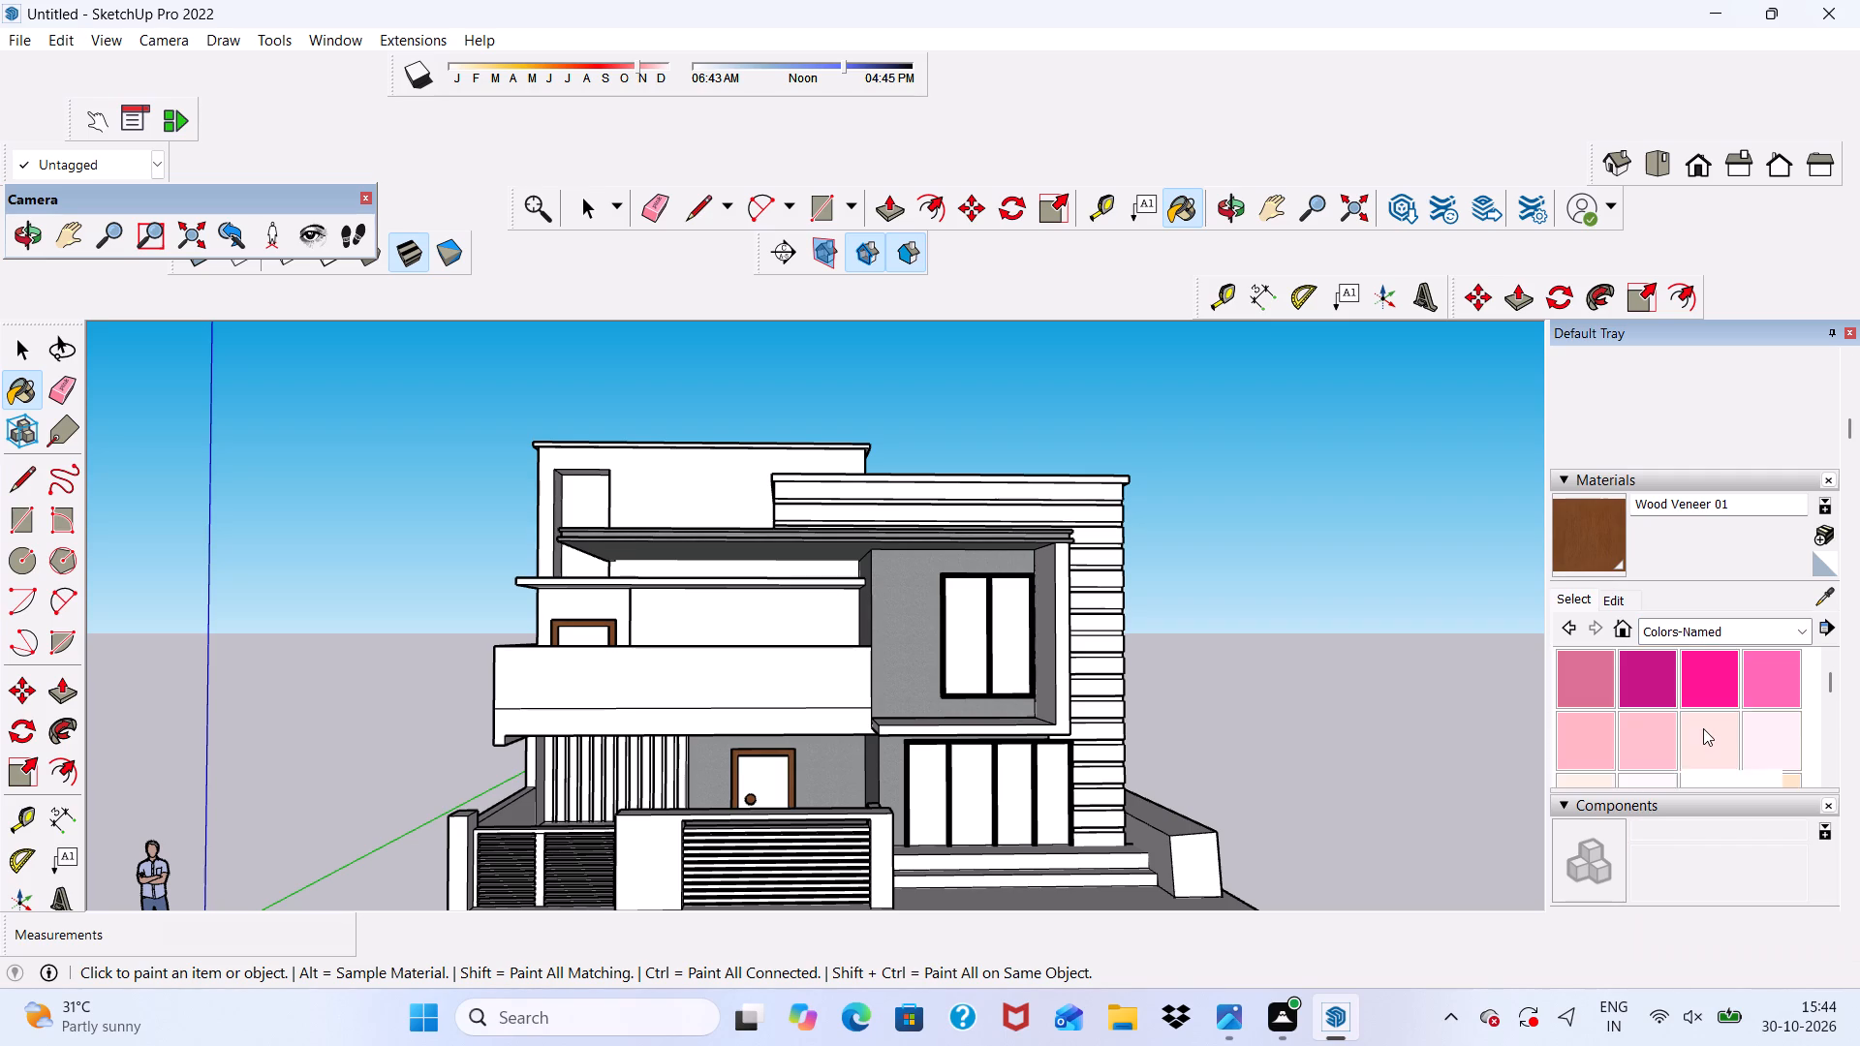
scroll(1703, 728, down, 4)
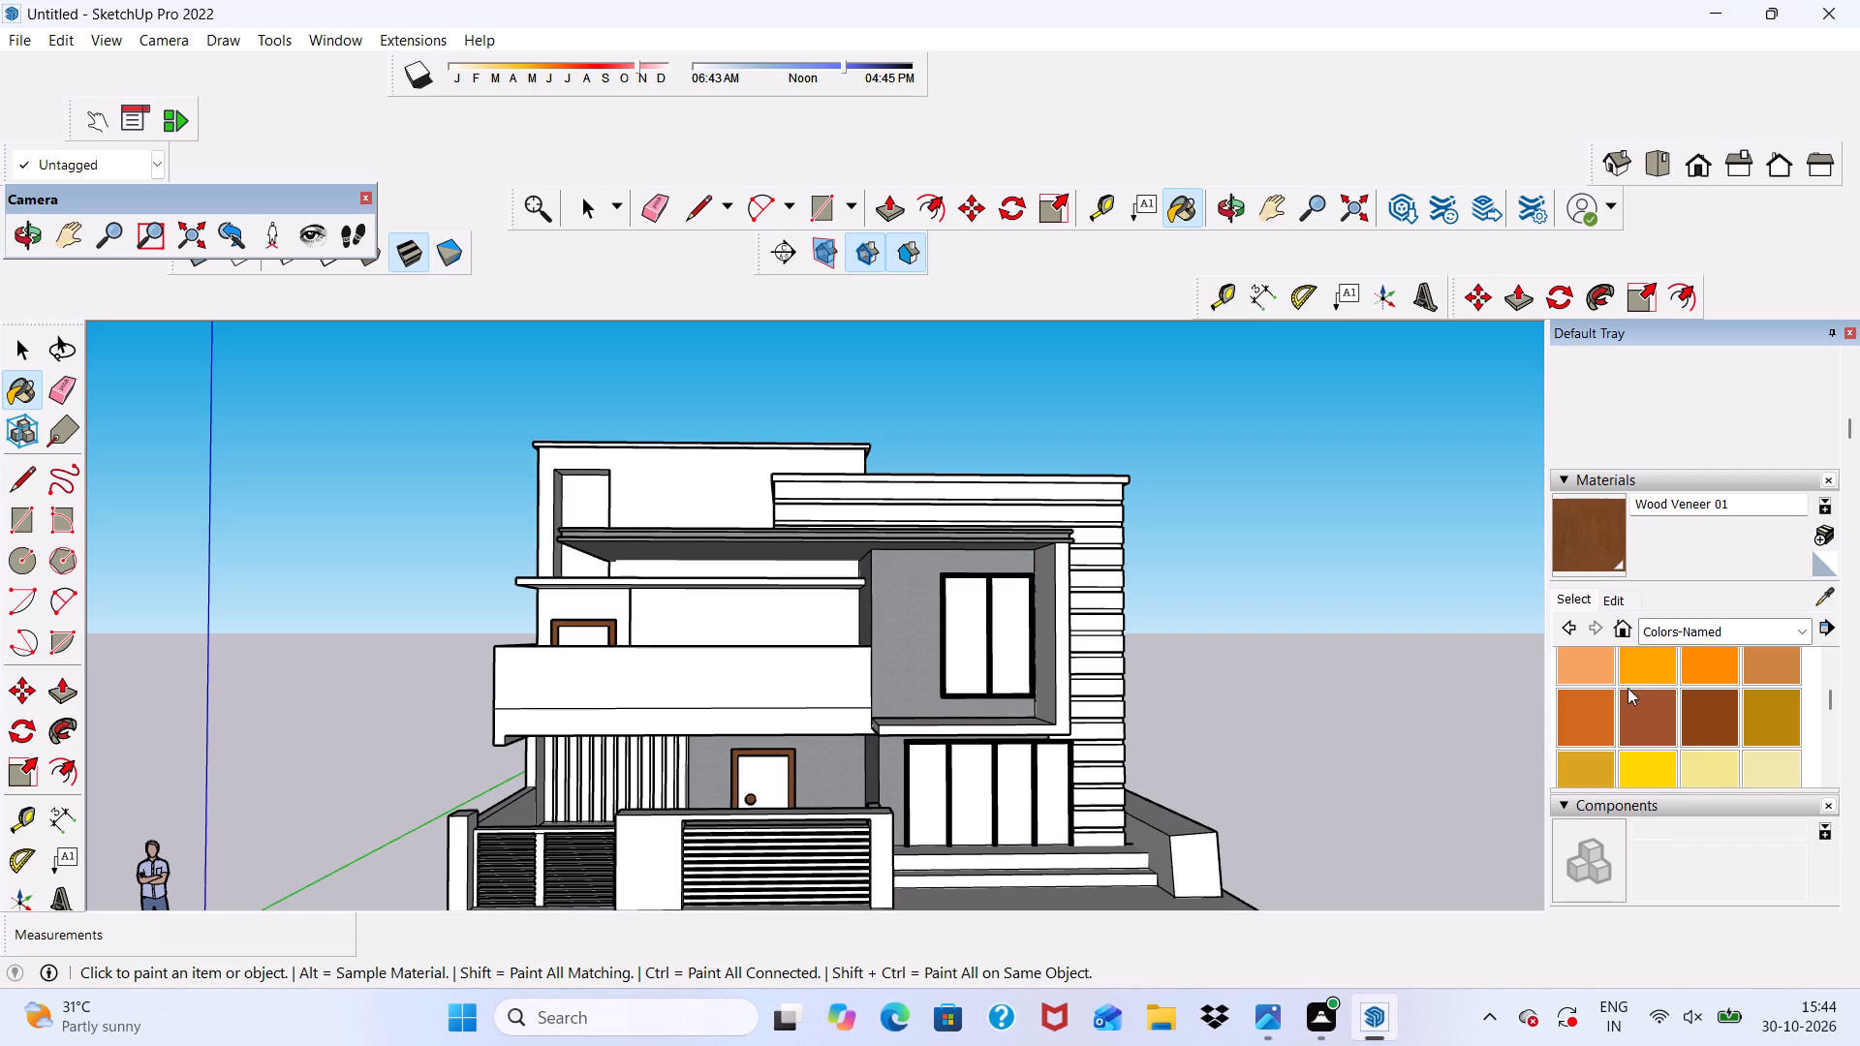
click(1636, 665)
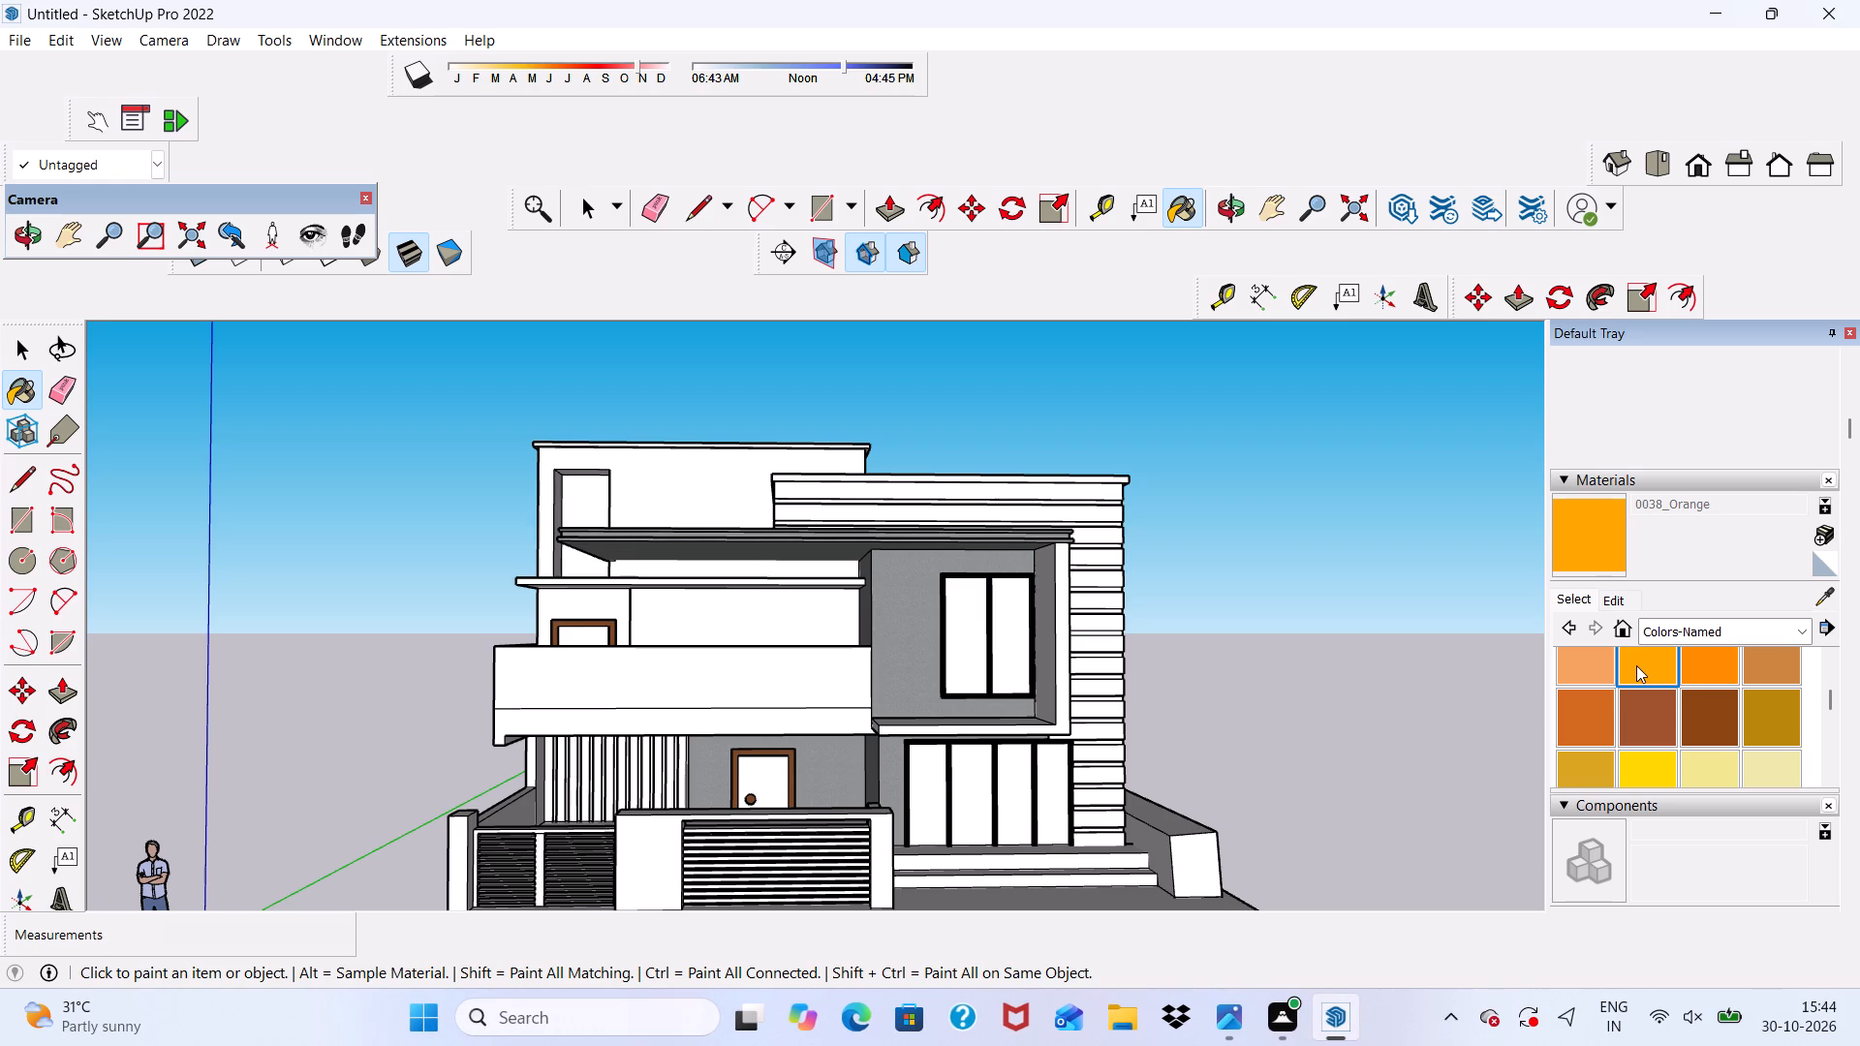
scroll(1115, 774, up, 3)
scroll(682, 817, up, 4)
click(709, 763)
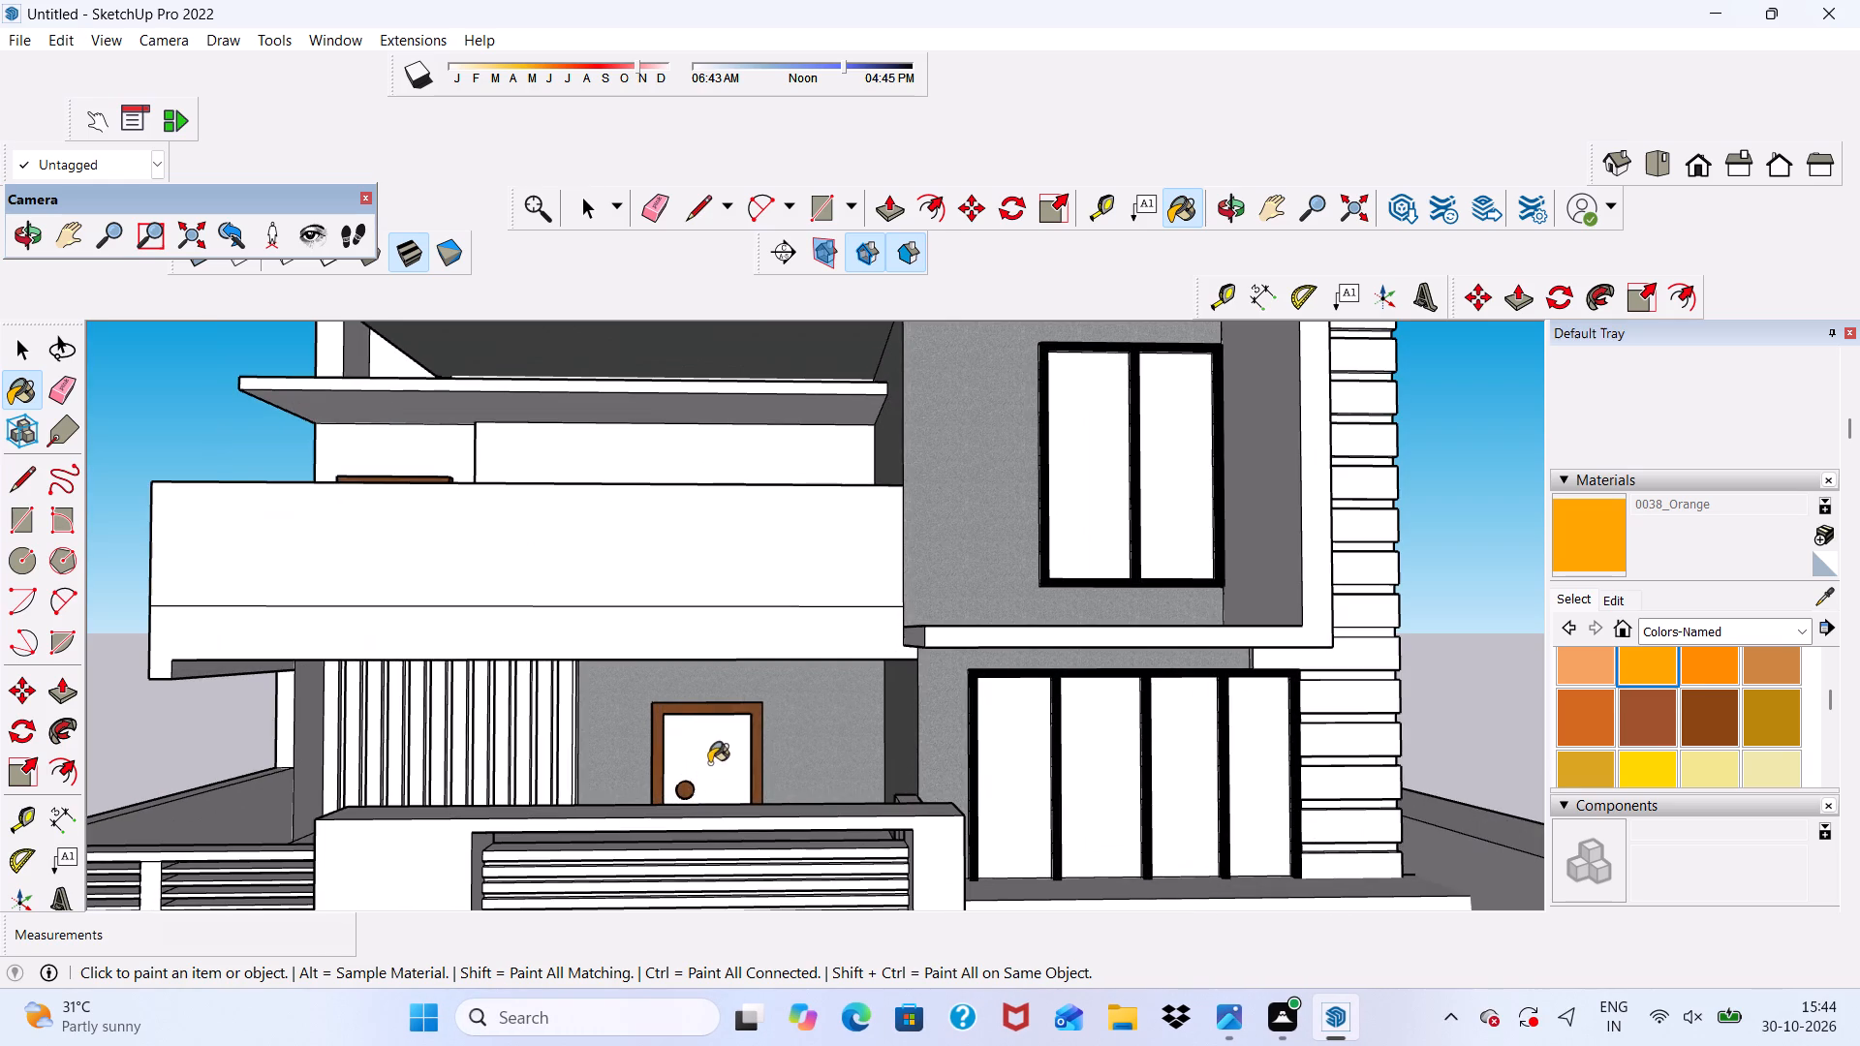
Paint the upper-floor balcony door panel with 0038_Orange.
scroll(743, 798, up, 4)
scroll(738, 802, down, 11)
scroll(511, 747, up, 5)
scroll(46, 359, up, 3)
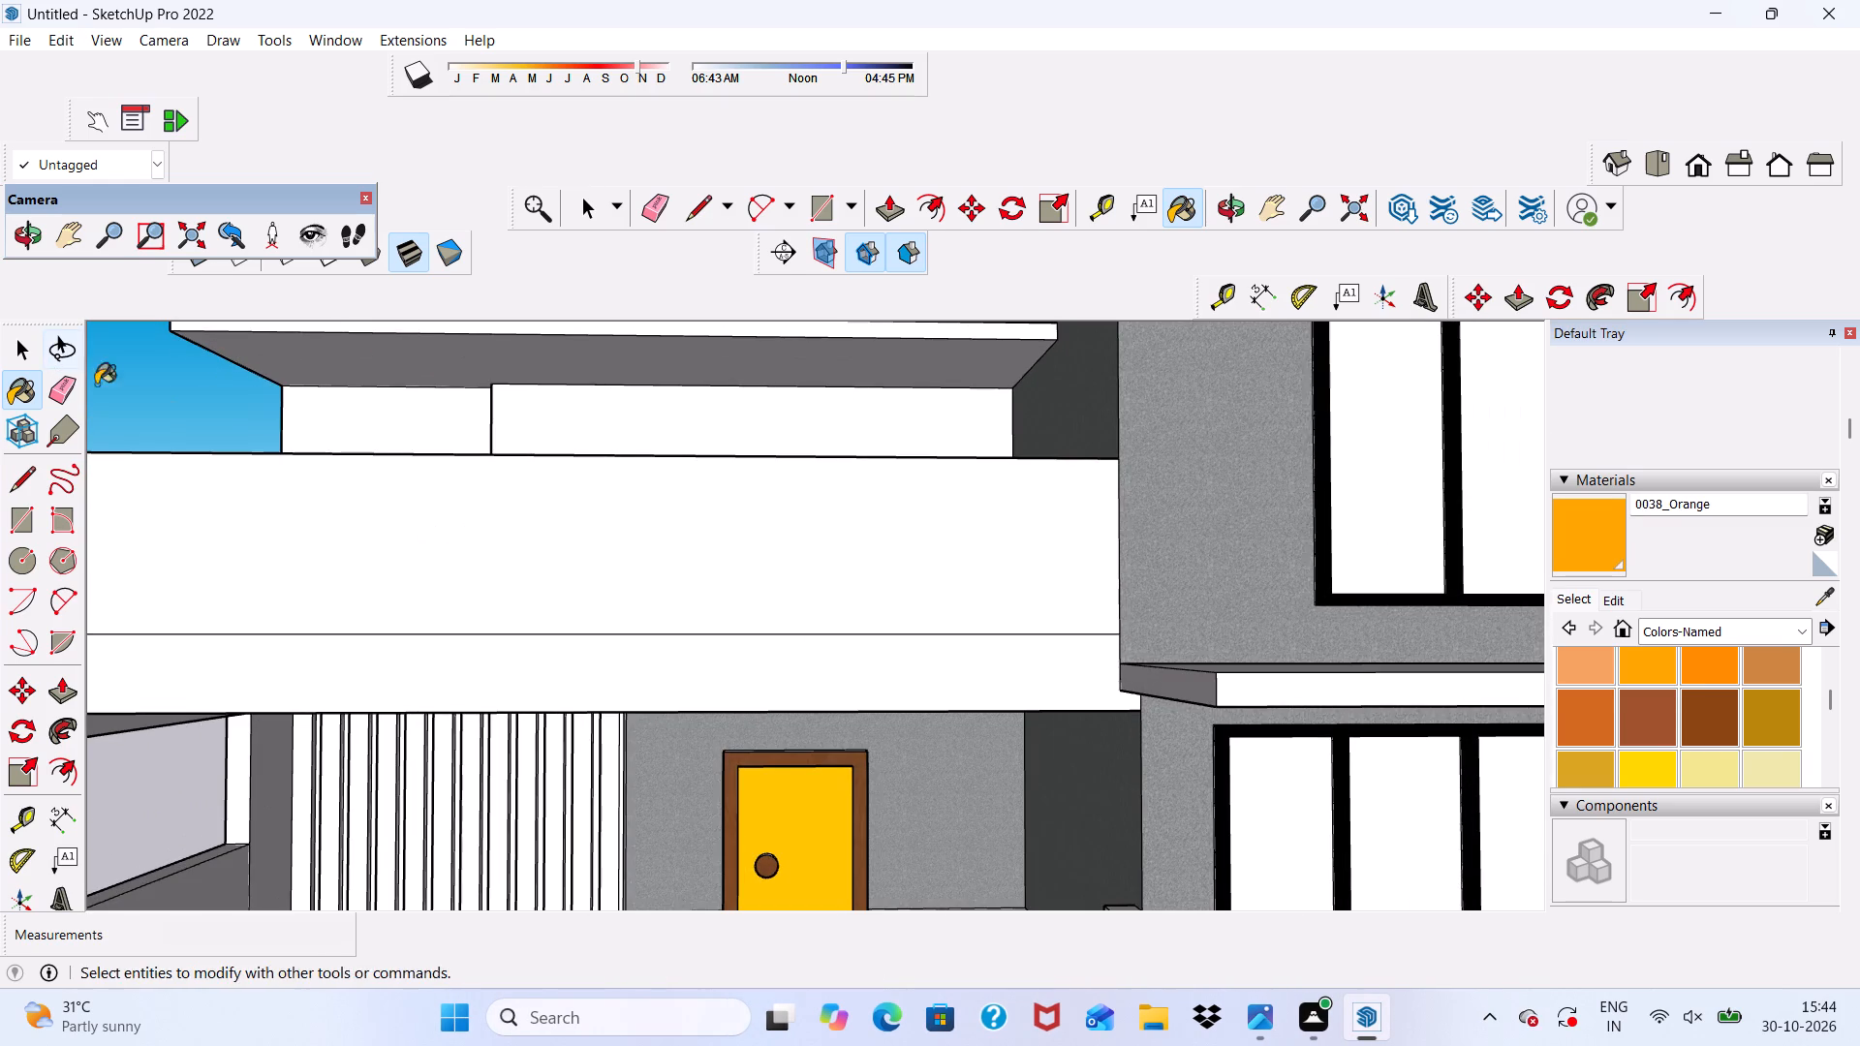
middle_drag(374, 484, 444, 648)
scroll(351, 501, up, 4)
click(347, 495)
scroll(347, 496, down, 4)
middle_drag(383, 588, 239, 426)
scroll(284, 473, down, 5)
middle_drag(521, 614, 558, 662)
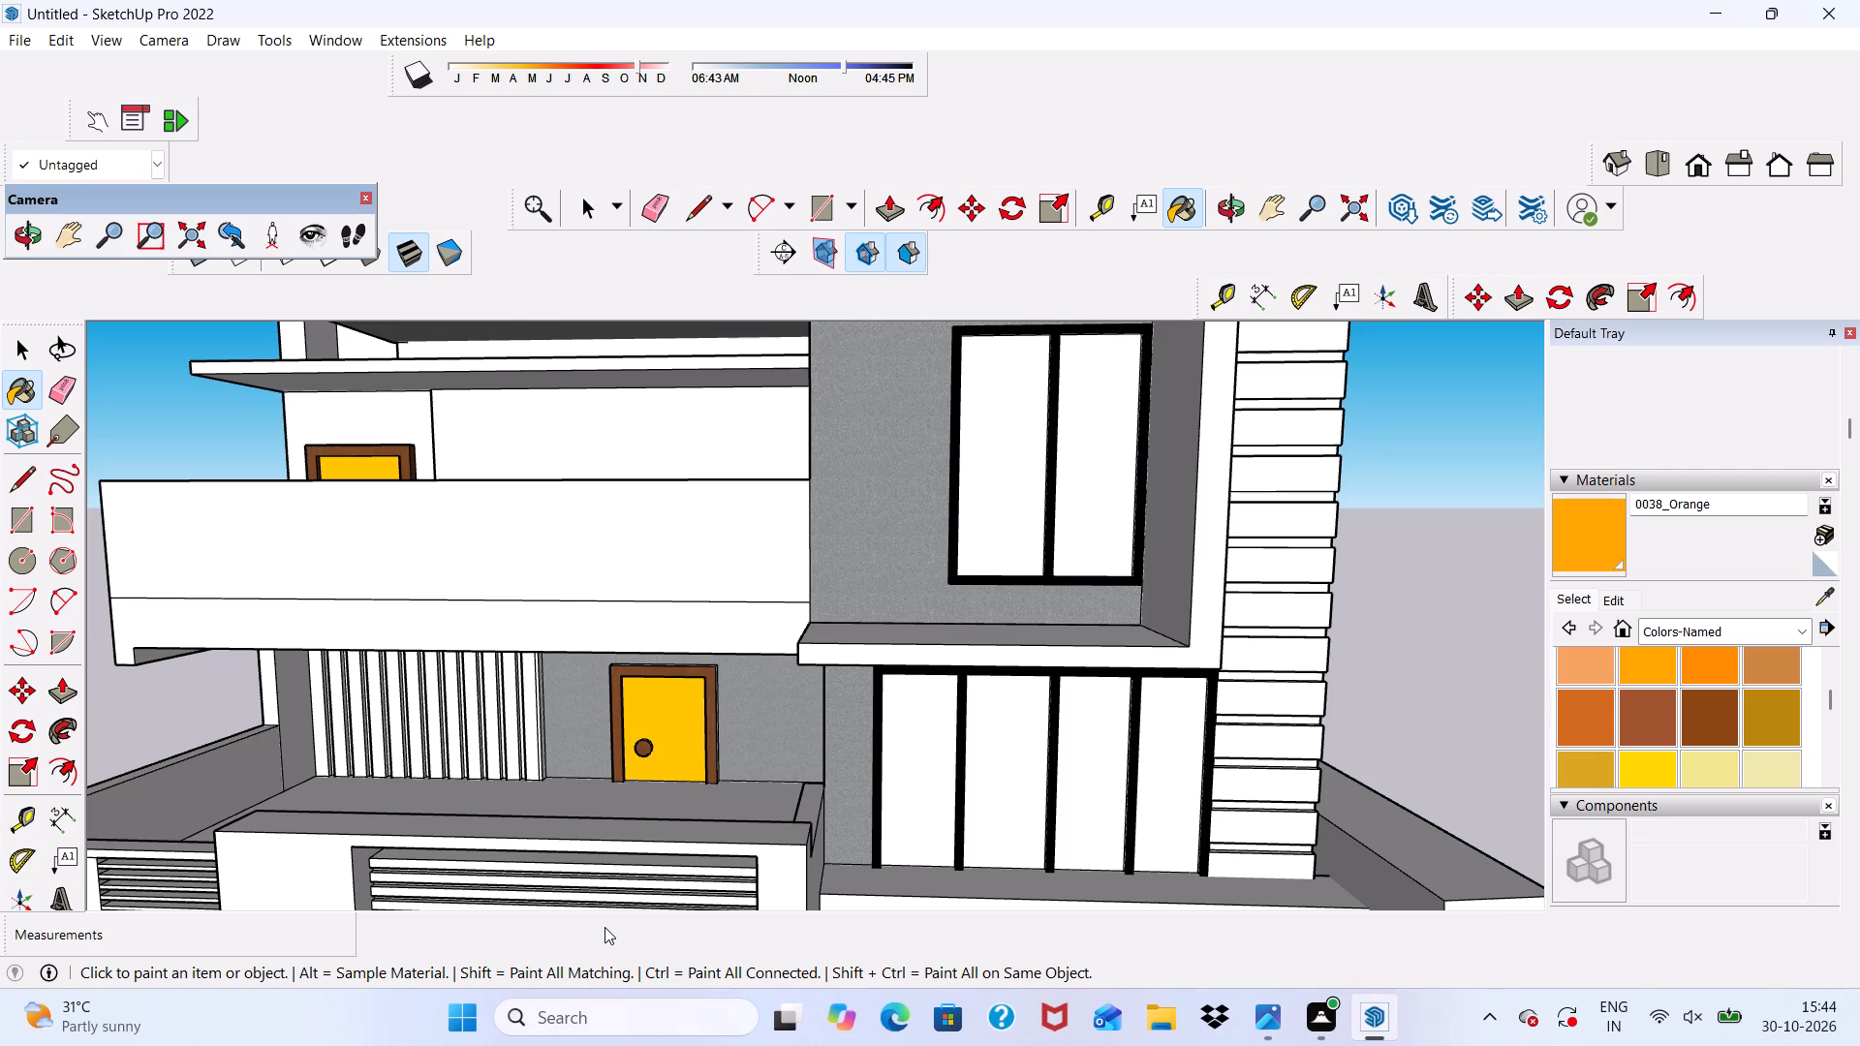
key(space)
Paint the front faces of the first nine vertical slats, starting farthest from the ground-floor door, with 0035_Tan from the Colors-Named collection.
scroll(619, 948, up, 1)
scroll(604, 970, down, 2)
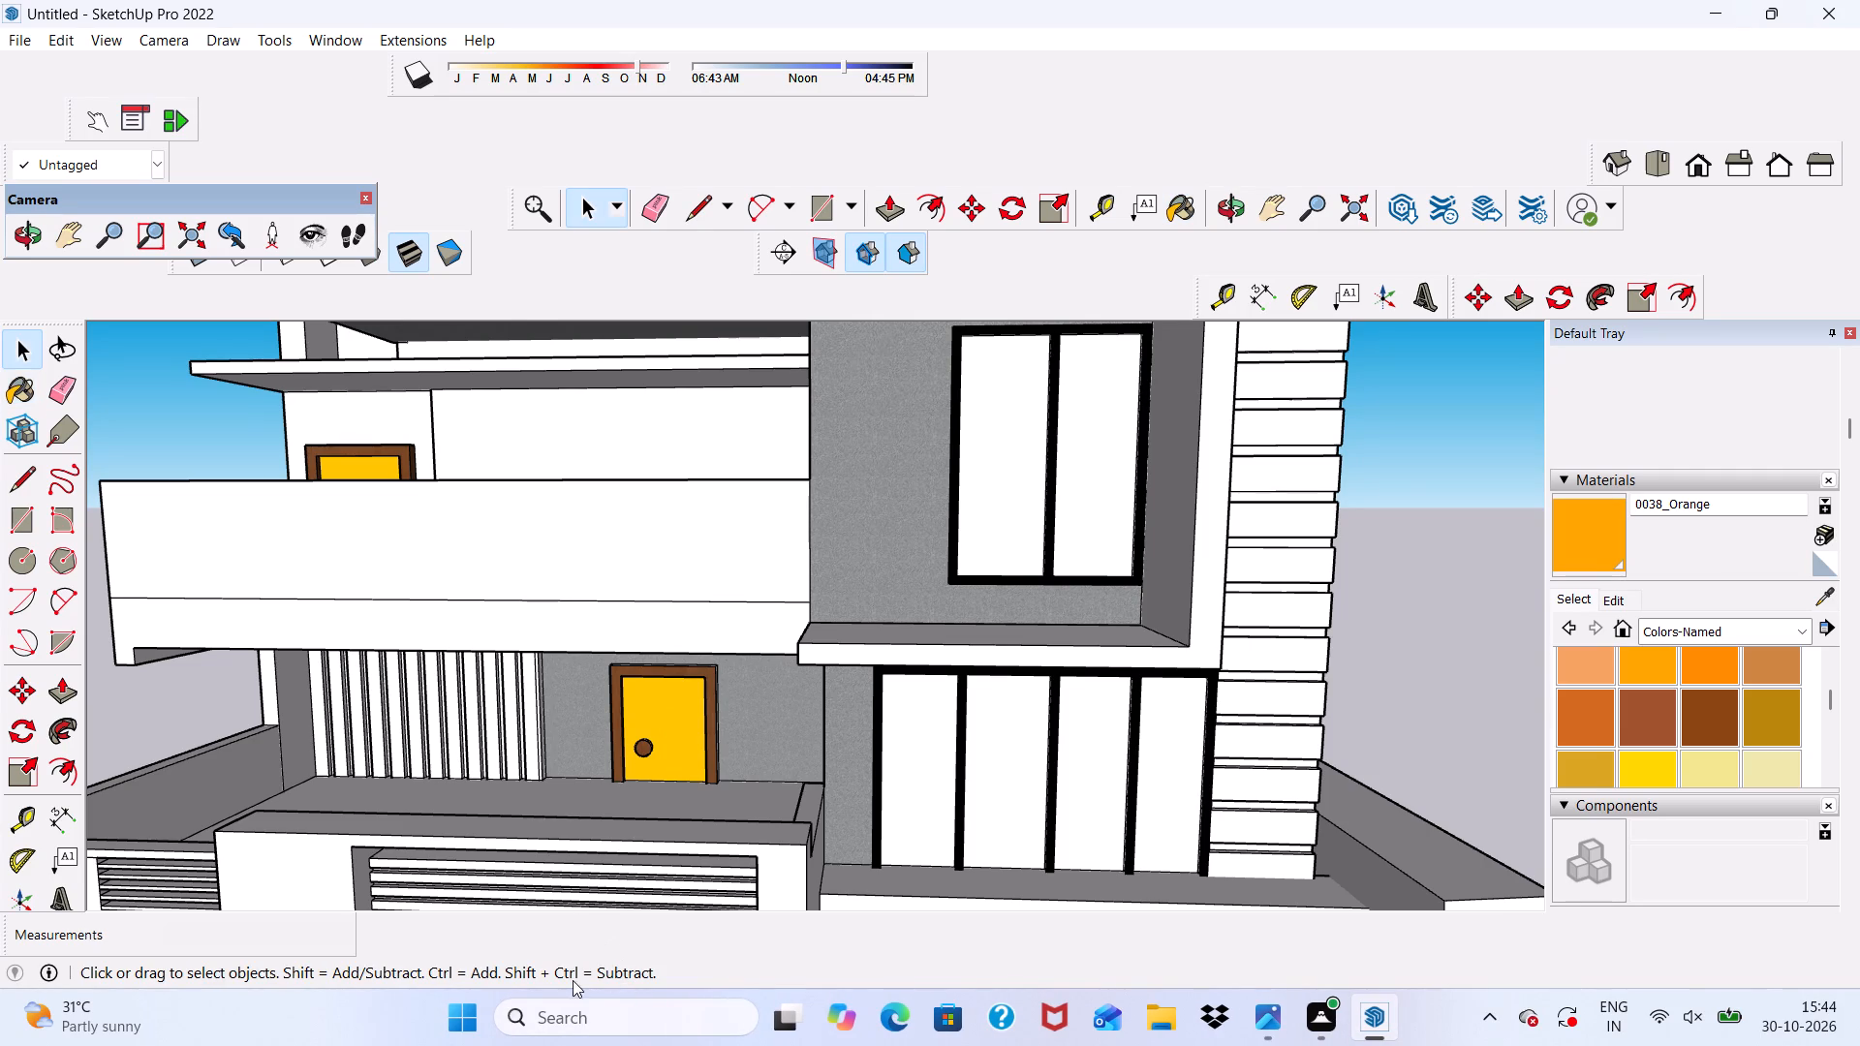
scroll(497, 719, down, 8)
middle_drag(578, 698, 435, 795)
scroll(414, 731, down, 4)
scroll(417, 735, up, 12)
middle_drag(421, 666, 477, 579)
scroll(477, 579, up, 1)
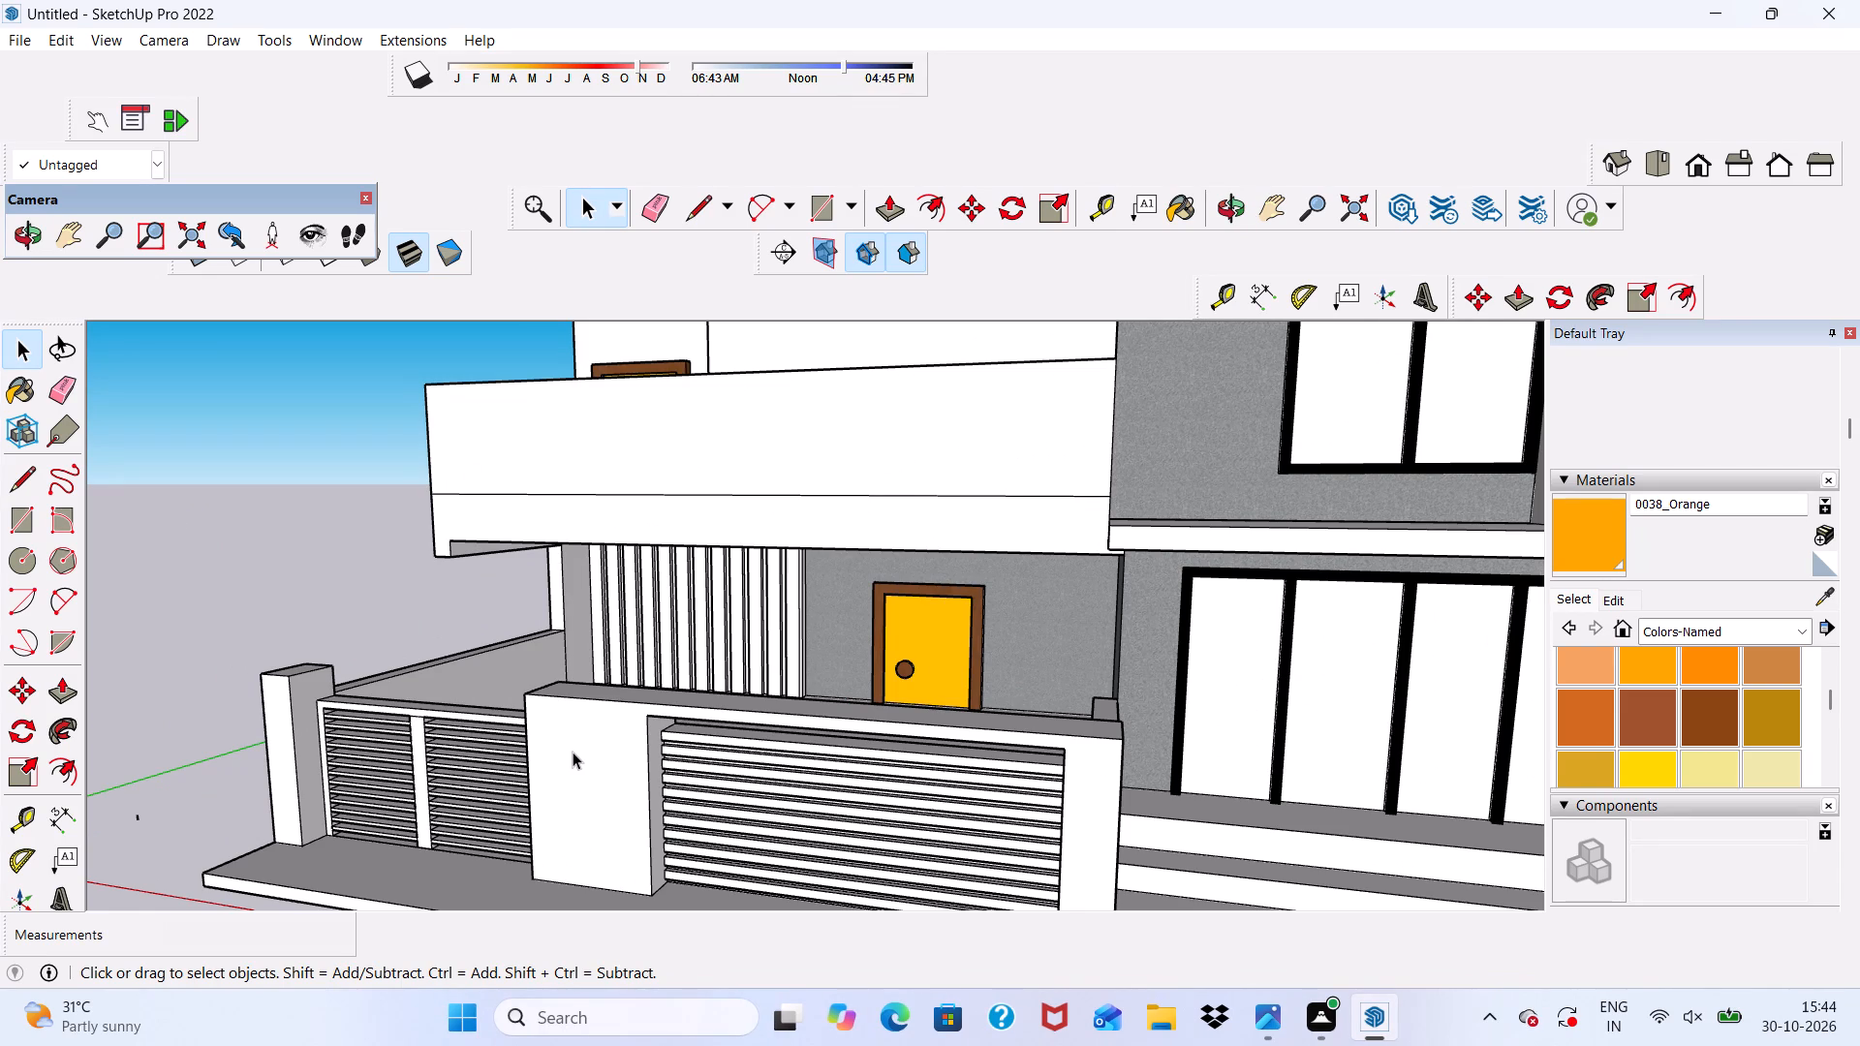
scroll(1673, 695, down, 1)
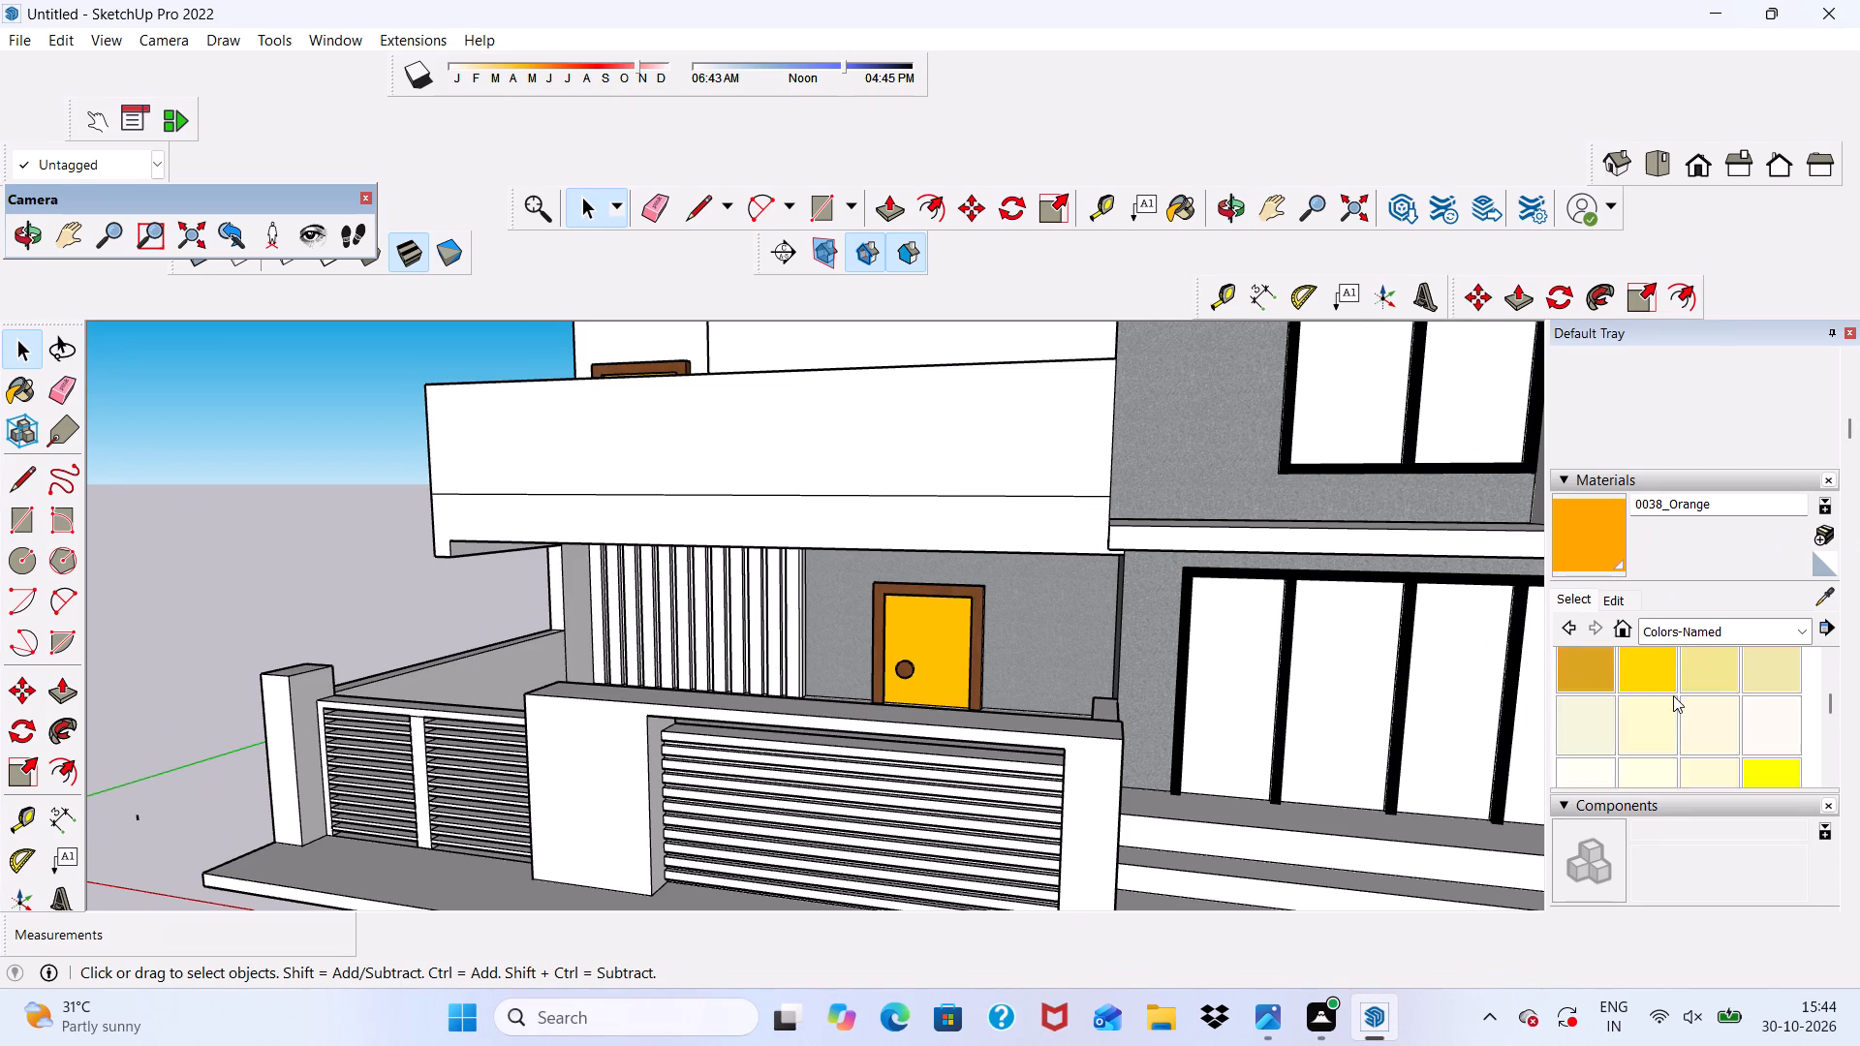
scroll(1673, 695, down, 2)
scroll(1673, 695, up, 2)
scroll(1673, 695, down, 1)
scroll(1673, 695, up, 1)
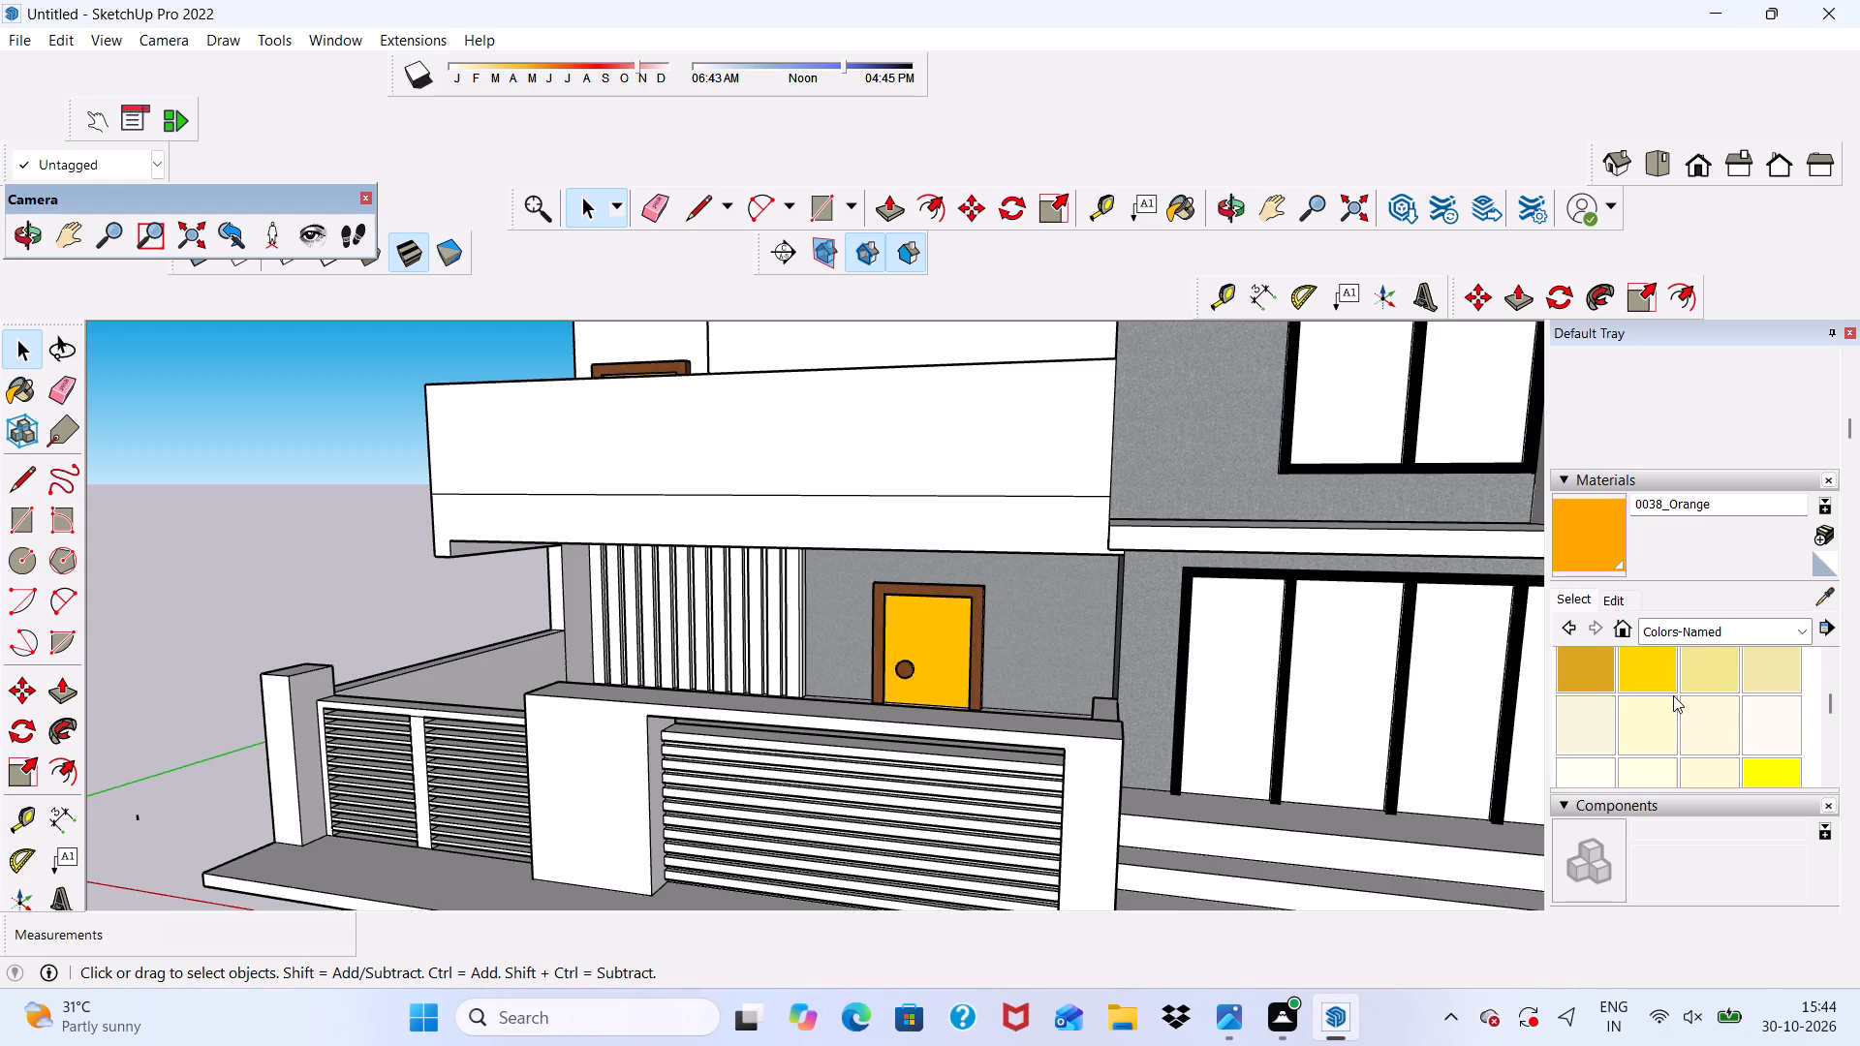
scroll(1766, 672, down, 4)
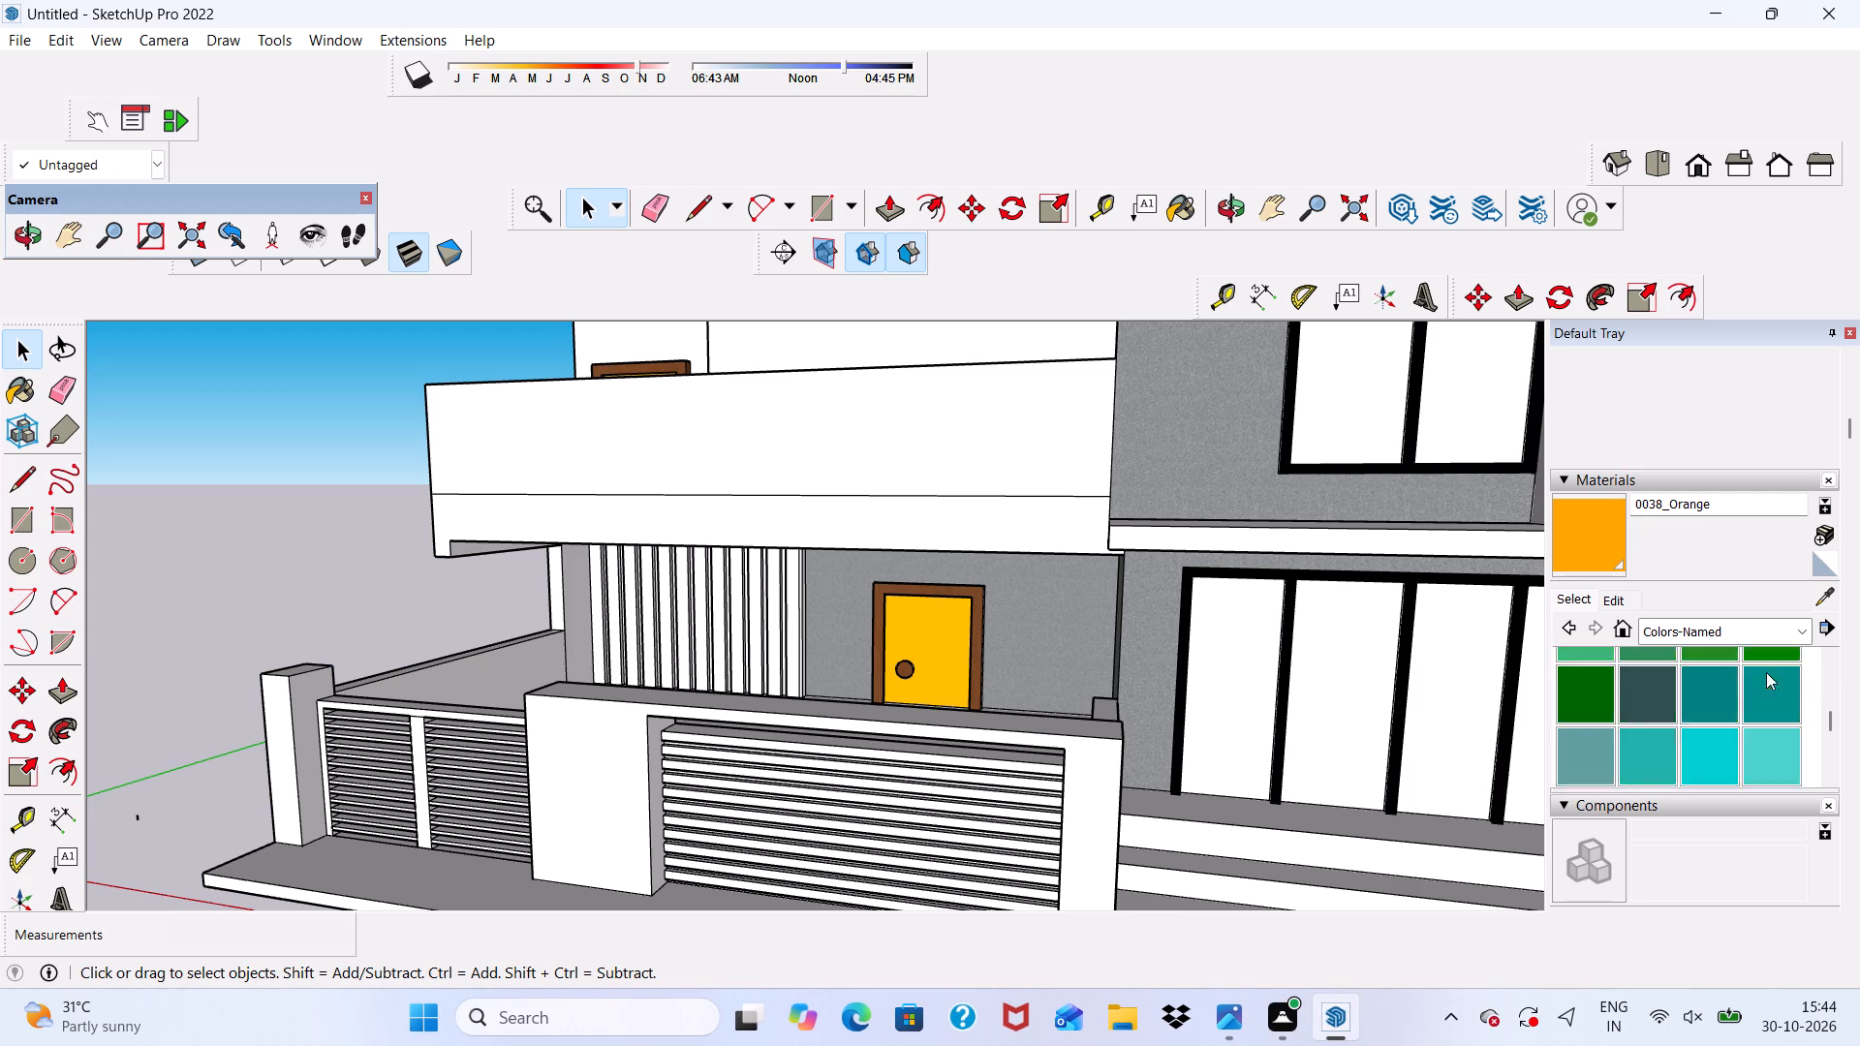
scroll(1766, 672, down, 1)
scroll(1766, 672, up, 11)
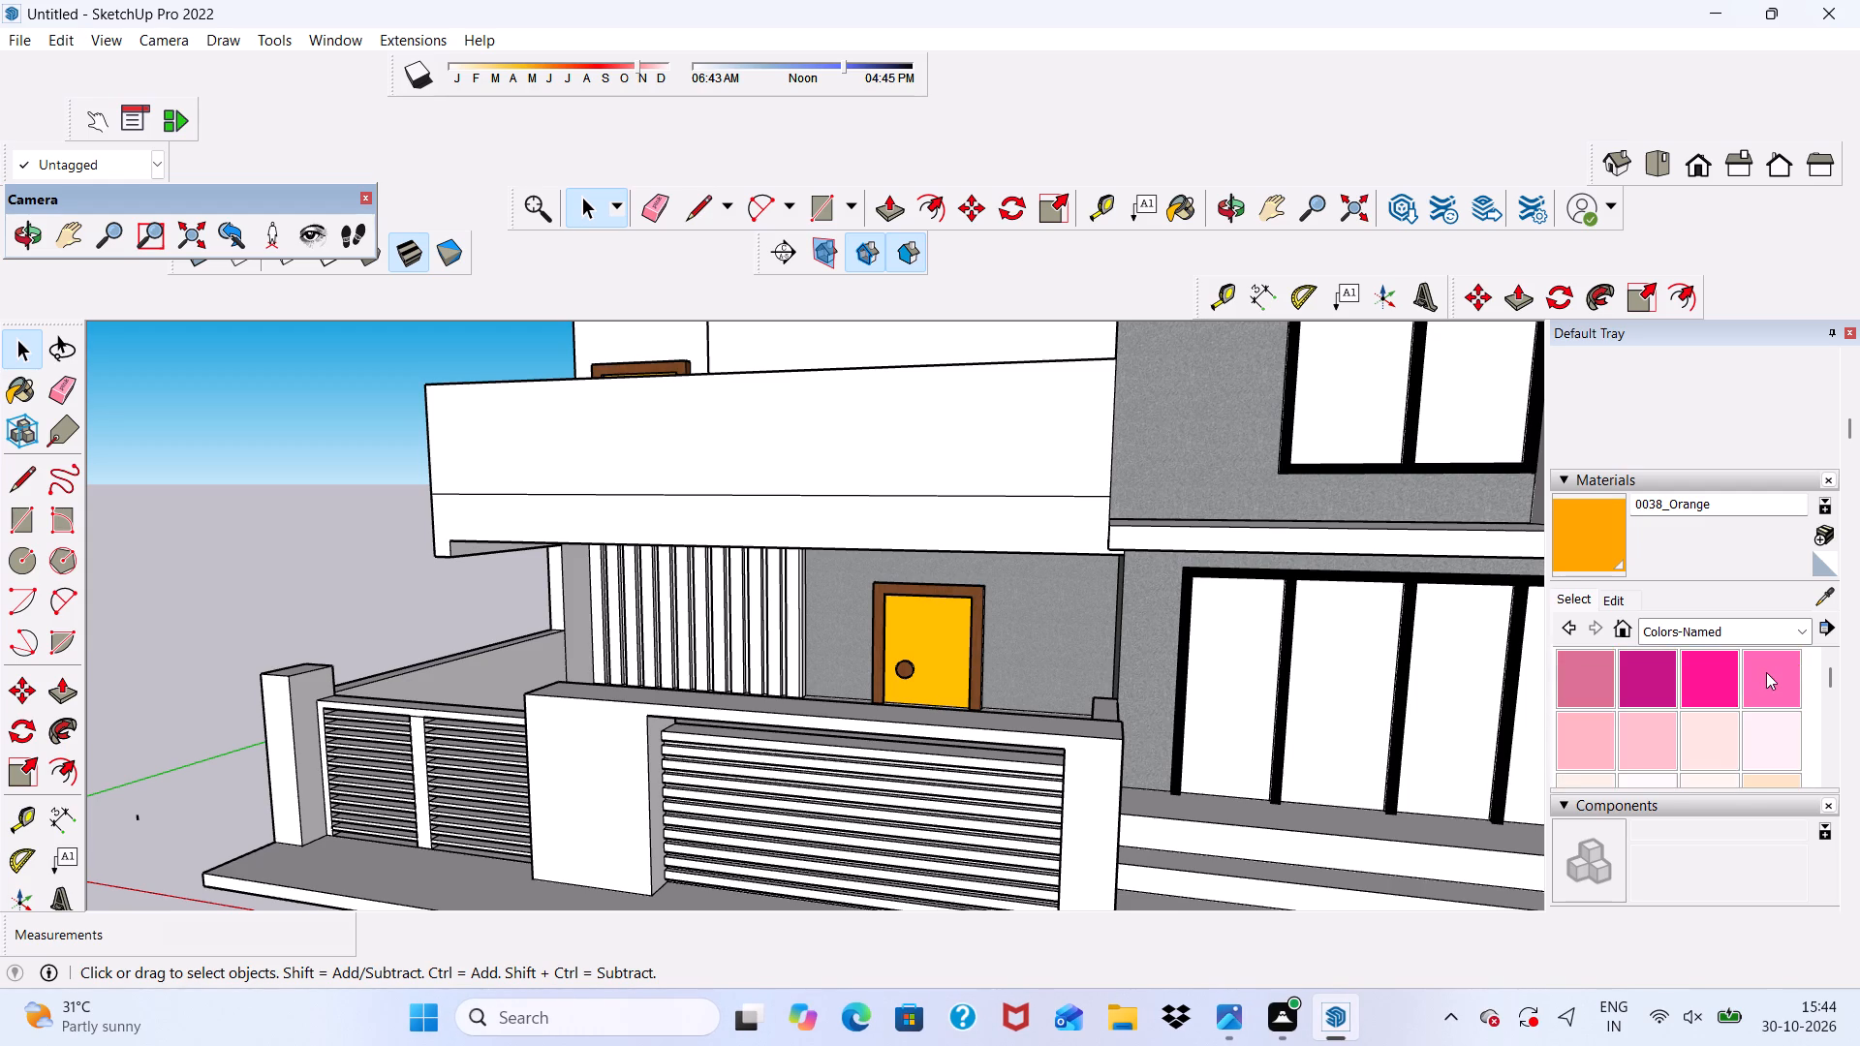
scroll(1766, 672, up, 2)
scroll(1766, 672, down, 3)
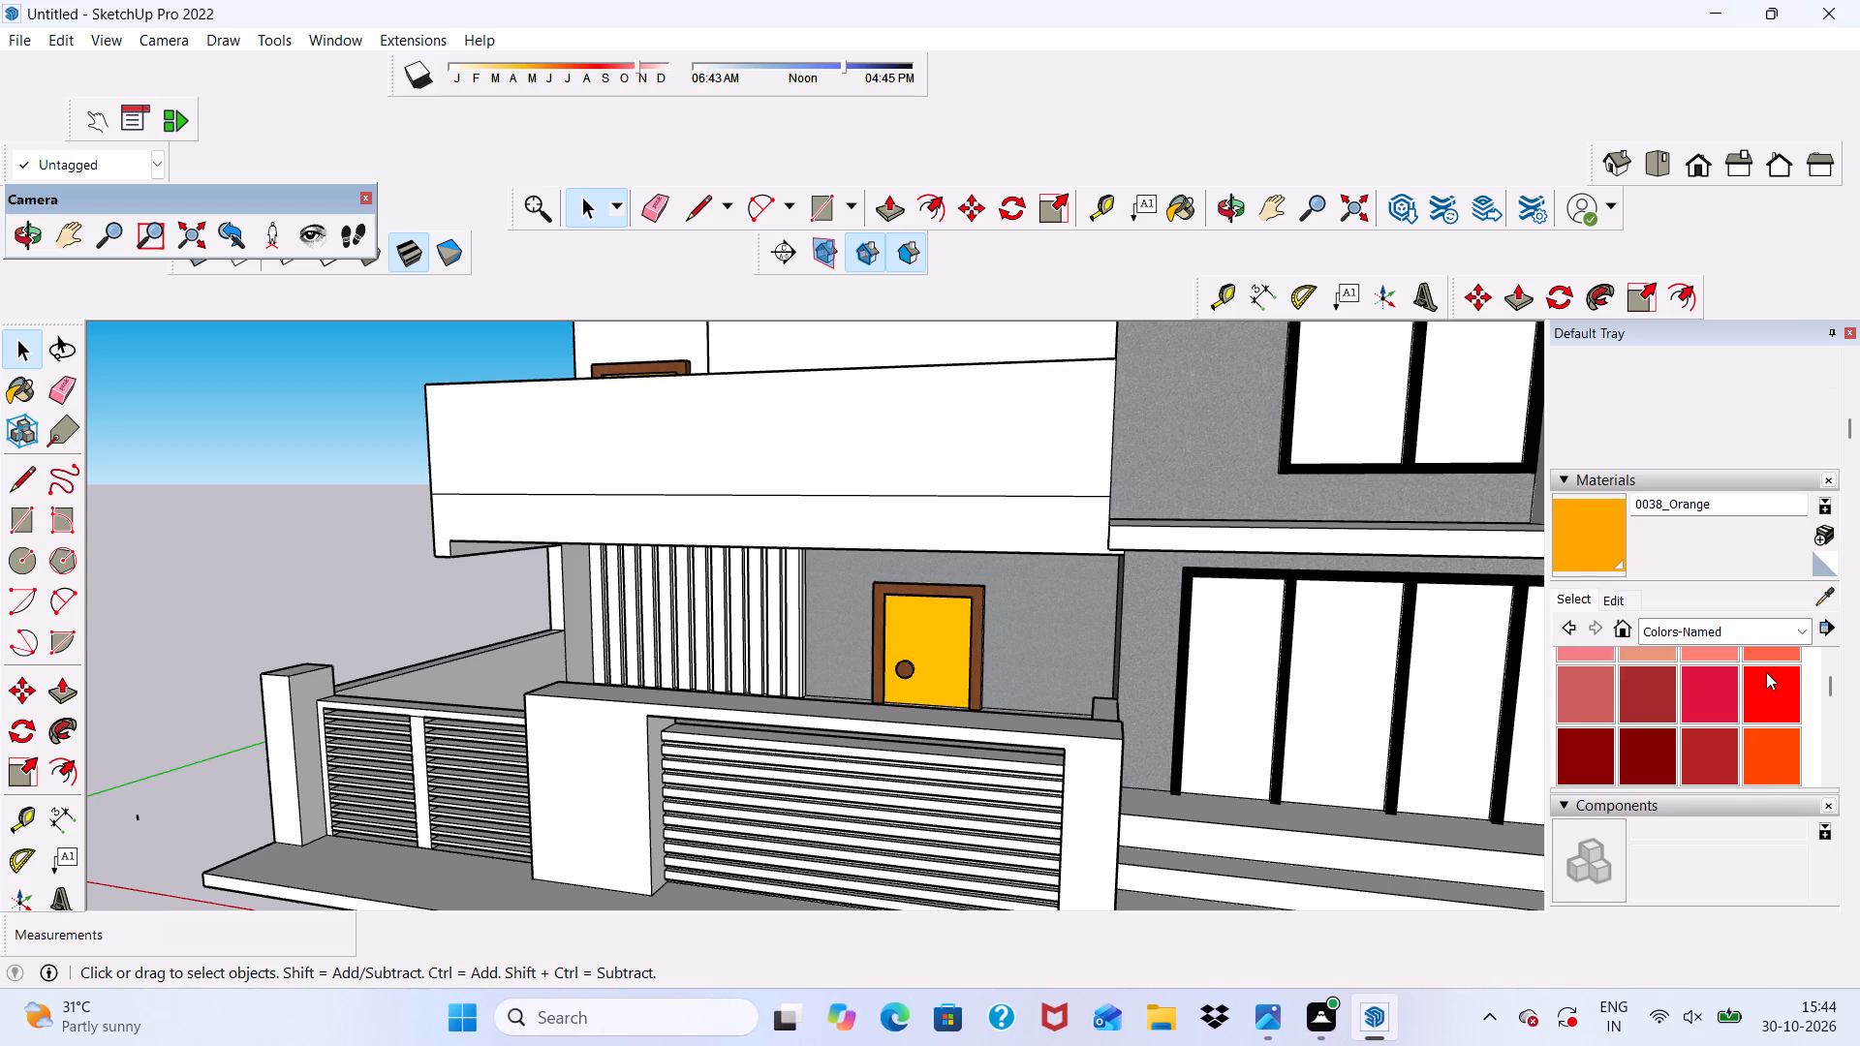
scroll(1766, 672, down, 2)
click(1711, 726)
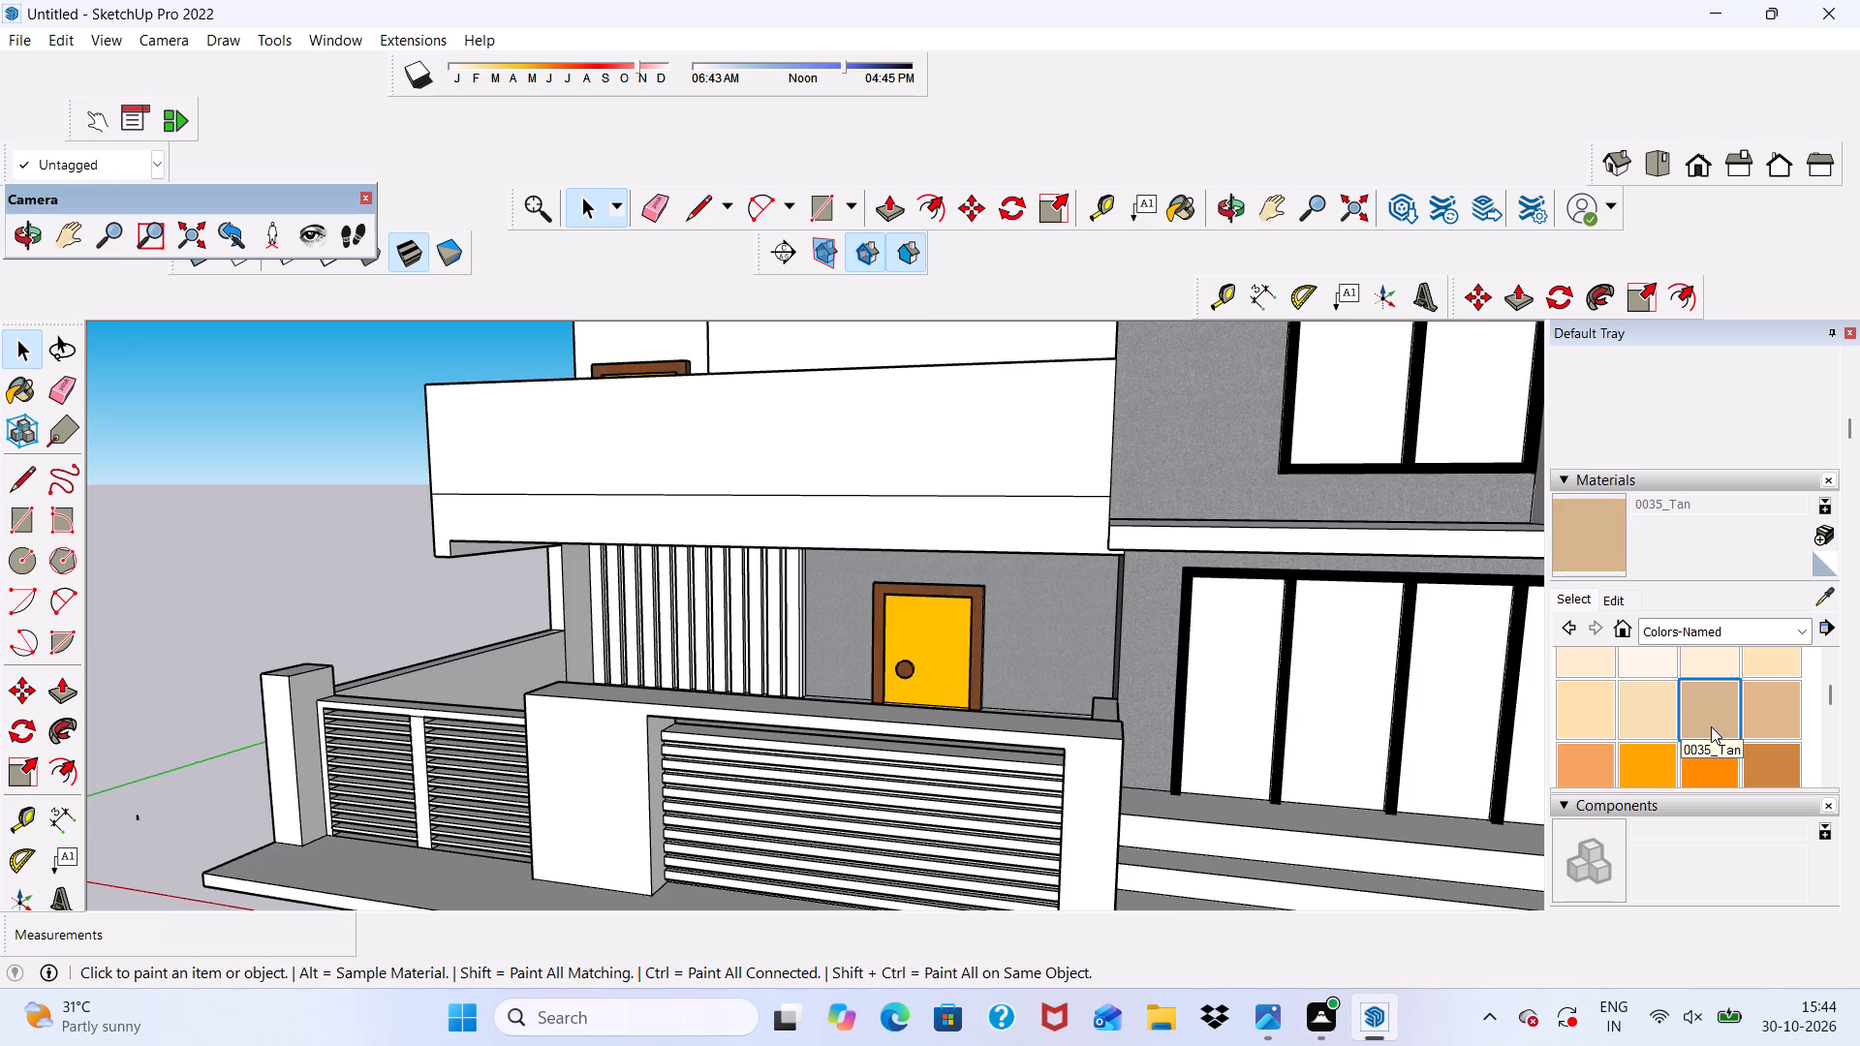
scroll(761, 626, up, 14)
click(516, 518)
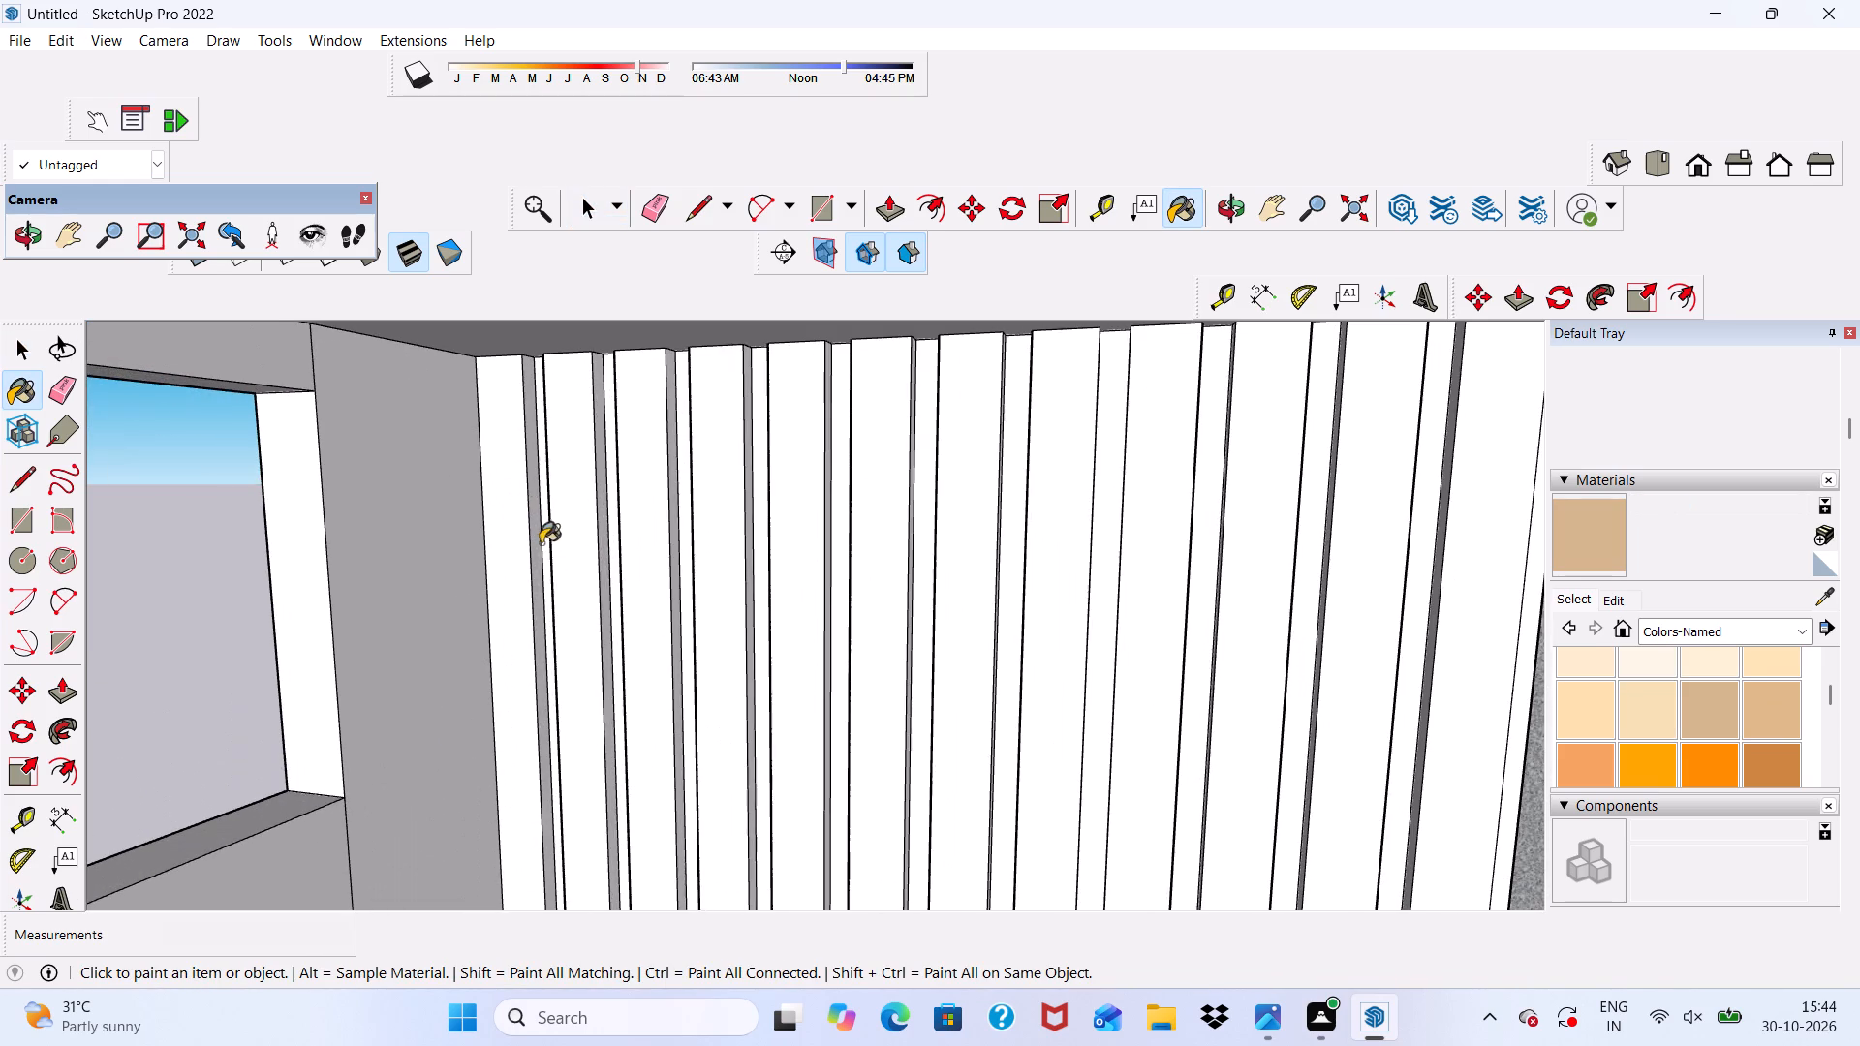
scroll(546, 552, up, 1)
click(574, 584)
click(660, 597)
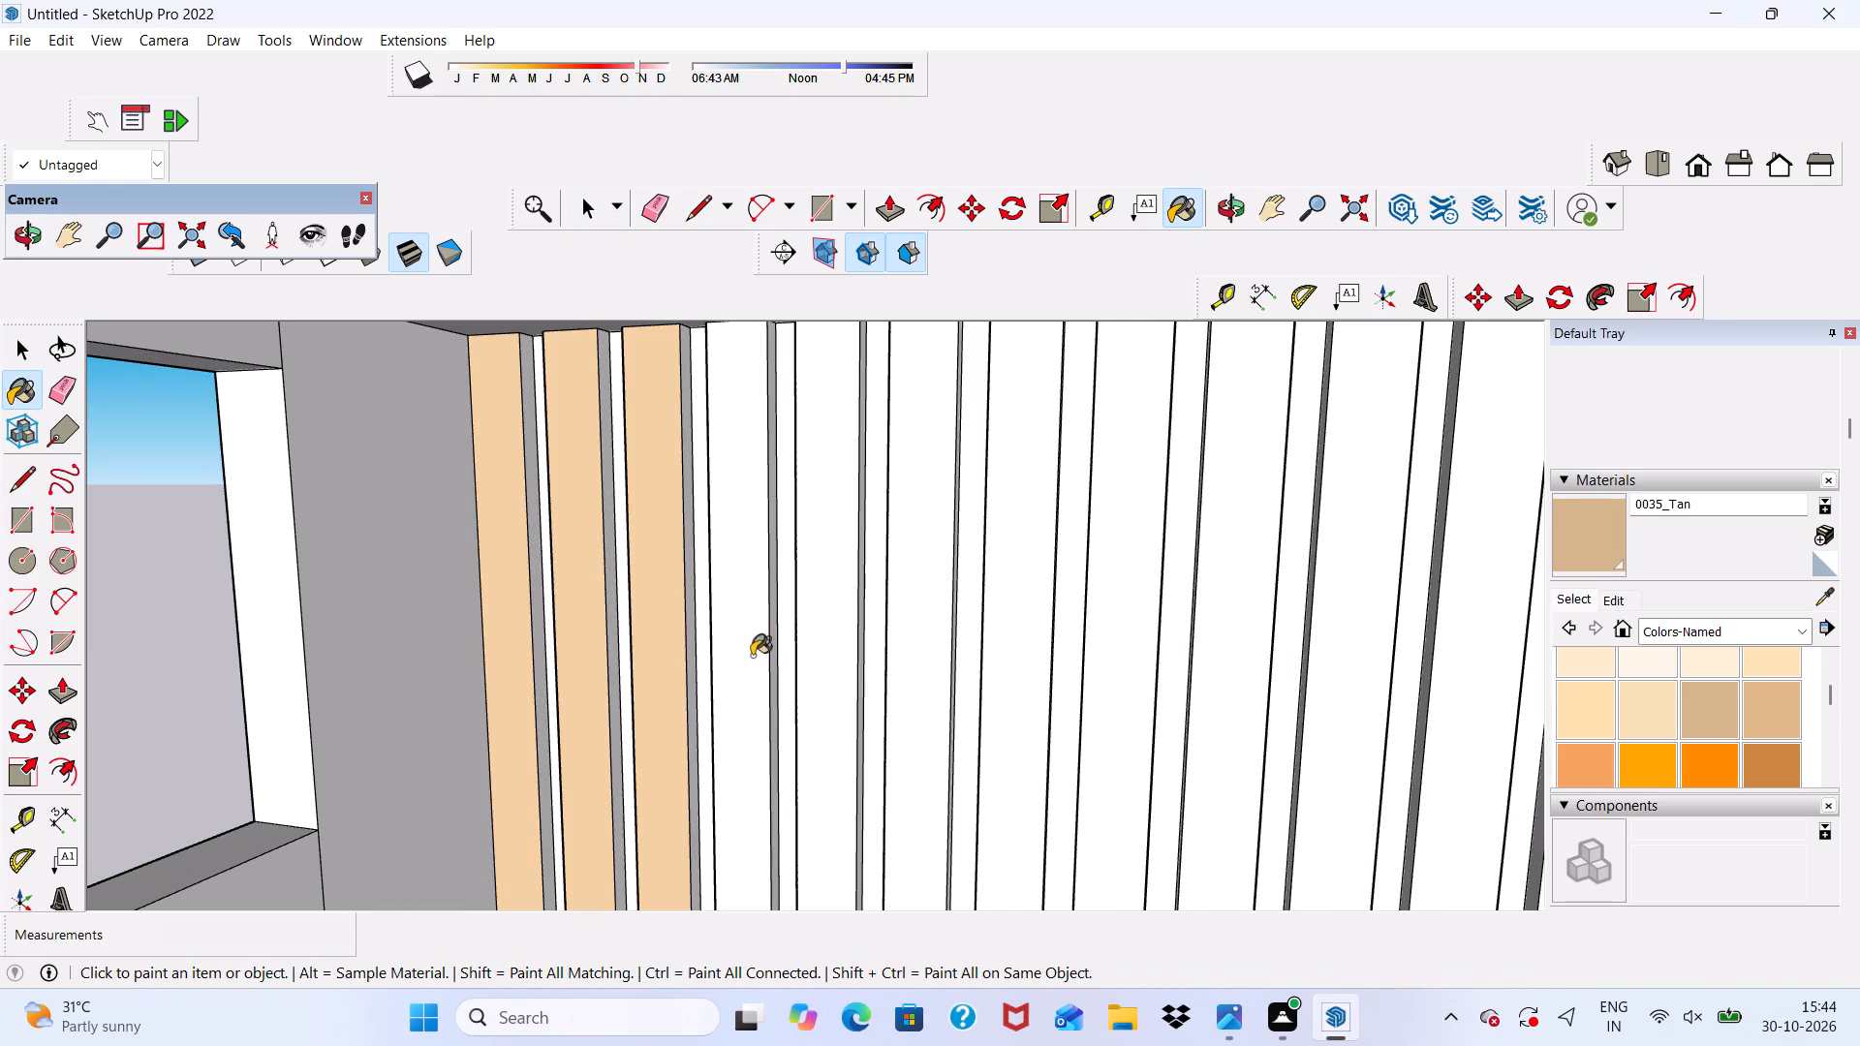
click(752, 656)
click(831, 680)
click(909, 640)
click(1009, 643)
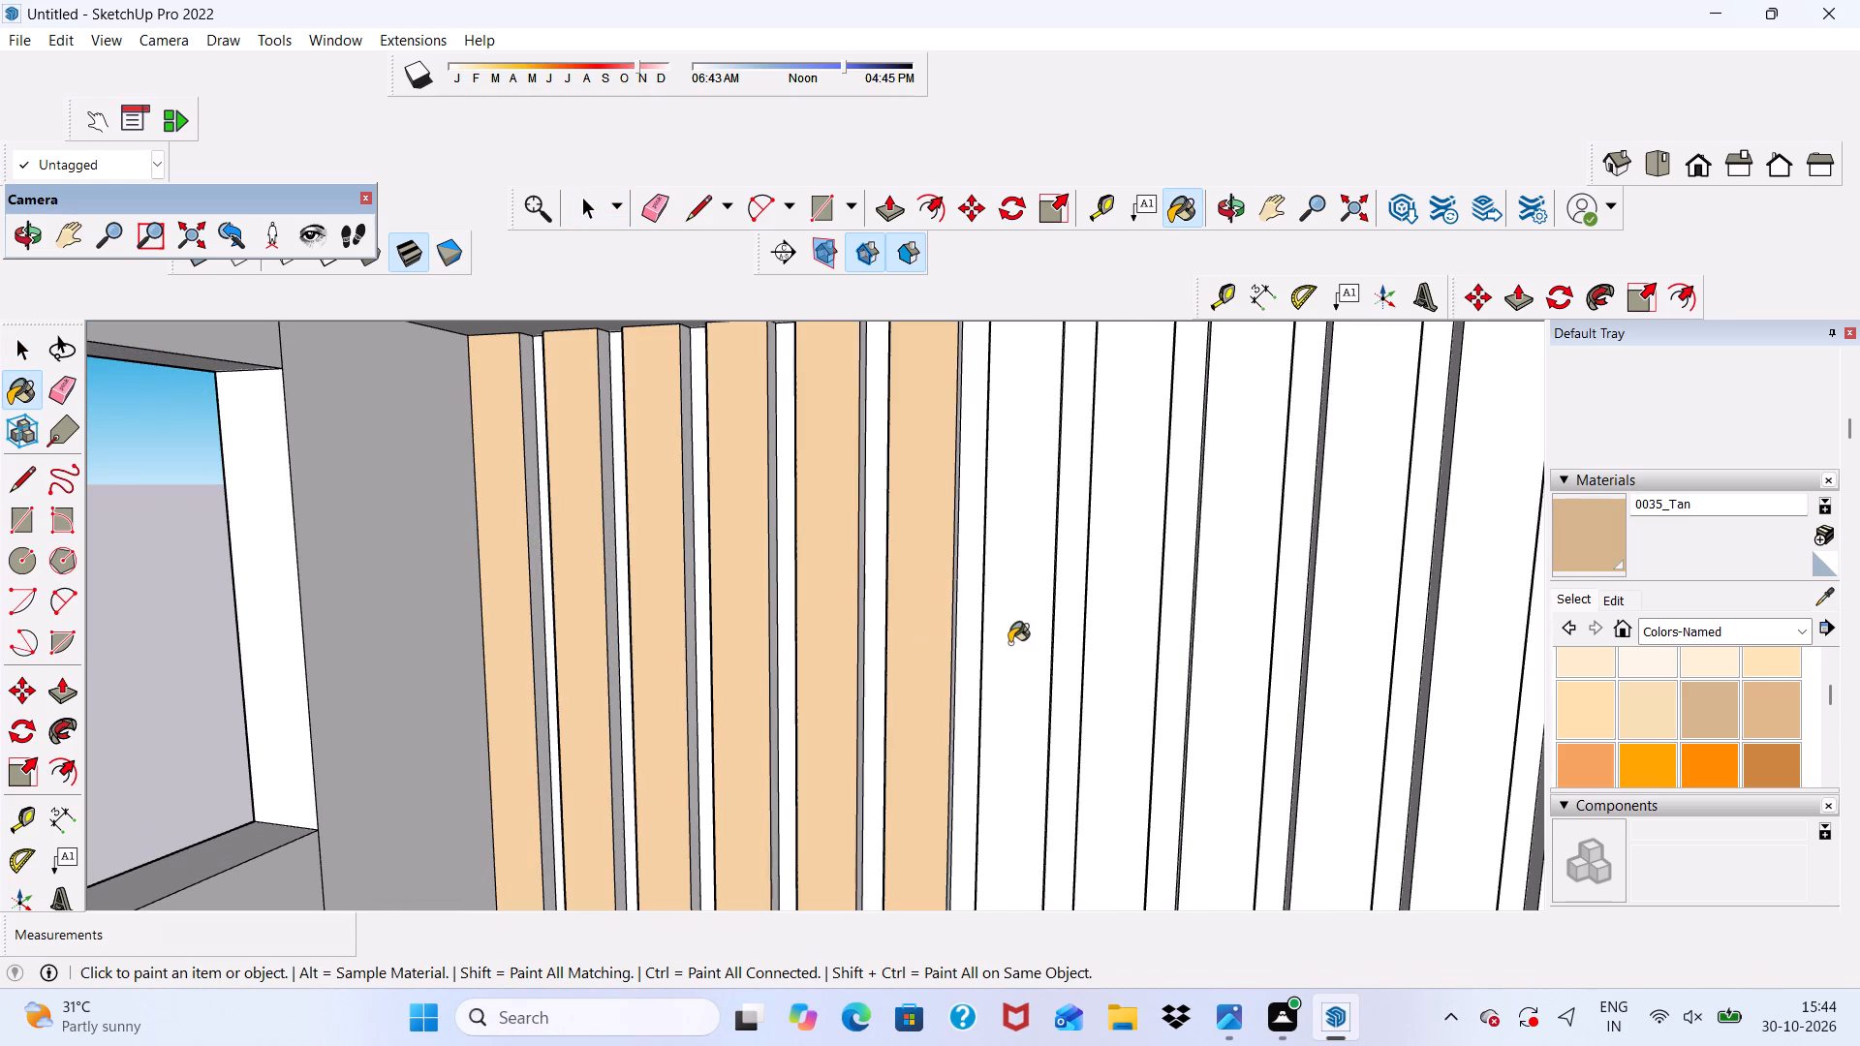
click(1124, 612)
click(1234, 600)
Paint the remaining three slat fronts, plus the narrow end strip and outer edge beside the grey textured wall, with 0035_Tan.
scroll(1121, 567, down, 6)
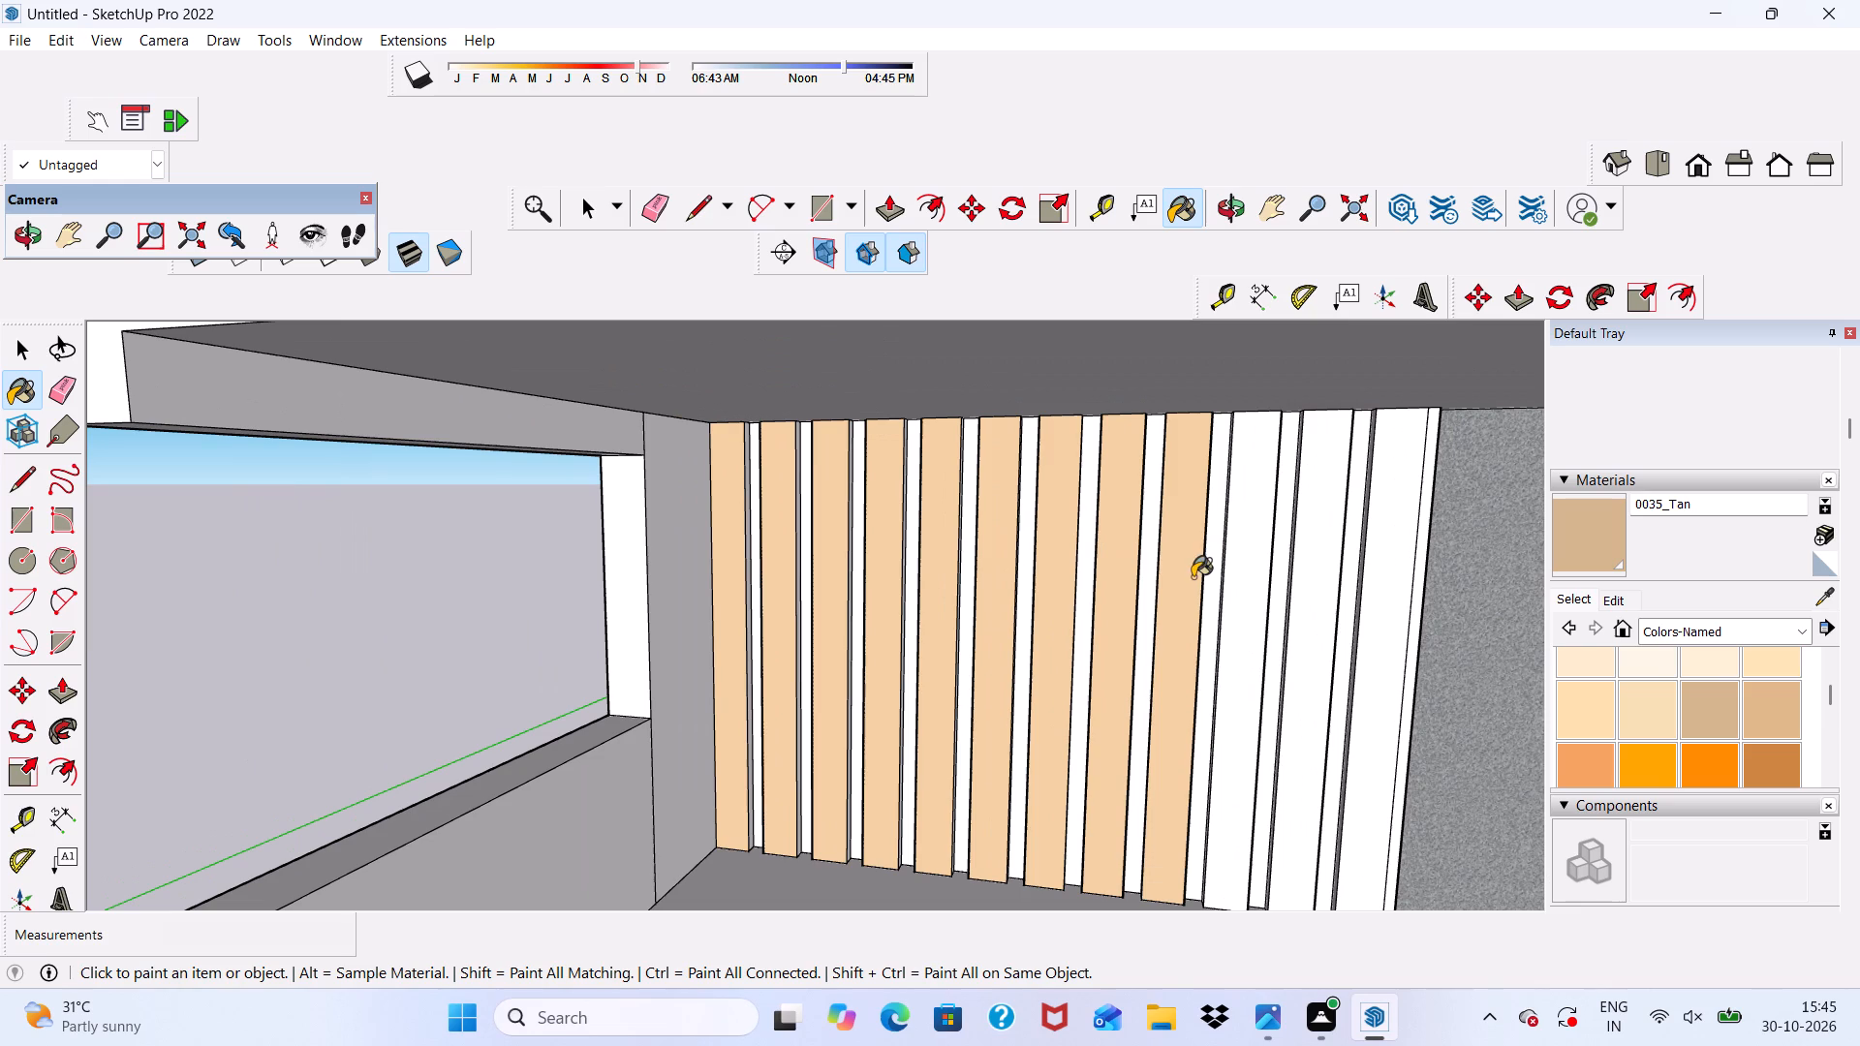
click(1243, 567)
click(1323, 590)
click(1394, 615)
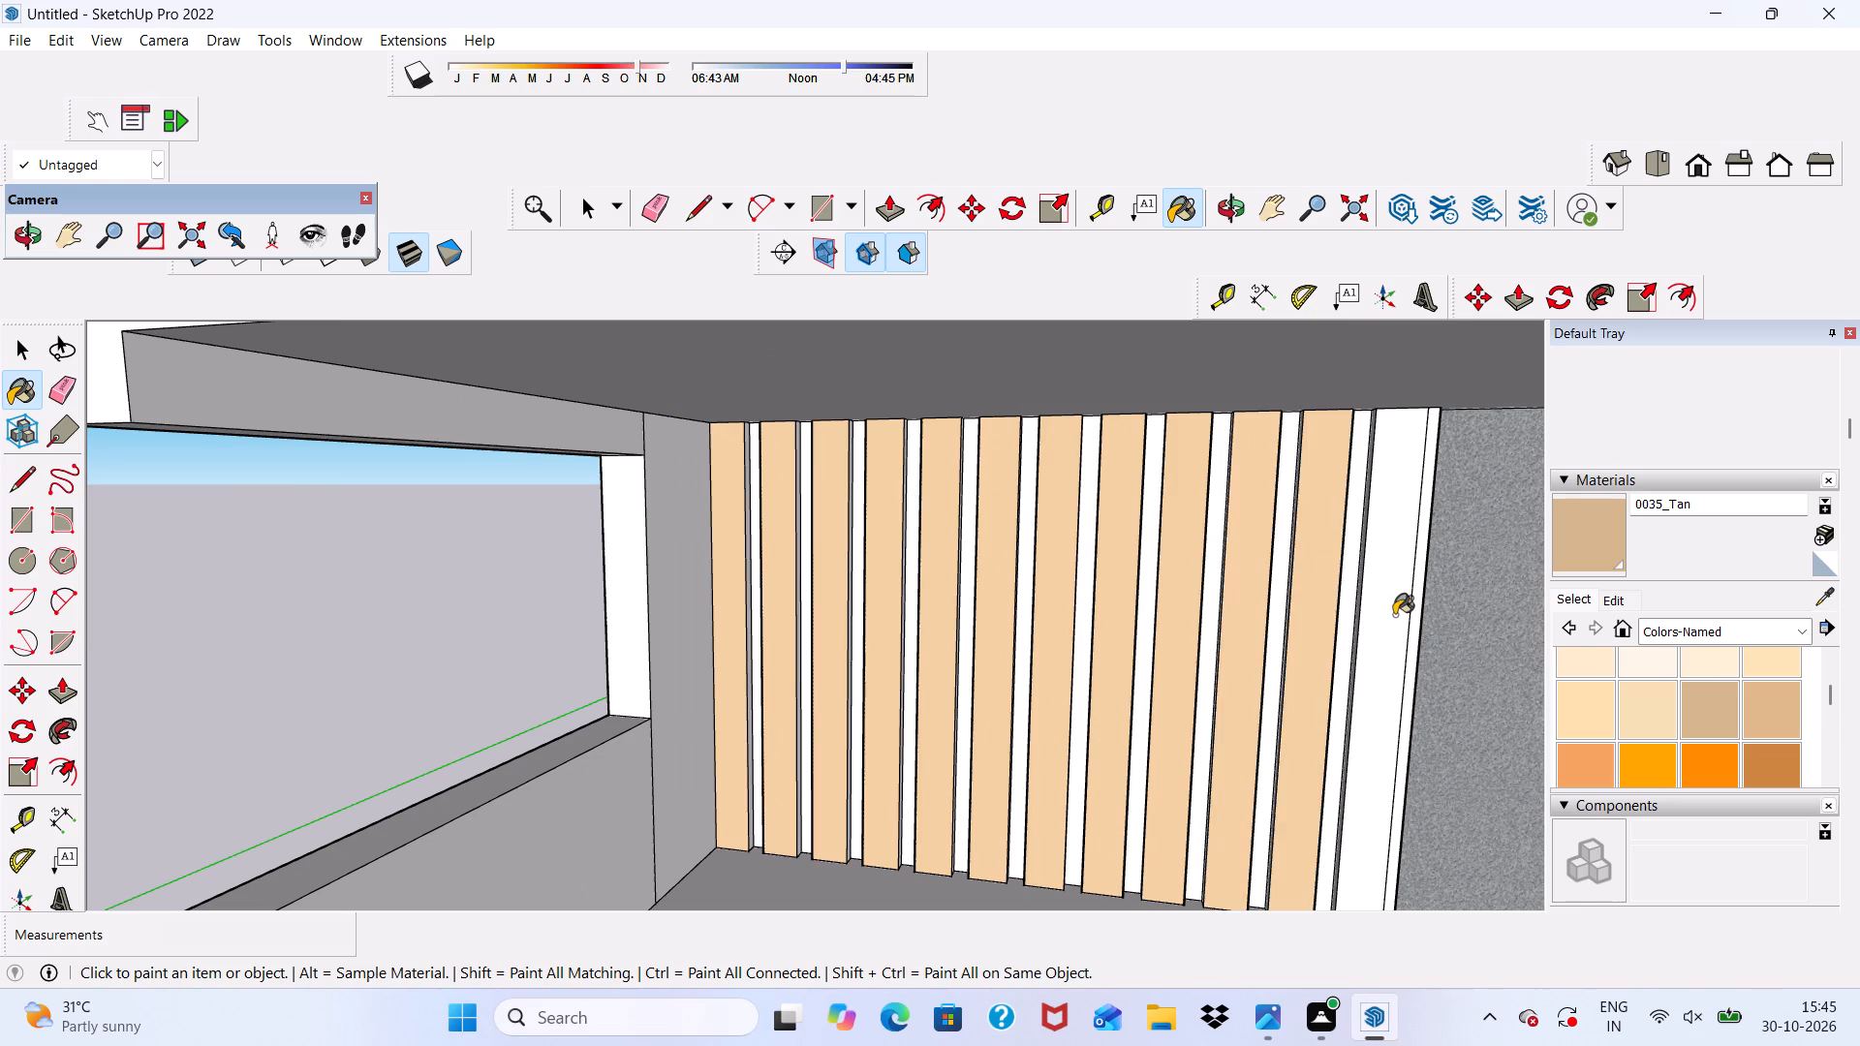
middle_drag(1401, 615, 1200, 589)
scroll(1451, 587, up, 3)
click(1477, 586)
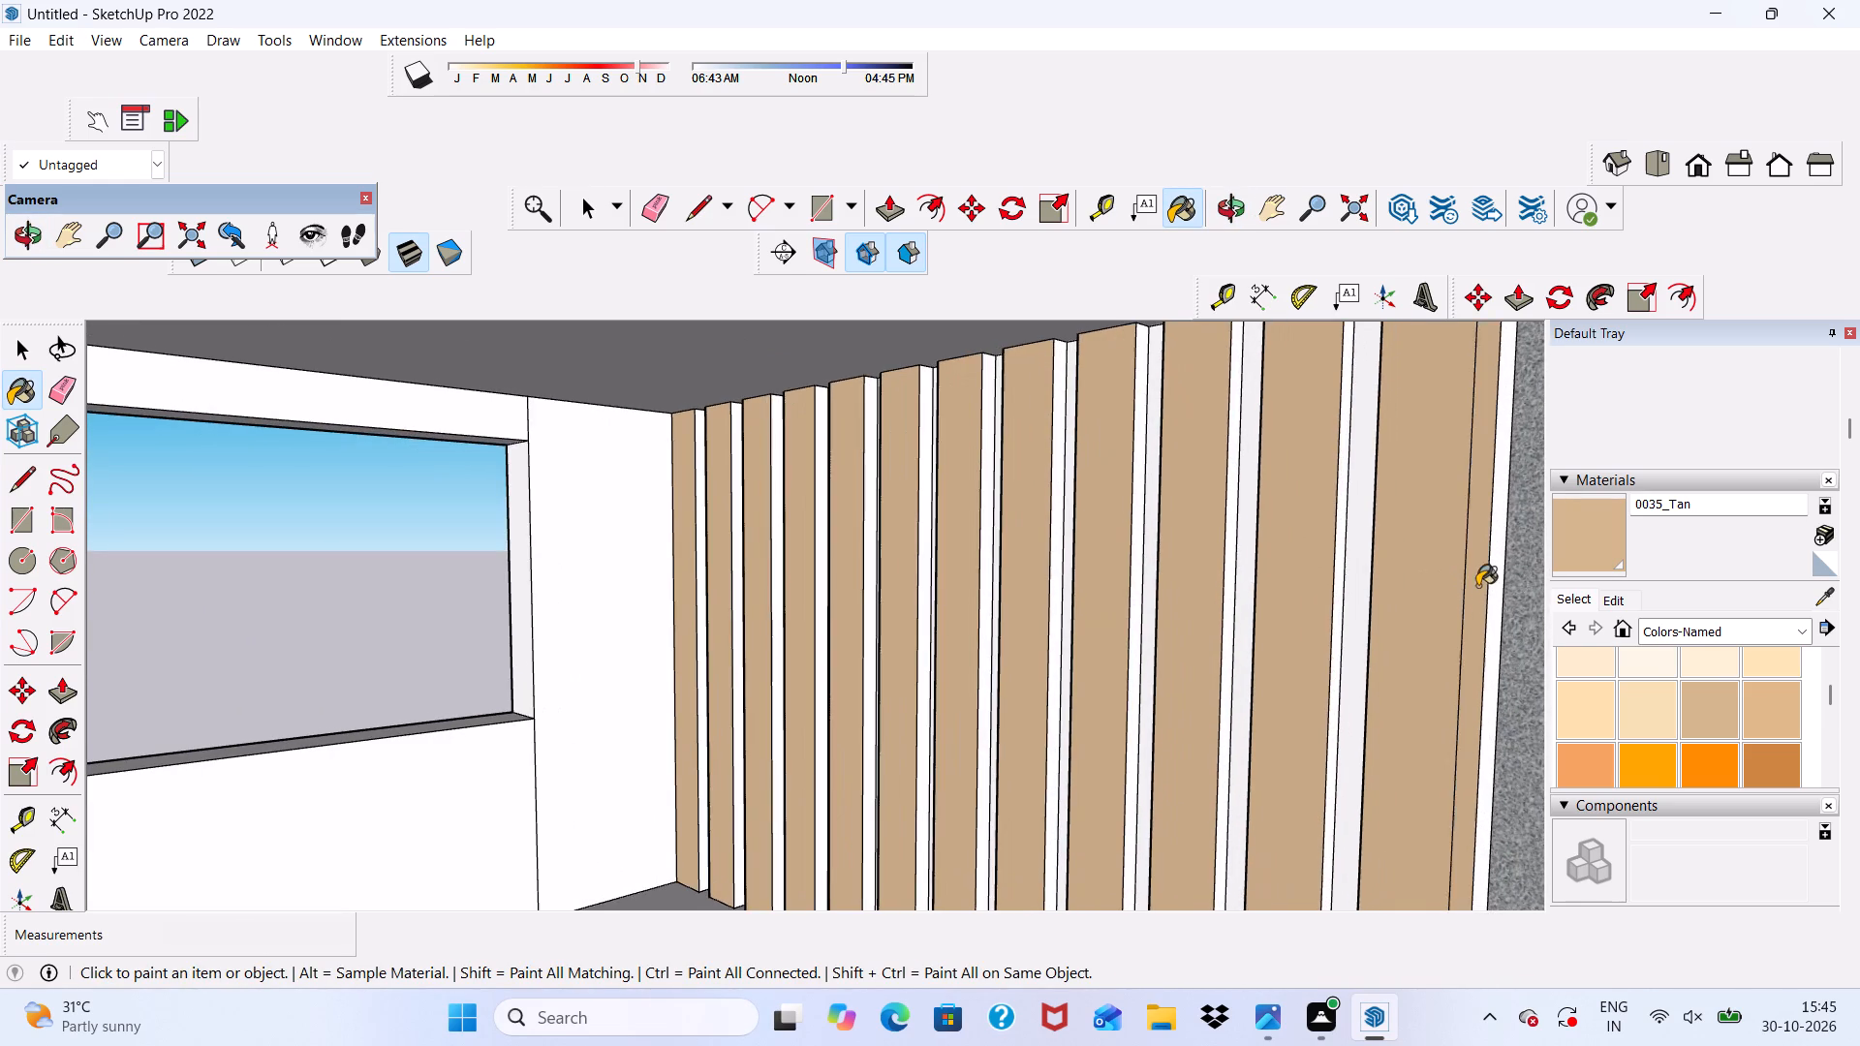
scroll(1483, 587, up, 9)
click(1502, 577)
Paint the recess strips and slat sides in the two gaps nearest the ground-floor door with 0035_Tan.
scroll(1403, 566, down, 4)
middle_drag(1171, 627, 1437, 657)
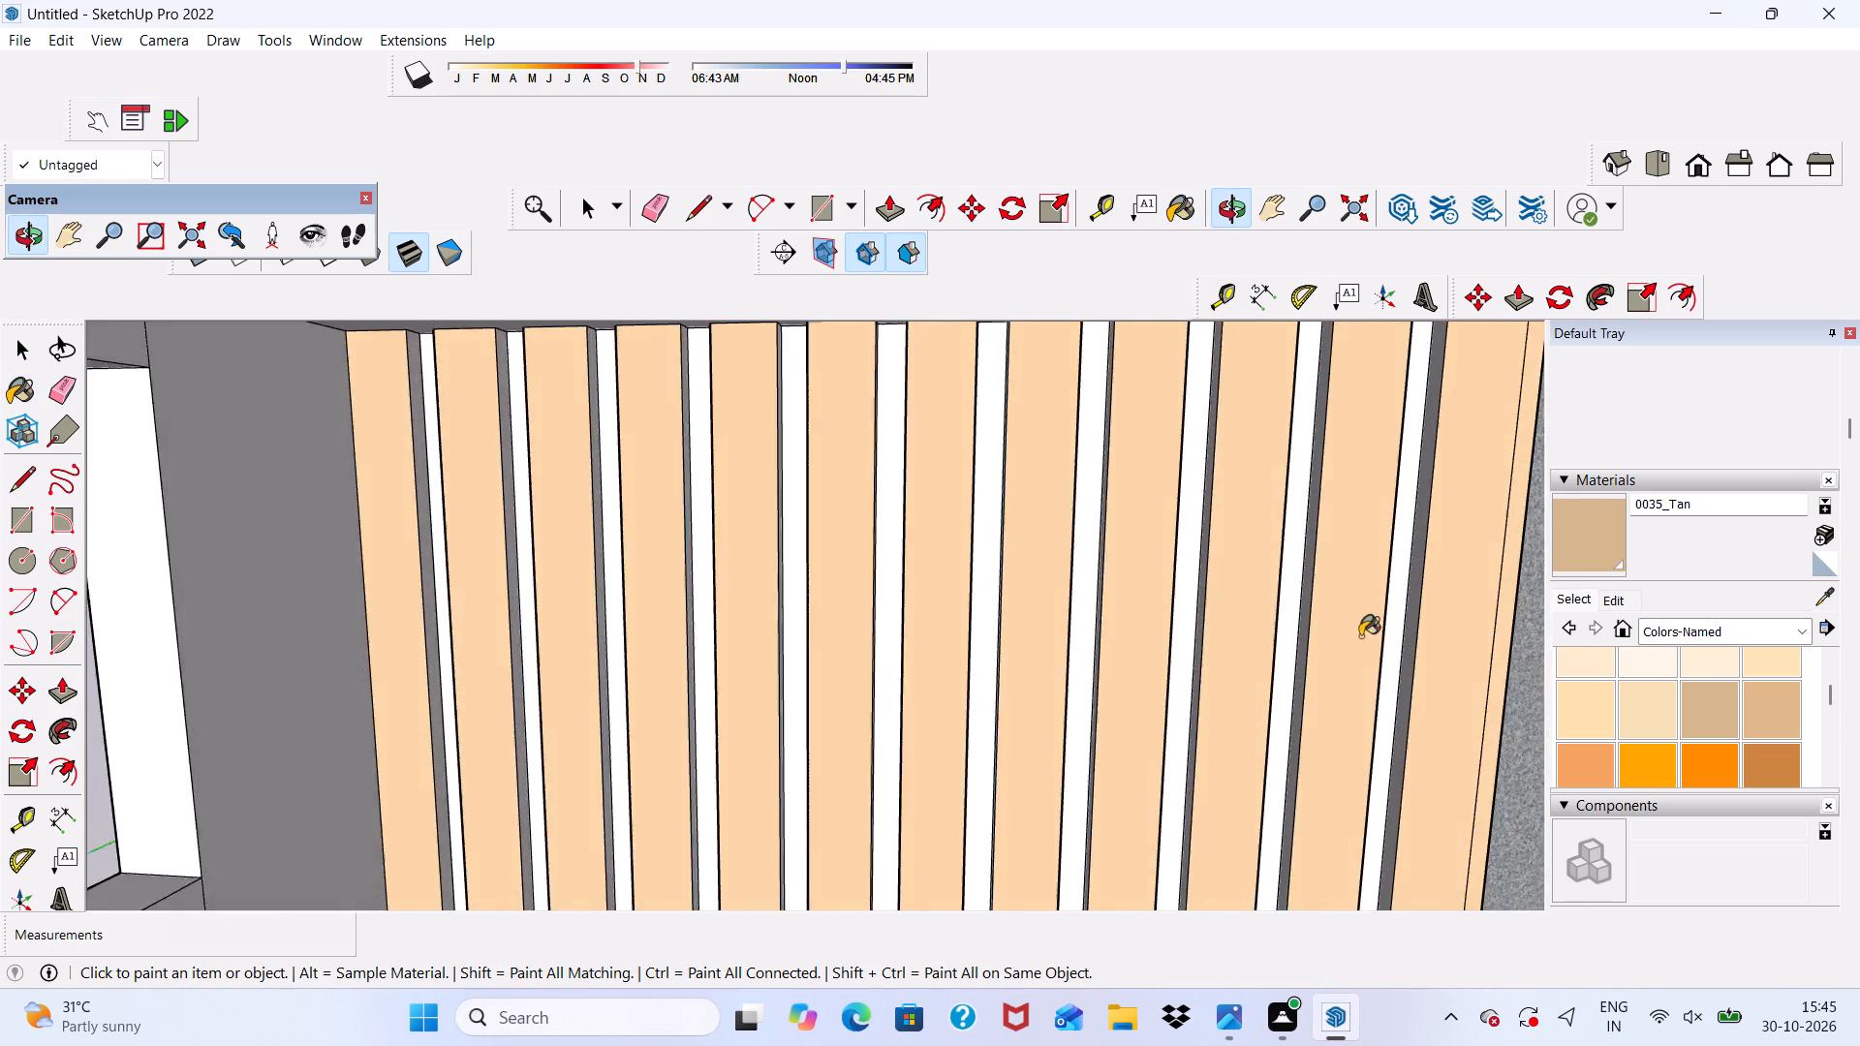
scroll(1353, 627, up, 10)
click(1428, 542)
scroll(1523, 583, up, 4)
click(1449, 601)
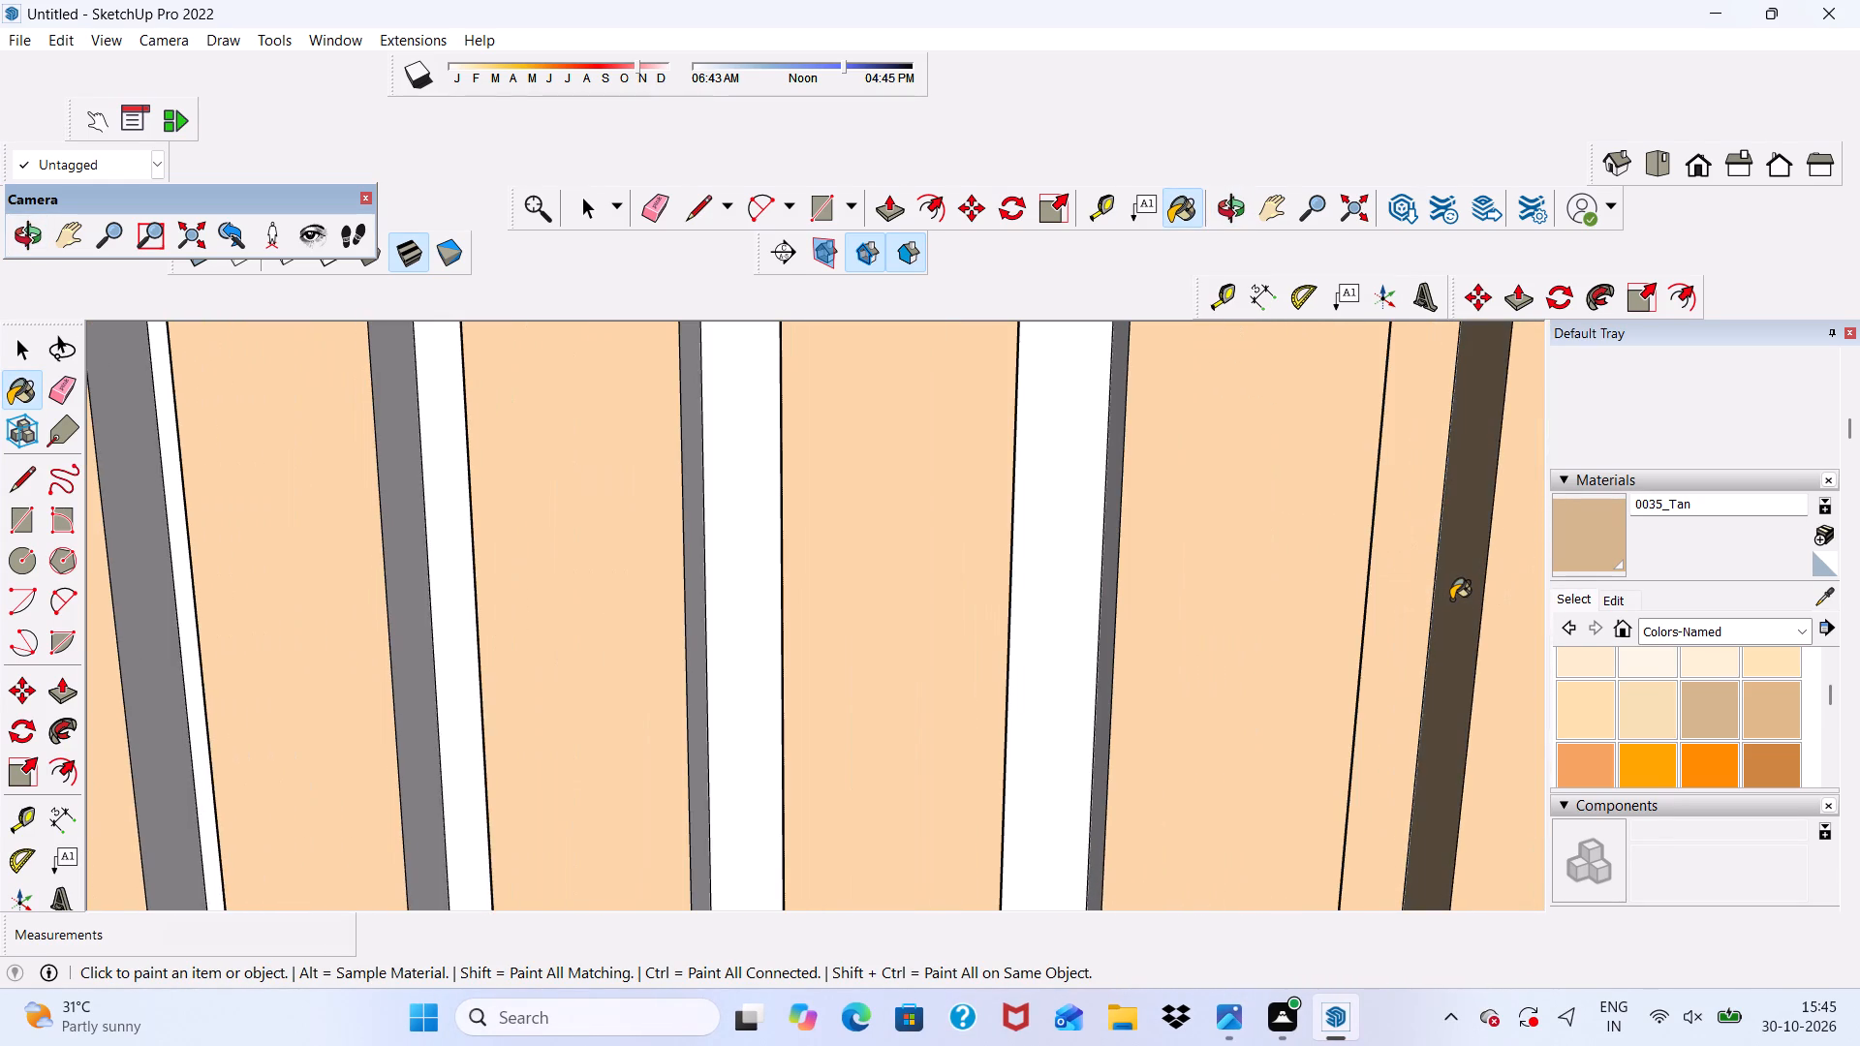
click(1452, 599)
click(1053, 584)
scroll(1094, 584, up, 4)
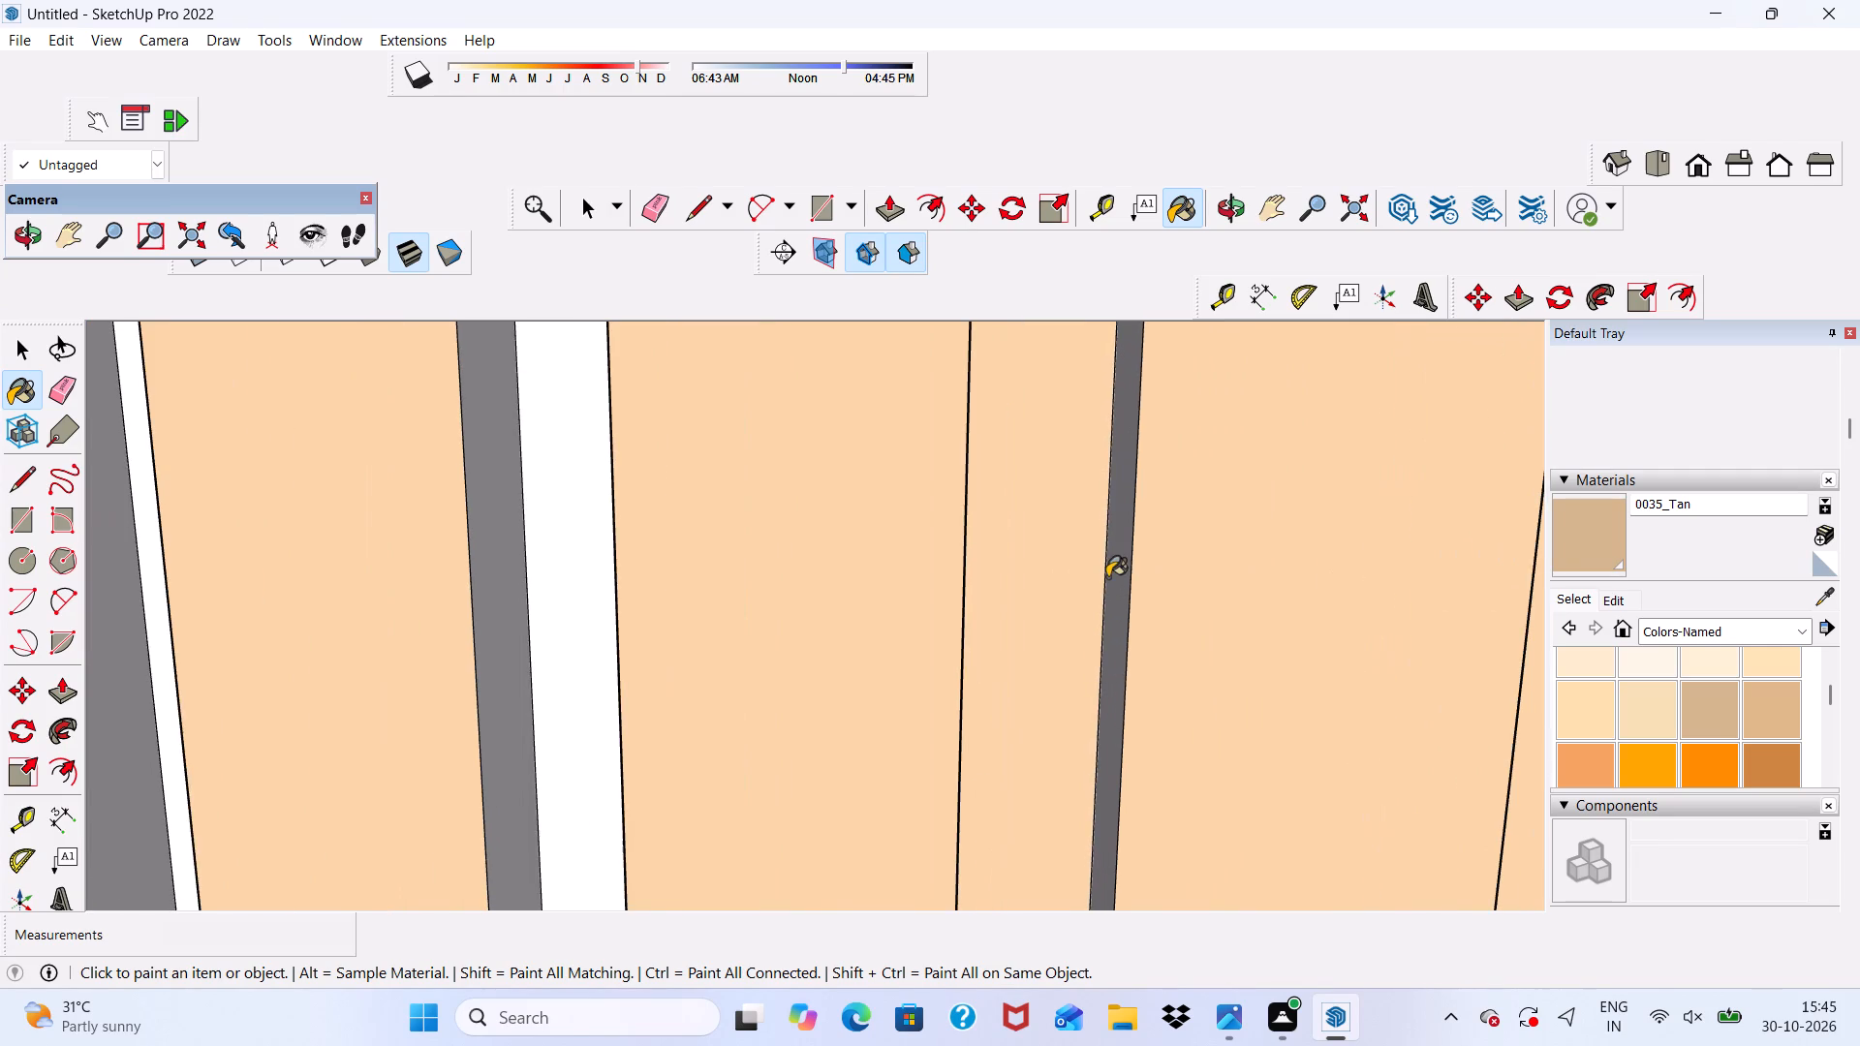
click(1108, 577)
Paint the recess strips and slat sides in the following three gaps, moving away from the door, with 0035_Tan.
scroll(724, 572, down, 14)
scroll(731, 556, up, 6)
click(687, 542)
middle_drag(687, 542, 997, 606)
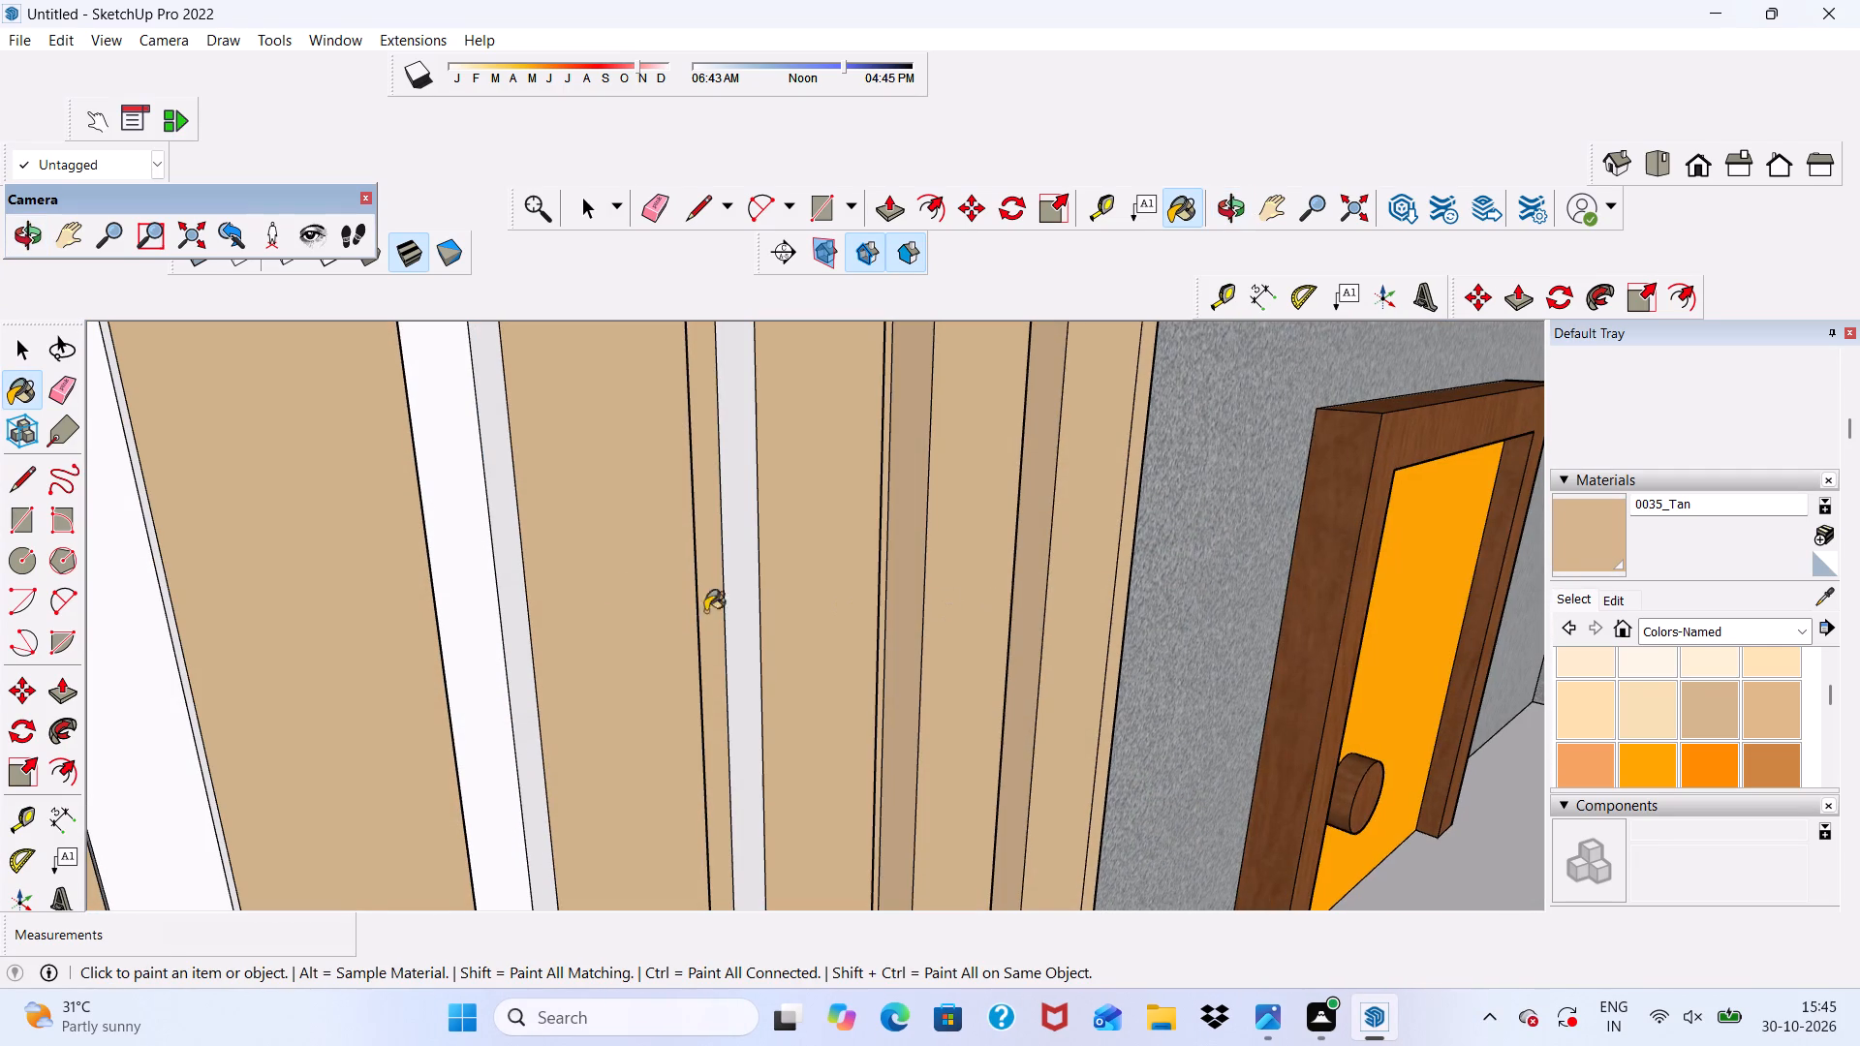
click(740, 578)
click(455, 626)
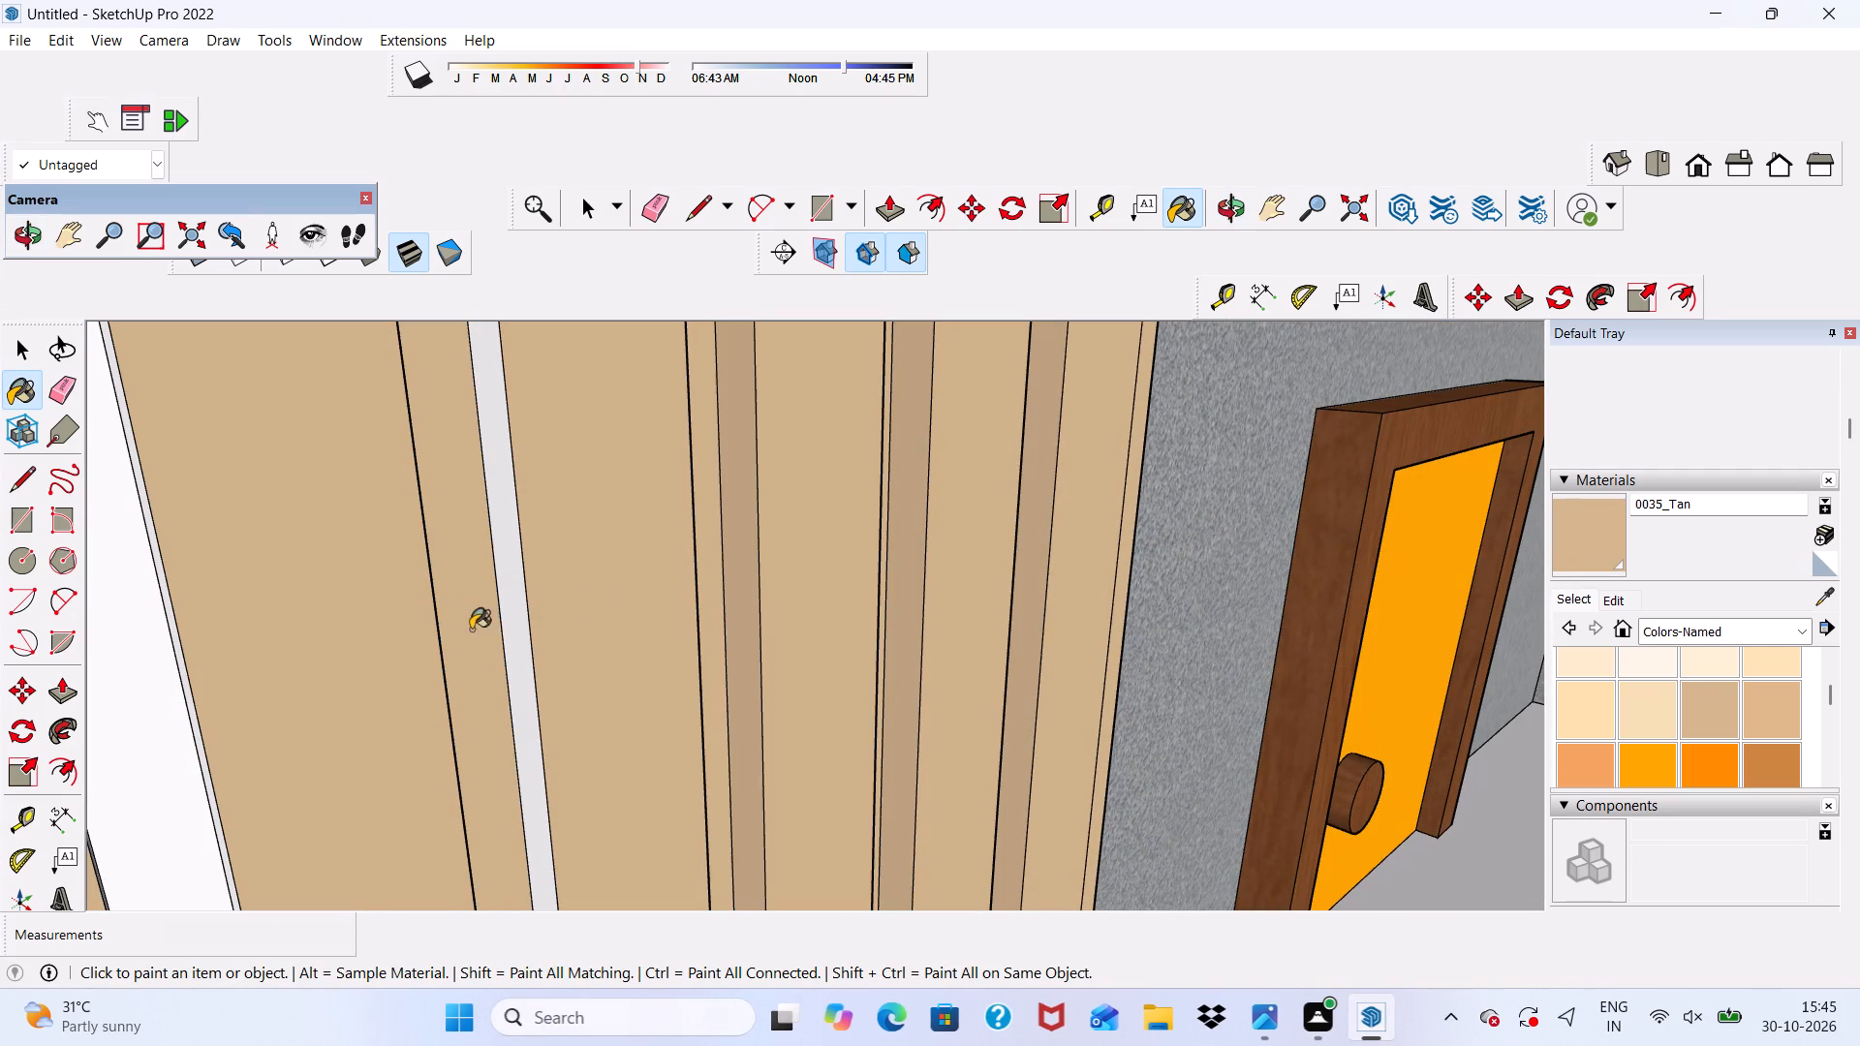
click(518, 653)
scroll(520, 652, down, 5)
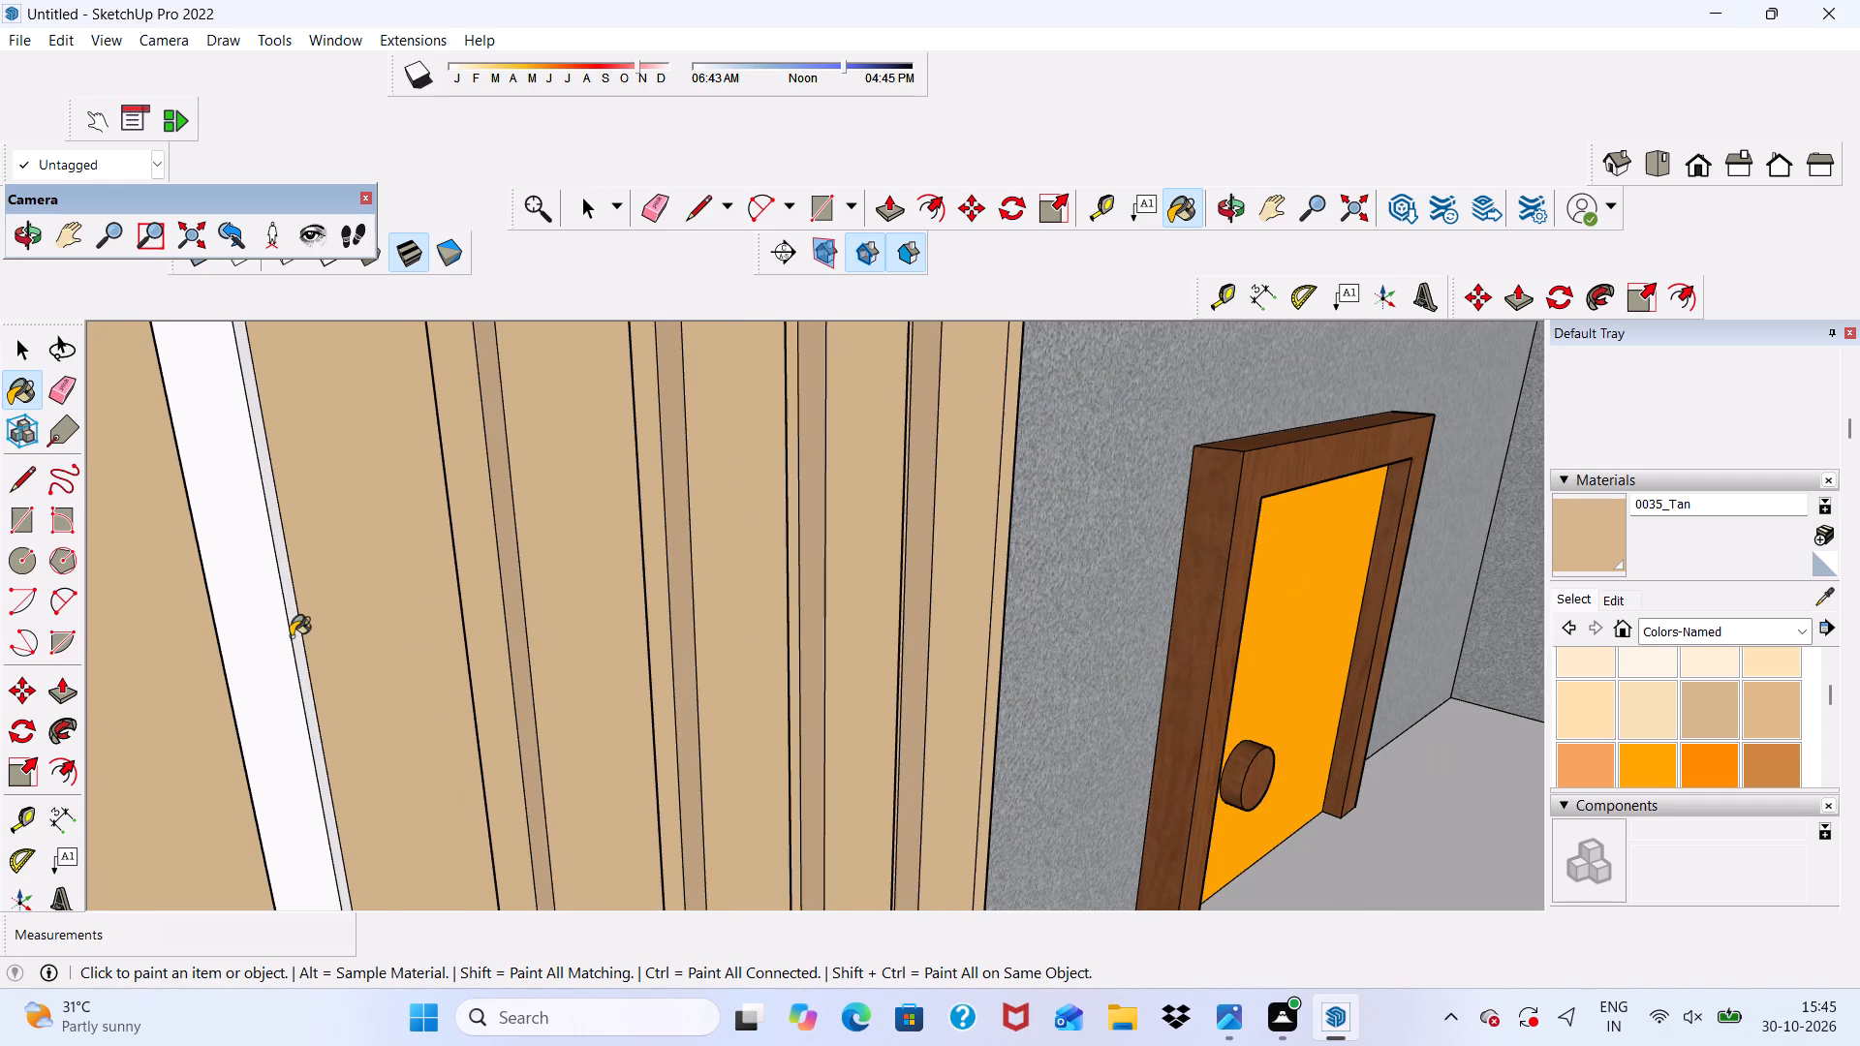
scroll(291, 636, up, 5)
click(291, 622)
click(327, 604)
Paint the recess strips and slat sides in the gaps at the end of the slatted wall farthest from the door with 0035_Tan.
scroll(331, 603, down, 7)
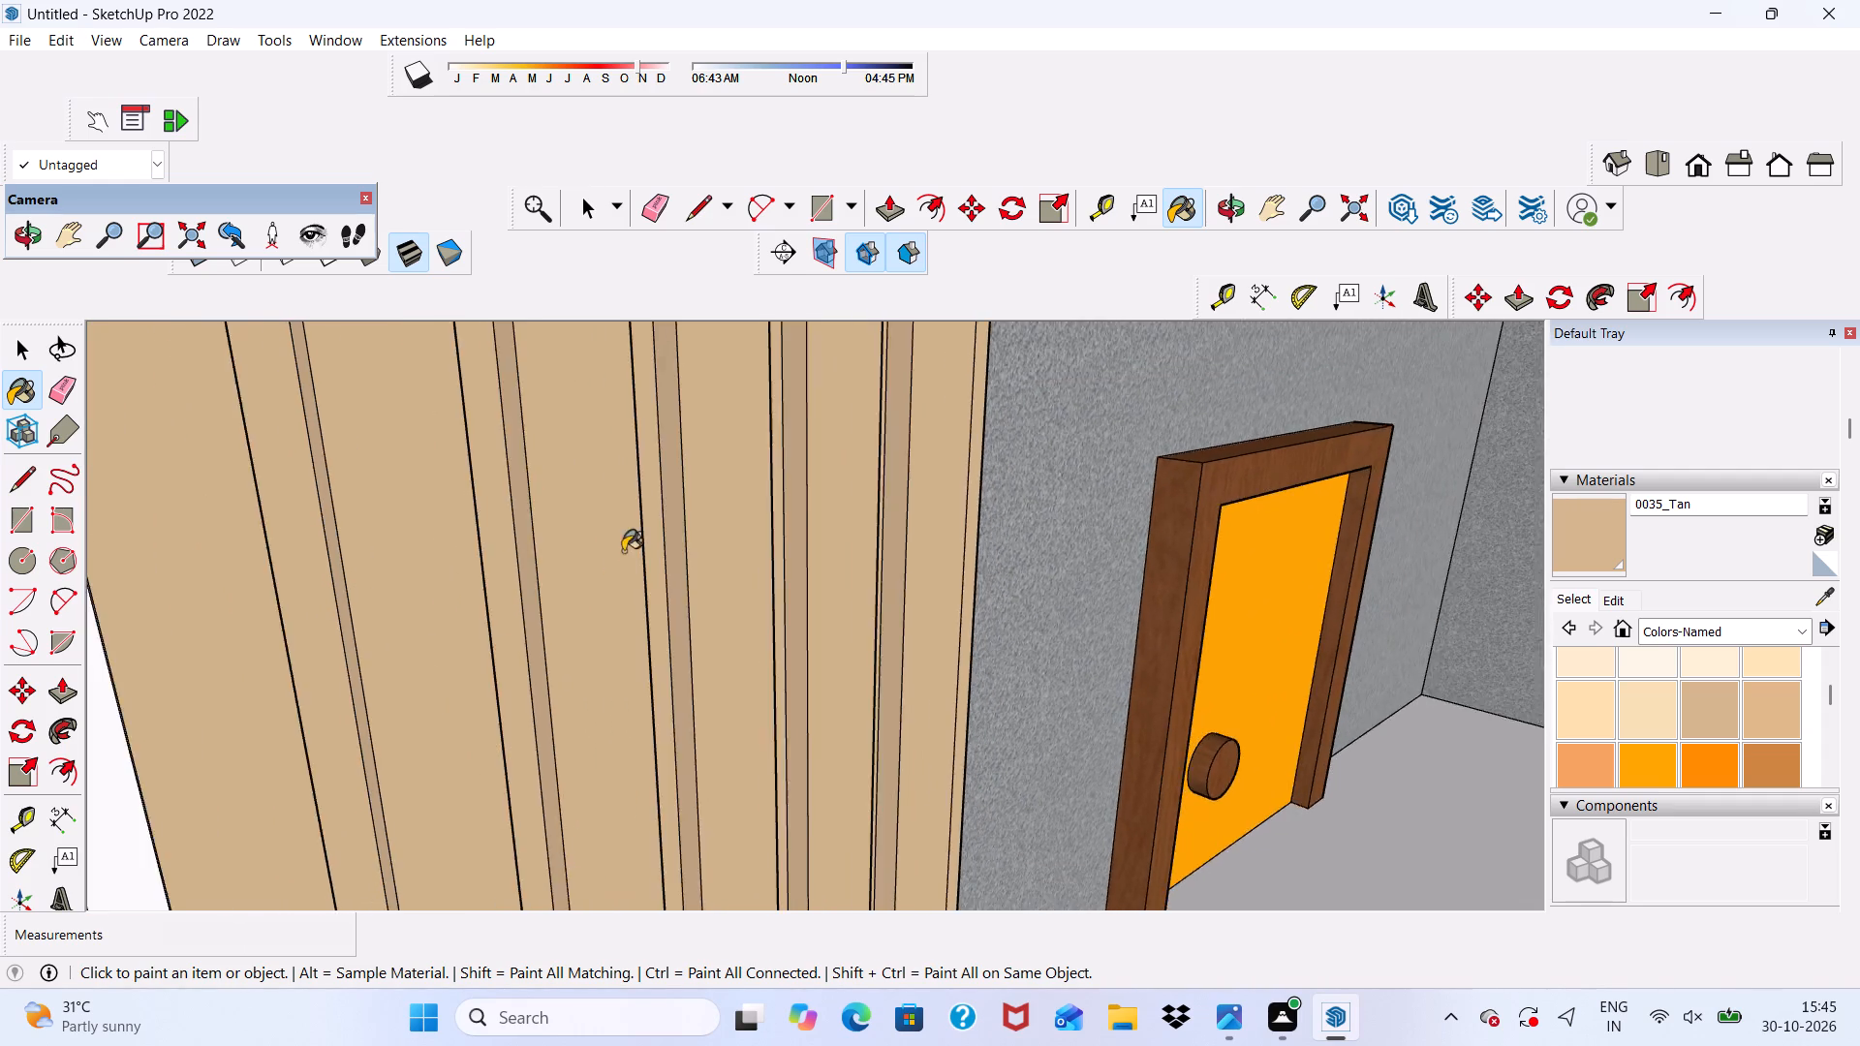
scroll(623, 551, down, 6)
click(1687, 152)
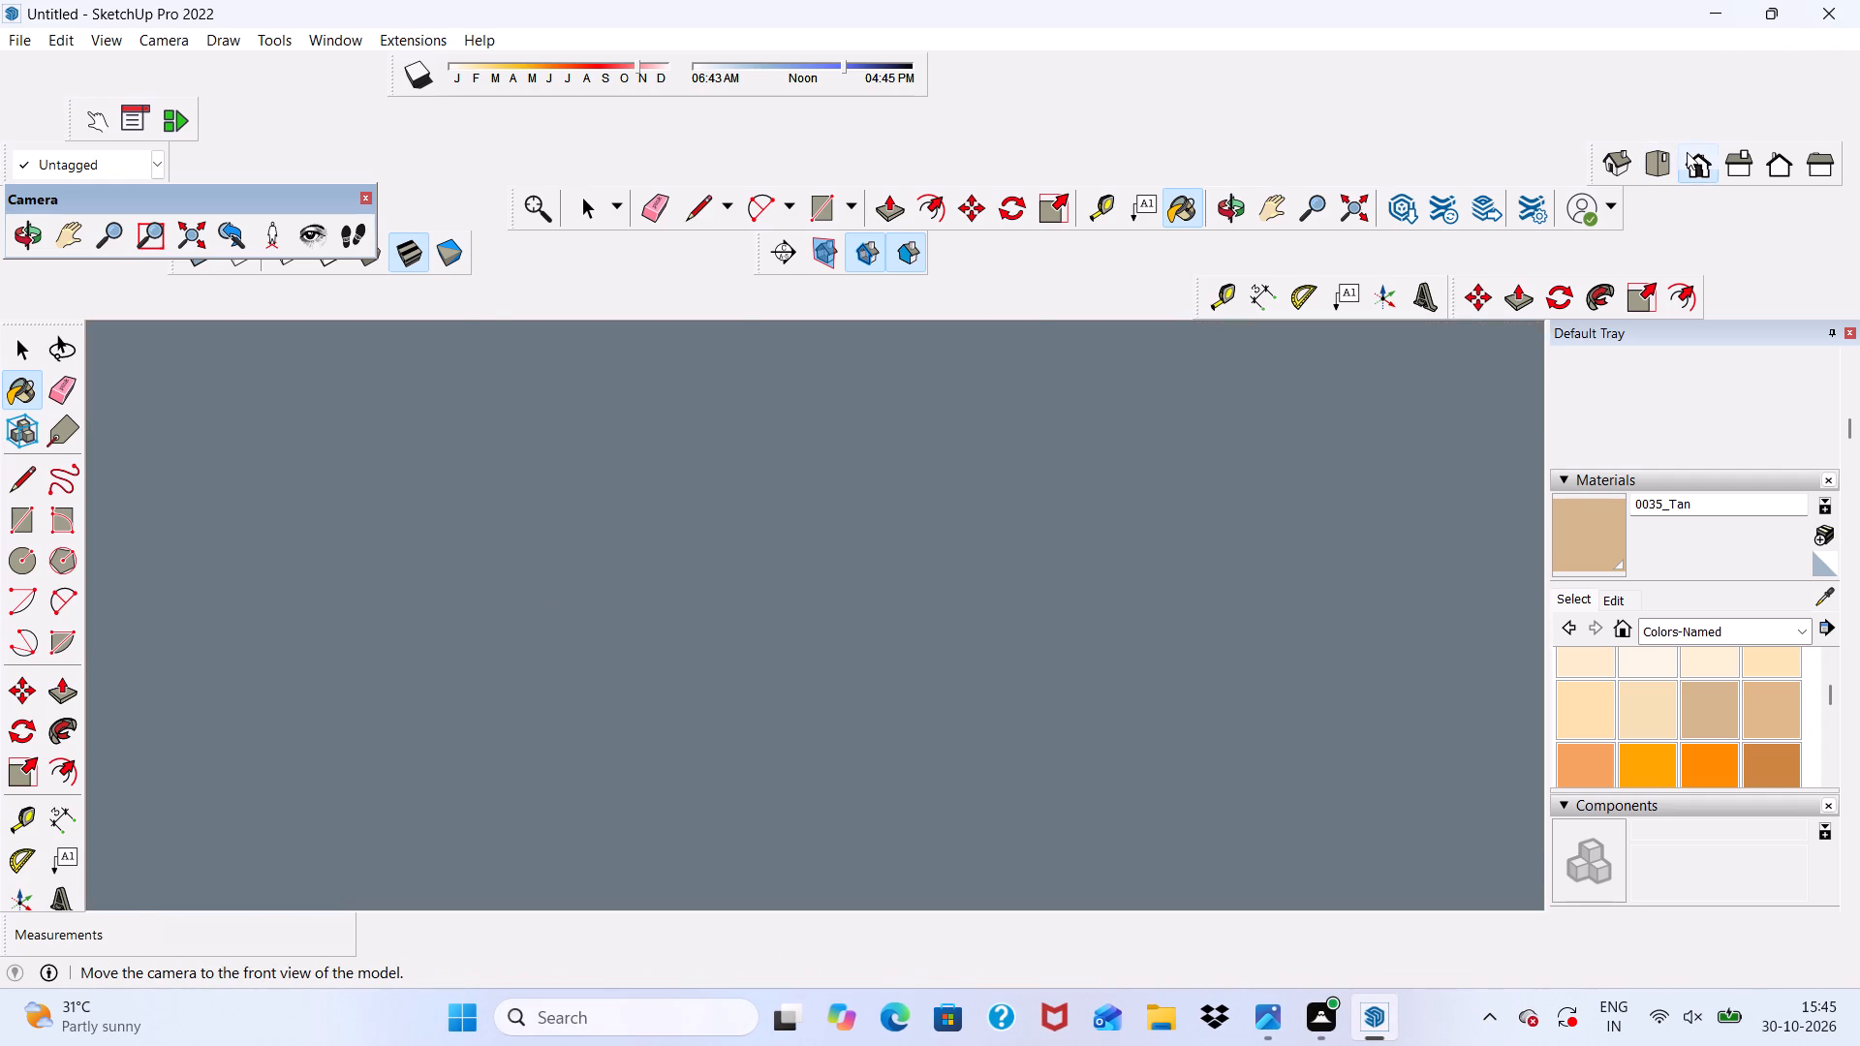
scroll(1658, 204, down, 11)
scroll(1097, 366, down, 12)
scroll(766, 399, up, 4)
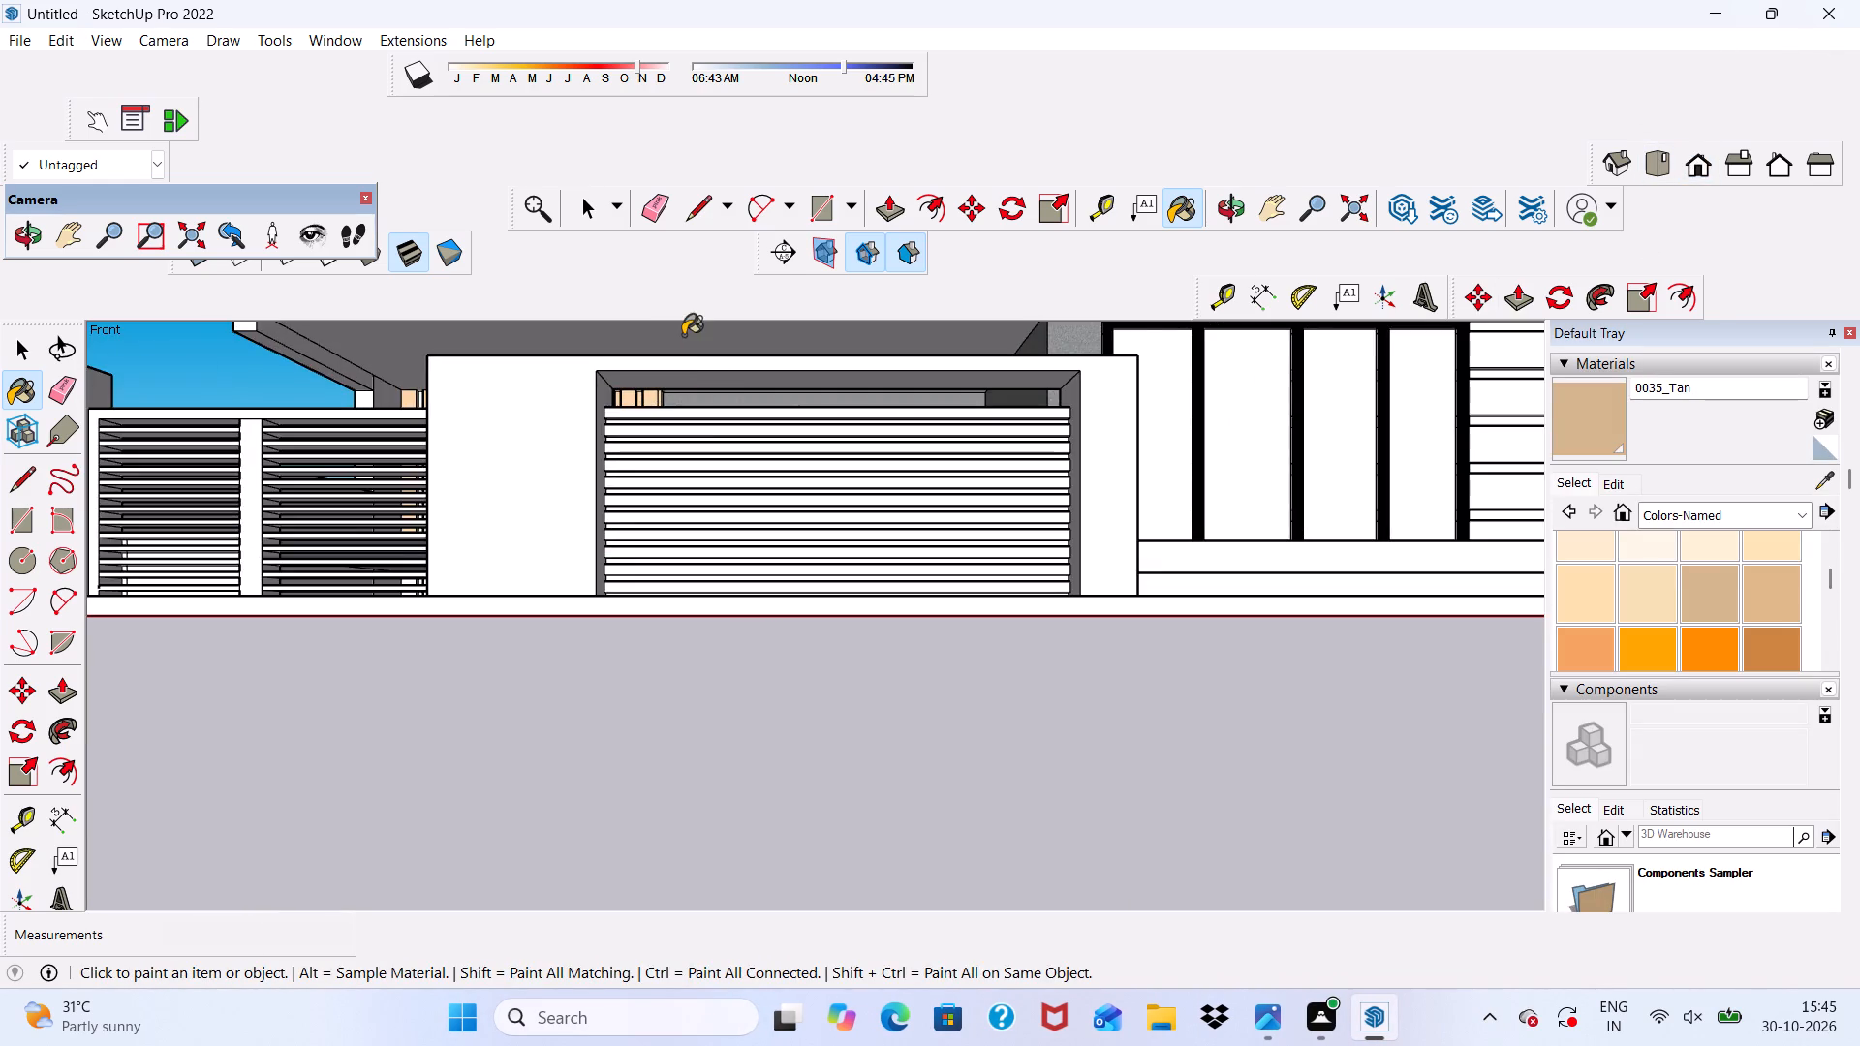
middle_drag(688, 364, 728, 499)
scroll(381, 414, up, 15)
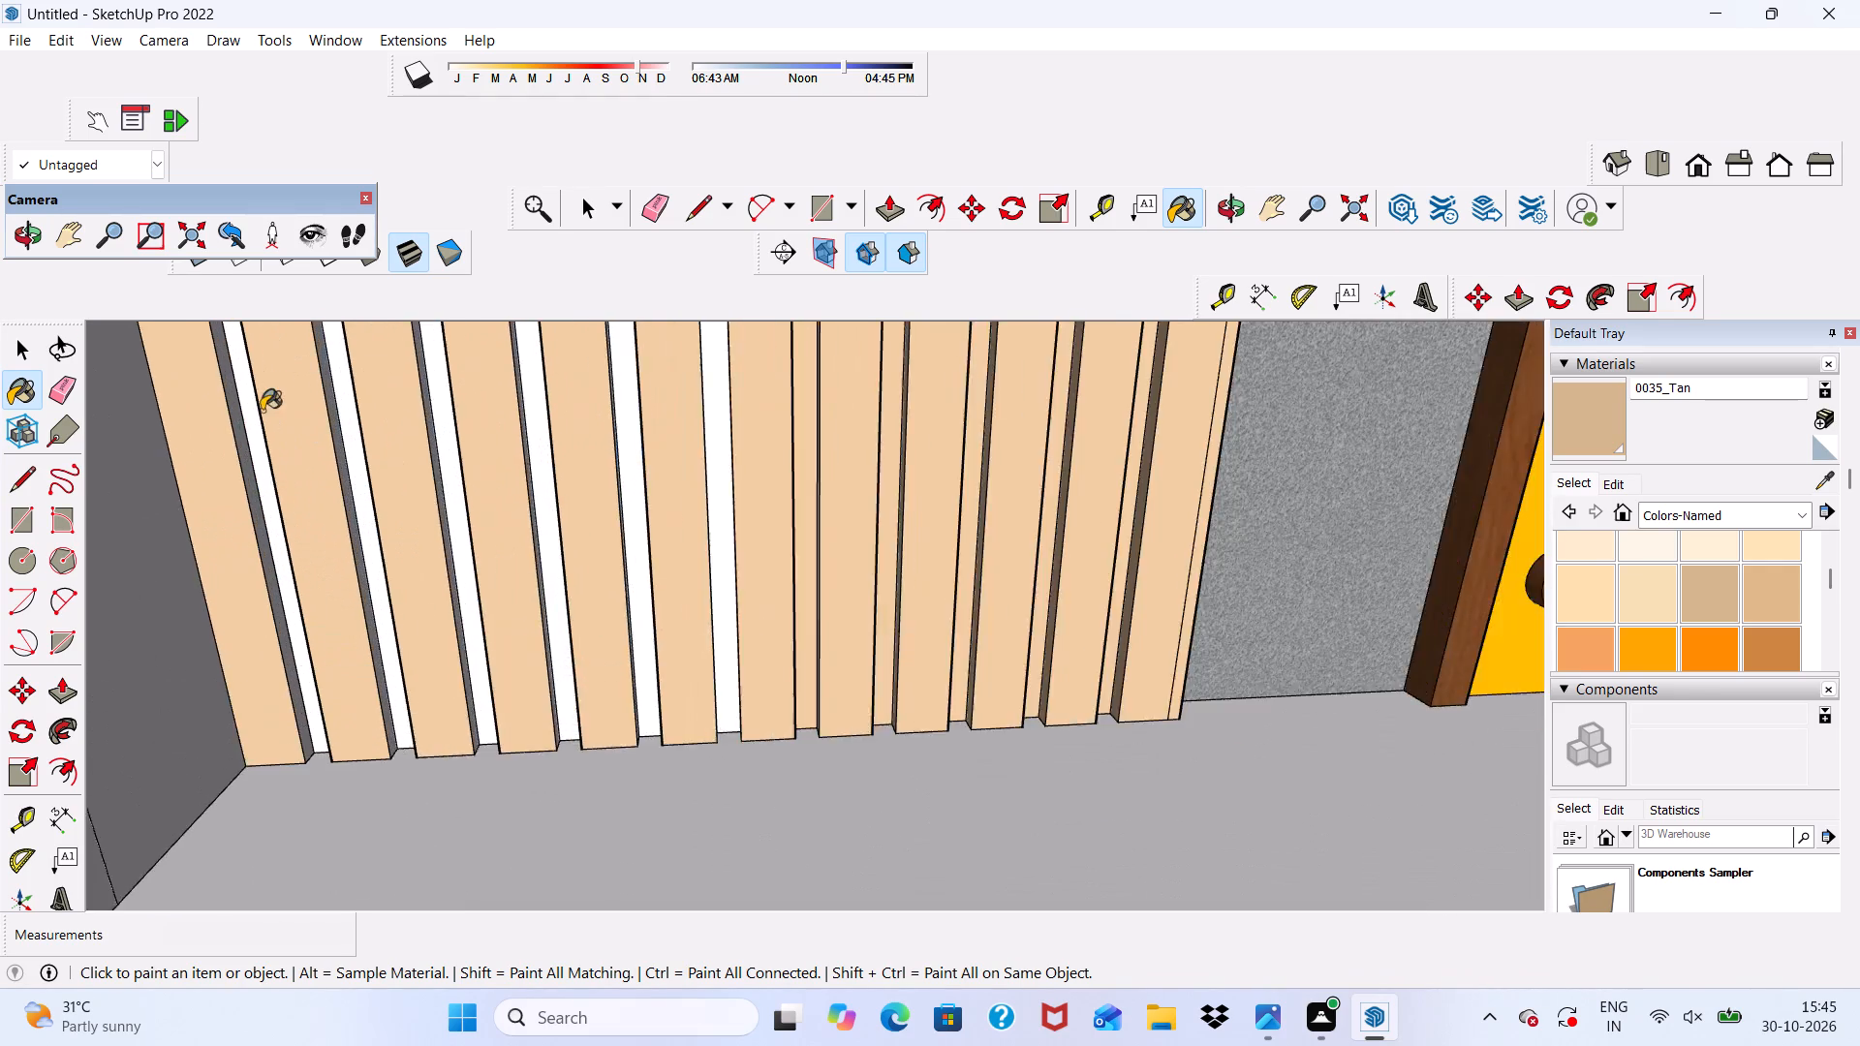
scroll(262, 411, up, 17)
scroll(241, 433, up, 4)
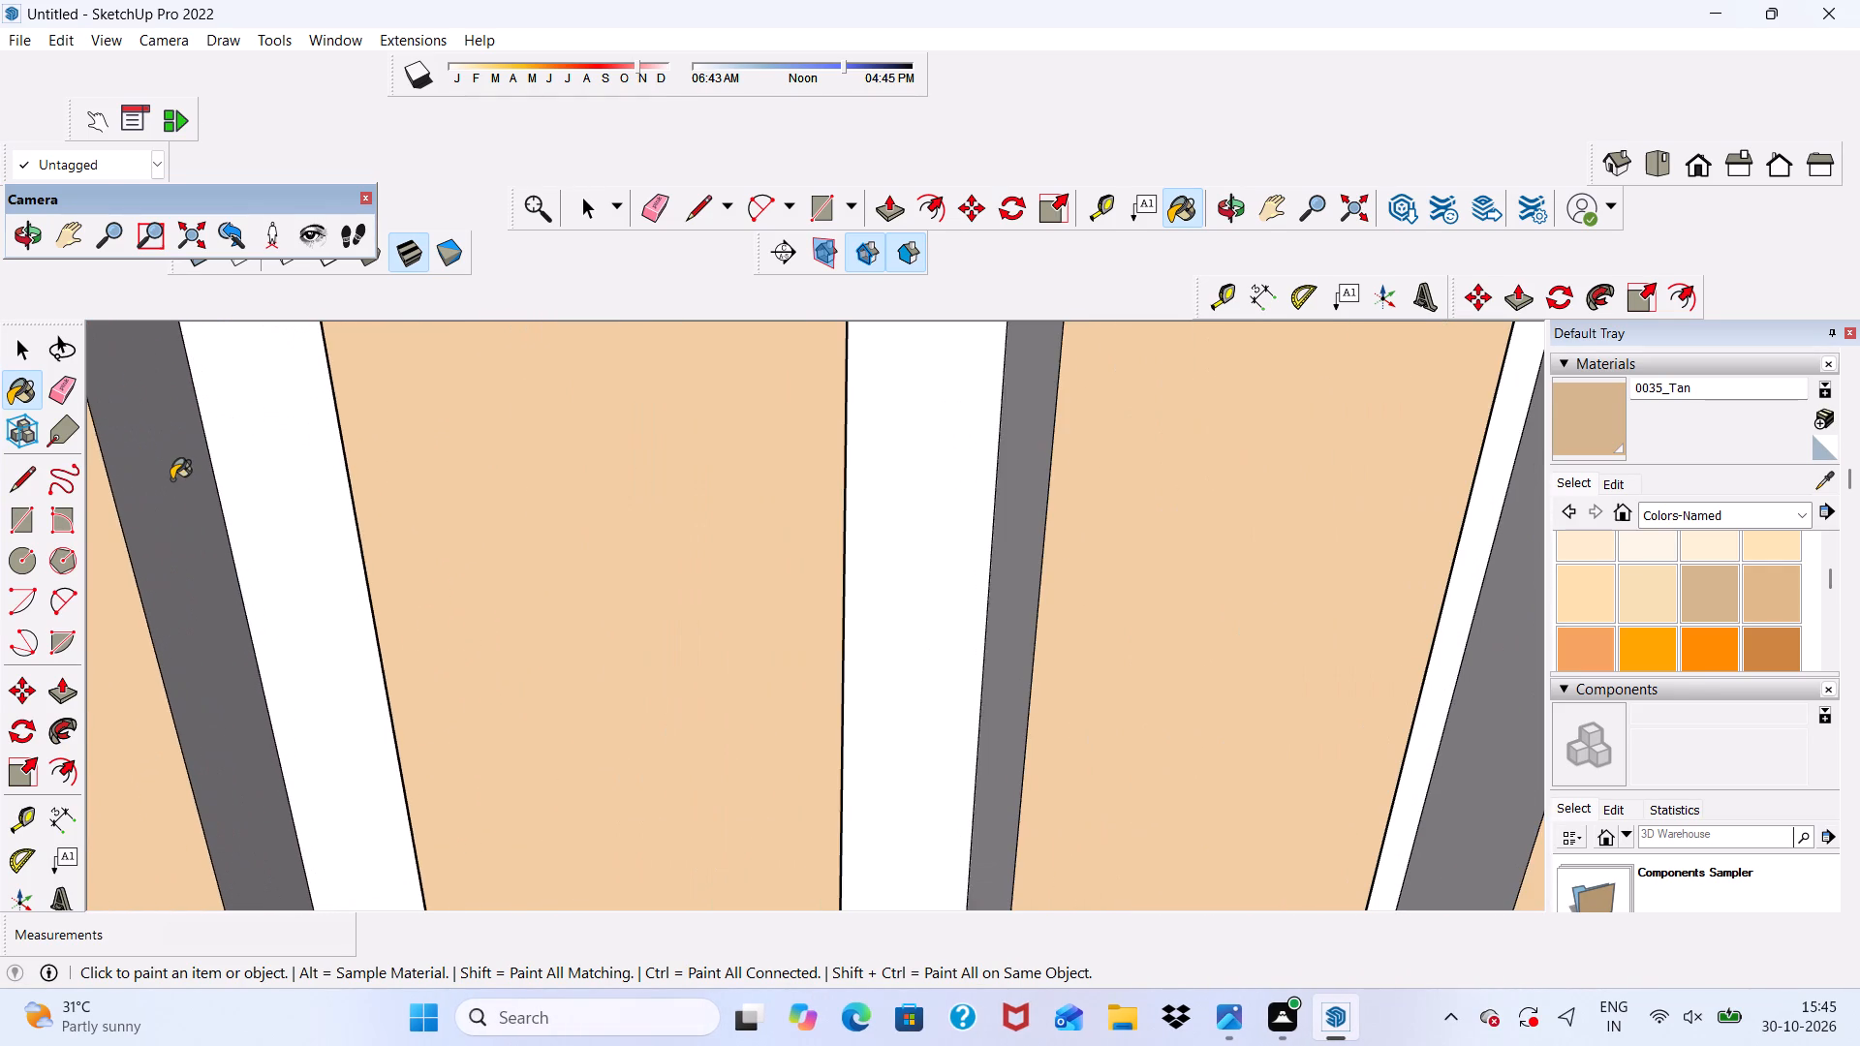
click(171, 480)
click(253, 454)
scroll(264, 458, down, 1)
middle_drag(279, 469, 443, 475)
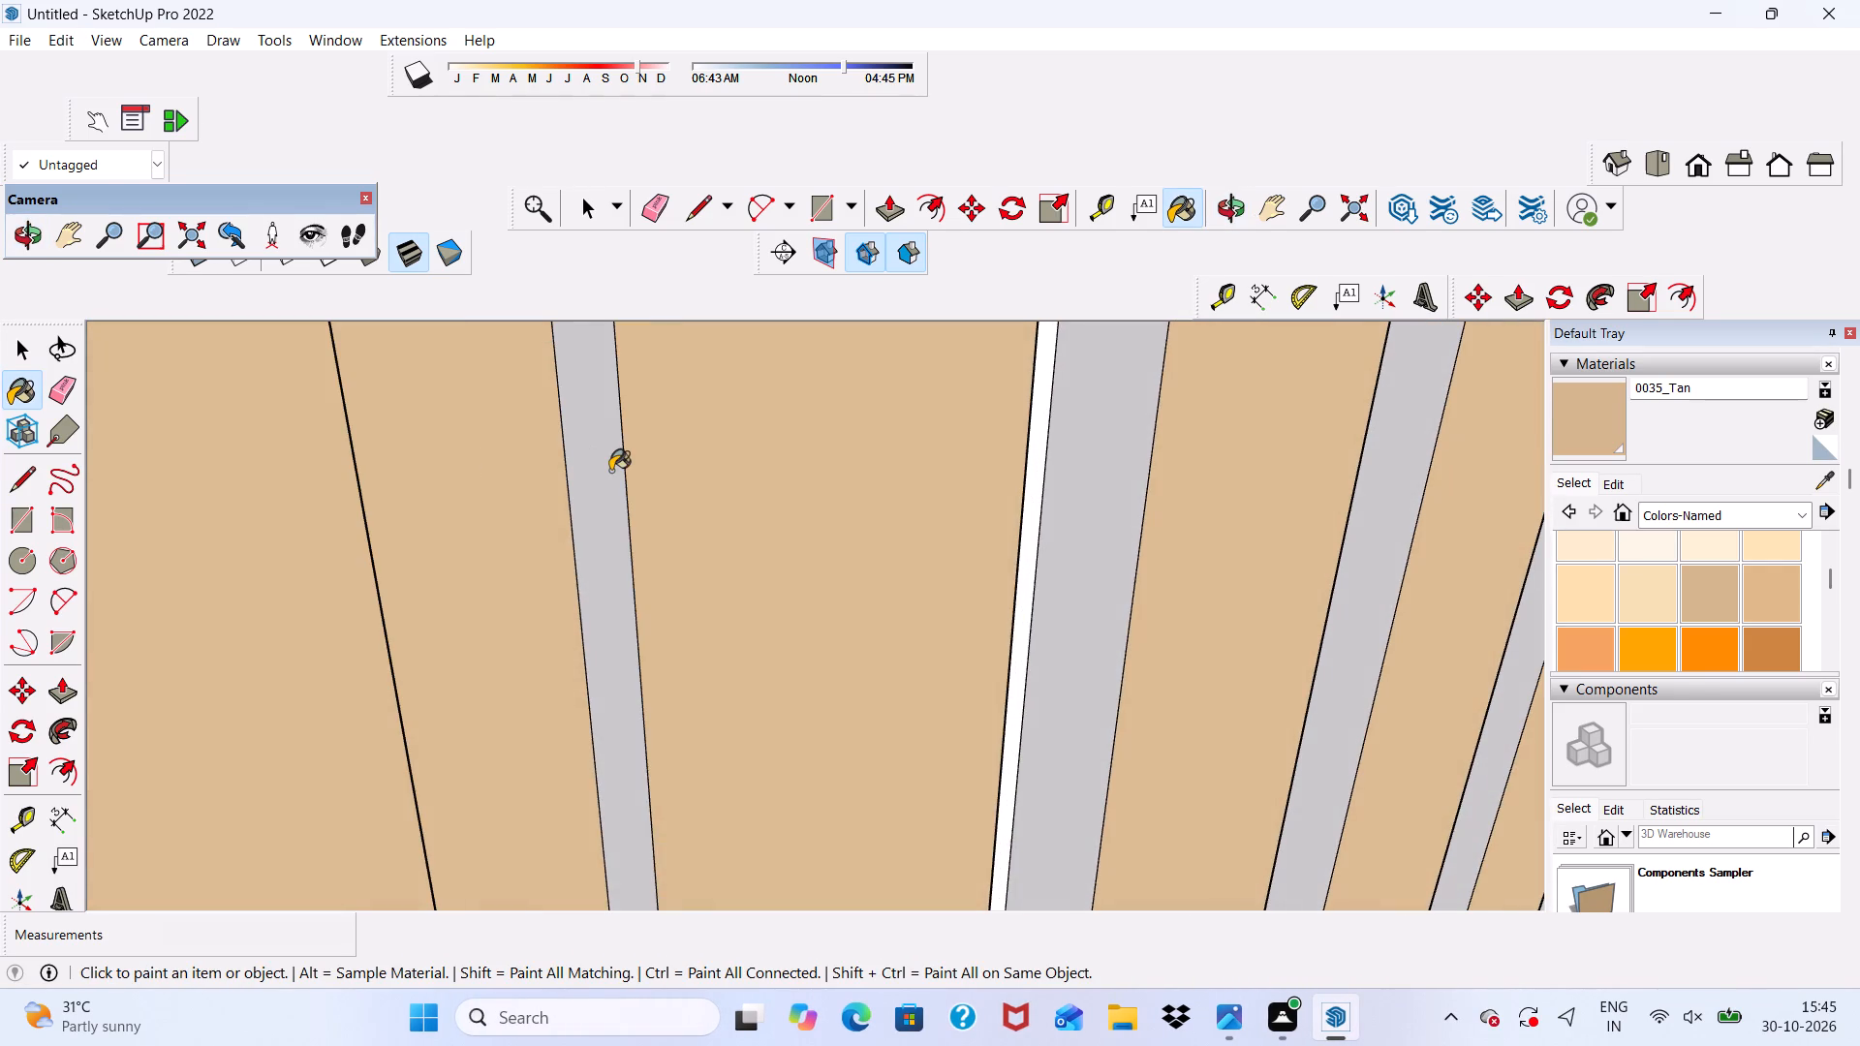
click(611, 473)
click(1081, 489)
scroll(1073, 479, up, 4)
click(1017, 441)
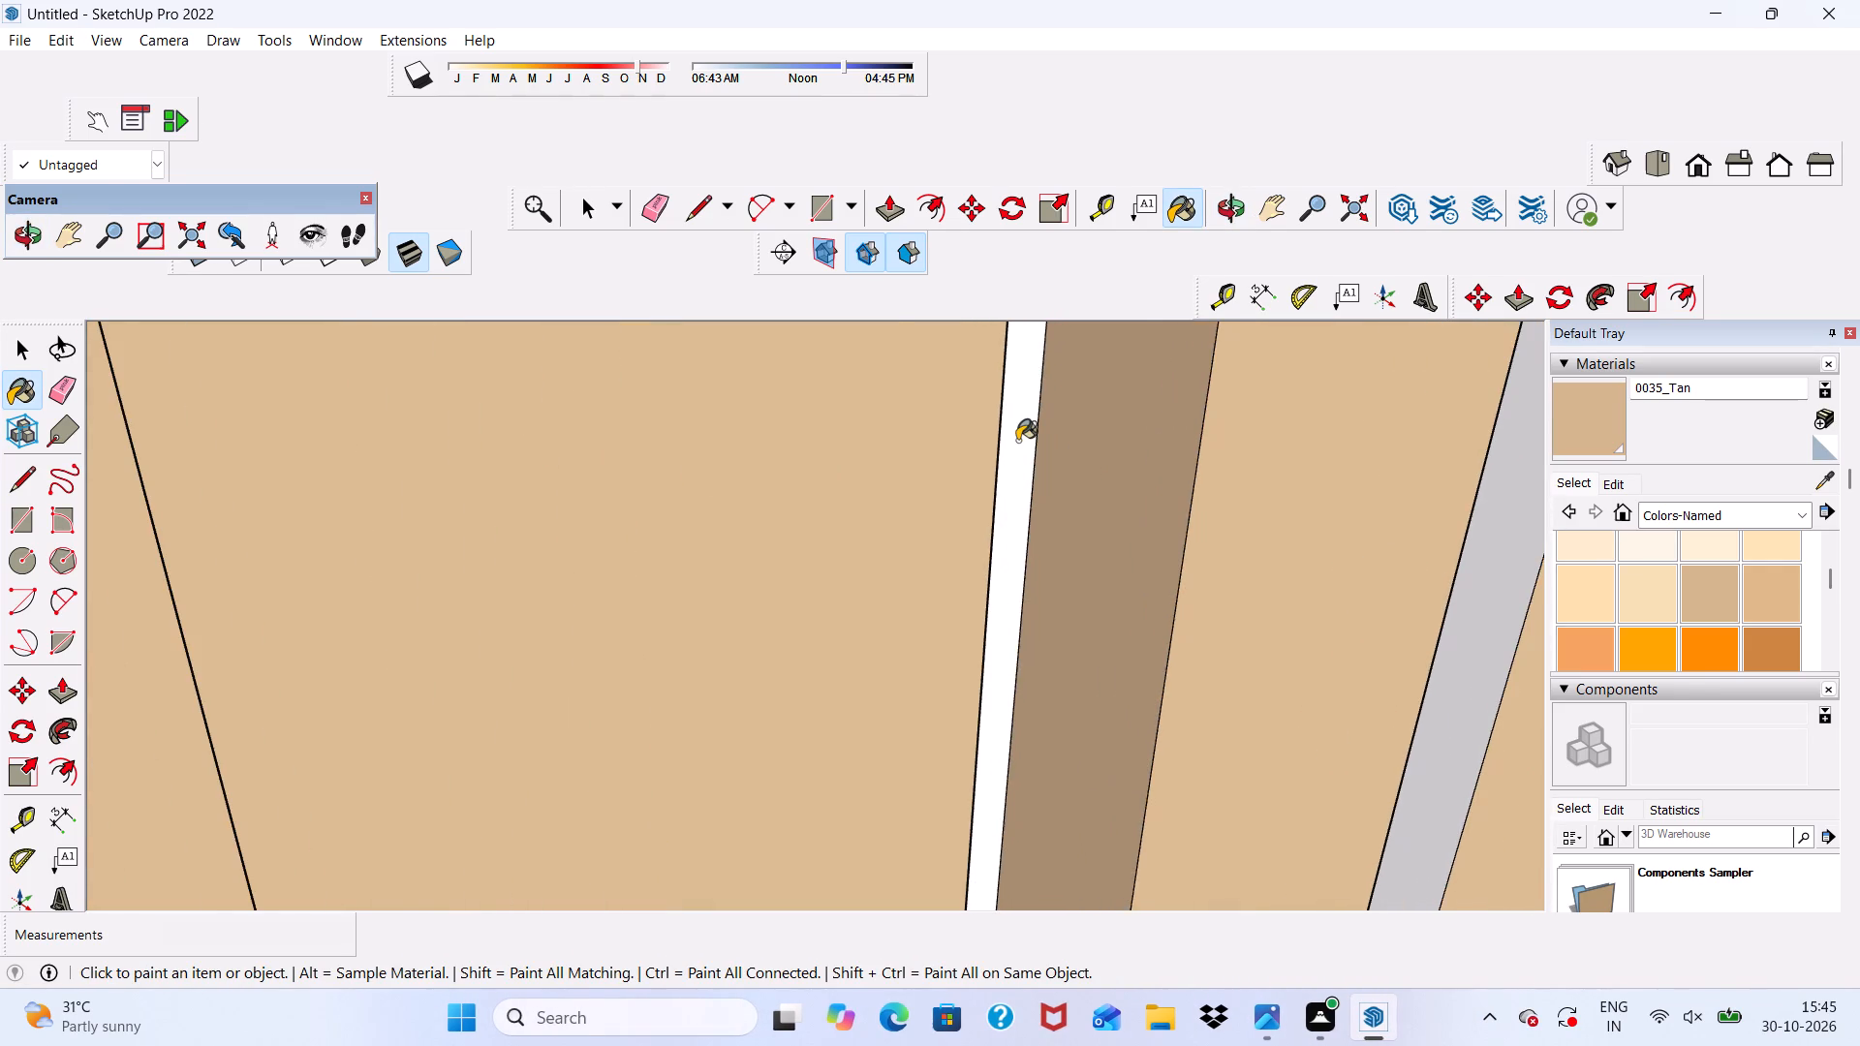
Continue painting the unpainted slat sides and white recess strips toward the middle of the slatted wall with 0035_Tan.
scroll(838, 434, down, 6)
click(1287, 478)
middle_drag(1287, 478, 954, 408)
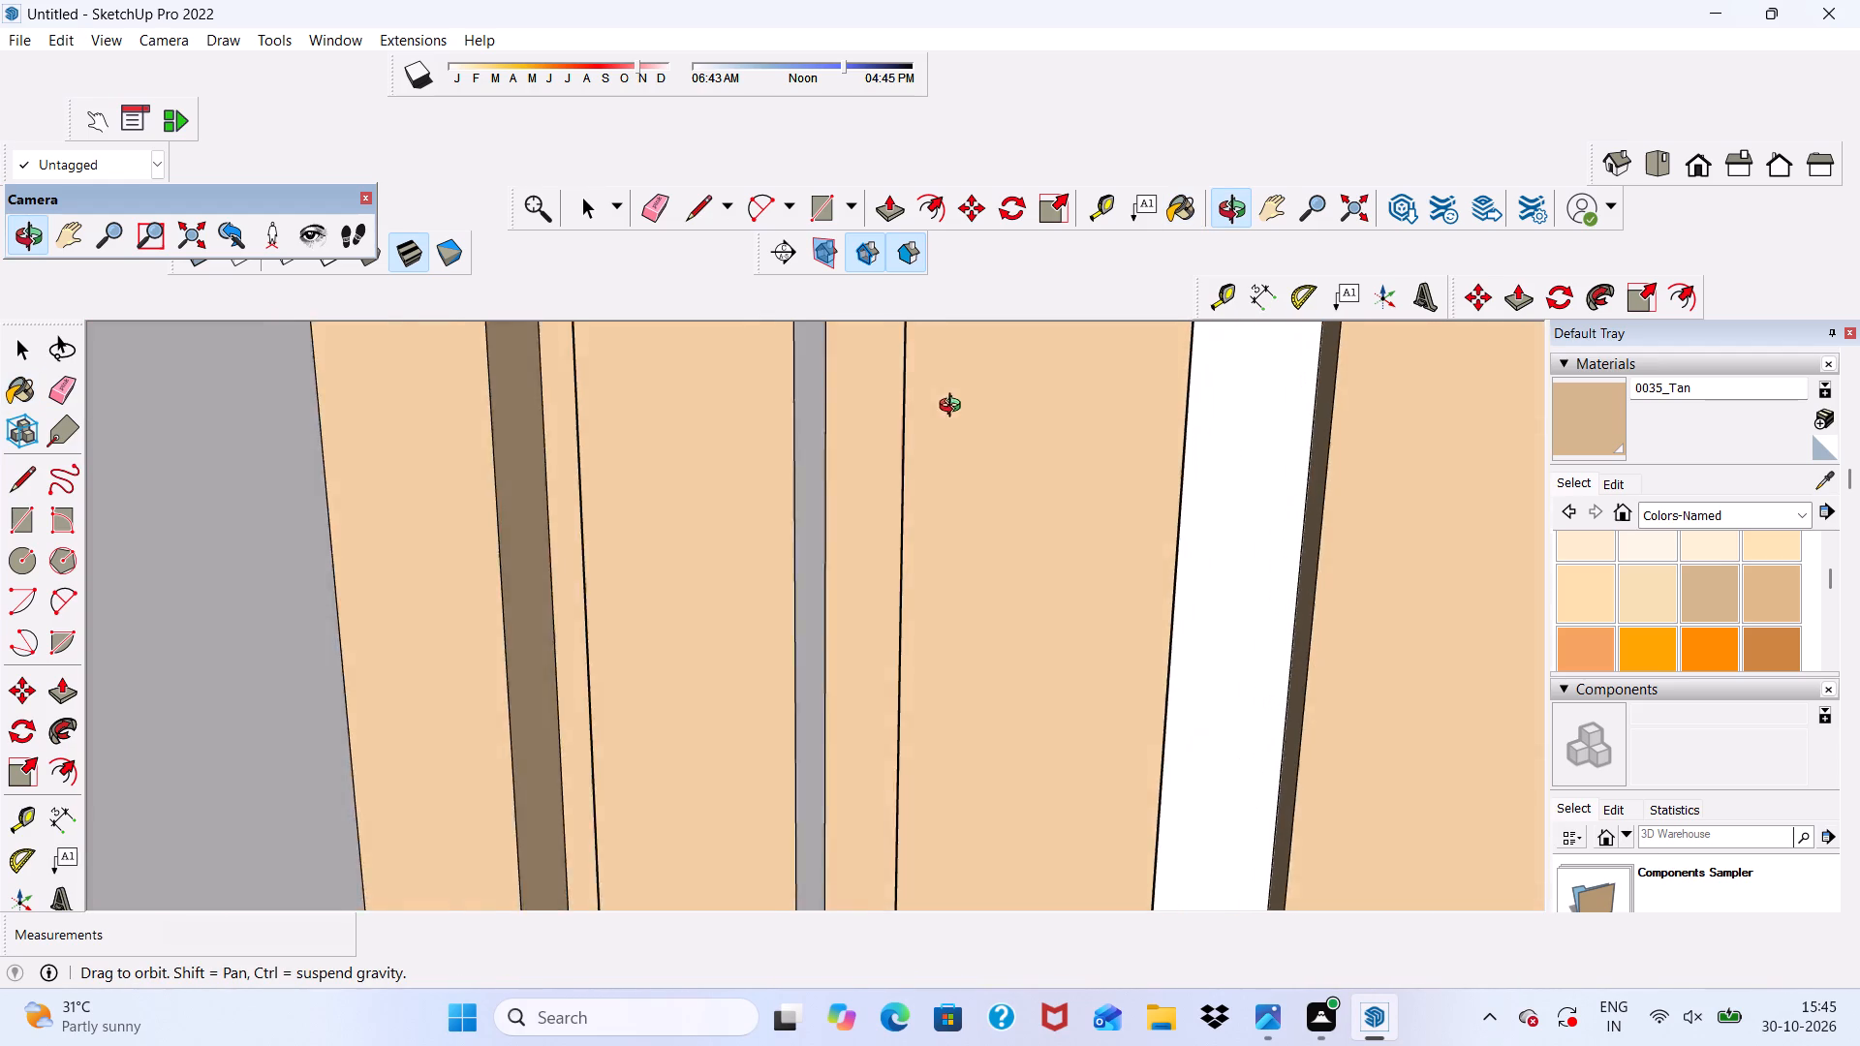
middle_drag(954, 408, 927, 410)
click(1209, 493)
middle_drag(1211, 493, 1042, 488)
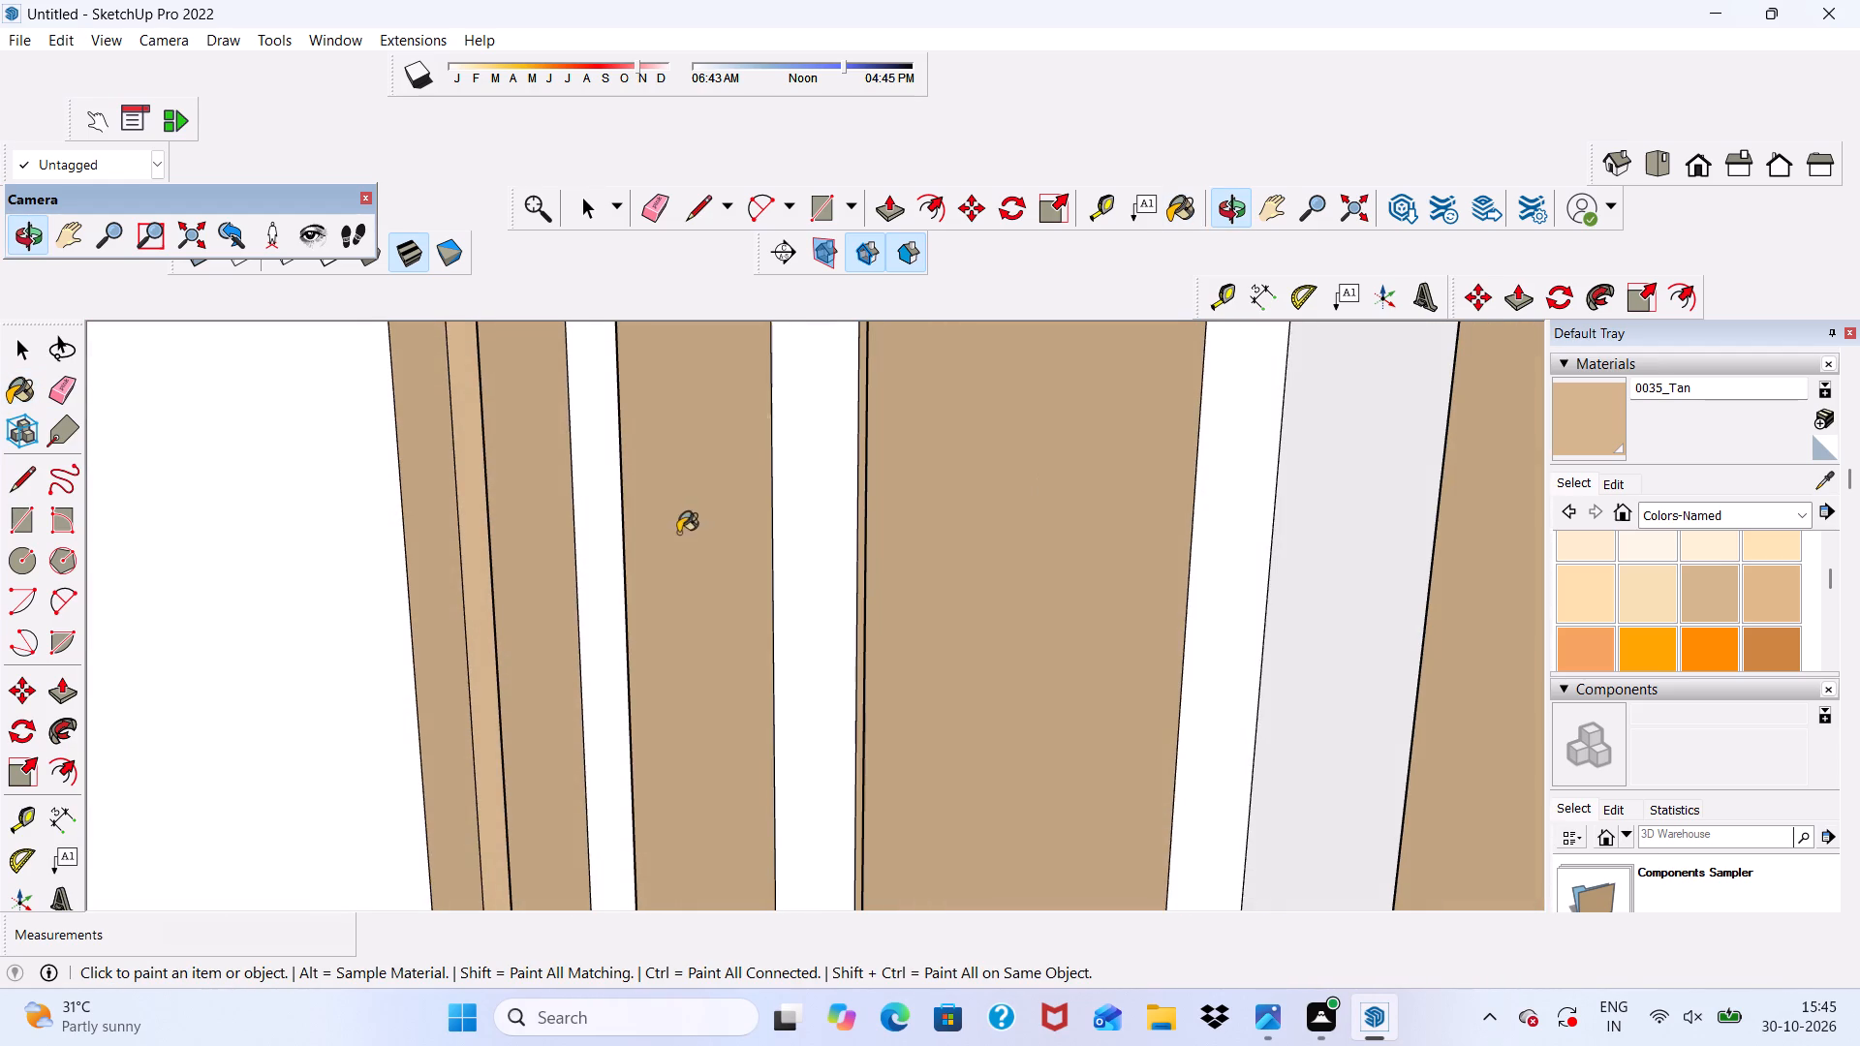
click(811, 526)
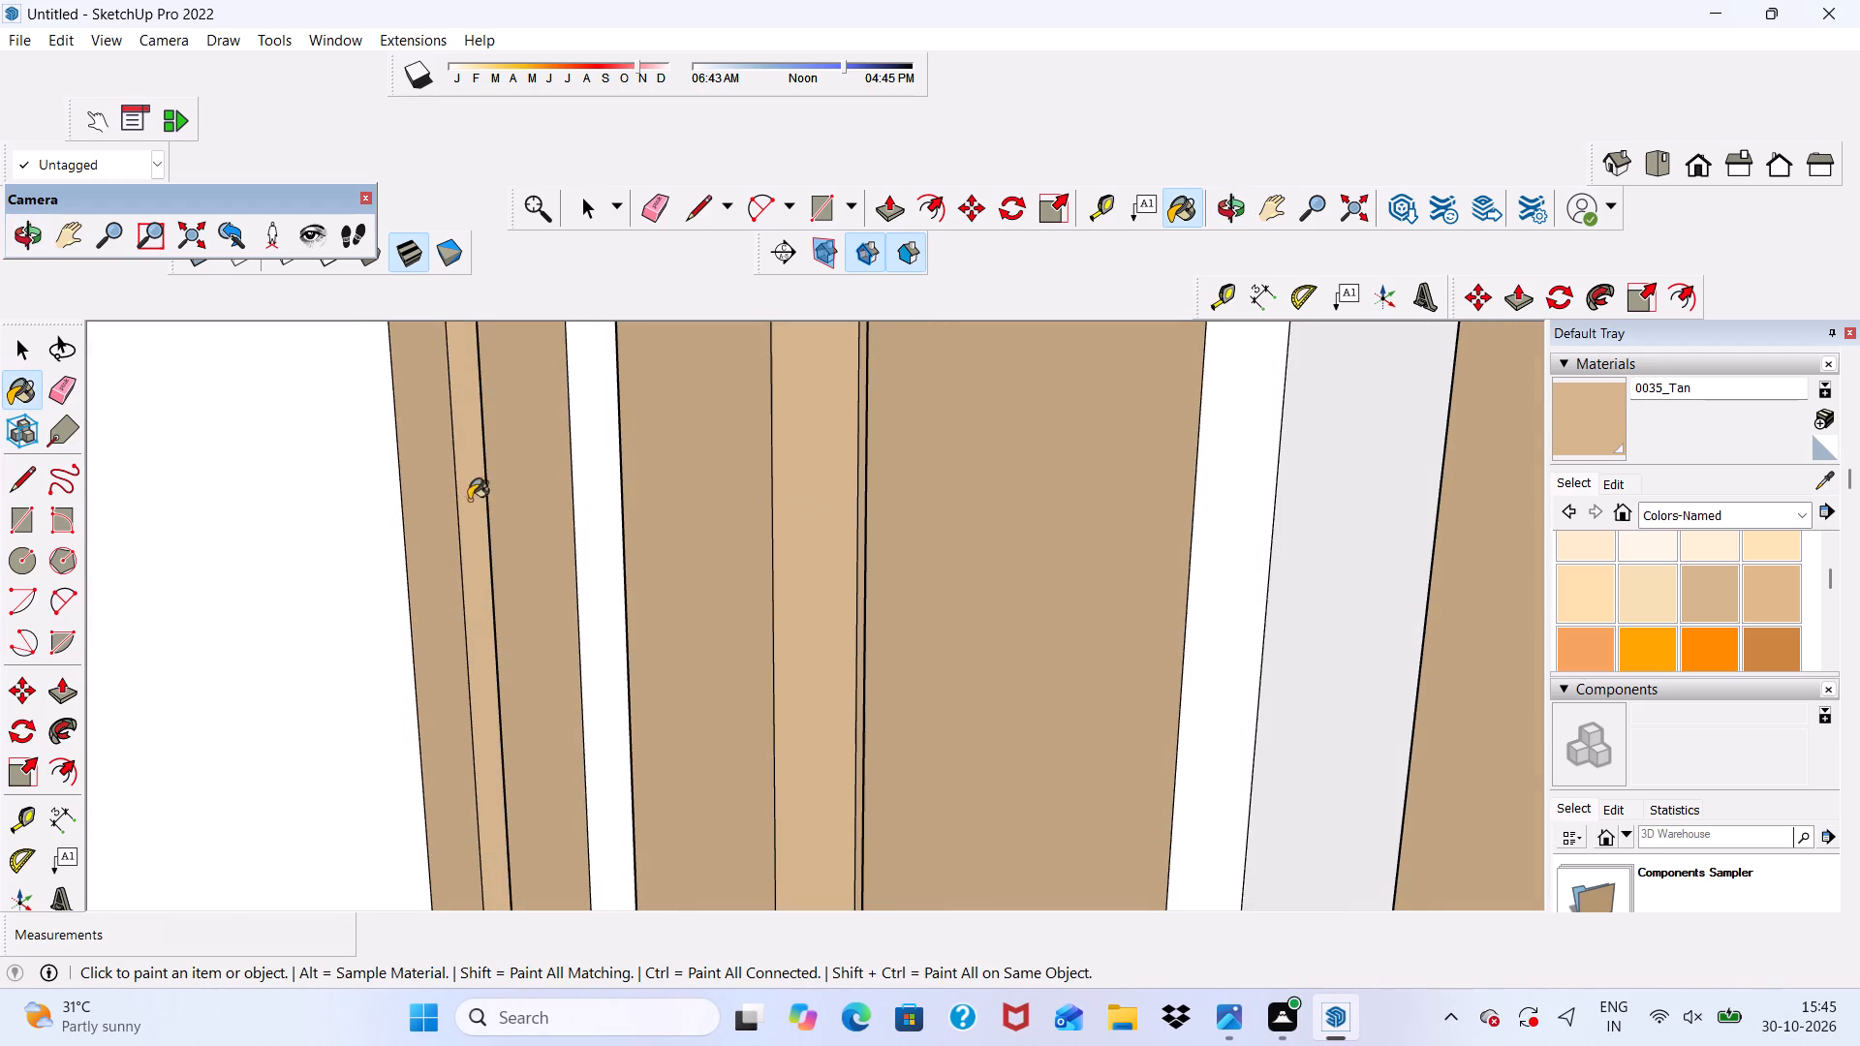
click(602, 492)
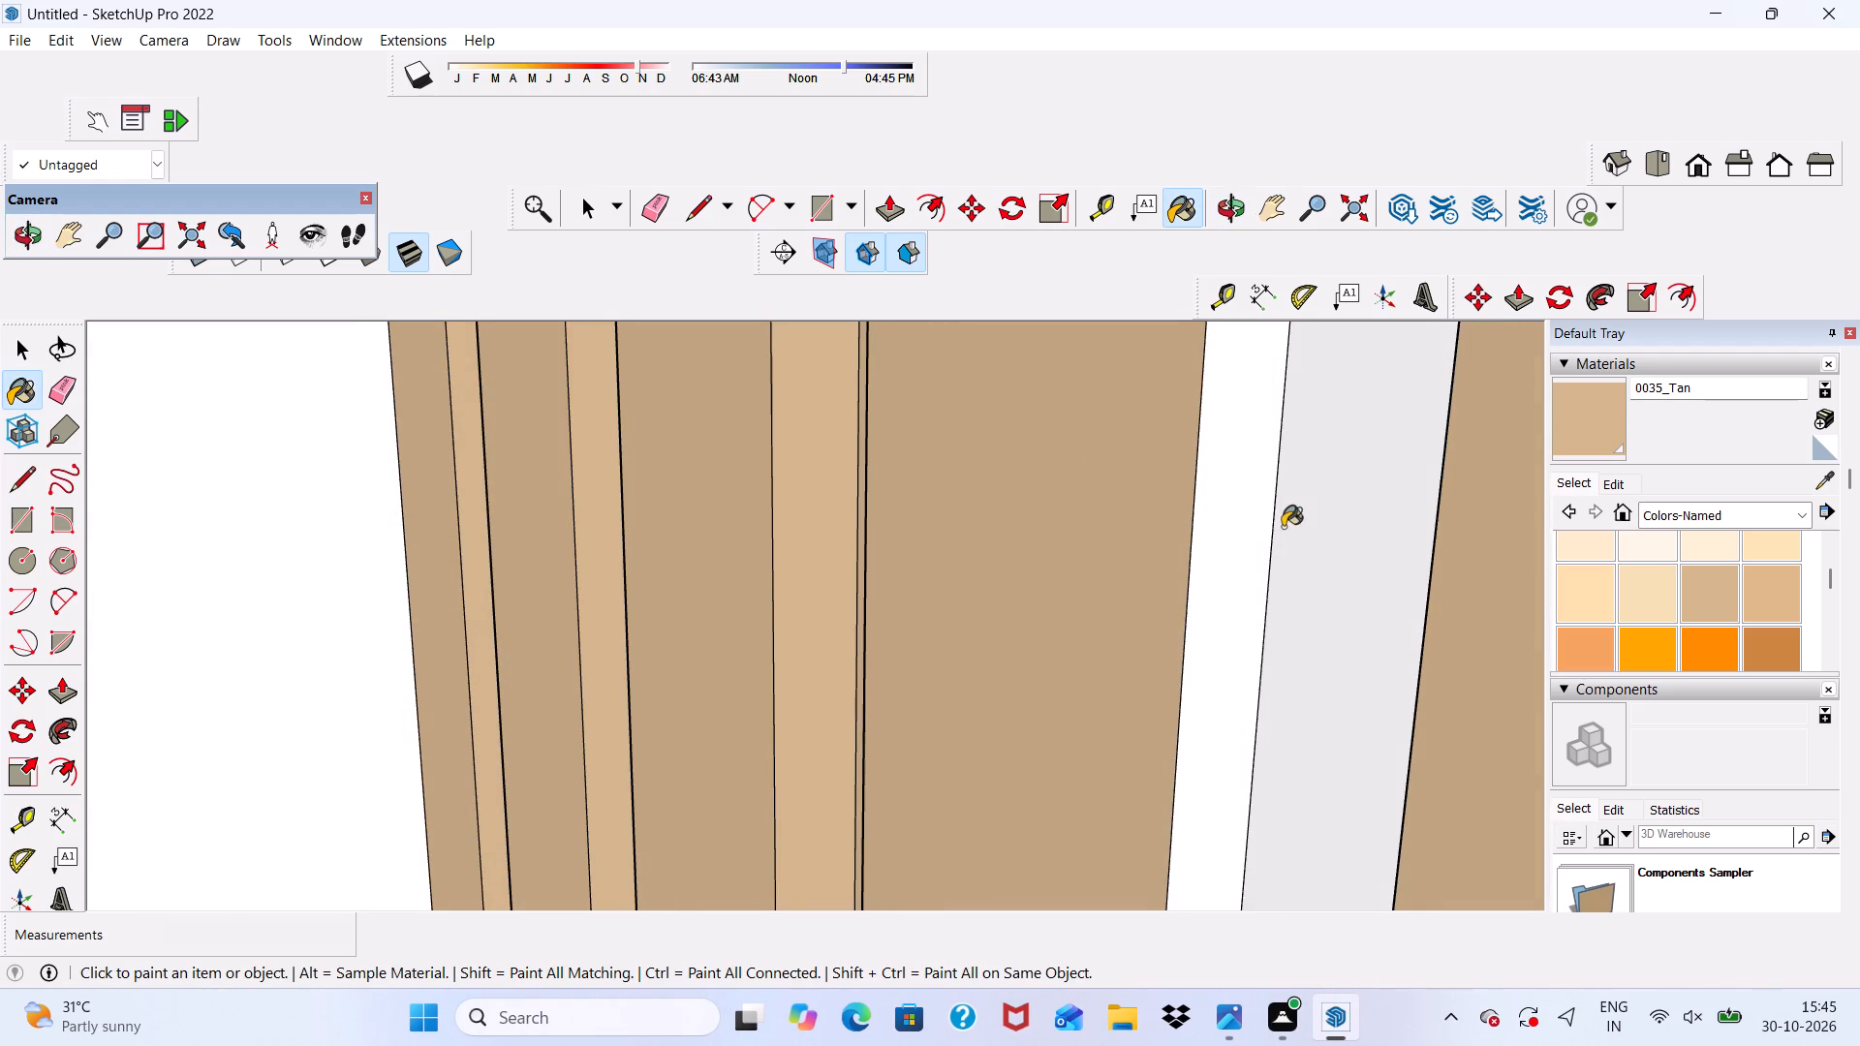
click(1223, 527)
click(1354, 538)
Continue painting the grey slat sides and white recess strips in the middle gaps of the slatted wall with 0035_Tan.
scroll(1179, 526, down, 4)
middle_drag(1176, 569, 1441, 617)
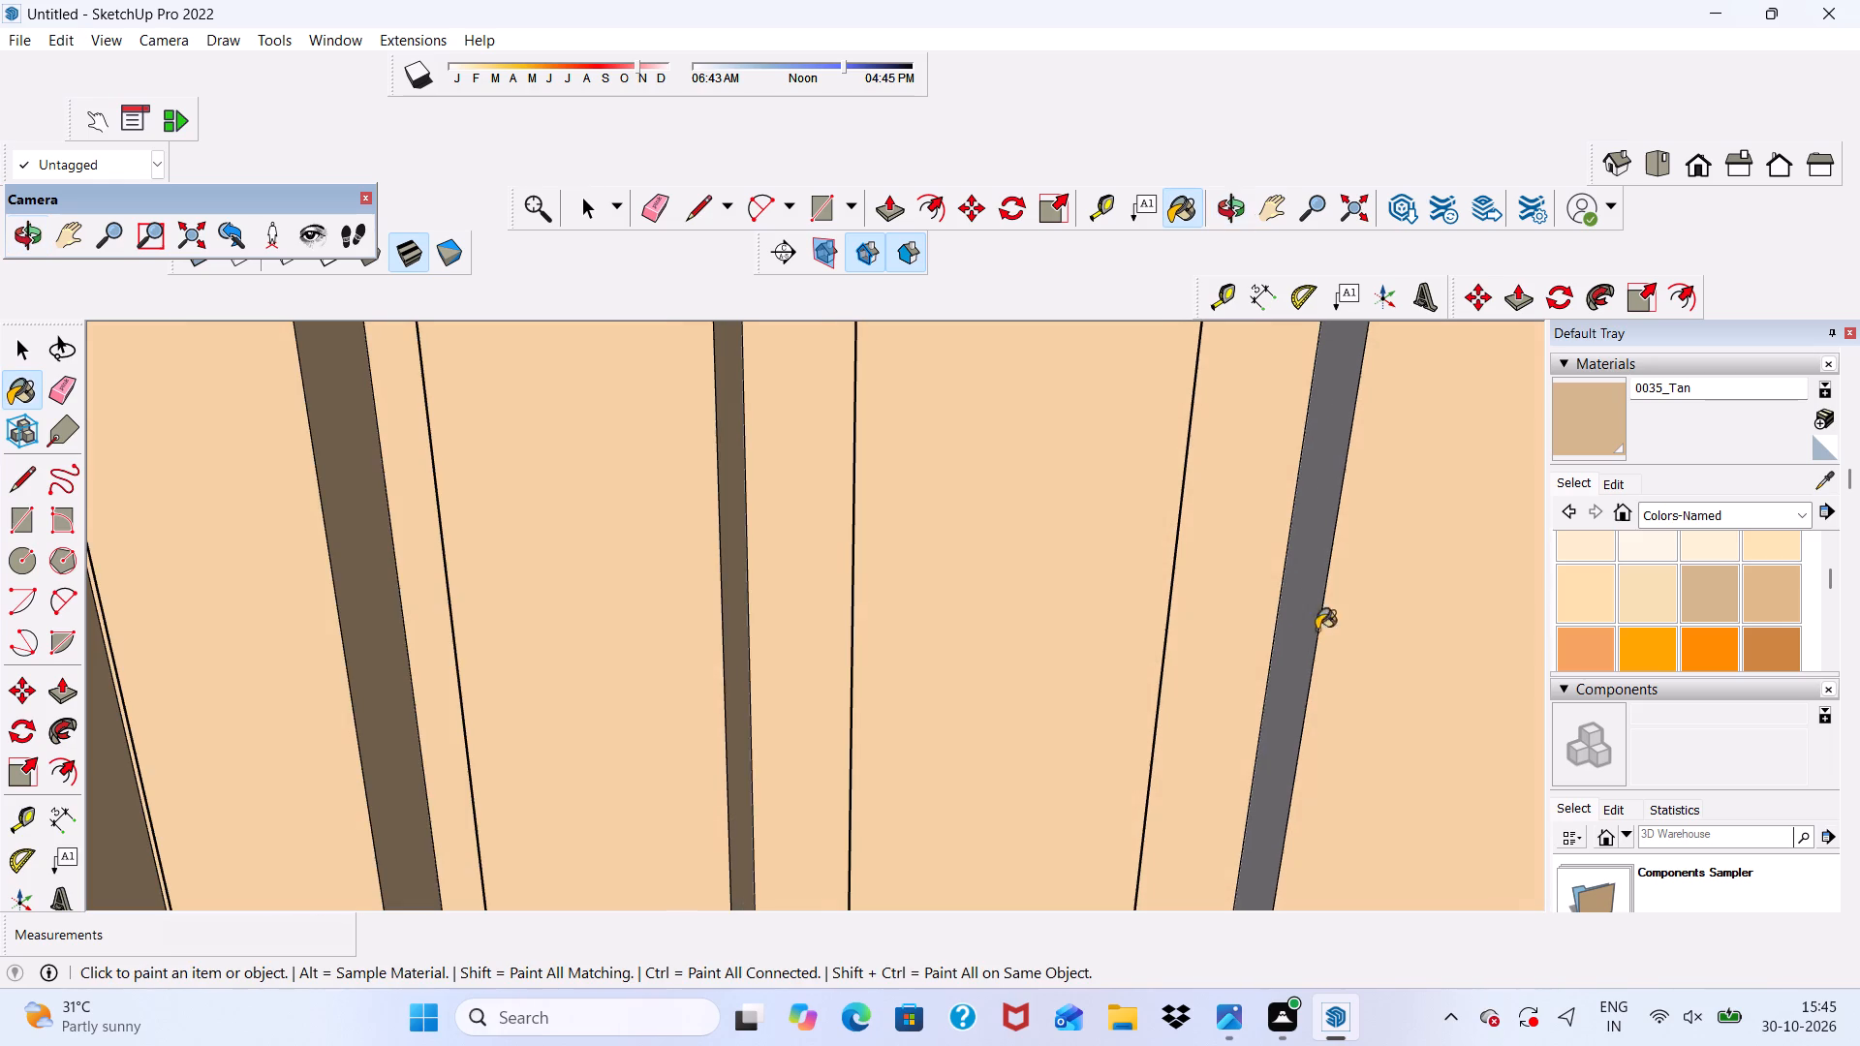
click(1288, 568)
scroll(1132, 466, down, 6)
scroll(893, 451, down, 6)
scroll(1206, 510, up, 2)
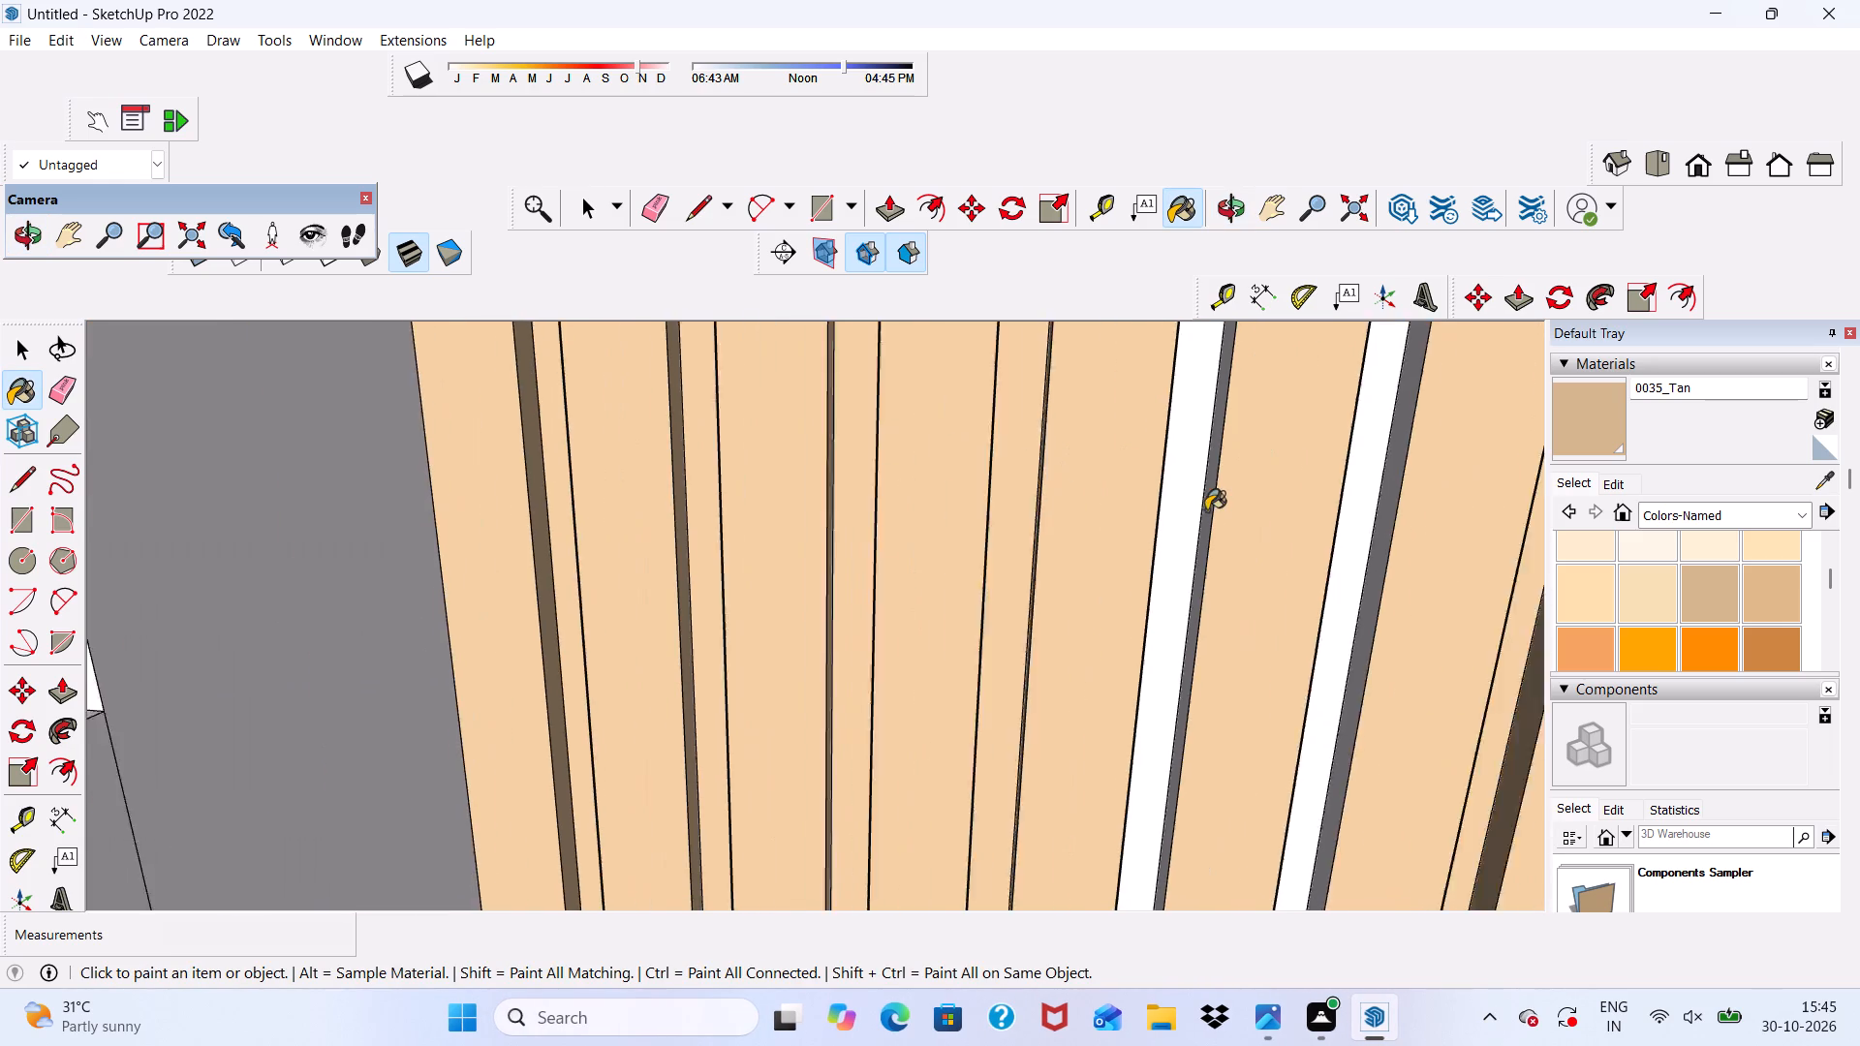
scroll(1206, 510, up, 4)
click(1206, 510)
scroll(1192, 498, up, 3)
click(1183, 490)
middle_drag(1179, 483, 1179, 481)
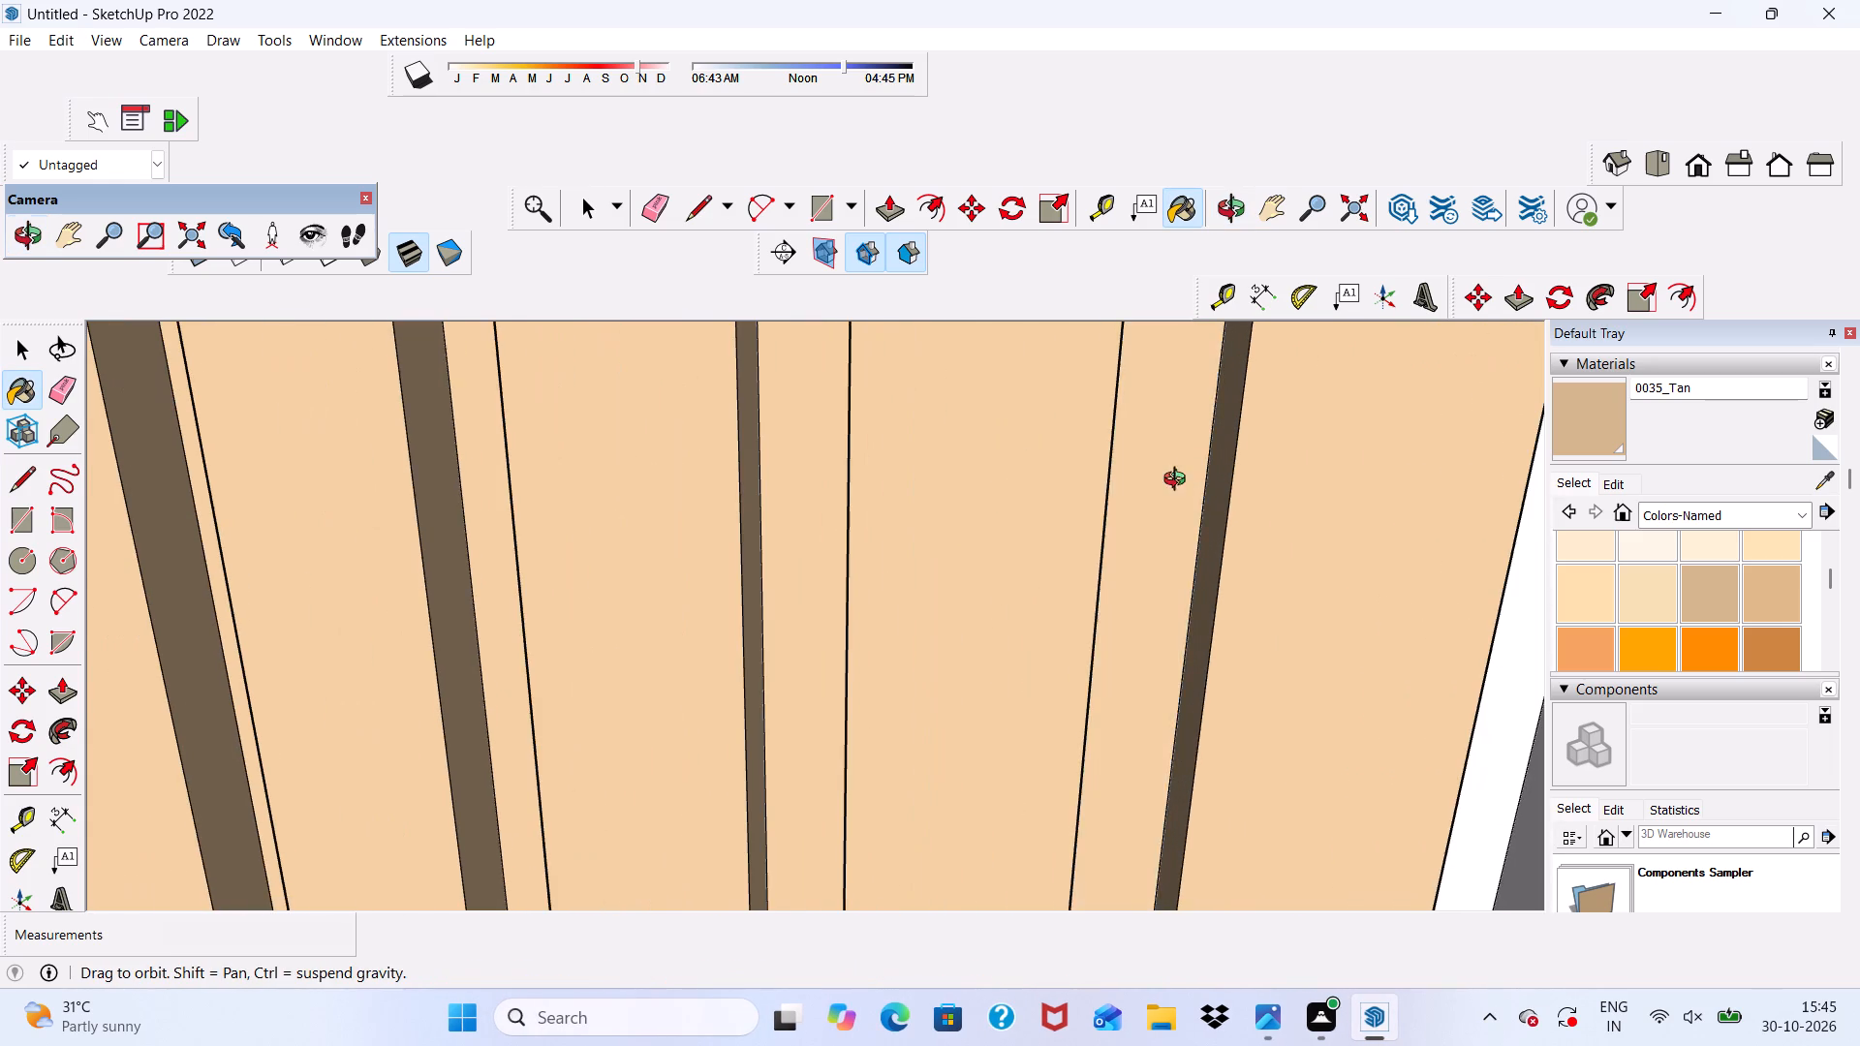
middle_drag(1179, 481, 962, 458)
click(1114, 541)
Paint the slat side and white recess strip of the following gap in the slatted wall with 0035_Tan.
scroll(1092, 483, down, 5)
middle_drag(1092, 483, 1353, 538)
scroll(1420, 555, up, 4)
click(1421, 547)
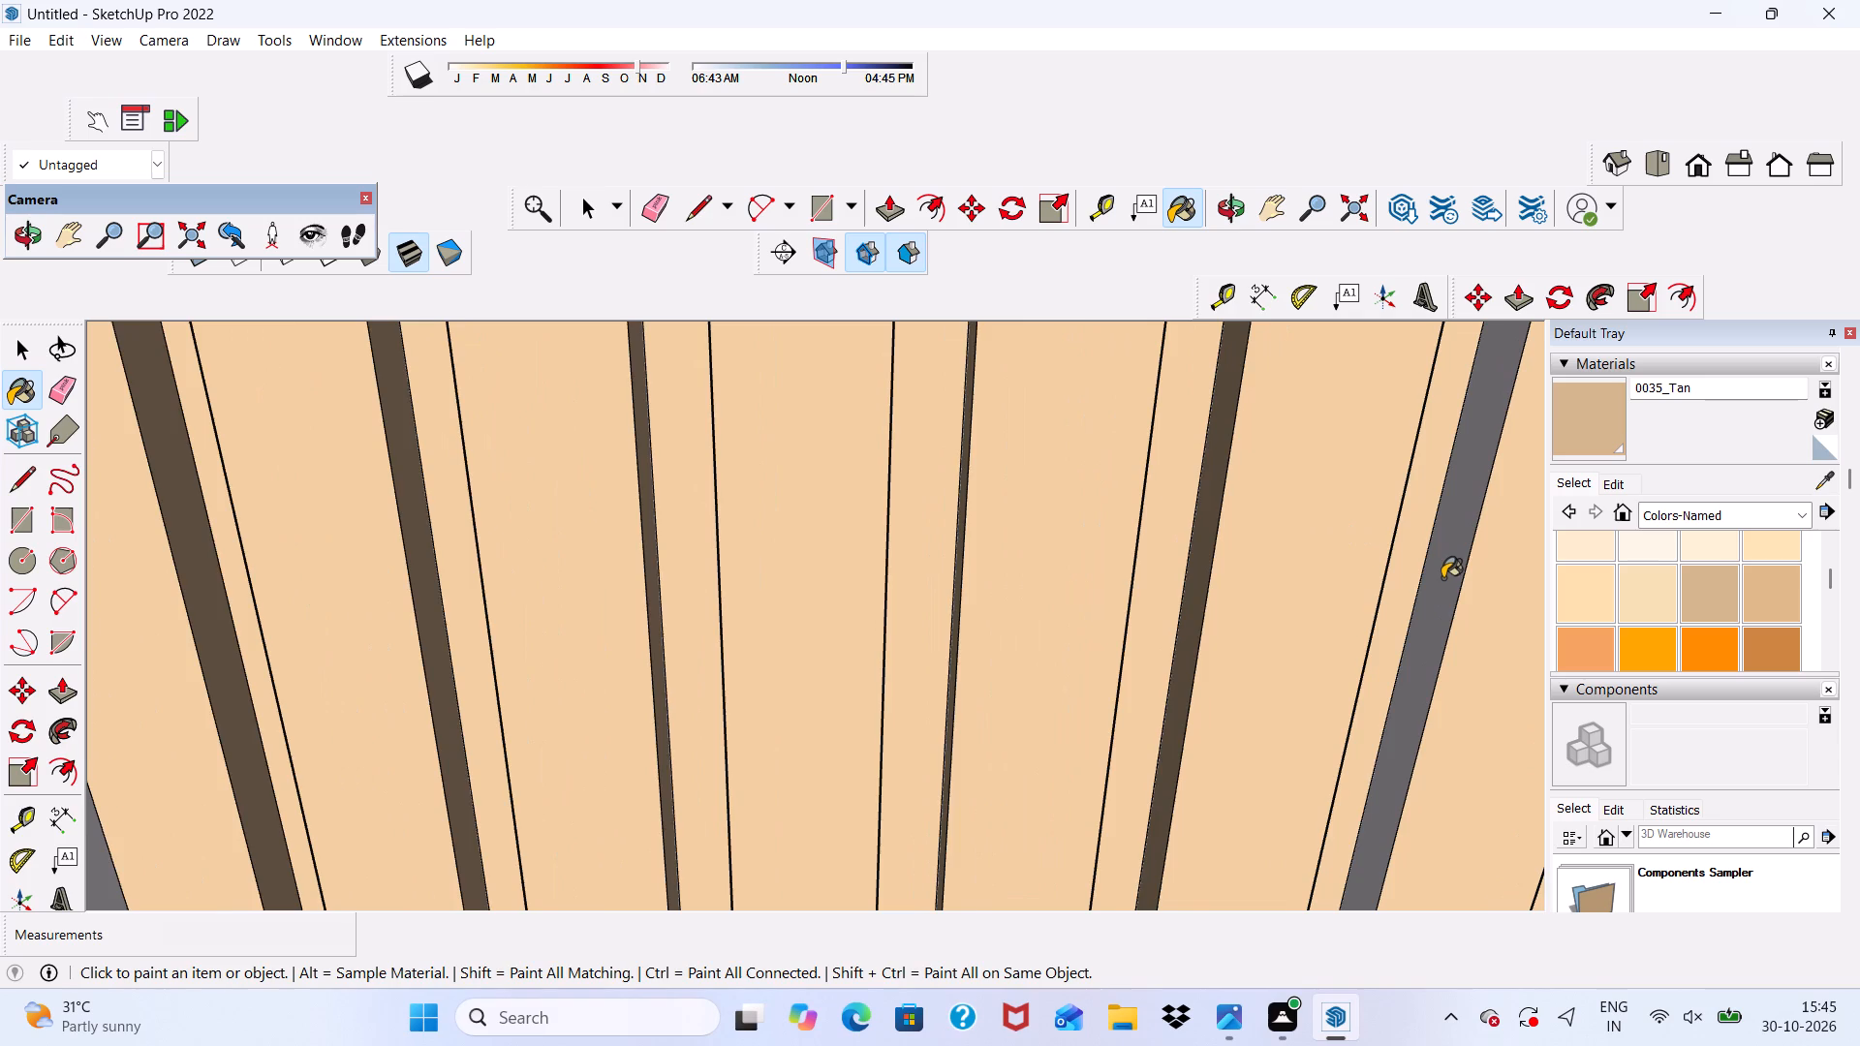
click(1444, 579)
scroll(1444, 580, down, 1)
middle_drag(1444, 580, 1160, 478)
click(1195, 498)
Paint the next two white strips between the slats, moving toward the ground-floor door, with 0035_Tan.
scroll(1179, 463, down, 4)
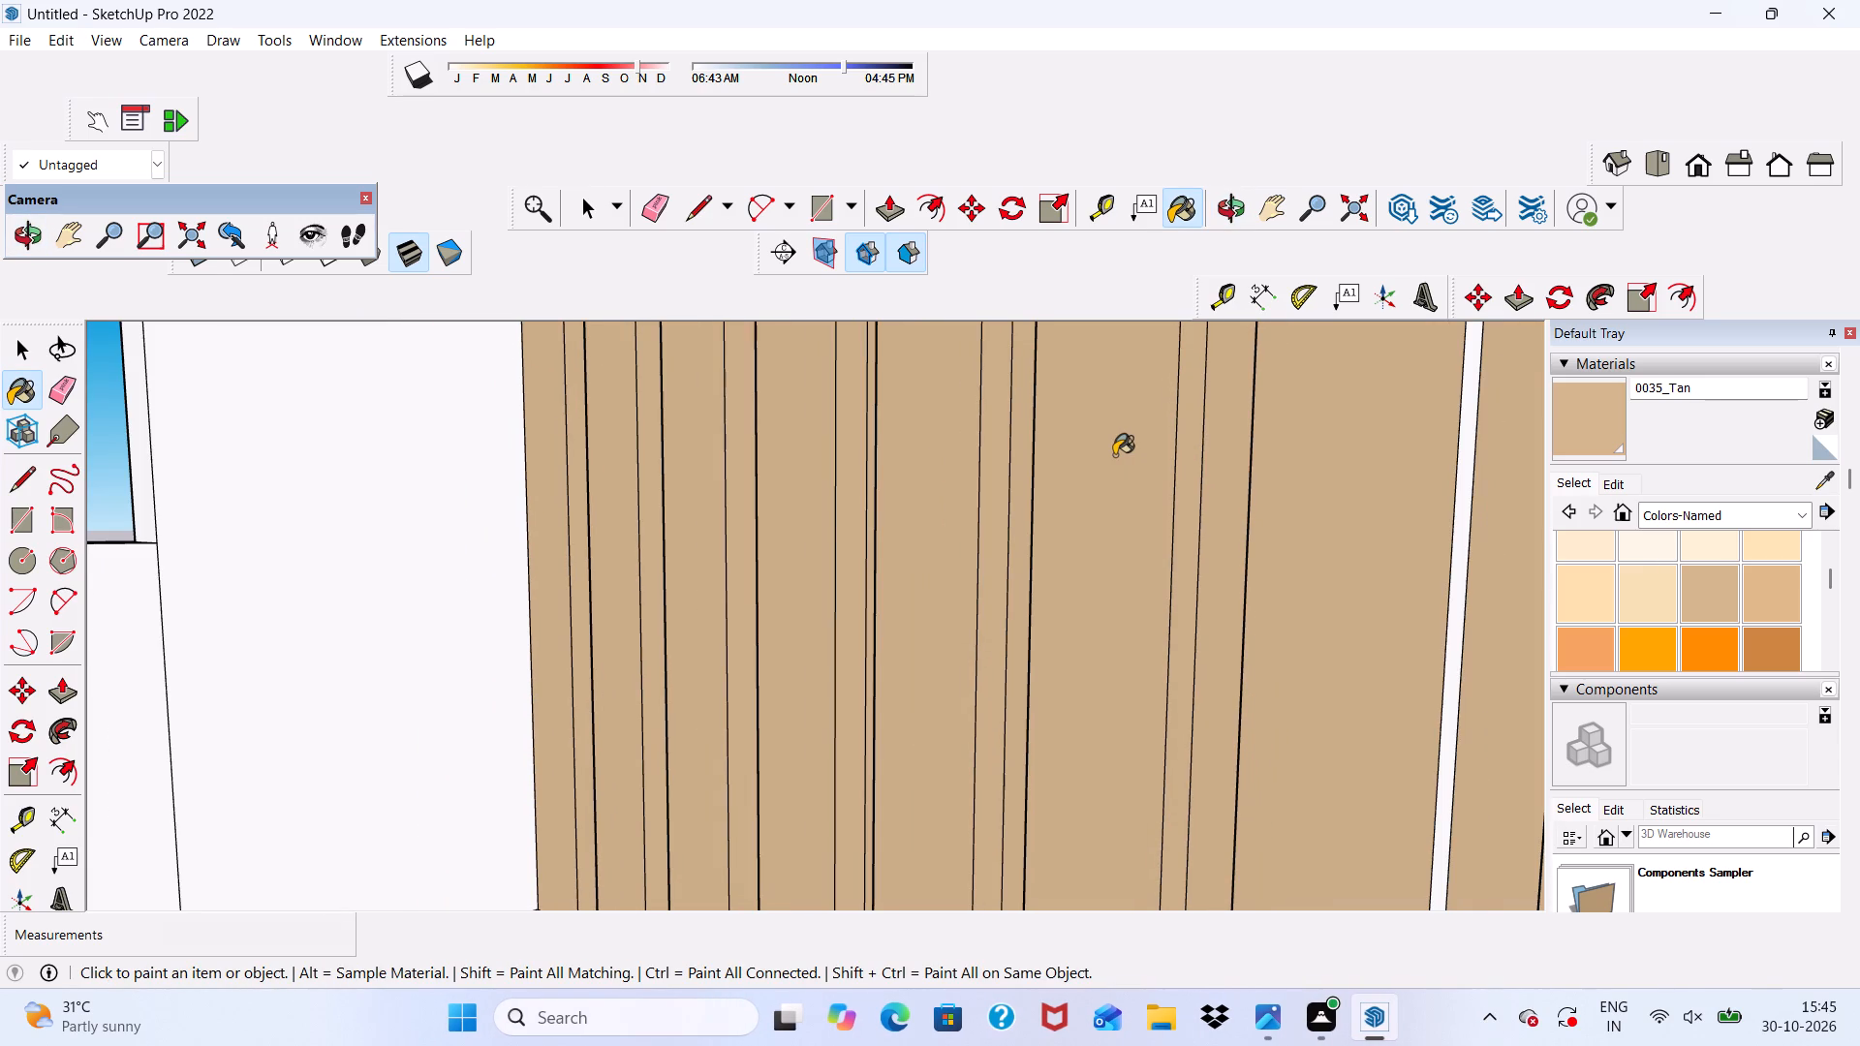
scroll(960, 521, down, 11)
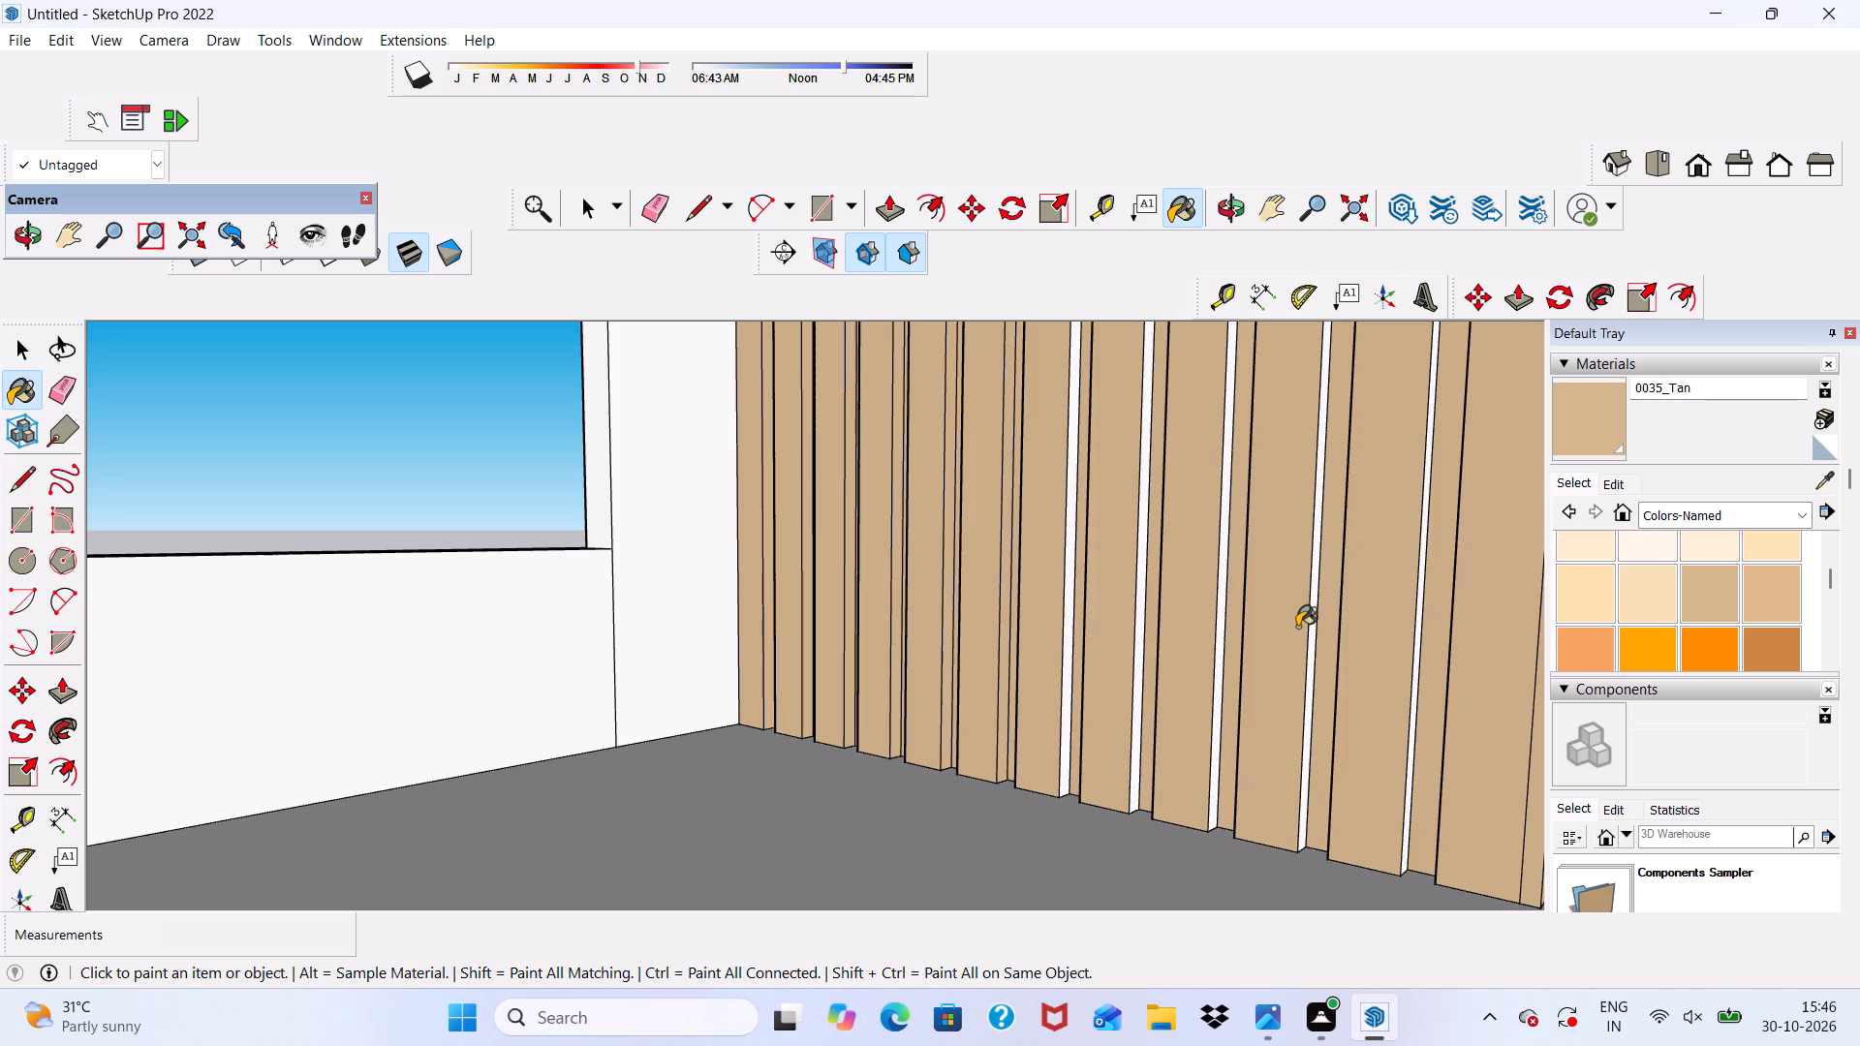
scroll(1129, 586, down, 3)
scroll(1100, 571, up, 12)
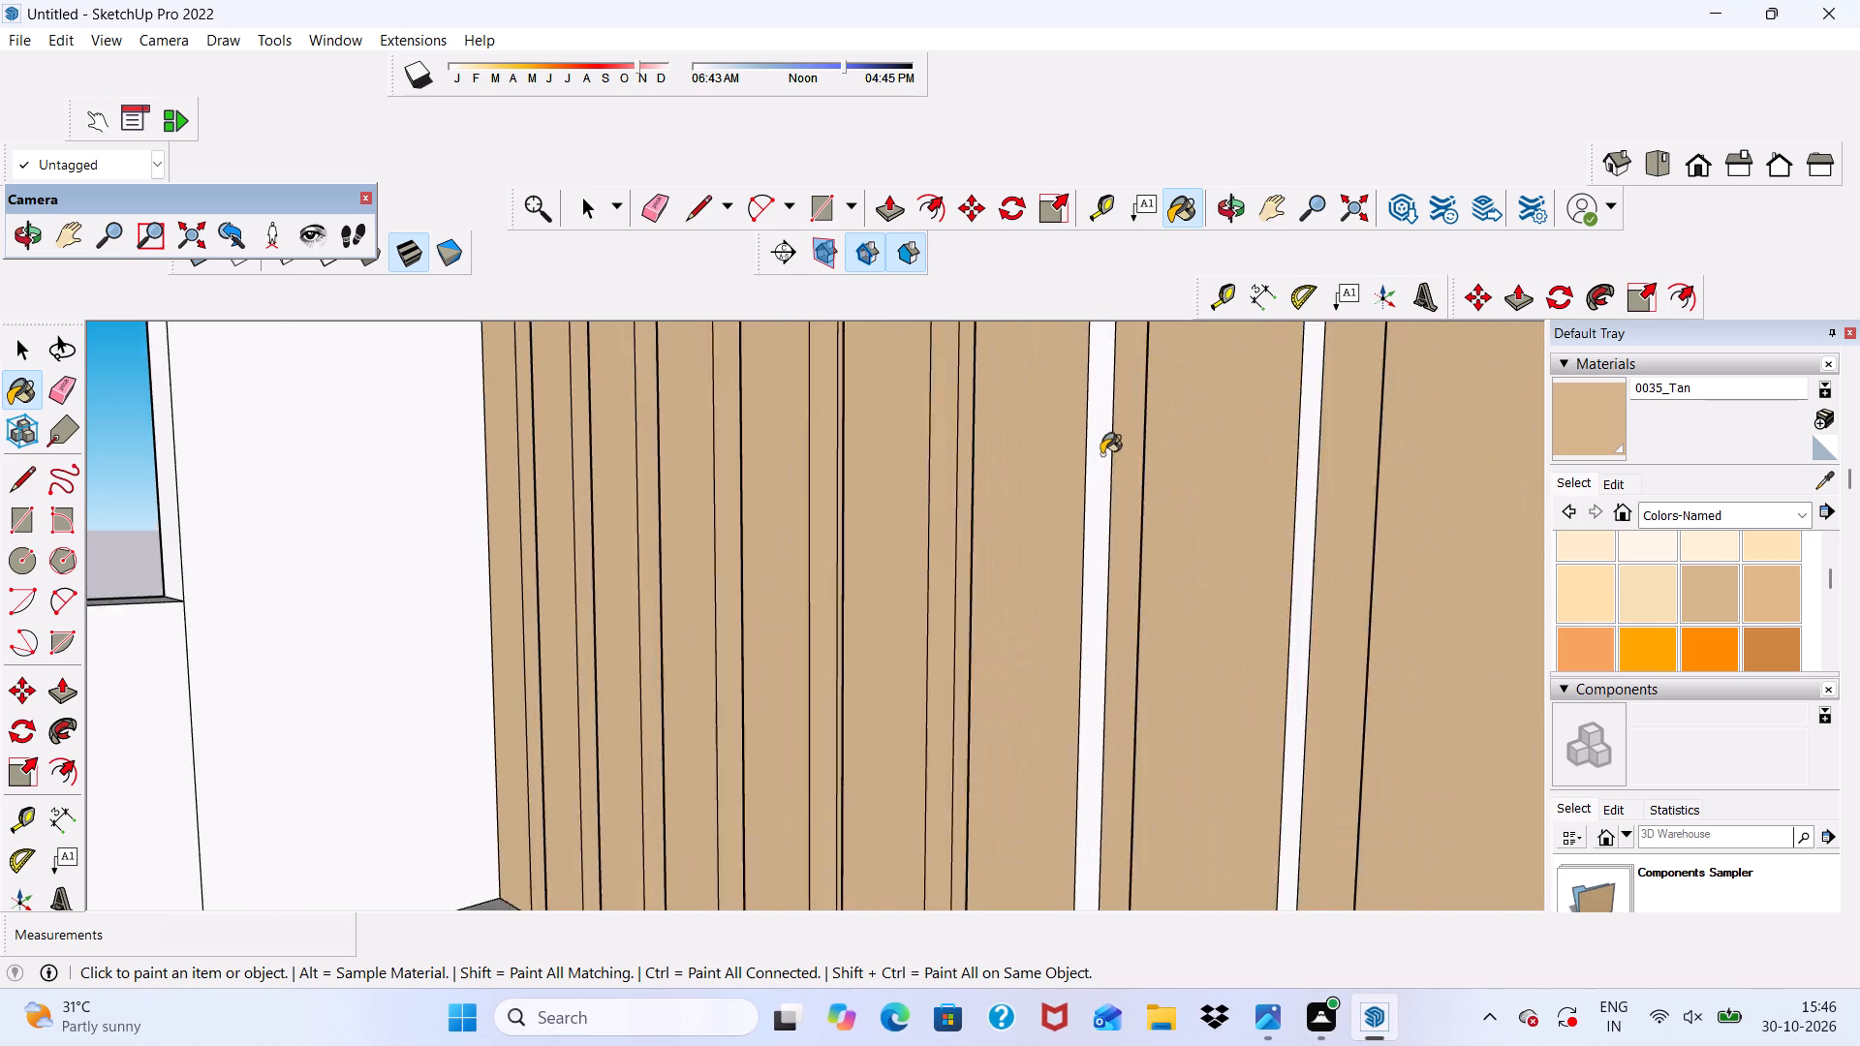
scroll(1101, 454, up, 5)
click(1078, 468)
scroll(1098, 510, down, 6)
scroll(1395, 624, up, 6)
click(1302, 616)
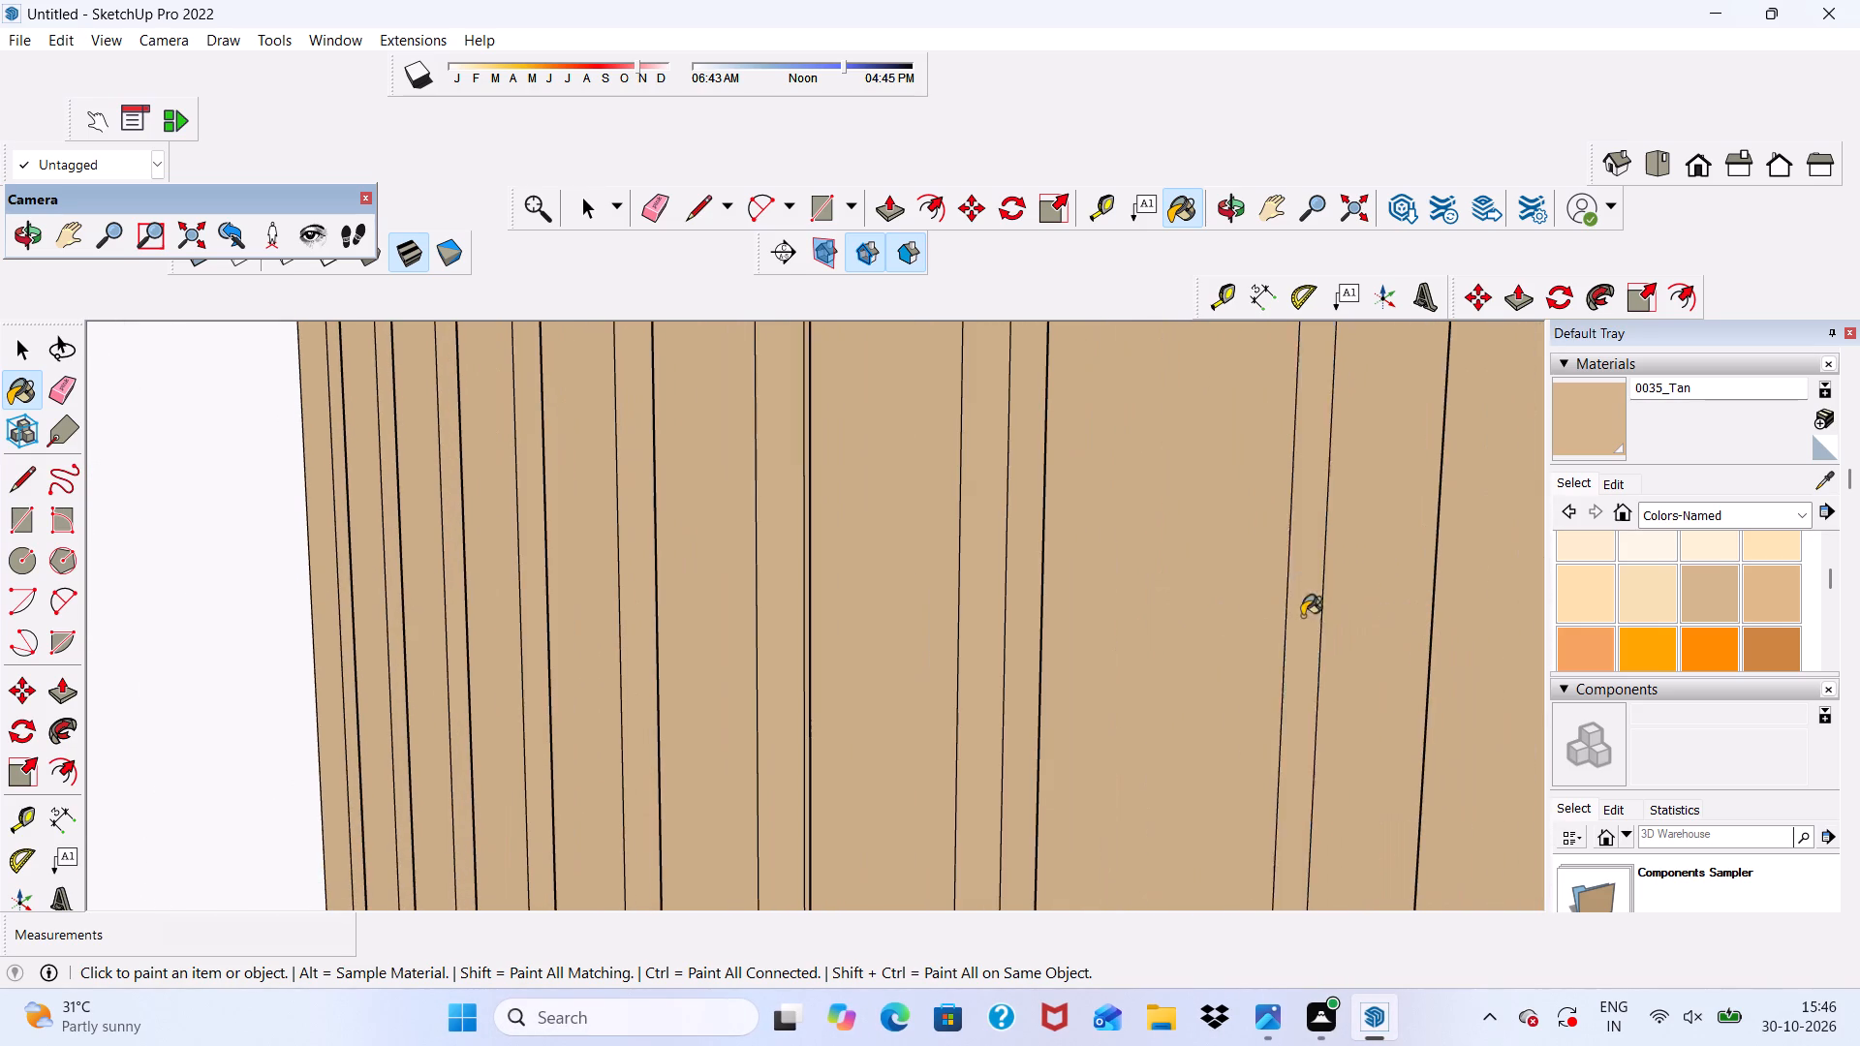
Paint the last white strips between the slats nearest the ground-floor door with 0035_Tan.
scroll(1130, 526, down, 6)
scroll(535, 516, down, 6)
scroll(916, 523, up, 6)
click(862, 496)
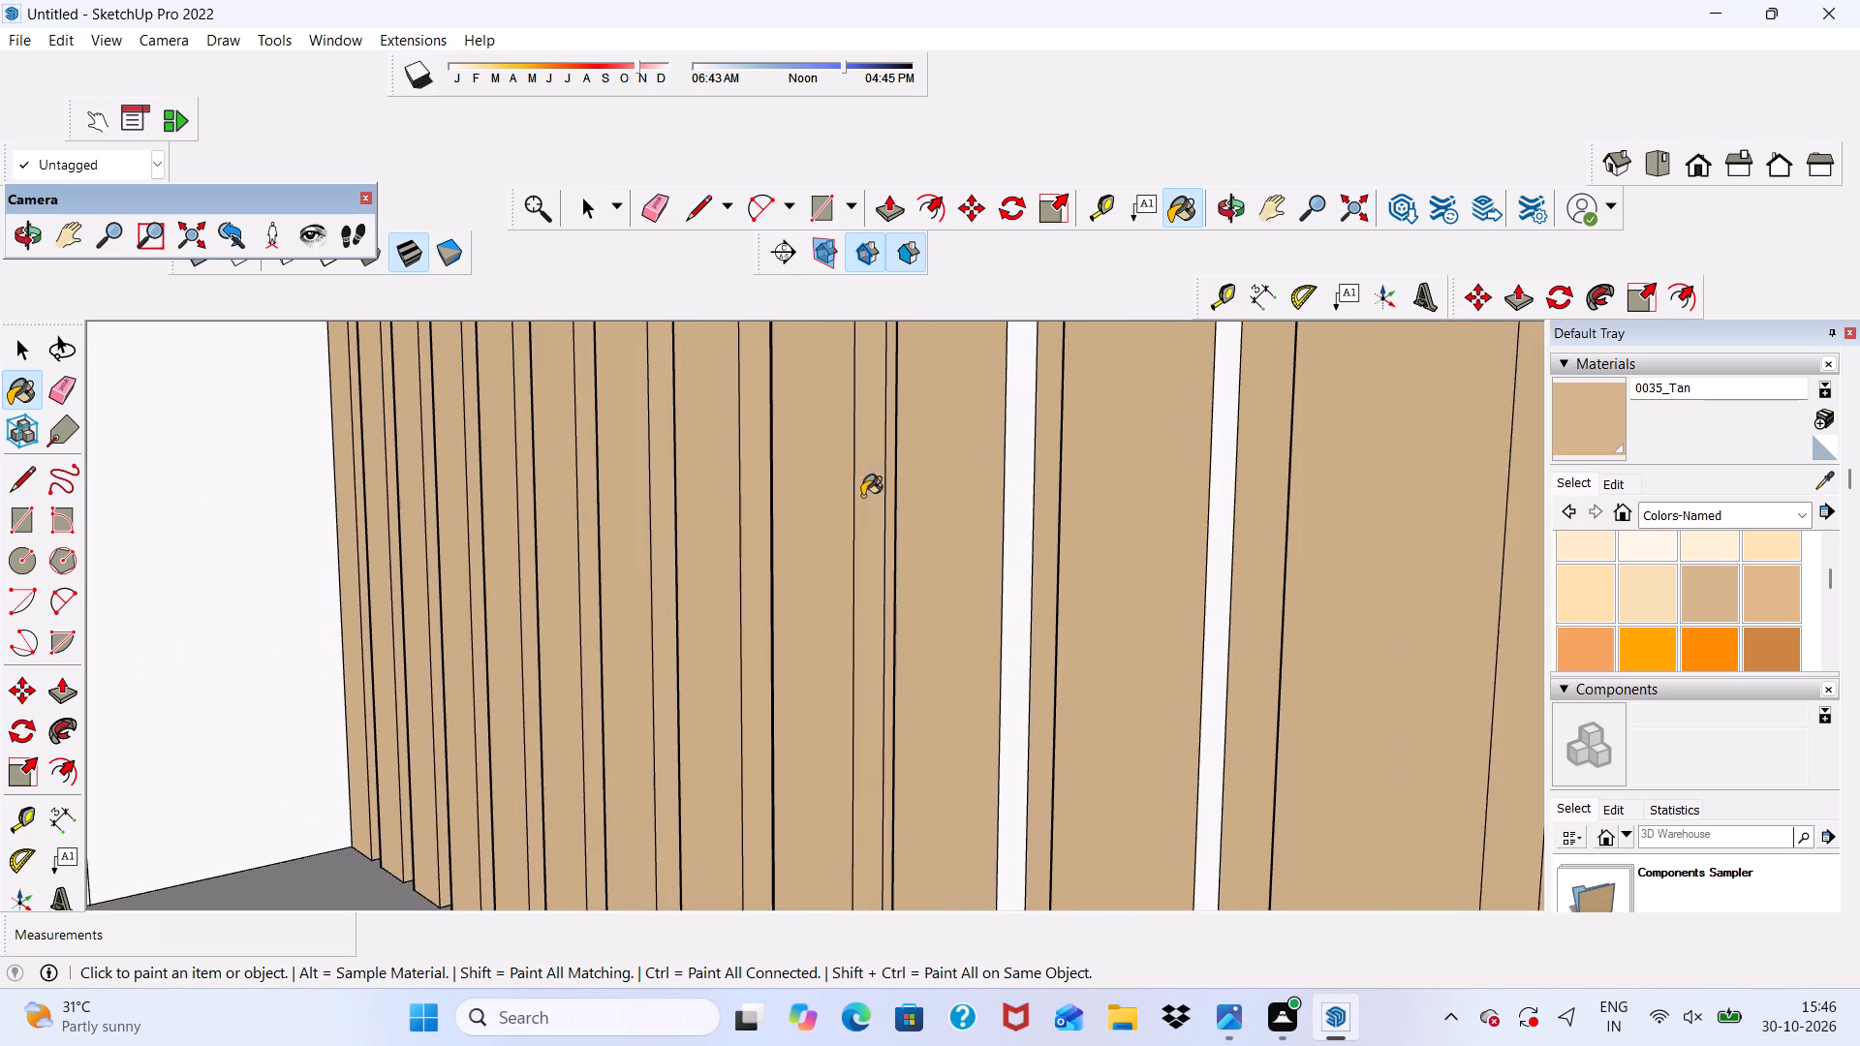
scroll(1037, 595, up, 4)
click(1006, 562)
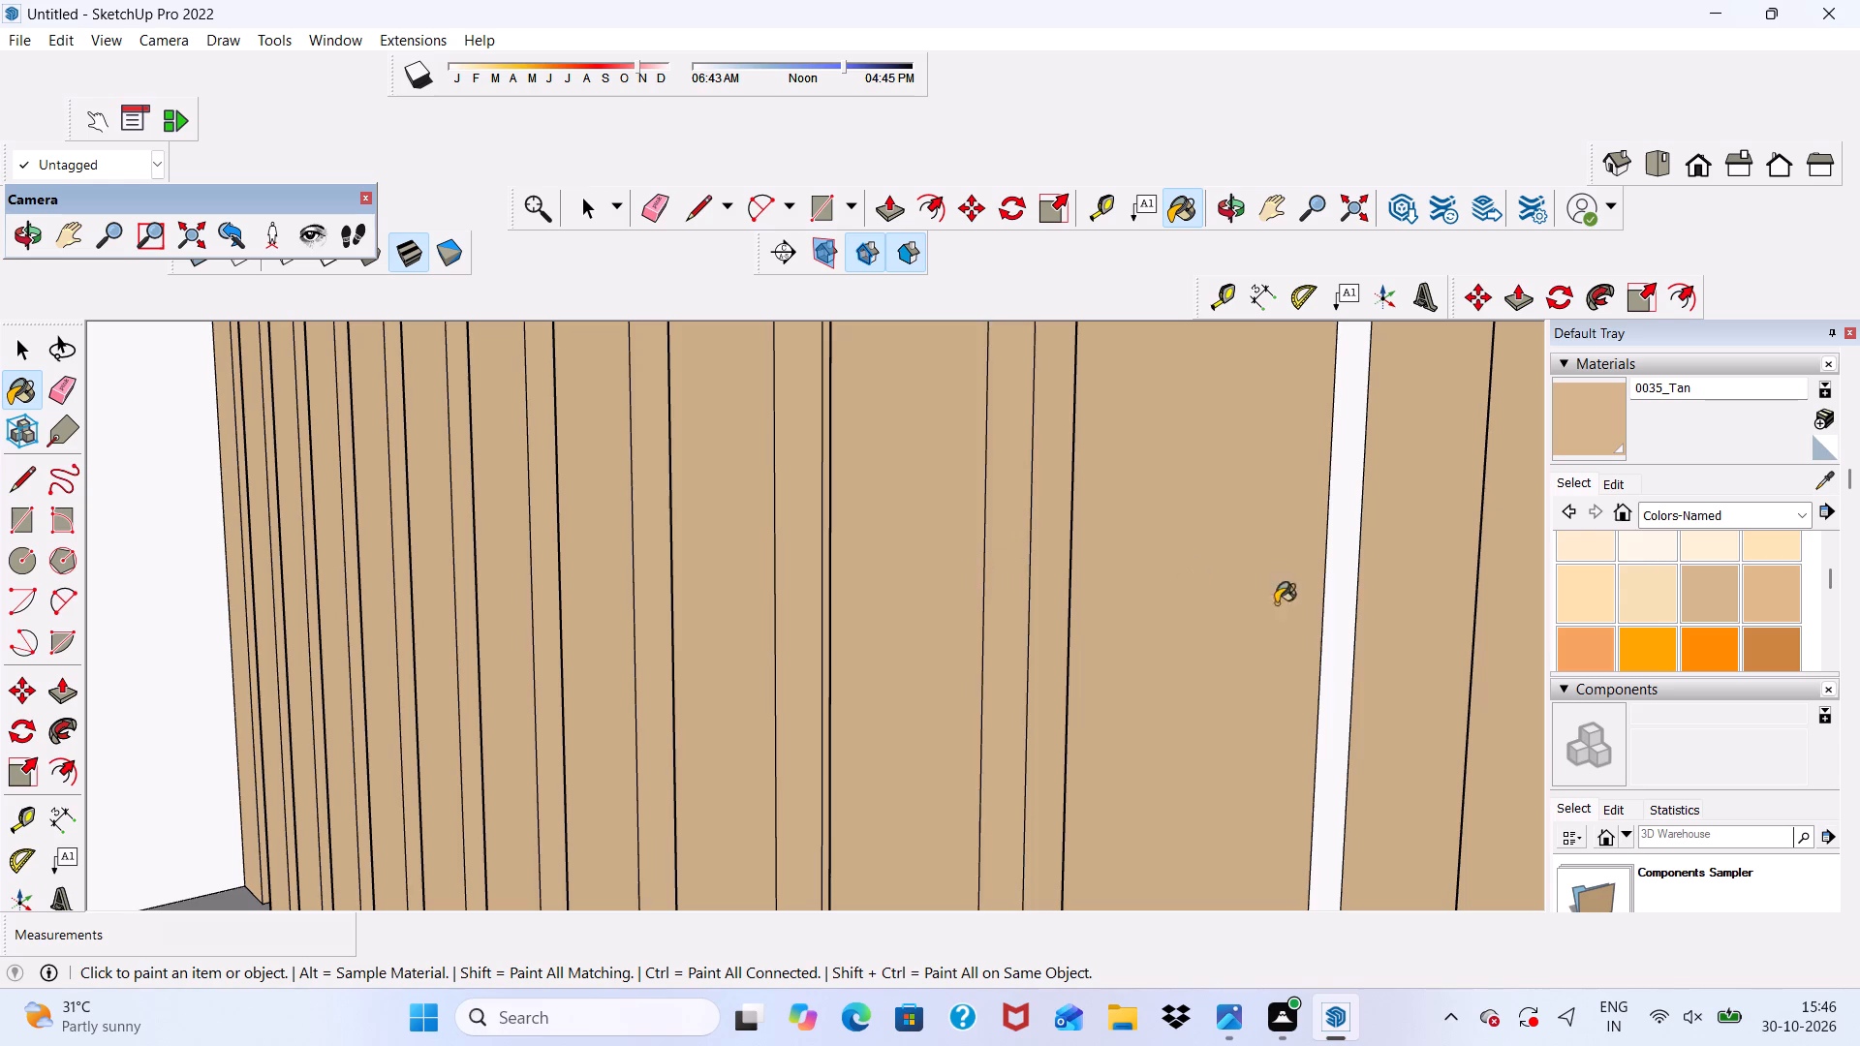
click(1333, 627)
scroll(1163, 479, down, 12)
scroll(1137, 524, down, 11)
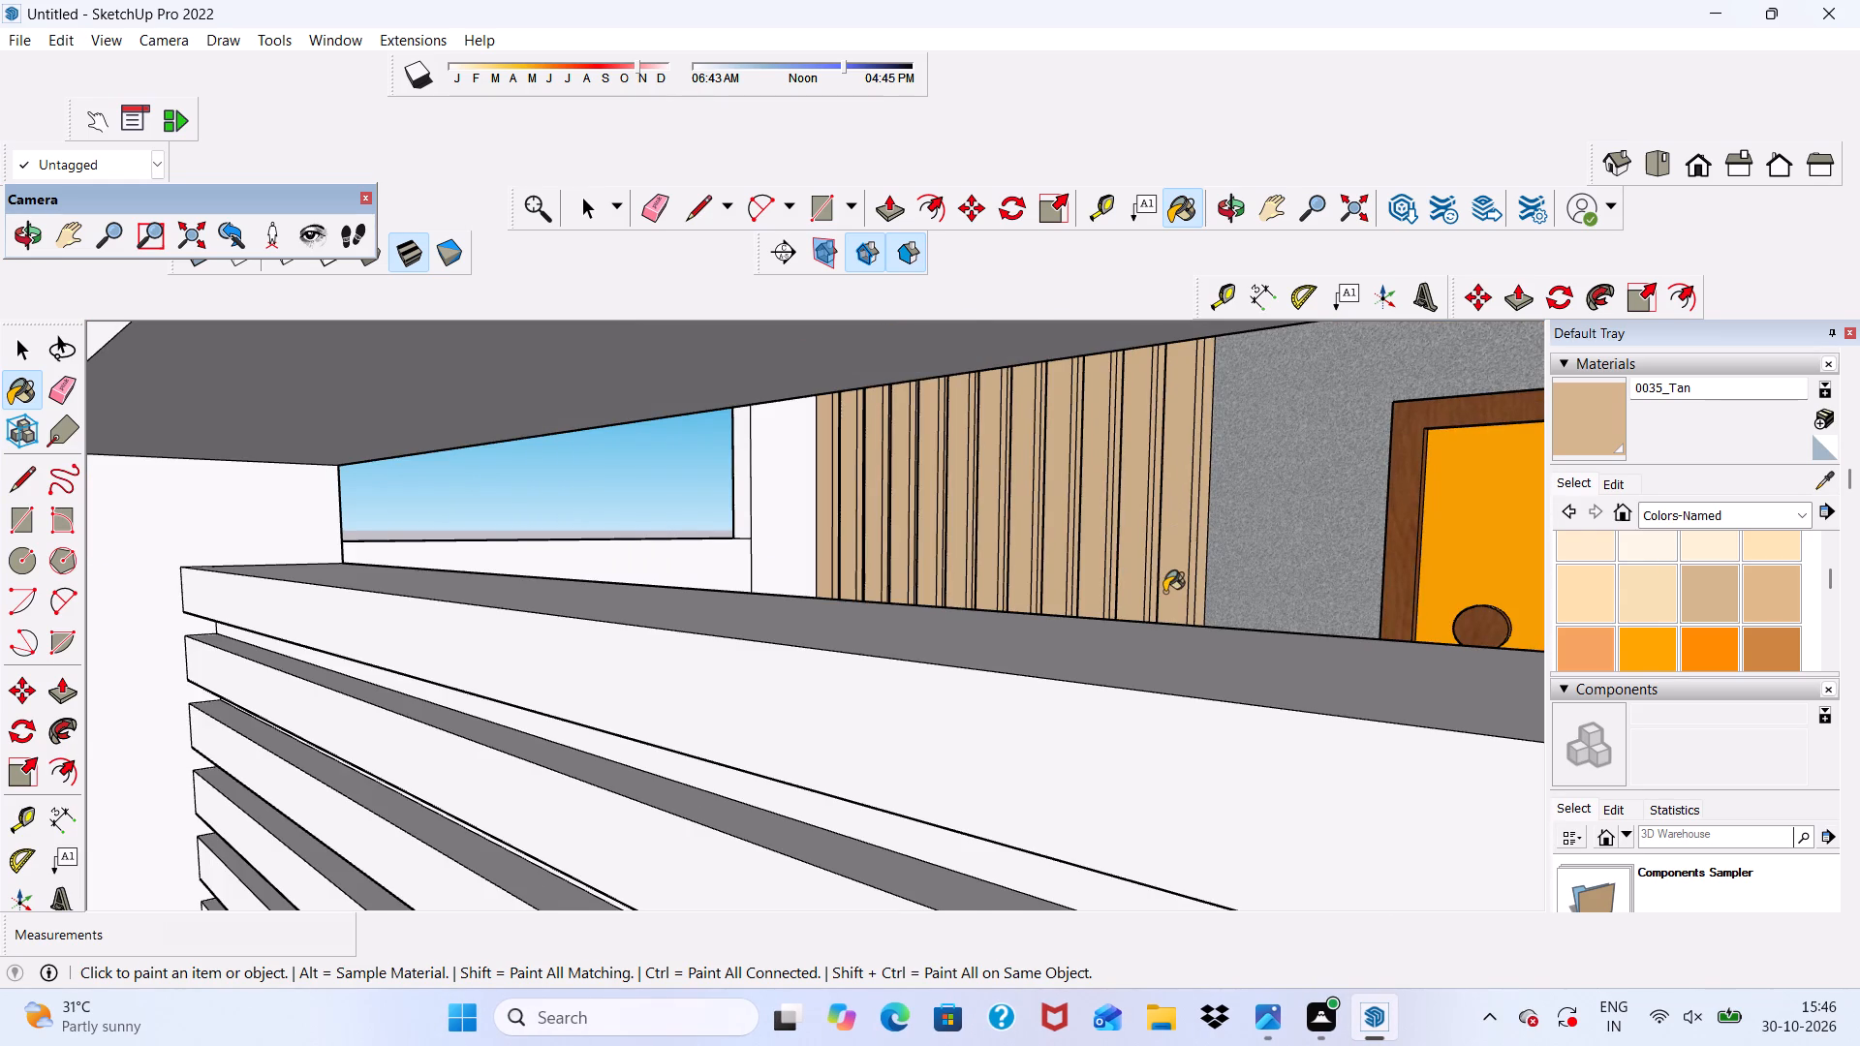
Review the slatted wall and the whole front facade from outside the house.
scroll(1164, 592, up, 2)
scroll(1025, 545, down, 10)
middle_drag(916, 596, 1123, 644)
scroll(1026, 579, down, 5)
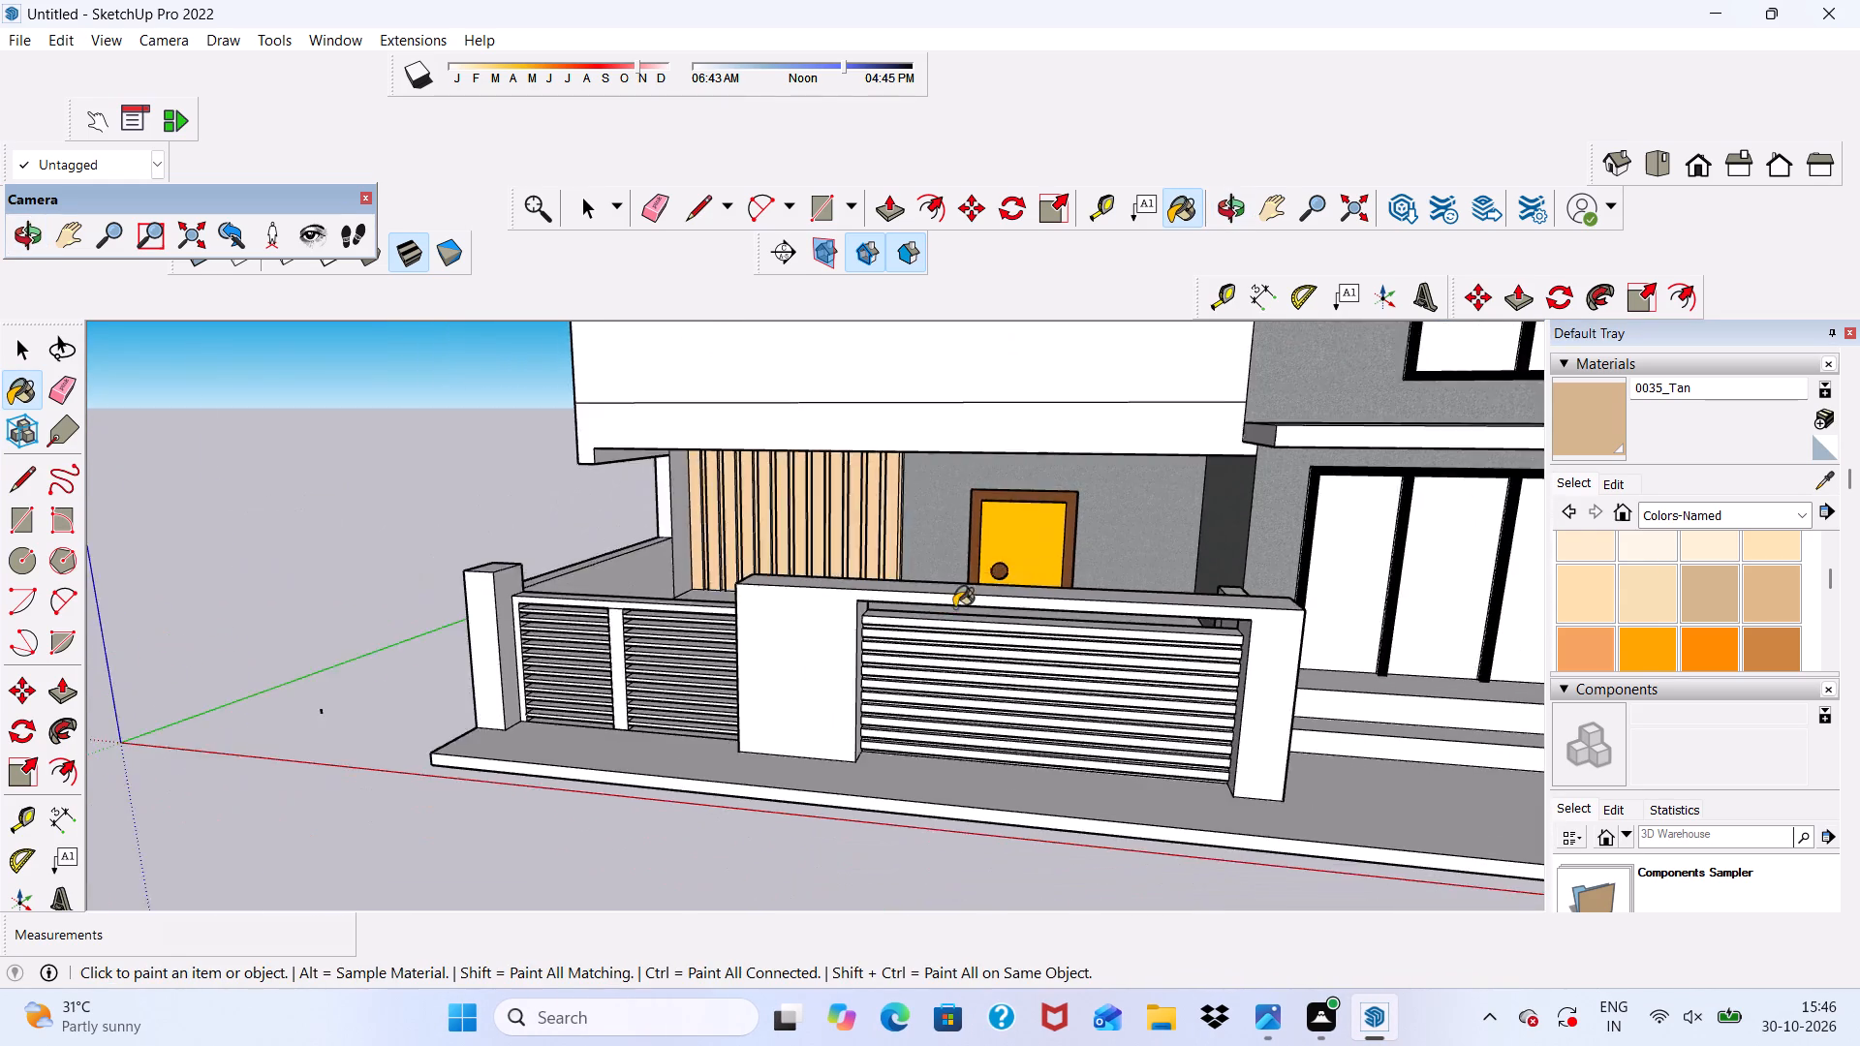
scroll(954, 607, down, 3)
middle_drag(950, 784, 1107, 758)
scroll(841, 690, down, 10)
scroll(1106, 717, up, 6)
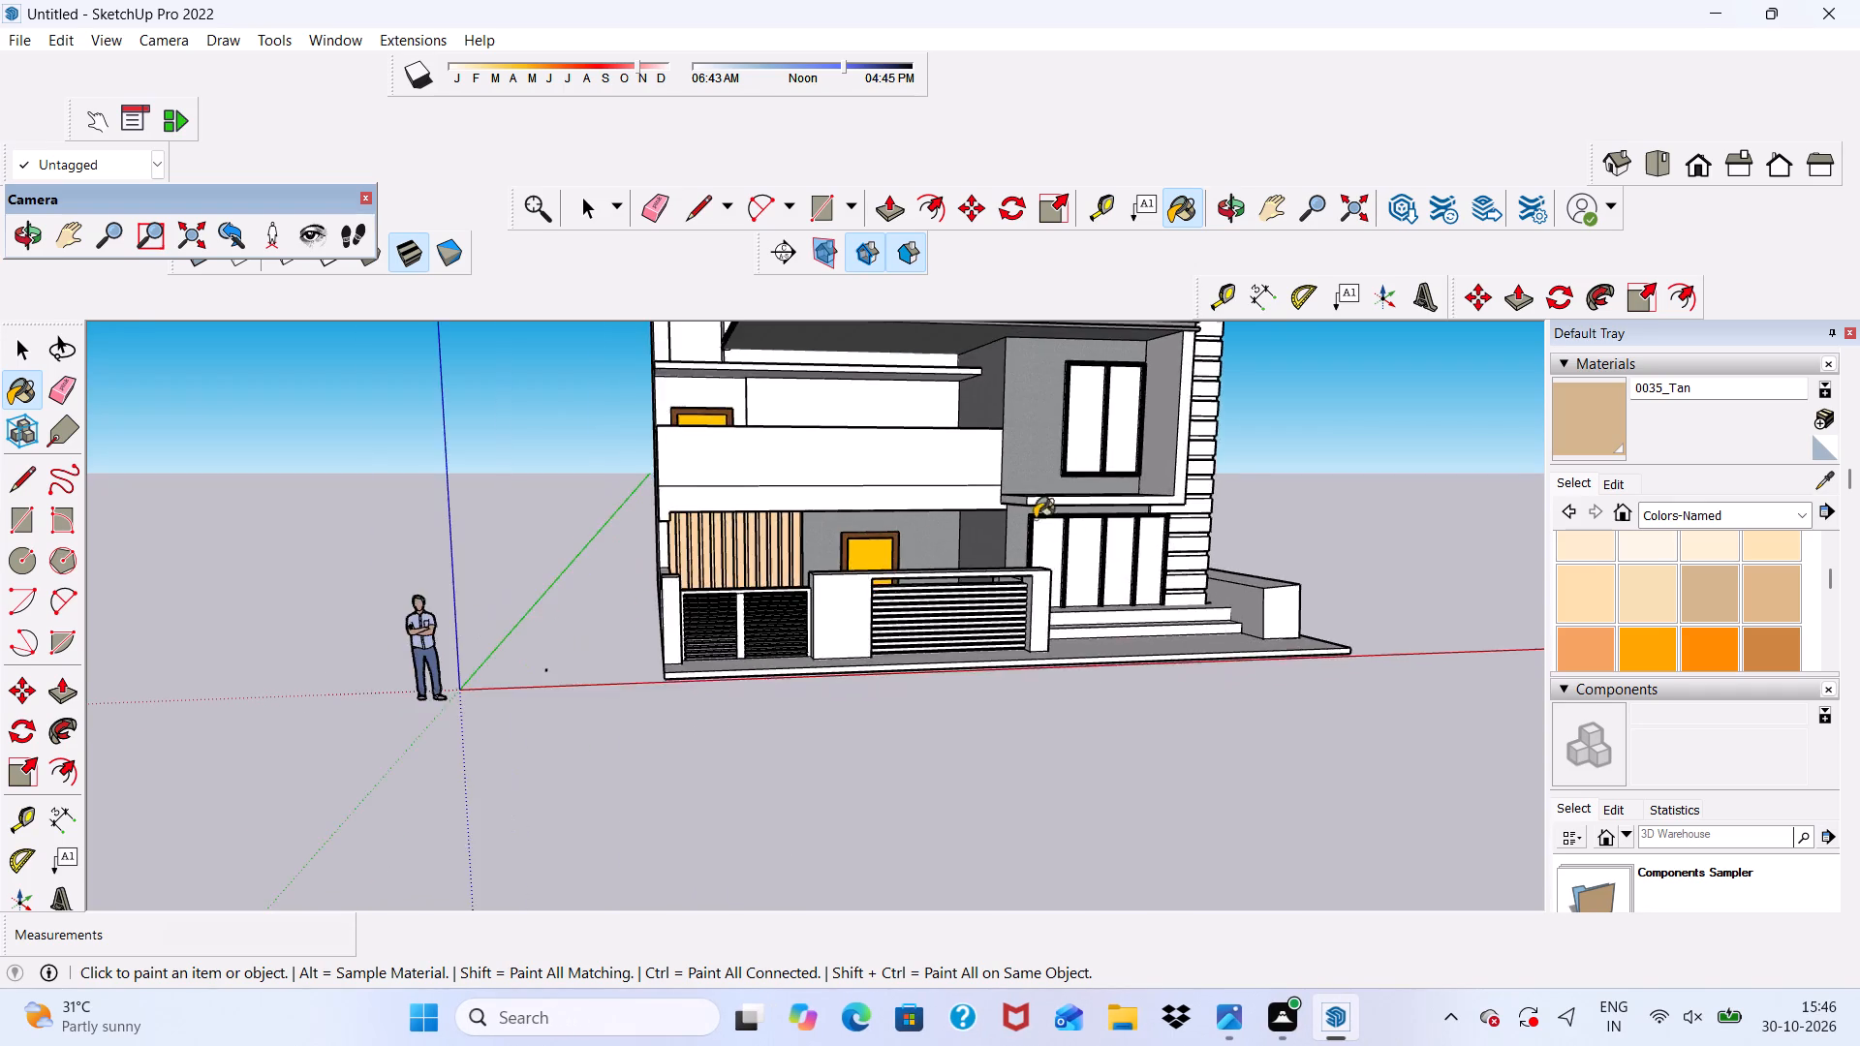
scroll(1027, 507, up, 5)
scroll(1011, 505, down, 10)
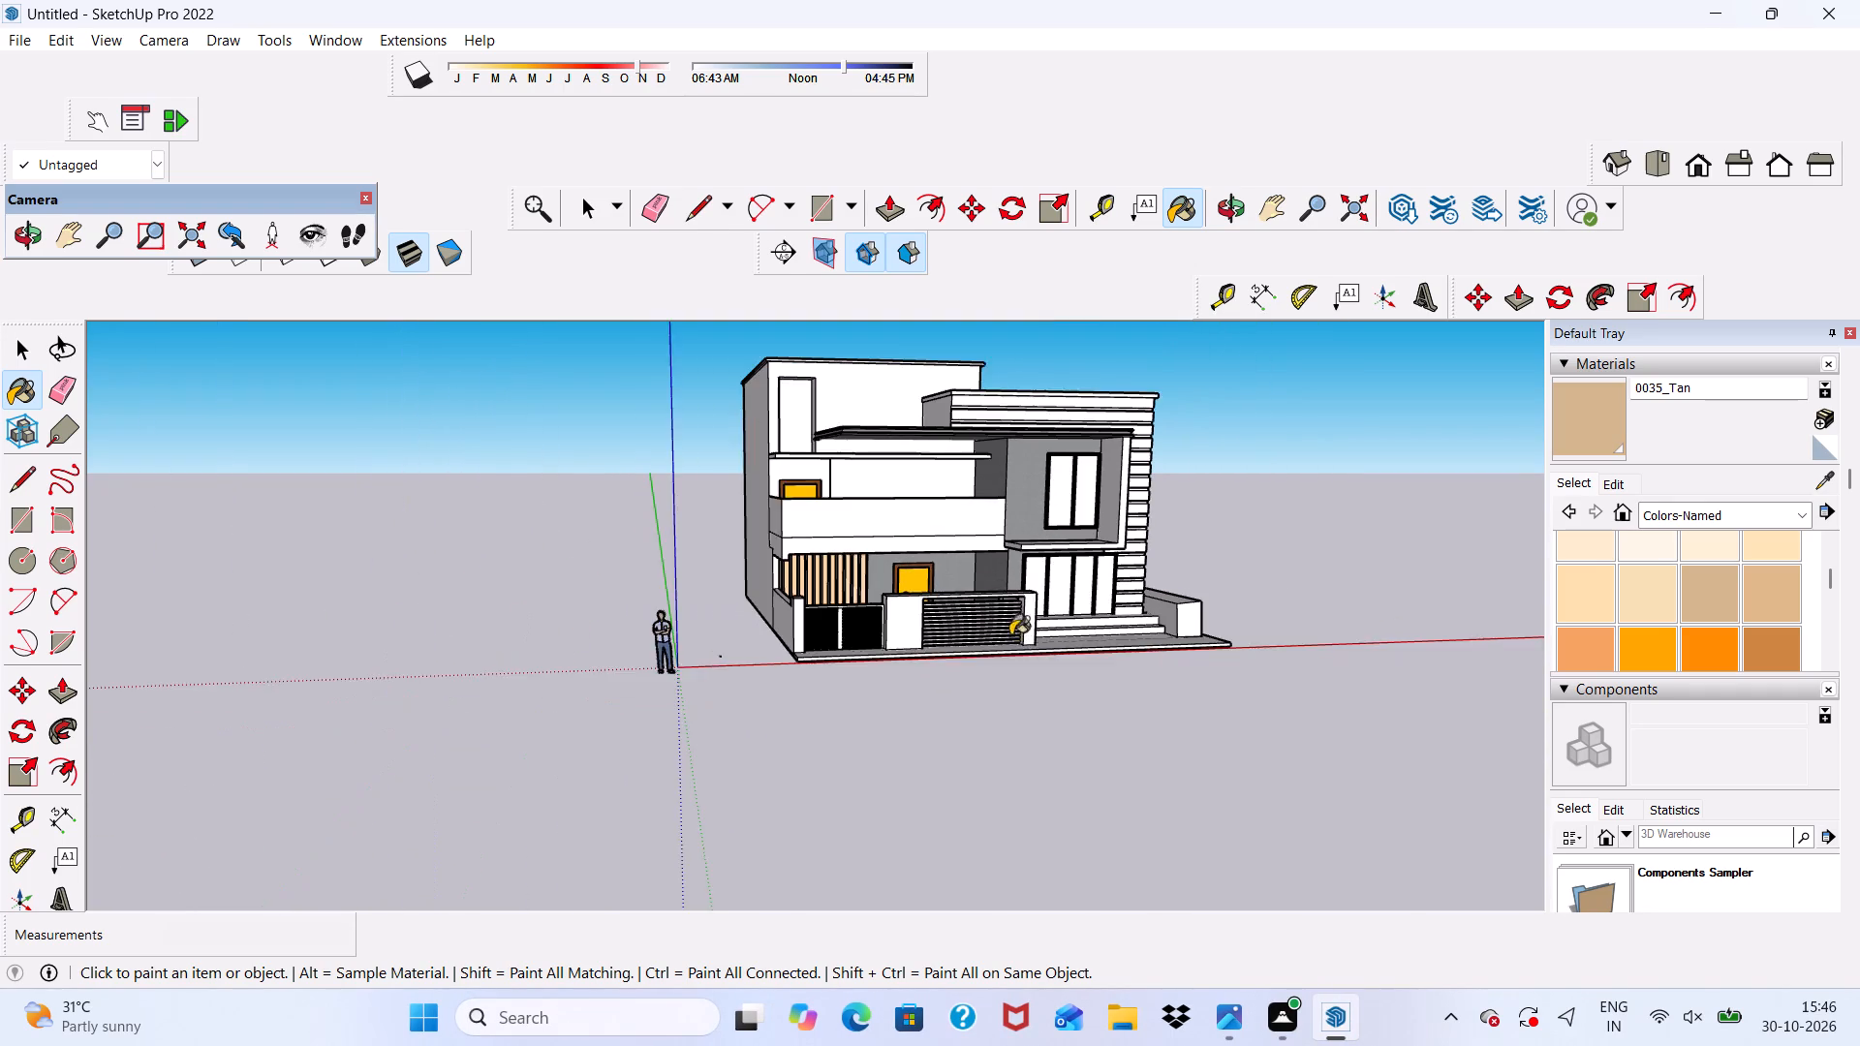
scroll(984, 564, up, 1)
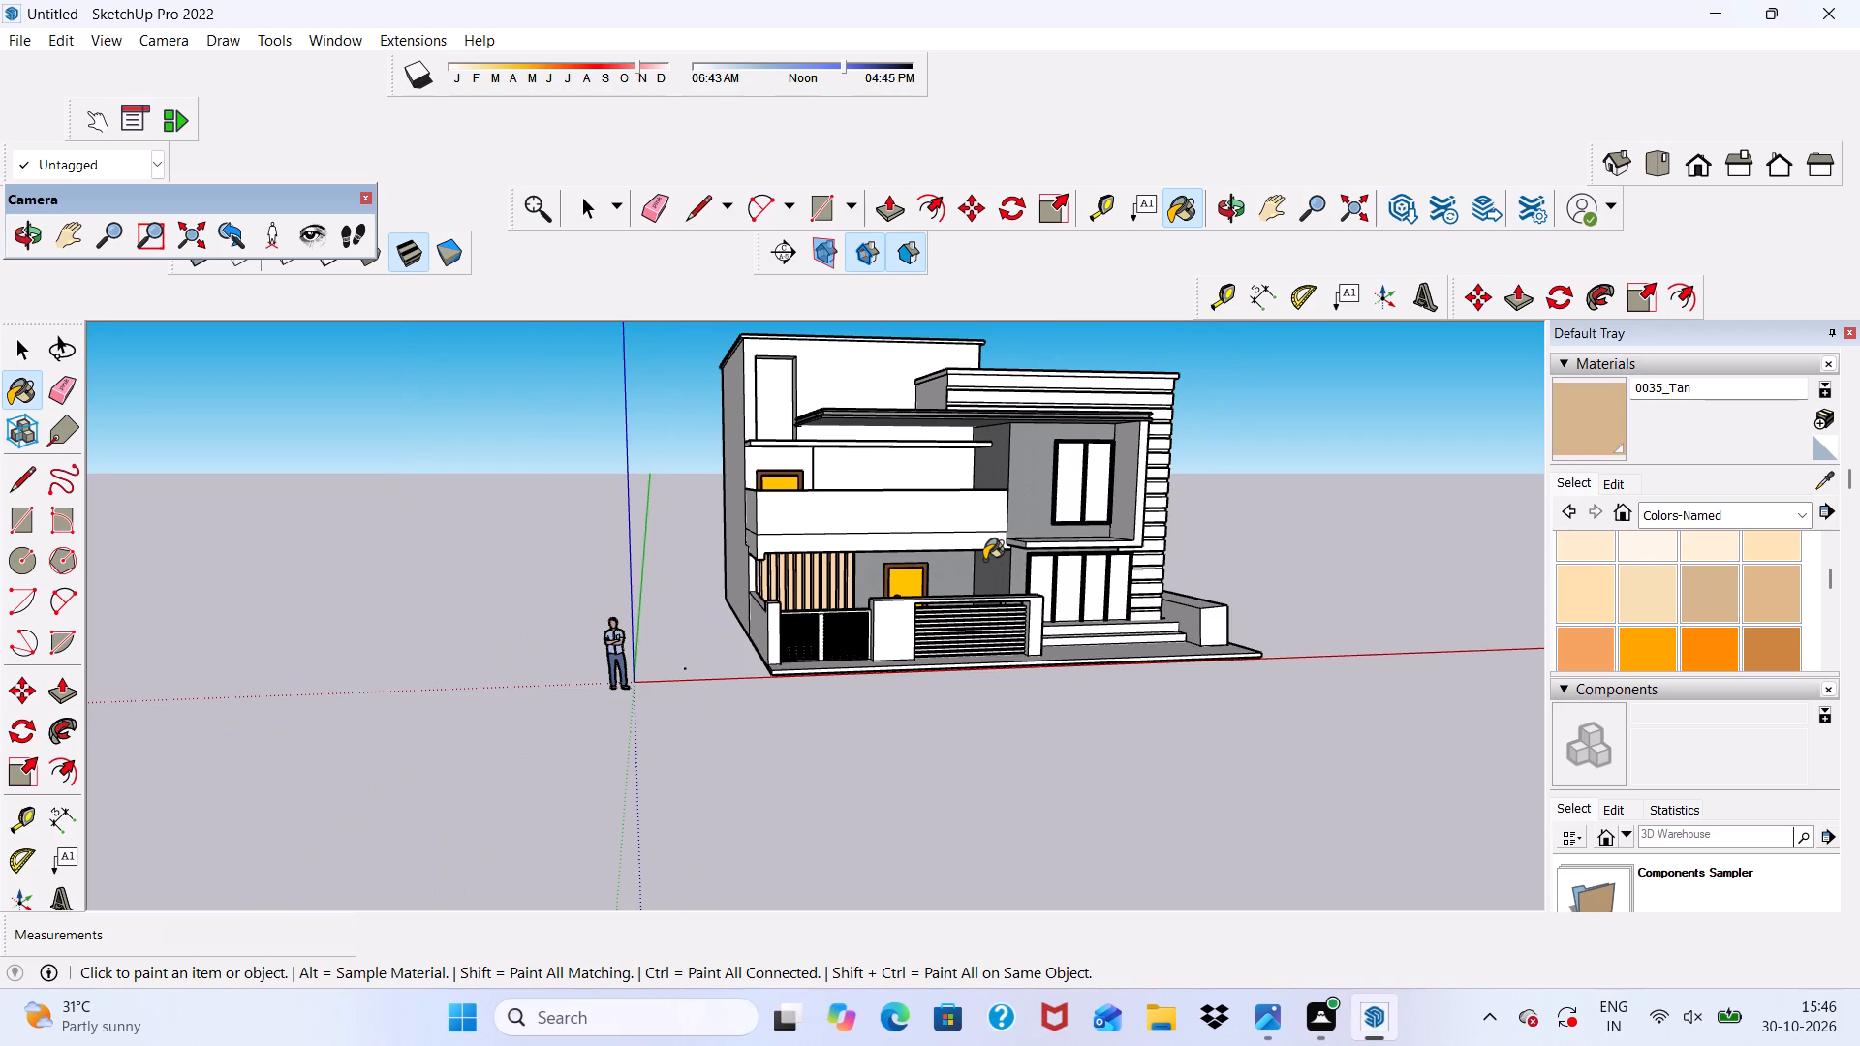
scroll(984, 560, up, 3)
scroll(984, 569, down, 7)
Draw a narrow vertical rectangle about 1' 8" by 5" at the corner of the upper-floor wall, between the ledge and the roof slab.
scroll(982, 505, up, 12)
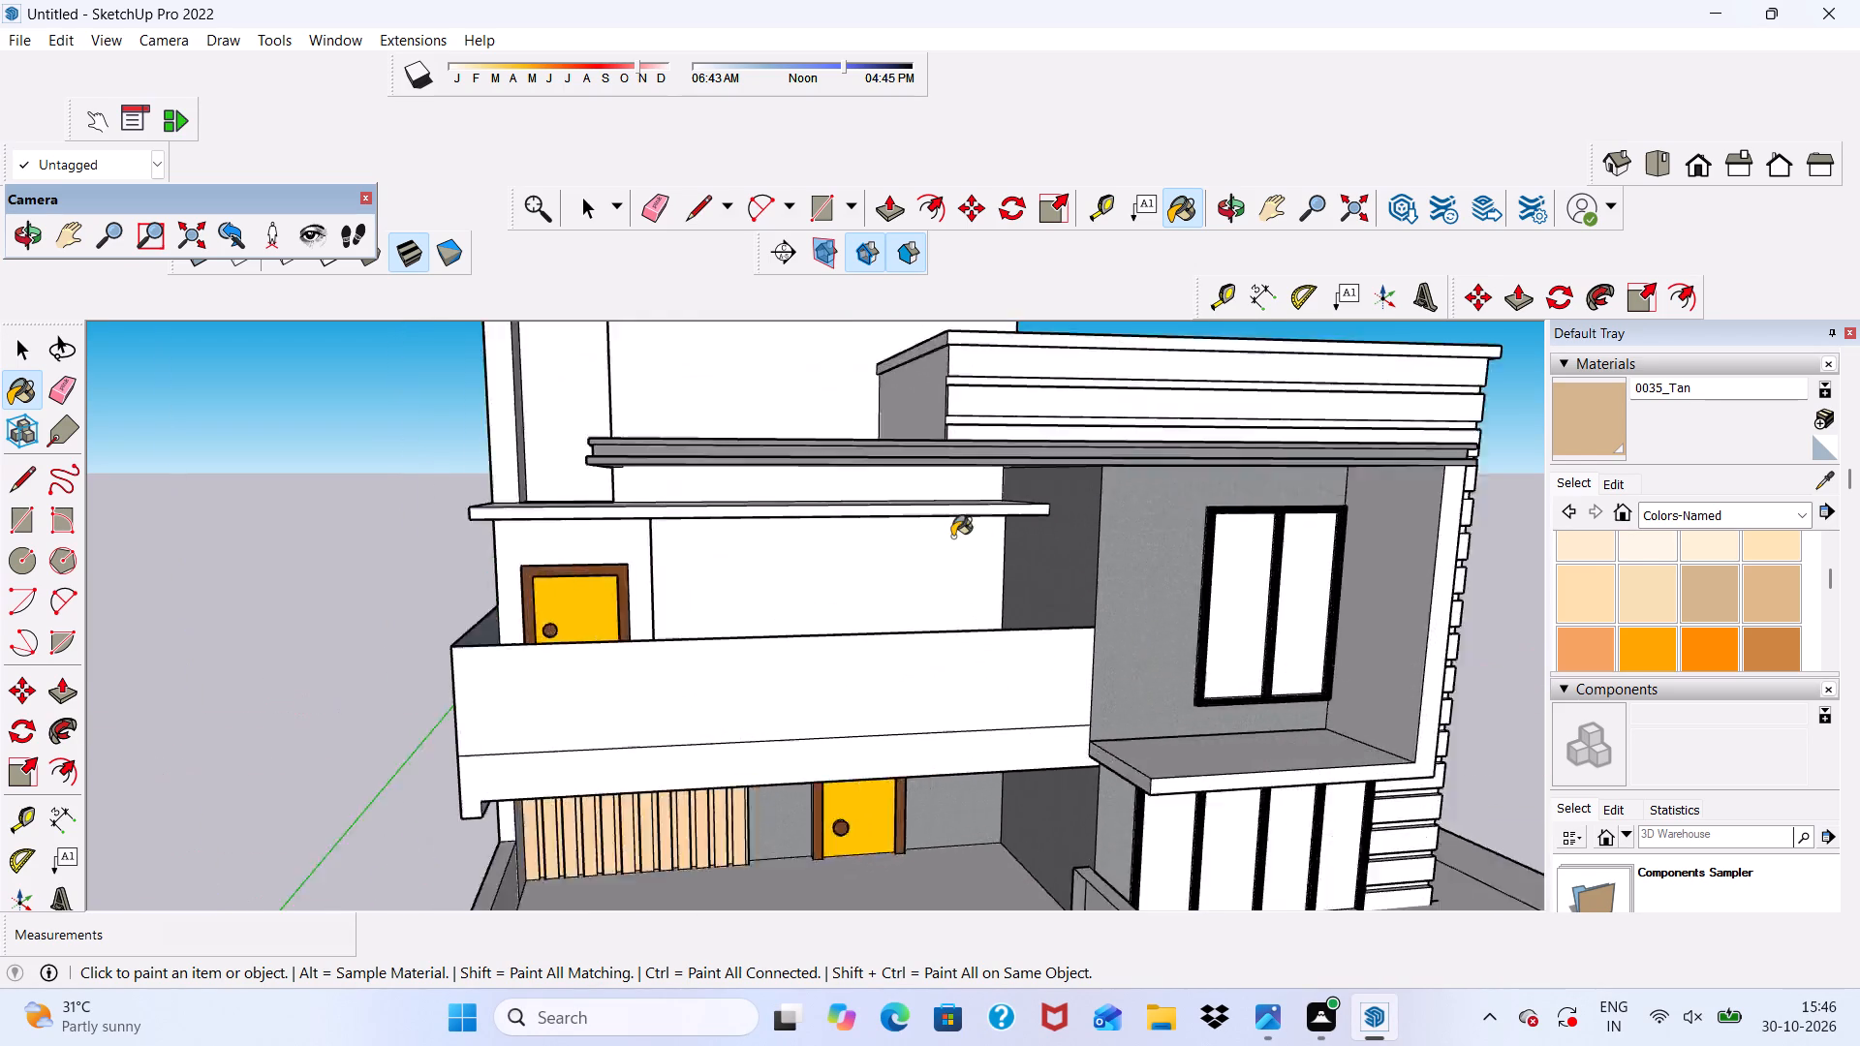
scroll(952, 537, up, 1)
middle_drag(952, 537, 839, 593)
middle_drag(832, 564, 849, 483)
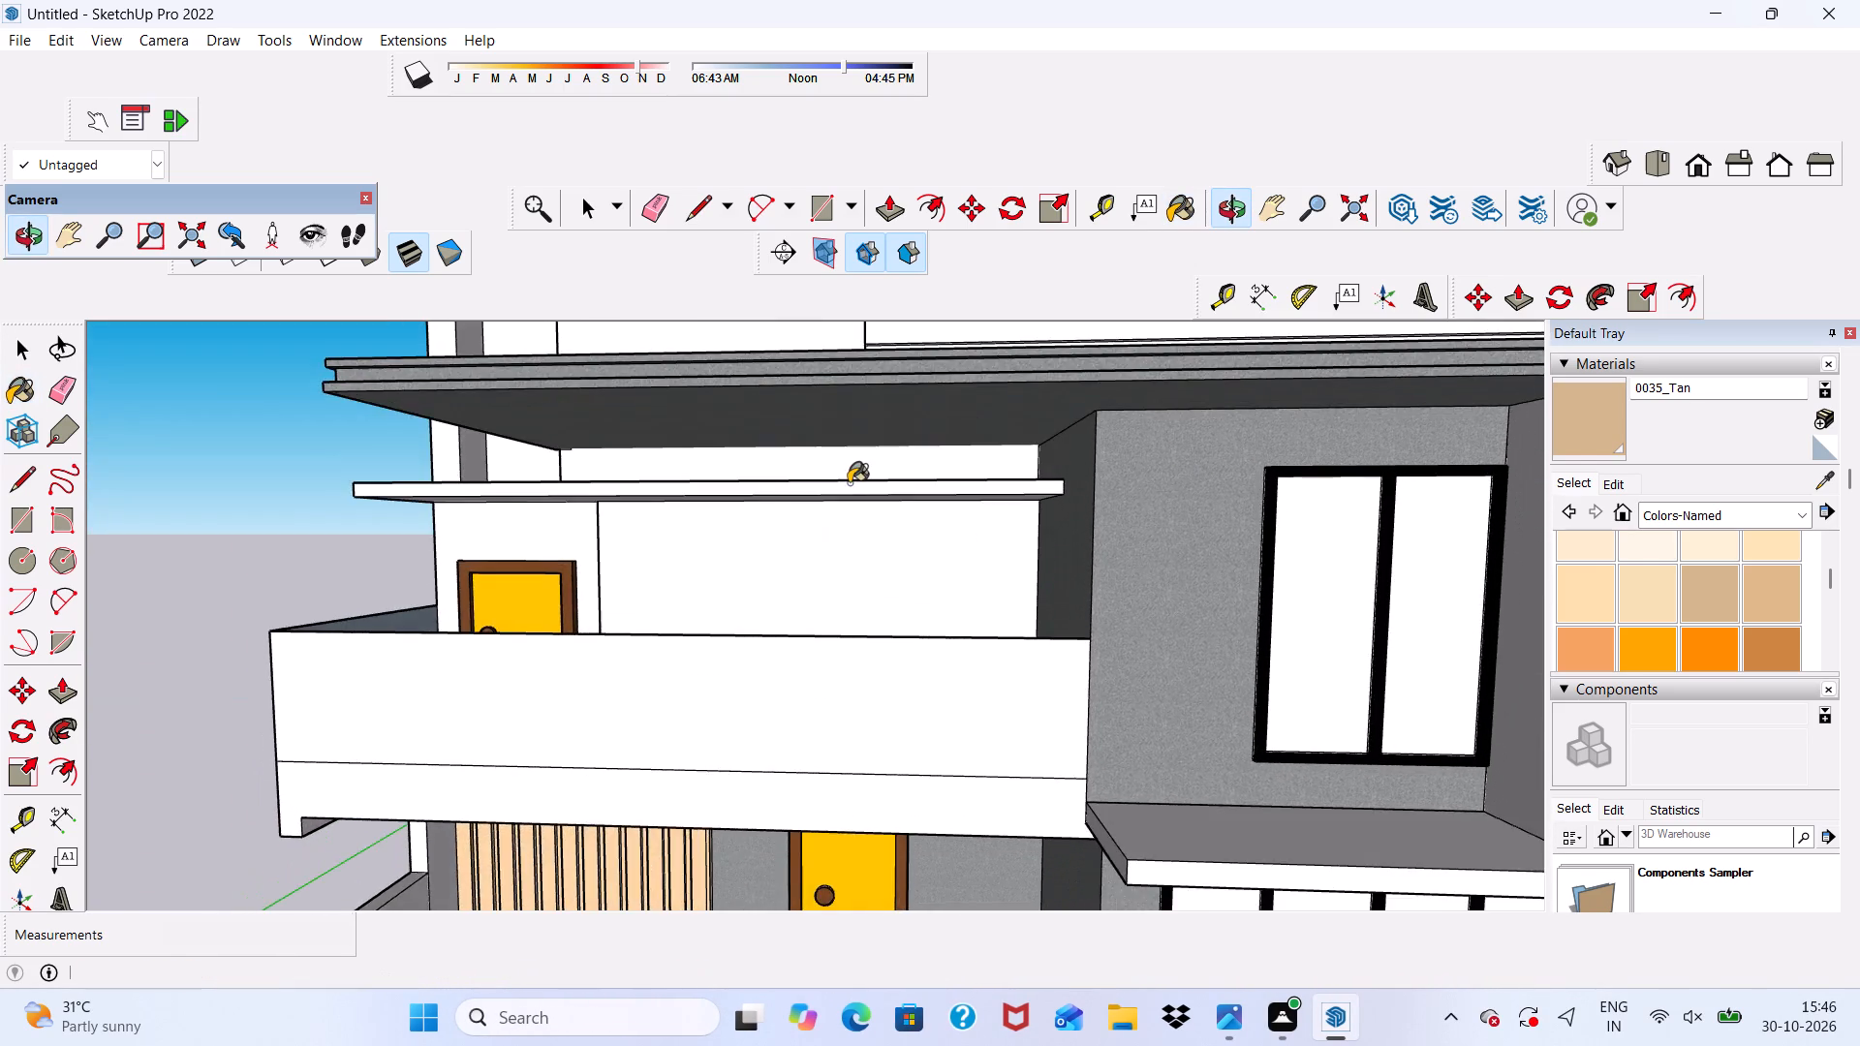
scroll(849, 483, up, 11)
middle_drag(573, 419, 593, 445)
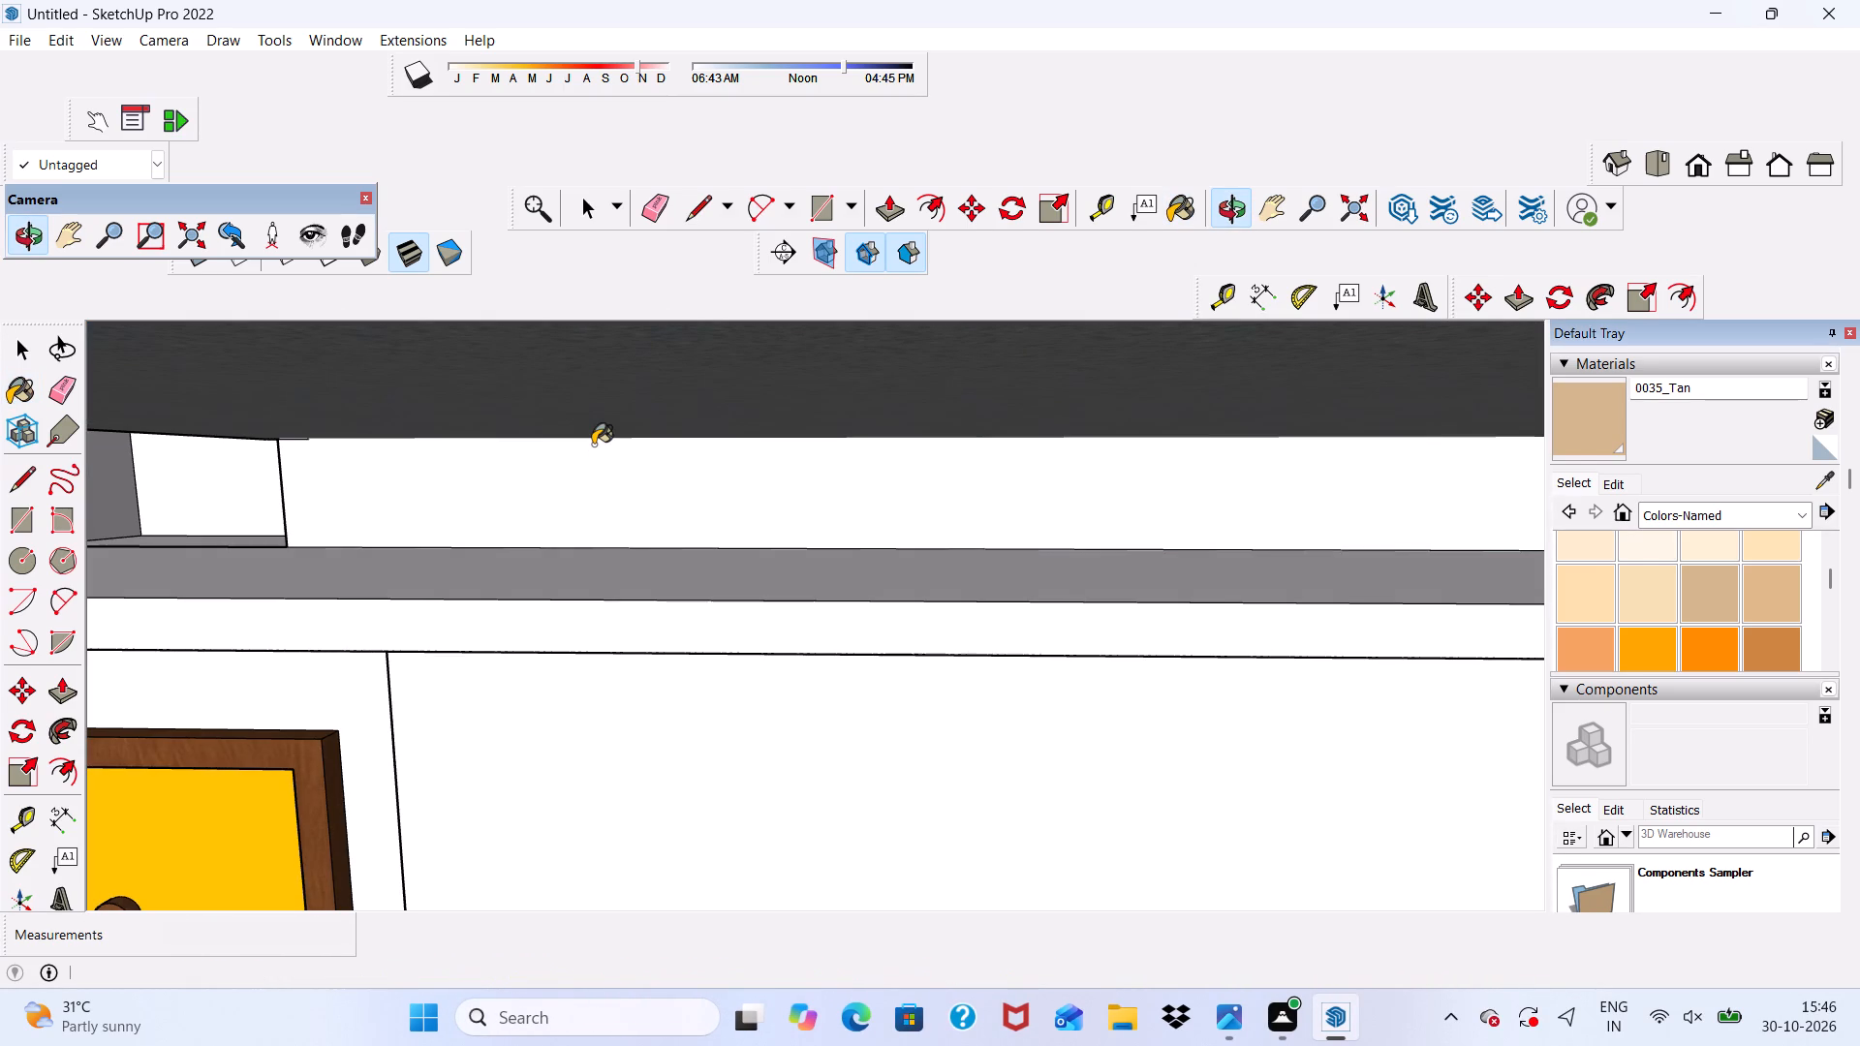
scroll(511, 460, down, 2)
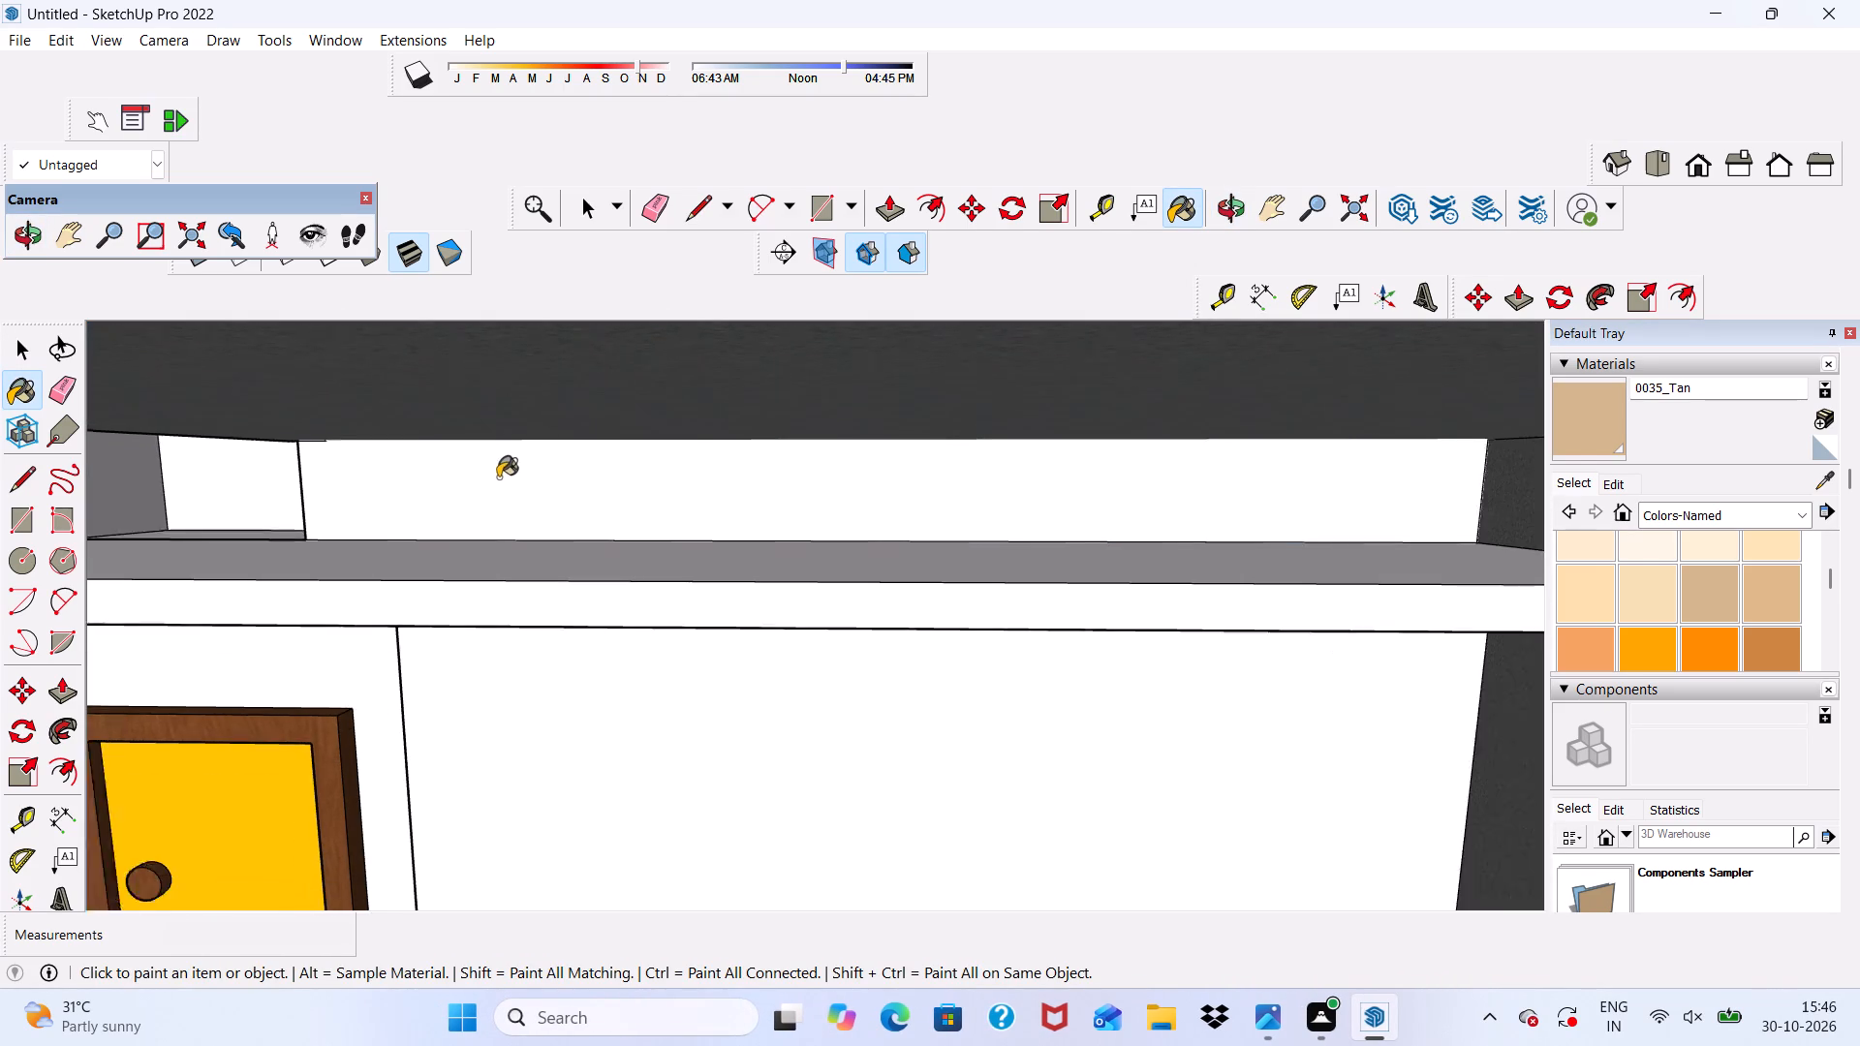
scroll(498, 477, down, 5)
middle_drag(556, 573, 631, 546)
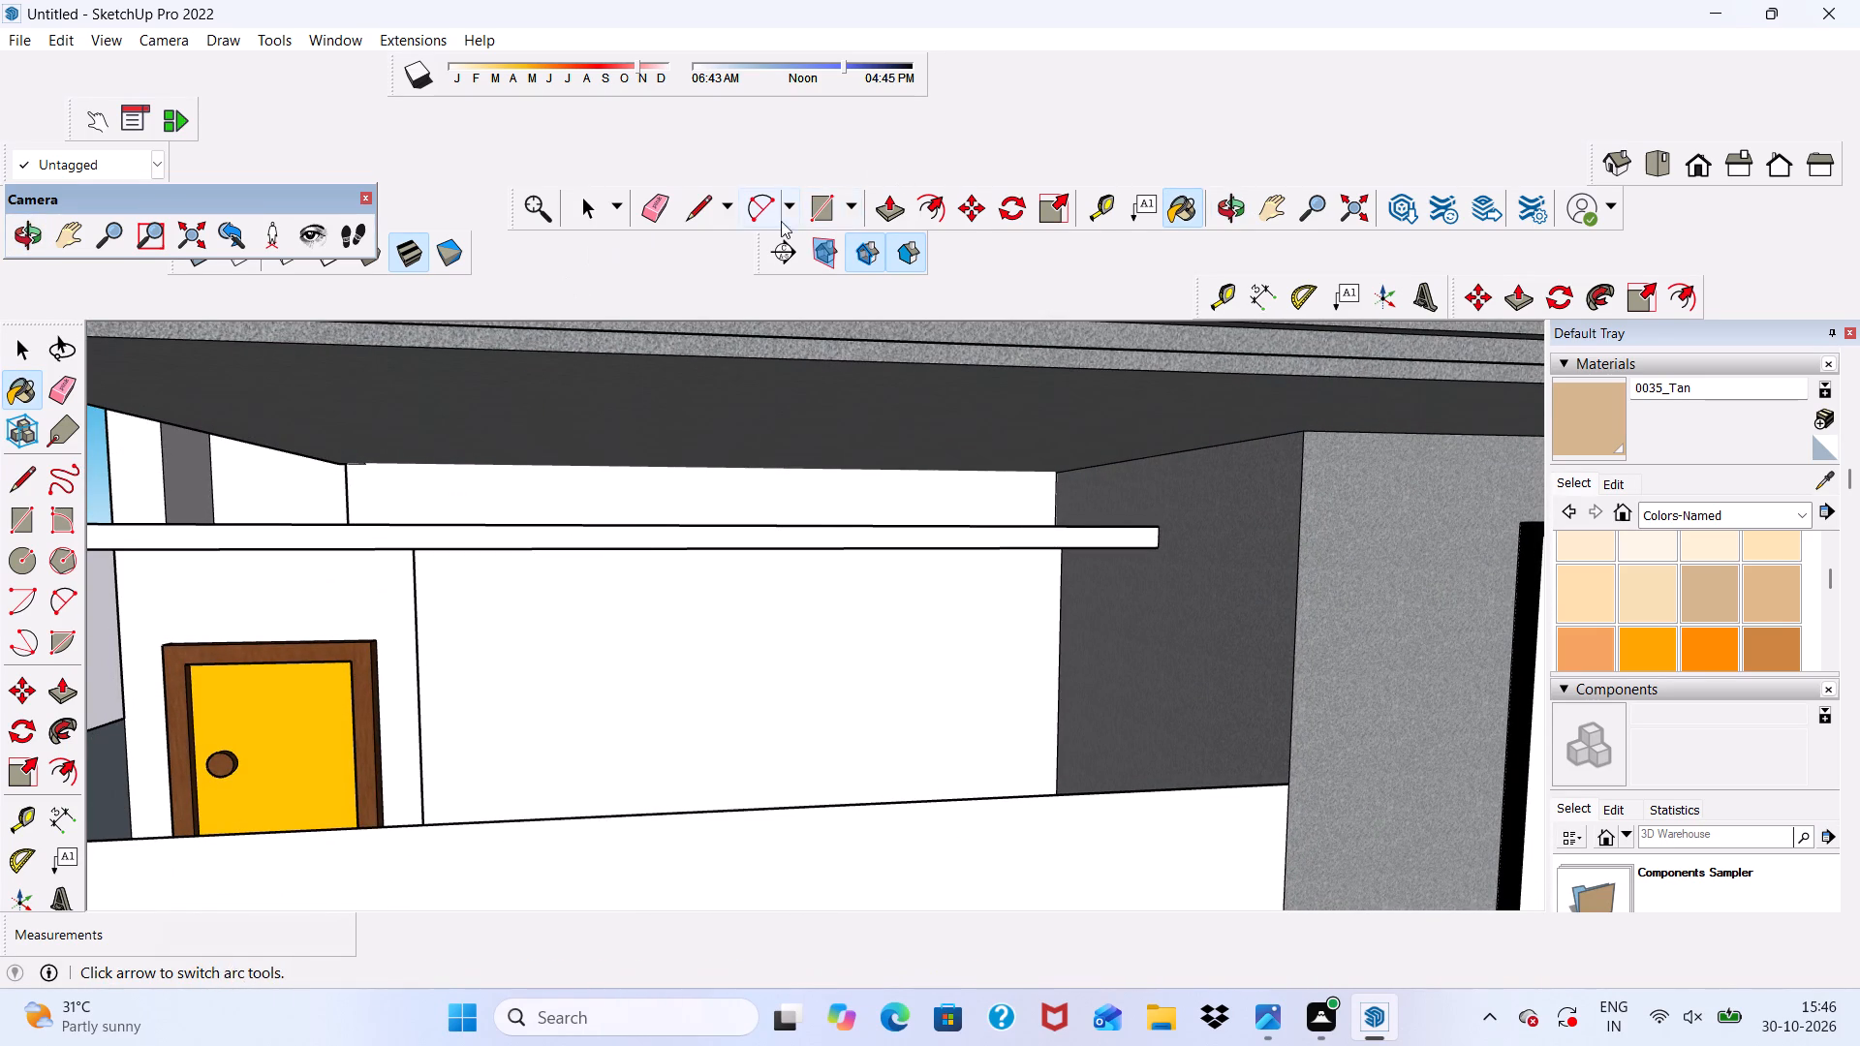
click(836, 200)
scroll(396, 534, up, 8)
middle_click(395, 440)
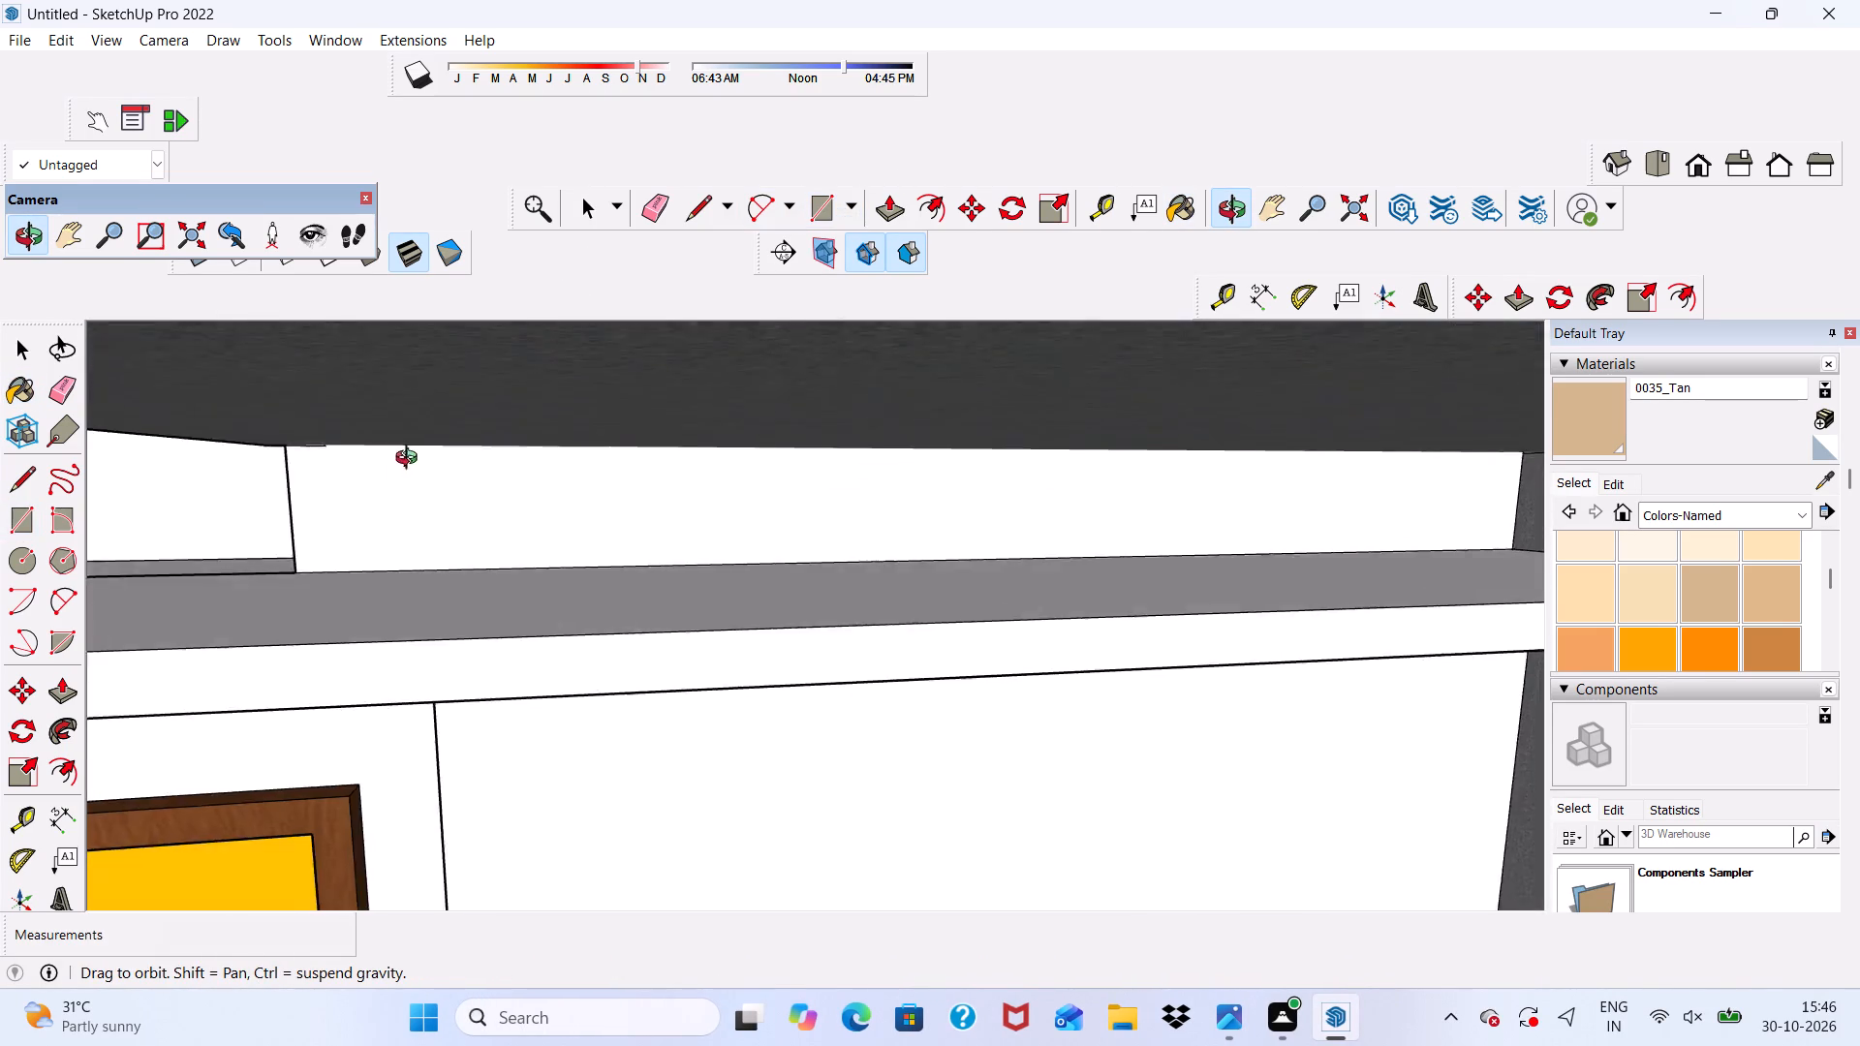
scroll(275, 488, up, 6)
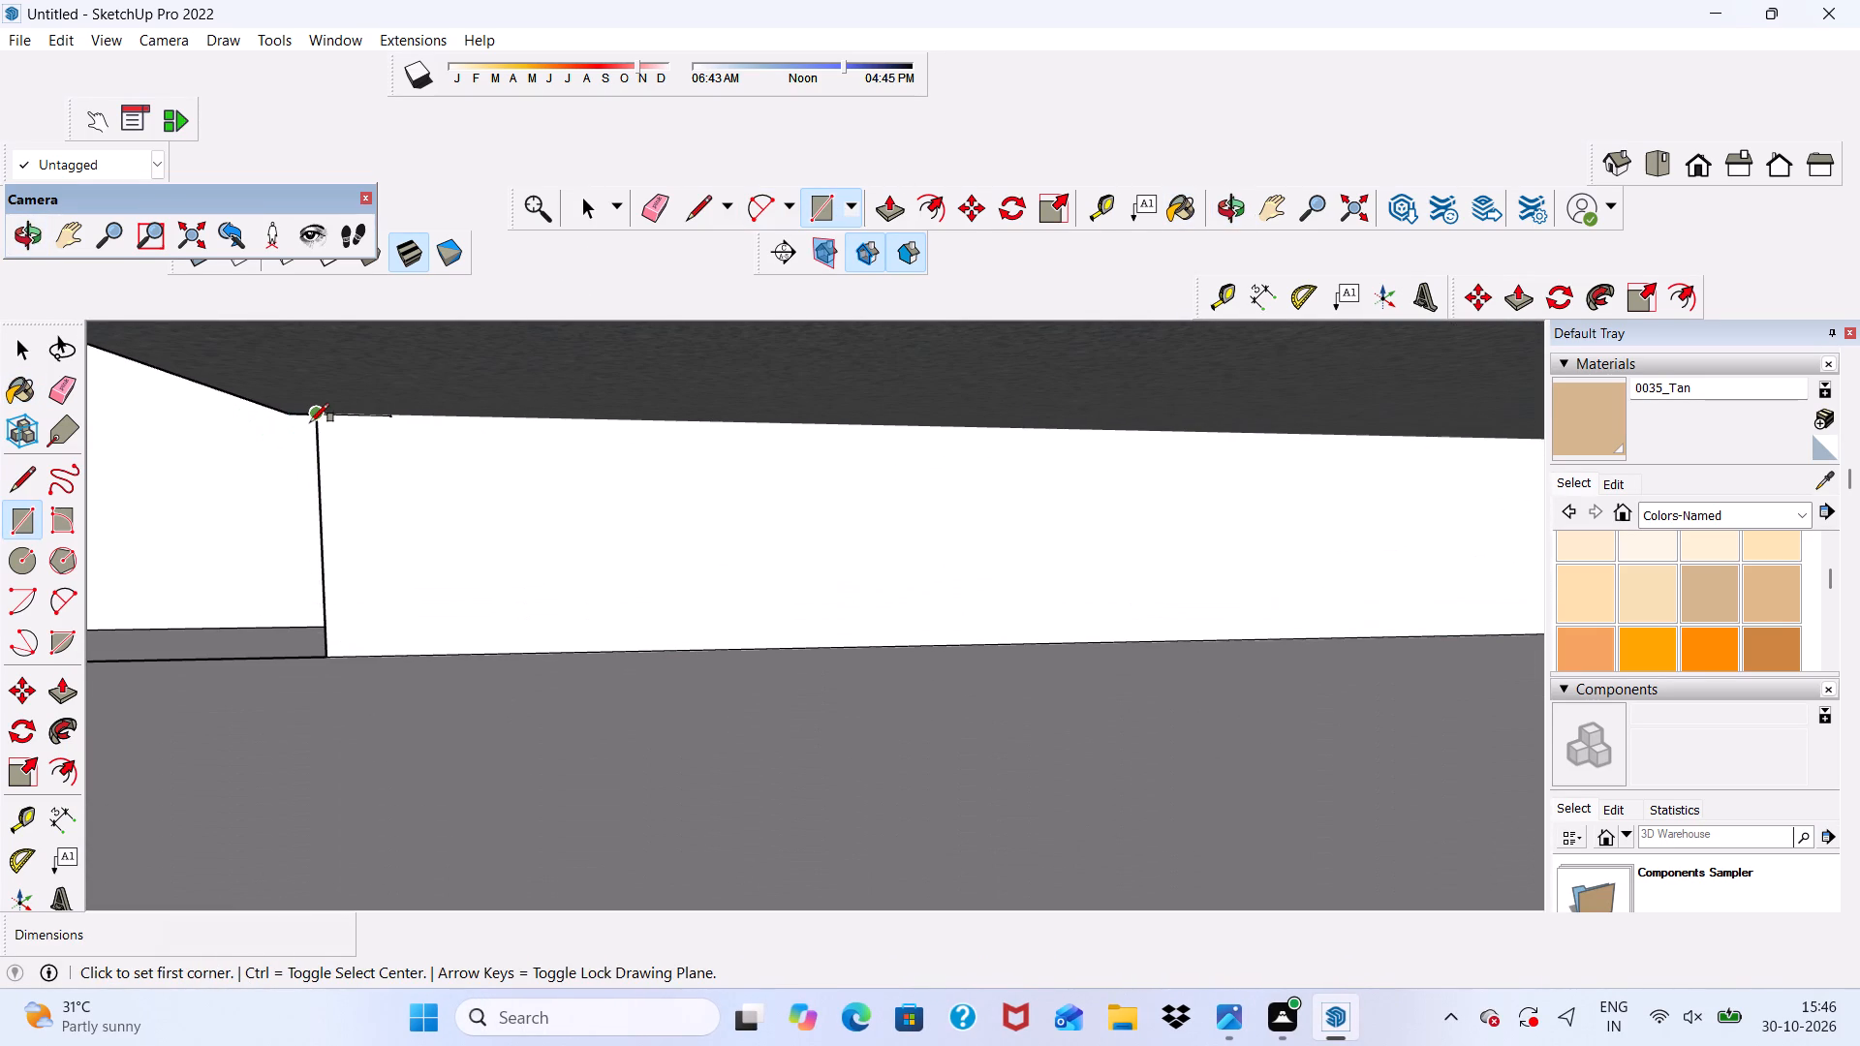
scroll(311, 421, up, 1)
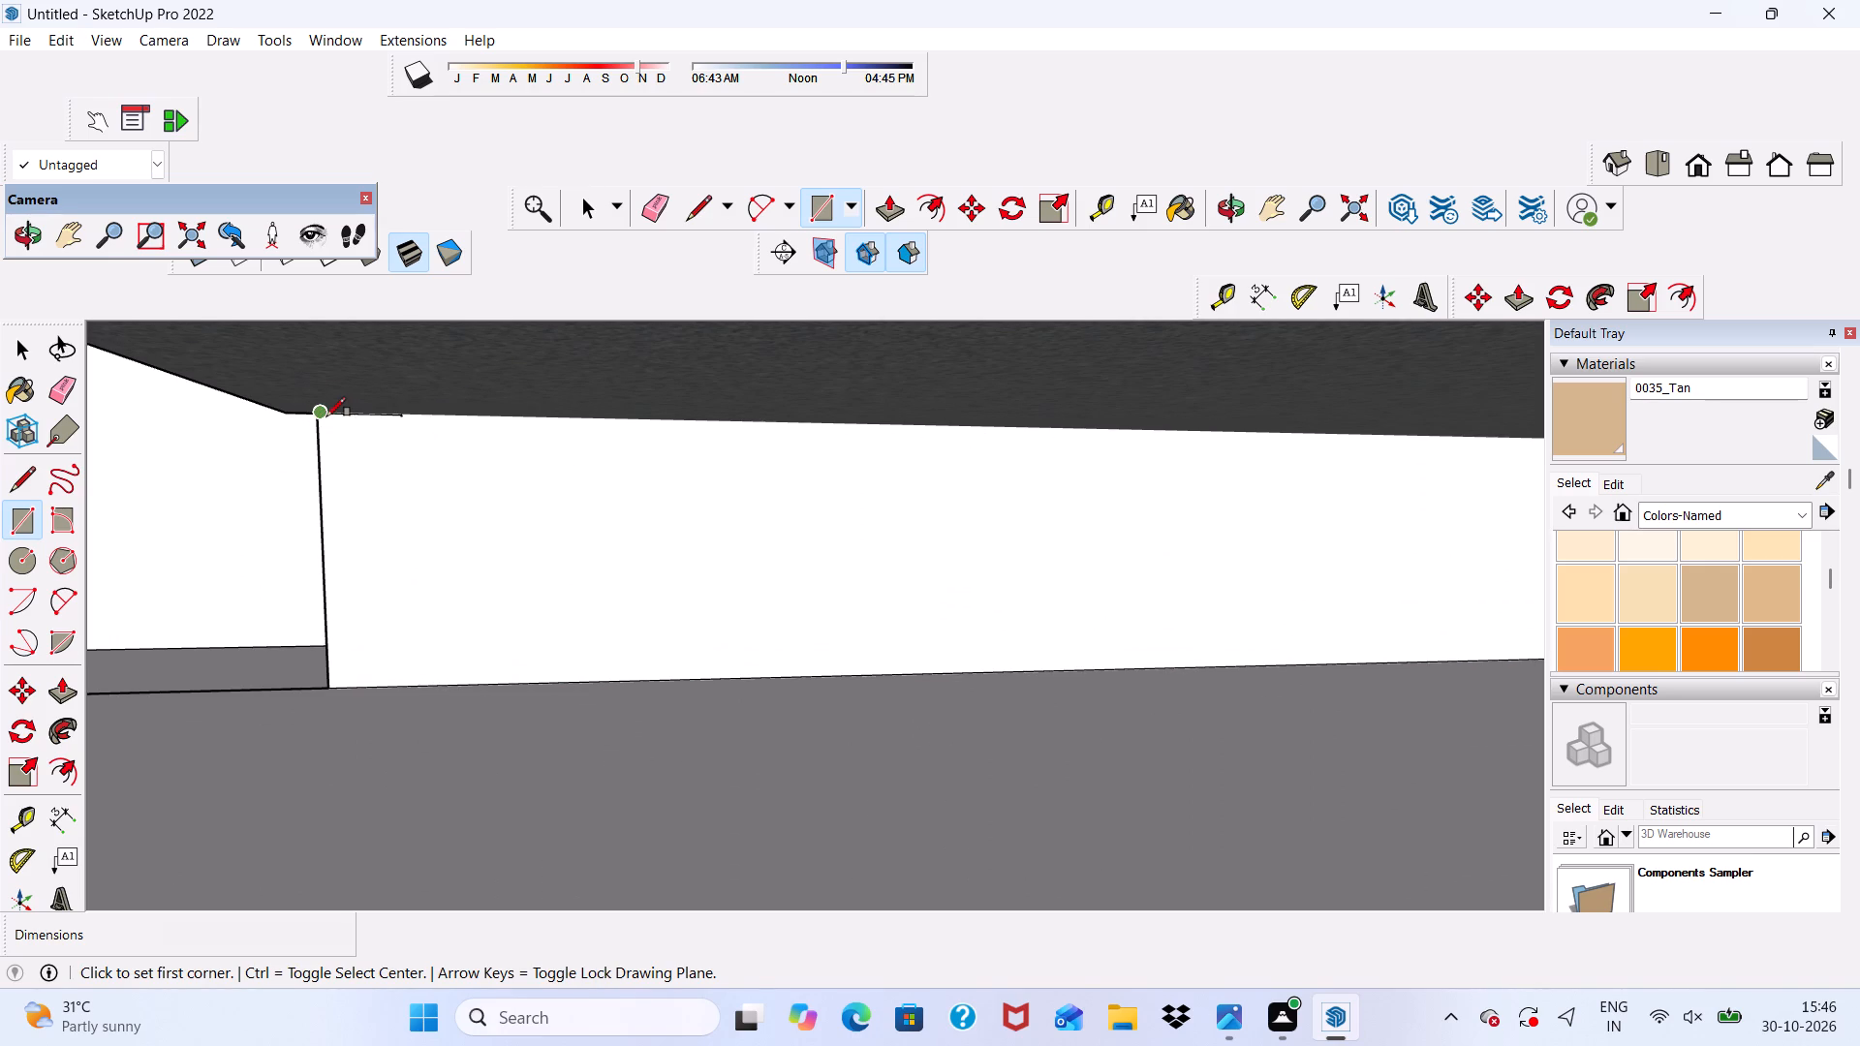
click(319, 415)
scroll(360, 665, up, 1)
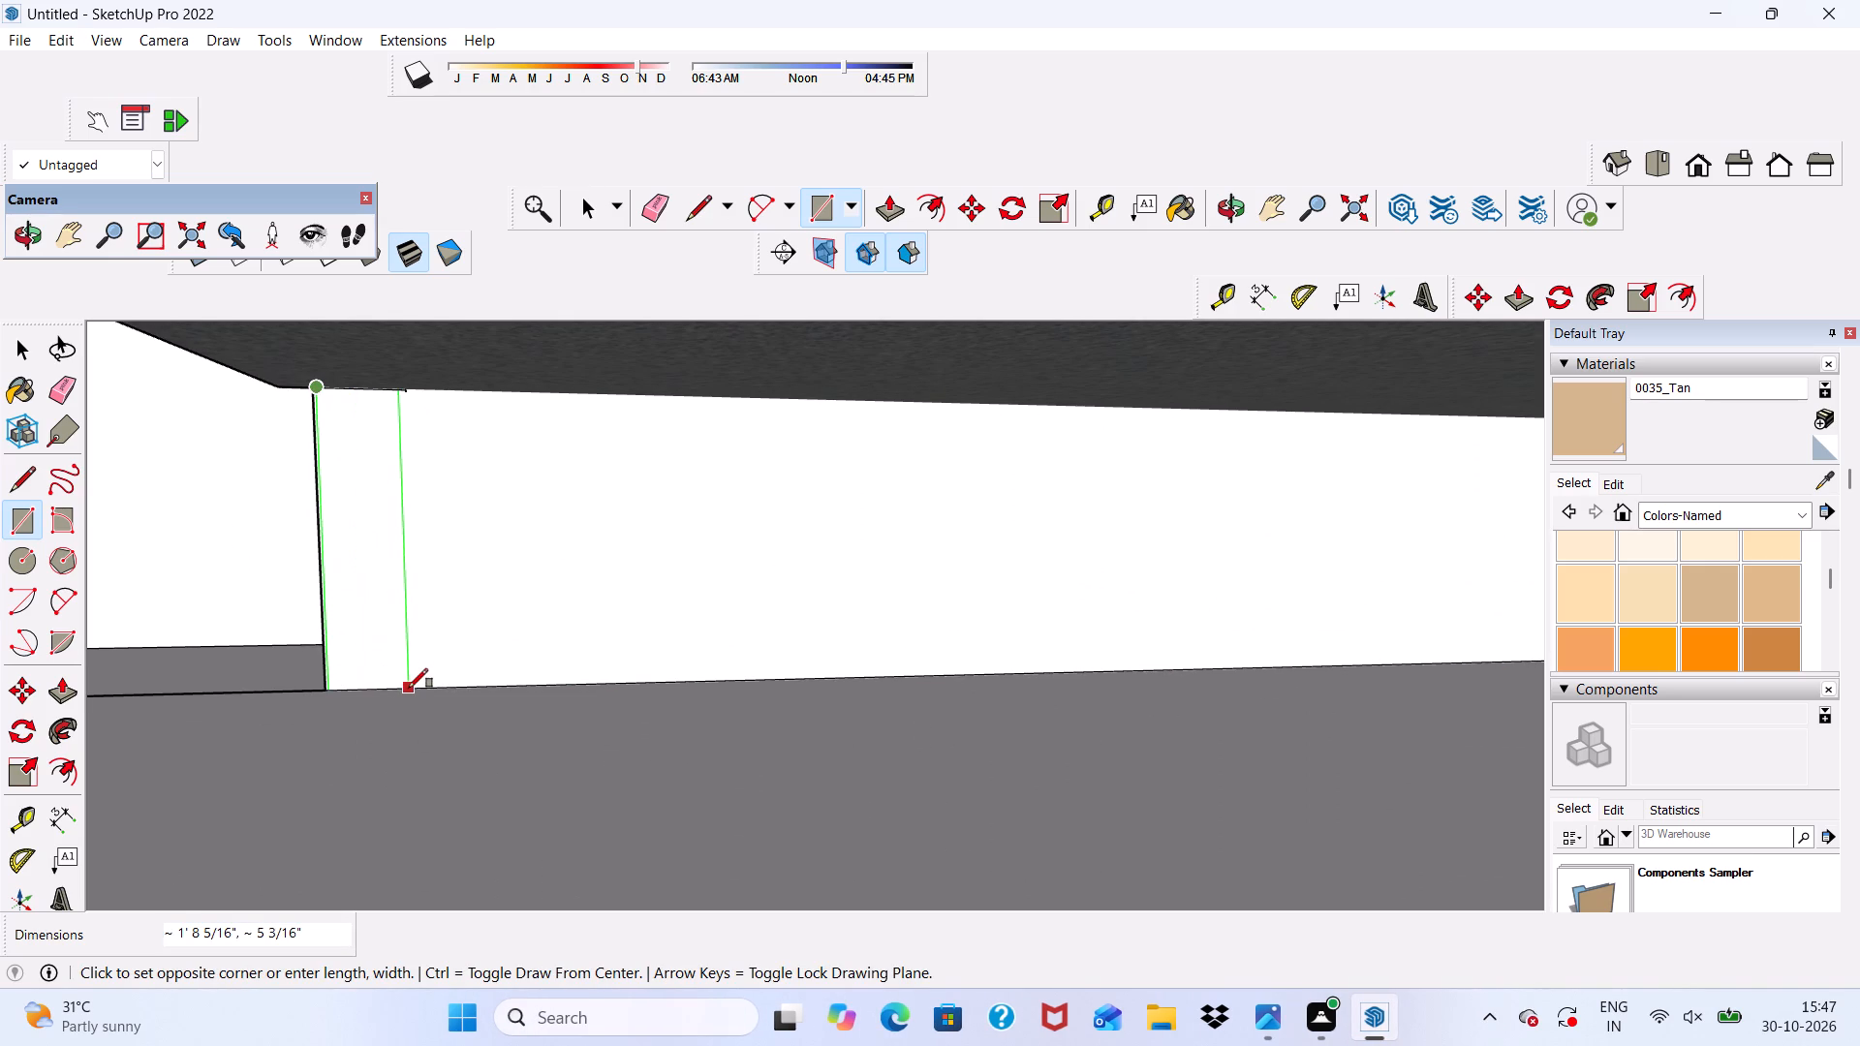
click(399, 688)
scroll(351, 595, down, 2)
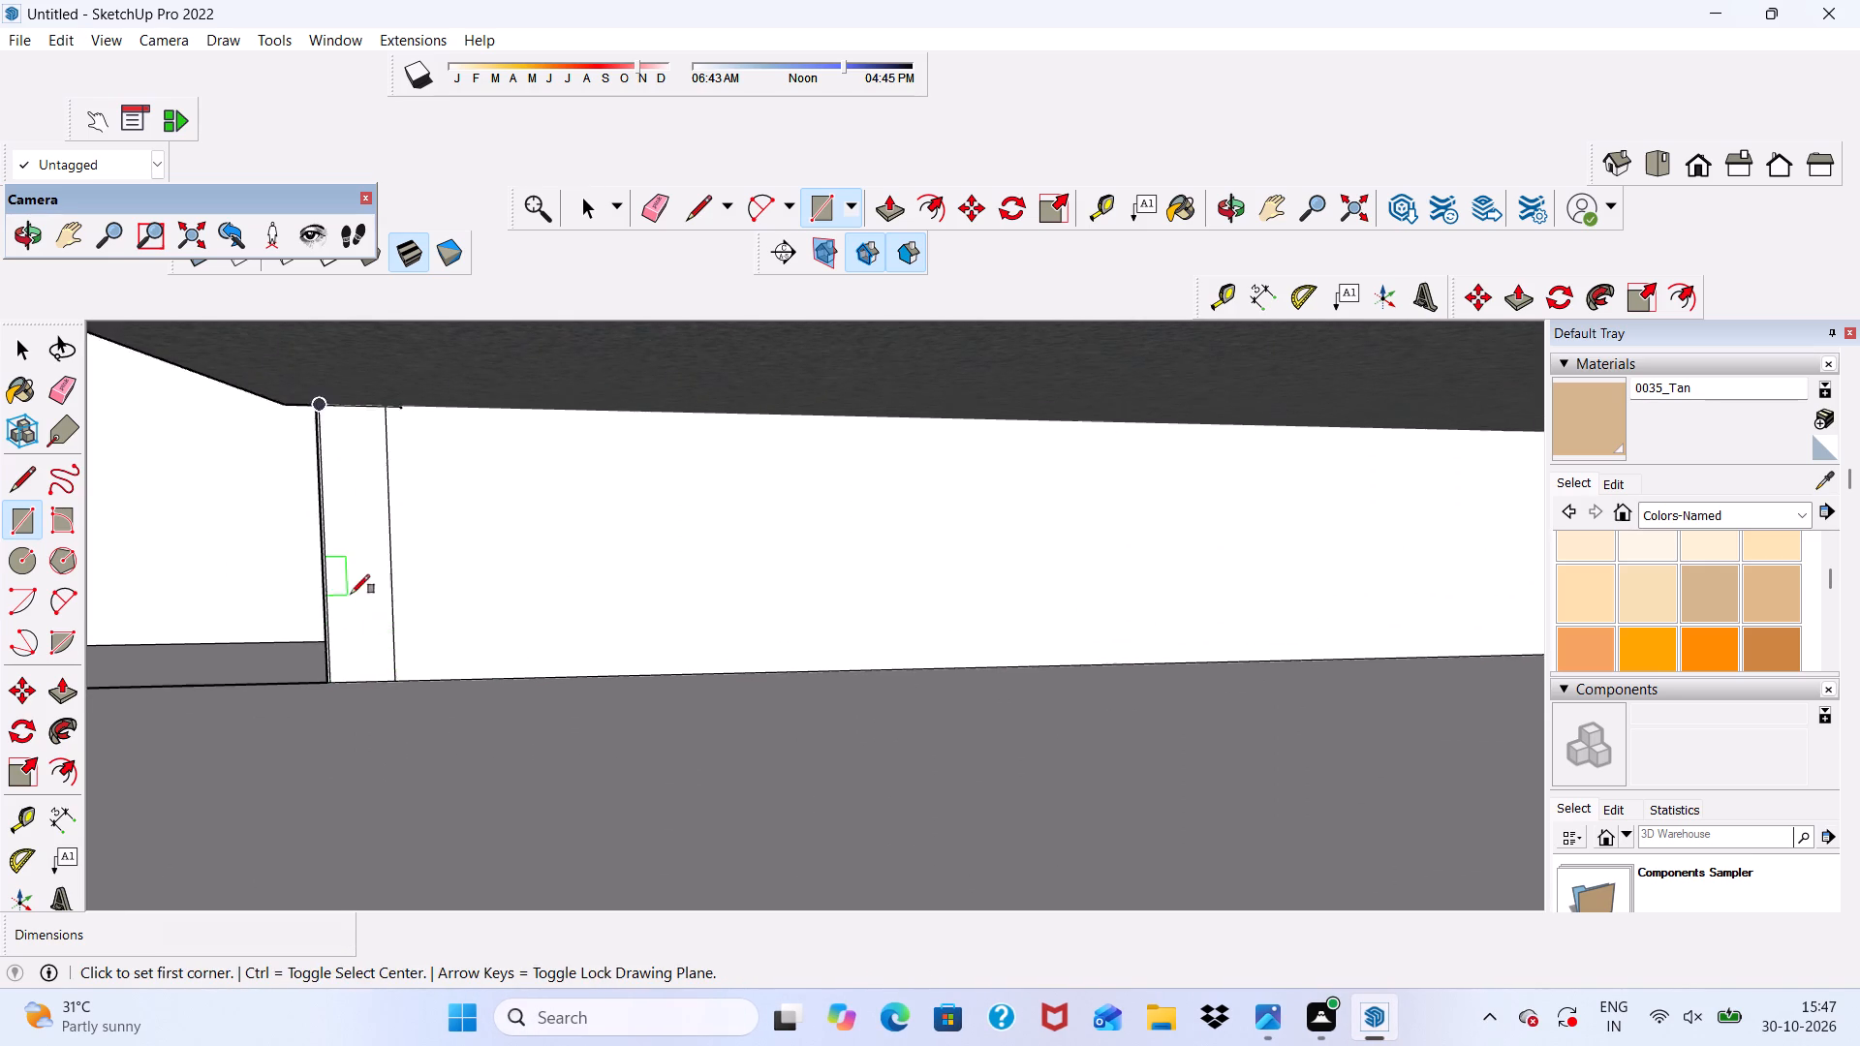
scroll(351, 594, down, 3)
Copy the narrow rectangle along the upper wall about 6 5/8" and array it as 15 copies.
key(space)
scroll(353, 576, up, 3)
double_click(354, 575)
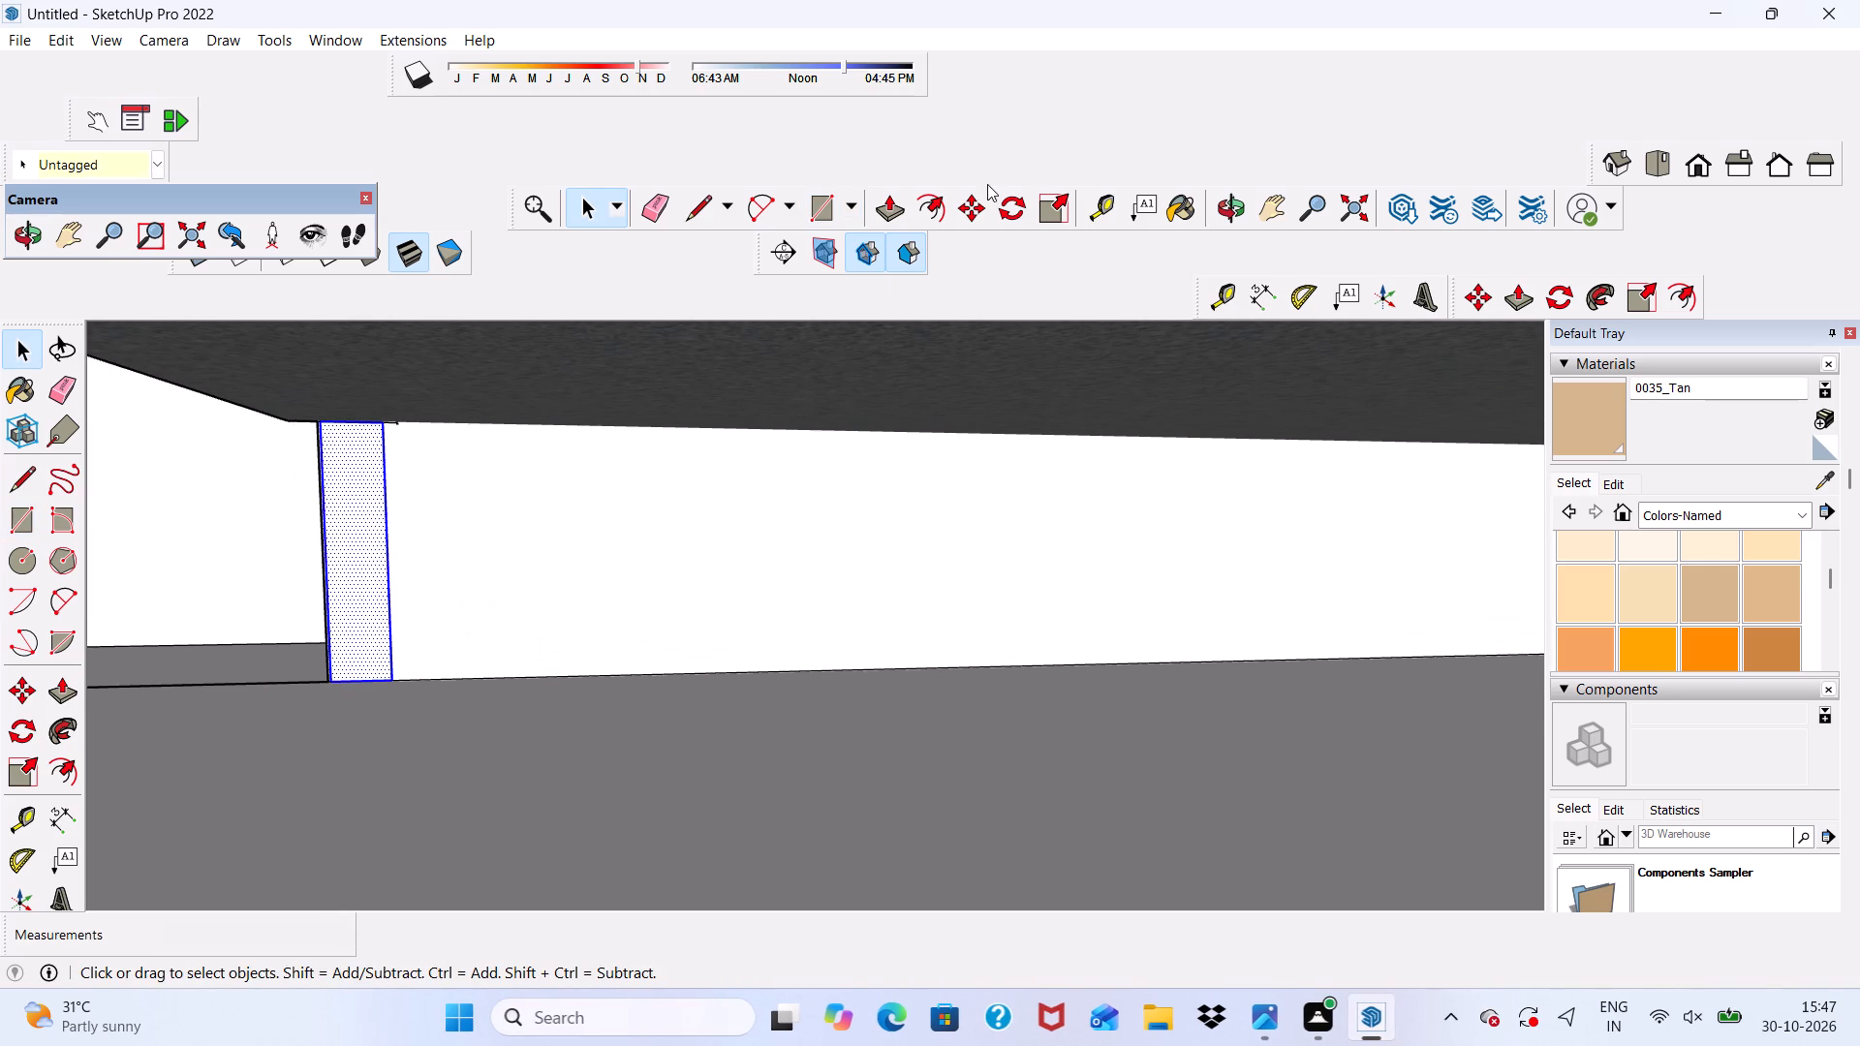
click(985, 196)
click(347, 557)
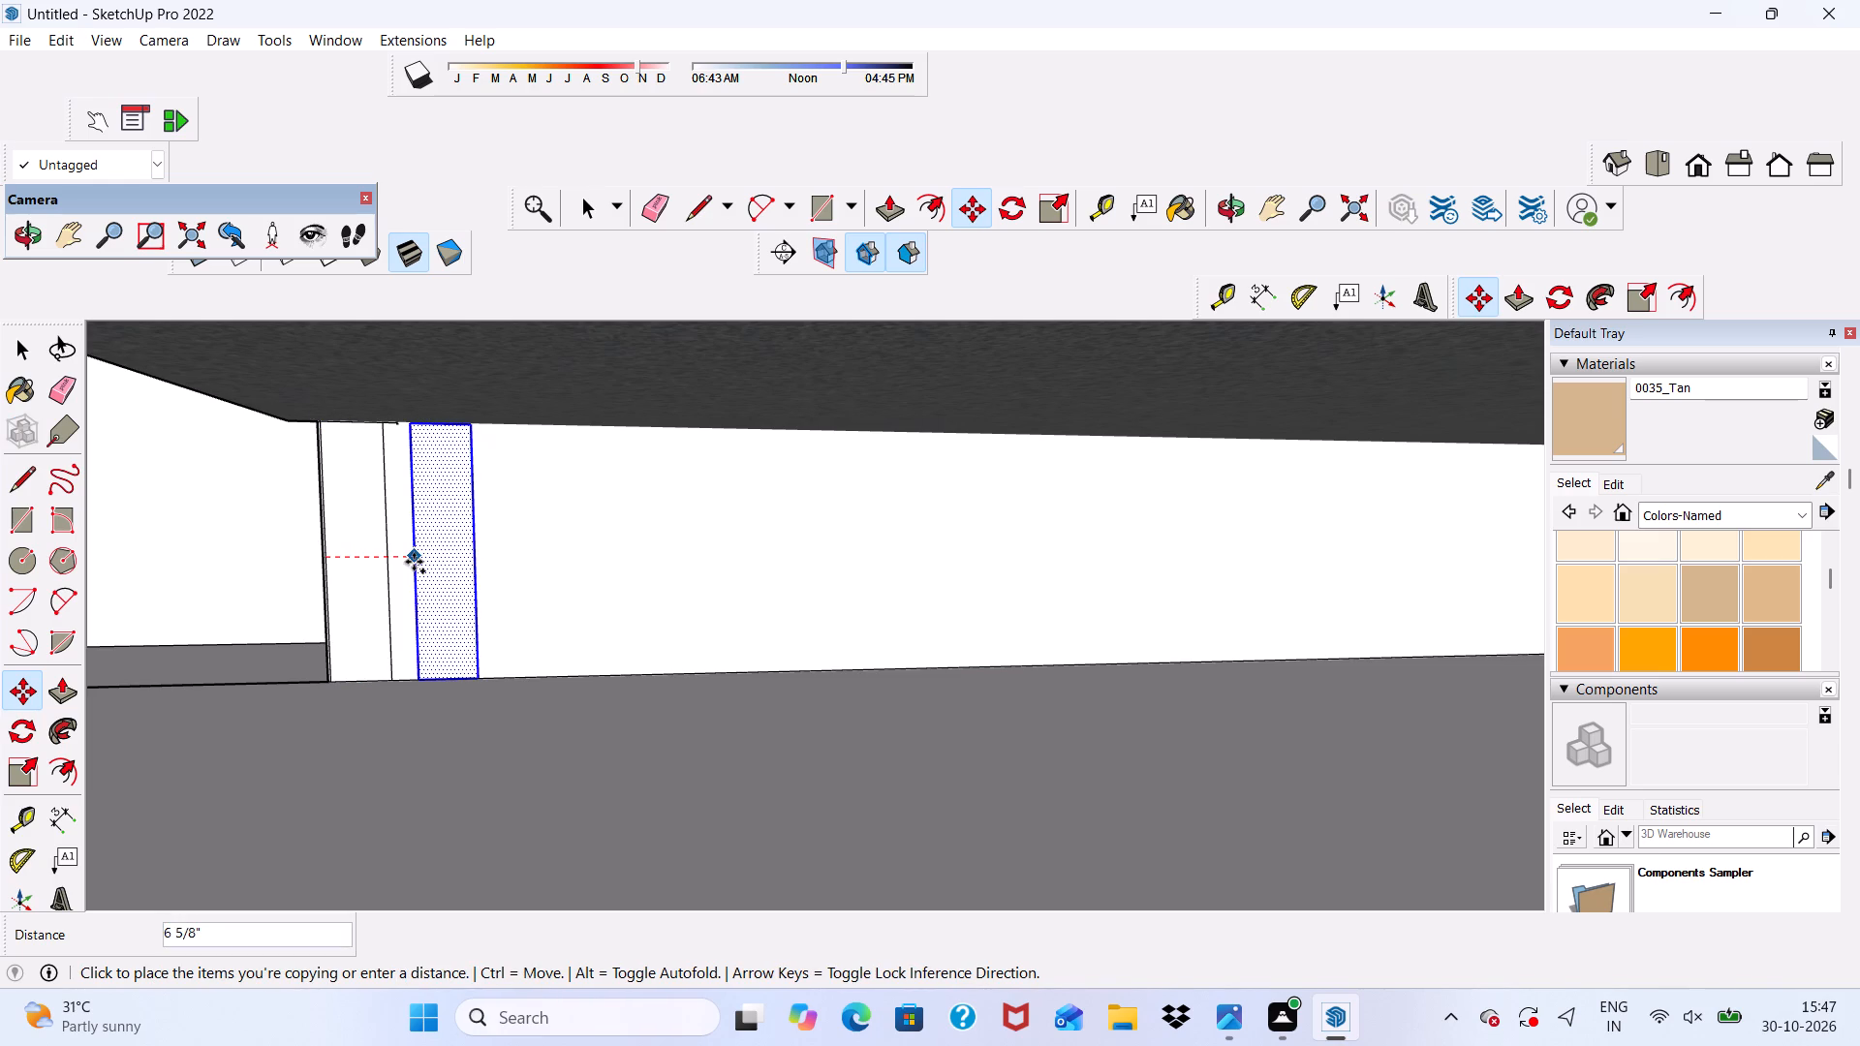
click(414, 562)
key(shift+asterisk)
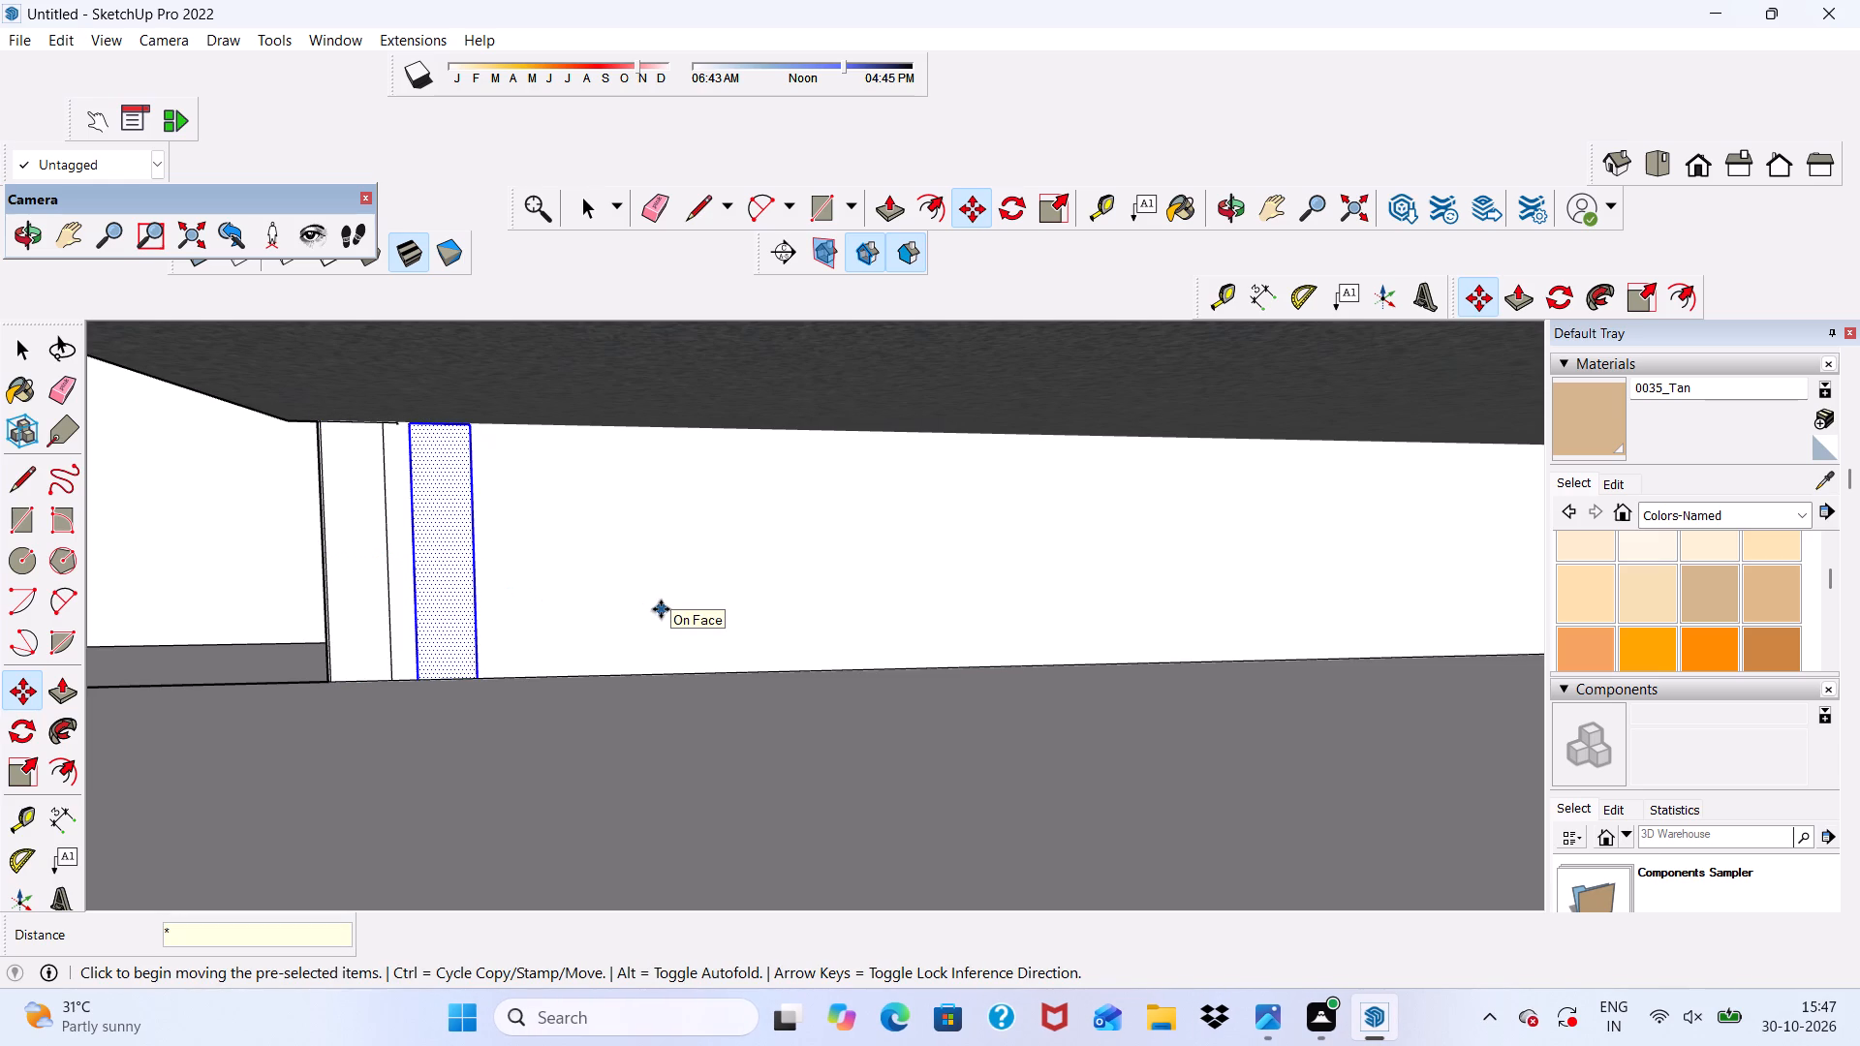
text(15)
key(Return)
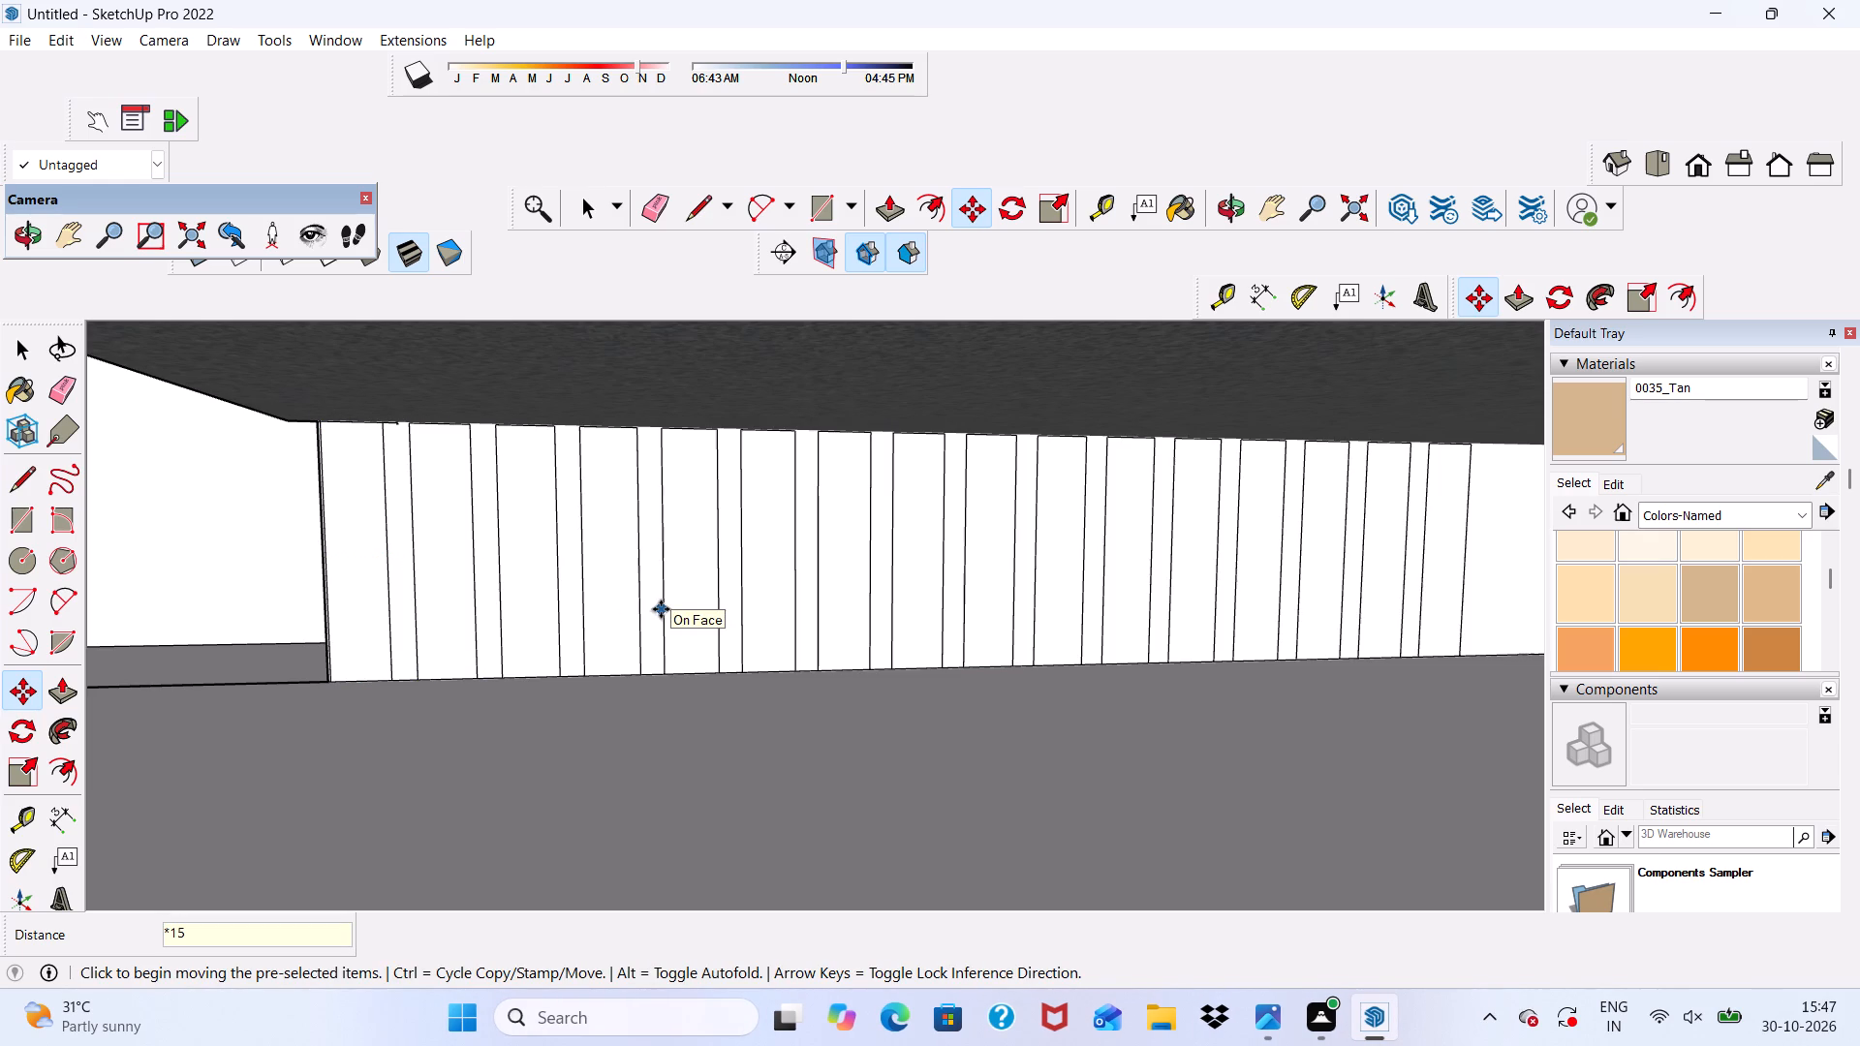
Copy the last strip of the row onward about 6 1/4" along the upper wall and array it as 15 copies.
scroll(666, 610, down, 12)
scroll(1179, 634, up, 6)
scroll(986, 589, up, 3)
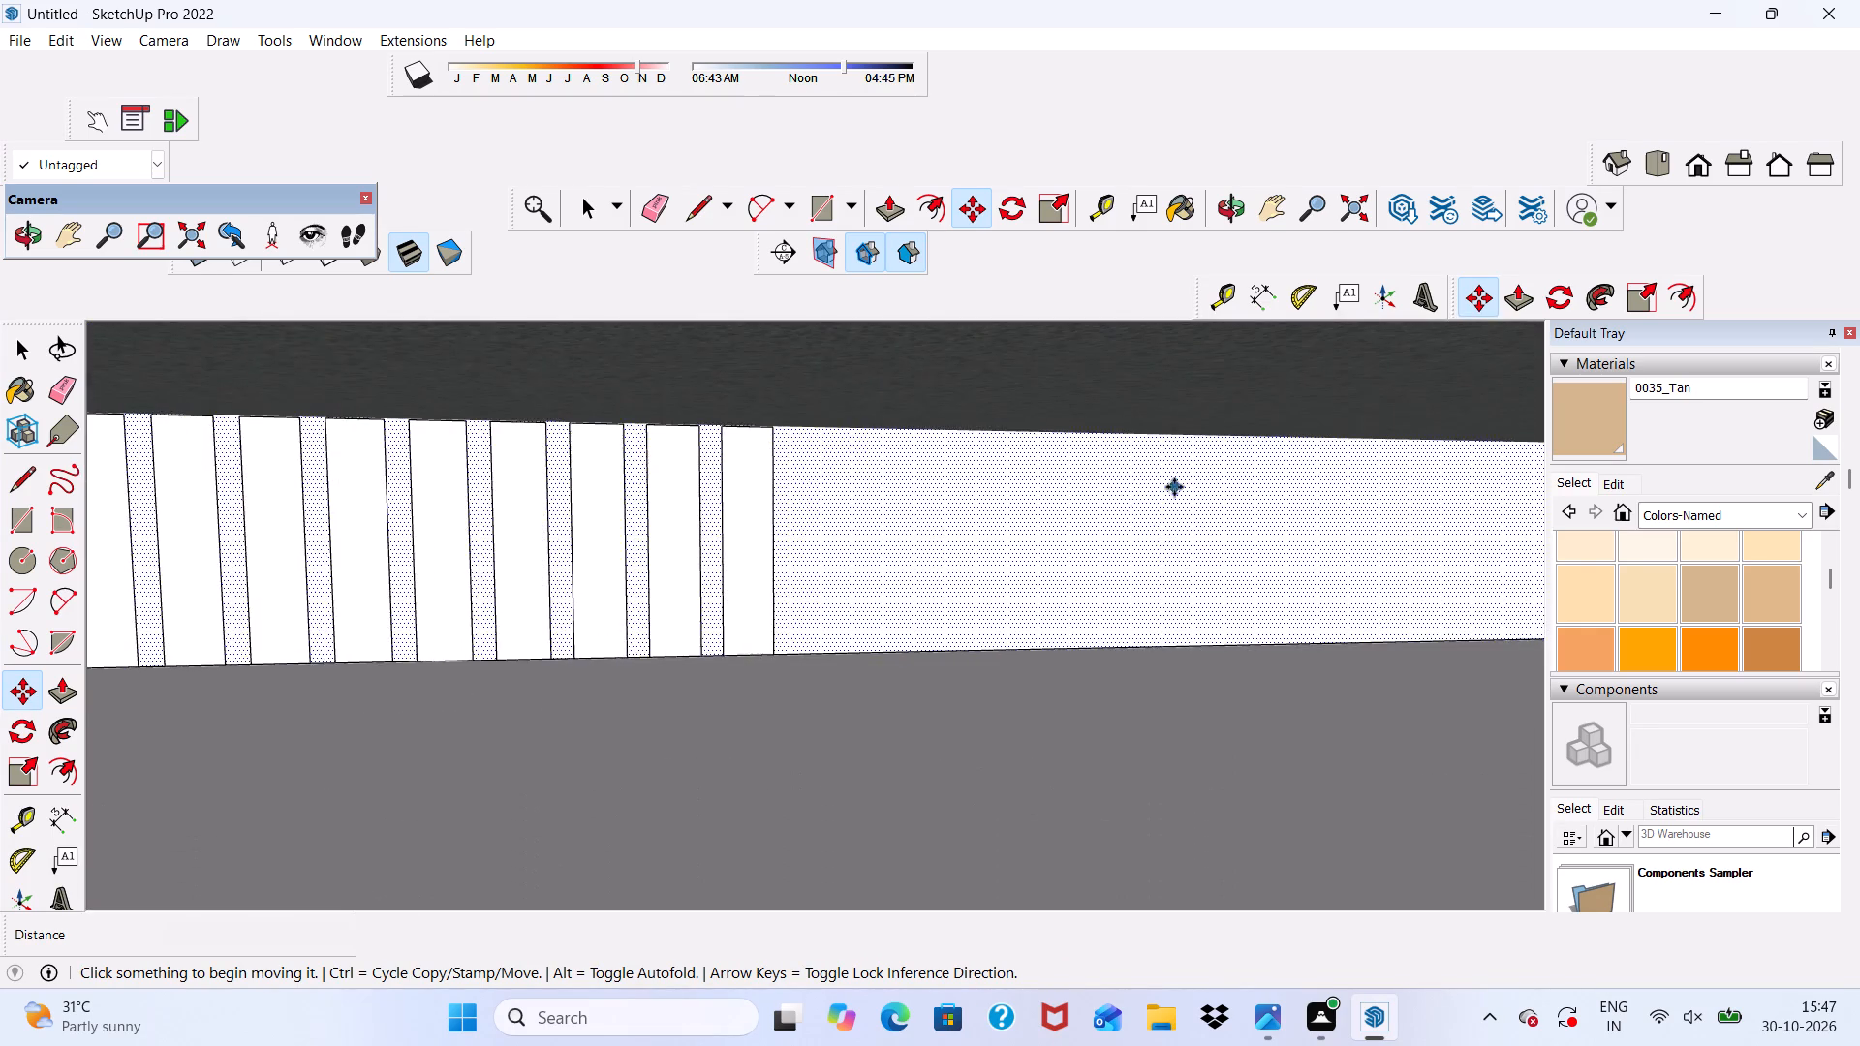
scroll(1161, 496, down, 5)
middle_drag(1121, 582, 1046, 564)
scroll(893, 519, up, 1)
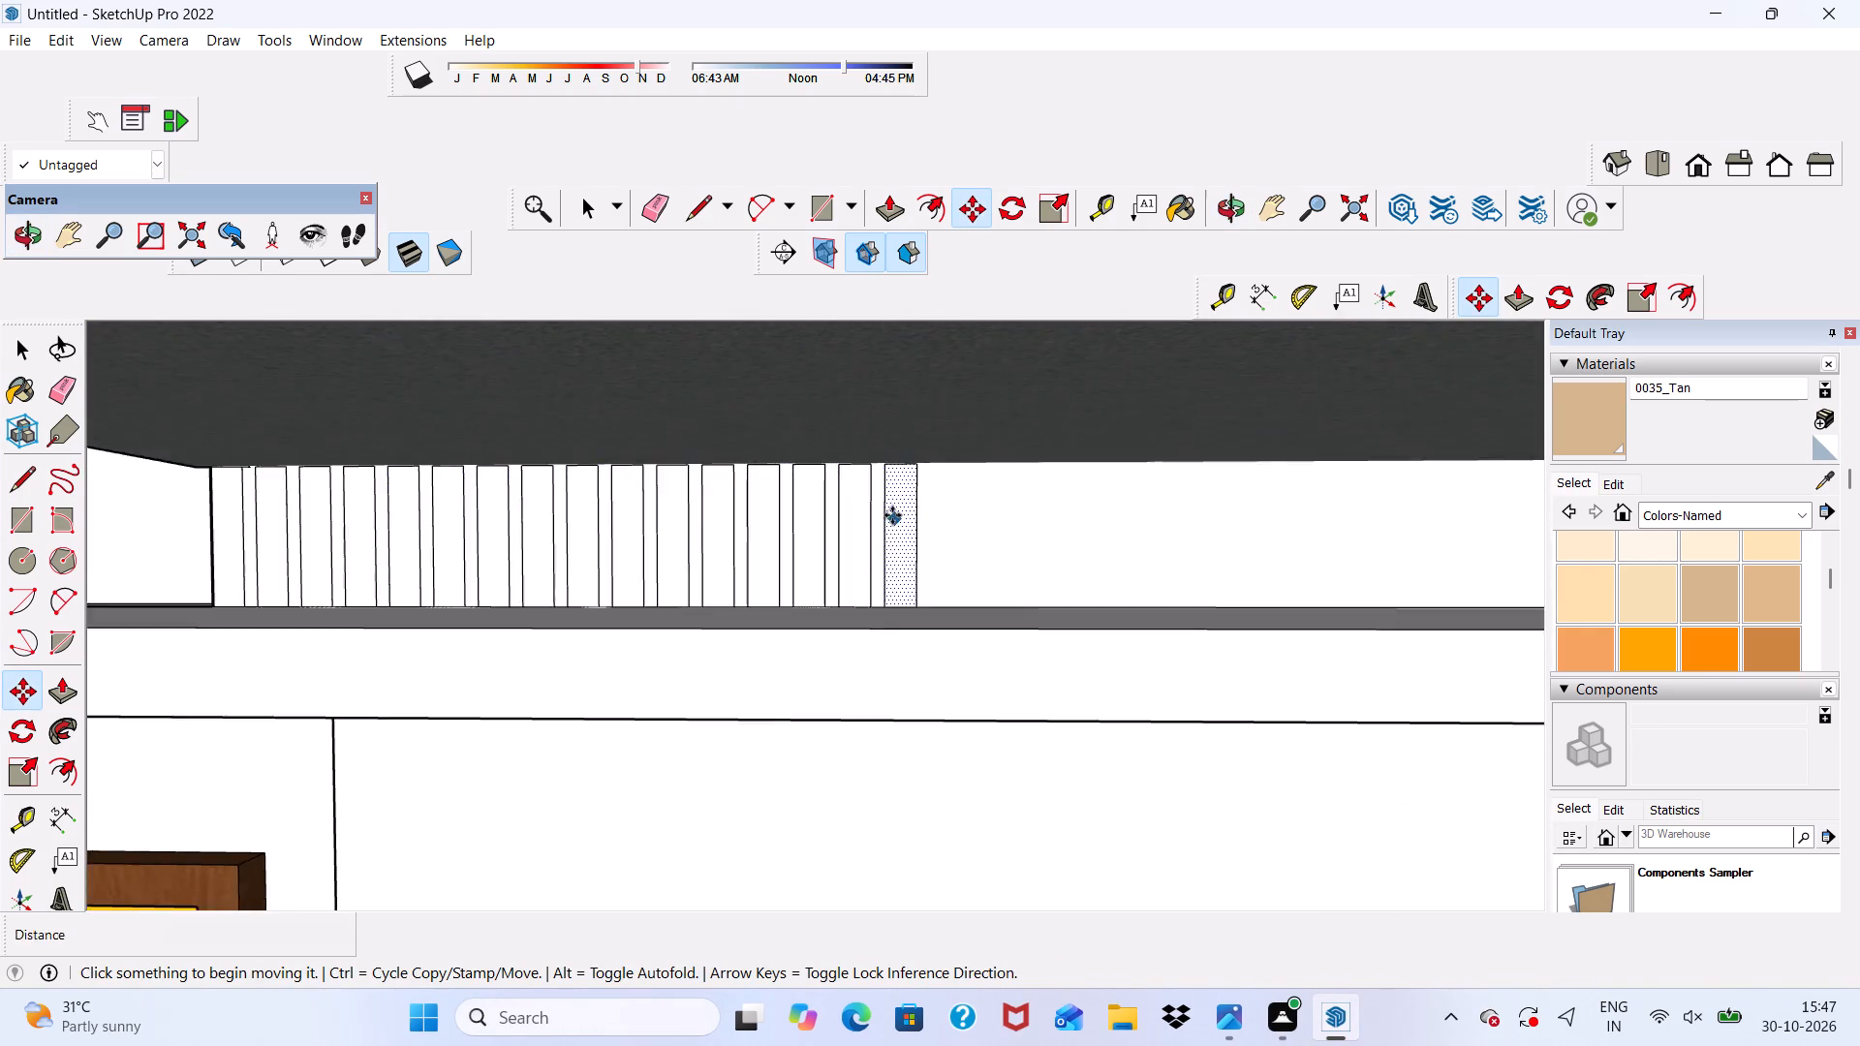
scroll(892, 515, up, 5)
click(904, 515)
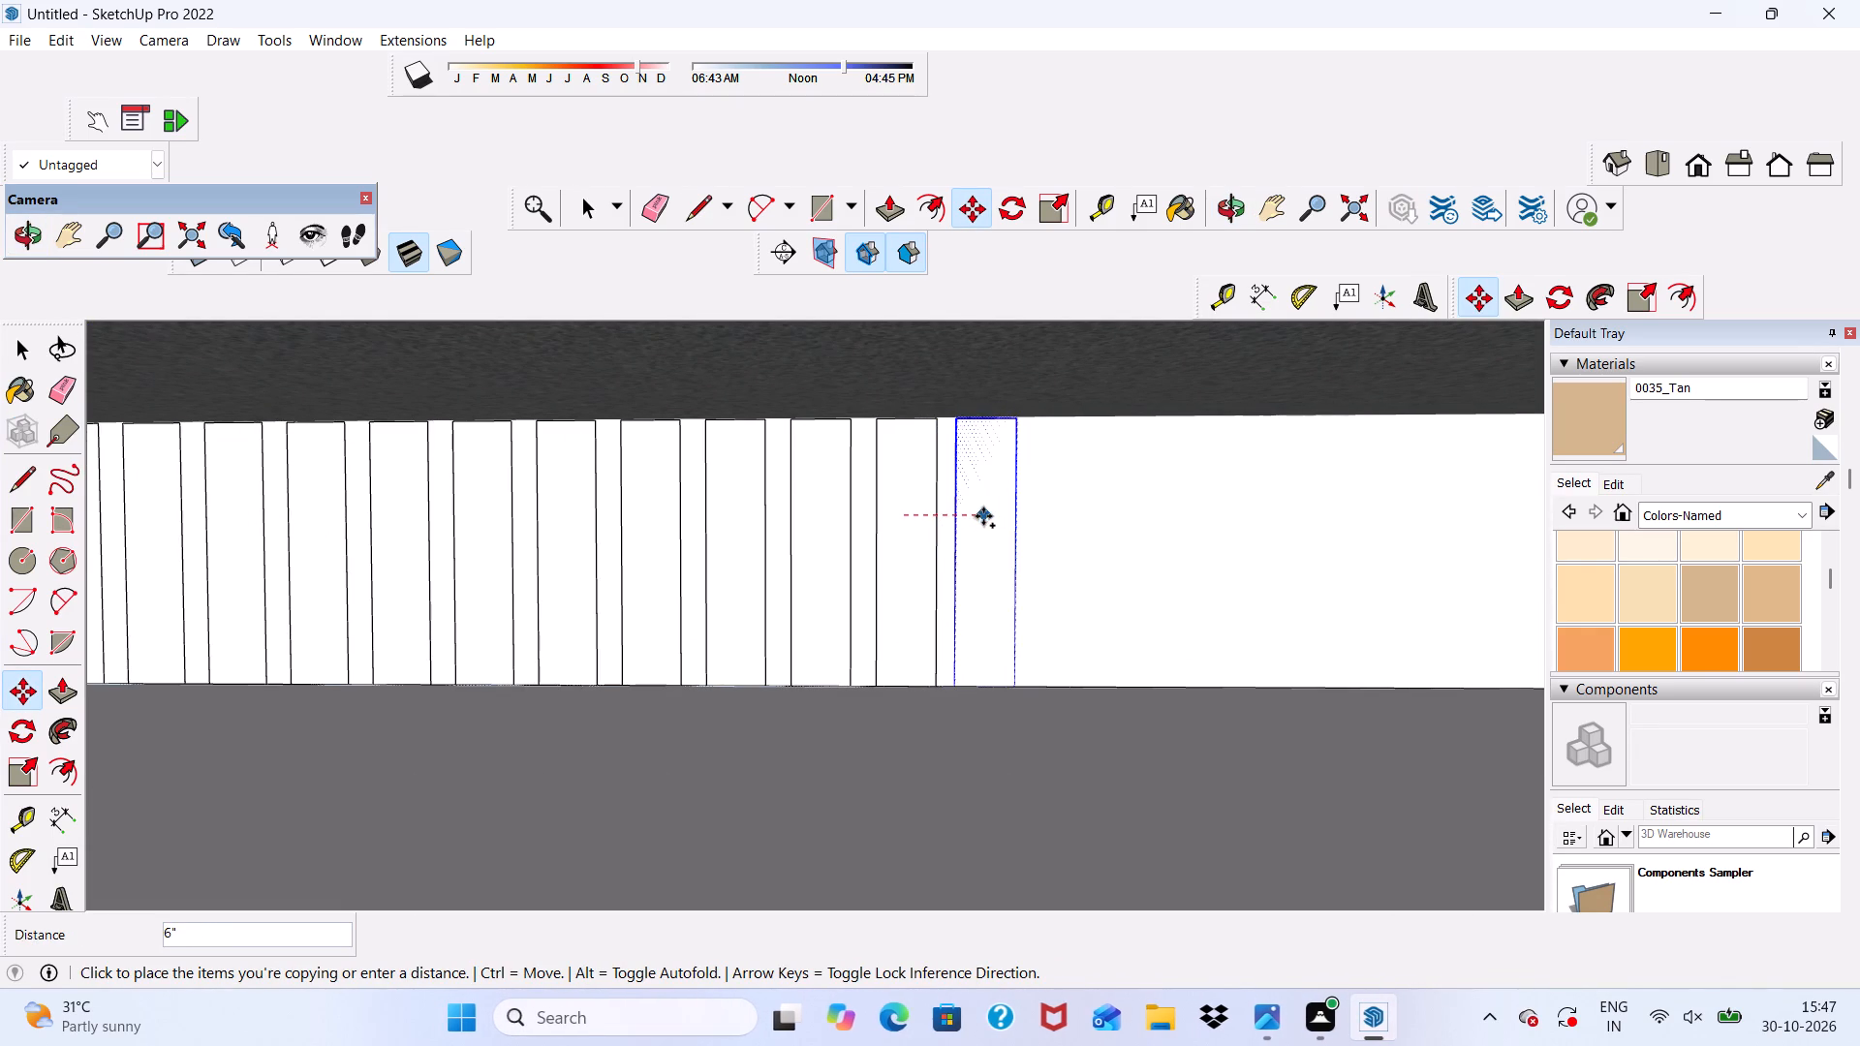
click(987, 515)
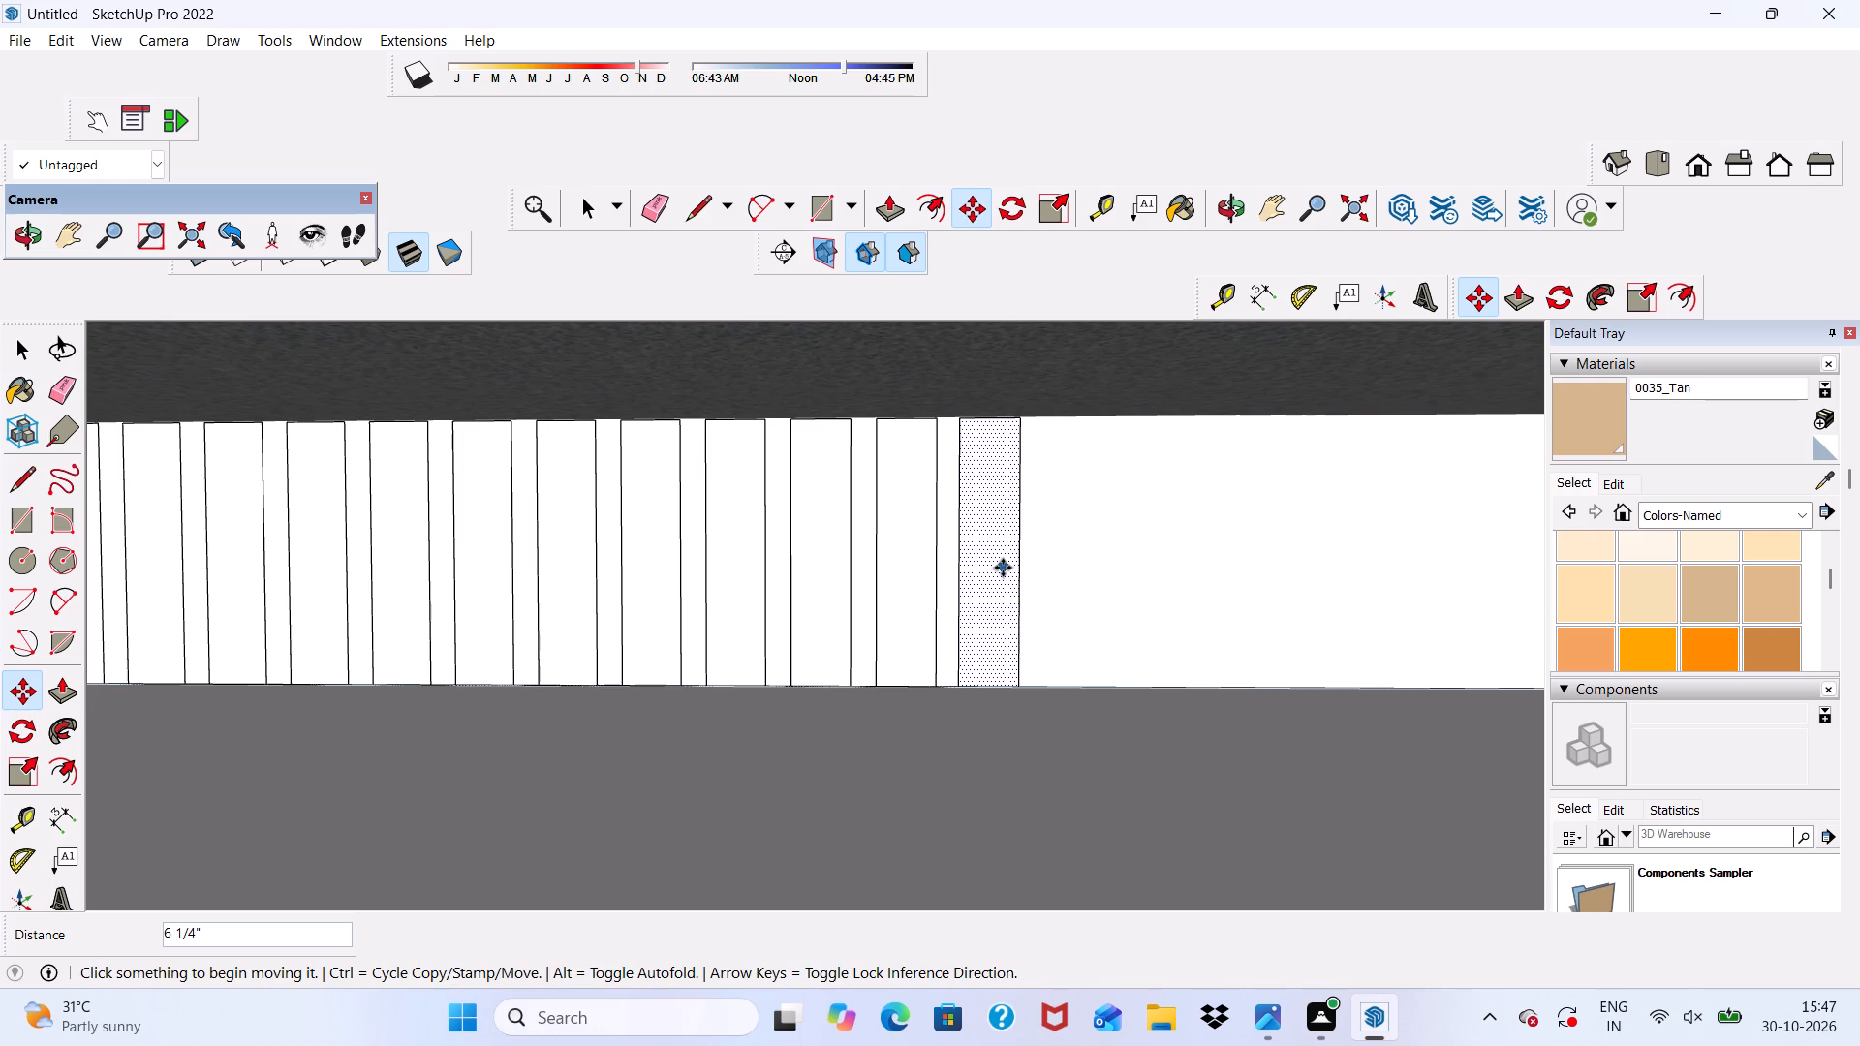
key(shift+asterisk)
text(15)
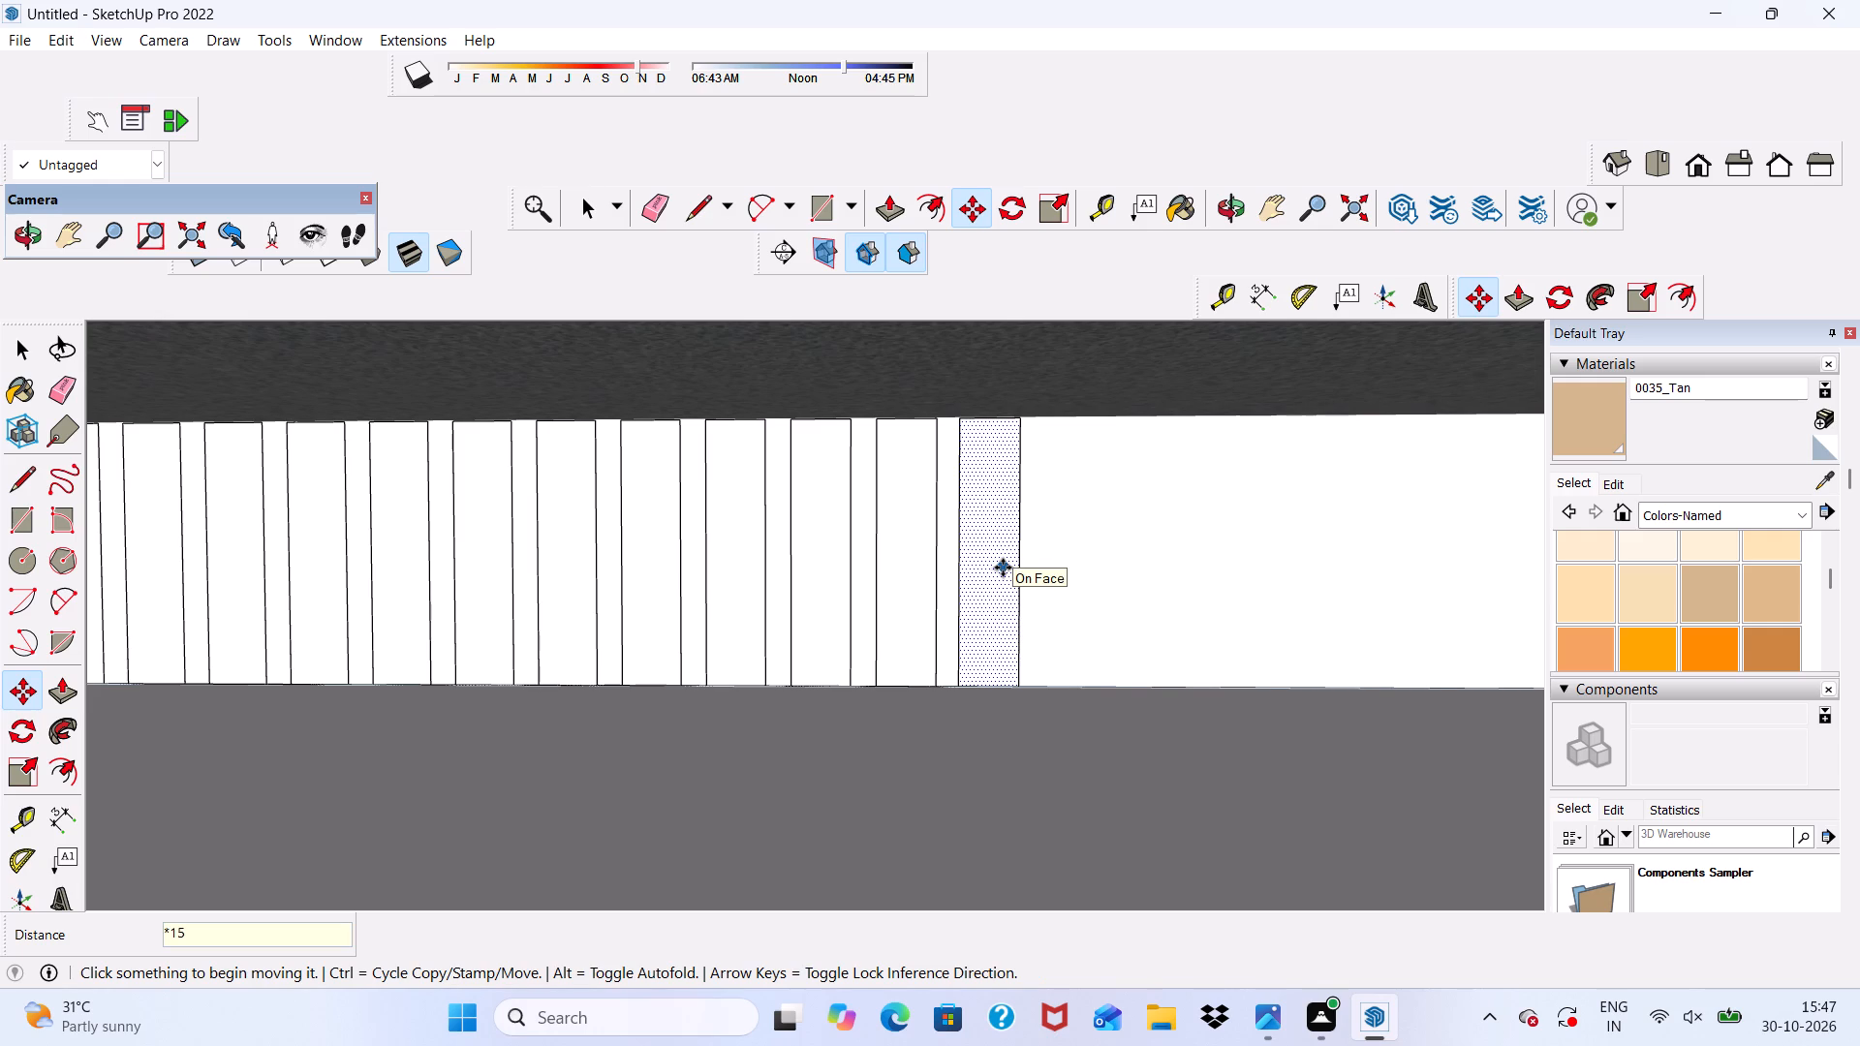
key(Return)
scroll(1003, 568, down, 13)
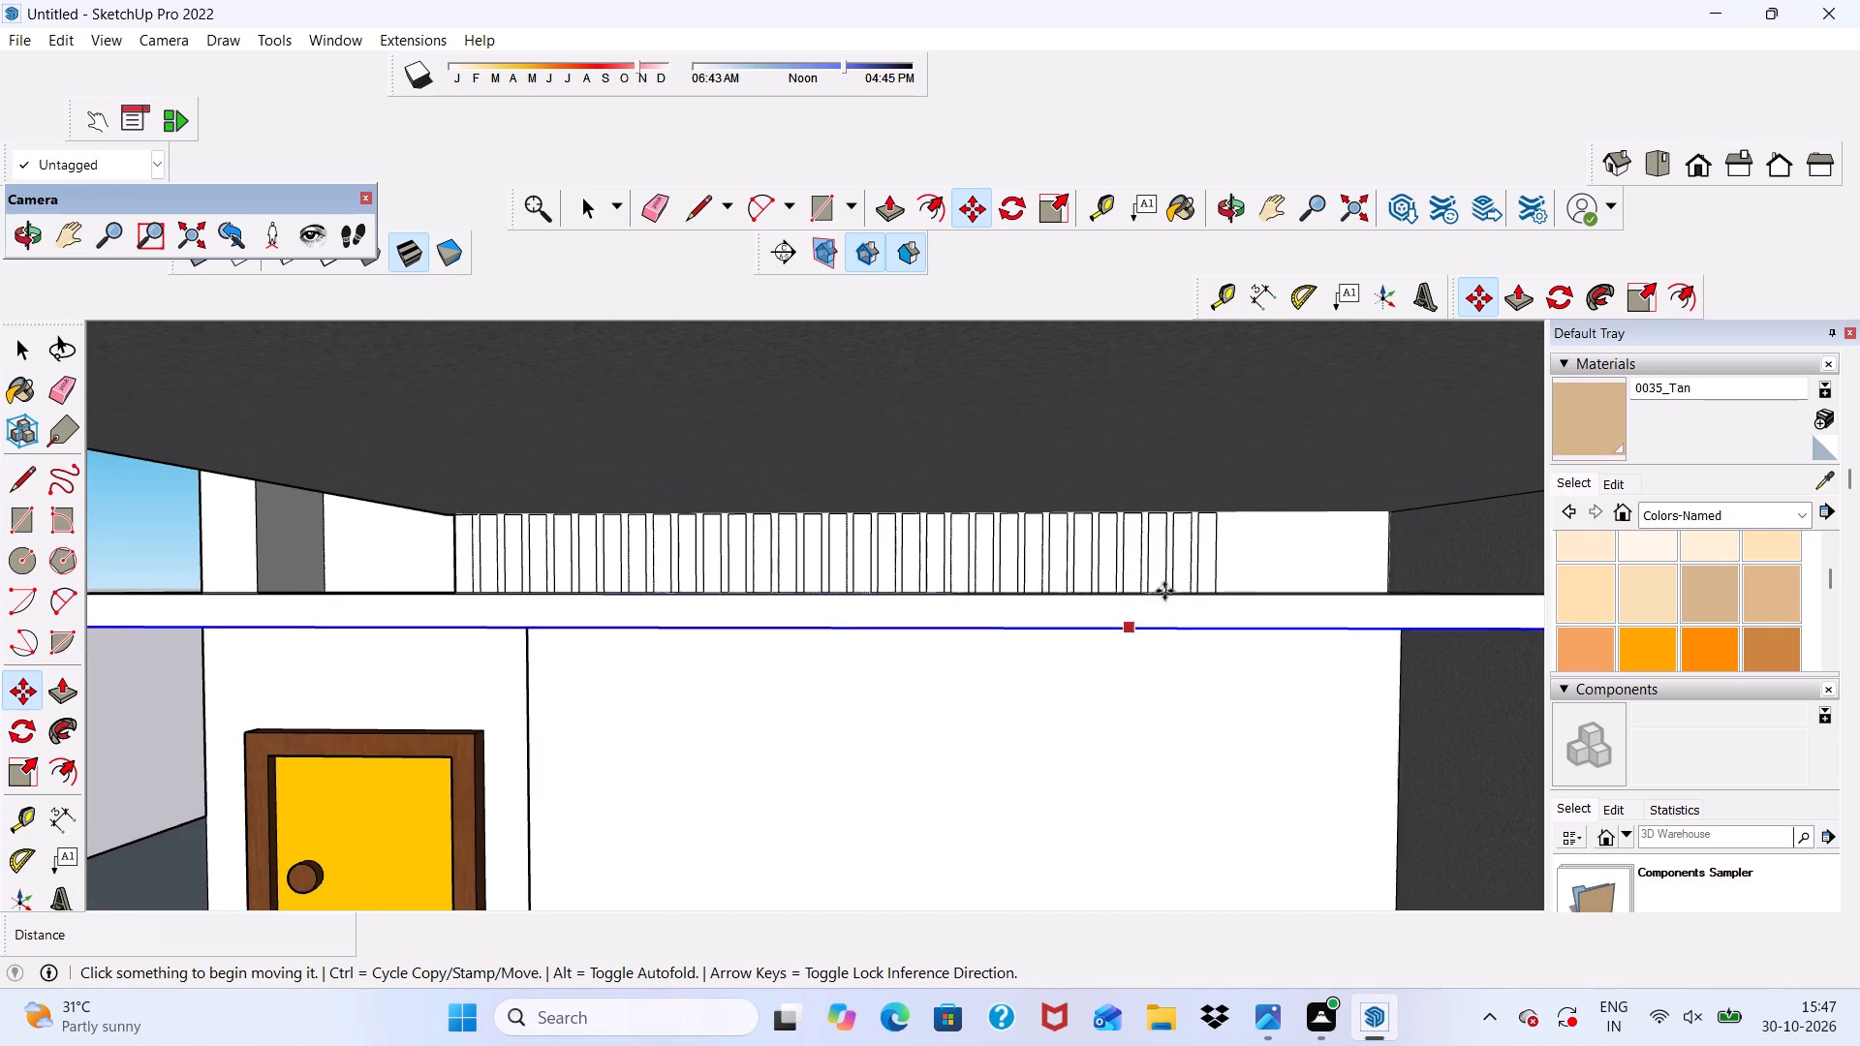
Copy the last strip of the row onward about 6 7/16" along the upper wall and array it as 6 copies.
scroll(1178, 572, up, 9)
click(1226, 532)
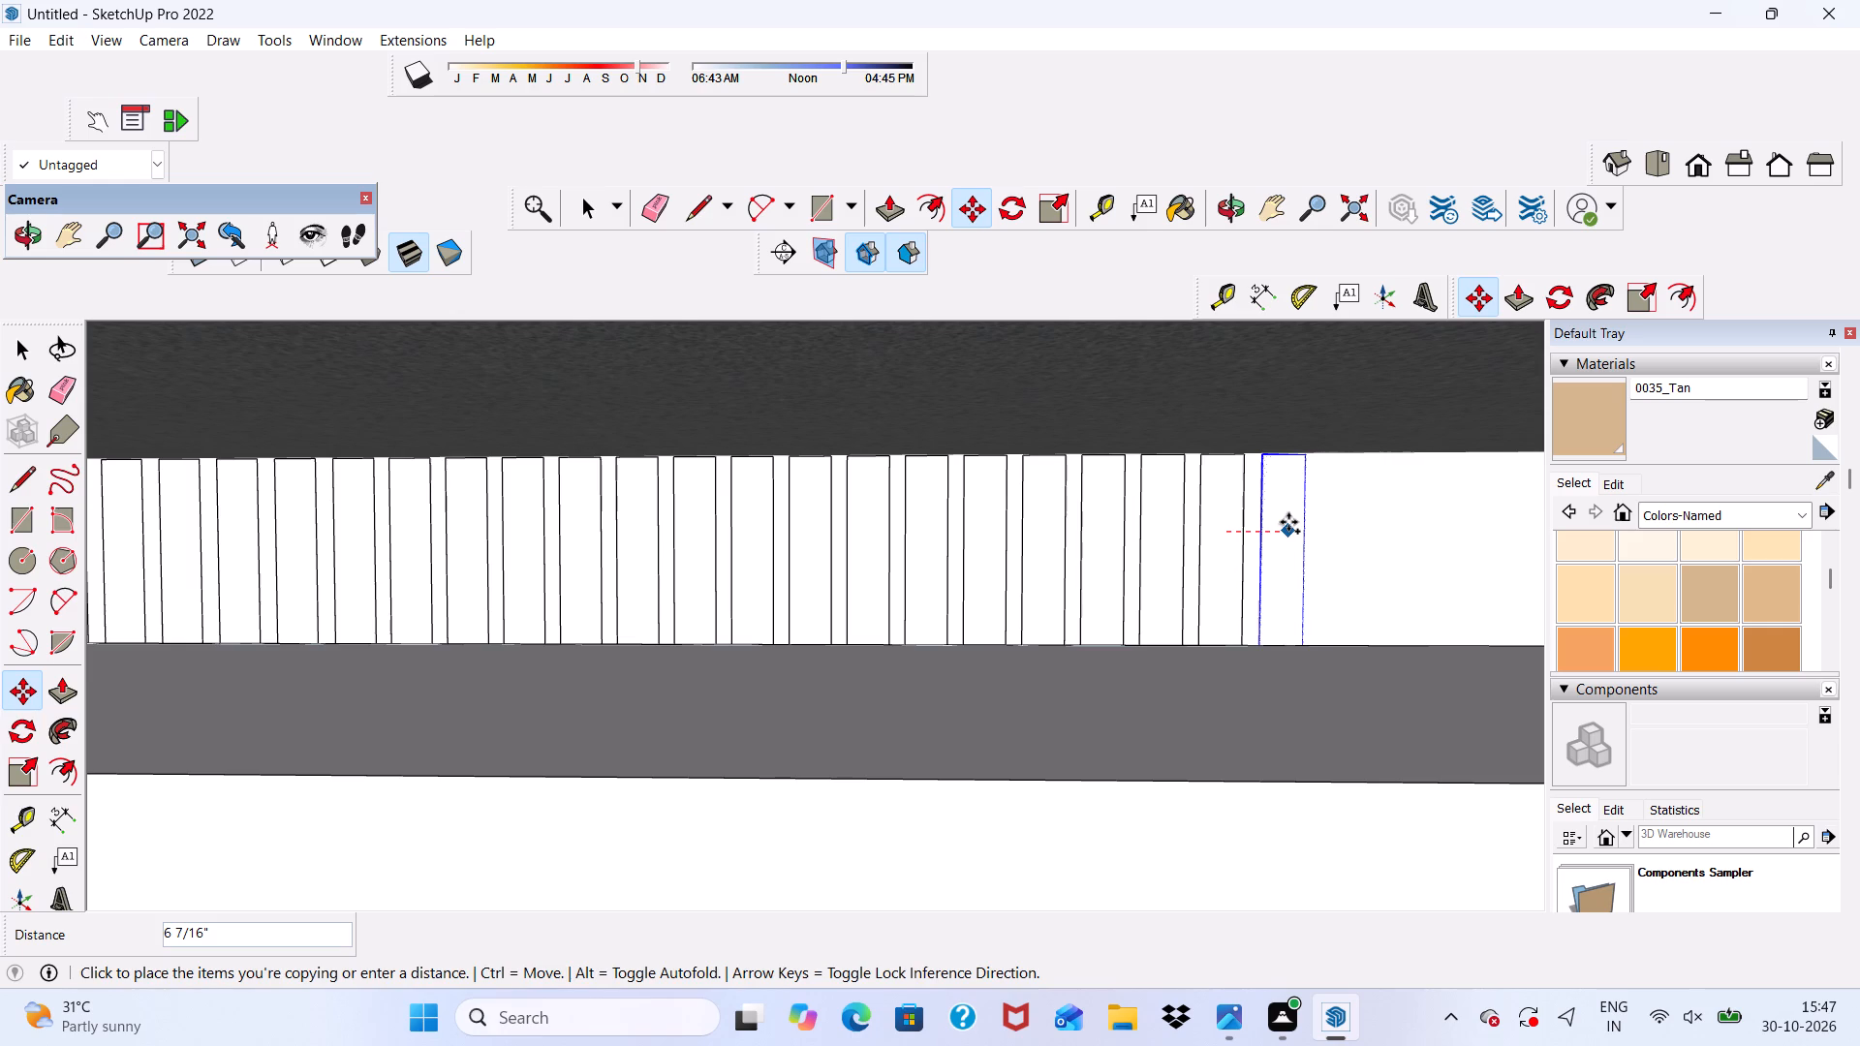
click(1288, 522)
key(shift+asterisk)
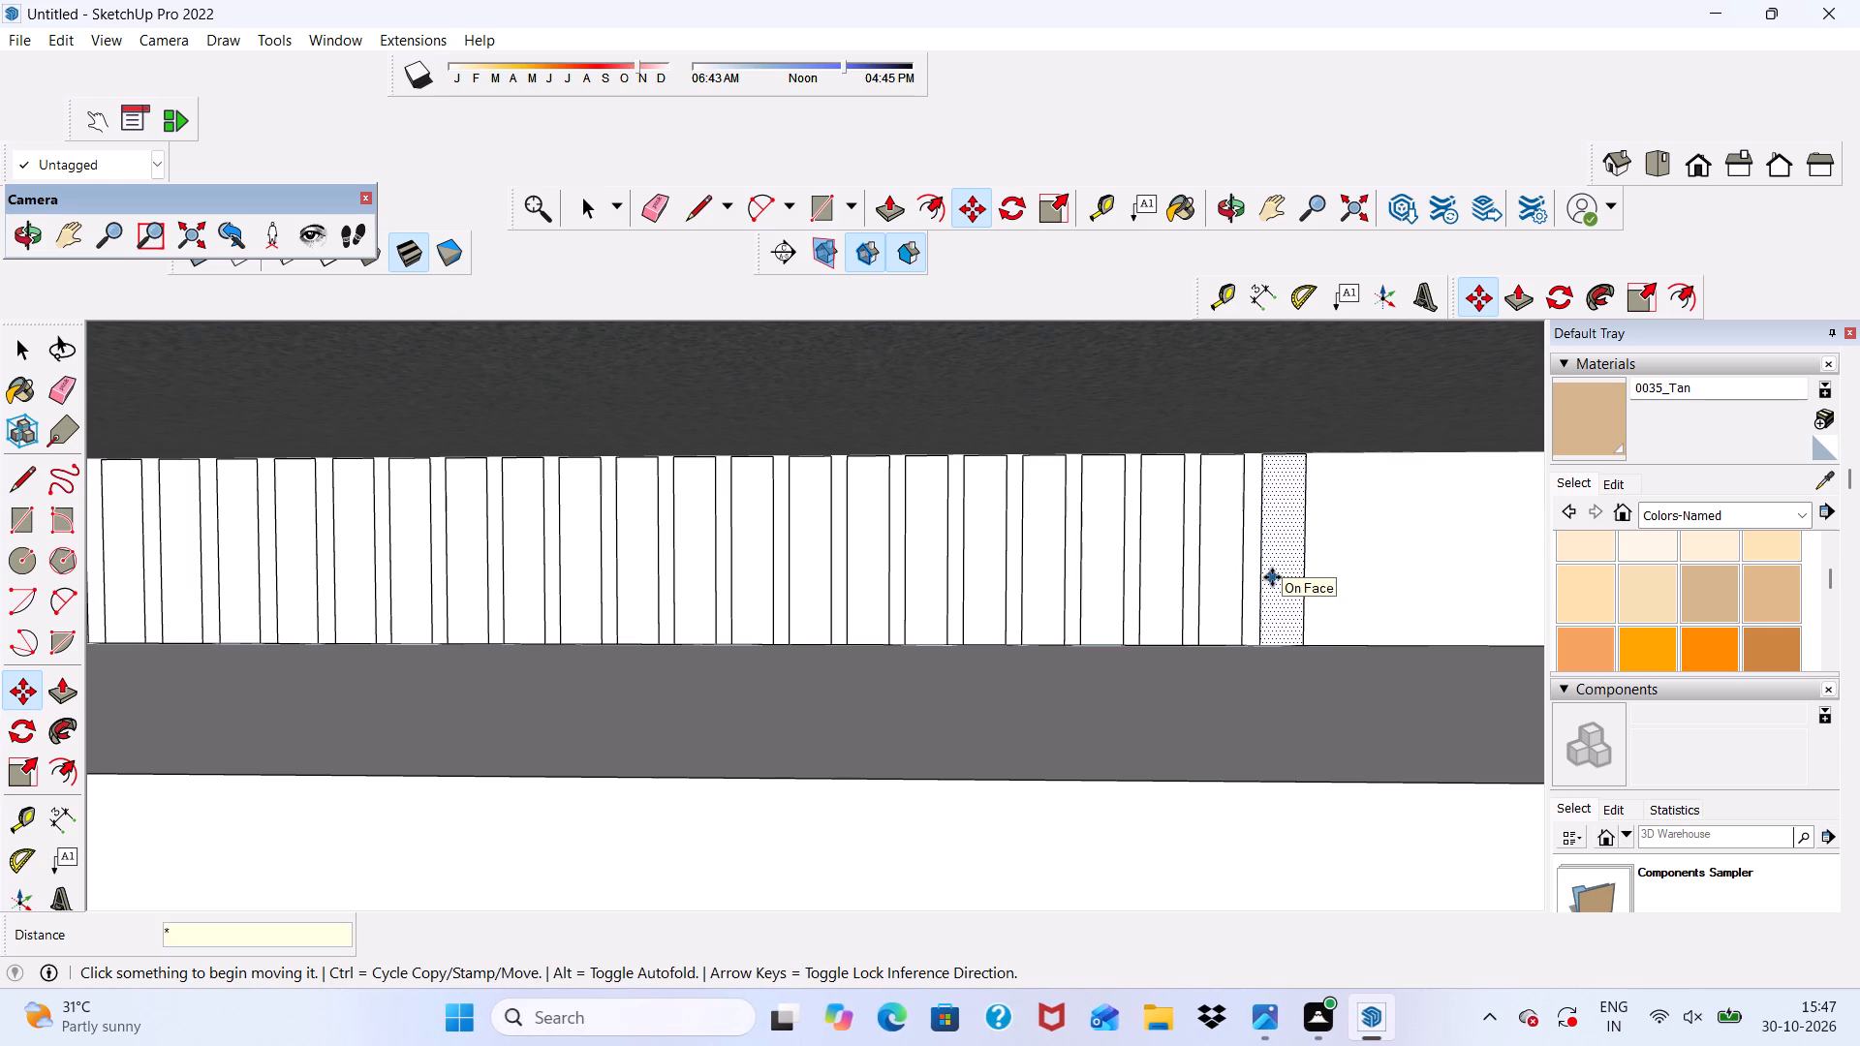
key(6)
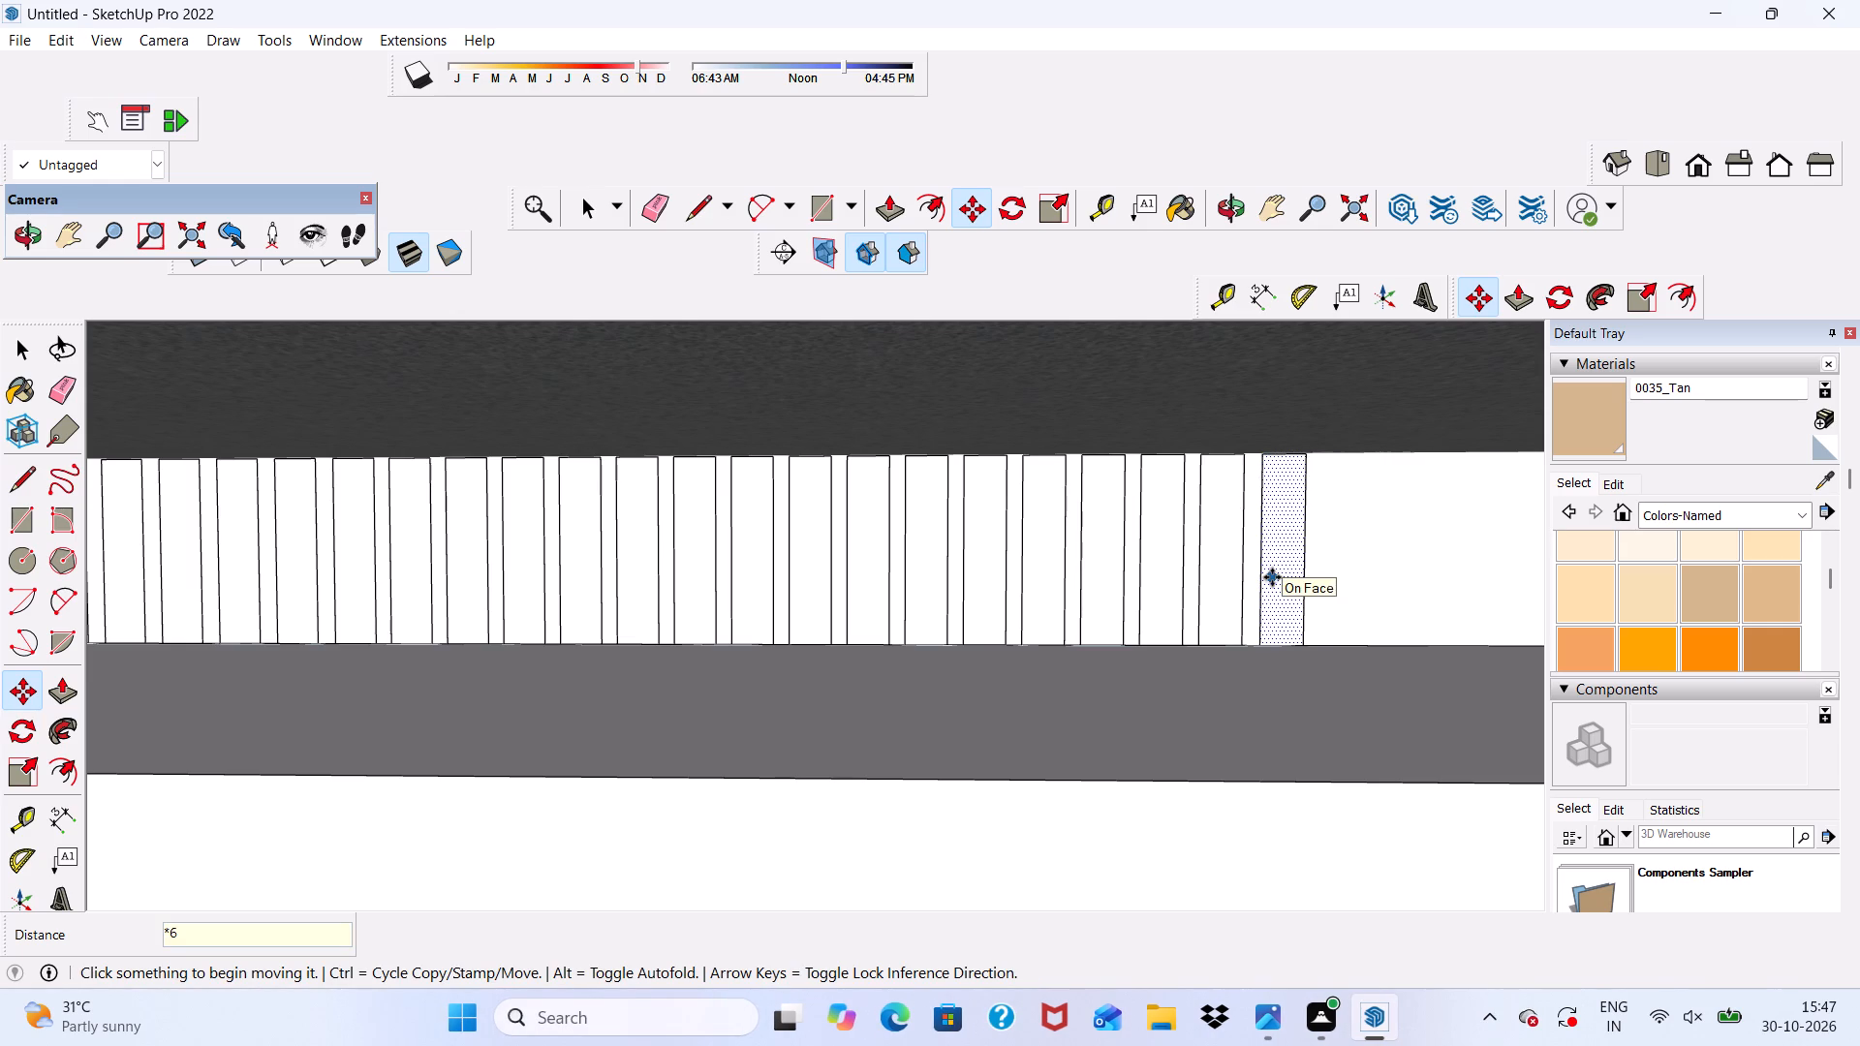
key(Return)
scroll(1197, 509, down, 8)
scroll(1340, 441, up, 4)
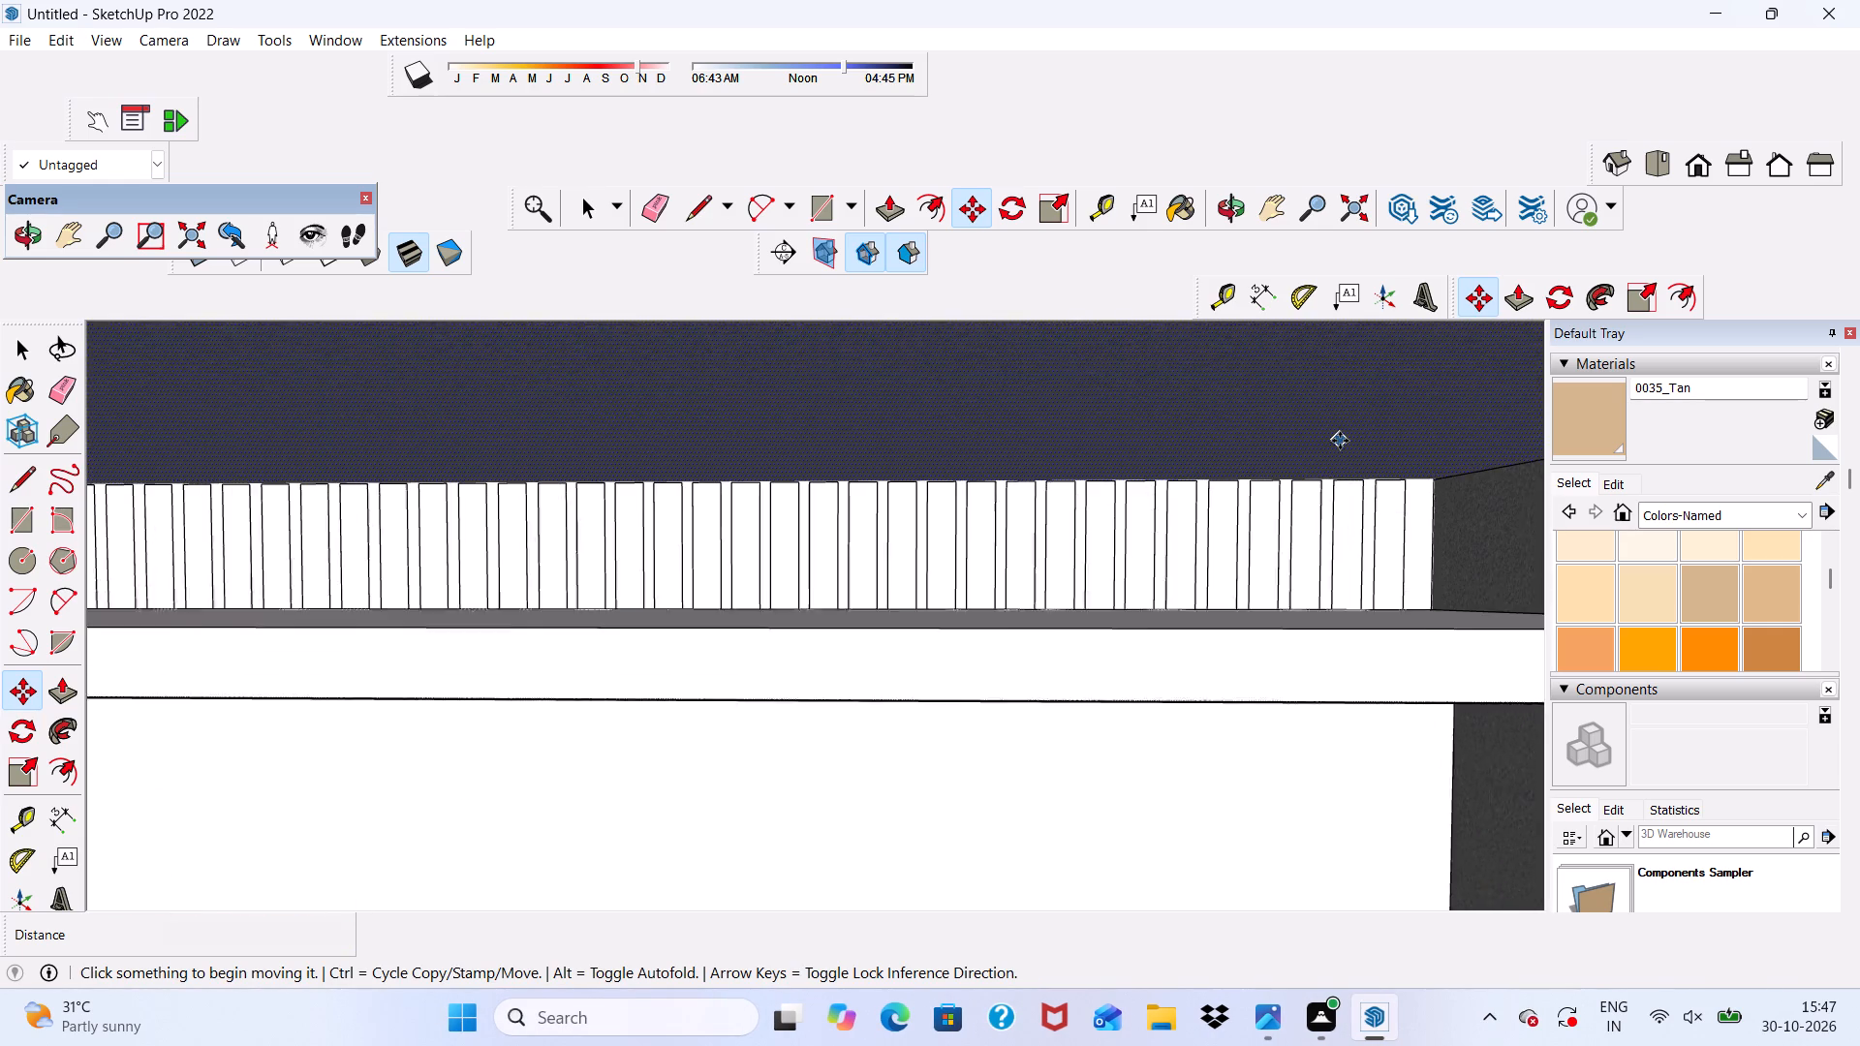
scroll(1340, 441, up, 1)
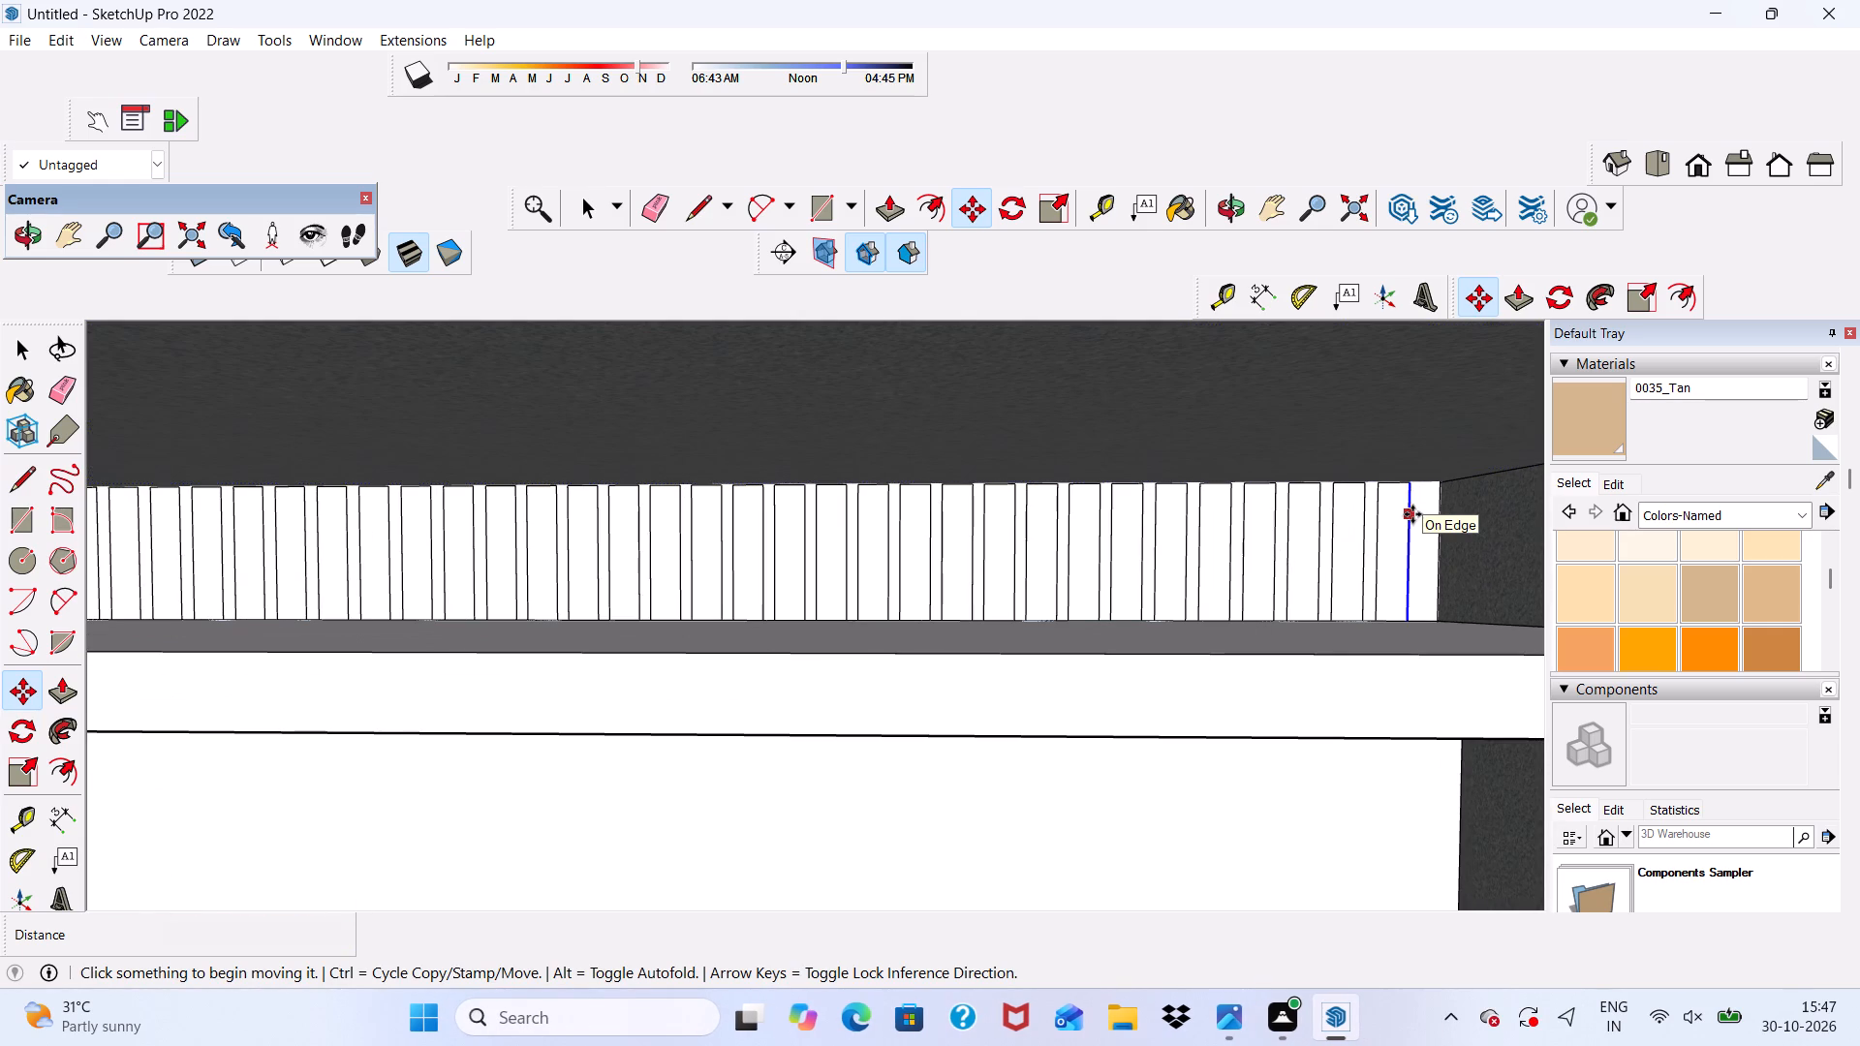
Push/Pull the first strip at the corner end of the upper-wall row outward by 3".
click(884, 183)
scroll(1037, 469, down, 3)
scroll(1441, 566, up, 3)
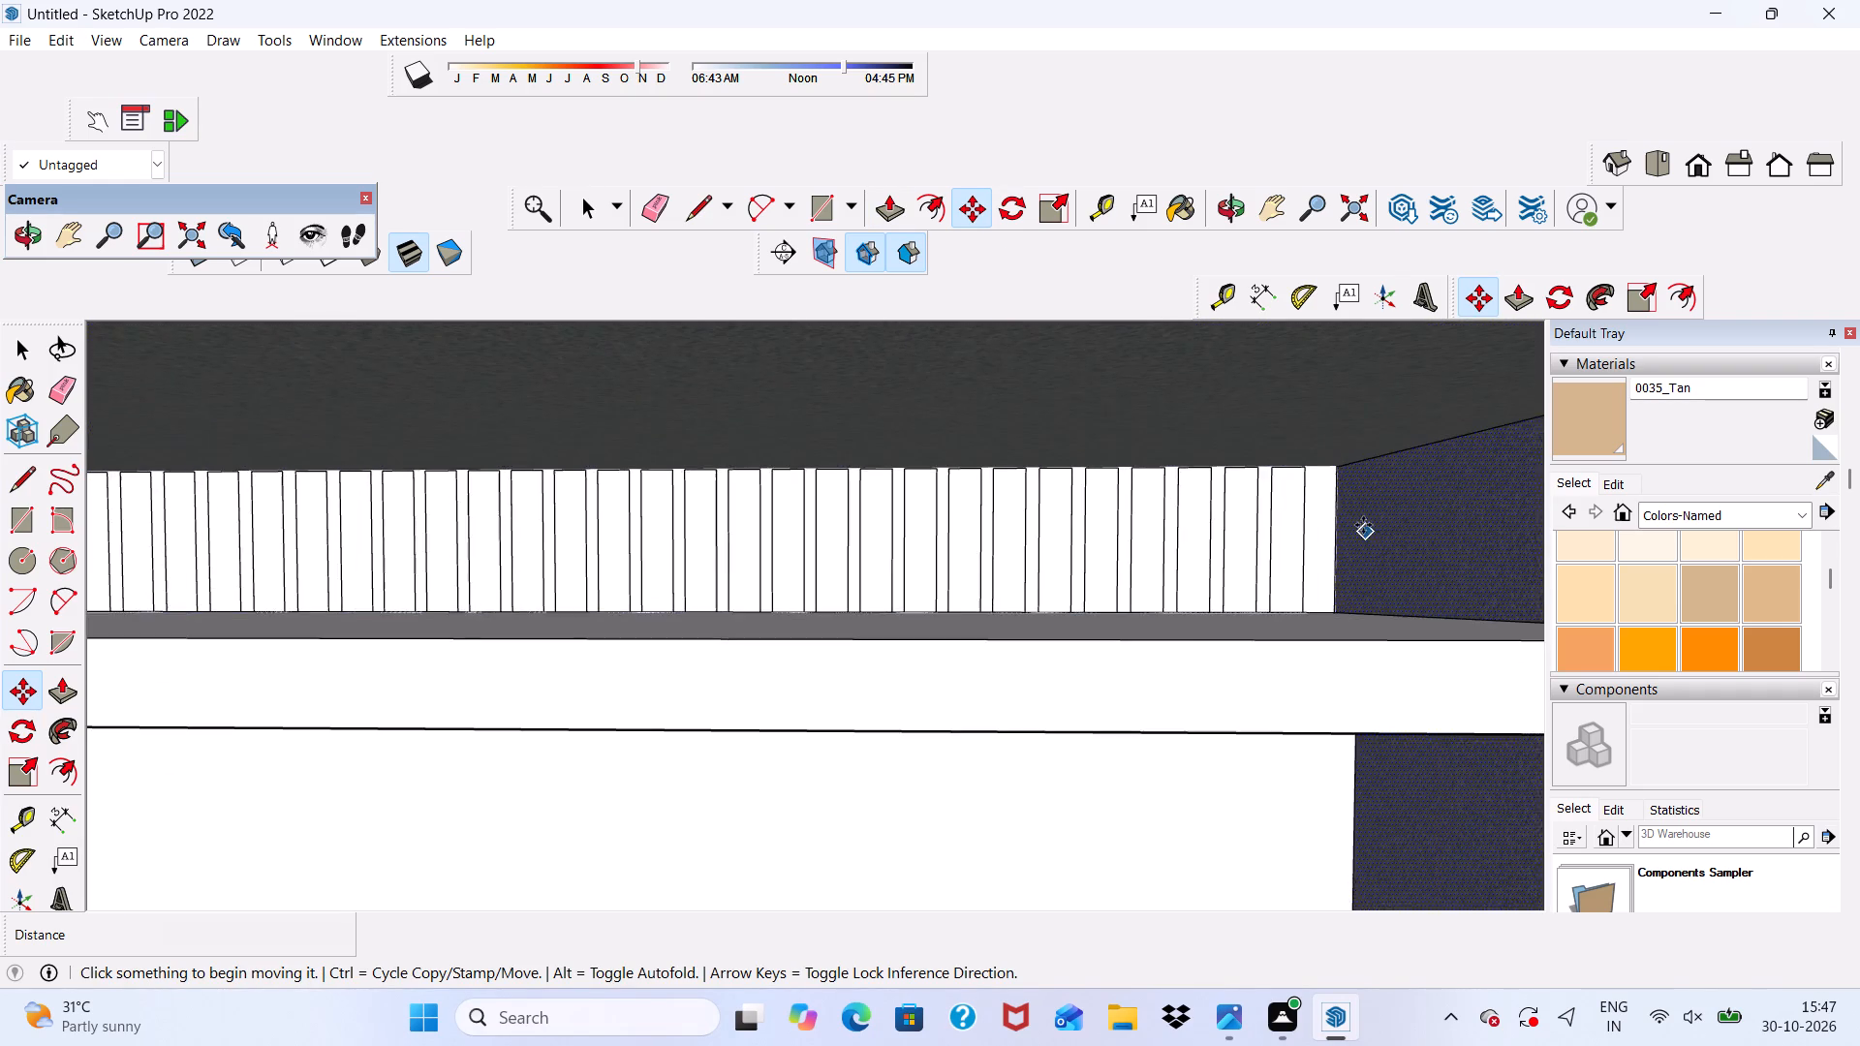
scroll(1363, 525, up, 8)
scroll(1223, 525, down, 9)
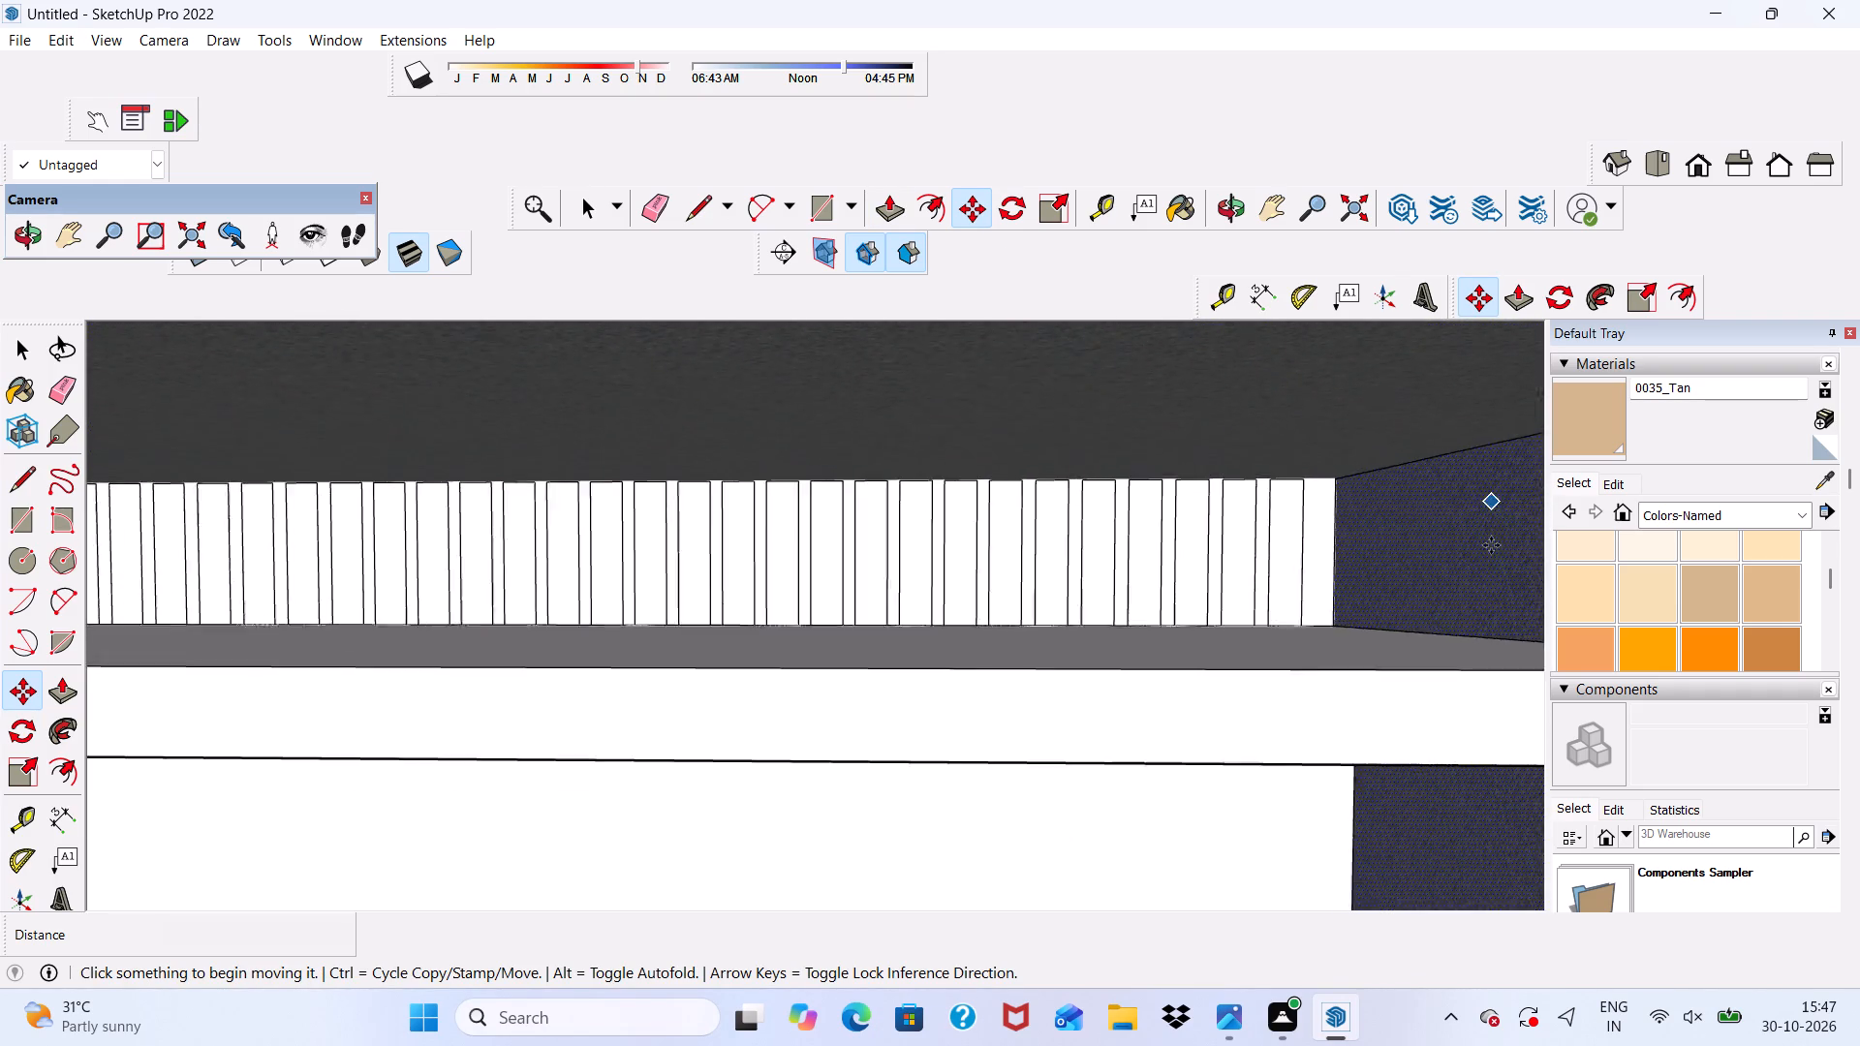
scroll(1491, 545, down, 7)
middle_drag(316, 543, 368, 686)
middle_drag(383, 616, 398, 557)
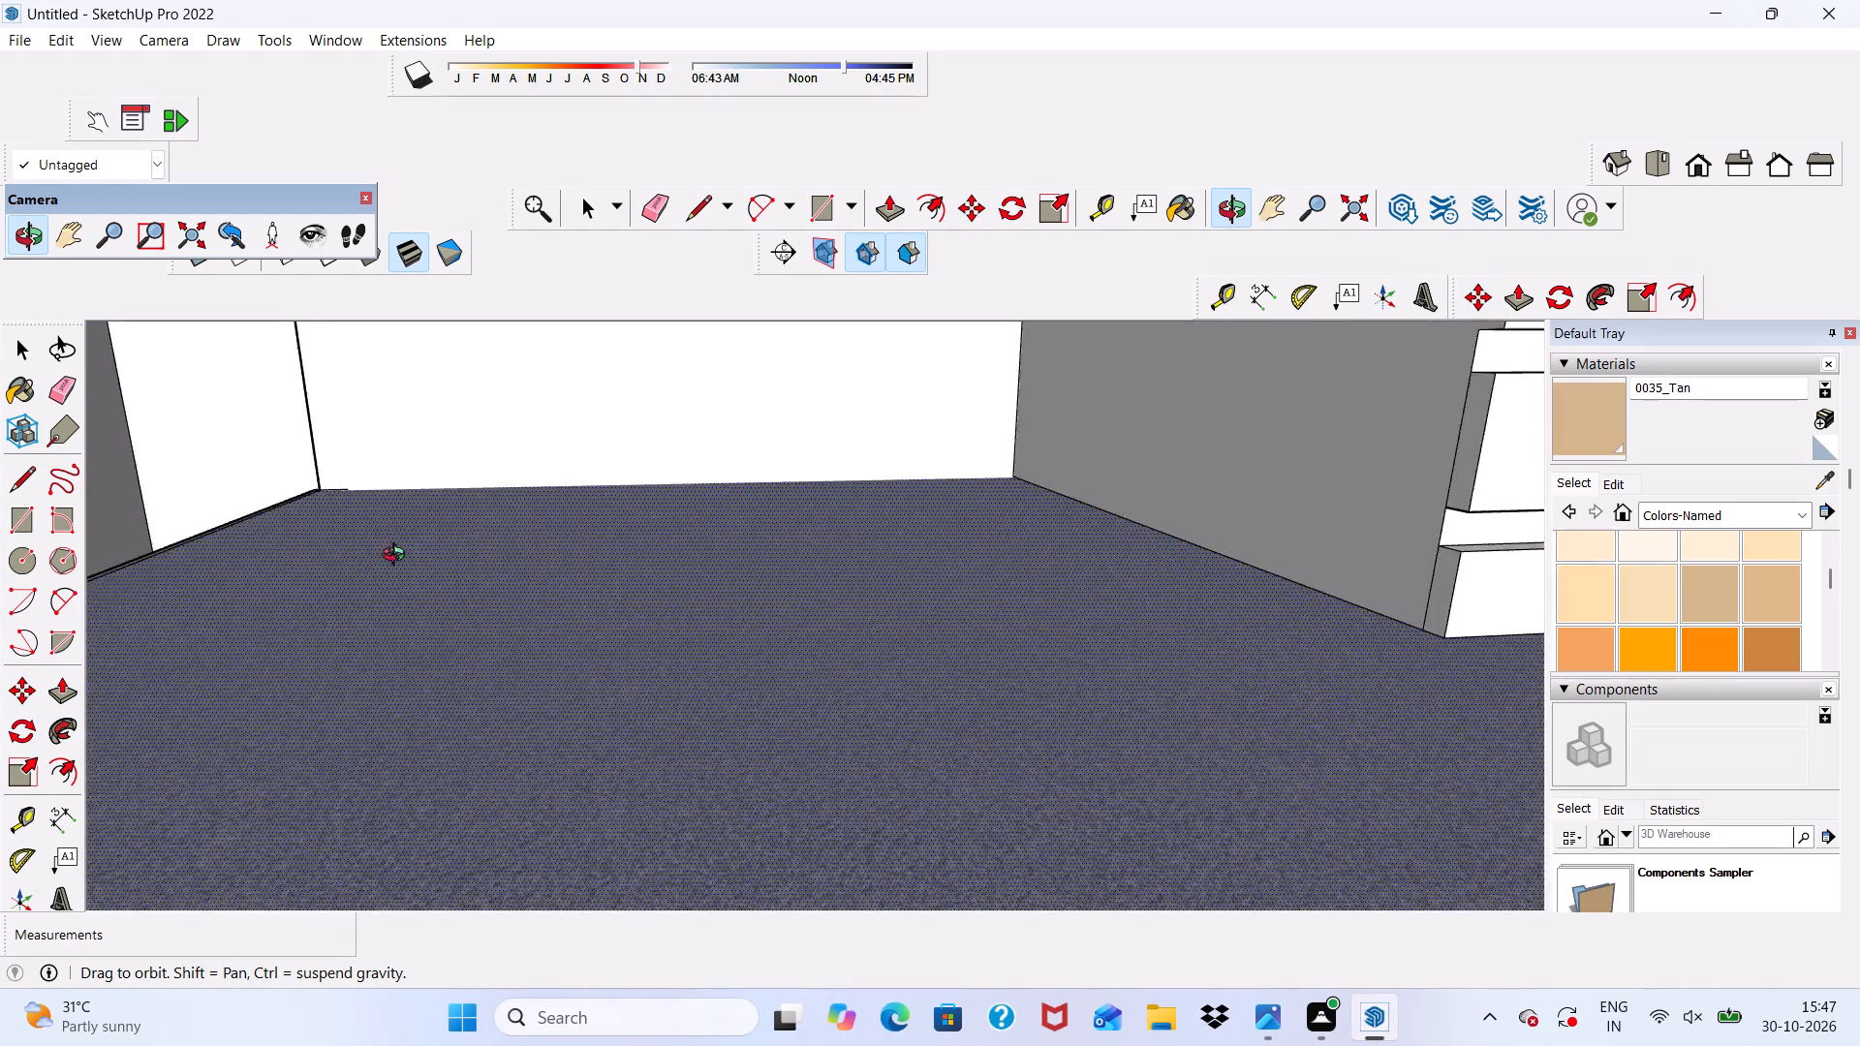
middle_drag(398, 557, 417, 423)
scroll(388, 476, up, 15)
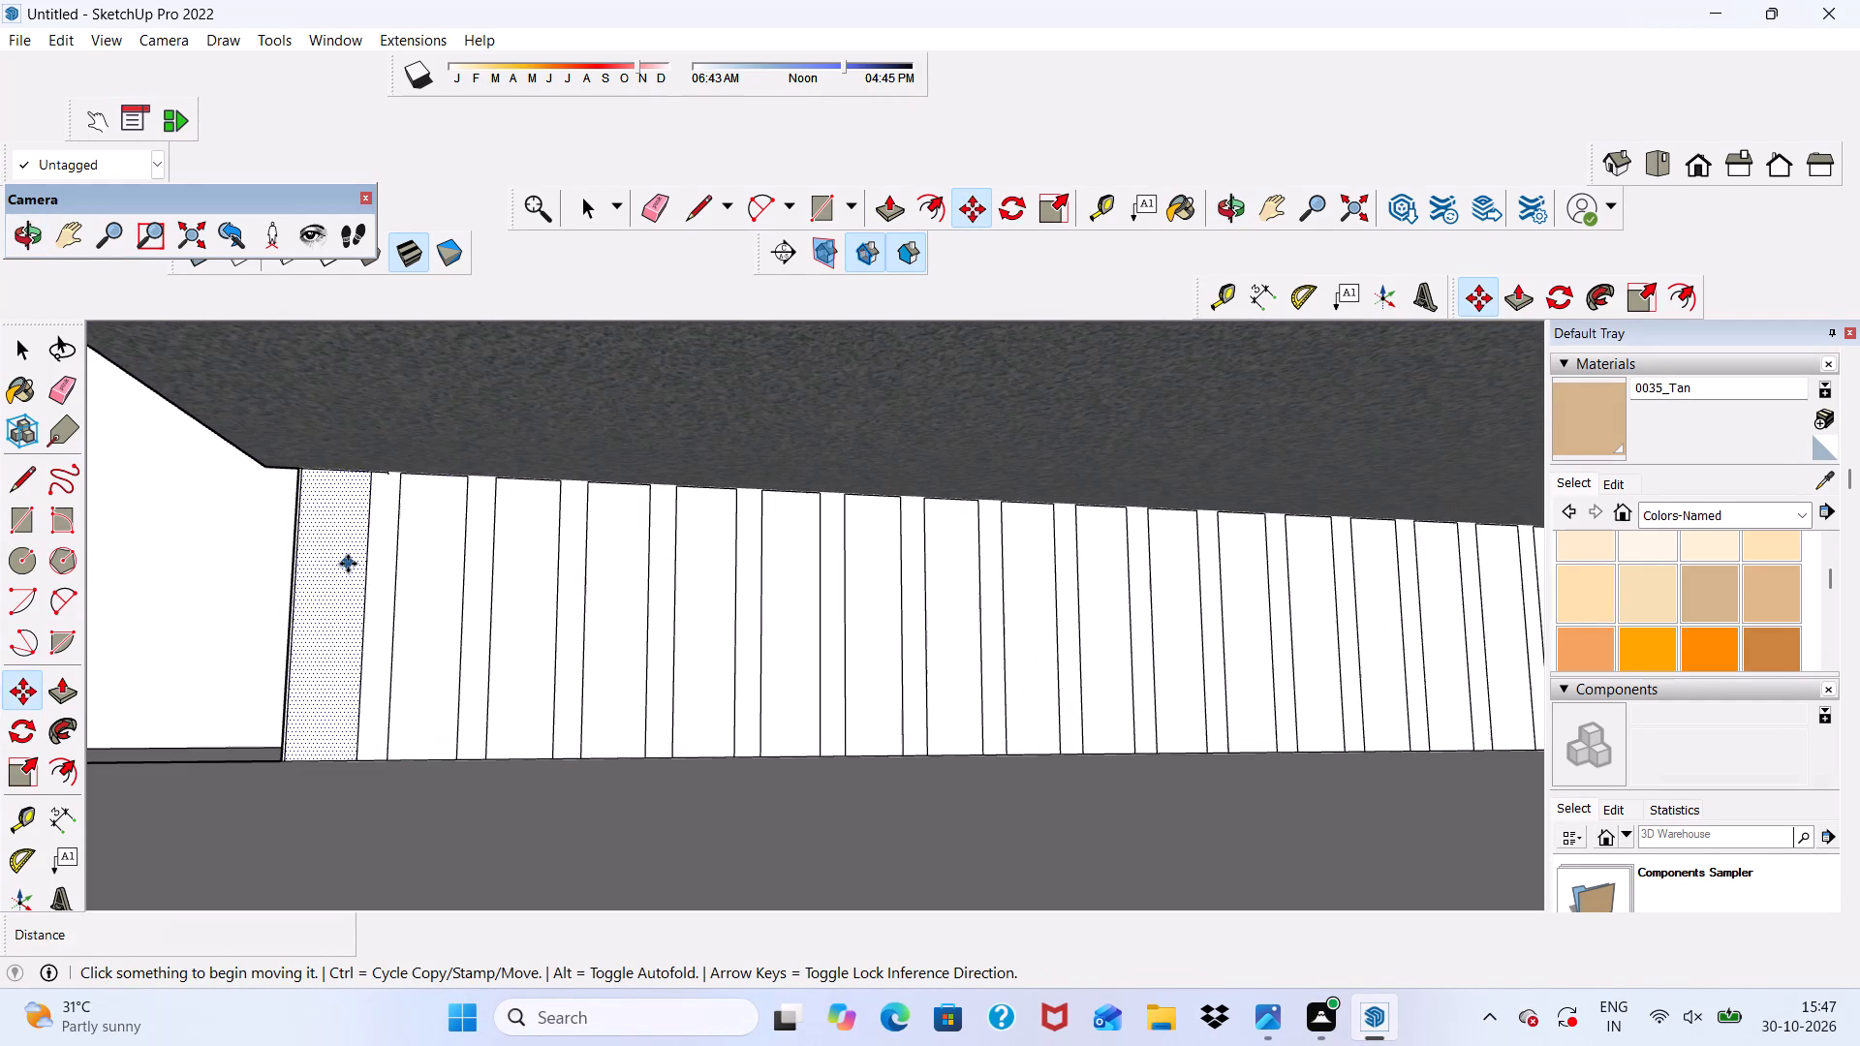
click(348, 564)
scroll(324, 566, down, 3)
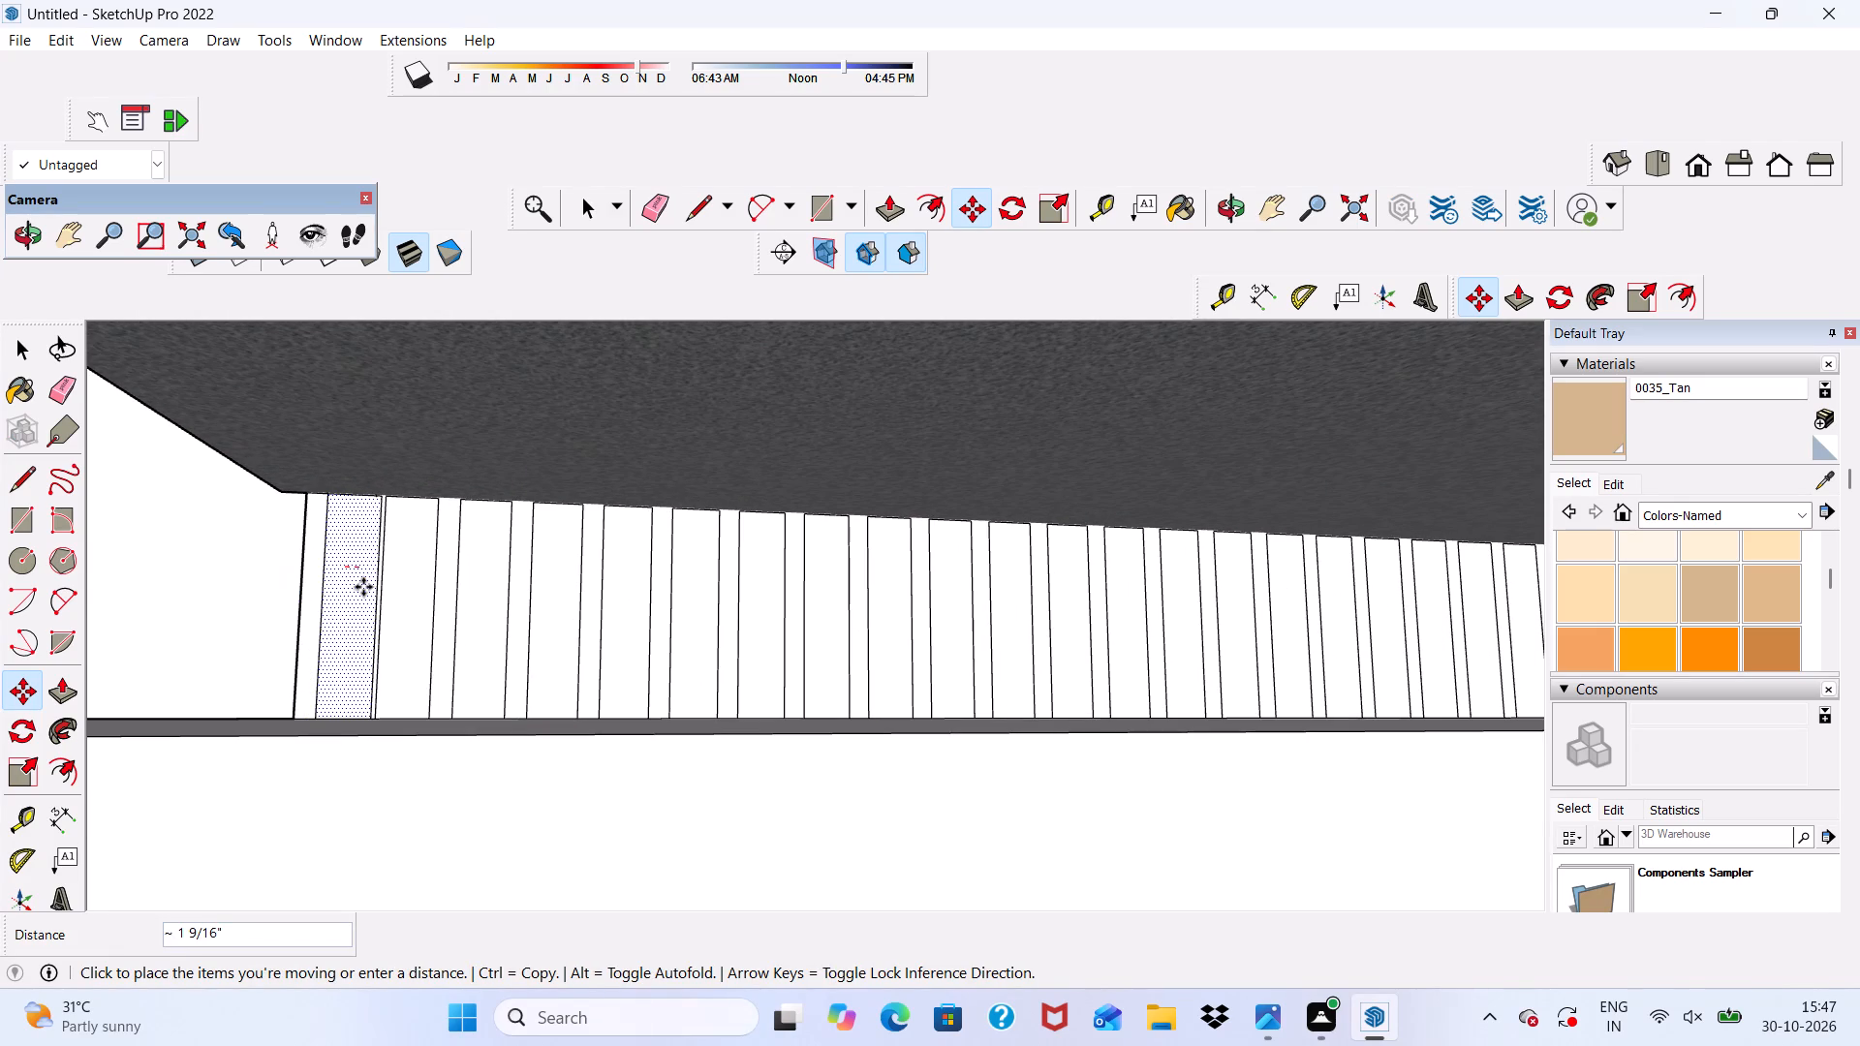
key(space)
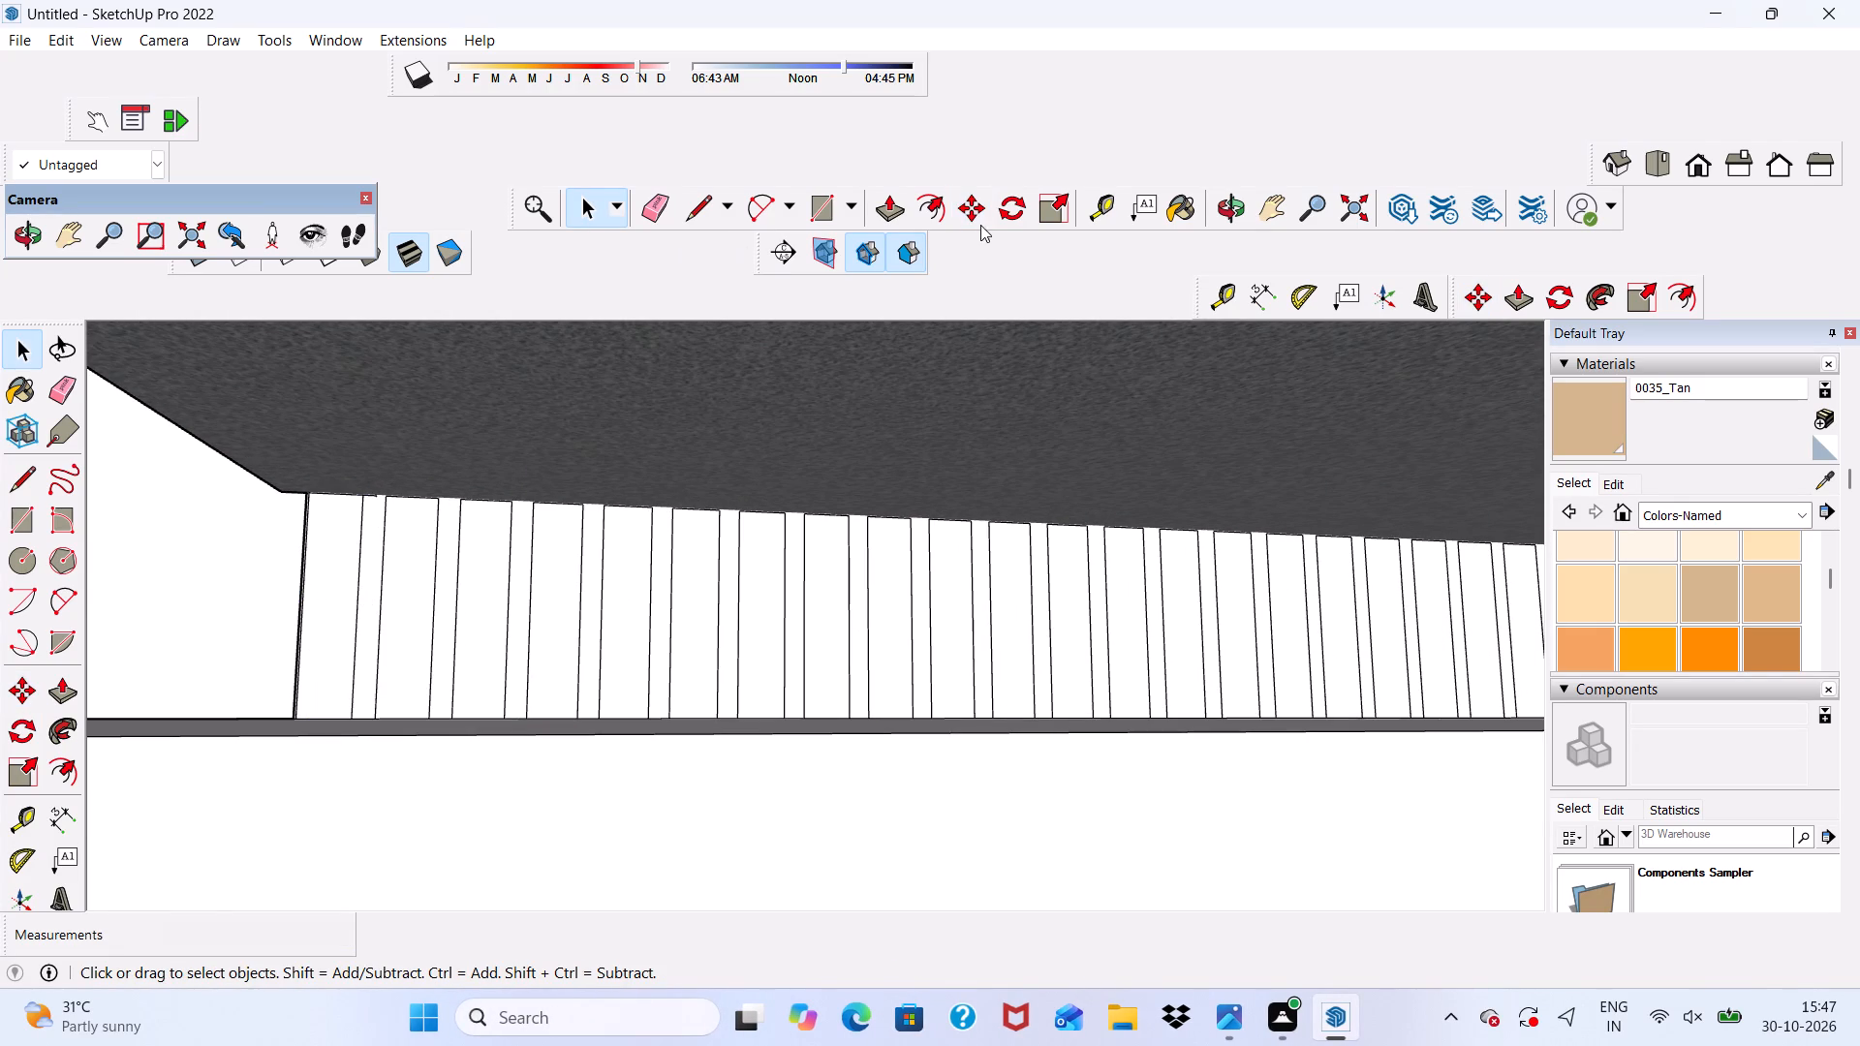
click(886, 201)
click(352, 568)
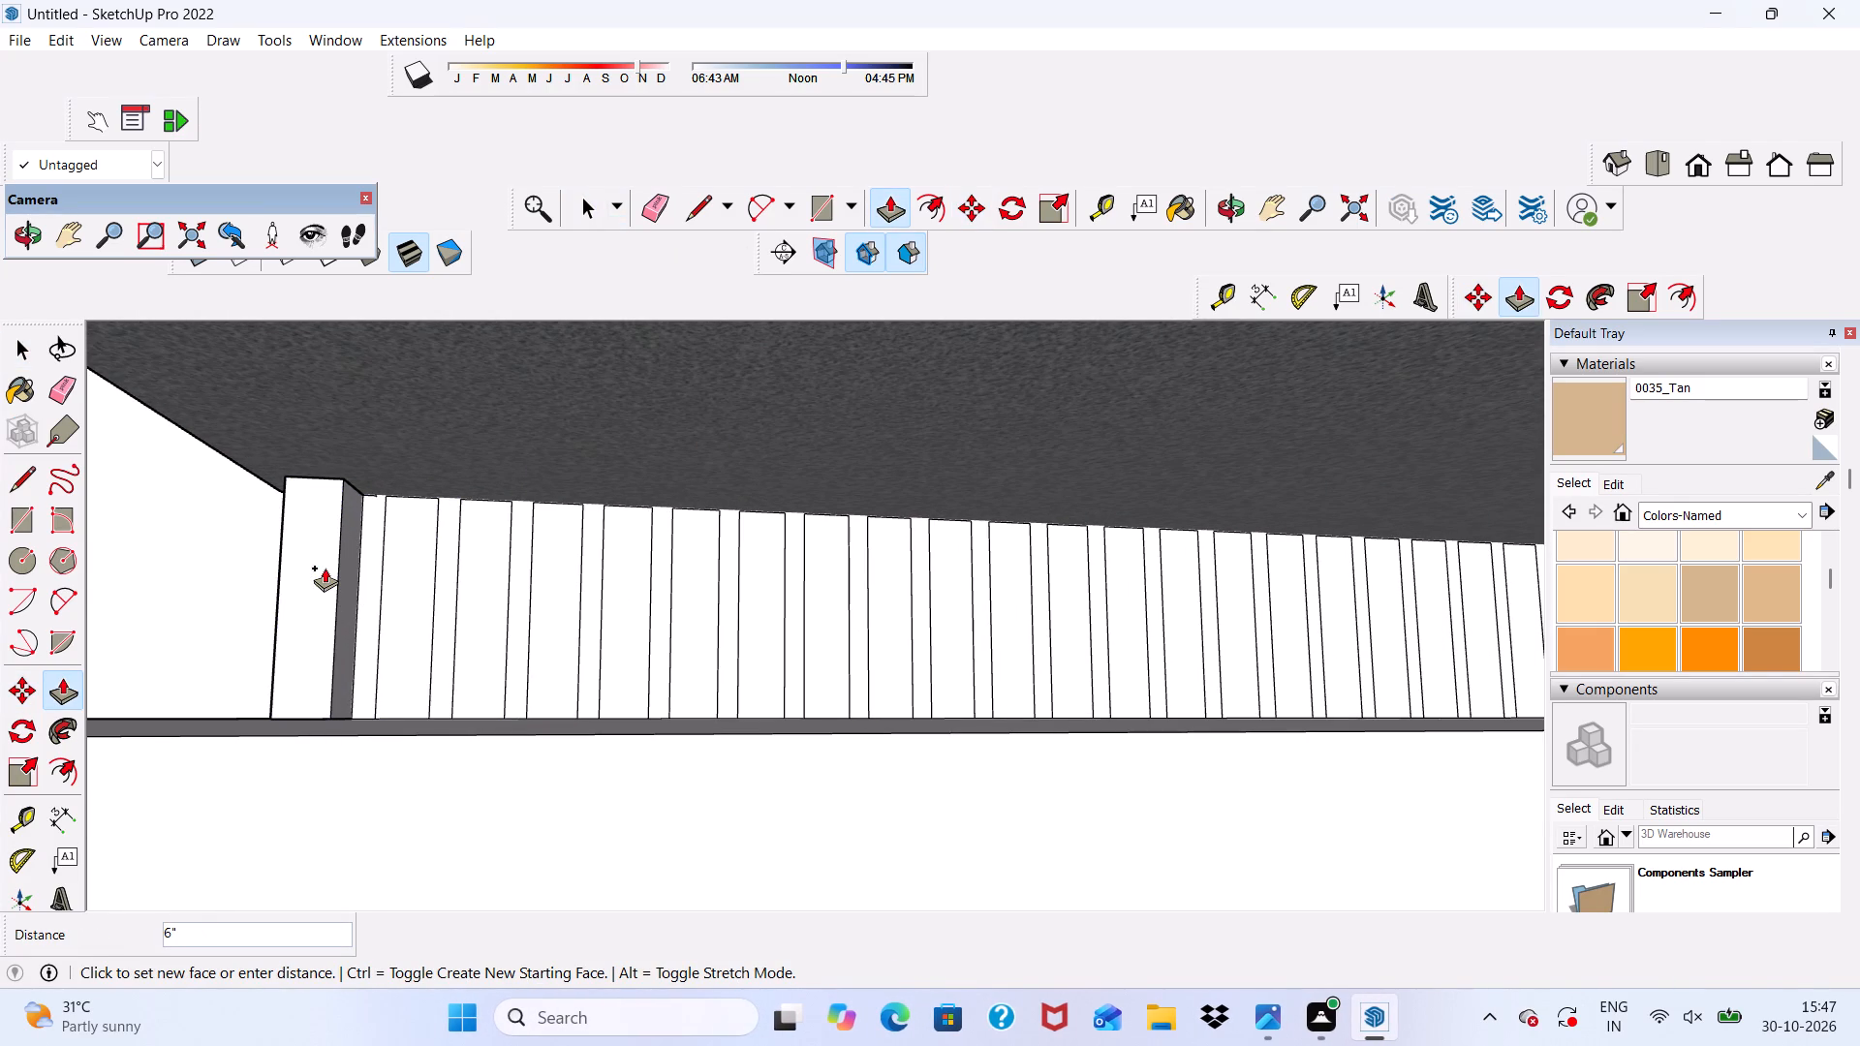
key(3)
key(shift+quotedbl)
key(Return)
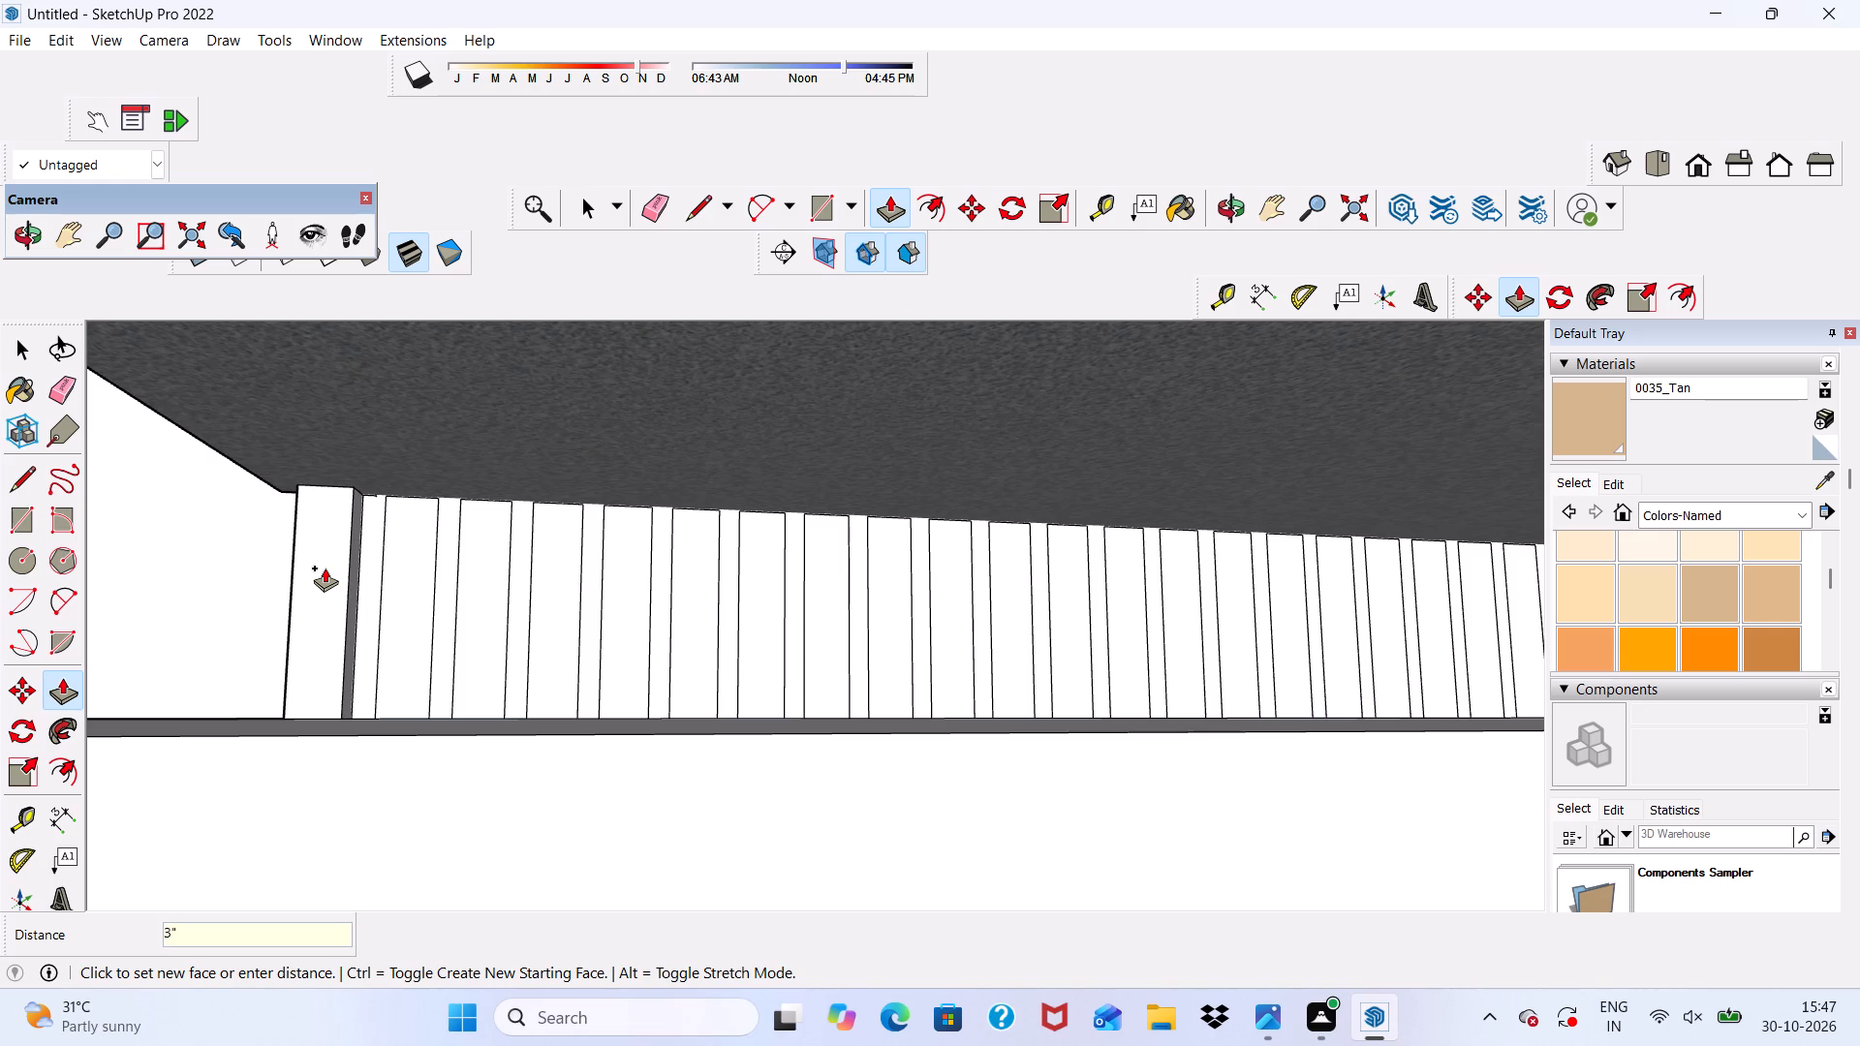
Push/Pull the second to fifth strips of the upper-wall row outward by 3", matching the depth of the first slat.
scroll(325, 568, up, 1)
scroll(463, 603, up, 4)
click(405, 586)
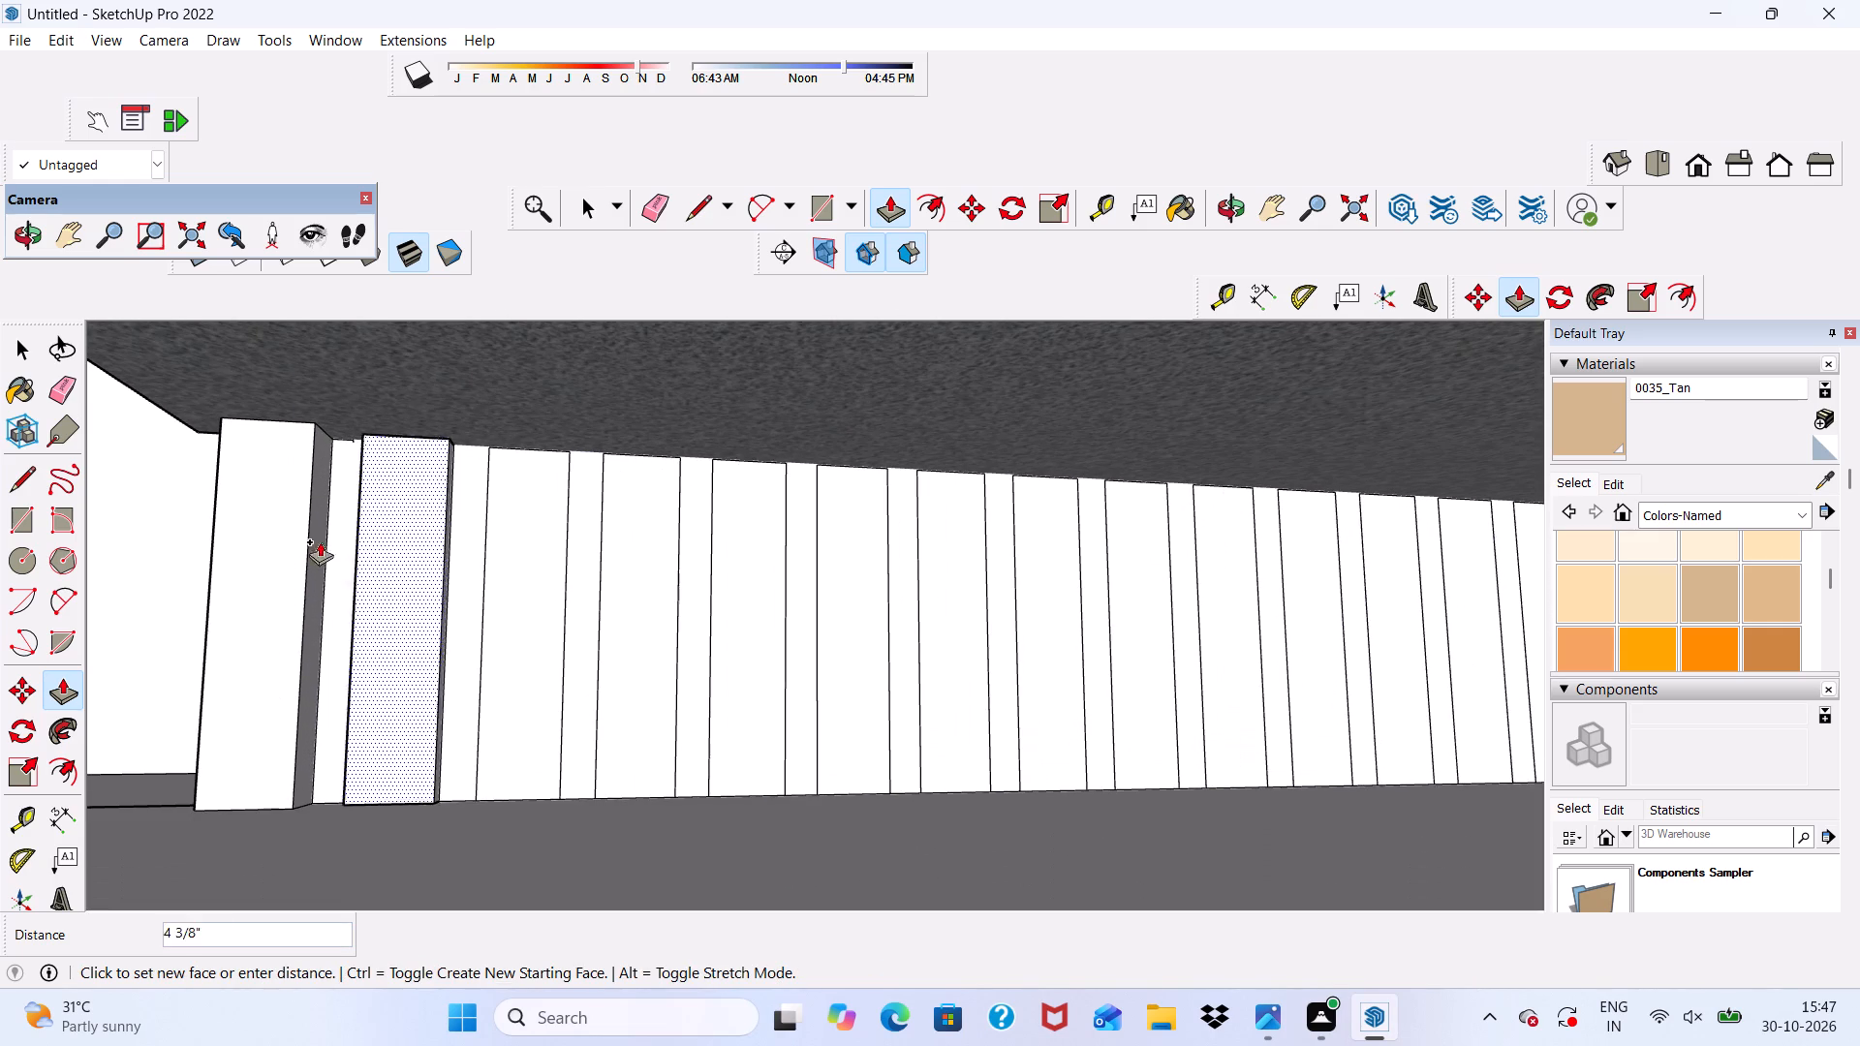
middle_drag(289, 530, 450, 630)
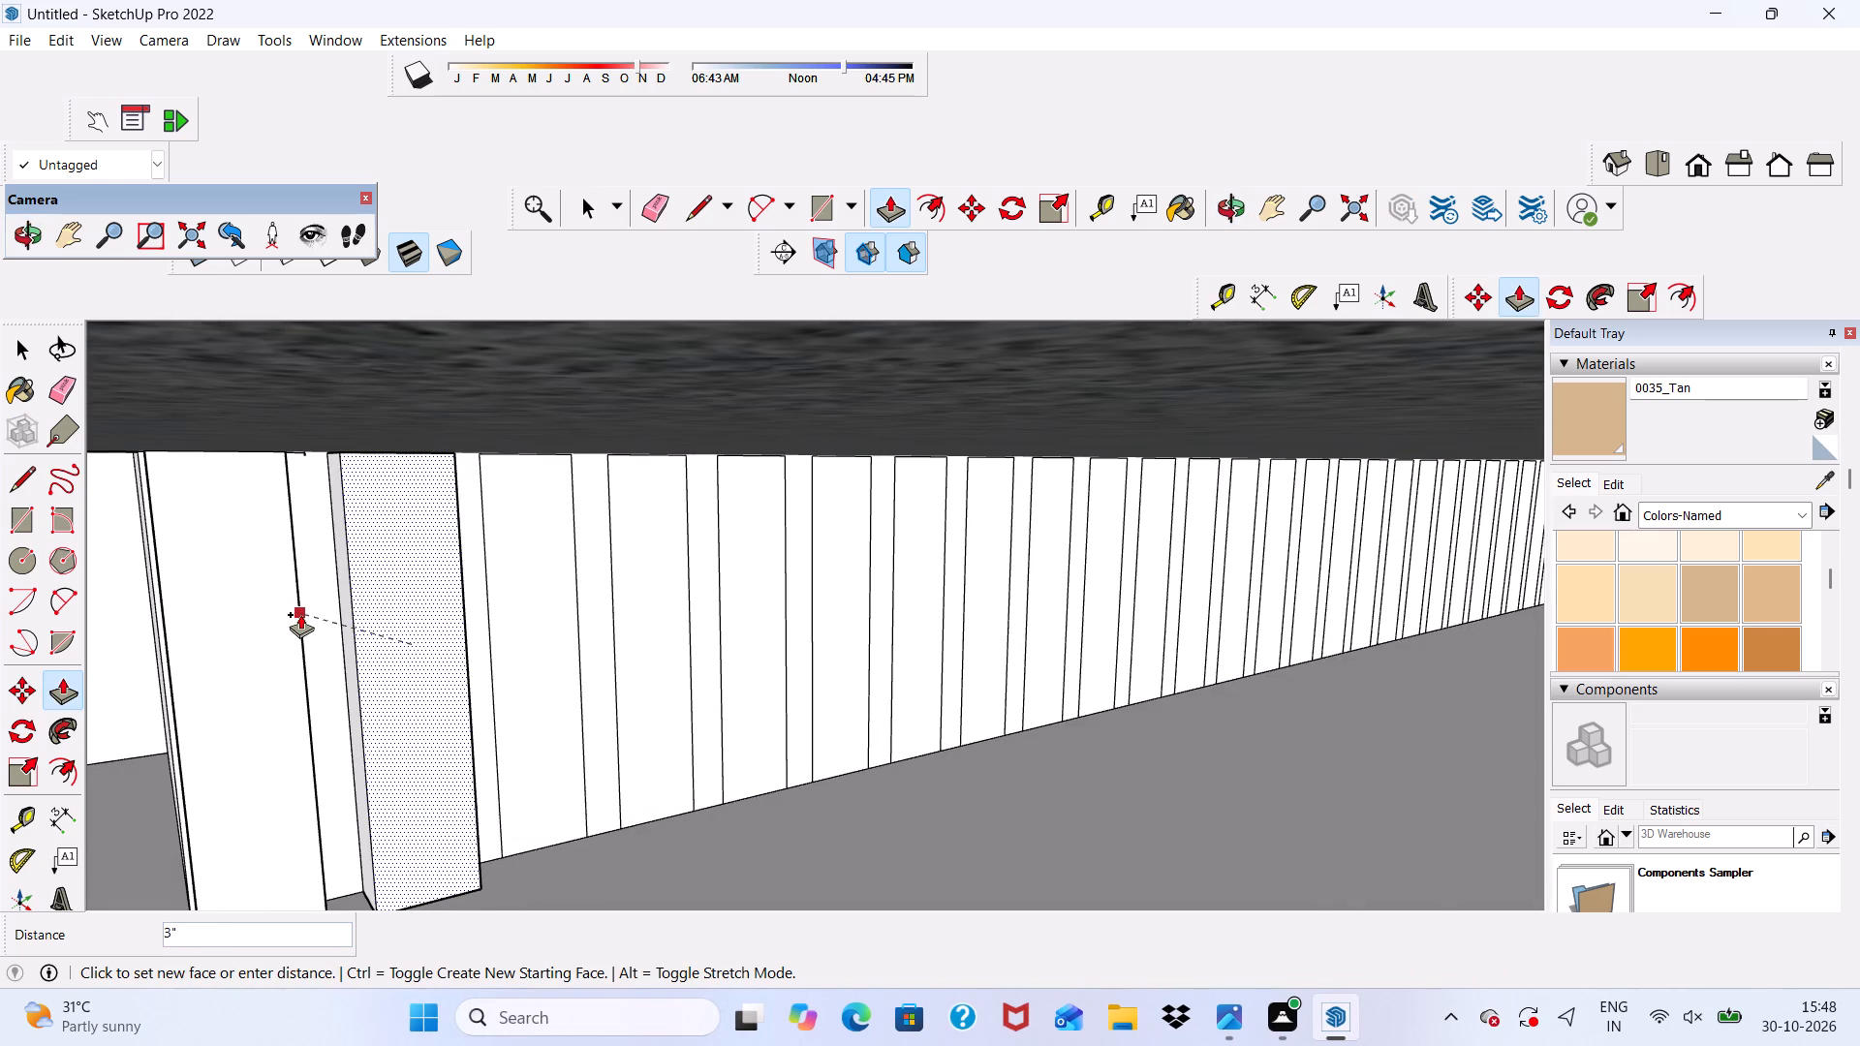
click(300, 614)
scroll(530, 658, up, 1)
click(530, 658)
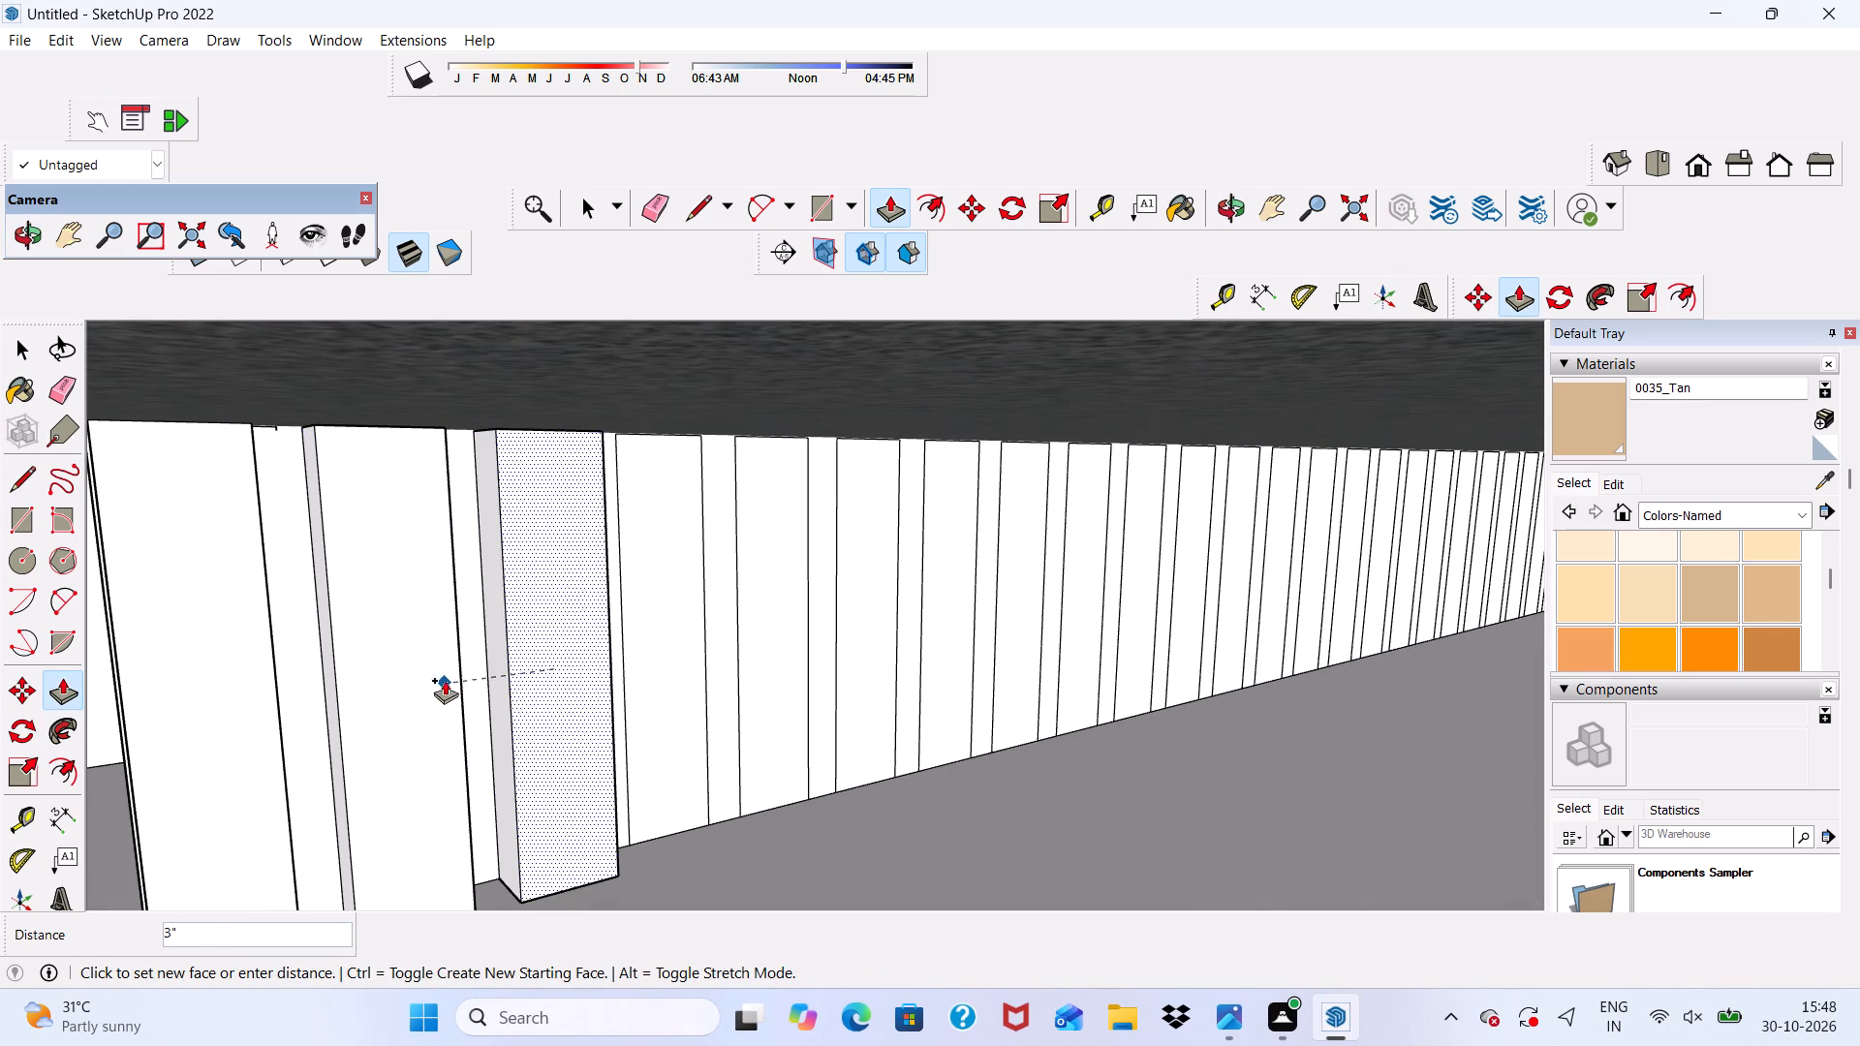
click(455, 653)
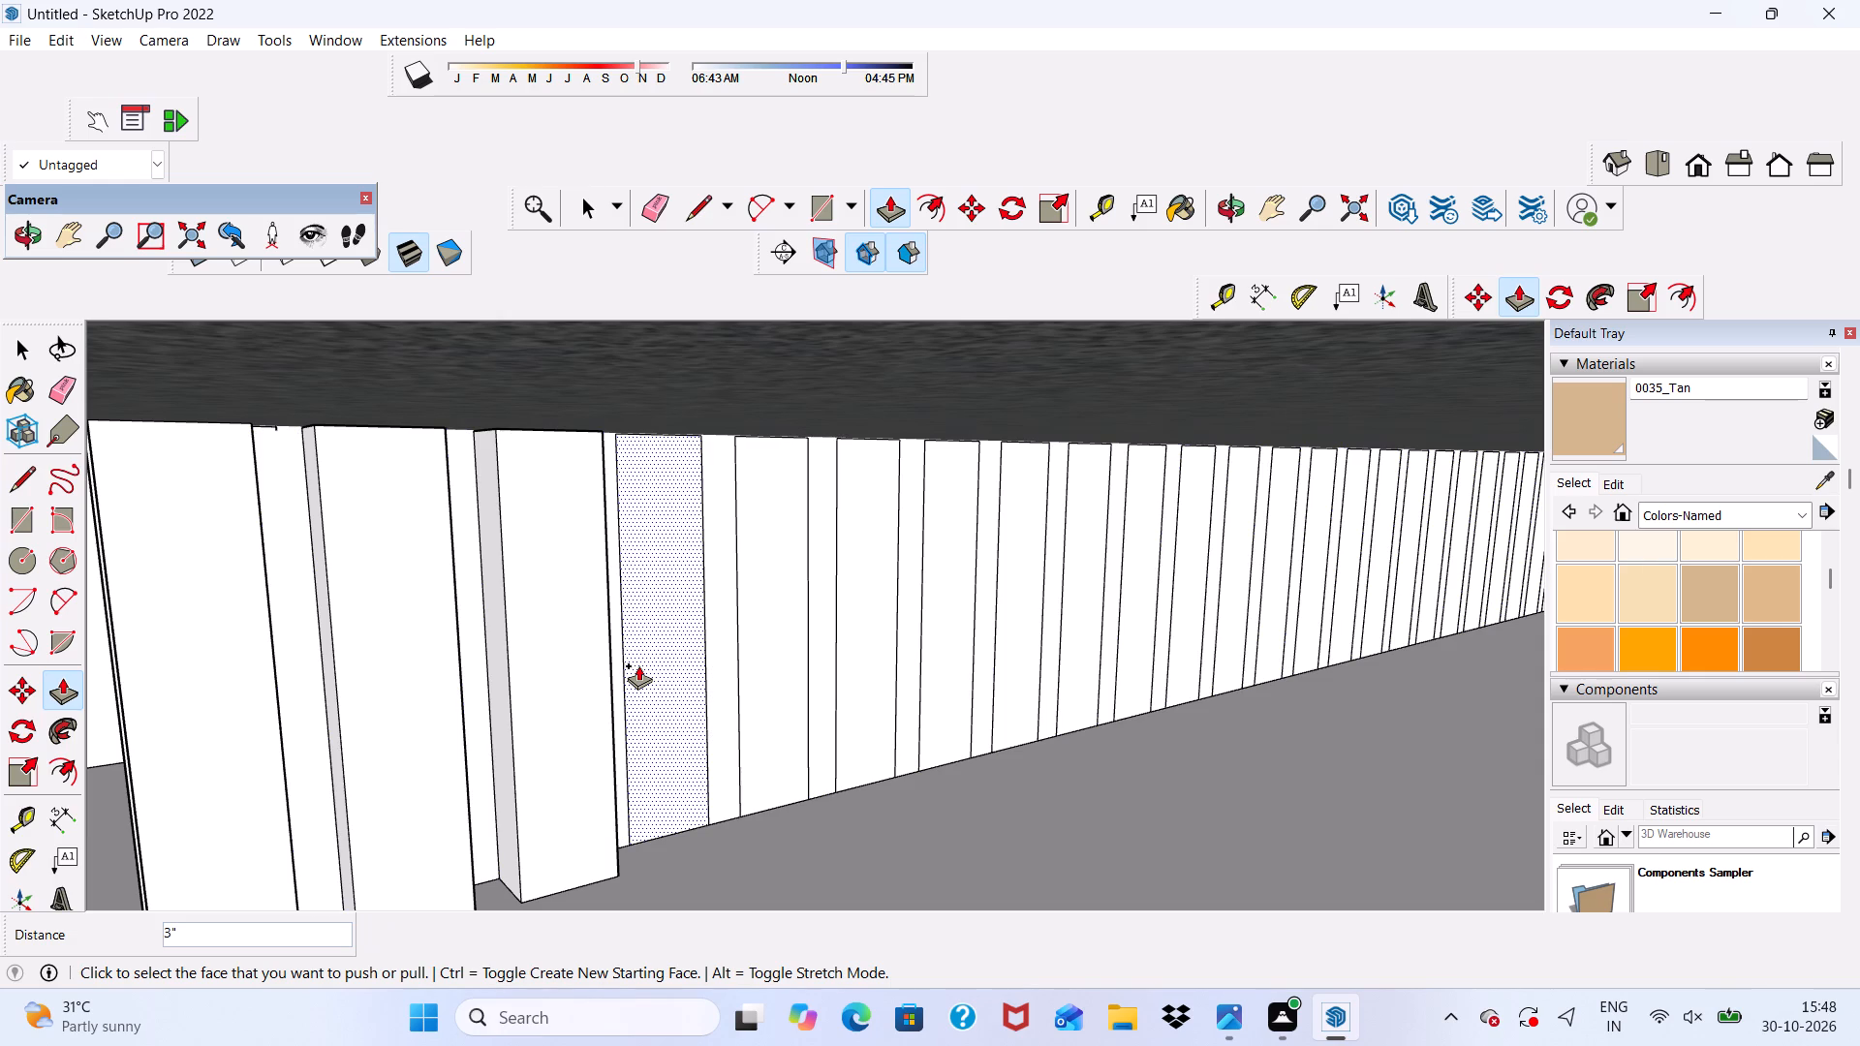
click(638, 665)
scroll(635, 725, up, 4)
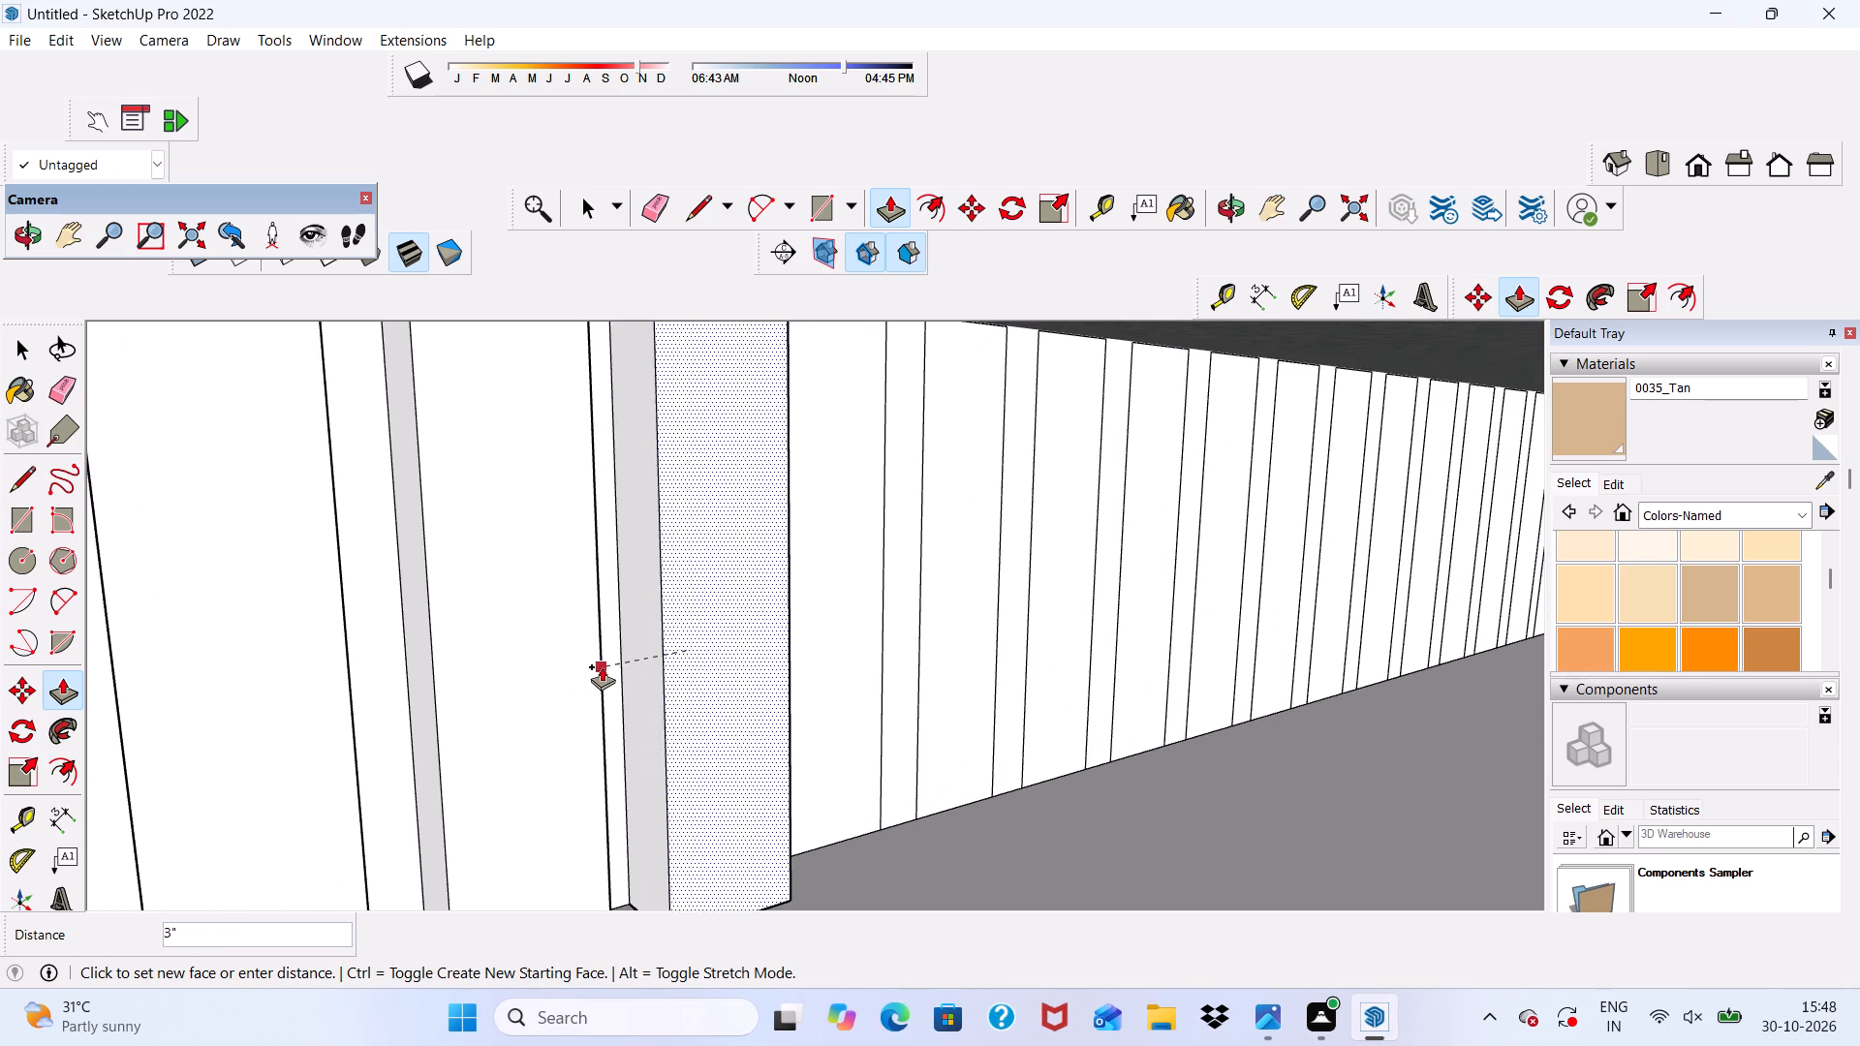
click(602, 666)
click(840, 646)
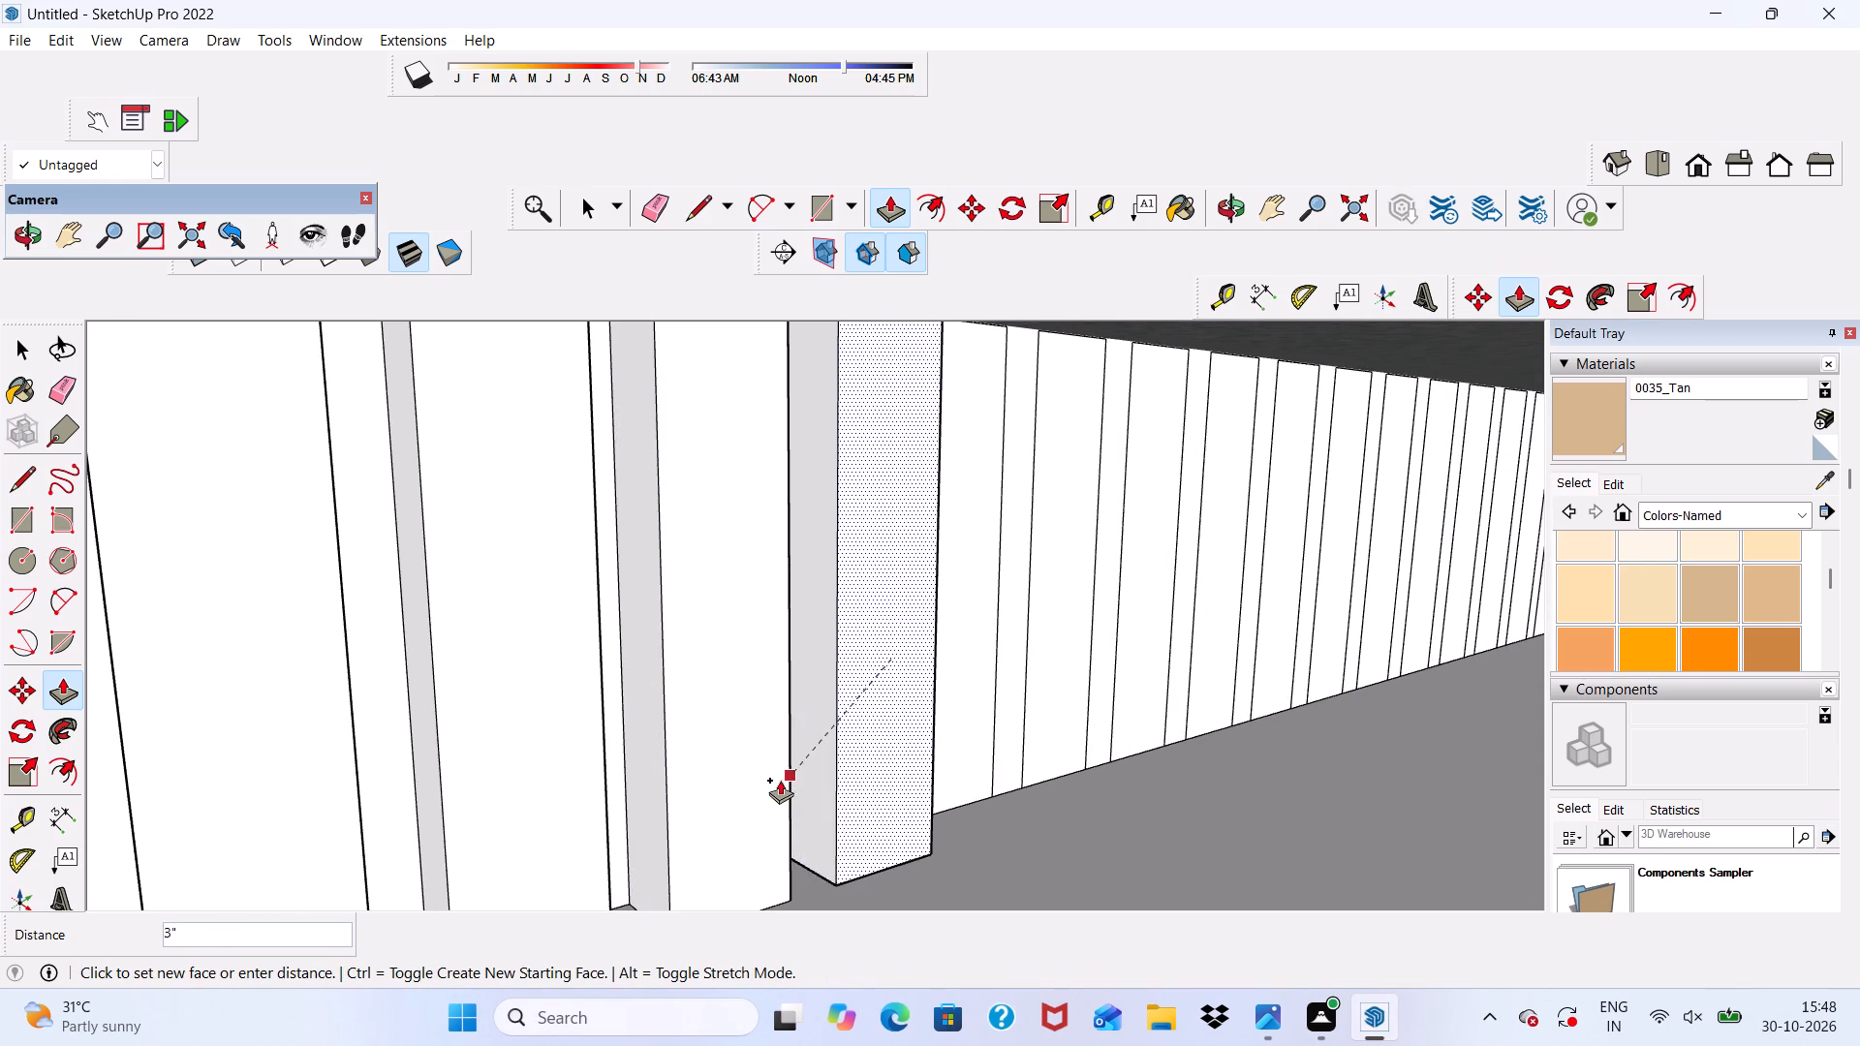
click(789, 758)
Push/Pull the sixth and seventh strips of the upper-wall row outward by 3", level with the finished slats.
scroll(408, 643, down, 5)
middle_drag(864, 650, 772, 662)
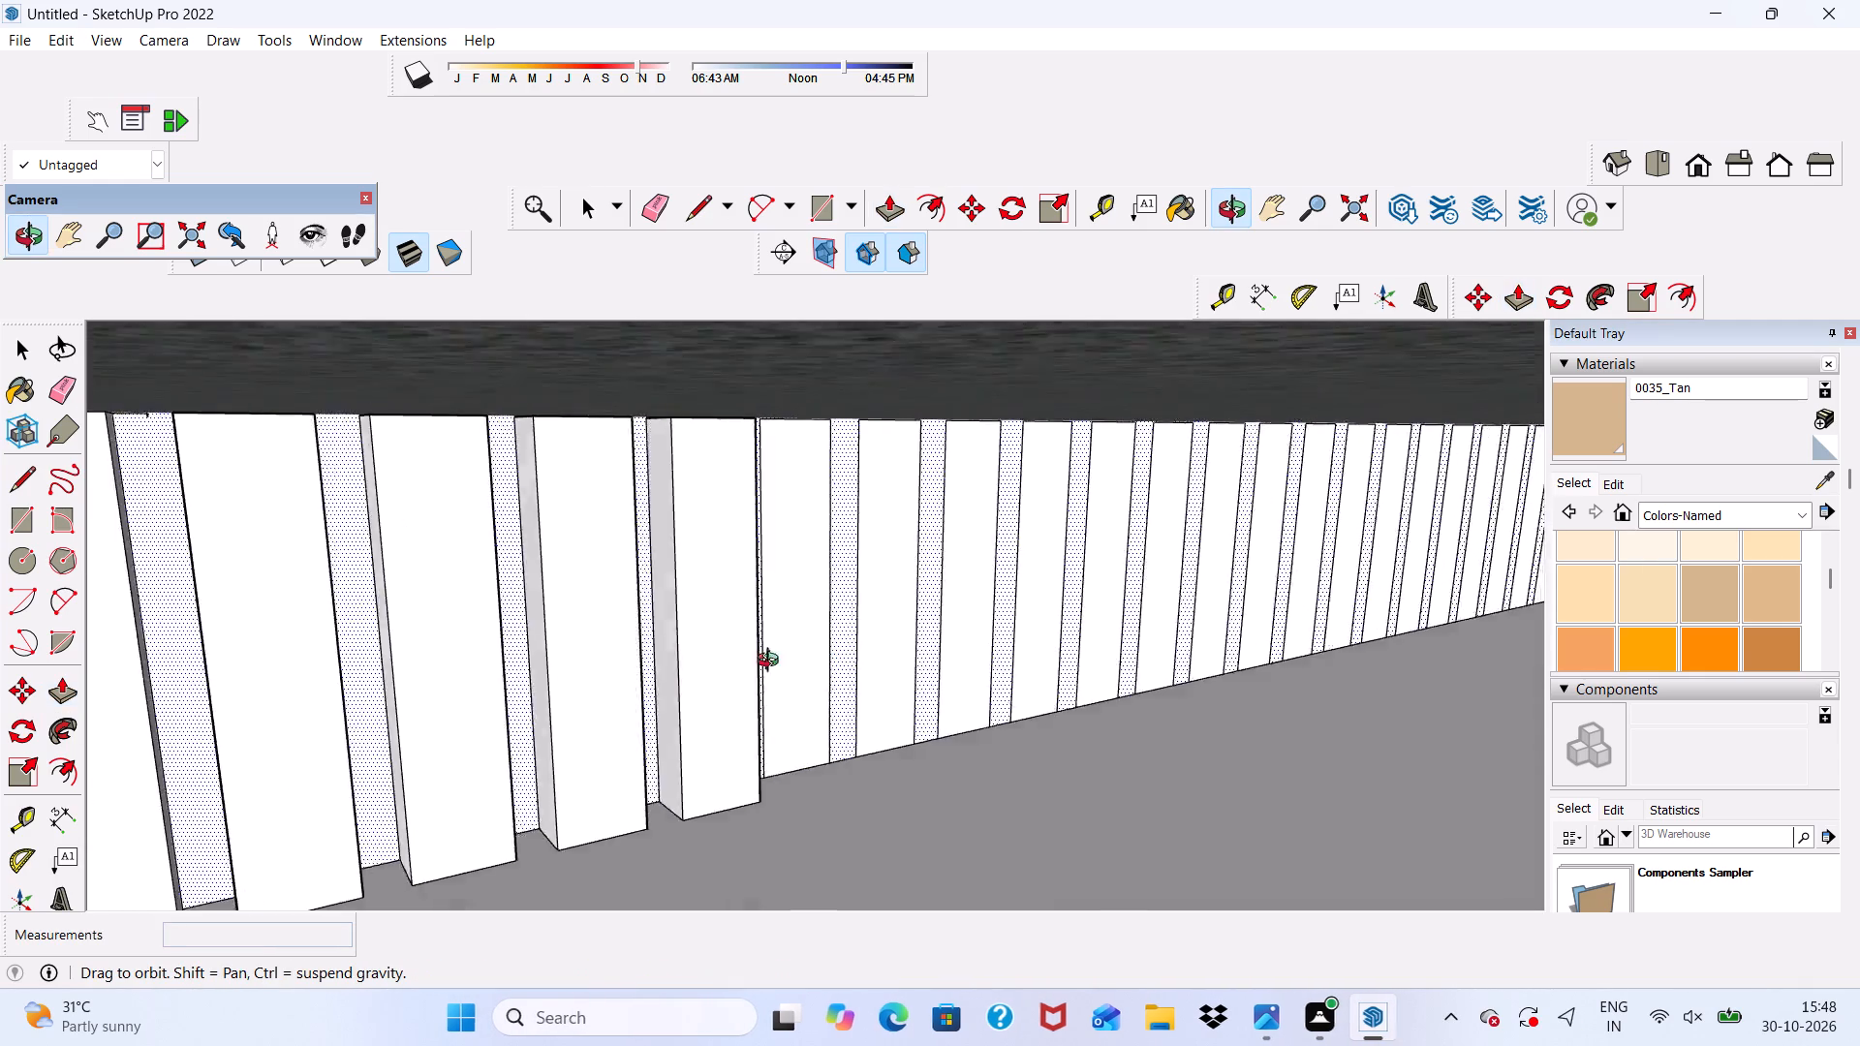
middle_drag(772, 662, 663, 661)
click(666, 600)
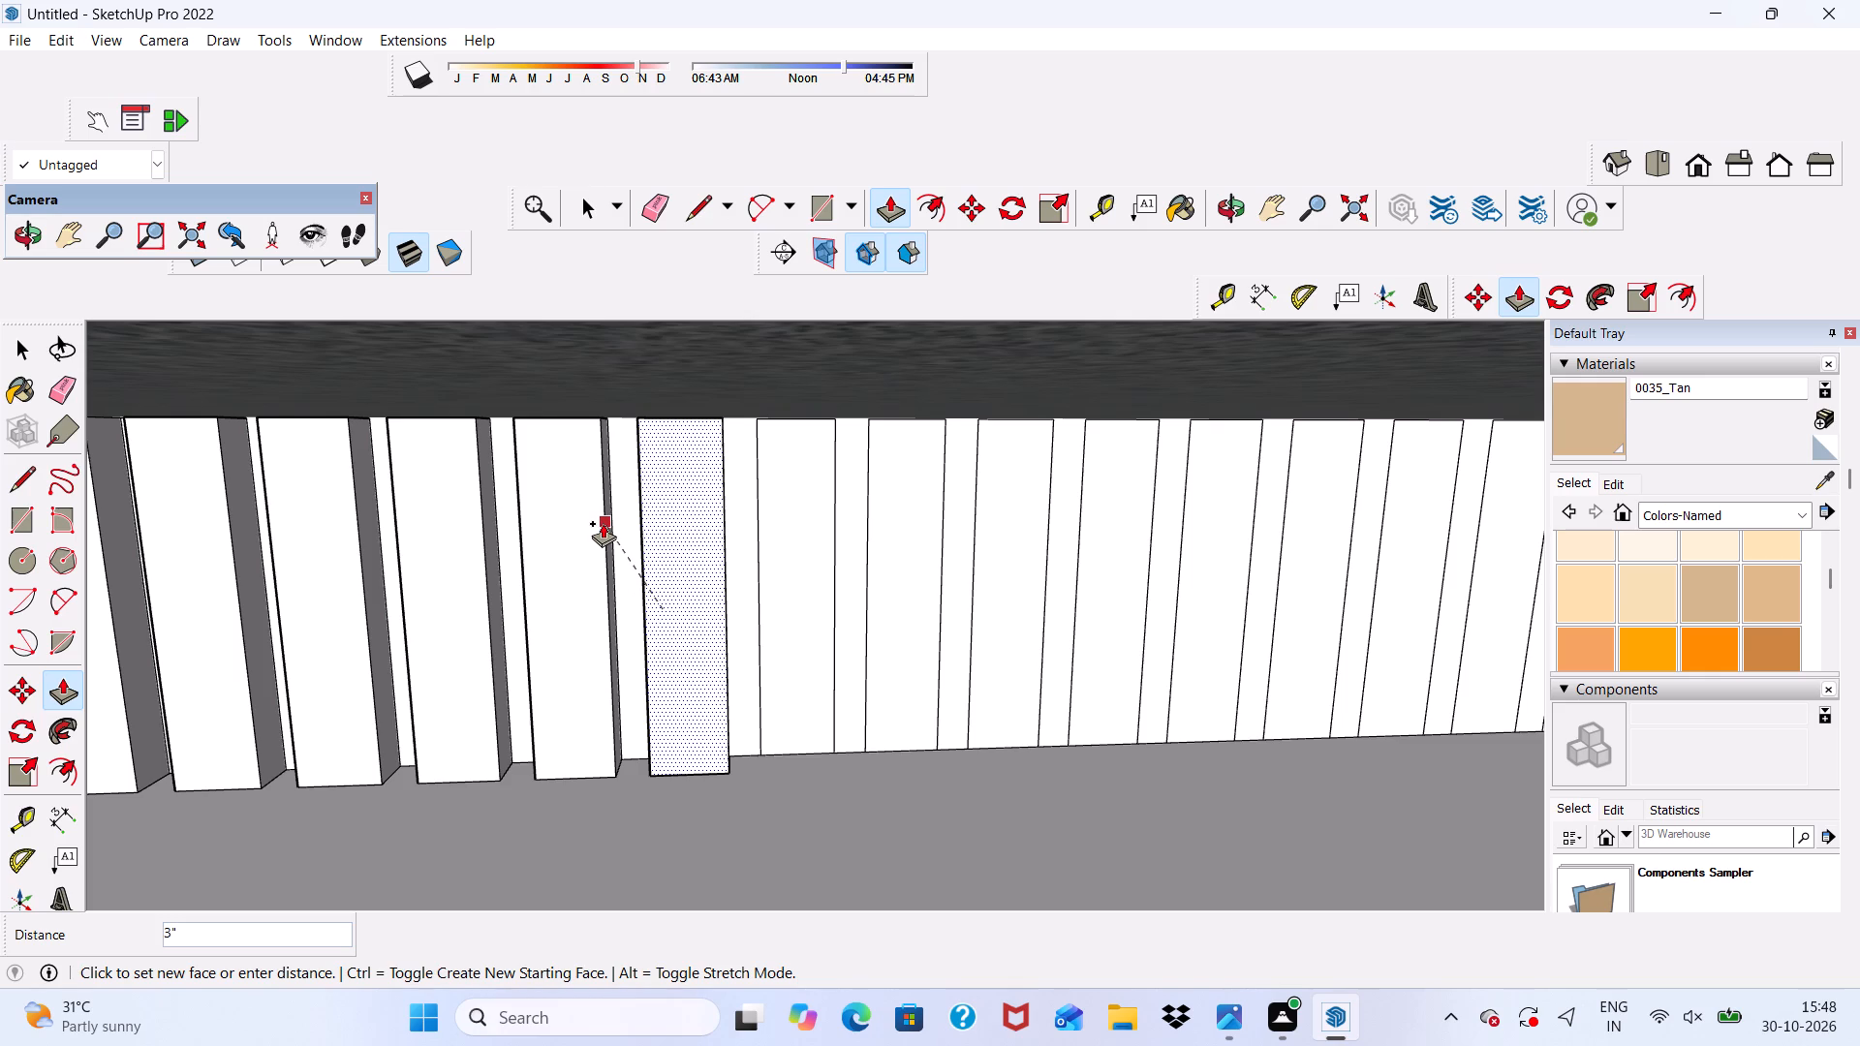
click(603, 522)
click(809, 633)
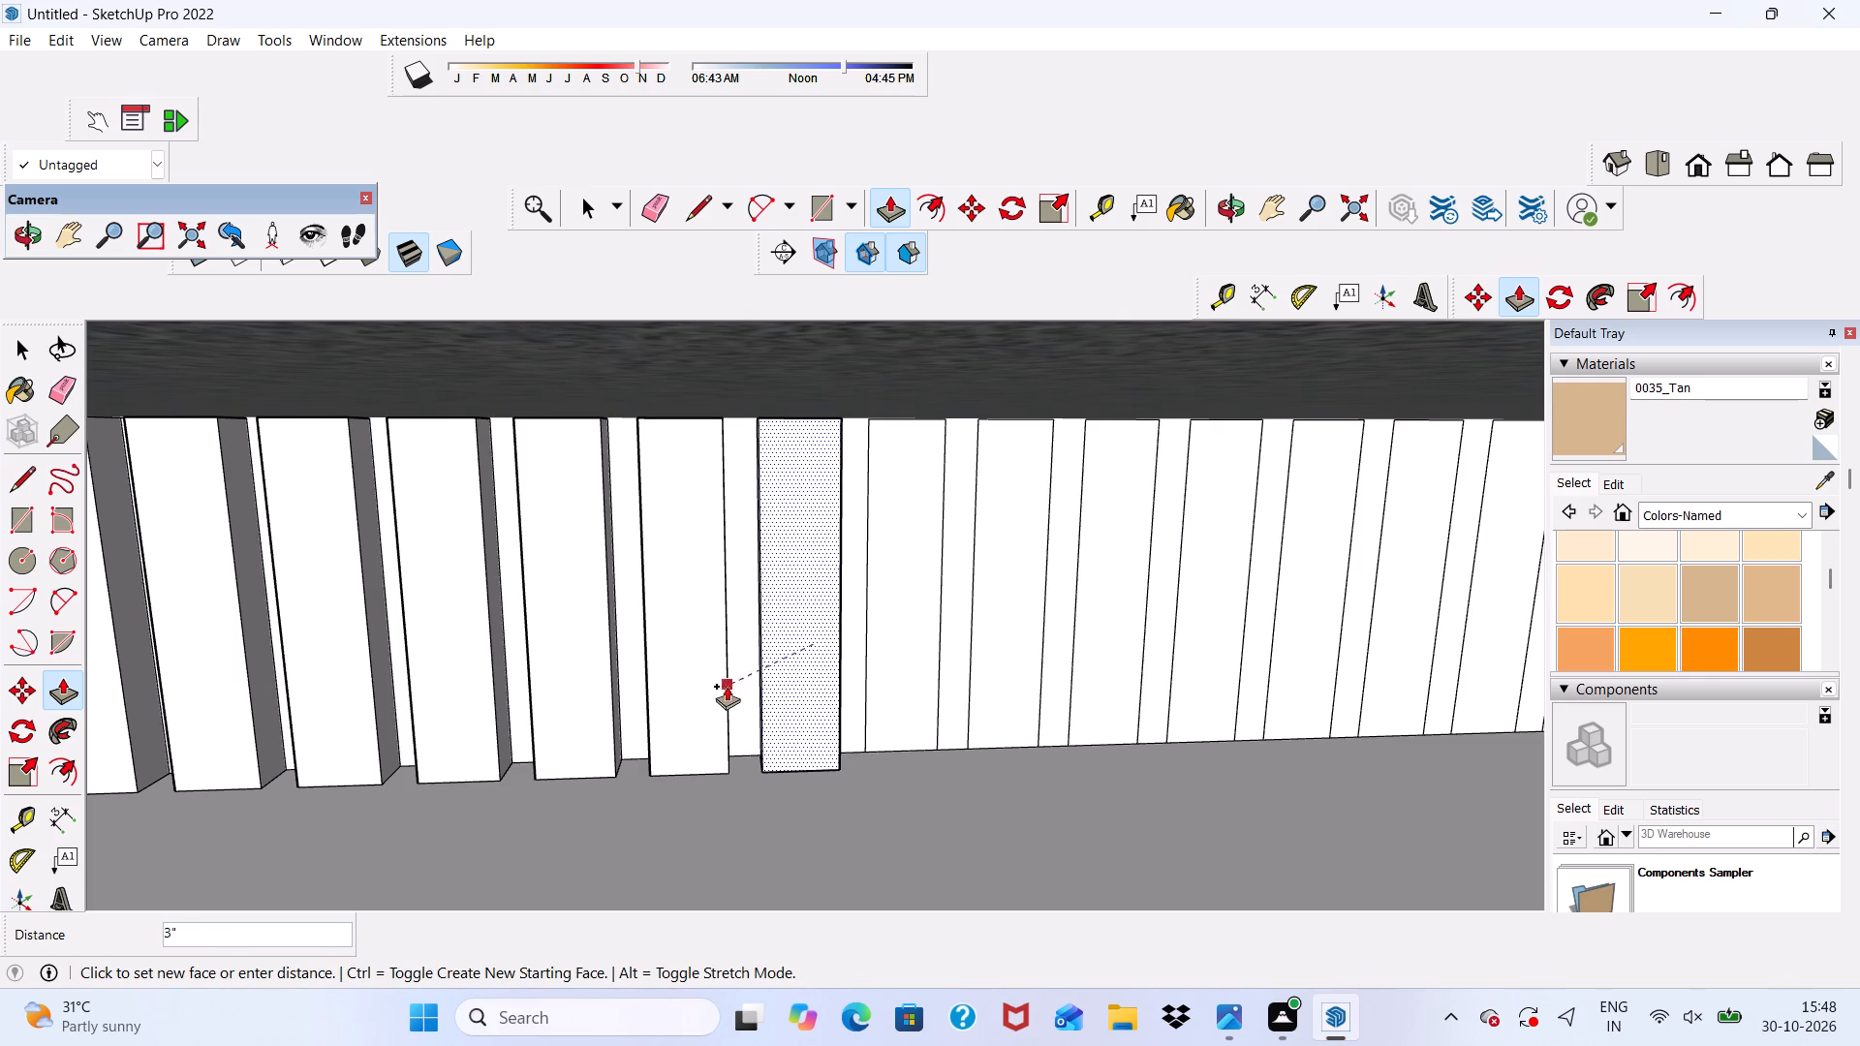
click(728, 664)
Examine the upper-wall slat row and the whole facade from the front view.
scroll(590, 631, down, 4)
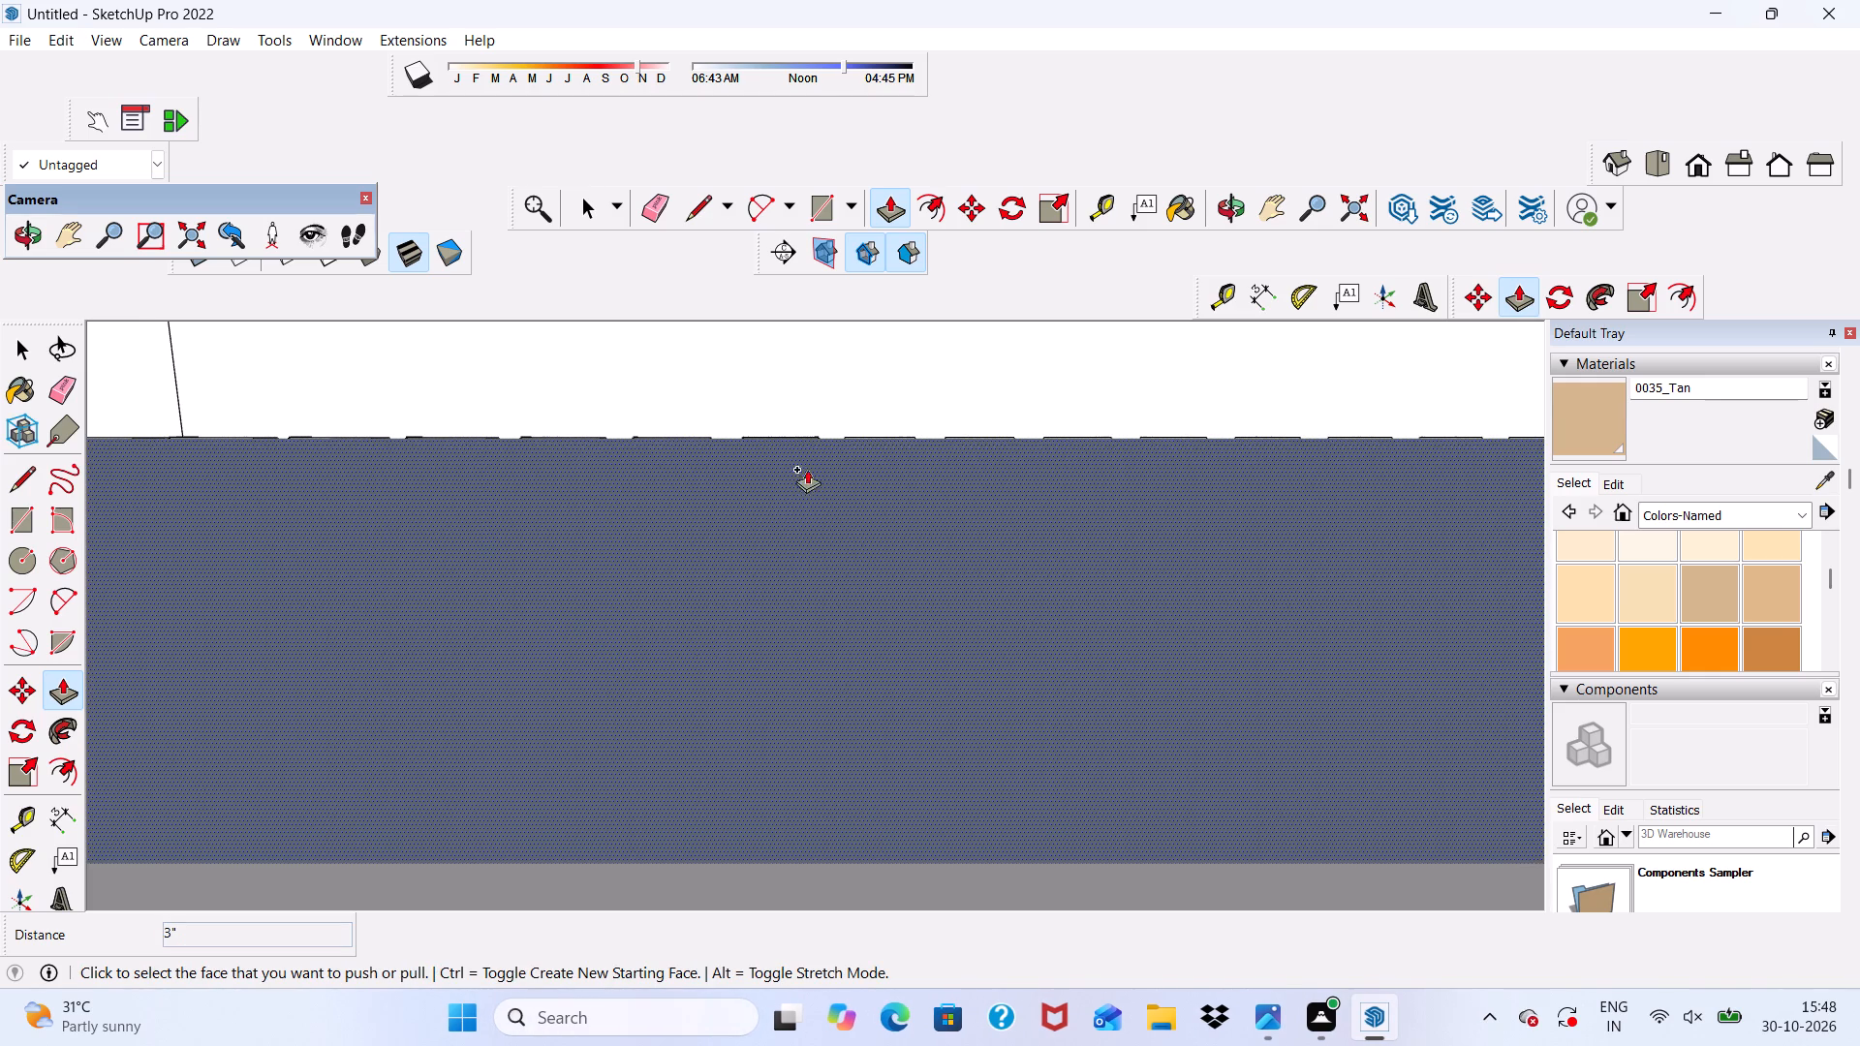
scroll(776, 441, down, 20)
scroll(776, 441, down, 13)
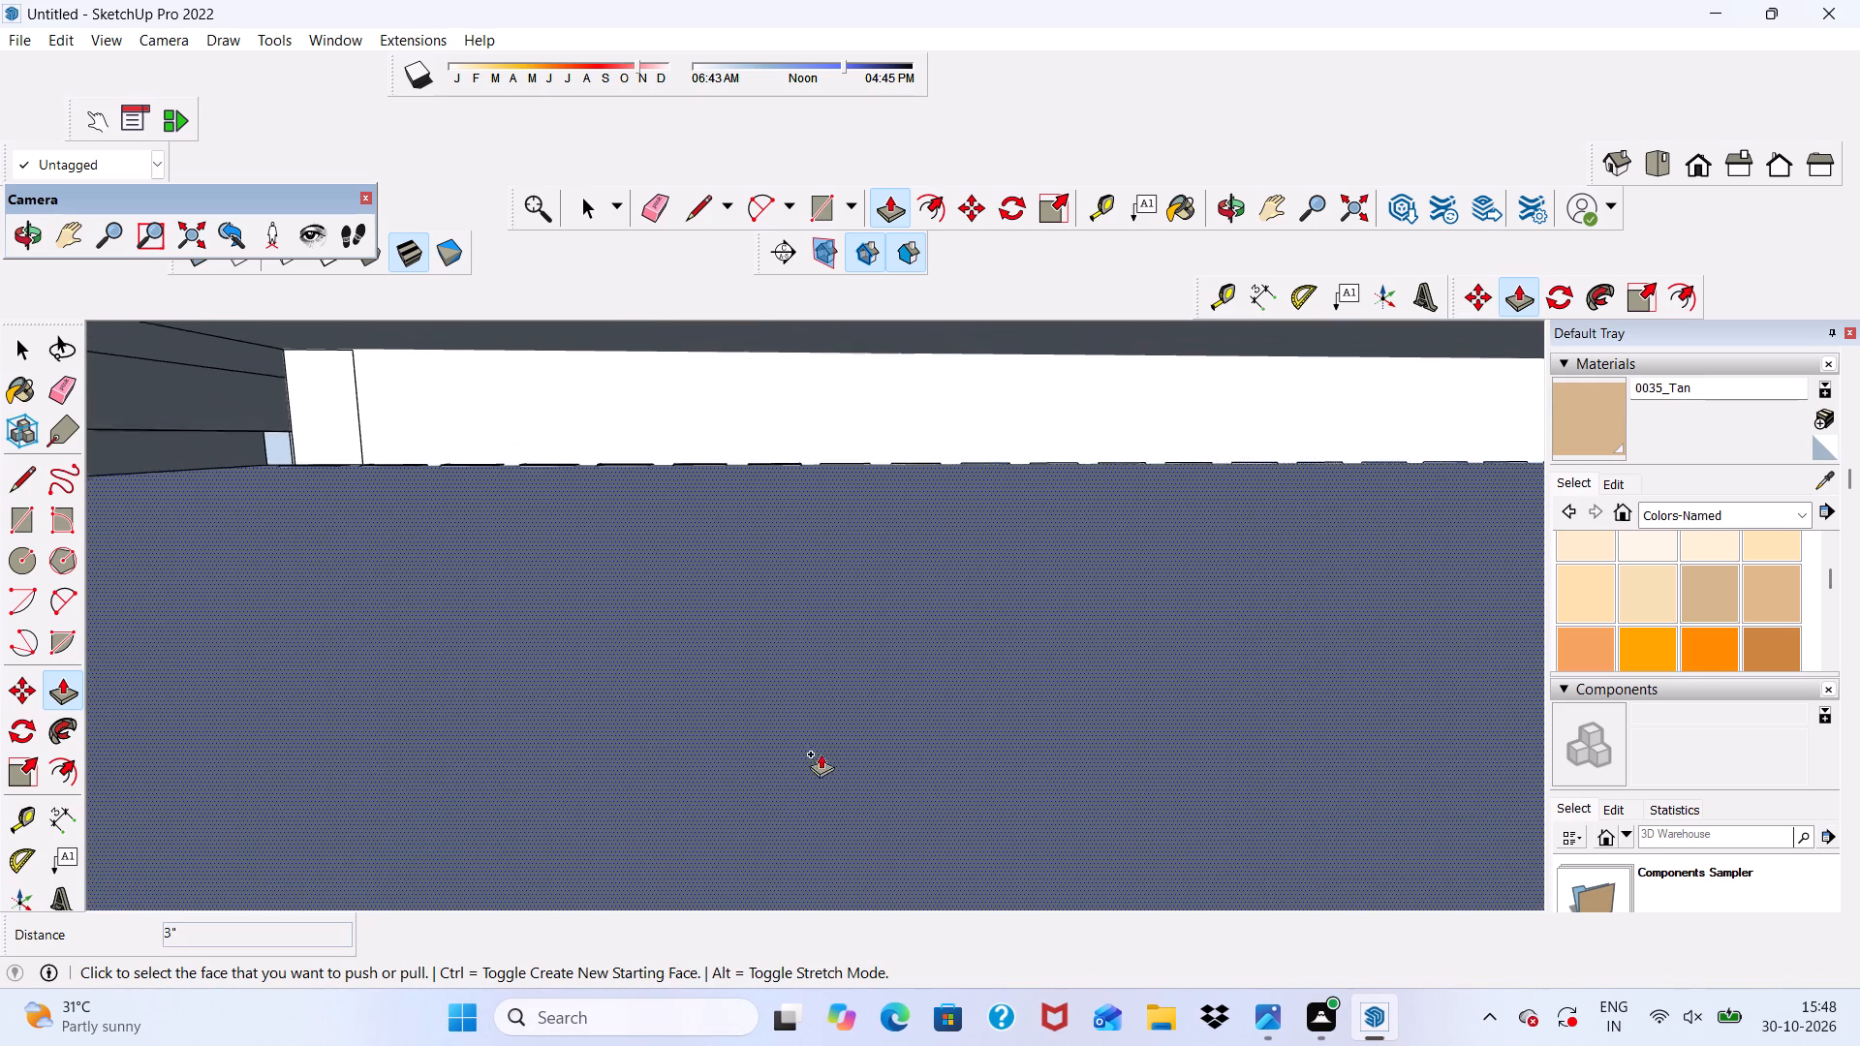
scroll(821, 754, down, 1)
click(1695, 159)
scroll(1099, 404, down, 7)
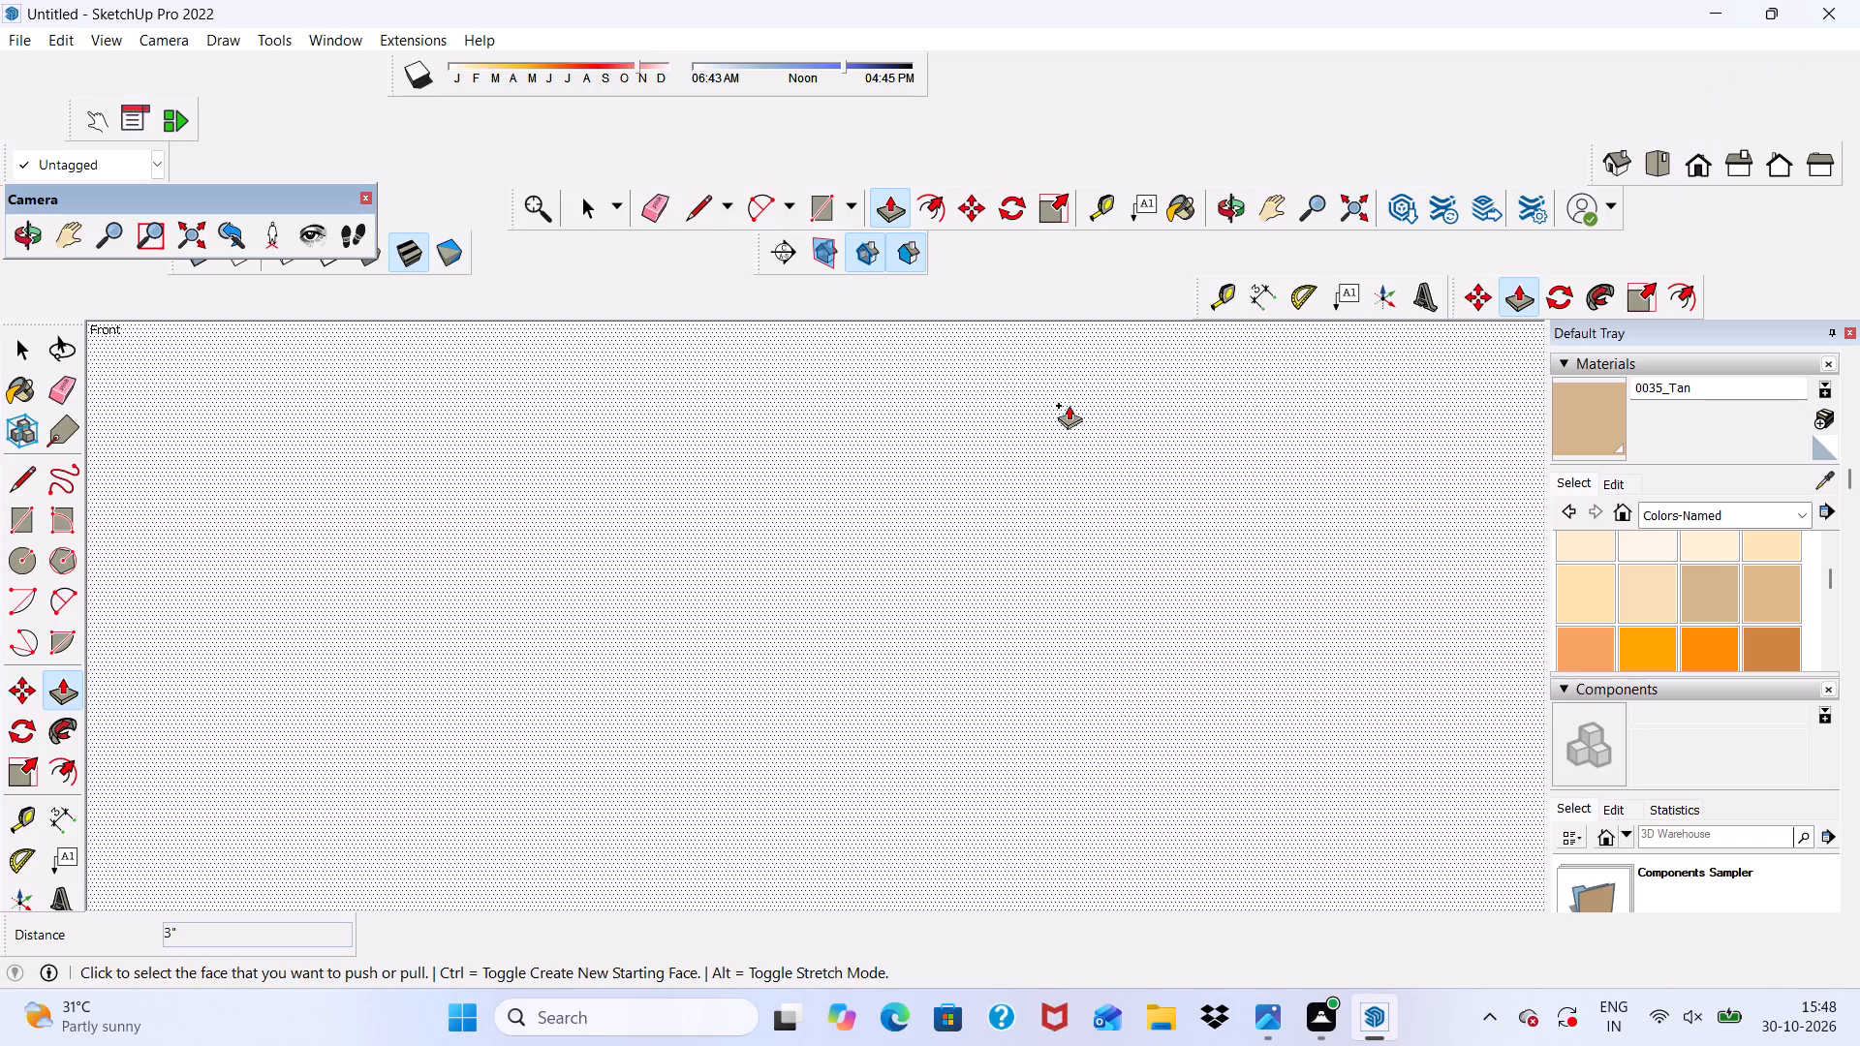
scroll(1069, 405, down, 20)
scroll(1069, 405, down, 17)
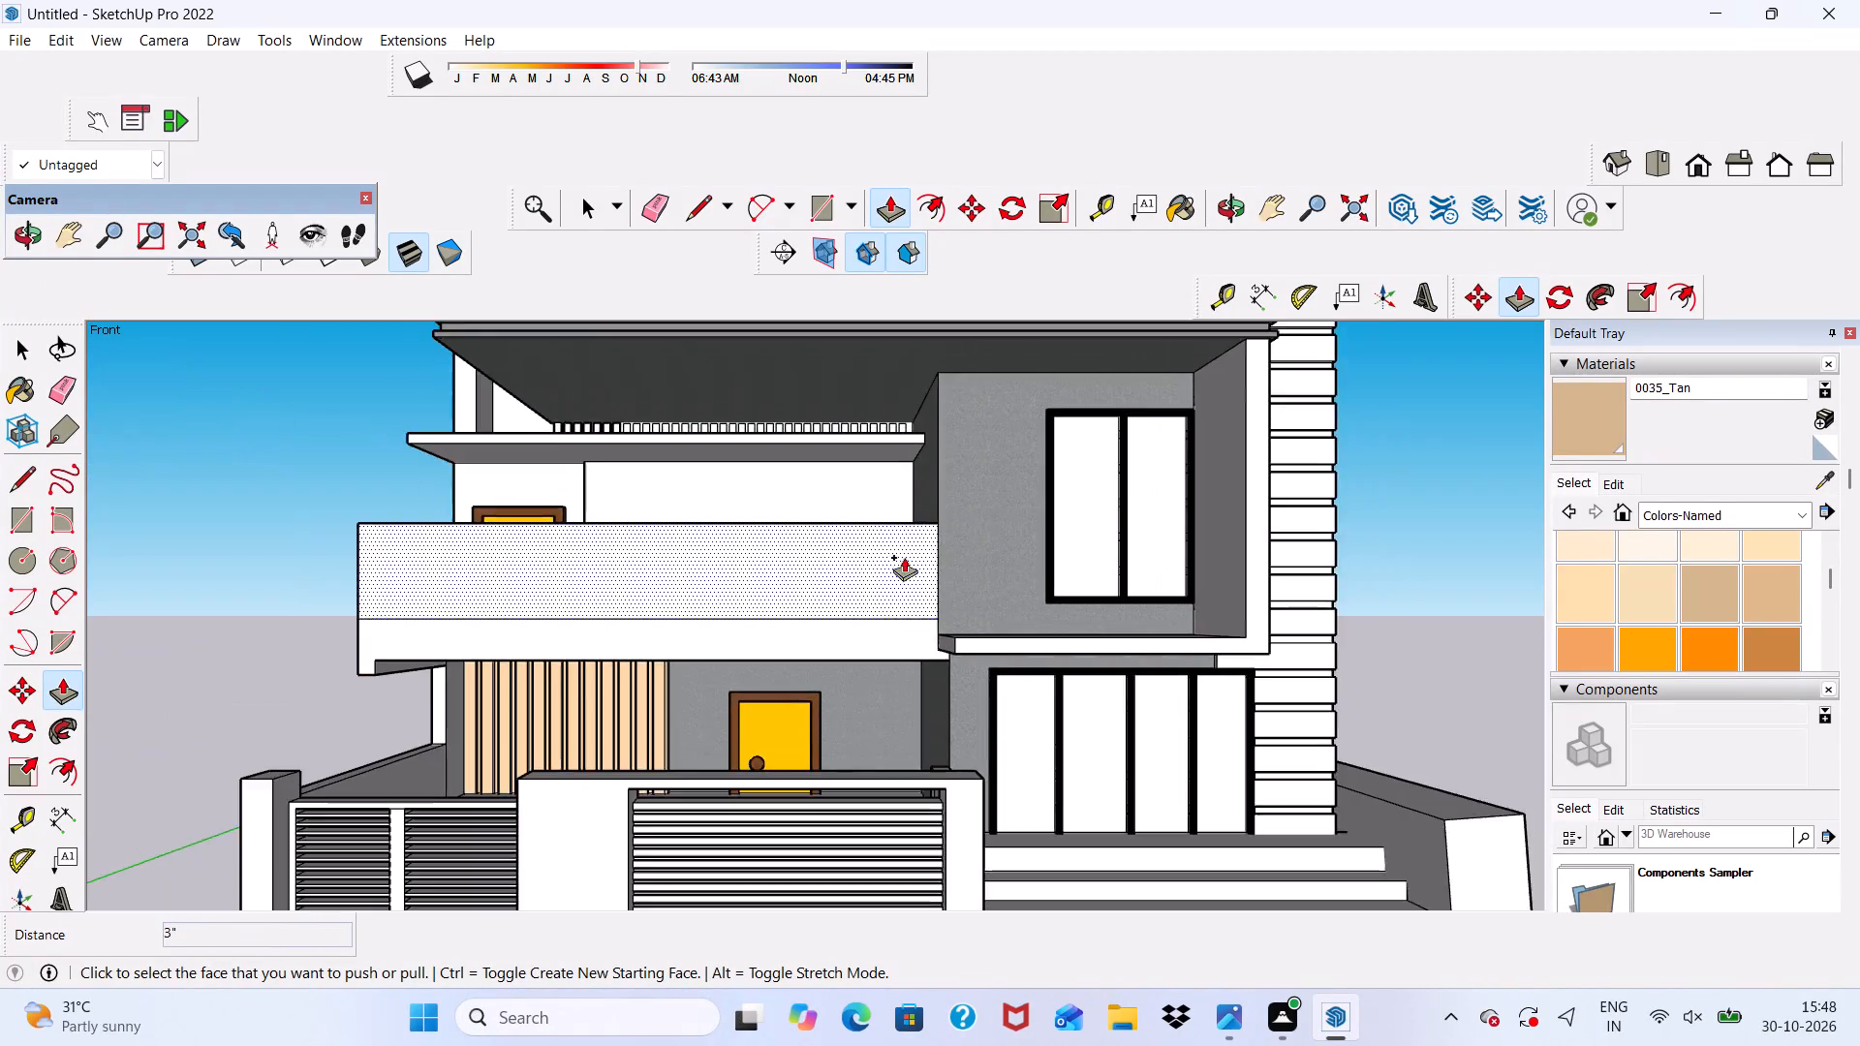
scroll(904, 557, down, 4)
scroll(699, 471, up, 18)
Push/Pull the eighth strip of the upper-wall row outward by 3", level with the neighbouring slat.
middle_drag(856, 477, 702, 525)
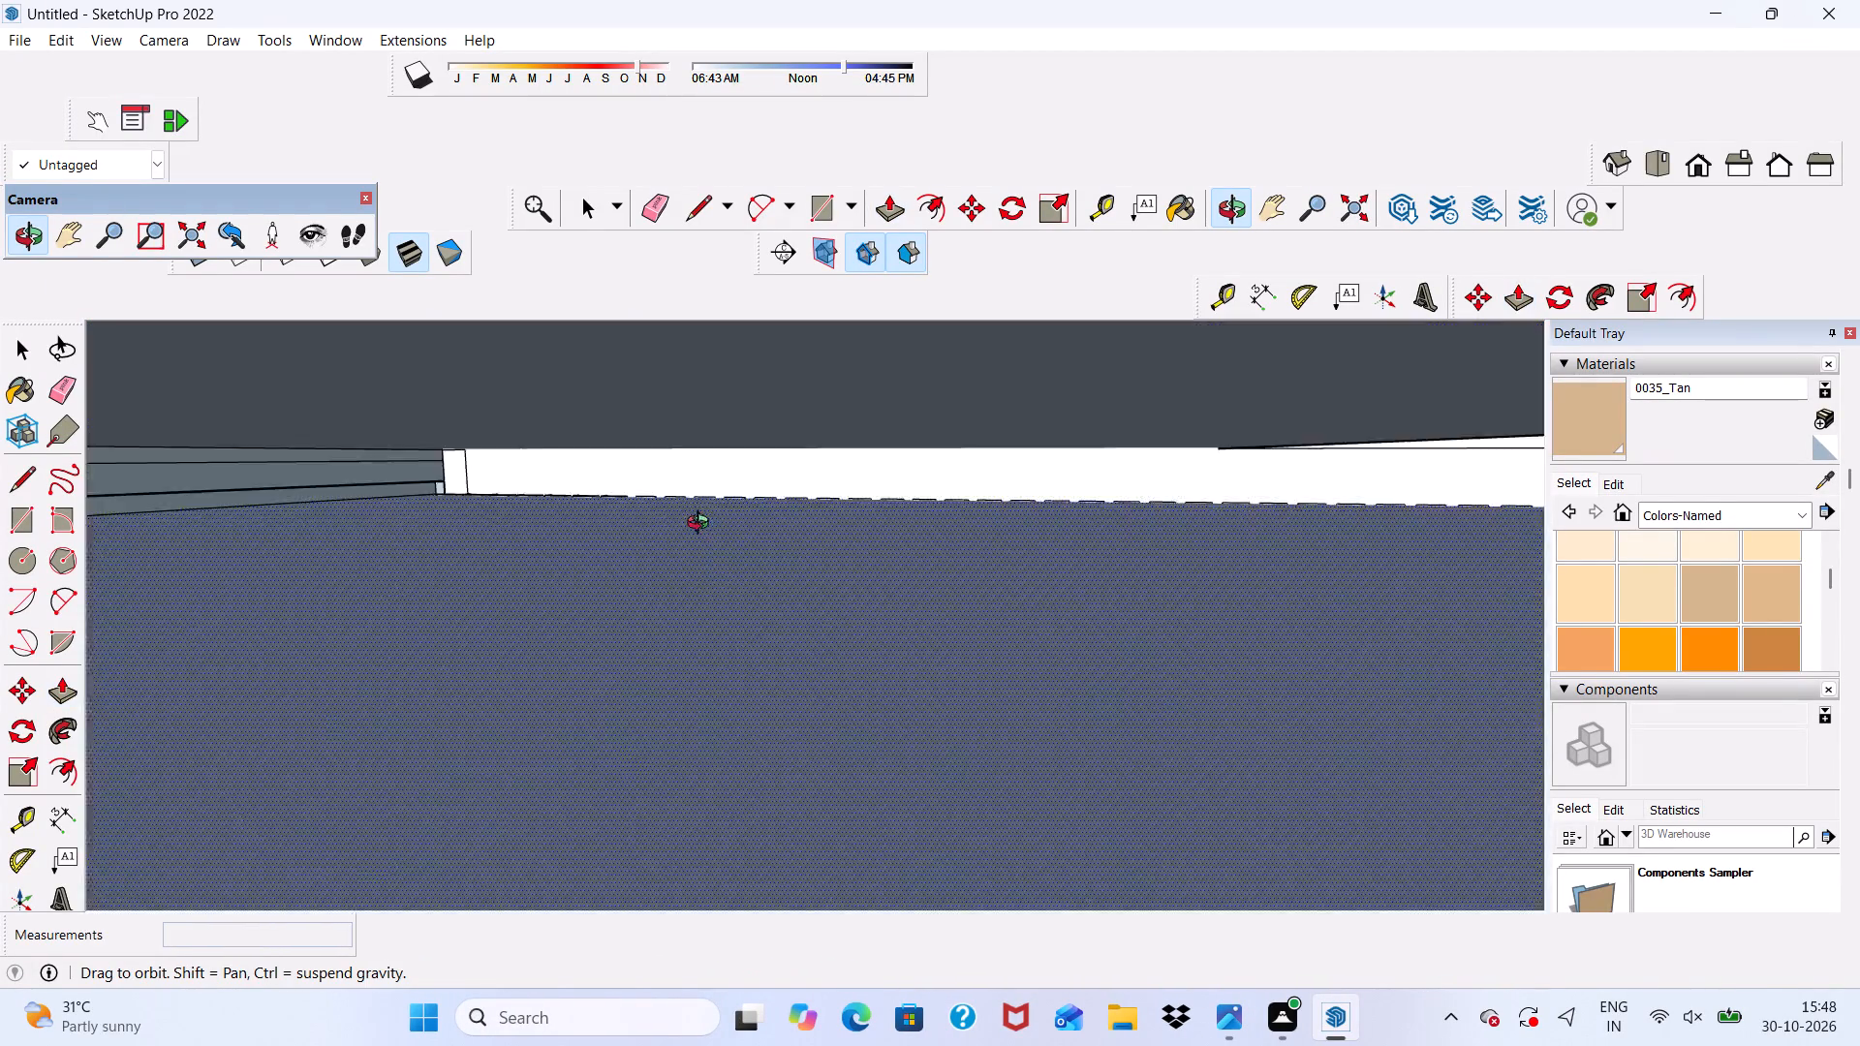
middle_drag(702, 525, 675, 501)
scroll(659, 551, up, 14)
click(673, 510)
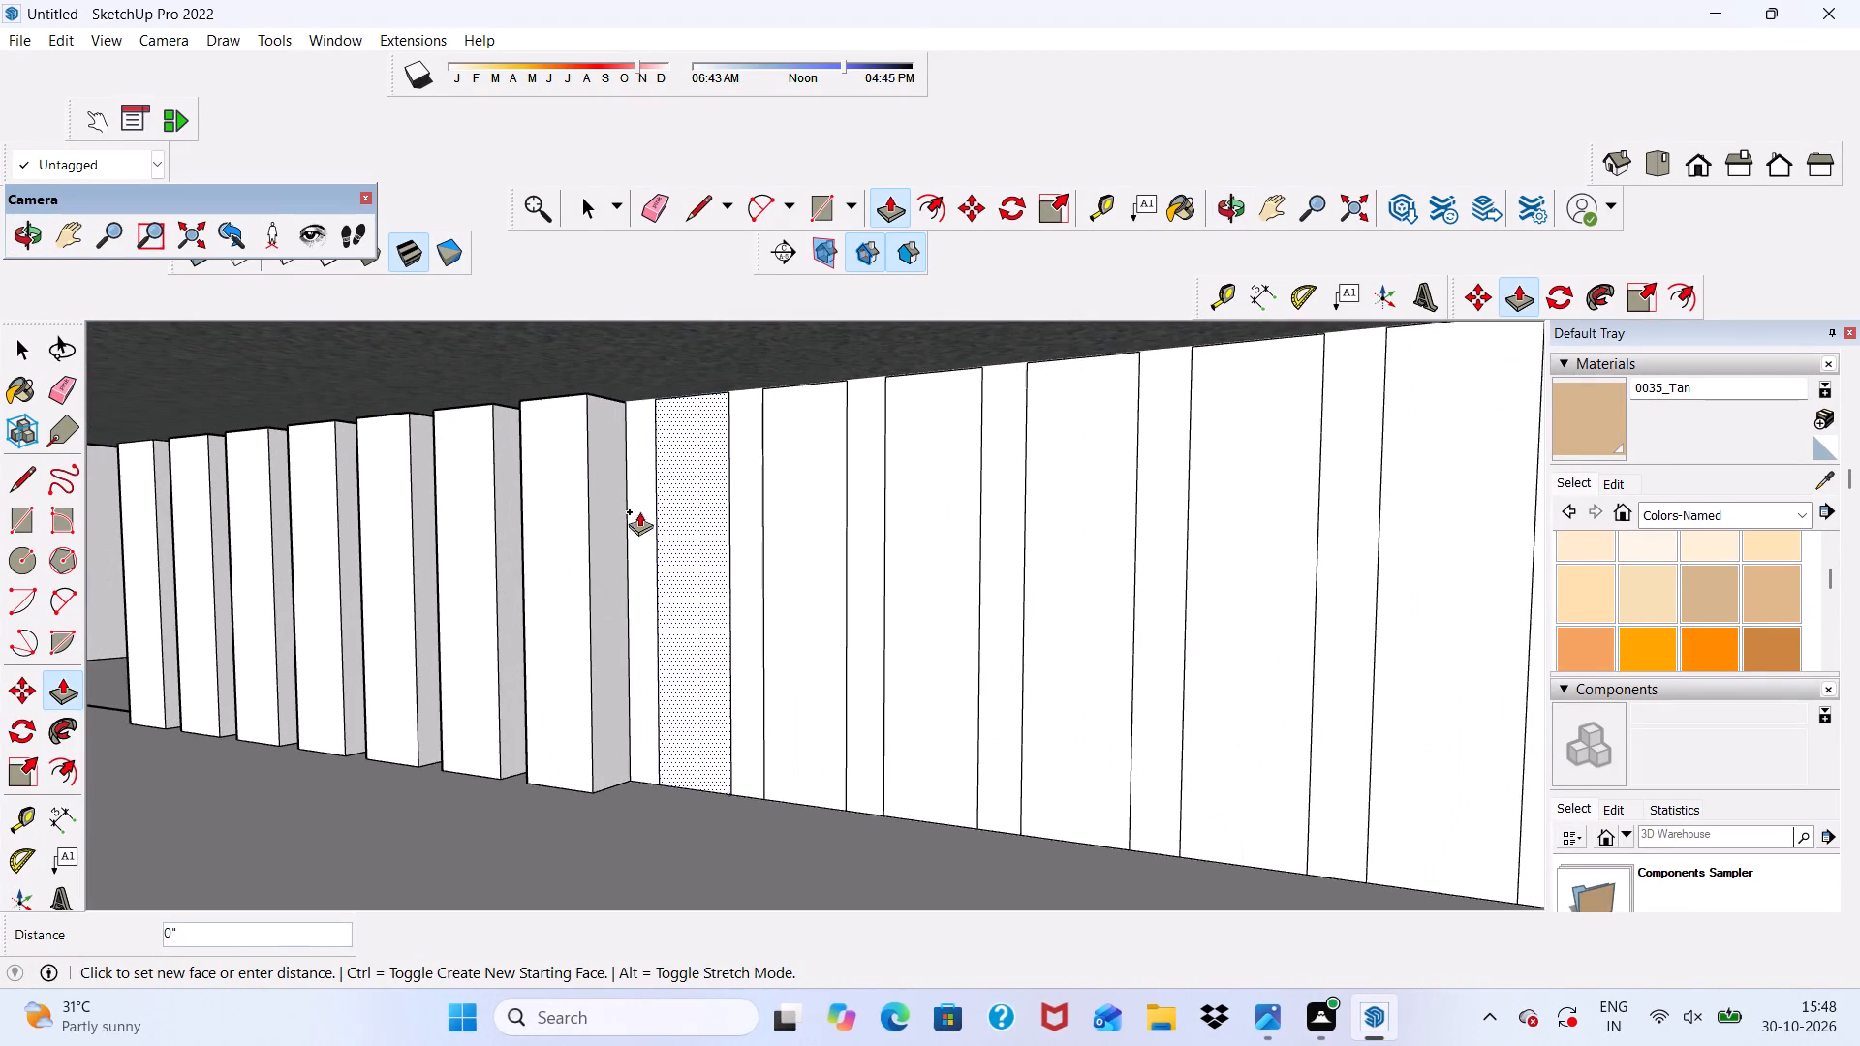
scroll(595, 512, down, 3)
middle_drag(594, 515, 811, 567)
scroll(696, 488, down, 8)
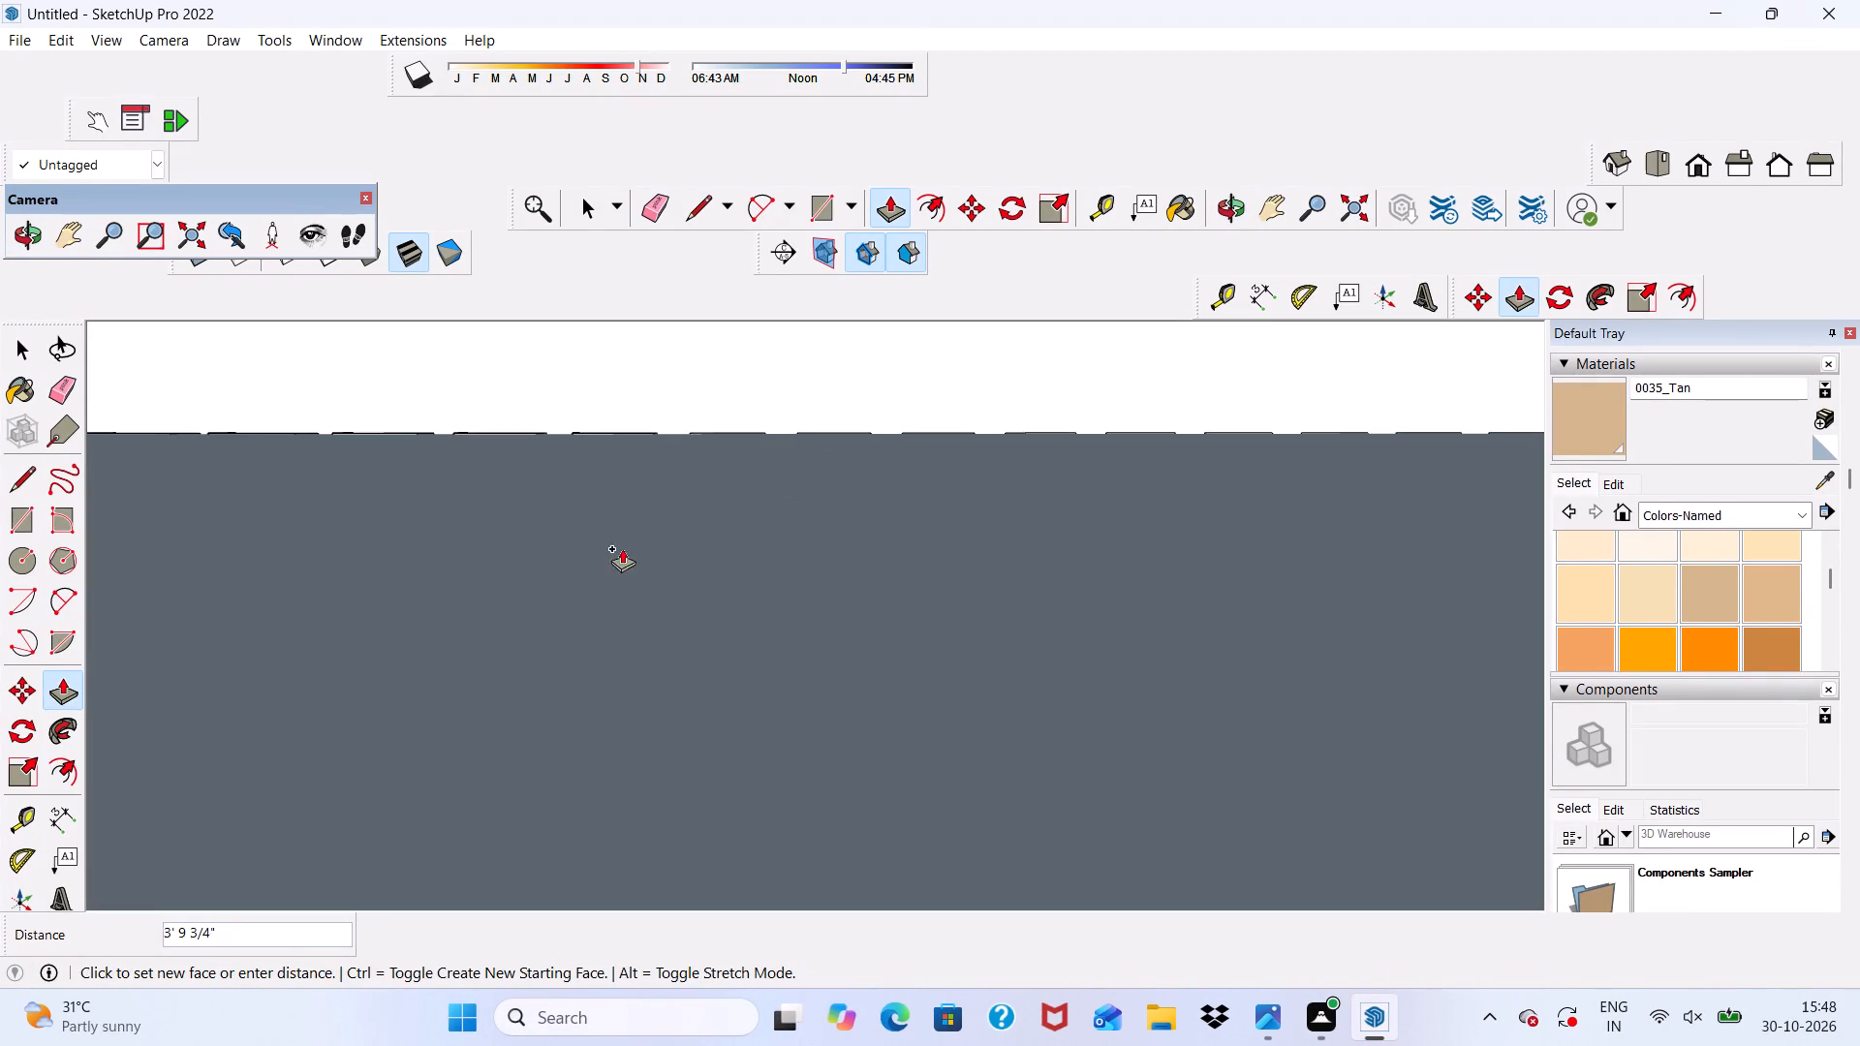
scroll(622, 548, down, 8)
click(1697, 156)
scroll(1207, 466, down, 8)
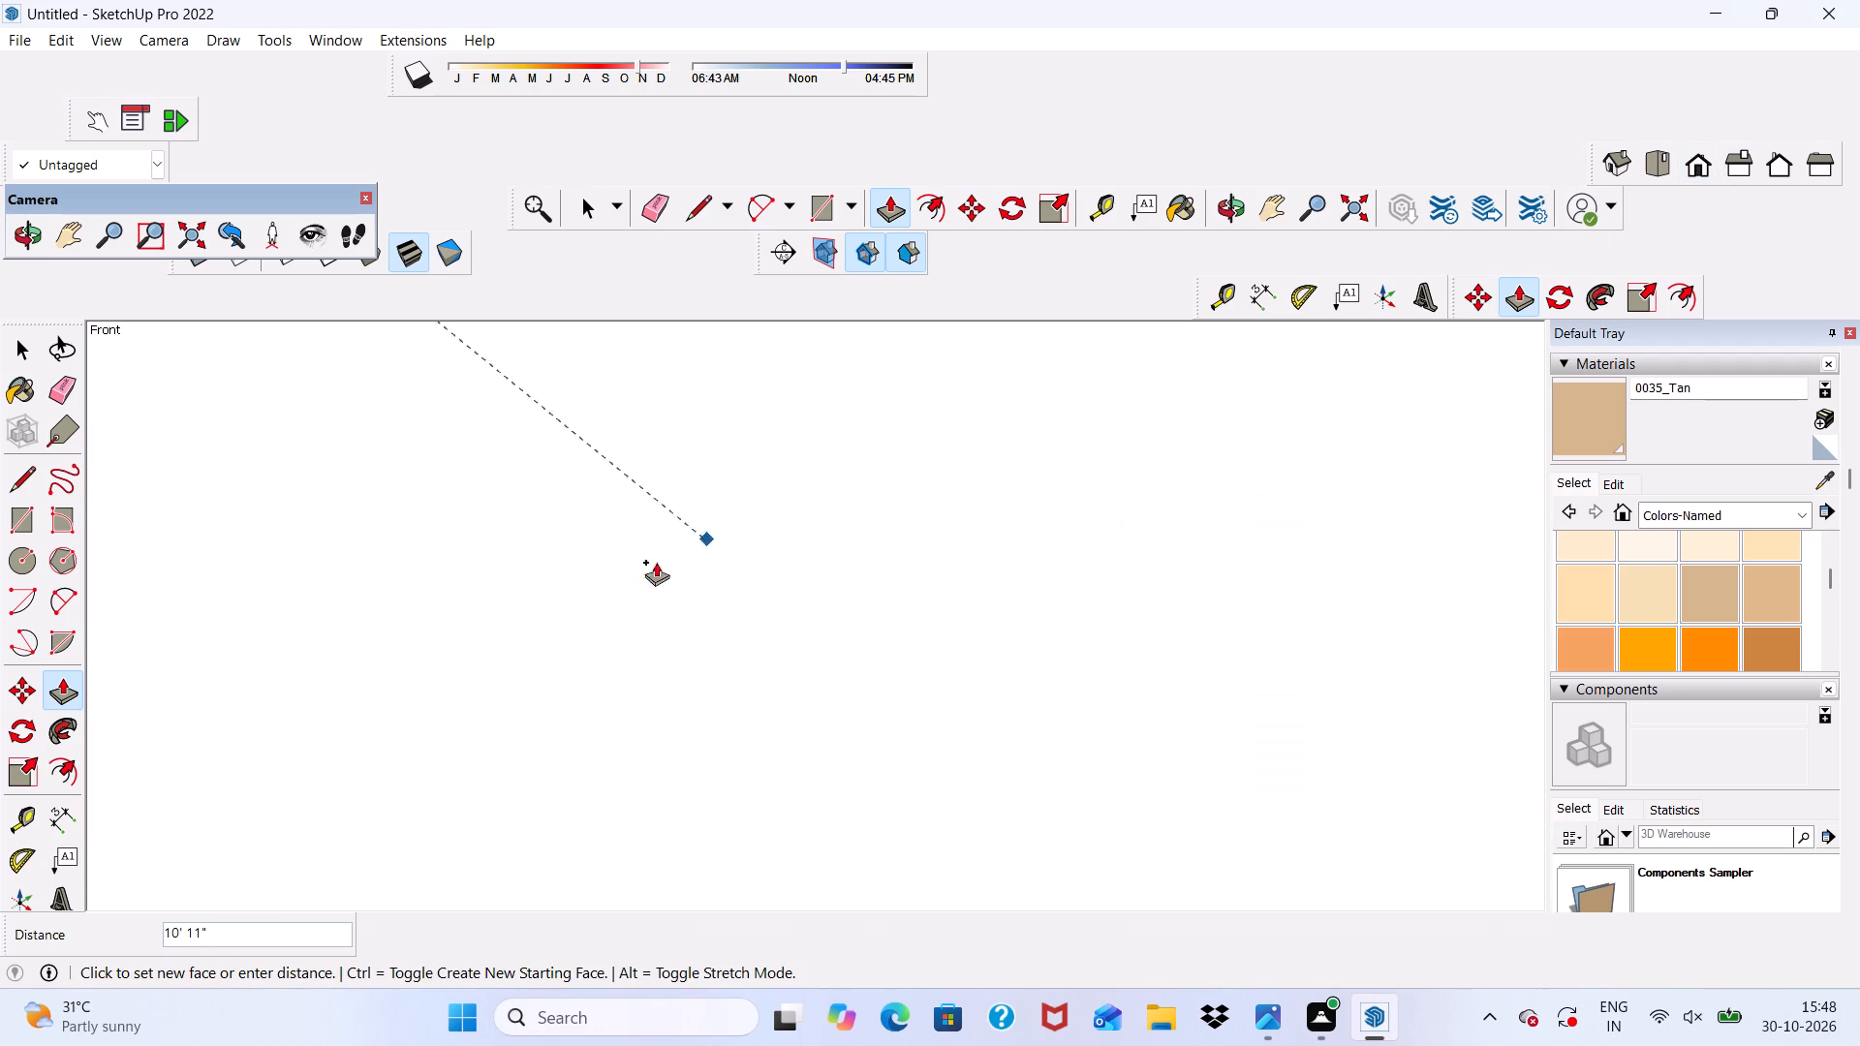
scroll(656, 562, down, 20)
scroll(656, 562, down, 16)
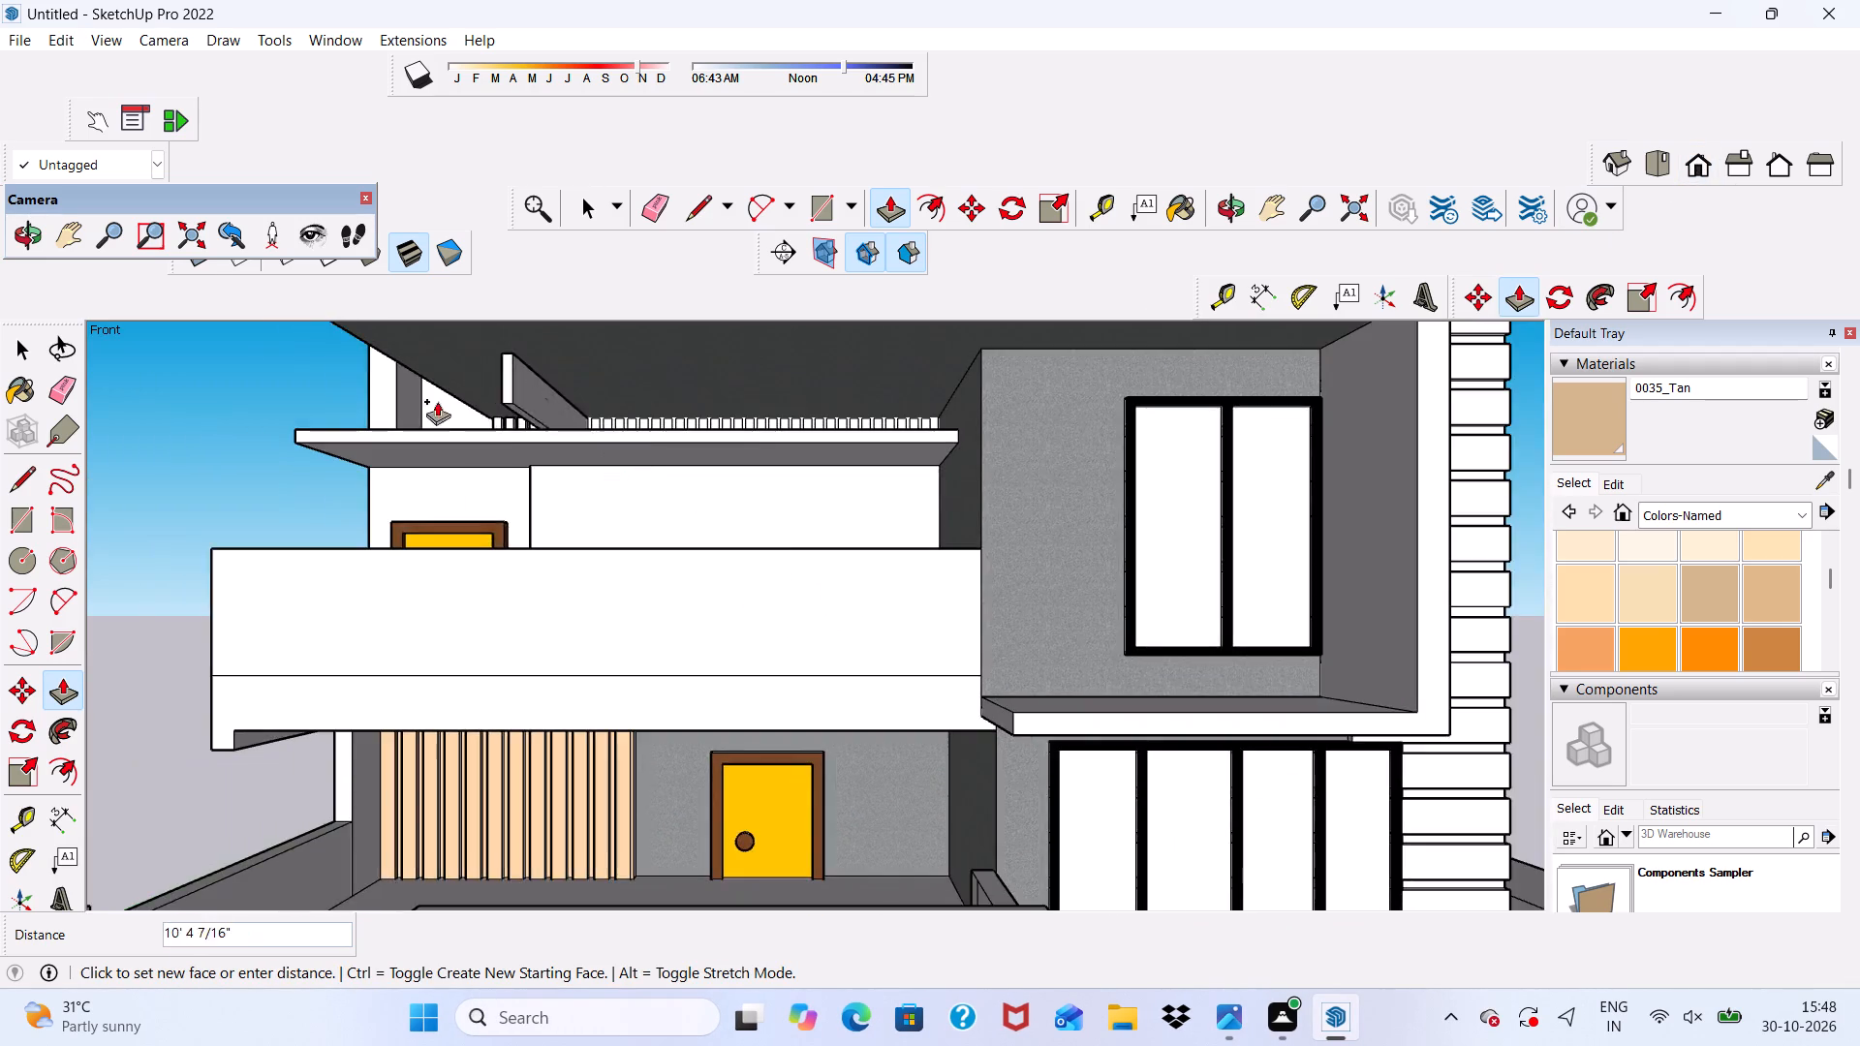
scroll(427, 392, up, 12)
middle_drag(614, 430, 634, 532)
scroll(676, 412, up, 2)
scroll(677, 409, down, 10)
middle_drag(713, 673, 695, 535)
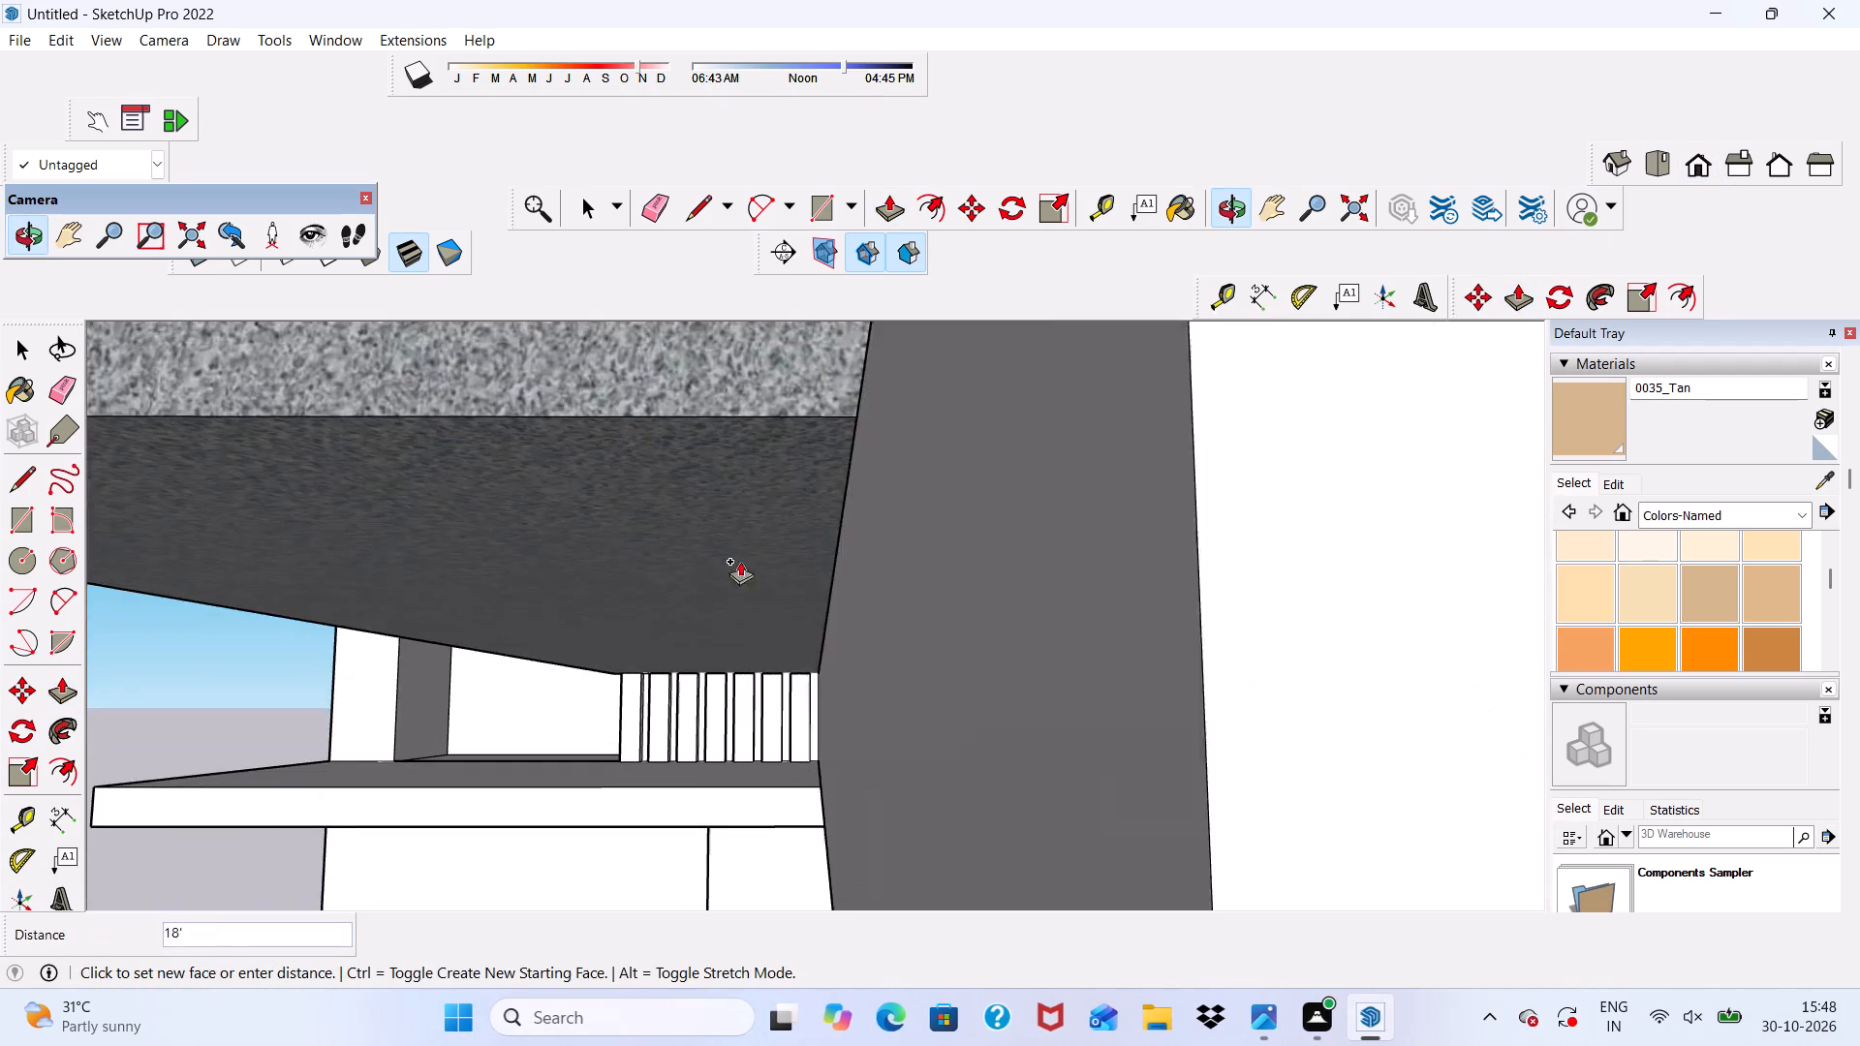
scroll(789, 684, up, 17)
scroll(805, 722, down, 4)
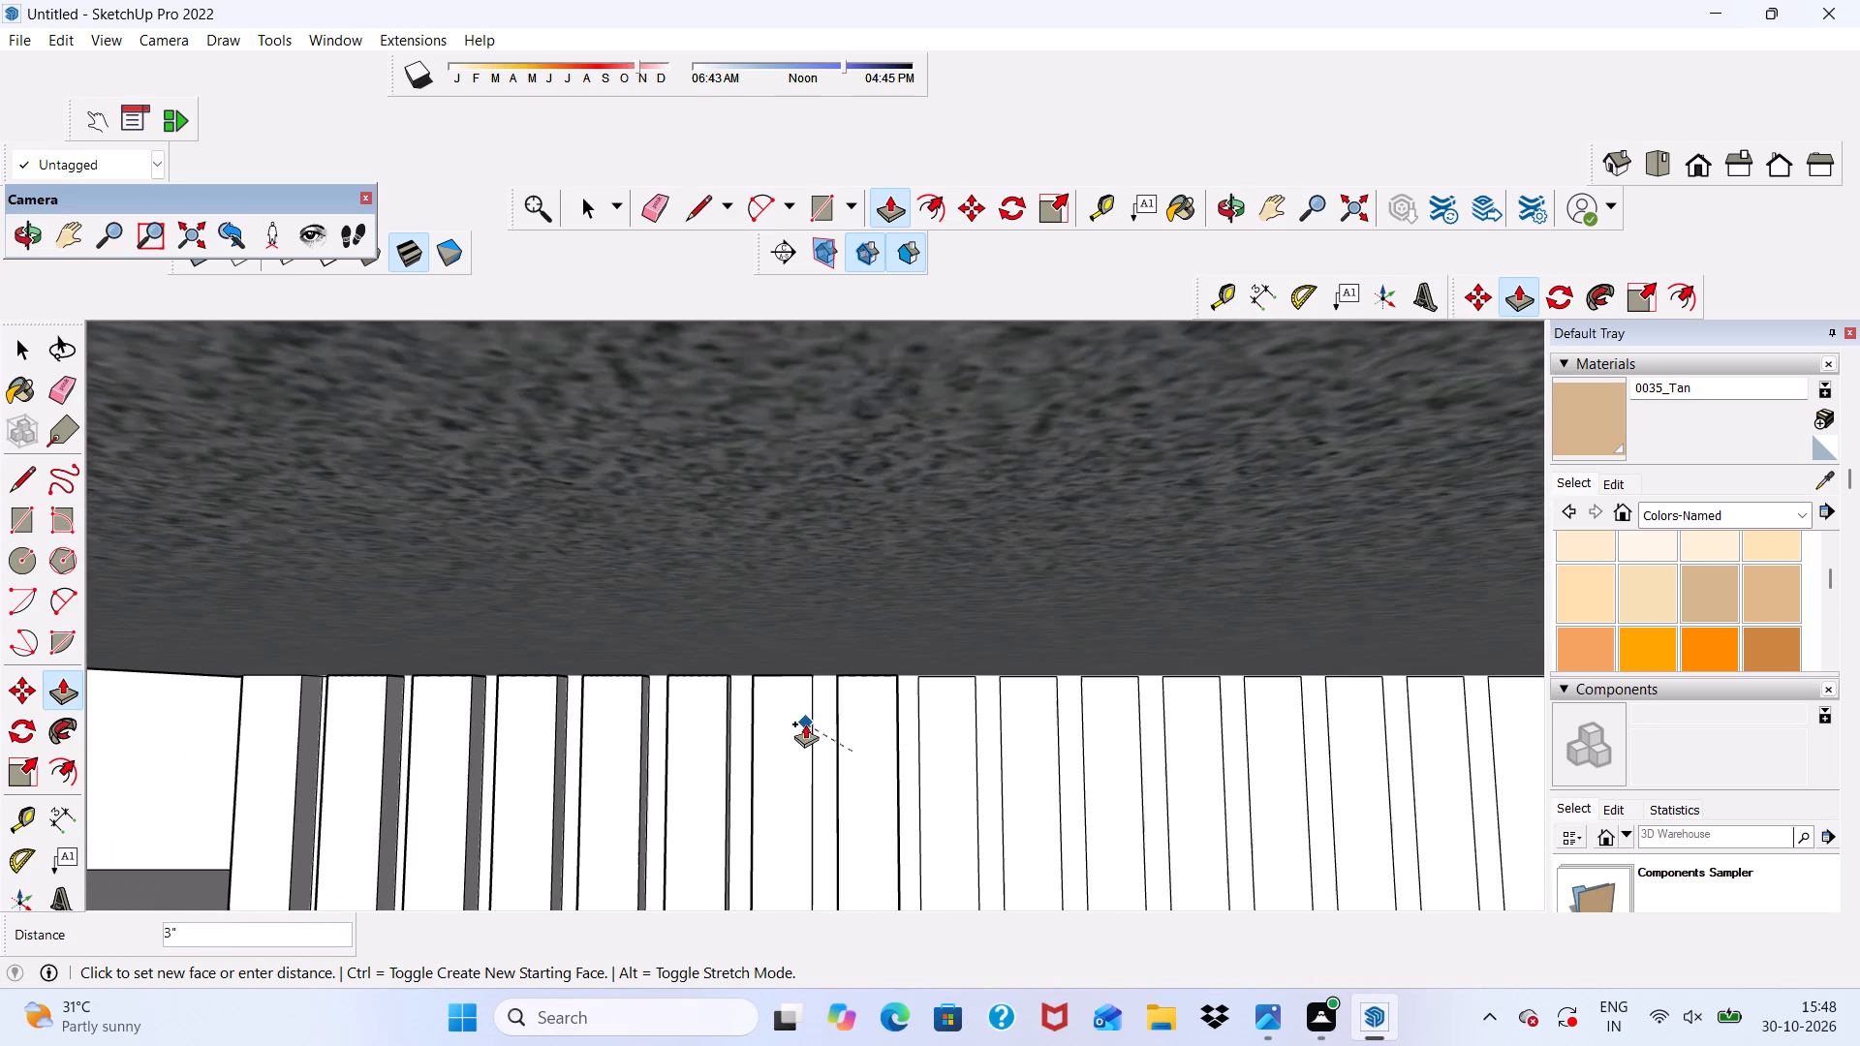
click(809, 712)
Push/Pull the ninth and tenth strips of the upper-wall row outward by 3", level with the finished slats.
scroll(963, 734, up, 3)
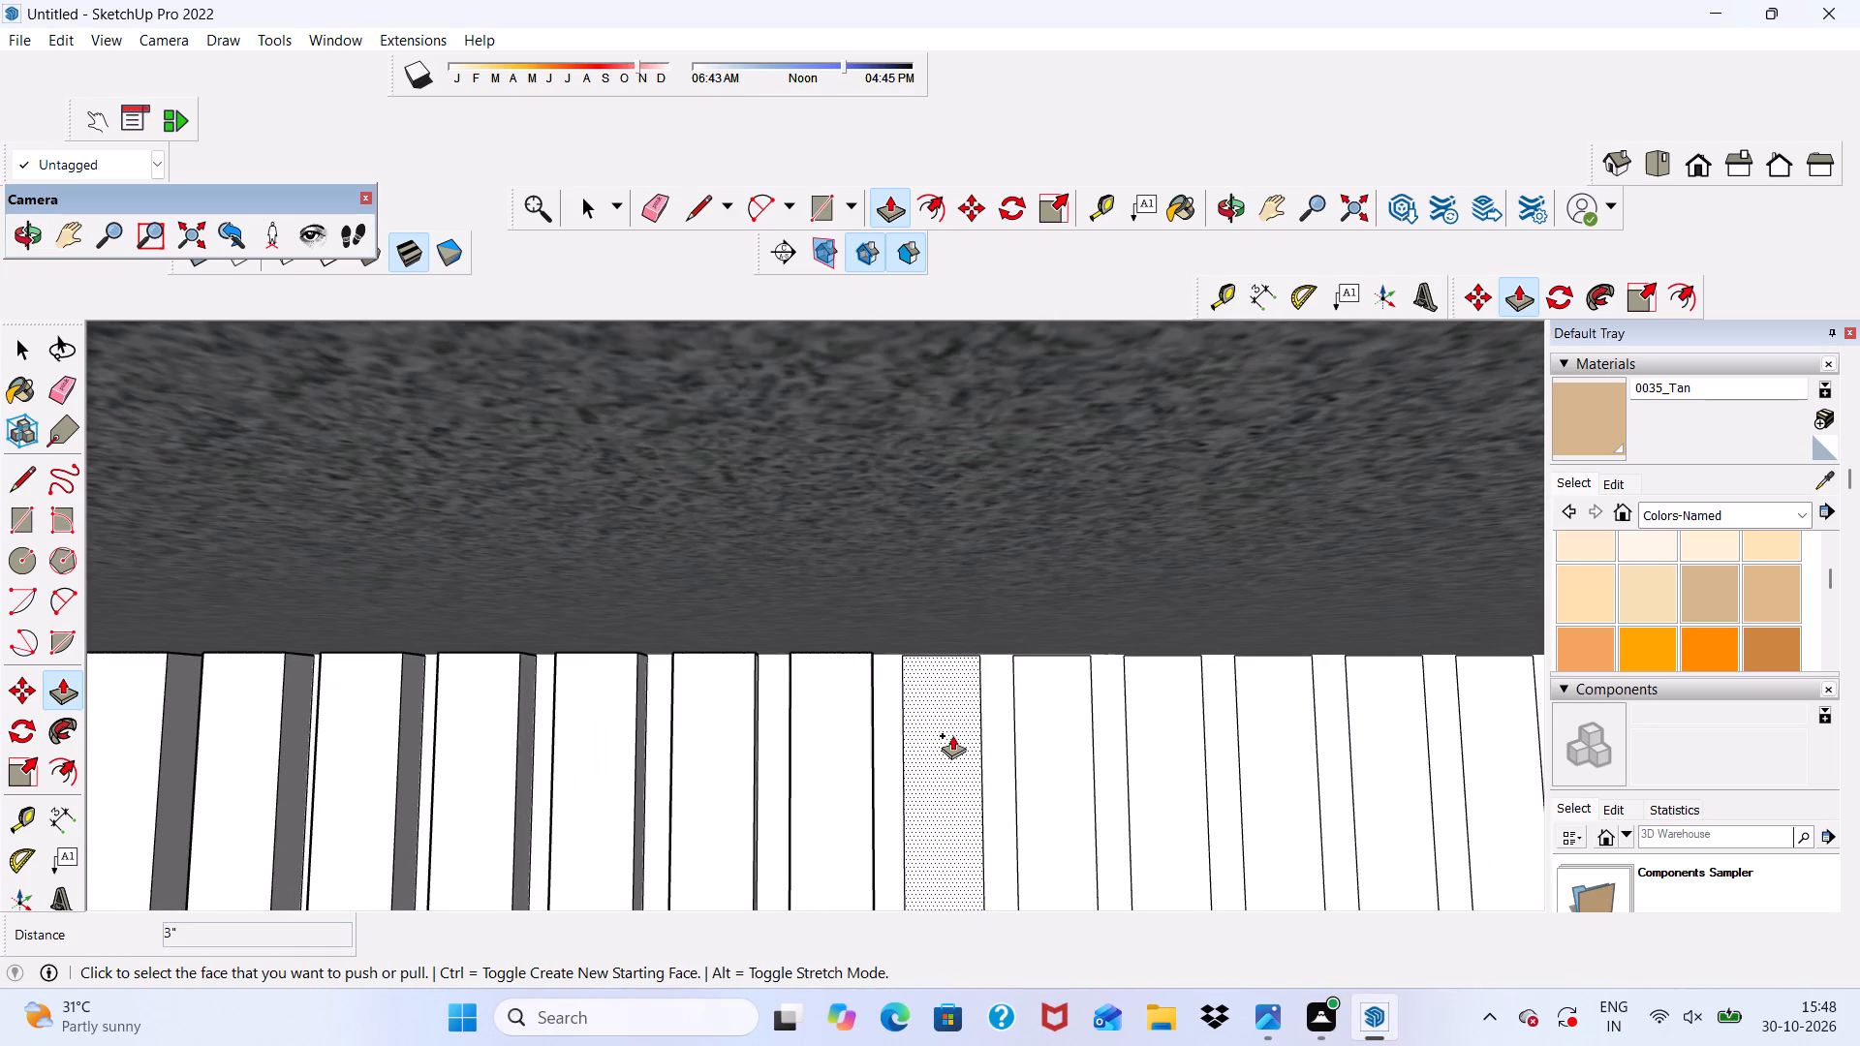
click(952, 735)
scroll(865, 744, up, 3)
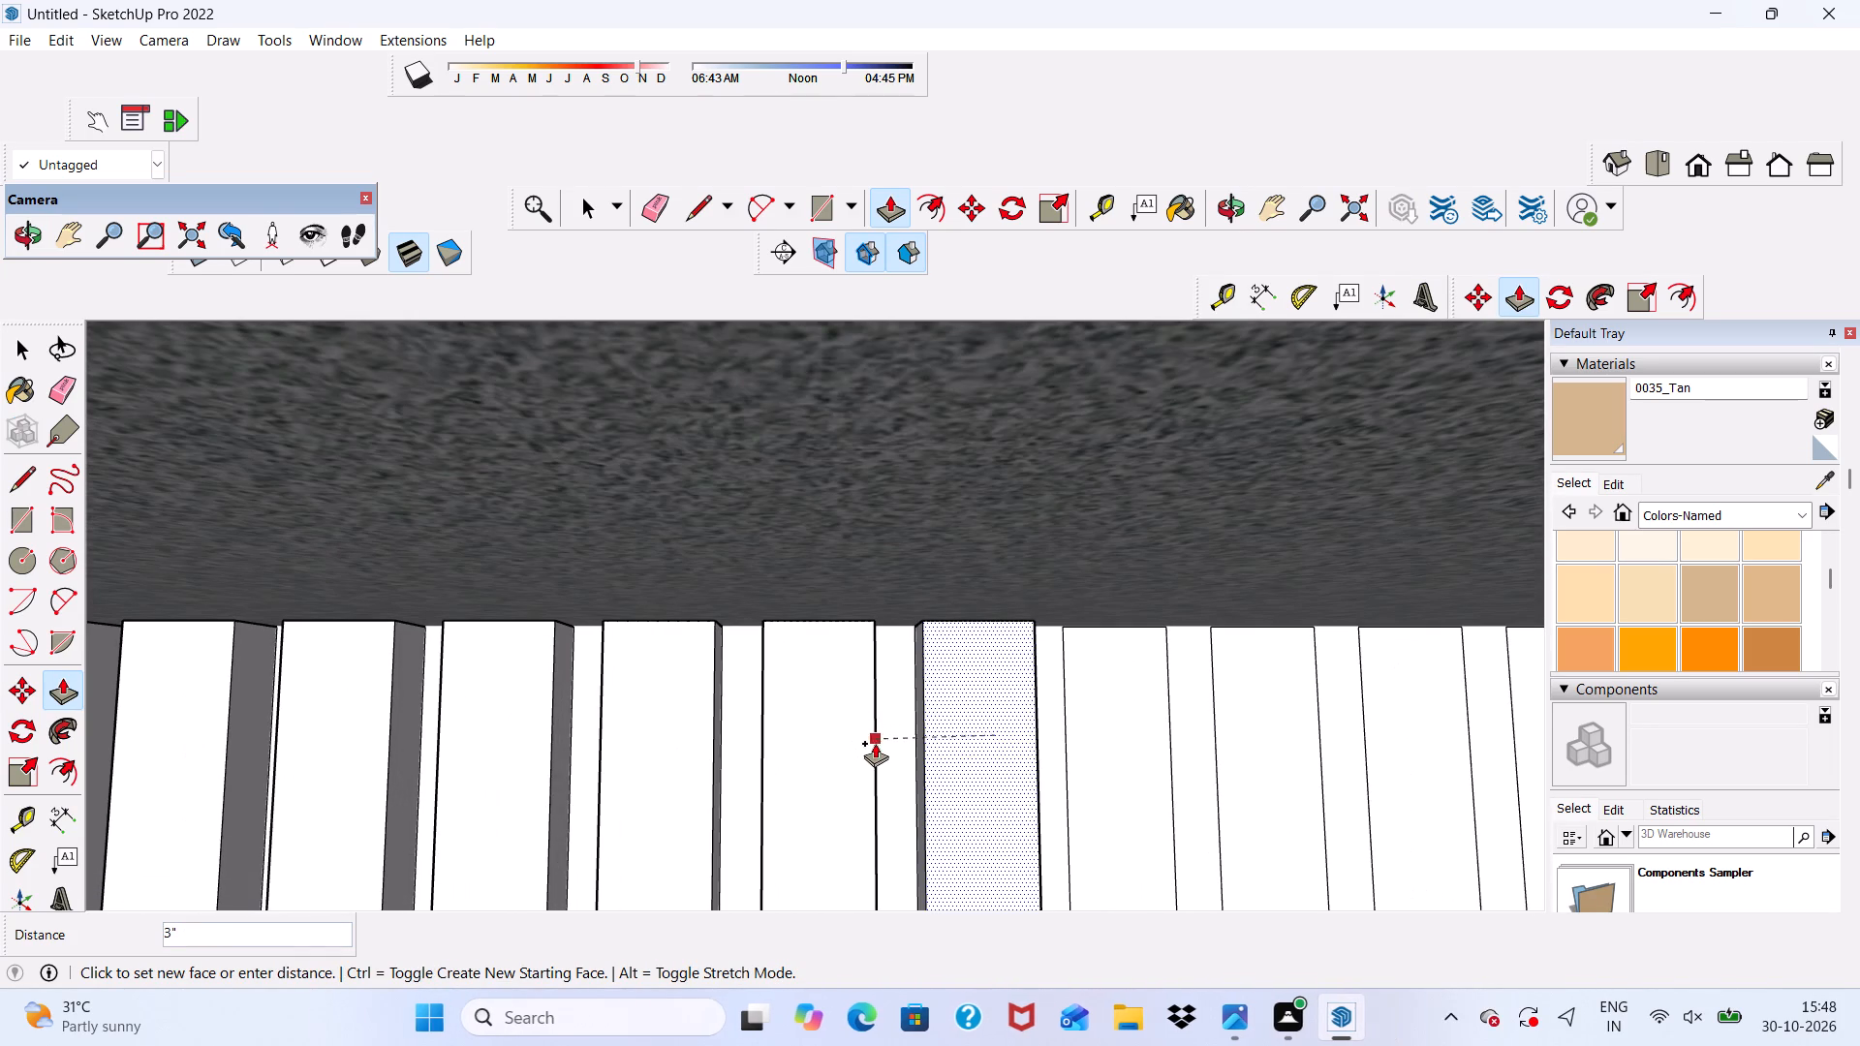
click(877, 750)
scroll(1157, 796, up, 2)
click(1144, 787)
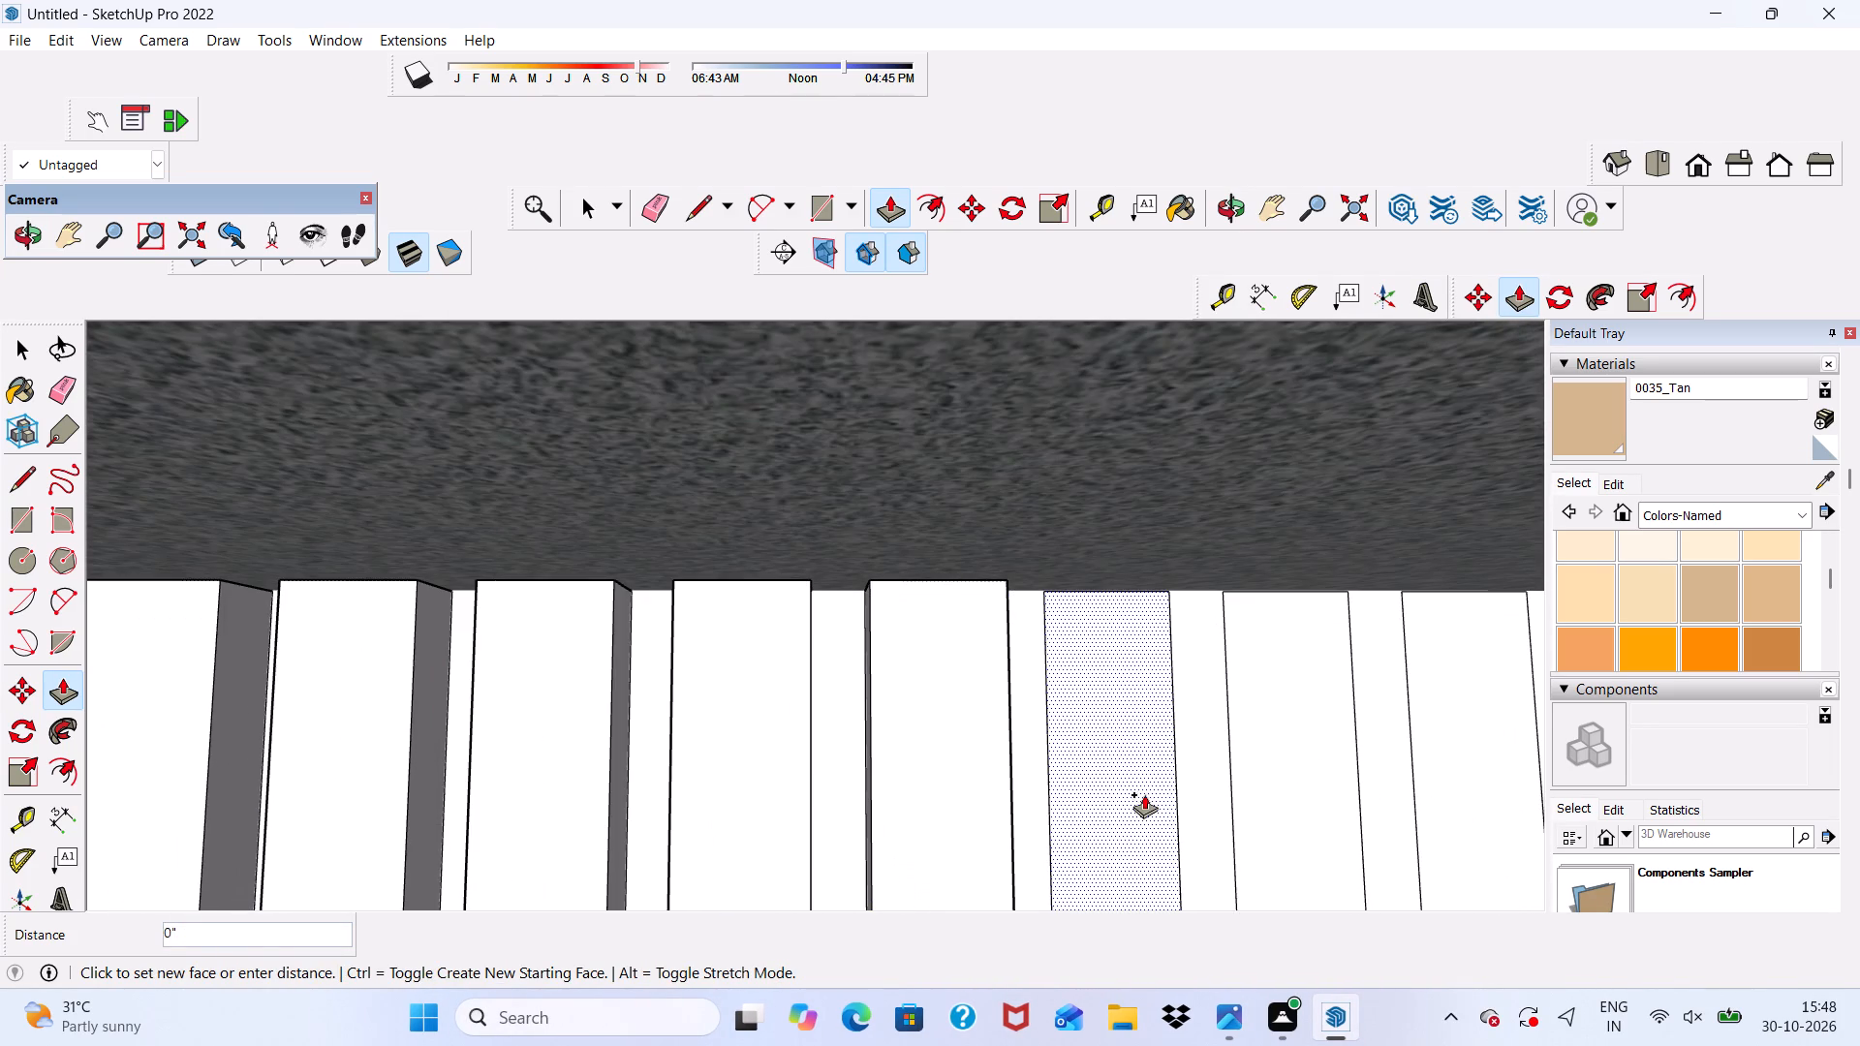
scroll(1003, 788, up, 5)
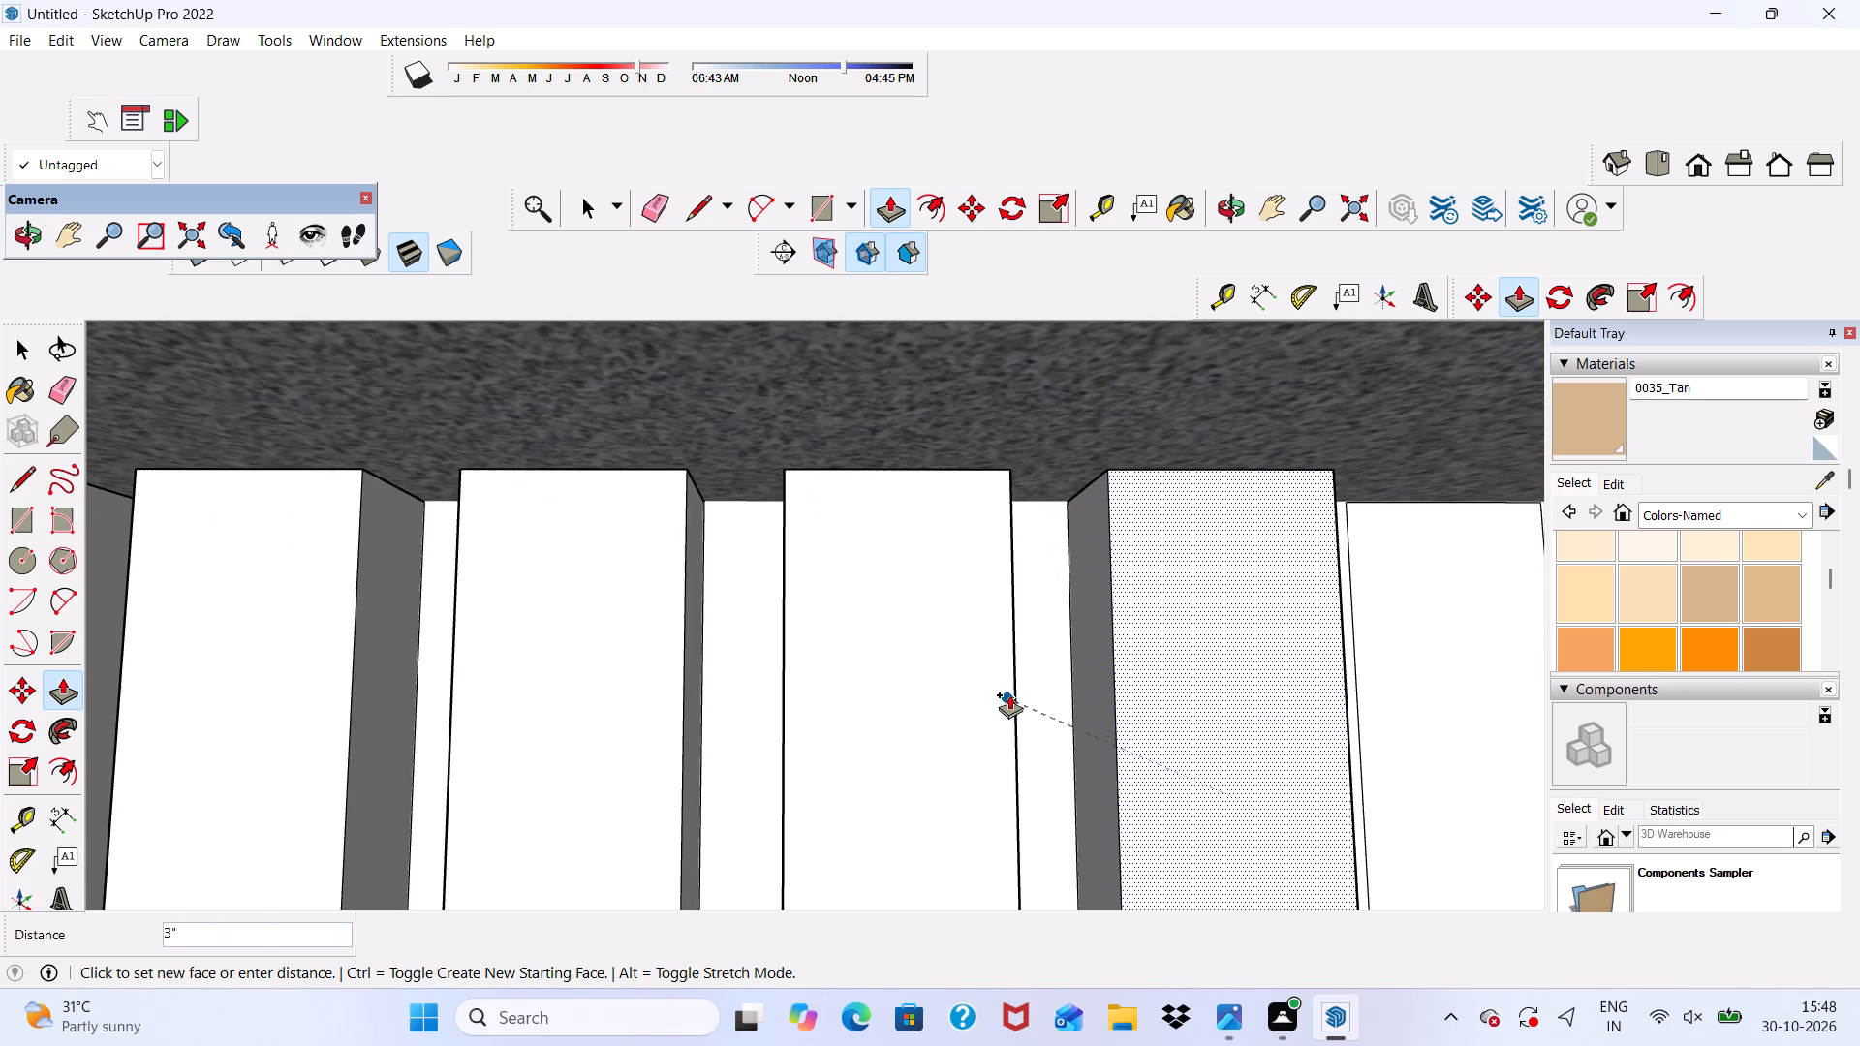
click(1013, 678)
Push/Pull the eleventh and twelfth strips of the upper-wall row outward by 3", matching the neighbouring slats' depth.
scroll(850, 621, down, 6)
click(1204, 693)
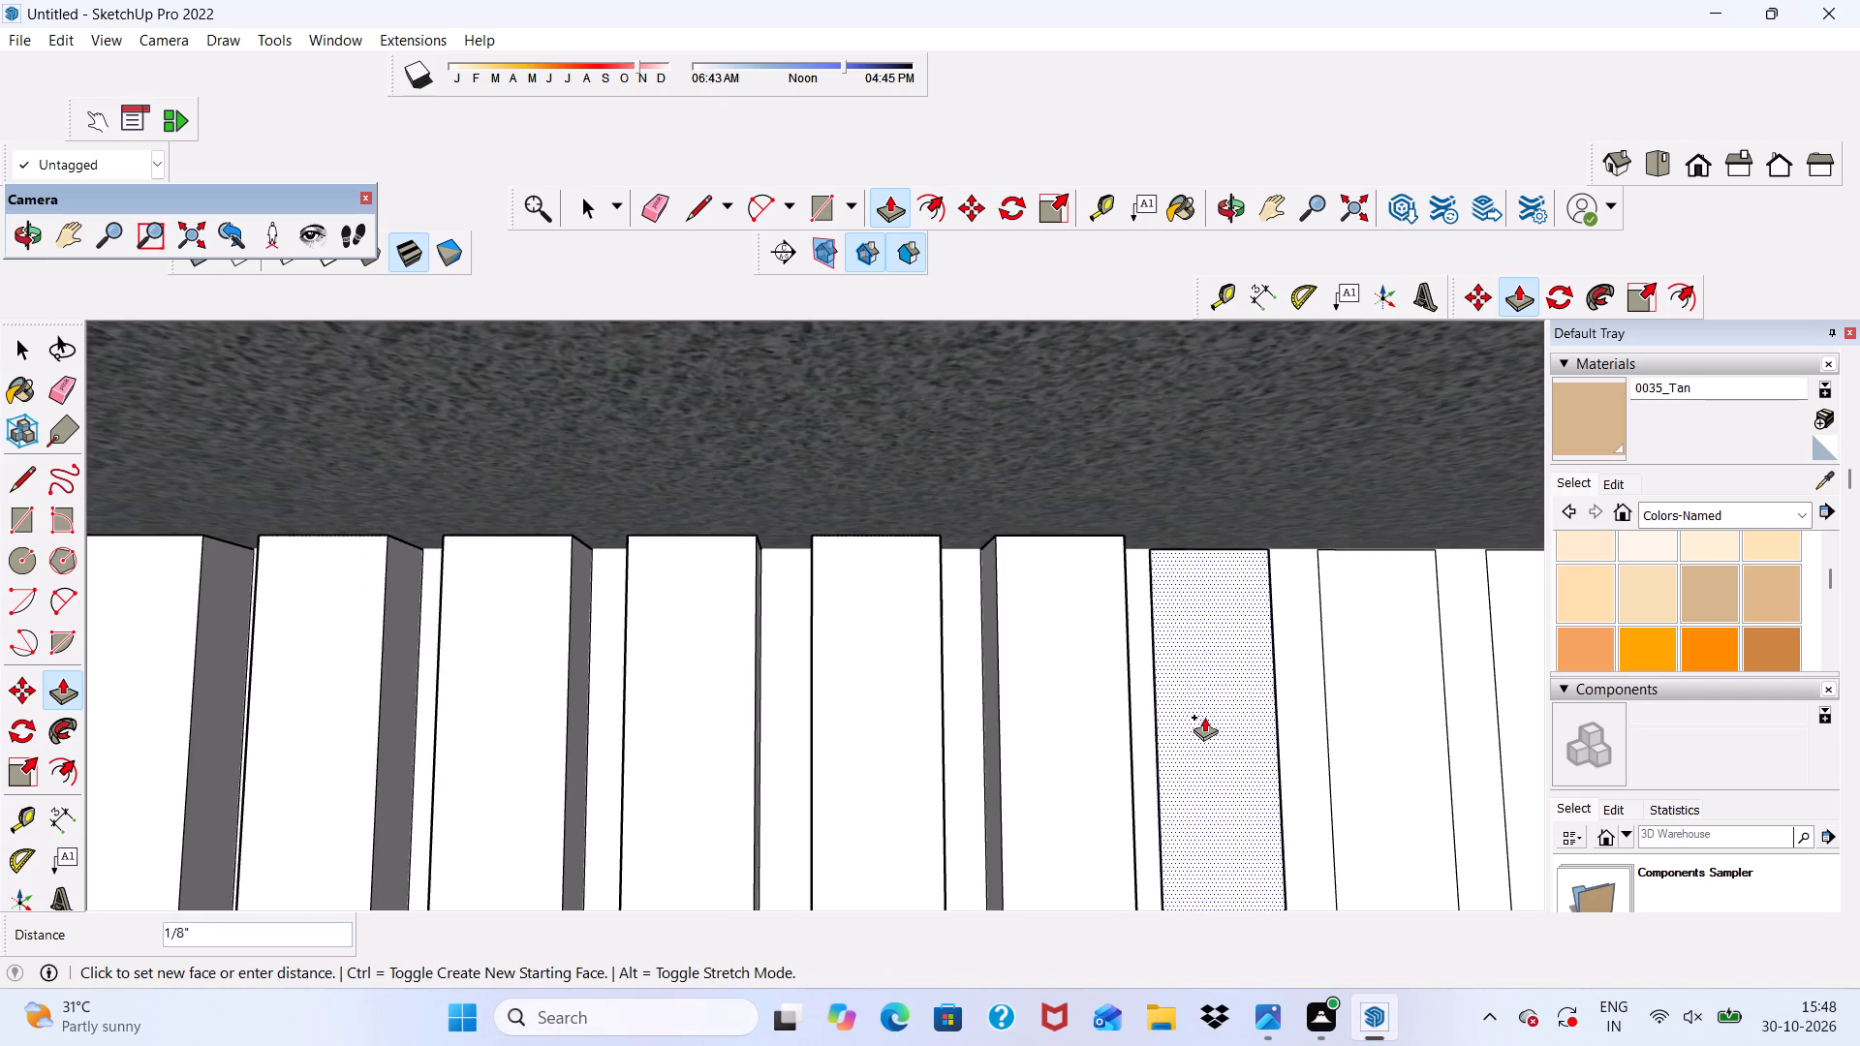
scroll(1060, 752, up, 2)
click(1147, 706)
scroll(945, 600, down, 5)
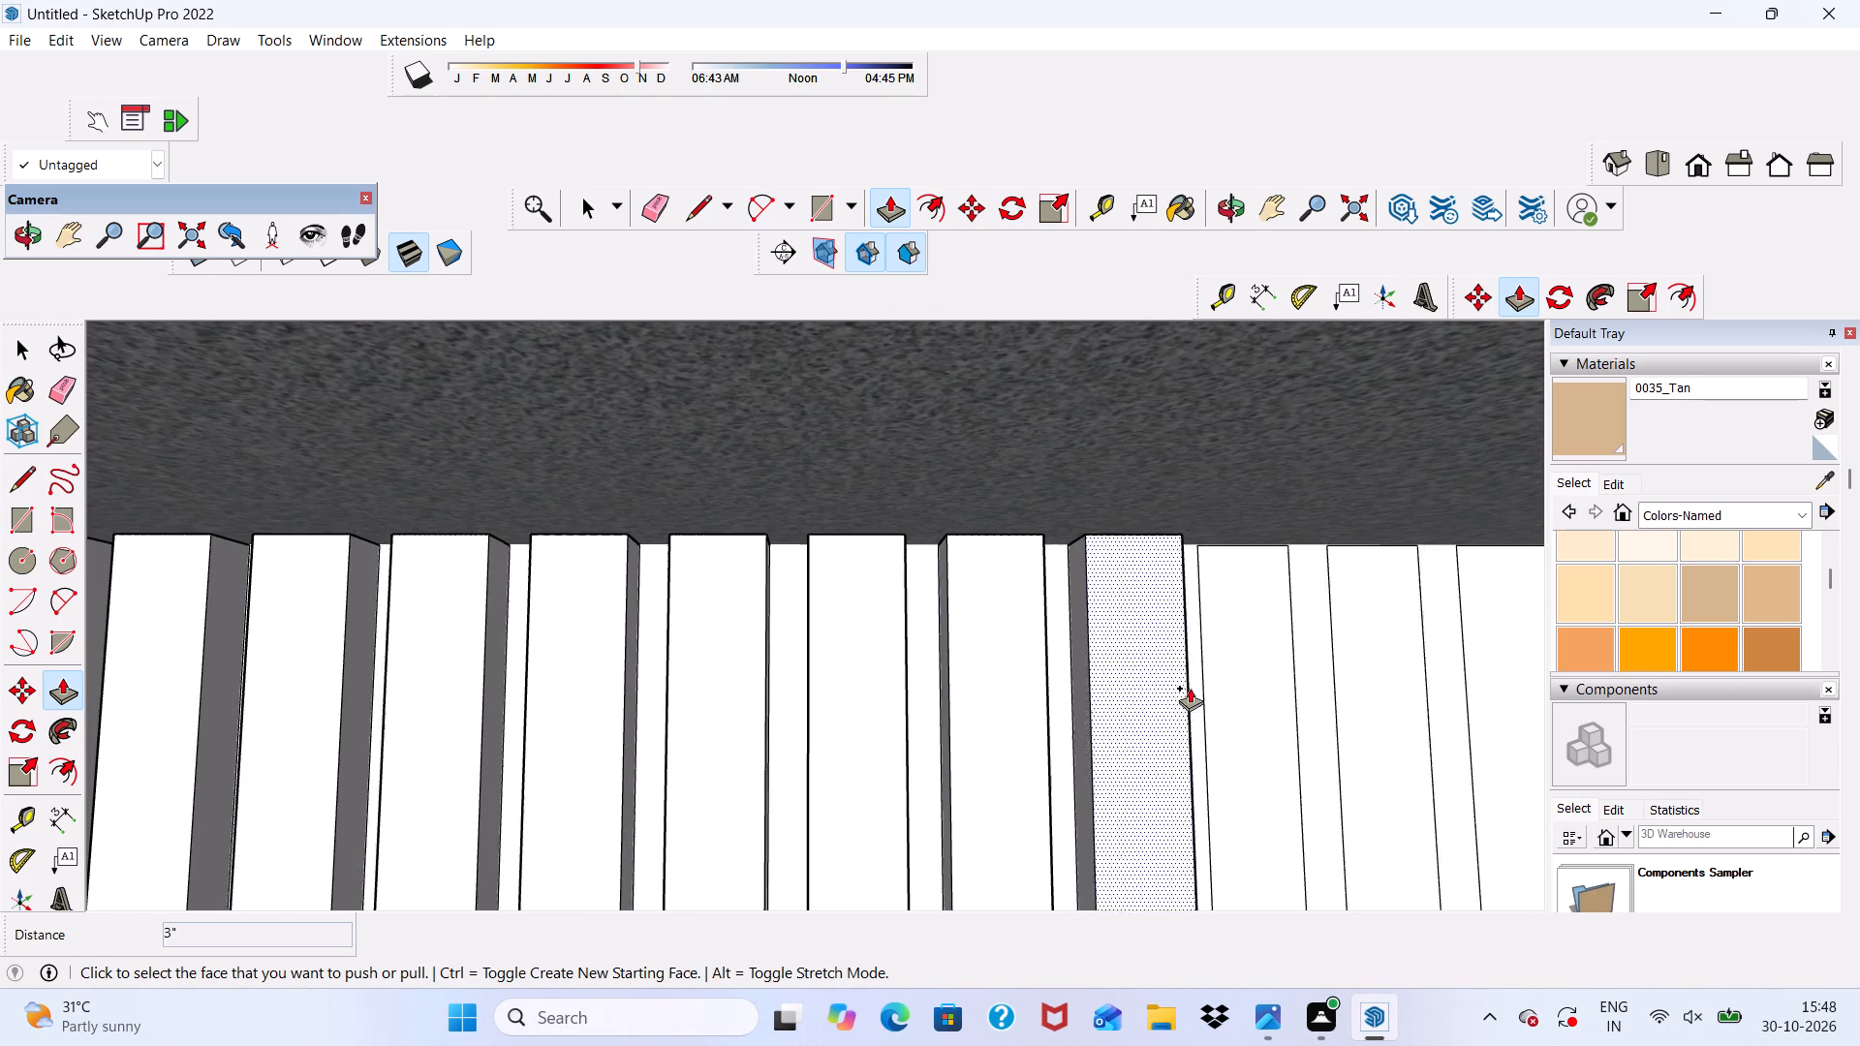
click(1226, 686)
scroll(1175, 733, up, 3)
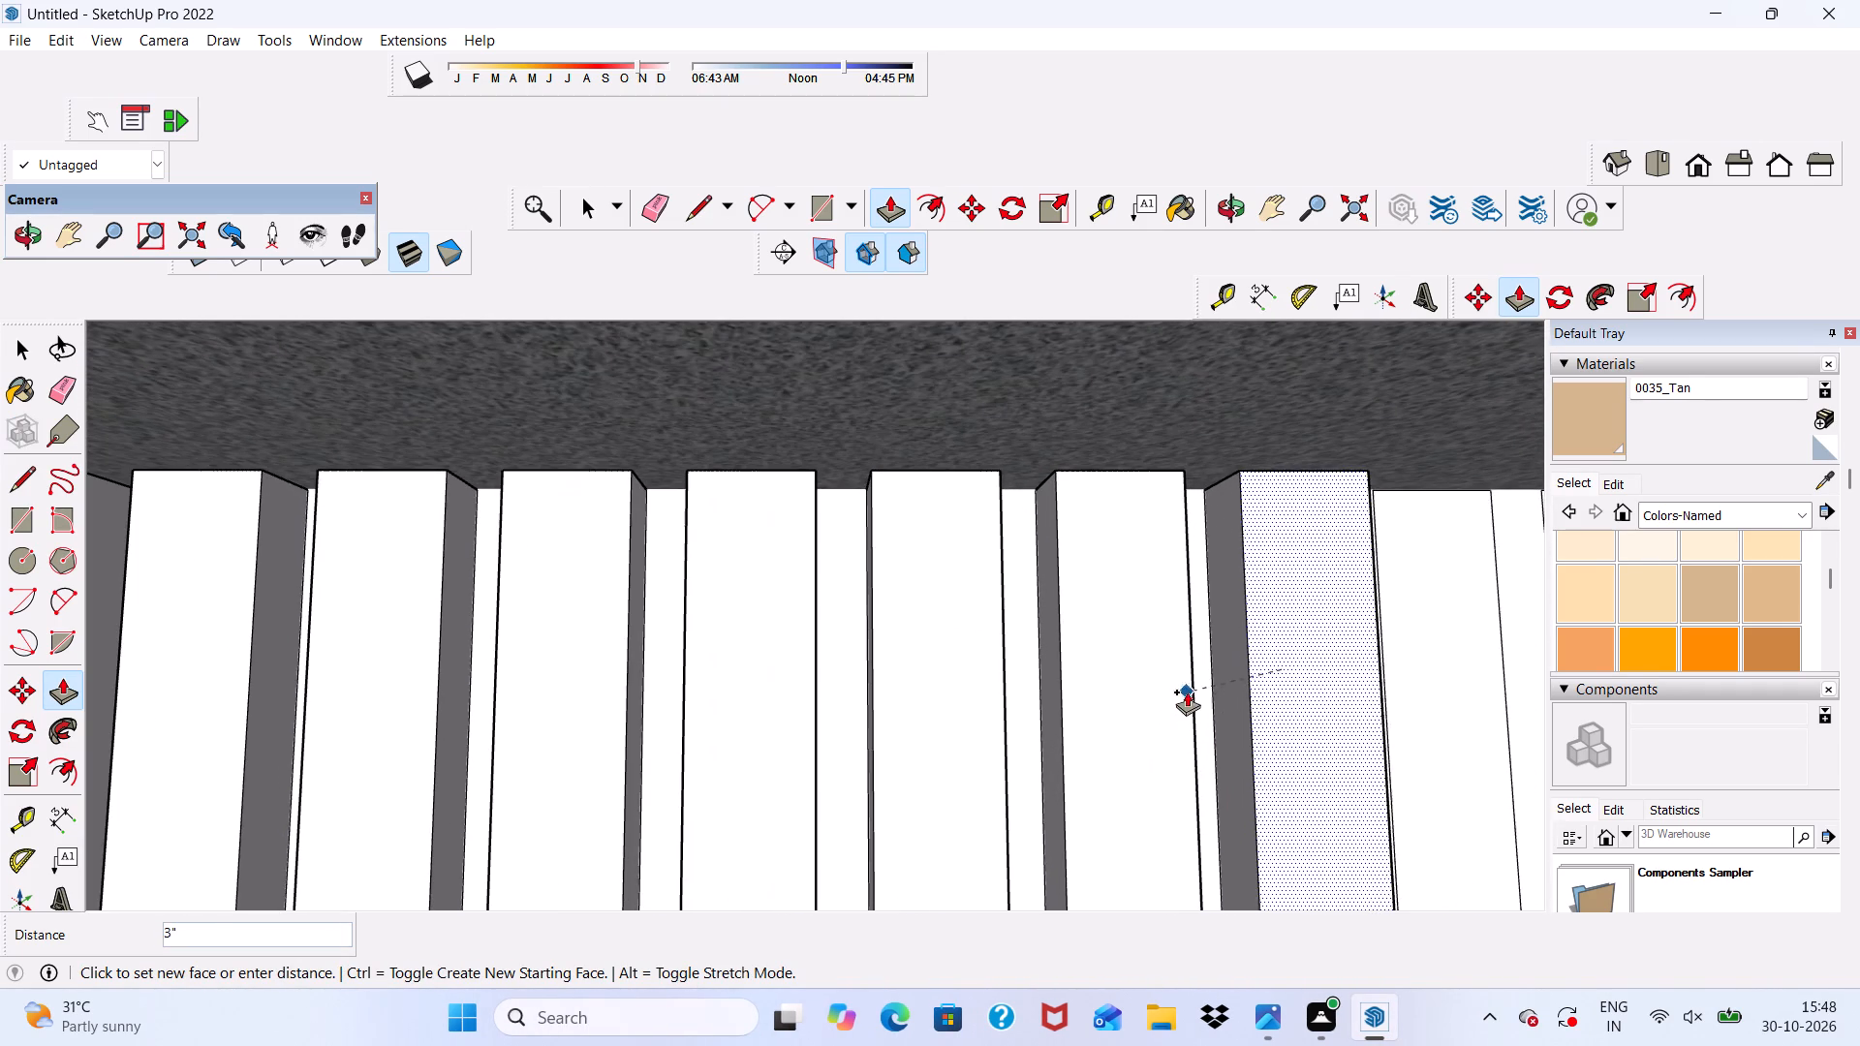
click(1190, 703)
Push/Pull the thirteenth, fourteenth and fifteenth strips of the upper-wall row outward by 3", level with the finished slats.
scroll(835, 593, down, 6)
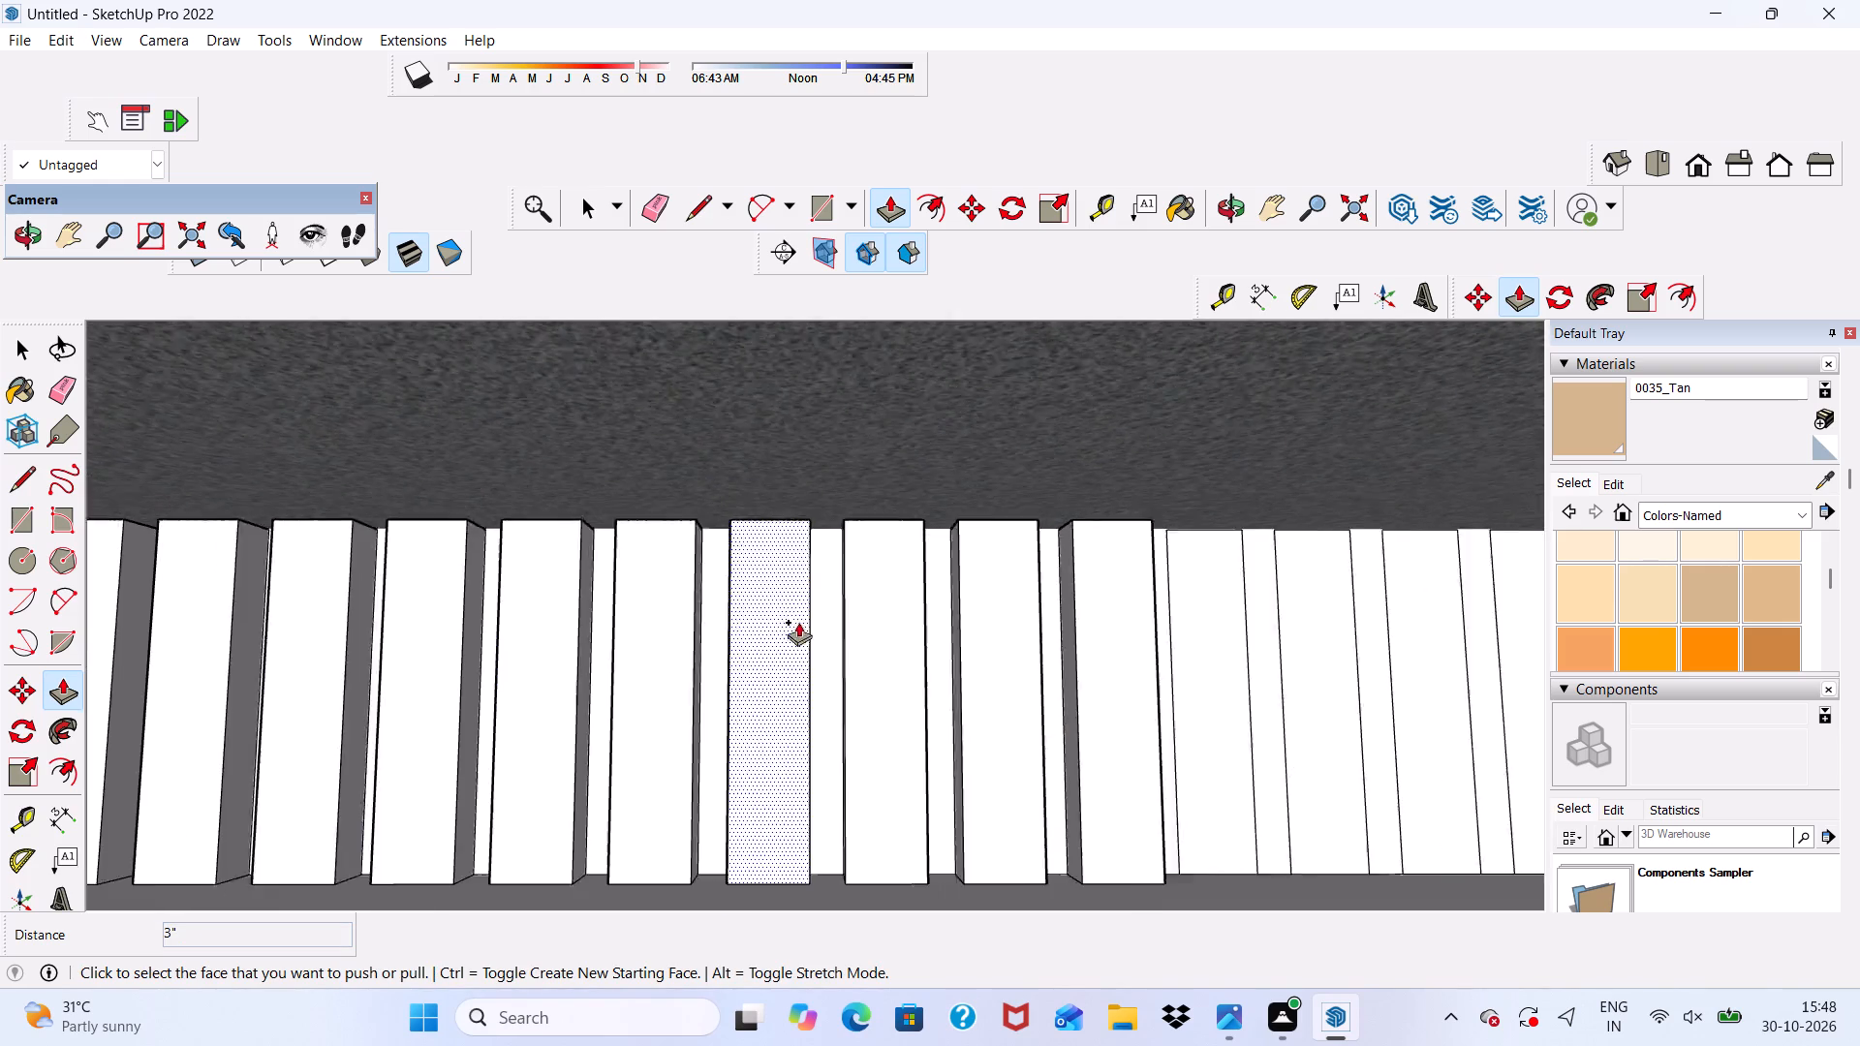
scroll(1088, 614, down, 3)
scroll(1104, 646, up, 5)
click(1177, 635)
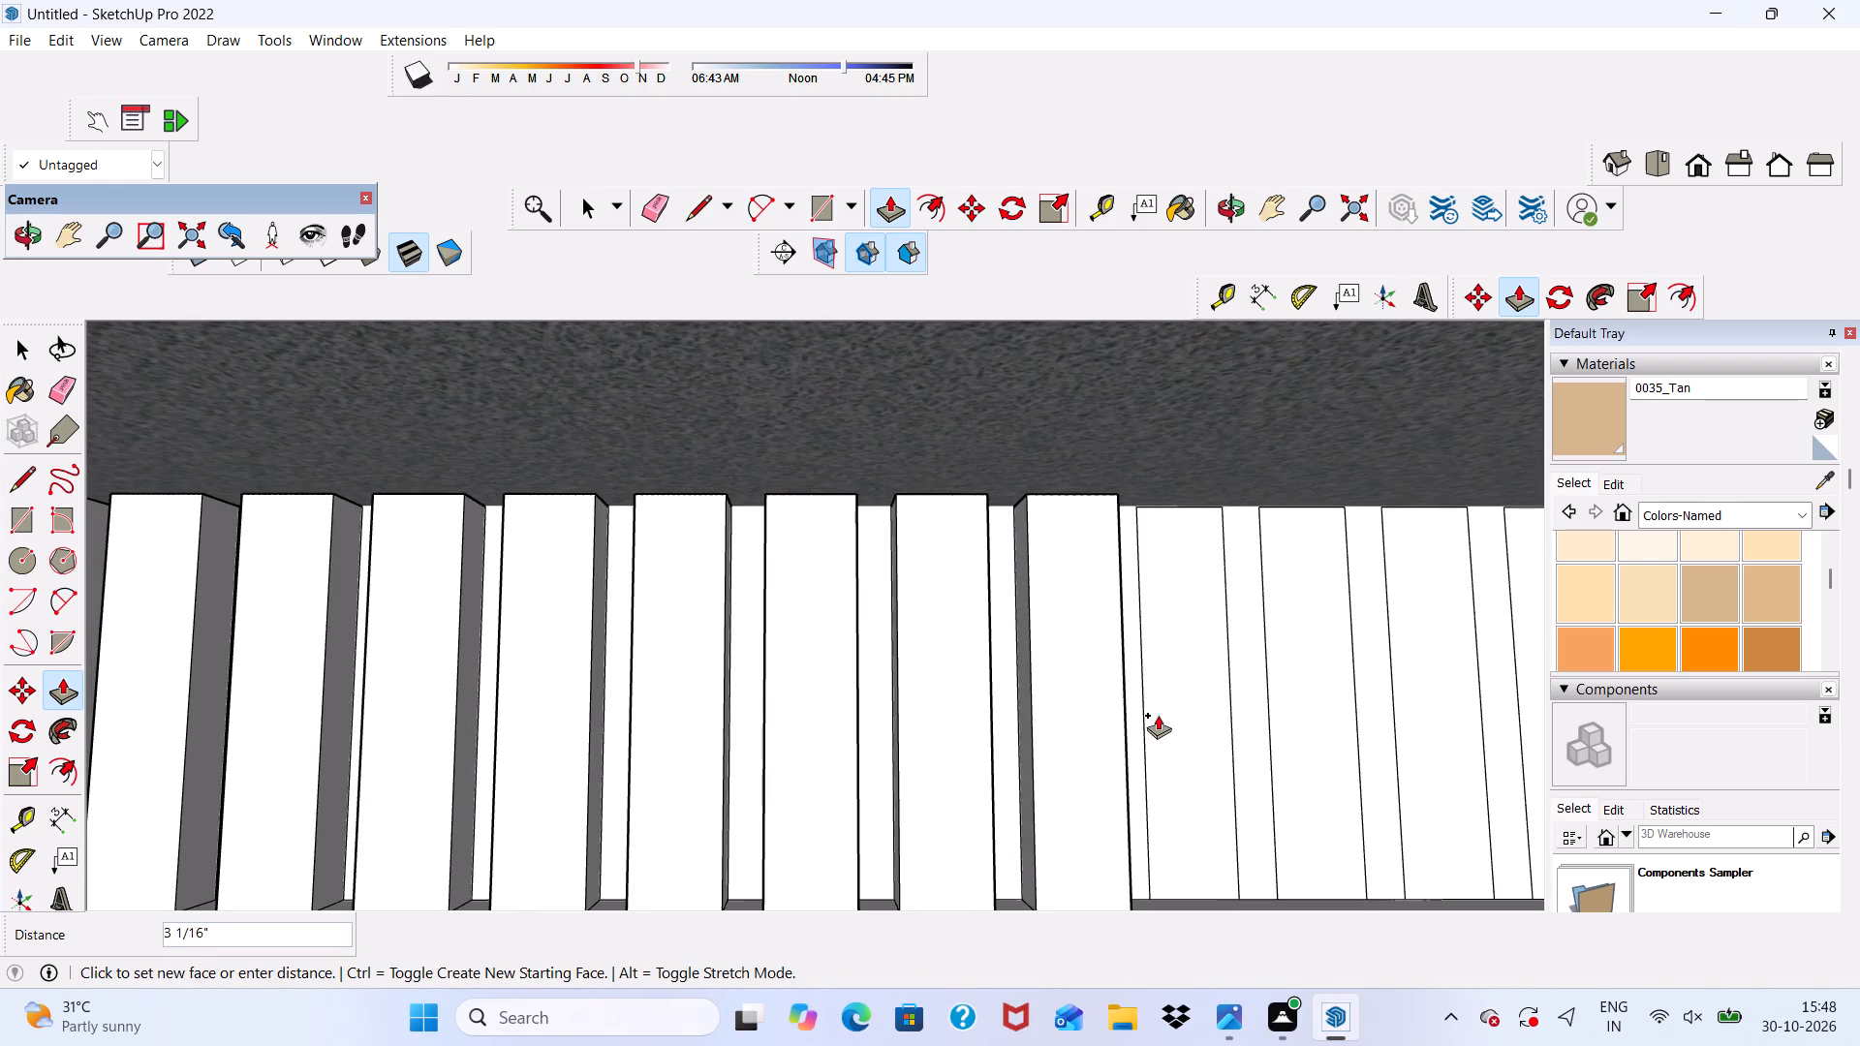
scroll(1157, 680, up, 3)
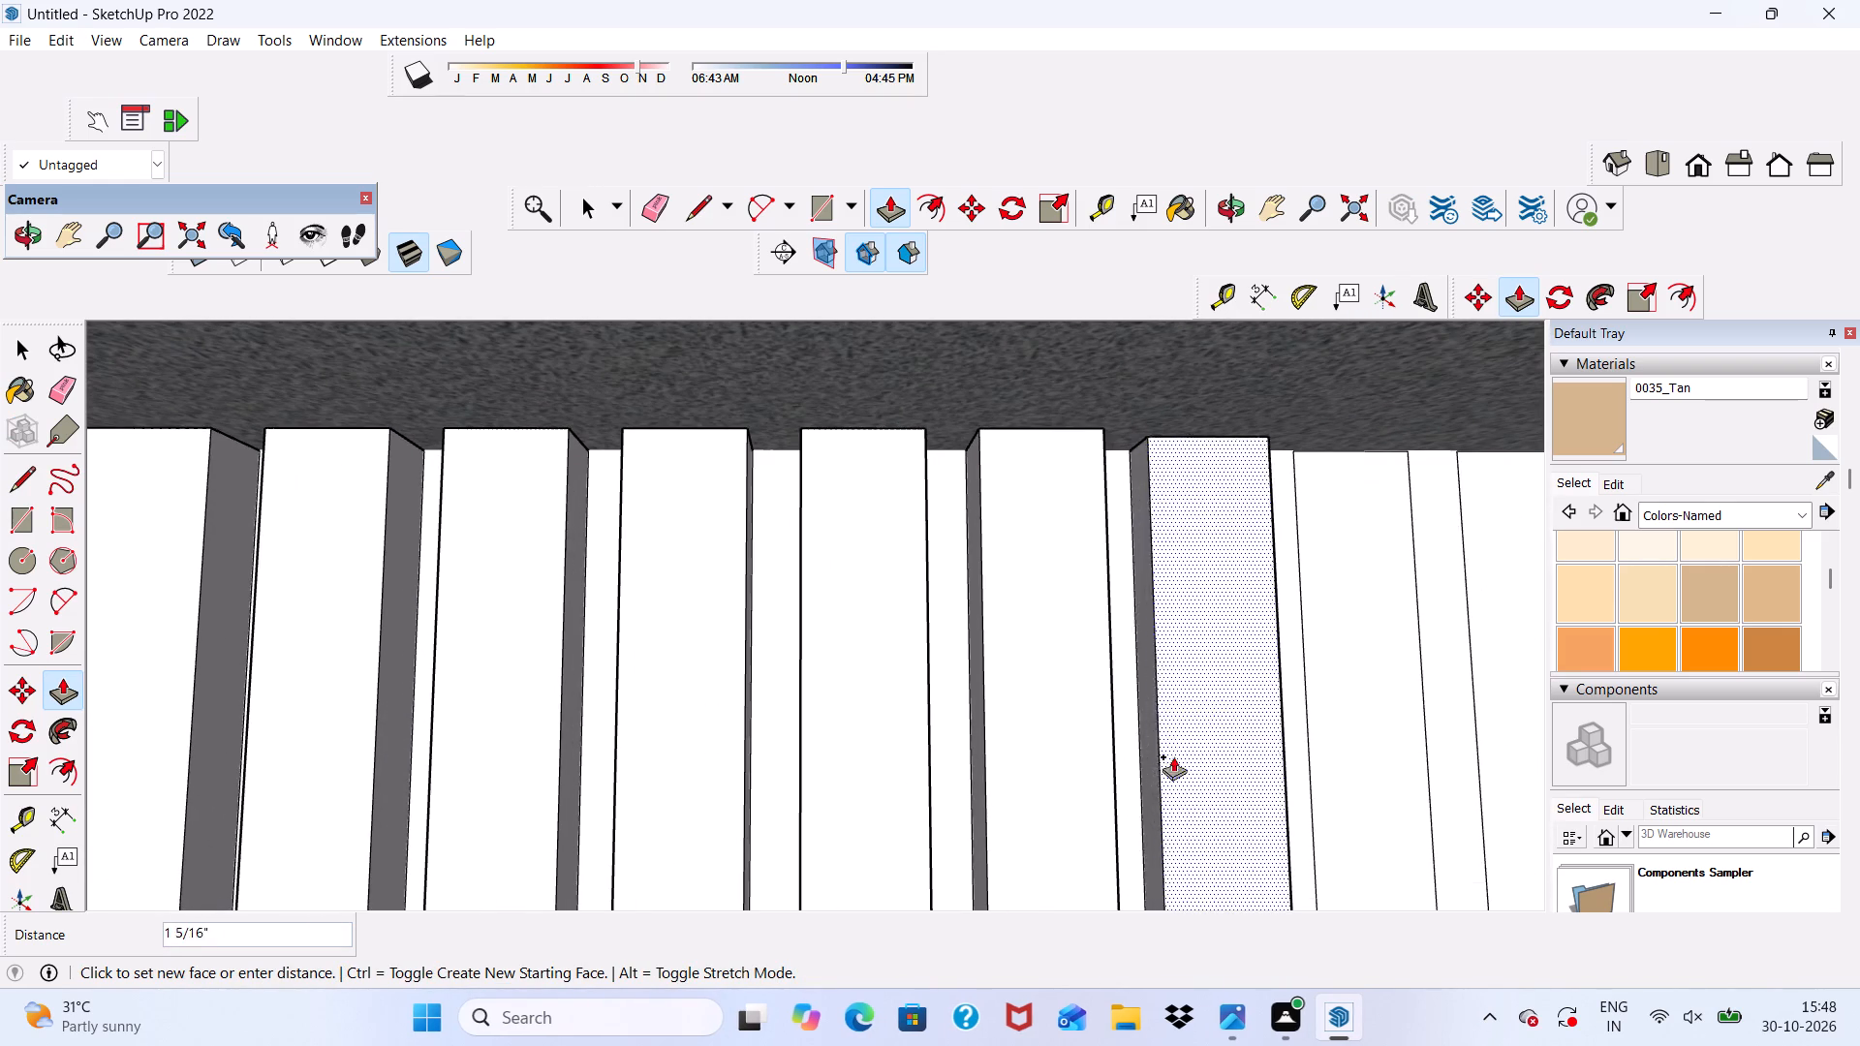
click(1114, 831)
scroll(939, 653, down, 5)
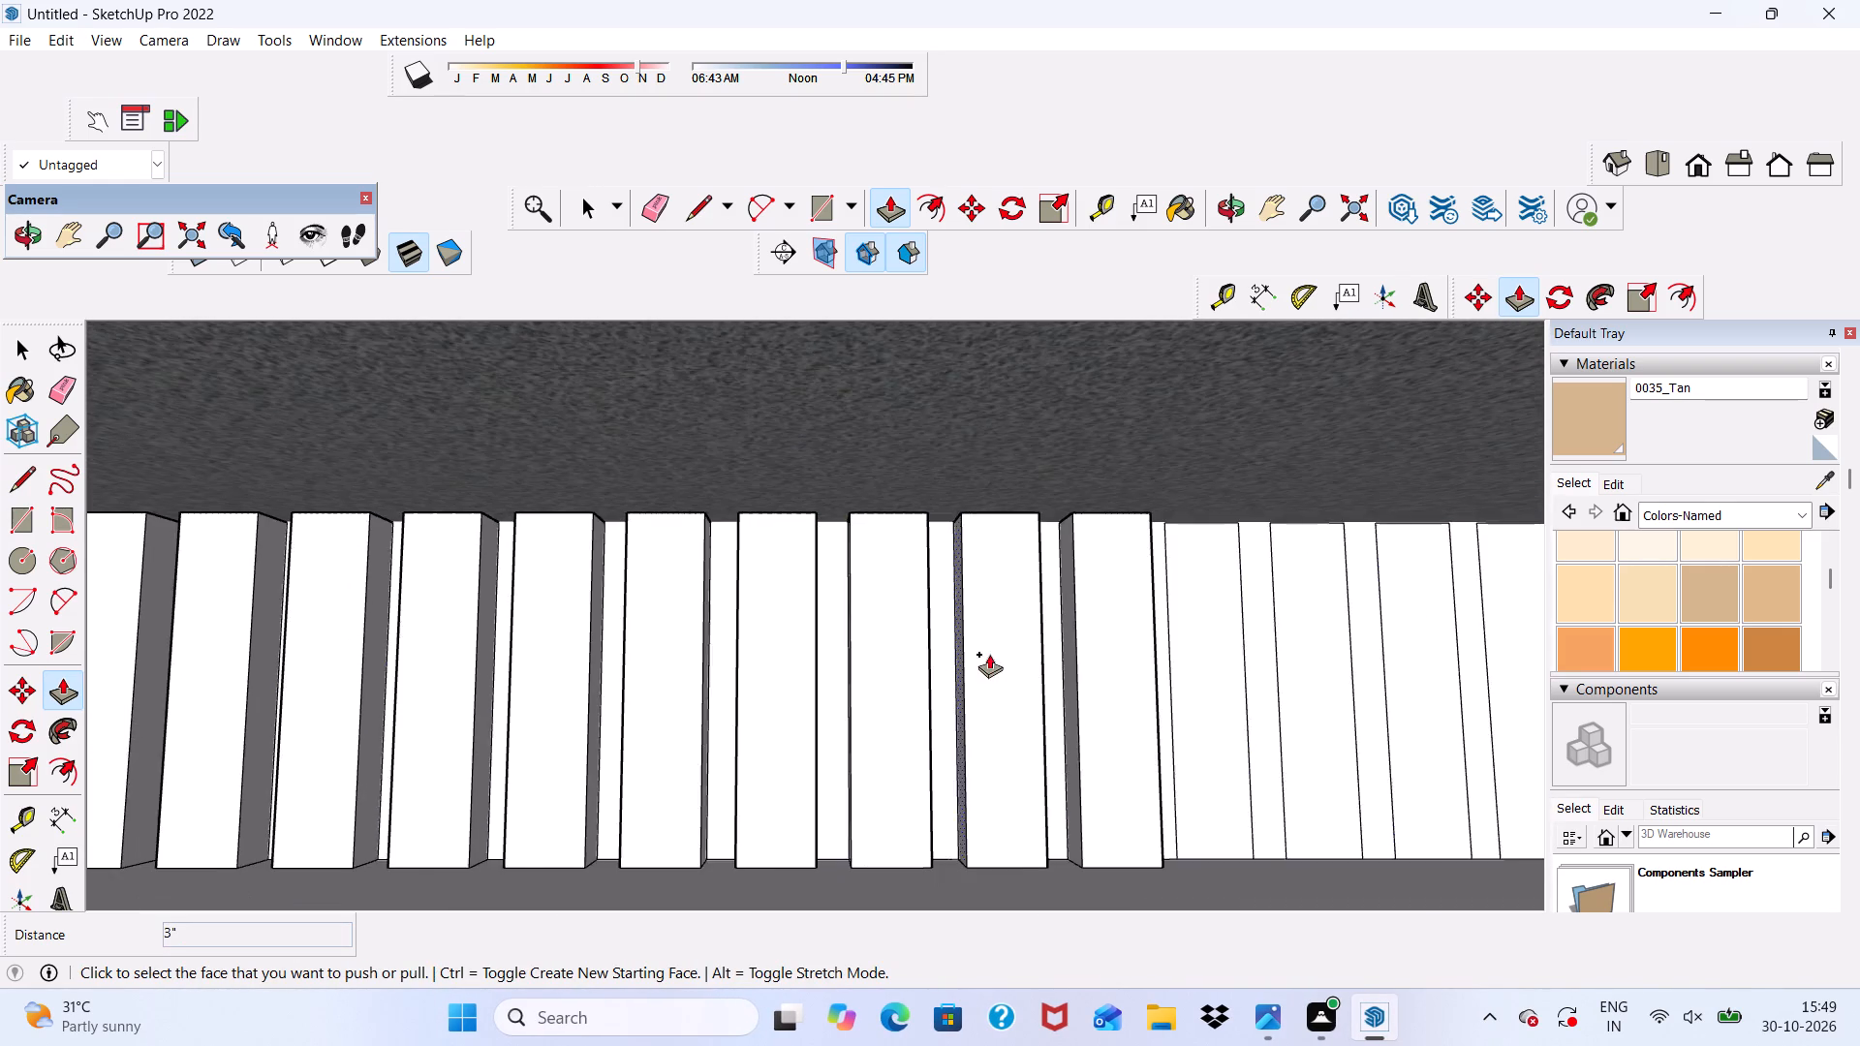
scroll(989, 654, down, 5)
scroll(1155, 676, up, 4)
click(1124, 656)
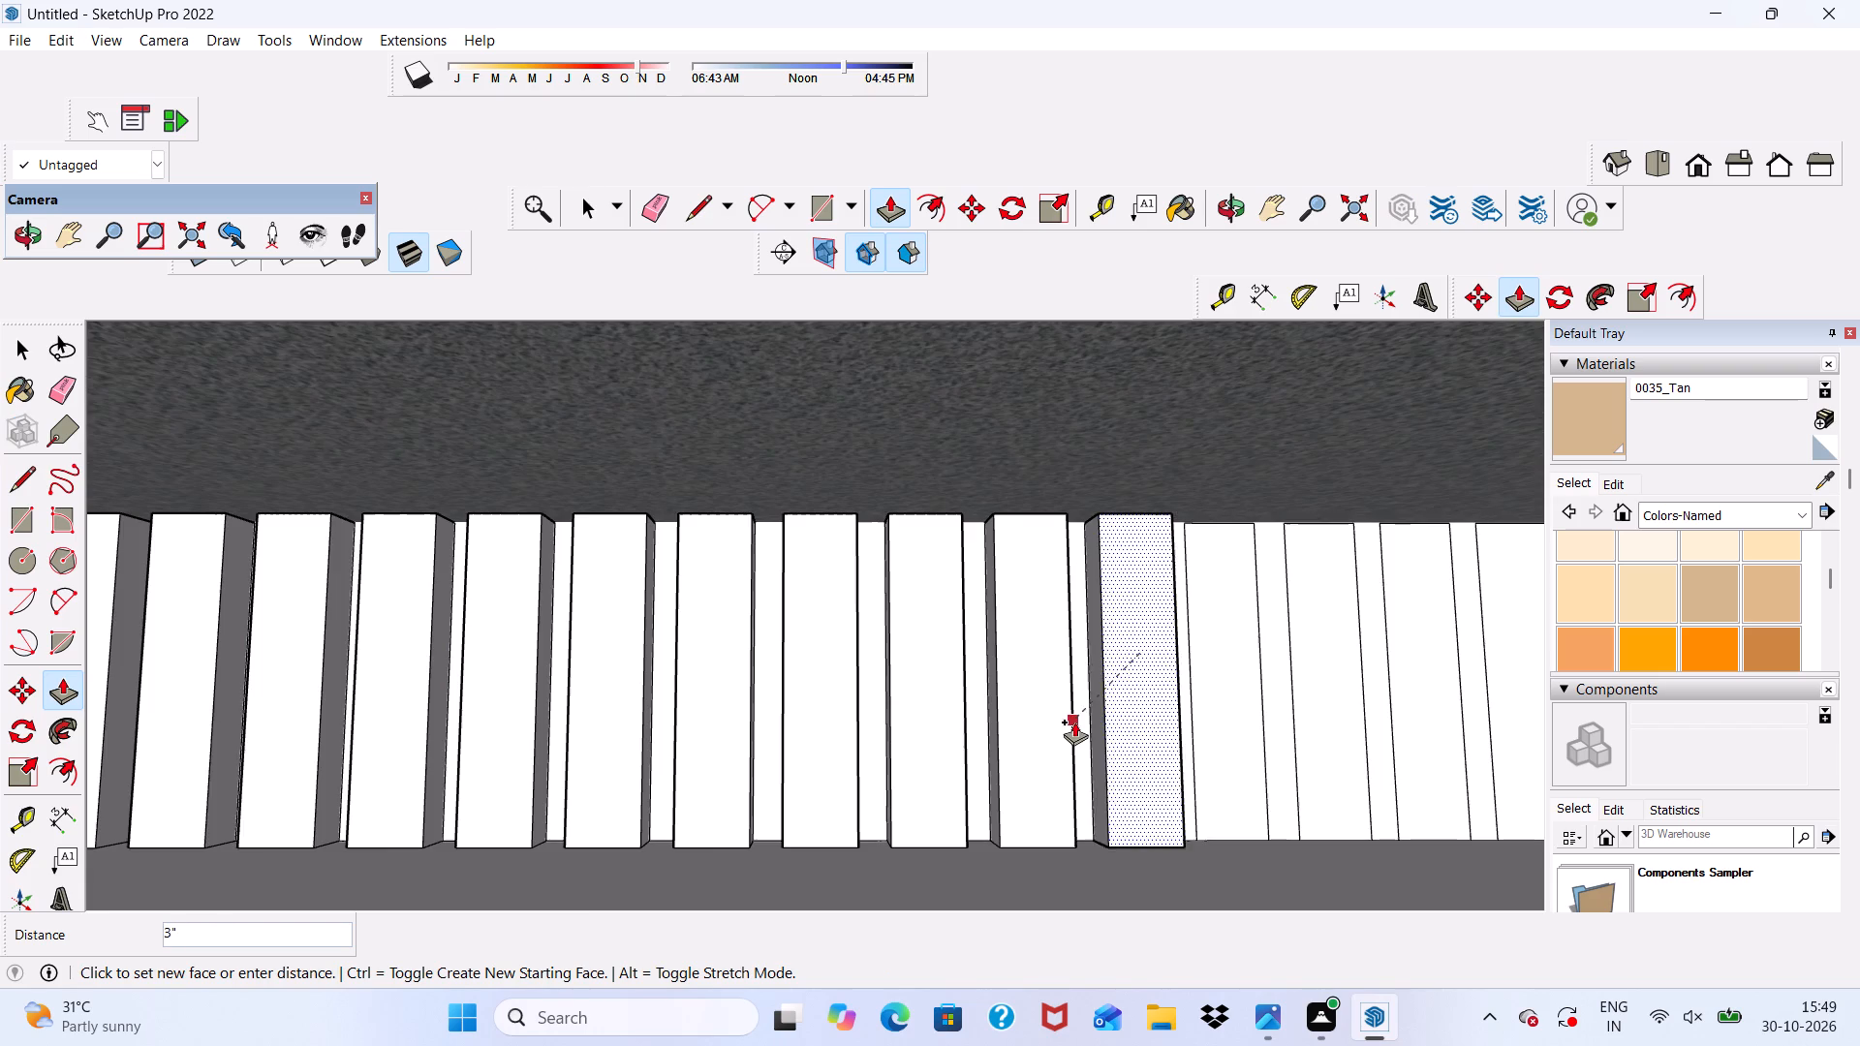
scroll(1074, 723, up, 4)
click(1071, 694)
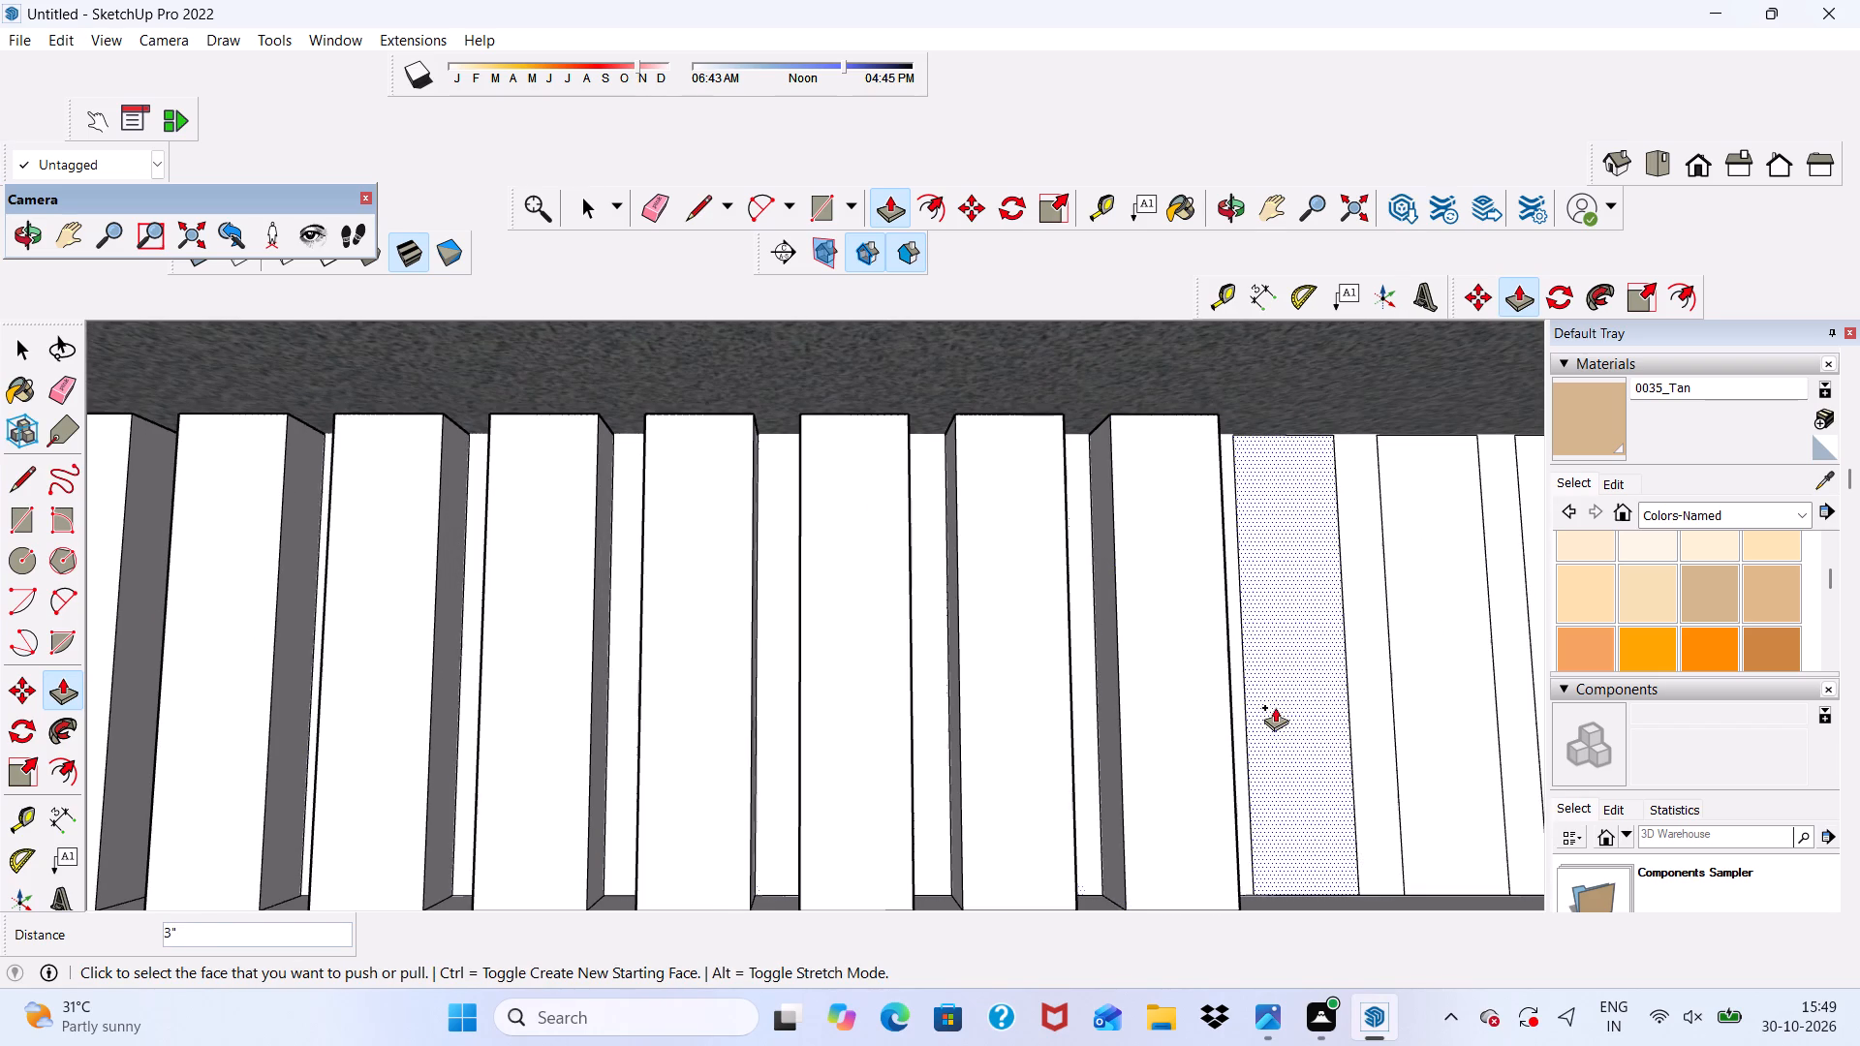
click(1277, 707)
scroll(1224, 804, up, 3)
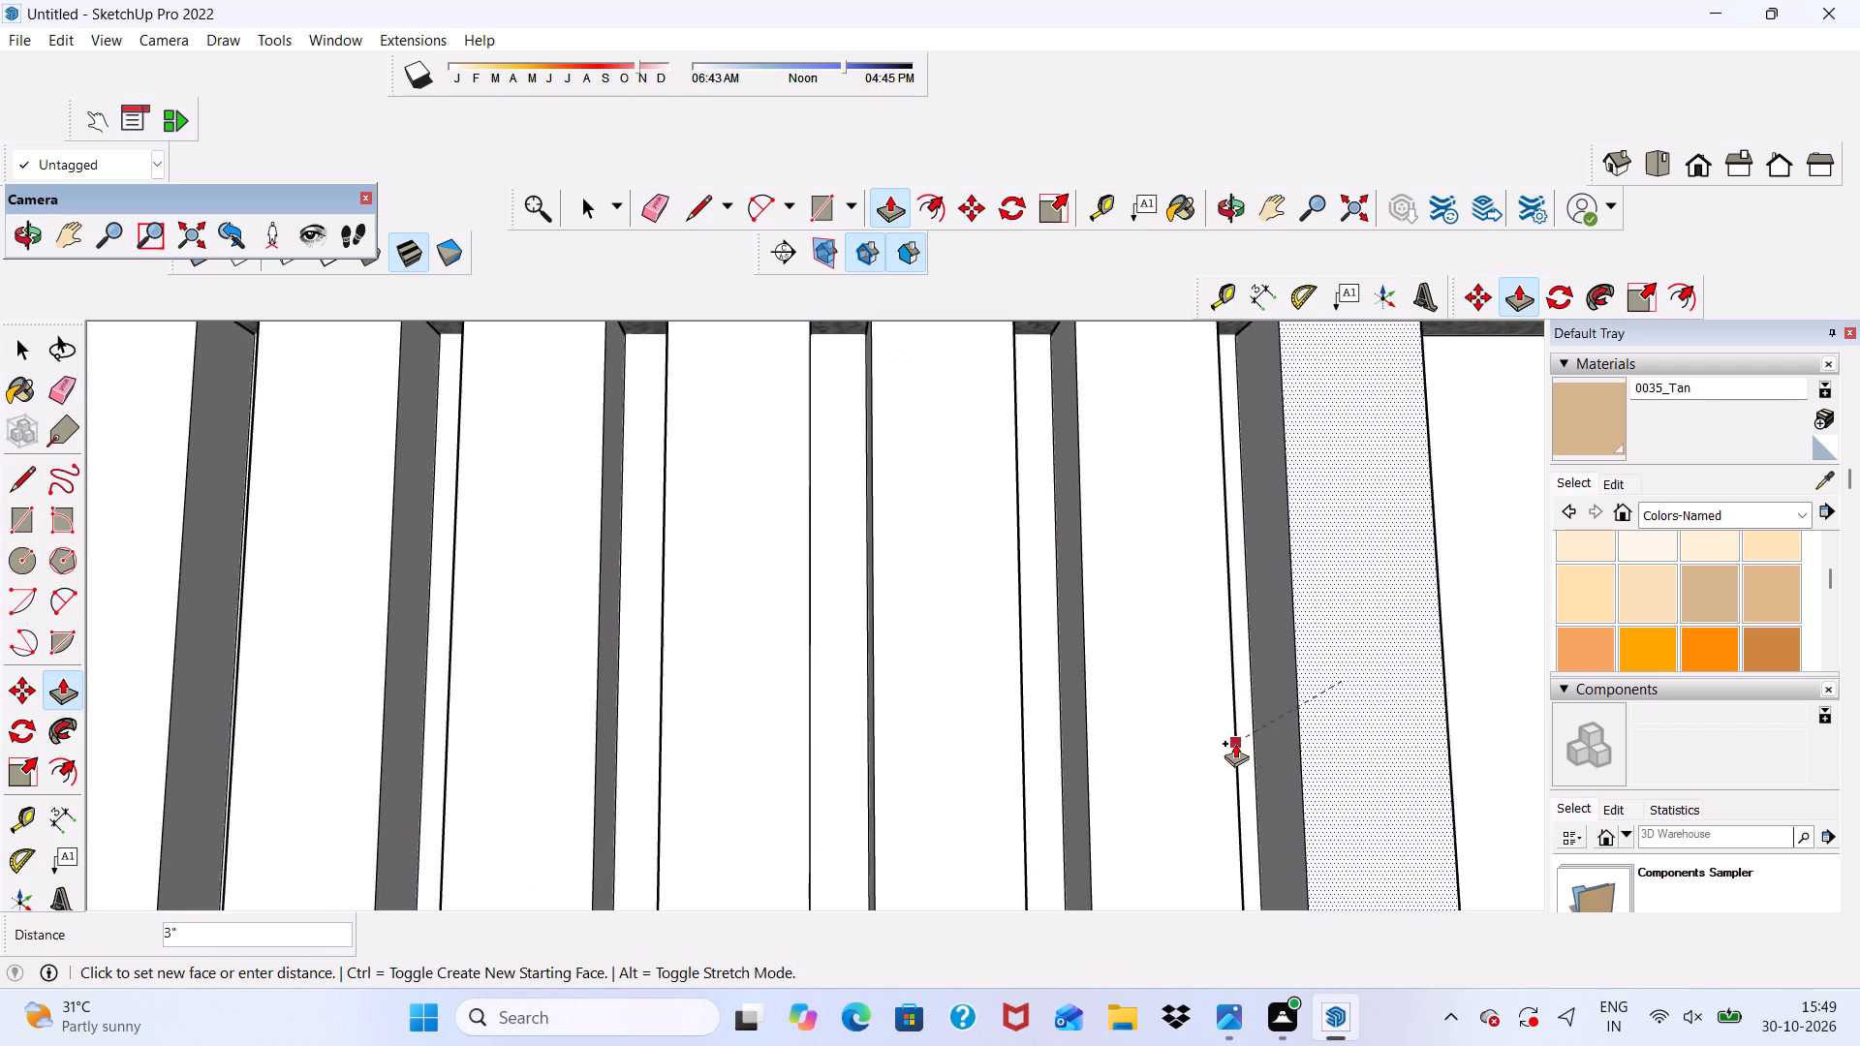
click(1235, 743)
Push/Pull the sixteenth strip of the upper-wall row outward to the face of the neighbouring 3" slat.
scroll(963, 564, down, 11)
scroll(1041, 596, down, 5)
scroll(931, 567, down, 5)
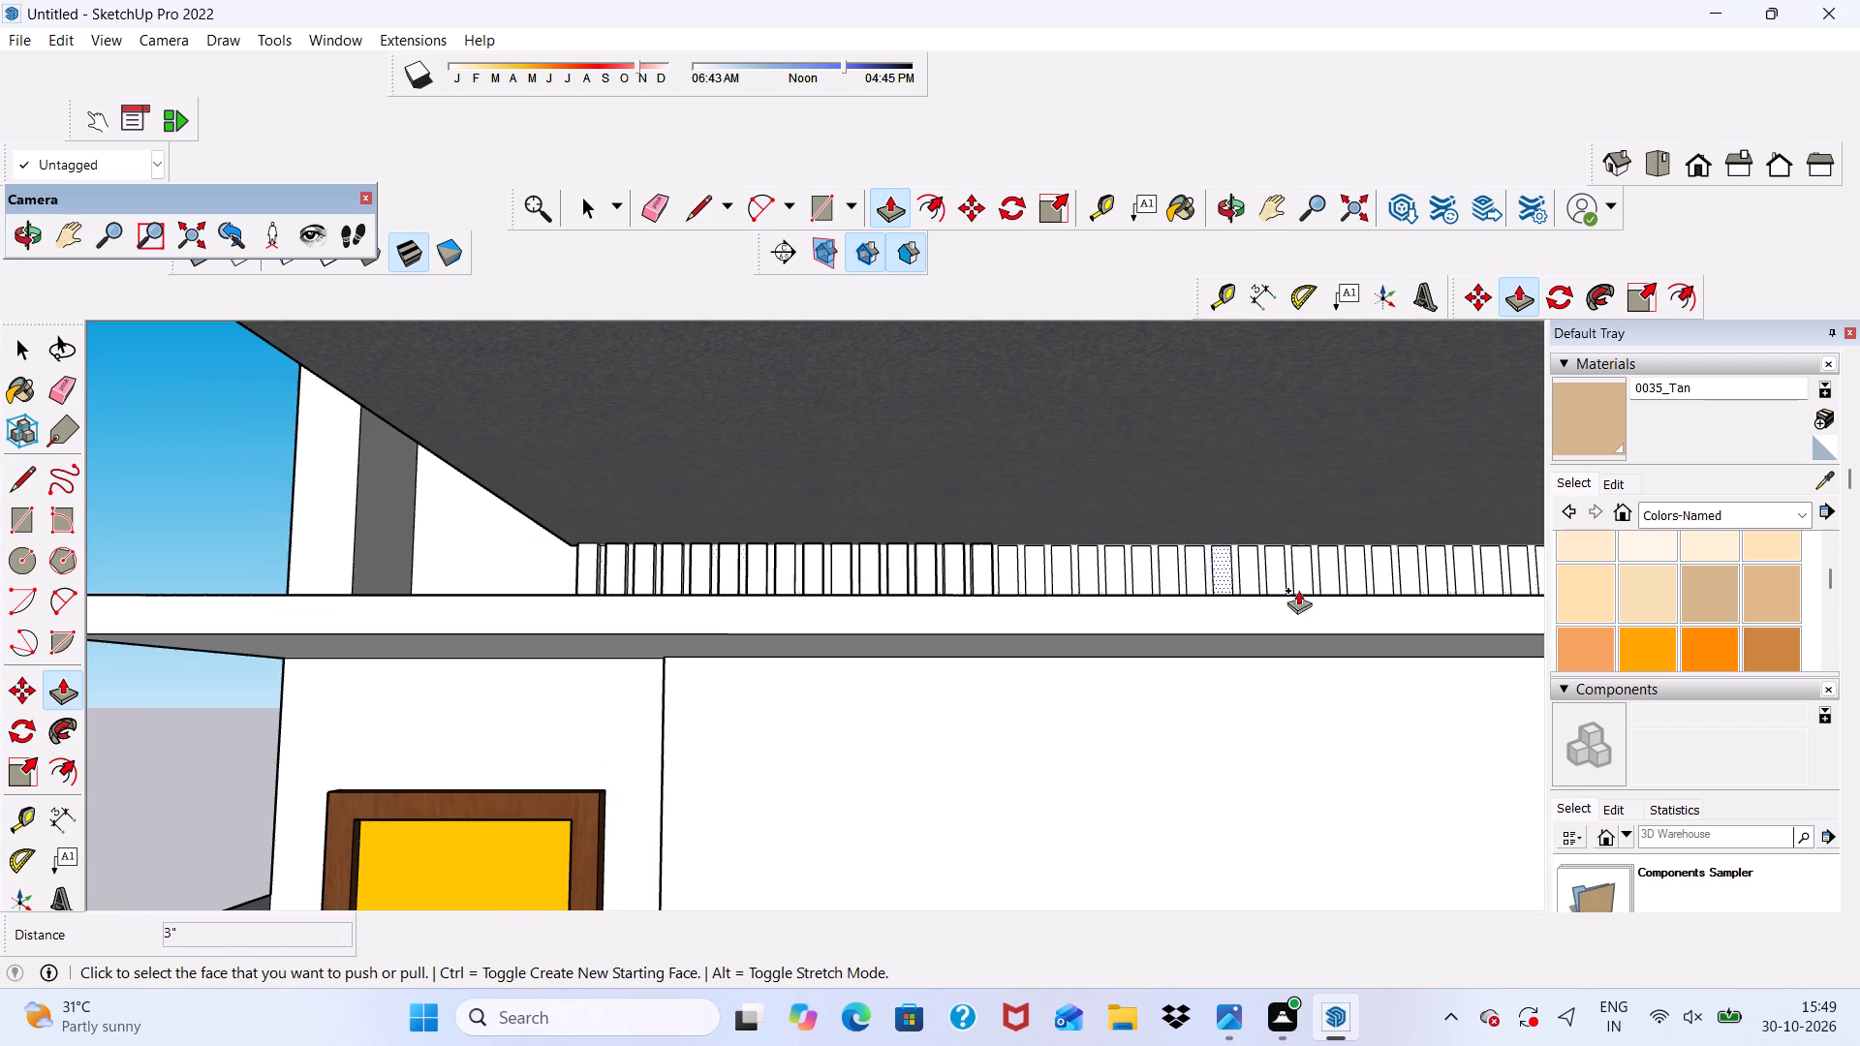
scroll(1360, 536, up, 6)
scroll(1036, 508, down, 7)
scroll(638, 590, down, 2)
scroll(876, 508, up, 4)
scroll(787, 565, up, 3)
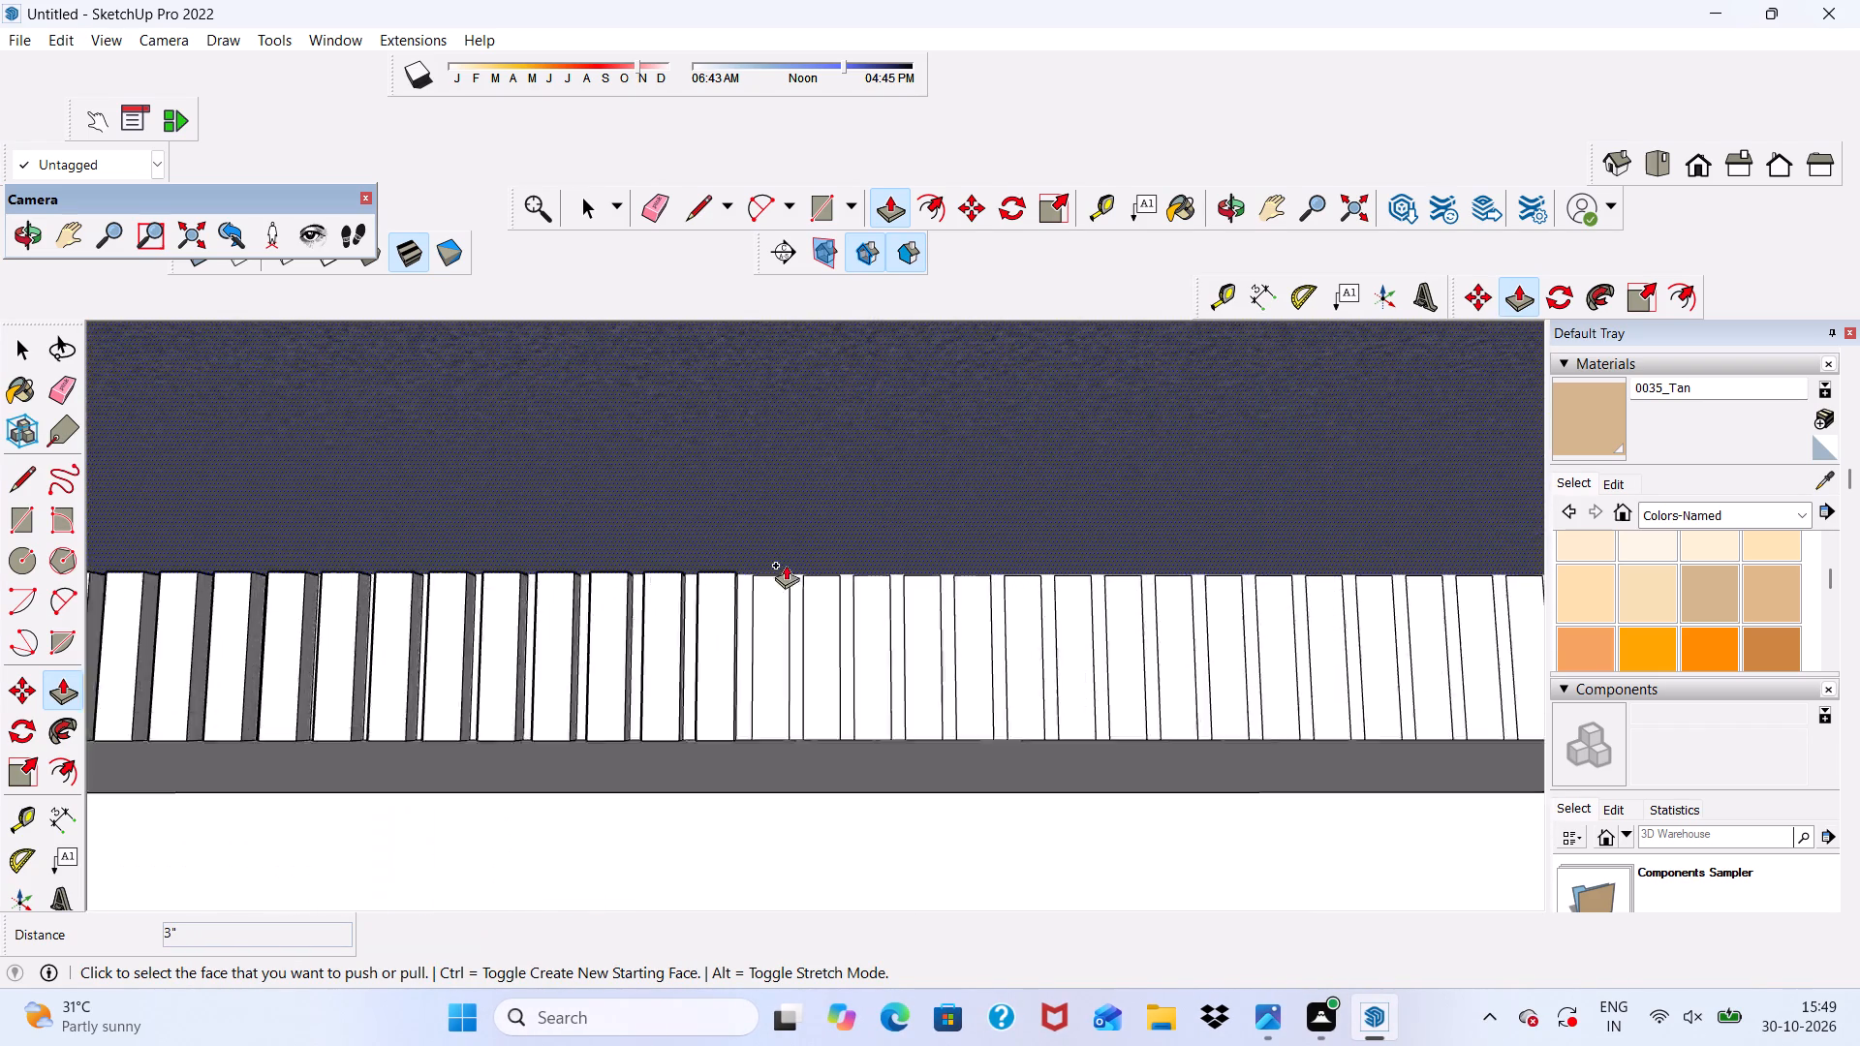
scroll(786, 565, up, 8)
scroll(789, 660, up, 3)
click(789, 661)
scroll(702, 661, down, 4)
middle_drag(735, 671, 753, 686)
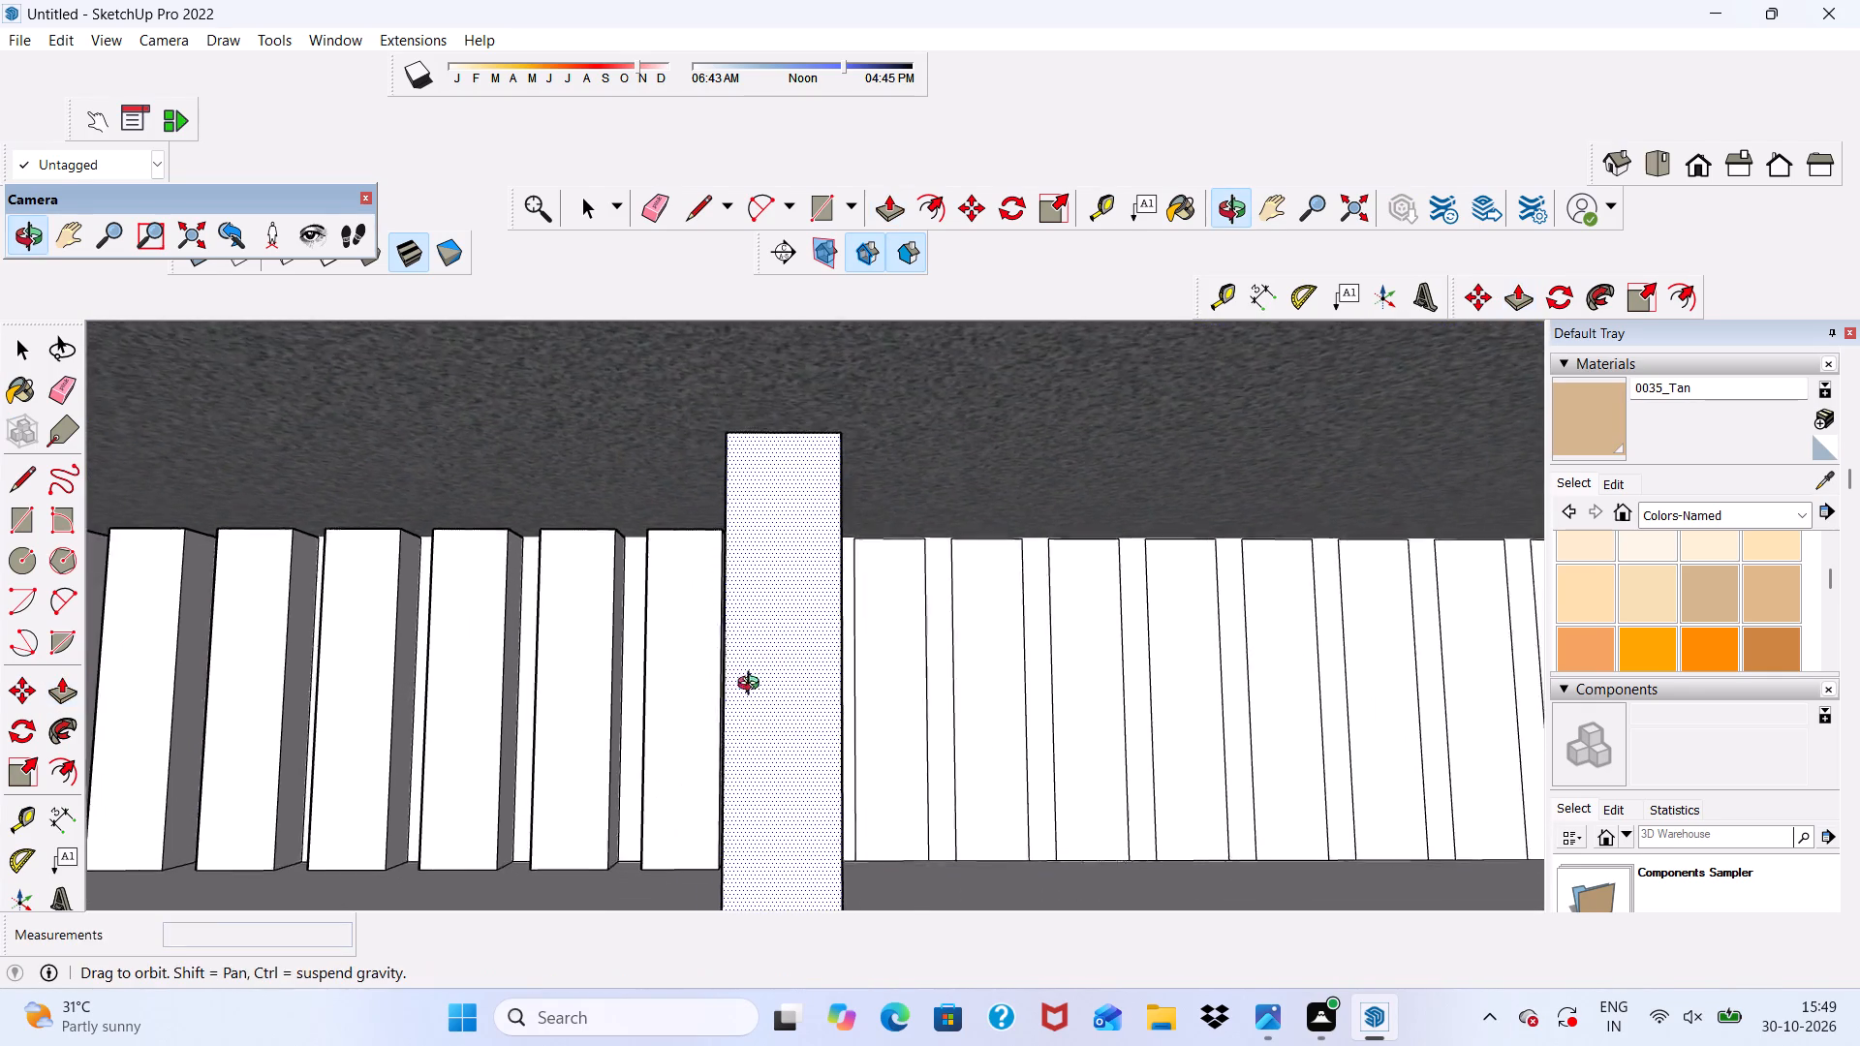
middle_drag(753, 686, 792, 701)
scroll(753, 693, up, 2)
click(719, 681)
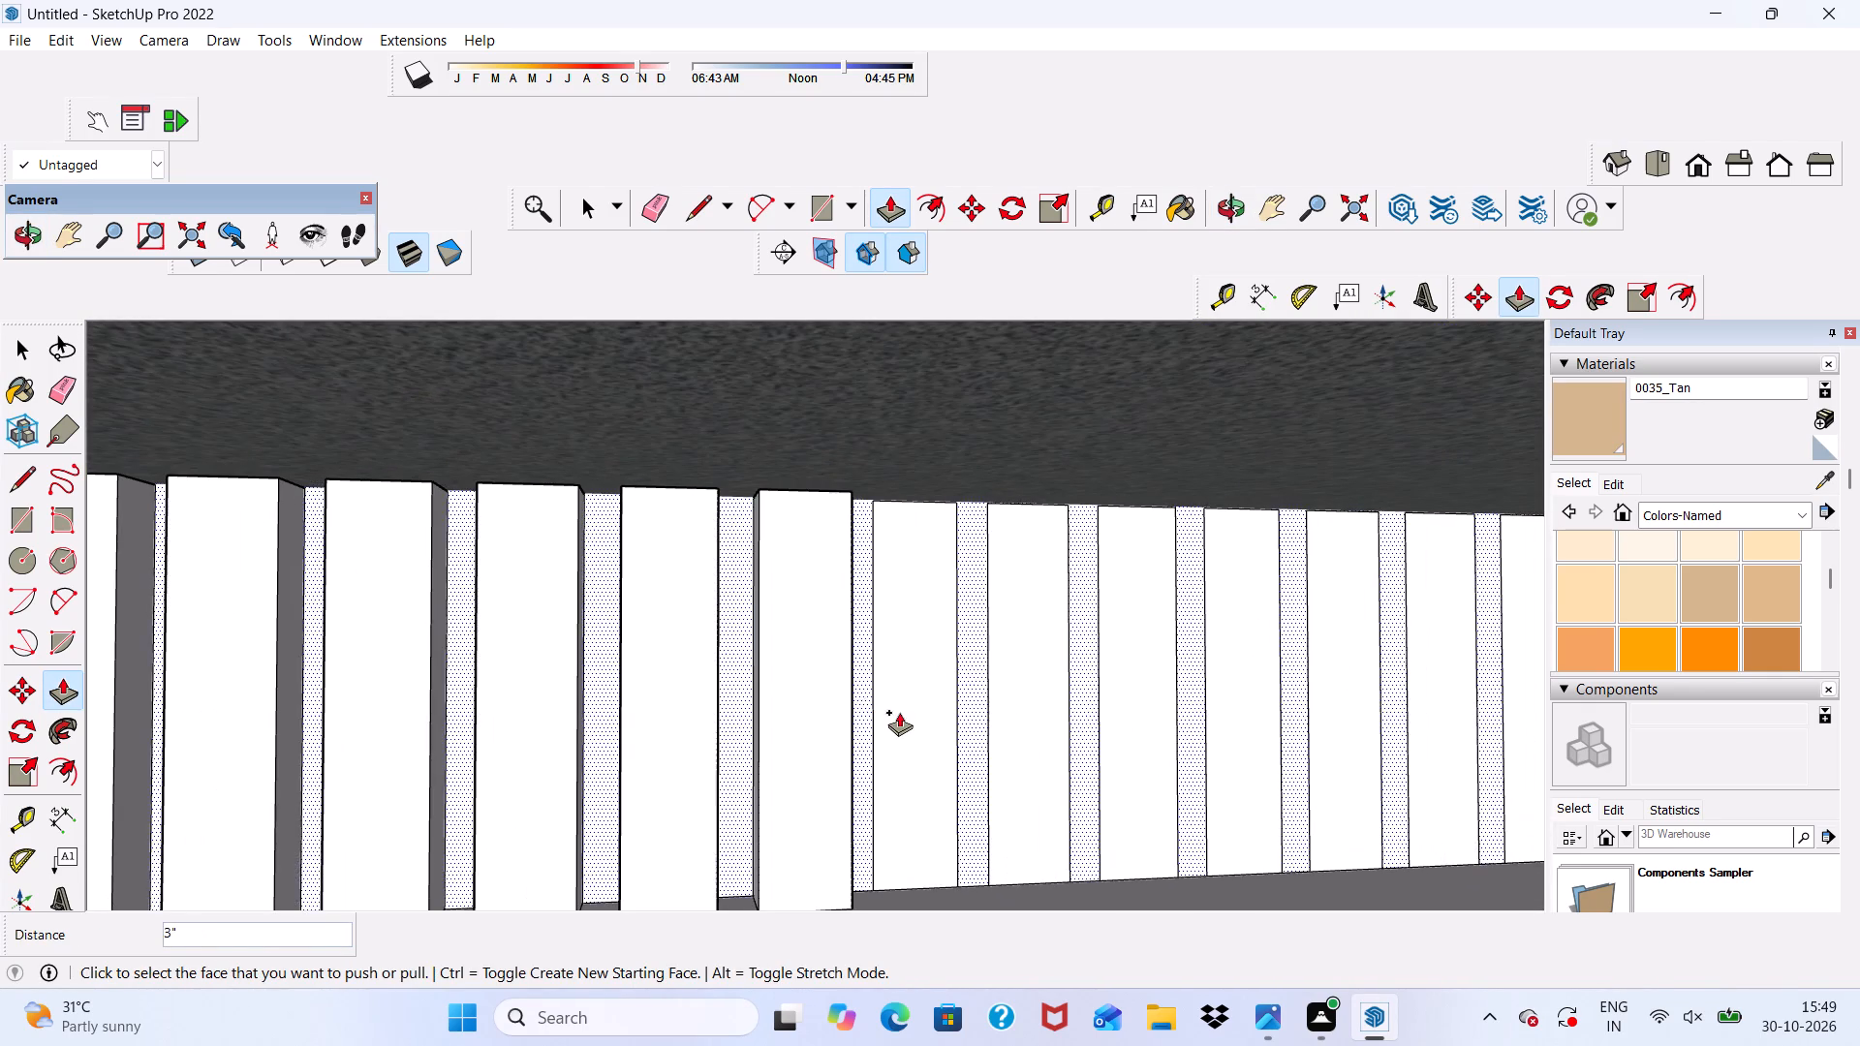
Push/Pull the seventeenth, eighteenth and nineteenth strips of the upper-wall row outward by 3", level with the finished slats.
click(899, 712)
click(852, 754)
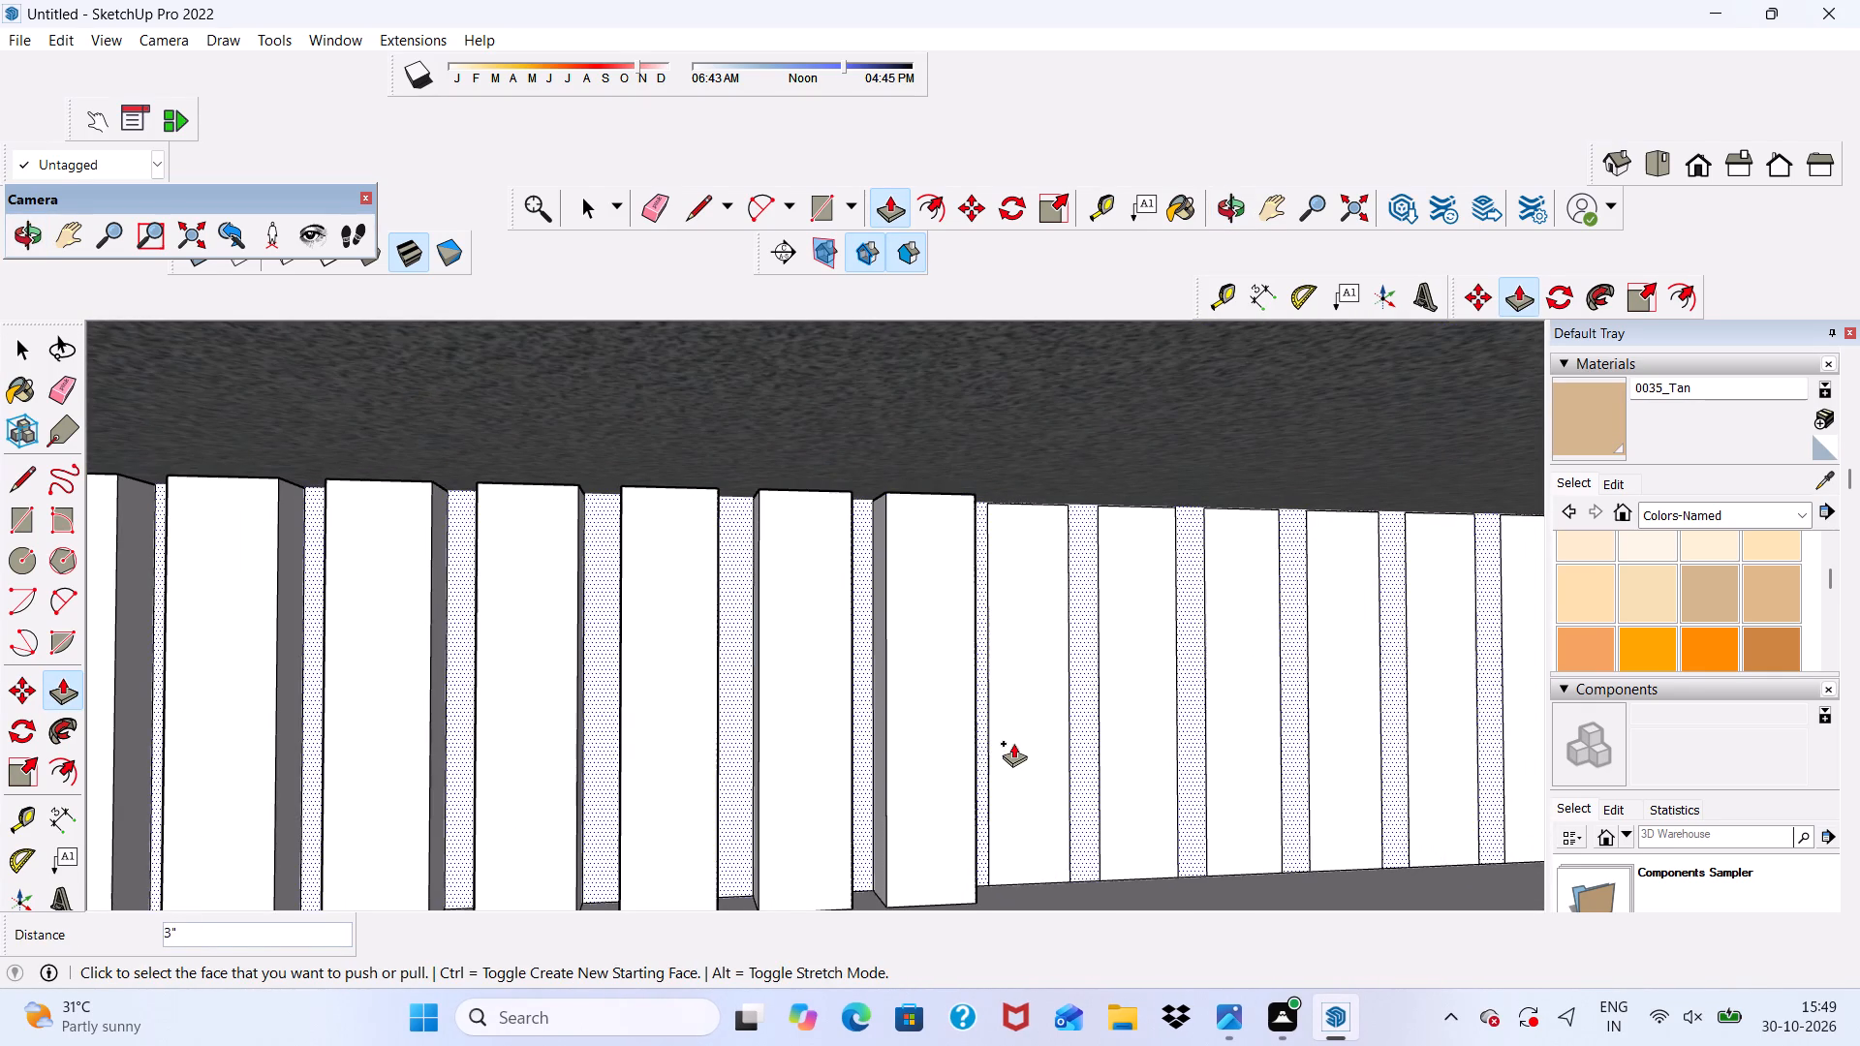
scroll(1013, 743, up, 5)
click(1014, 737)
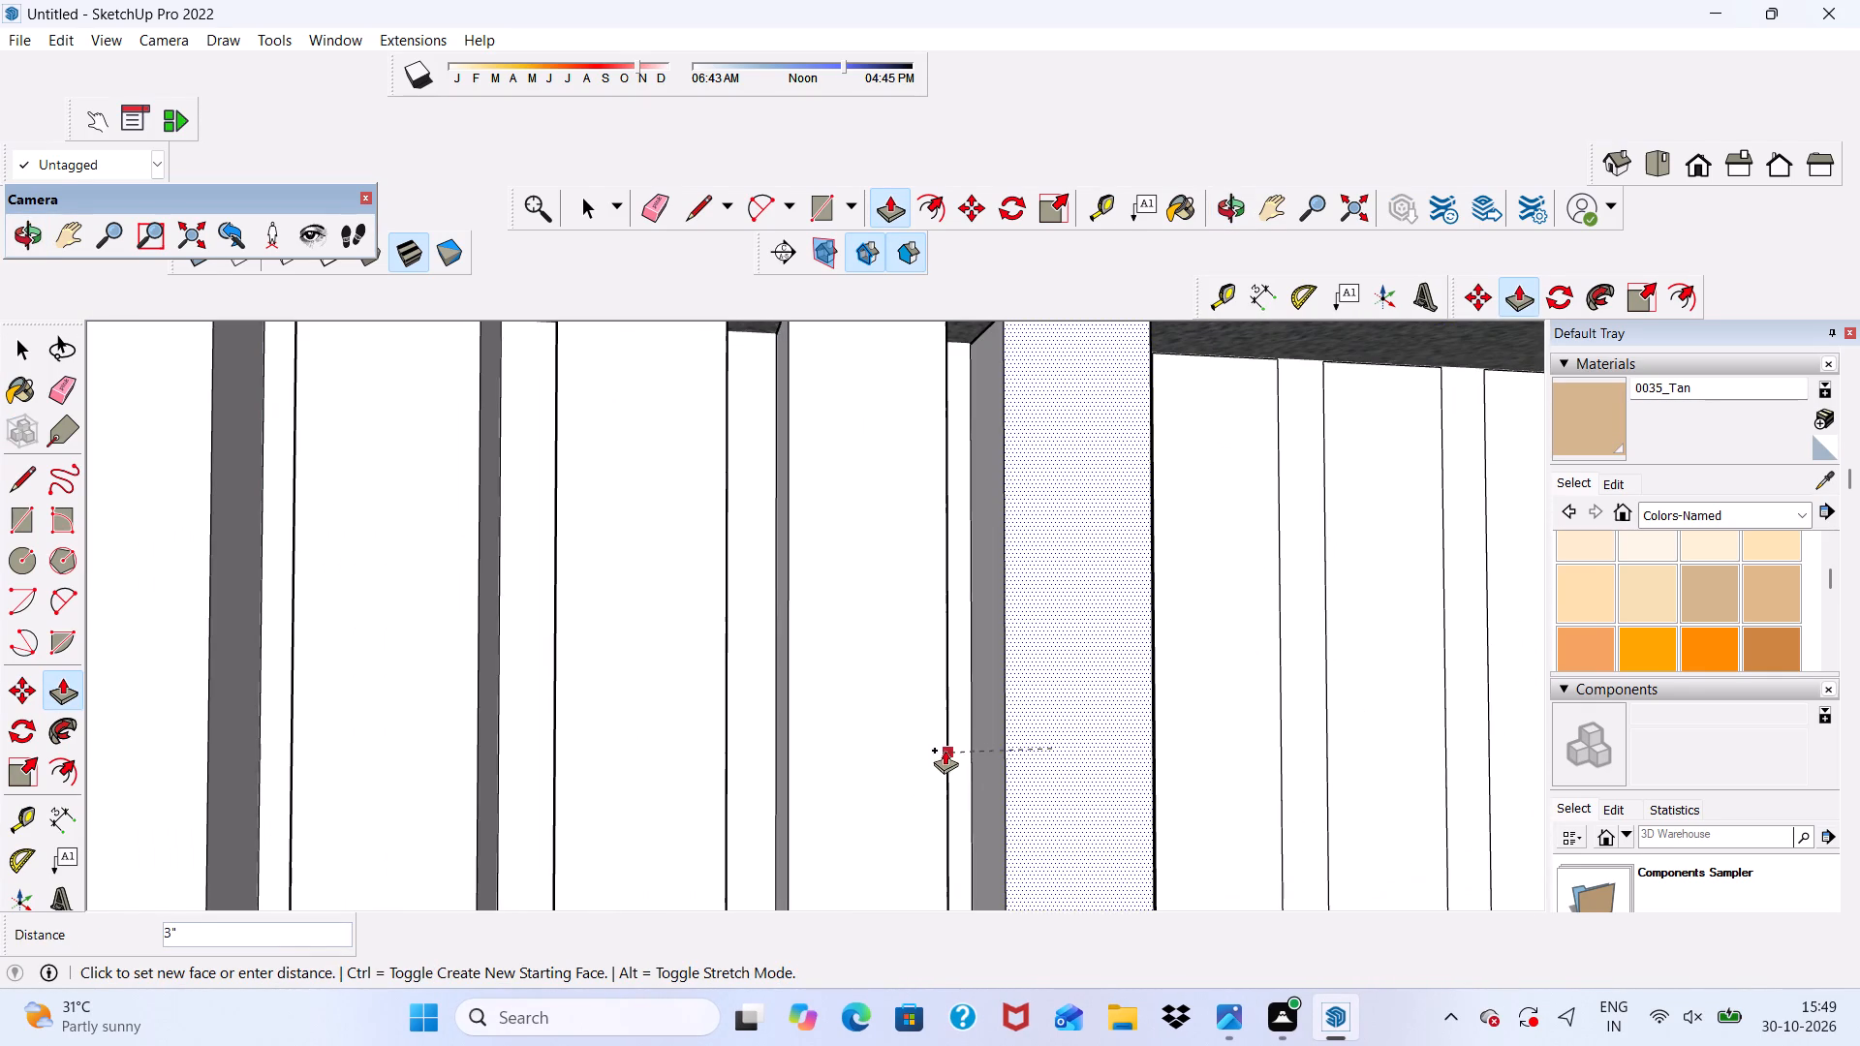
click(945, 740)
click(1179, 710)
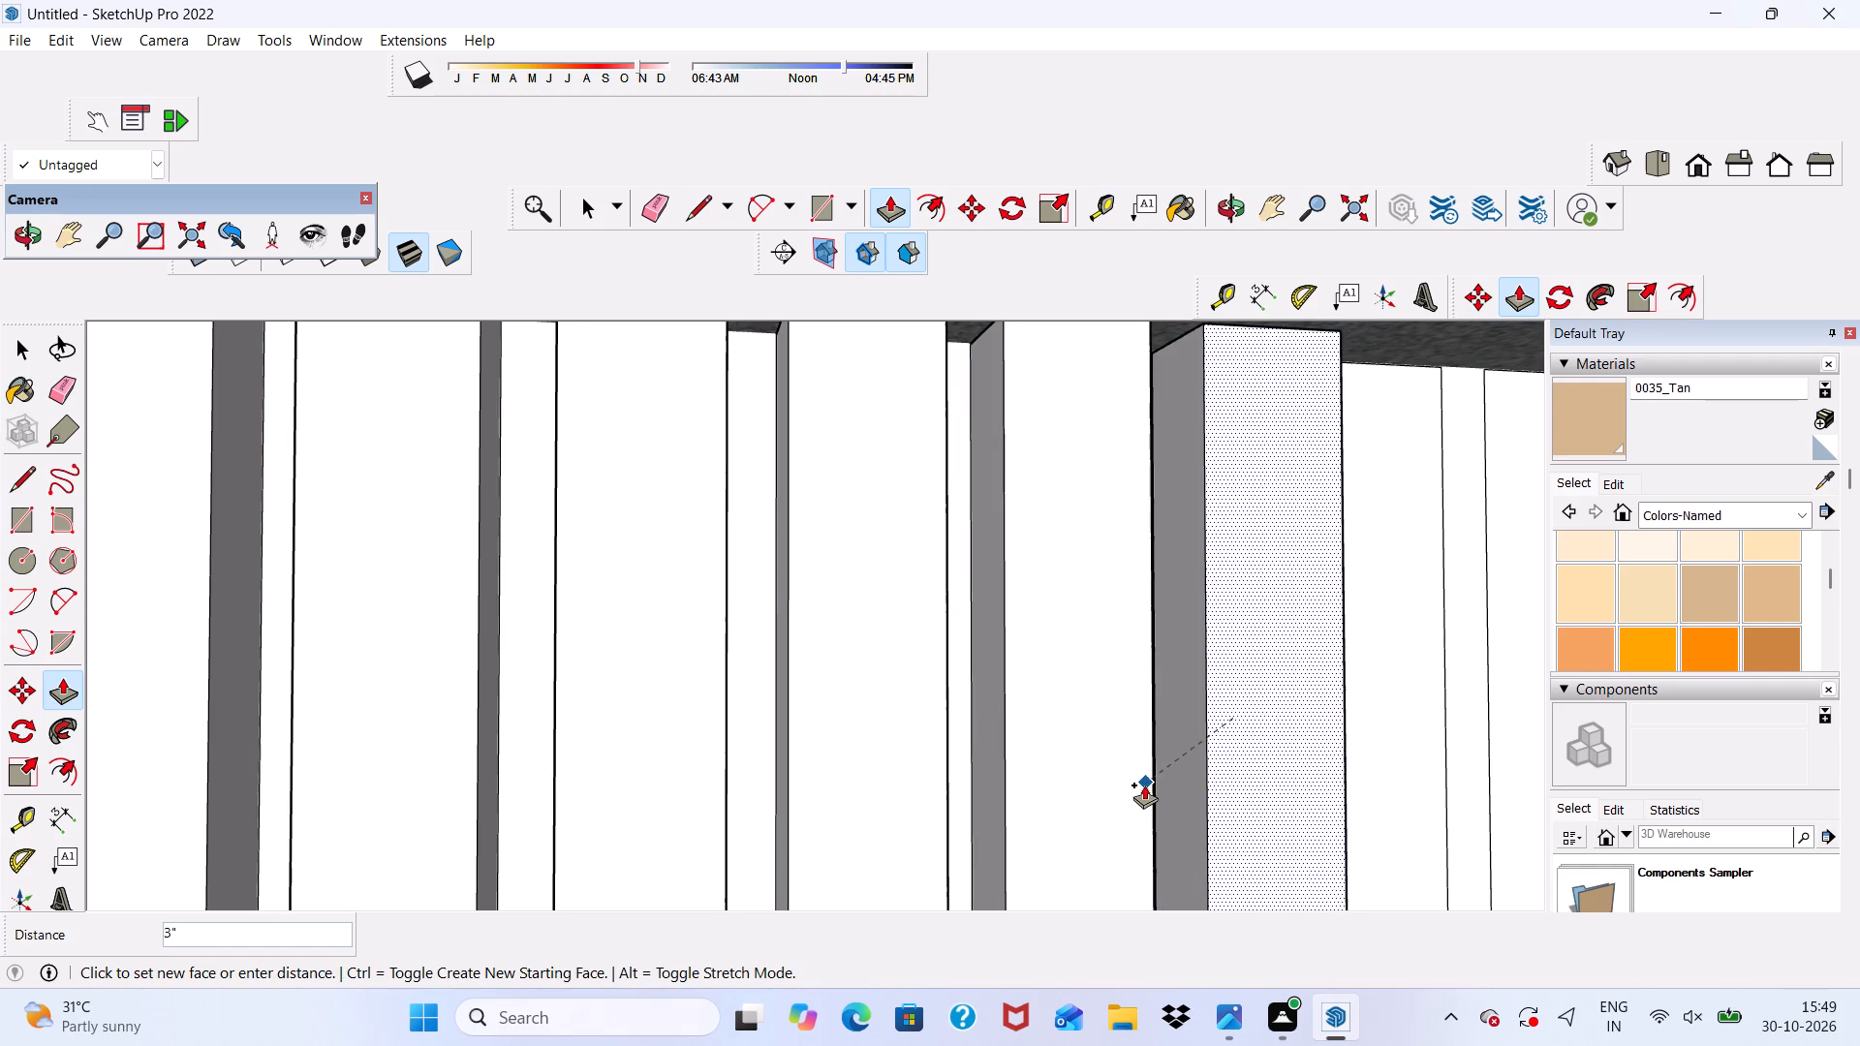
click(1145, 780)
Push/Pull the twentieth strip of the upper-wall row outward by 3", level with the neighbouring slat.
scroll(836, 612, down, 6)
middle_drag(1017, 717, 873, 715)
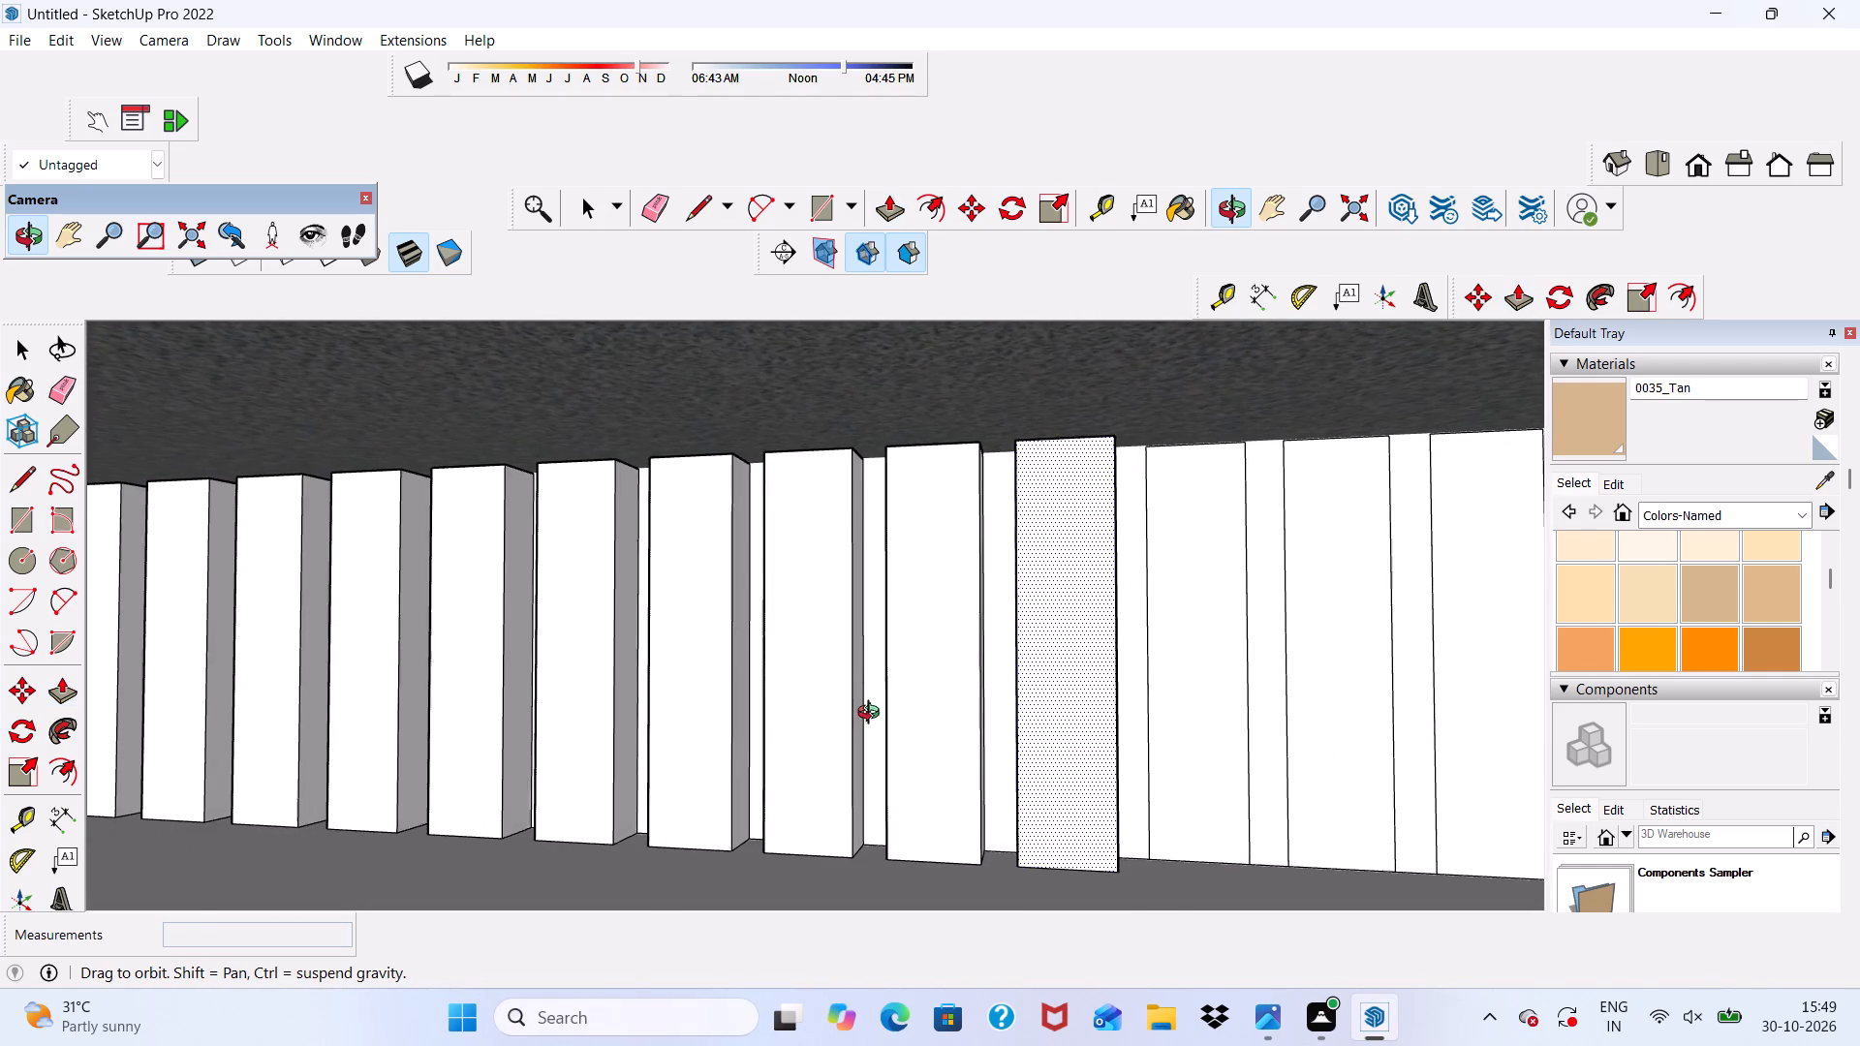
middle_drag(873, 715, 873, 714)
scroll(1174, 707, up, 1)
click(1174, 707)
scroll(1104, 670, up, 1)
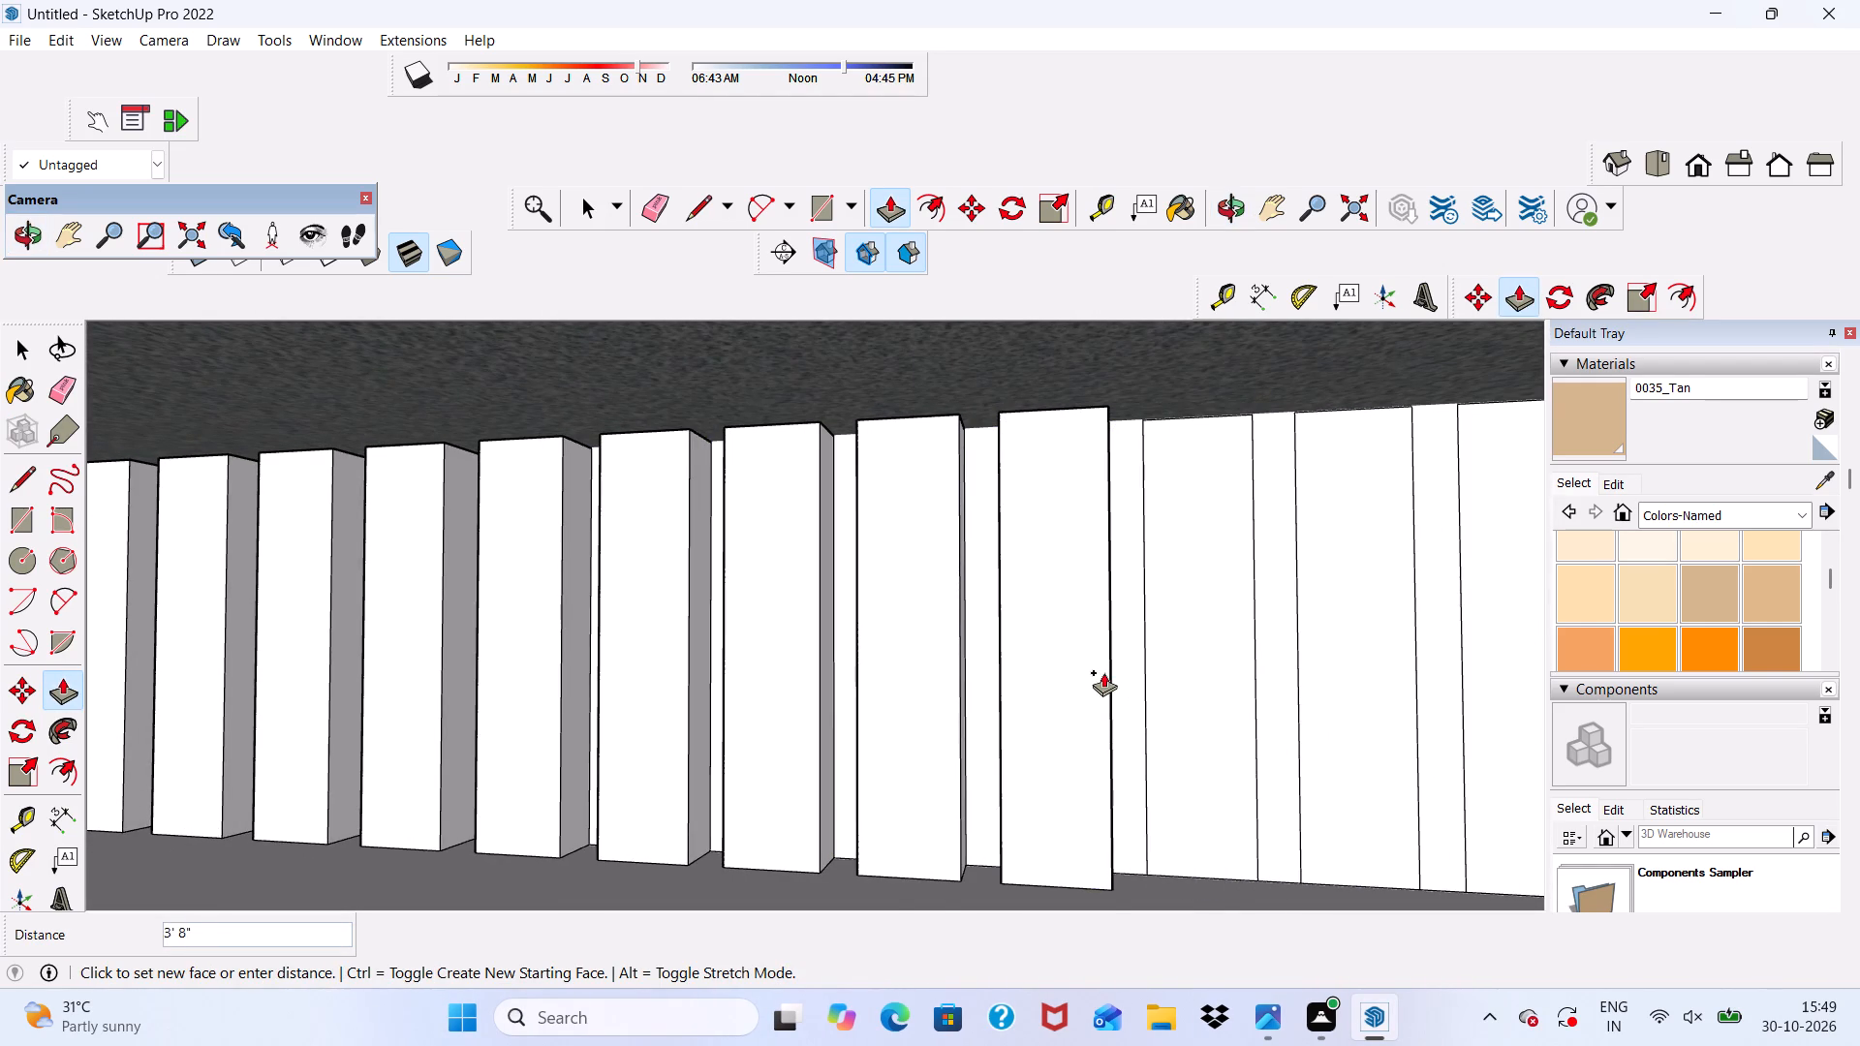
click(1109, 718)
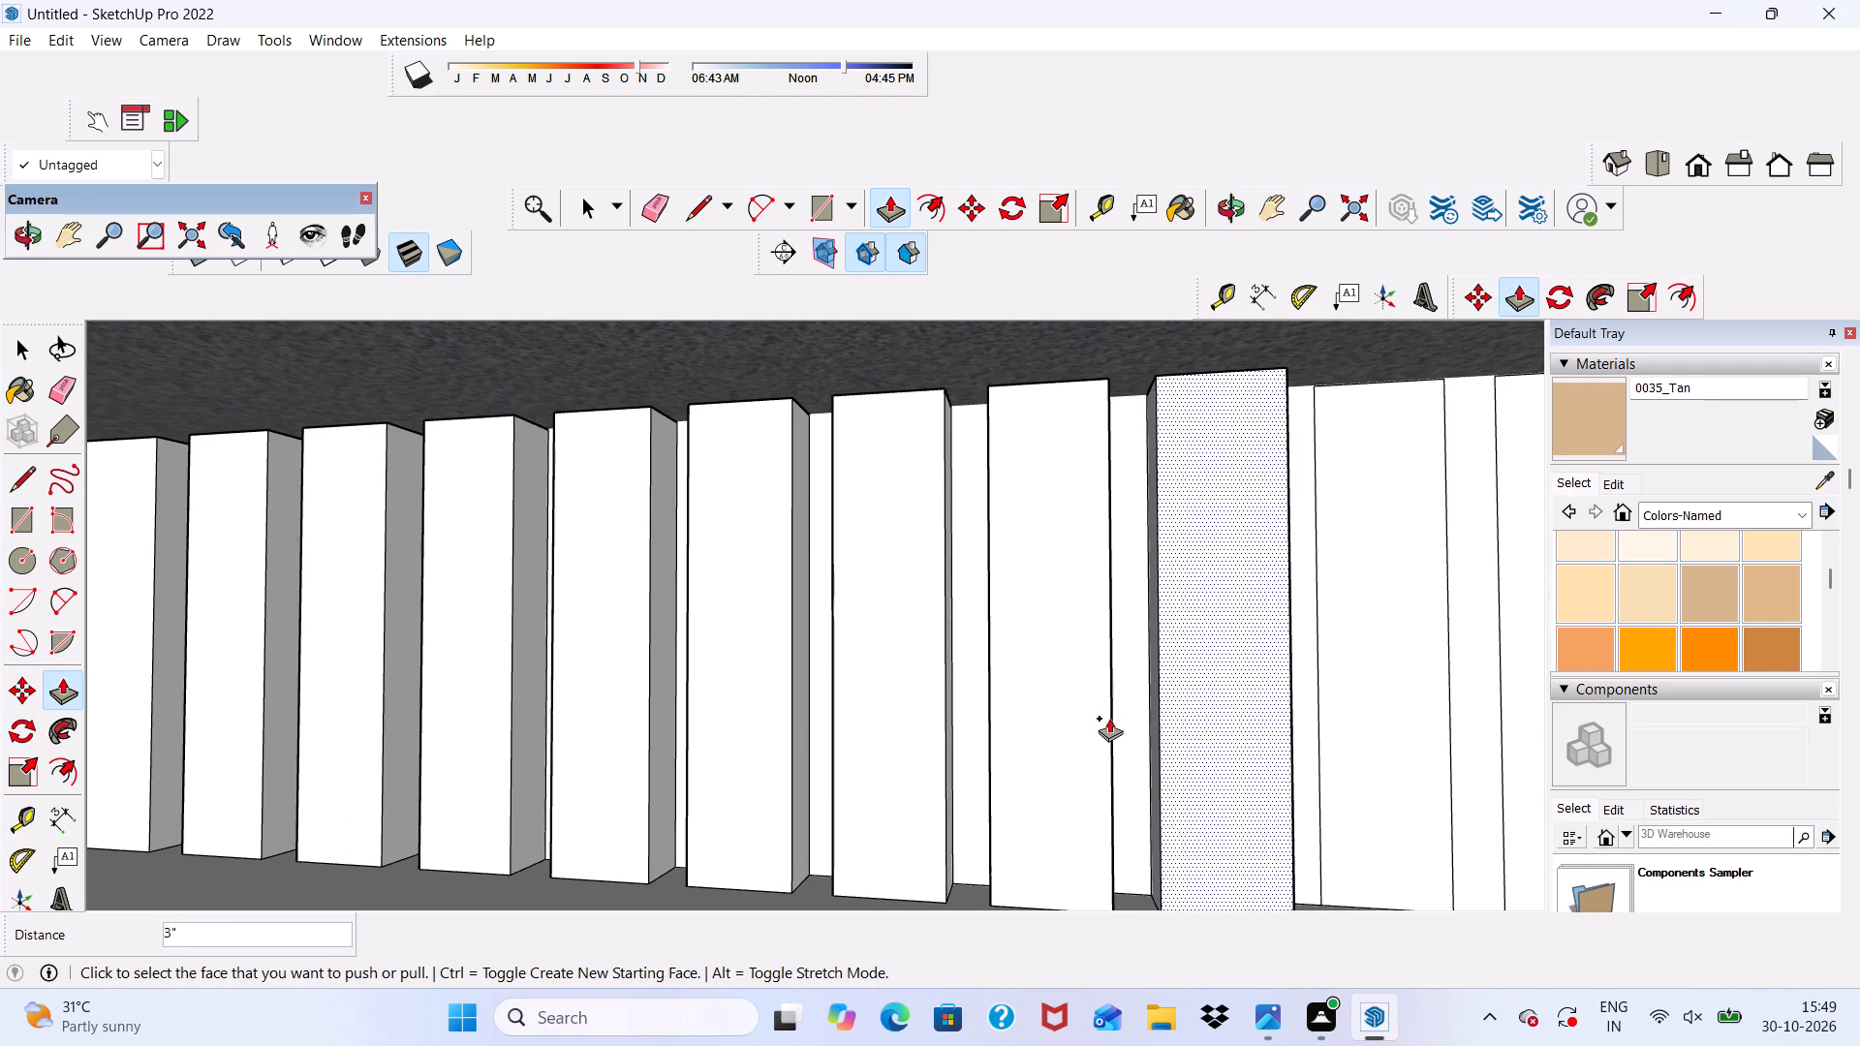
Examine the upper-wall slat row from the front view and up close to locate the strips still flush with the wall.
scroll(889, 648, down, 4)
middle_drag(797, 662, 963, 740)
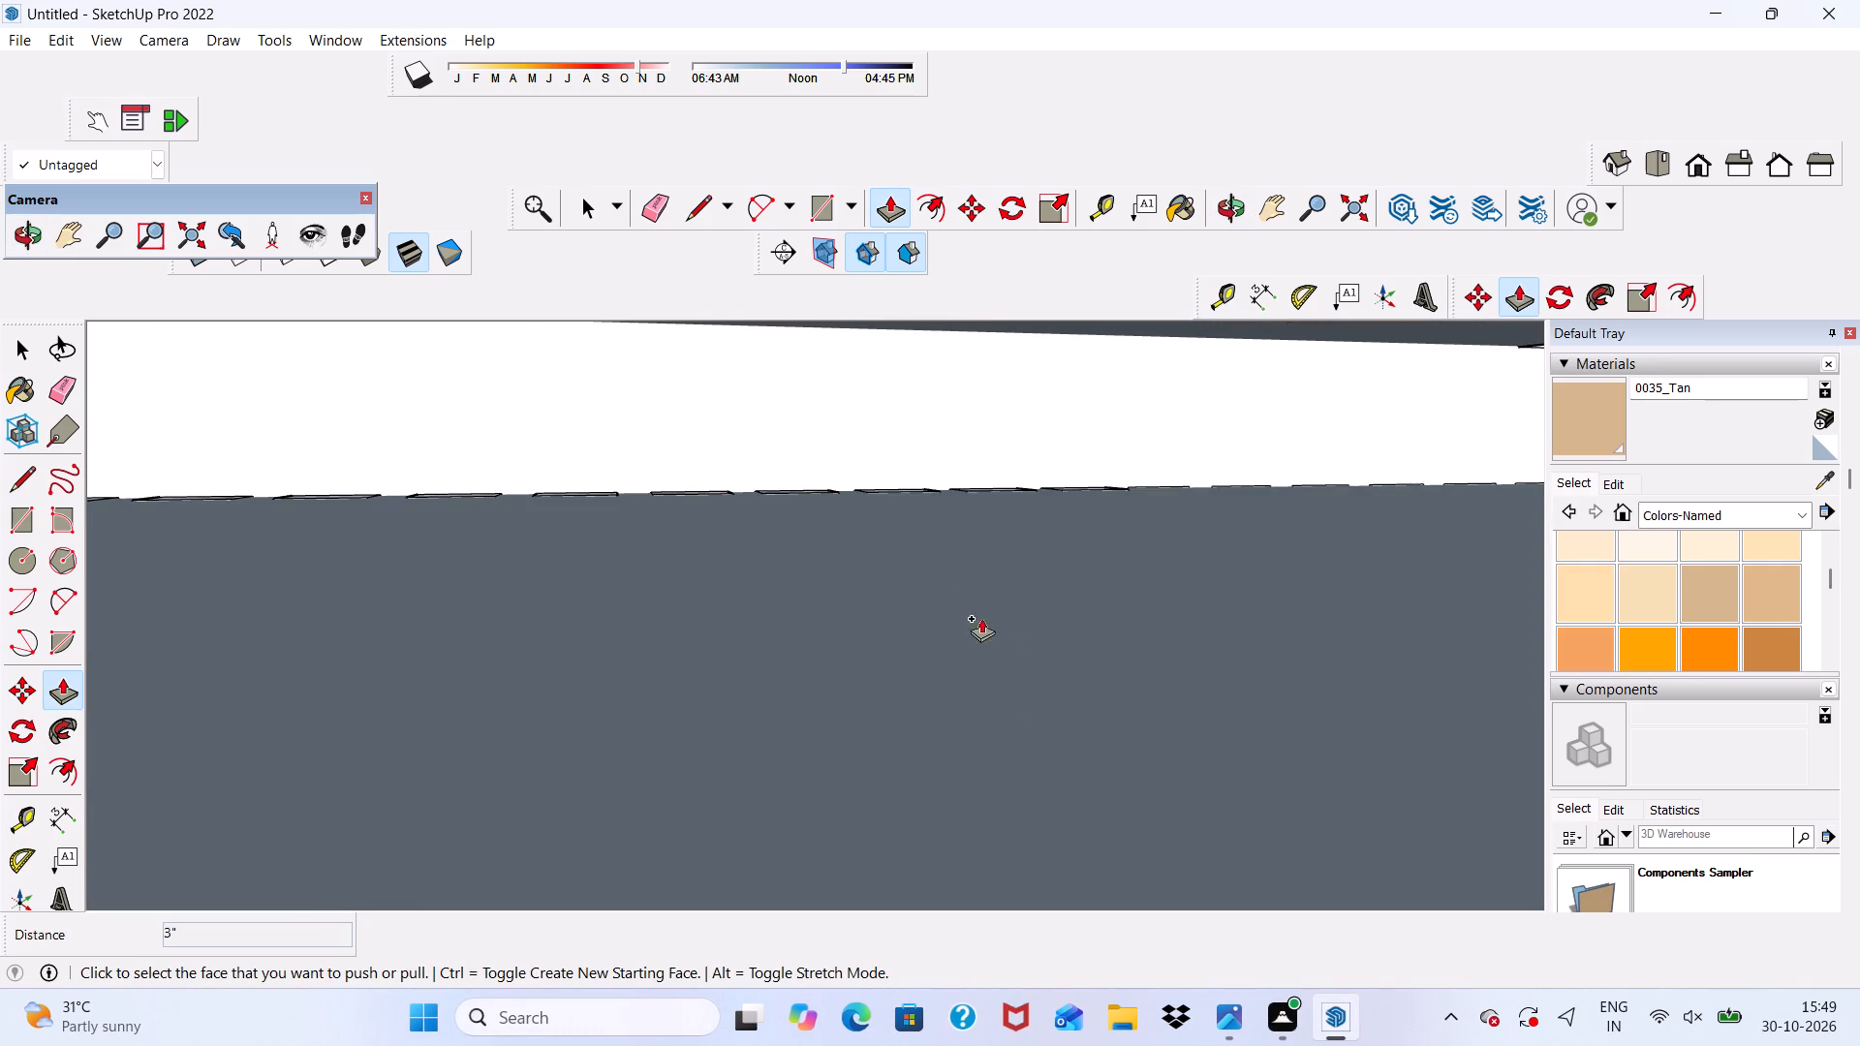
scroll(968, 595, down, 3)
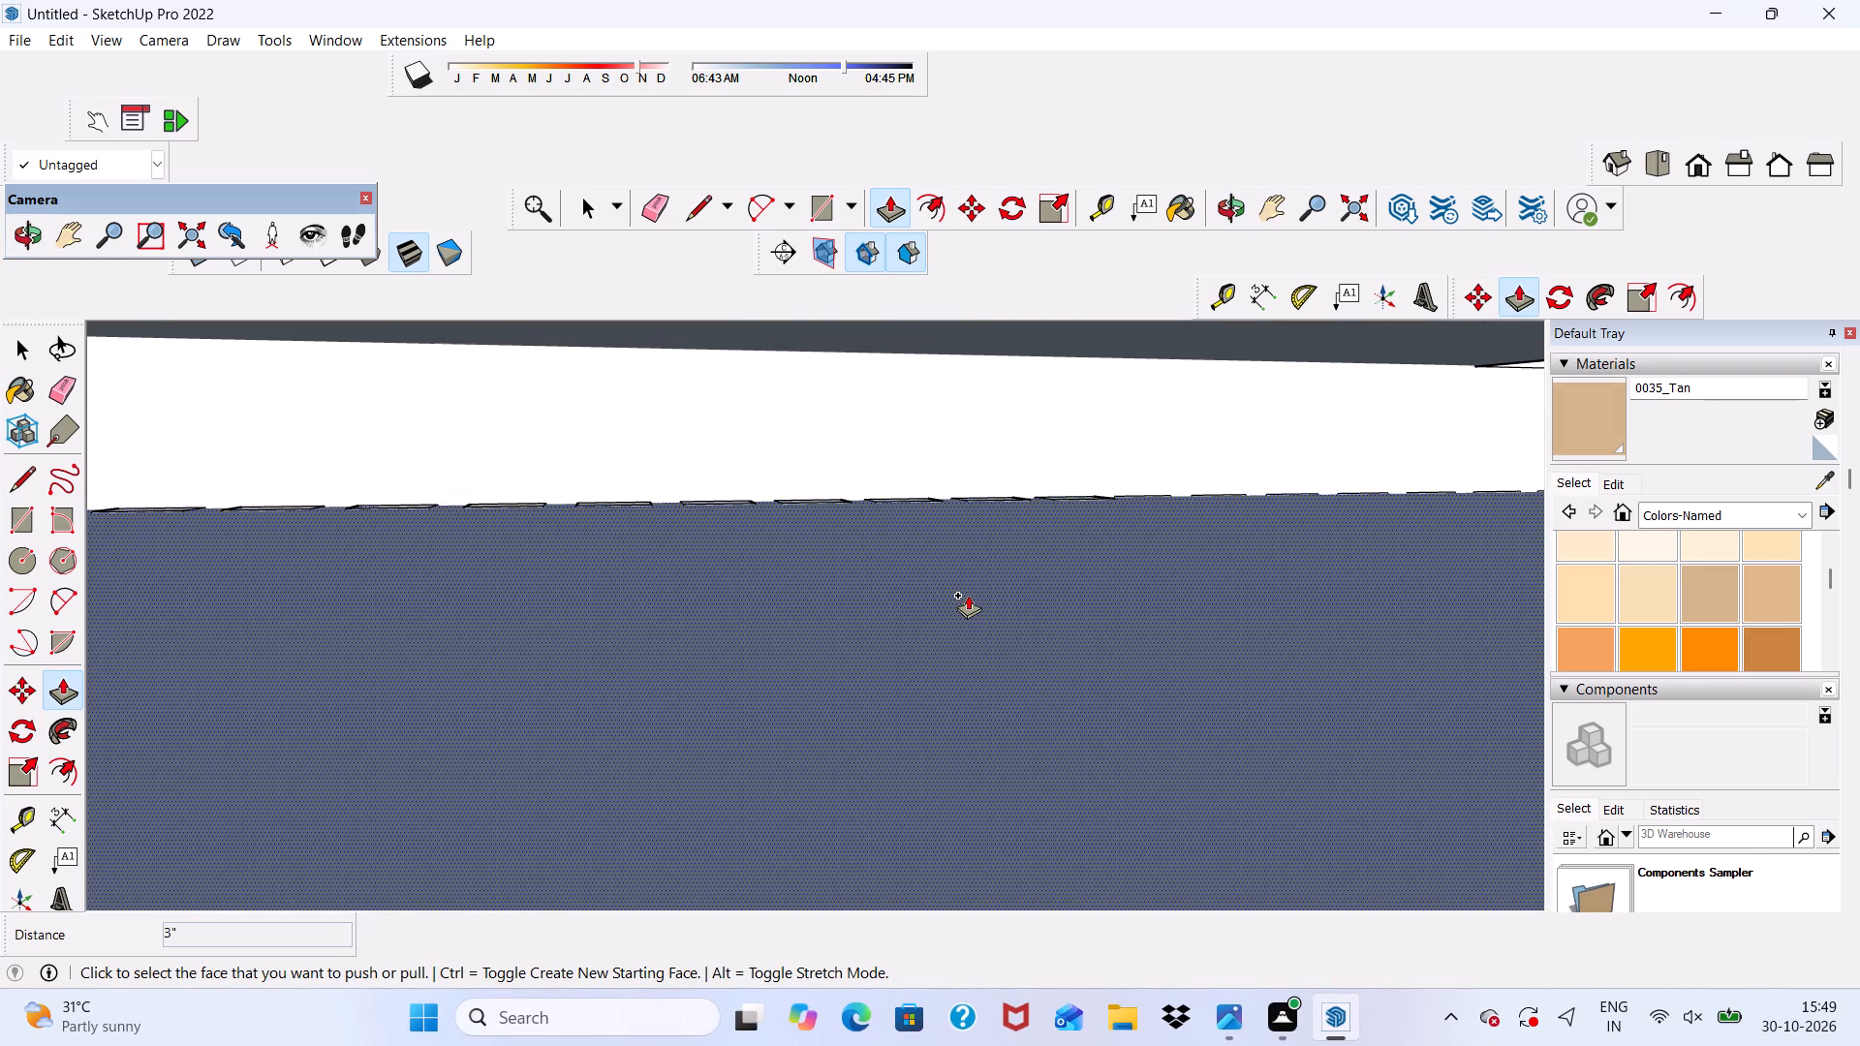
scroll(985, 647, down, 1)
scroll(949, 572, down, 11)
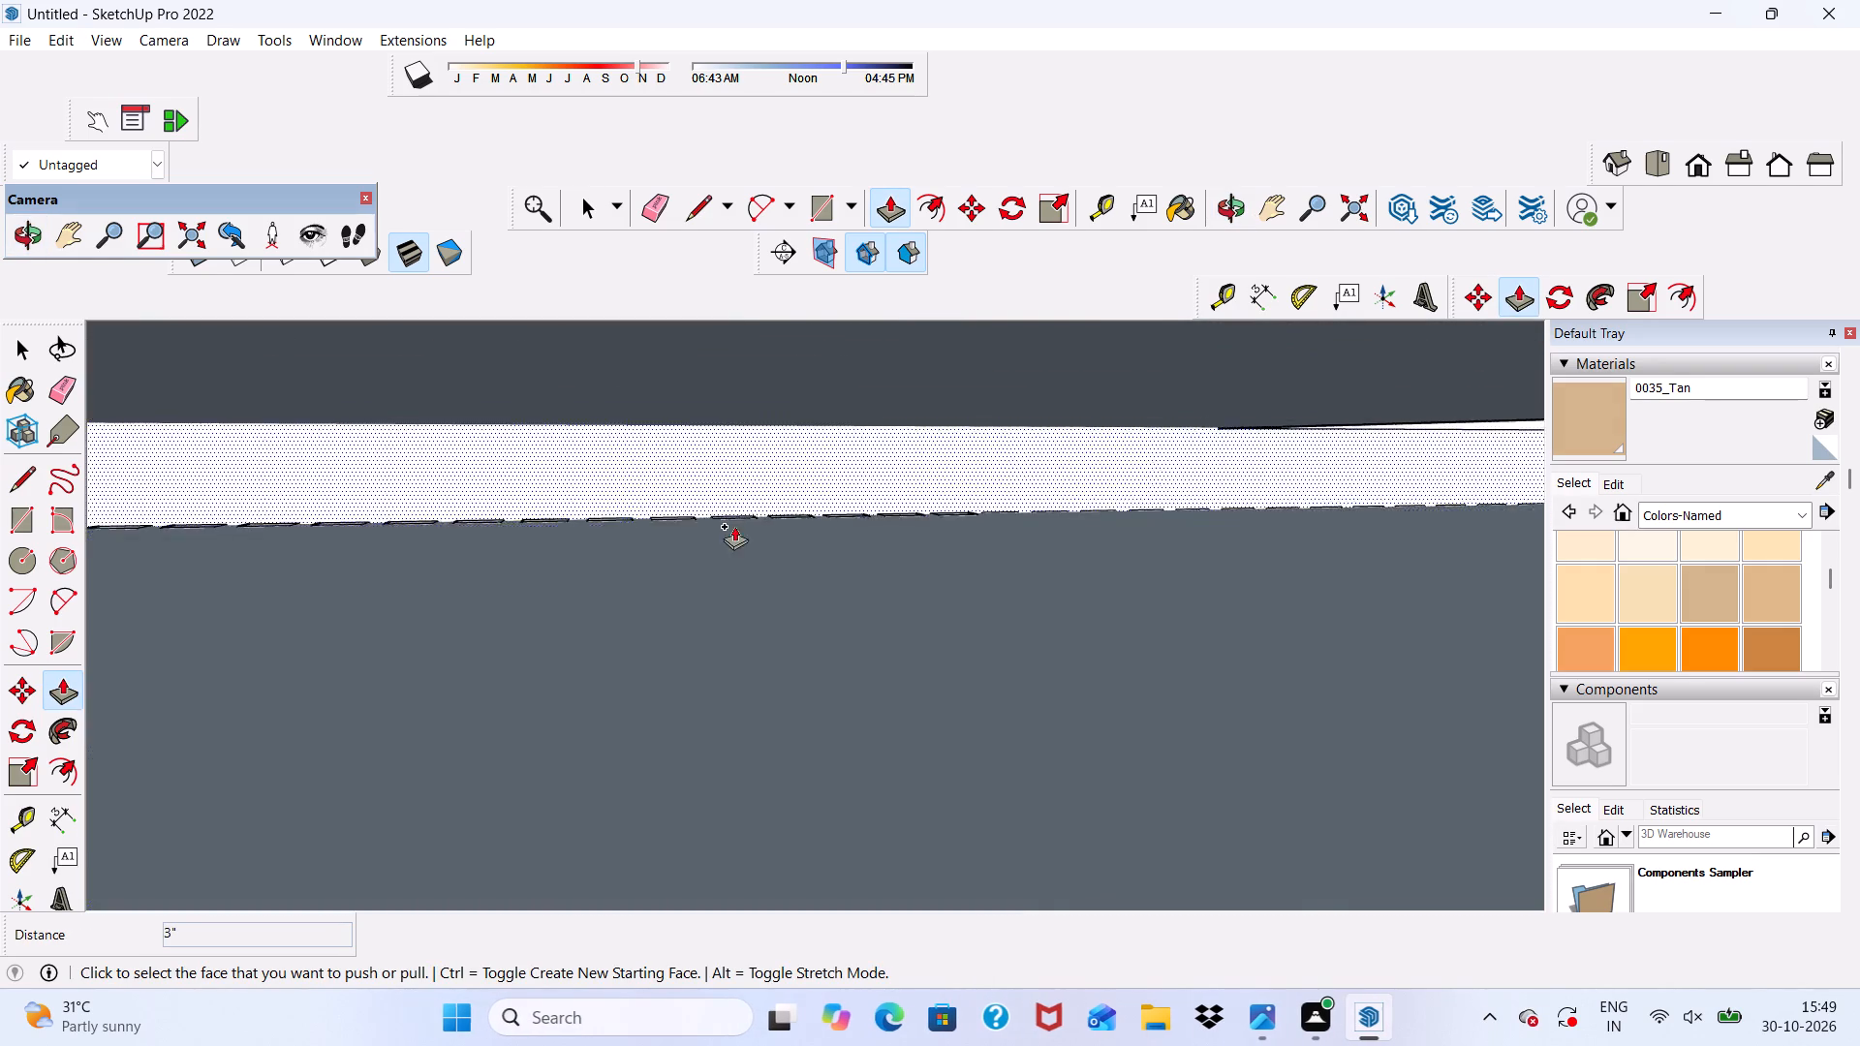
scroll(734, 526, down, 20)
scroll(734, 526, down, 13)
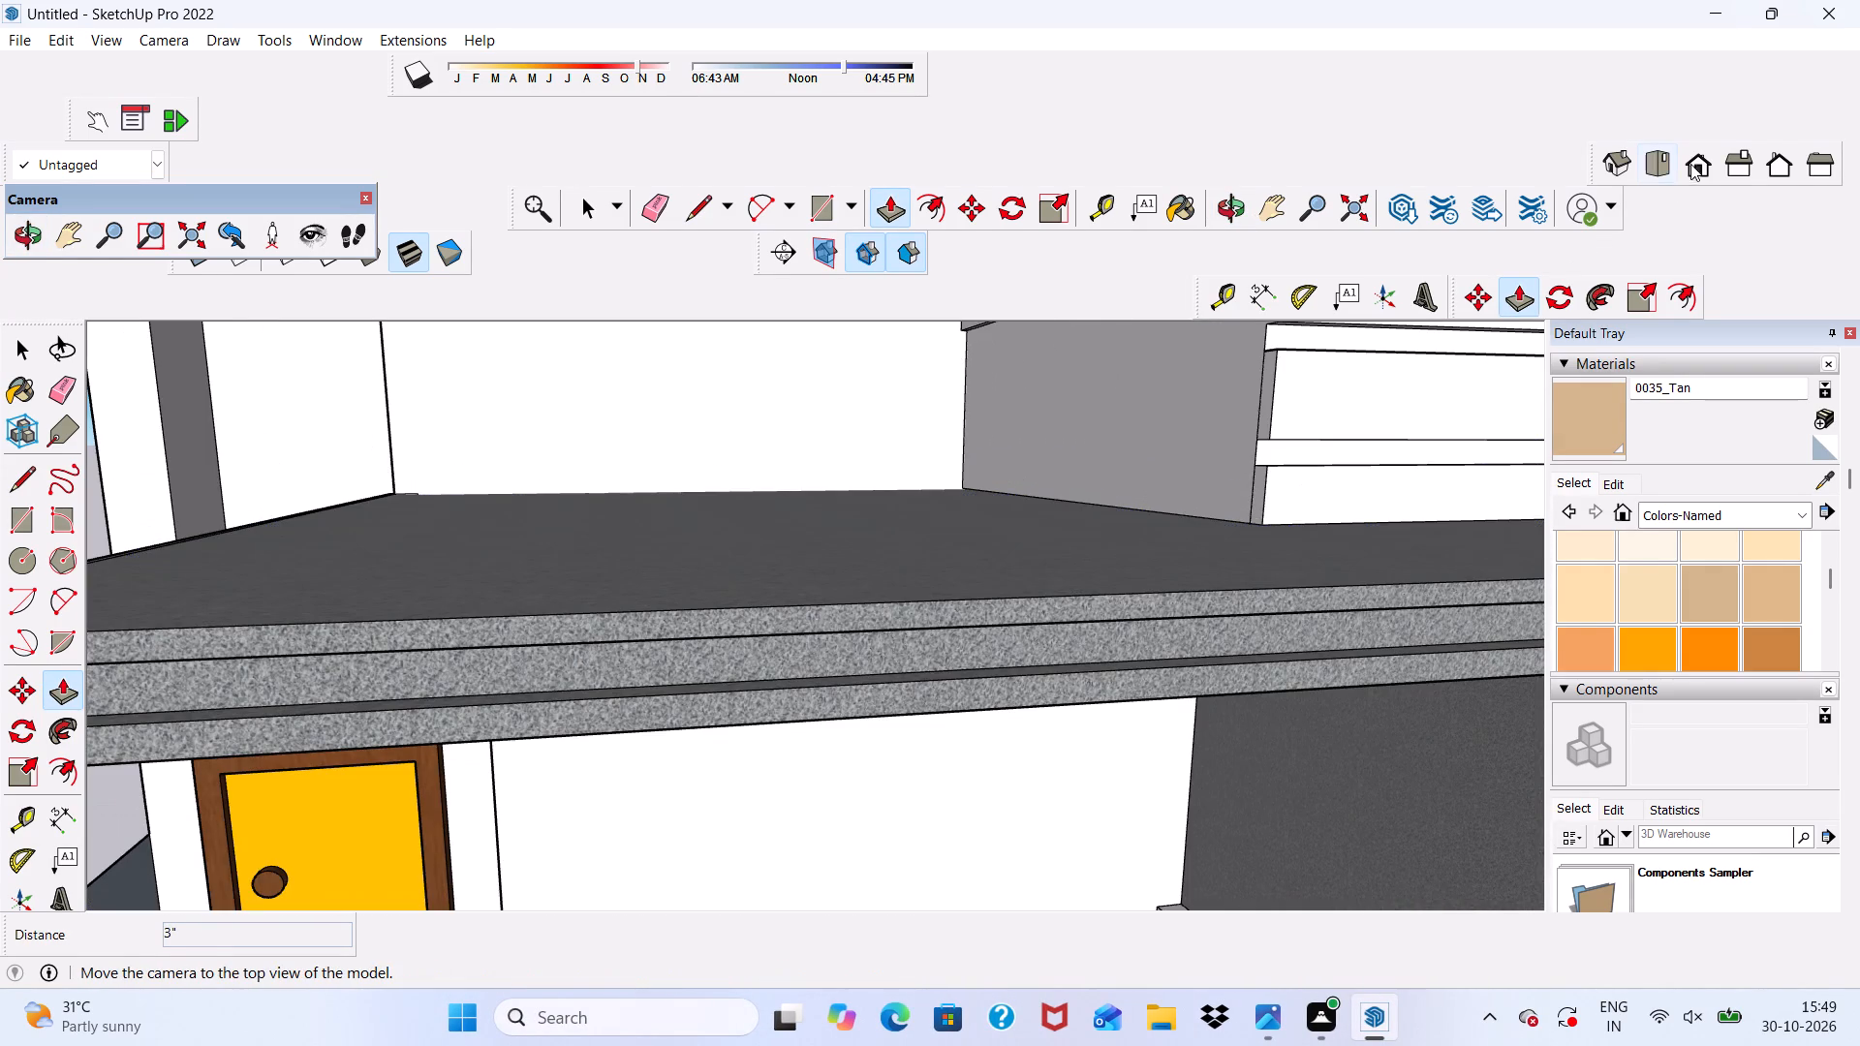
click(1717, 151)
scroll(1211, 425, down, 4)
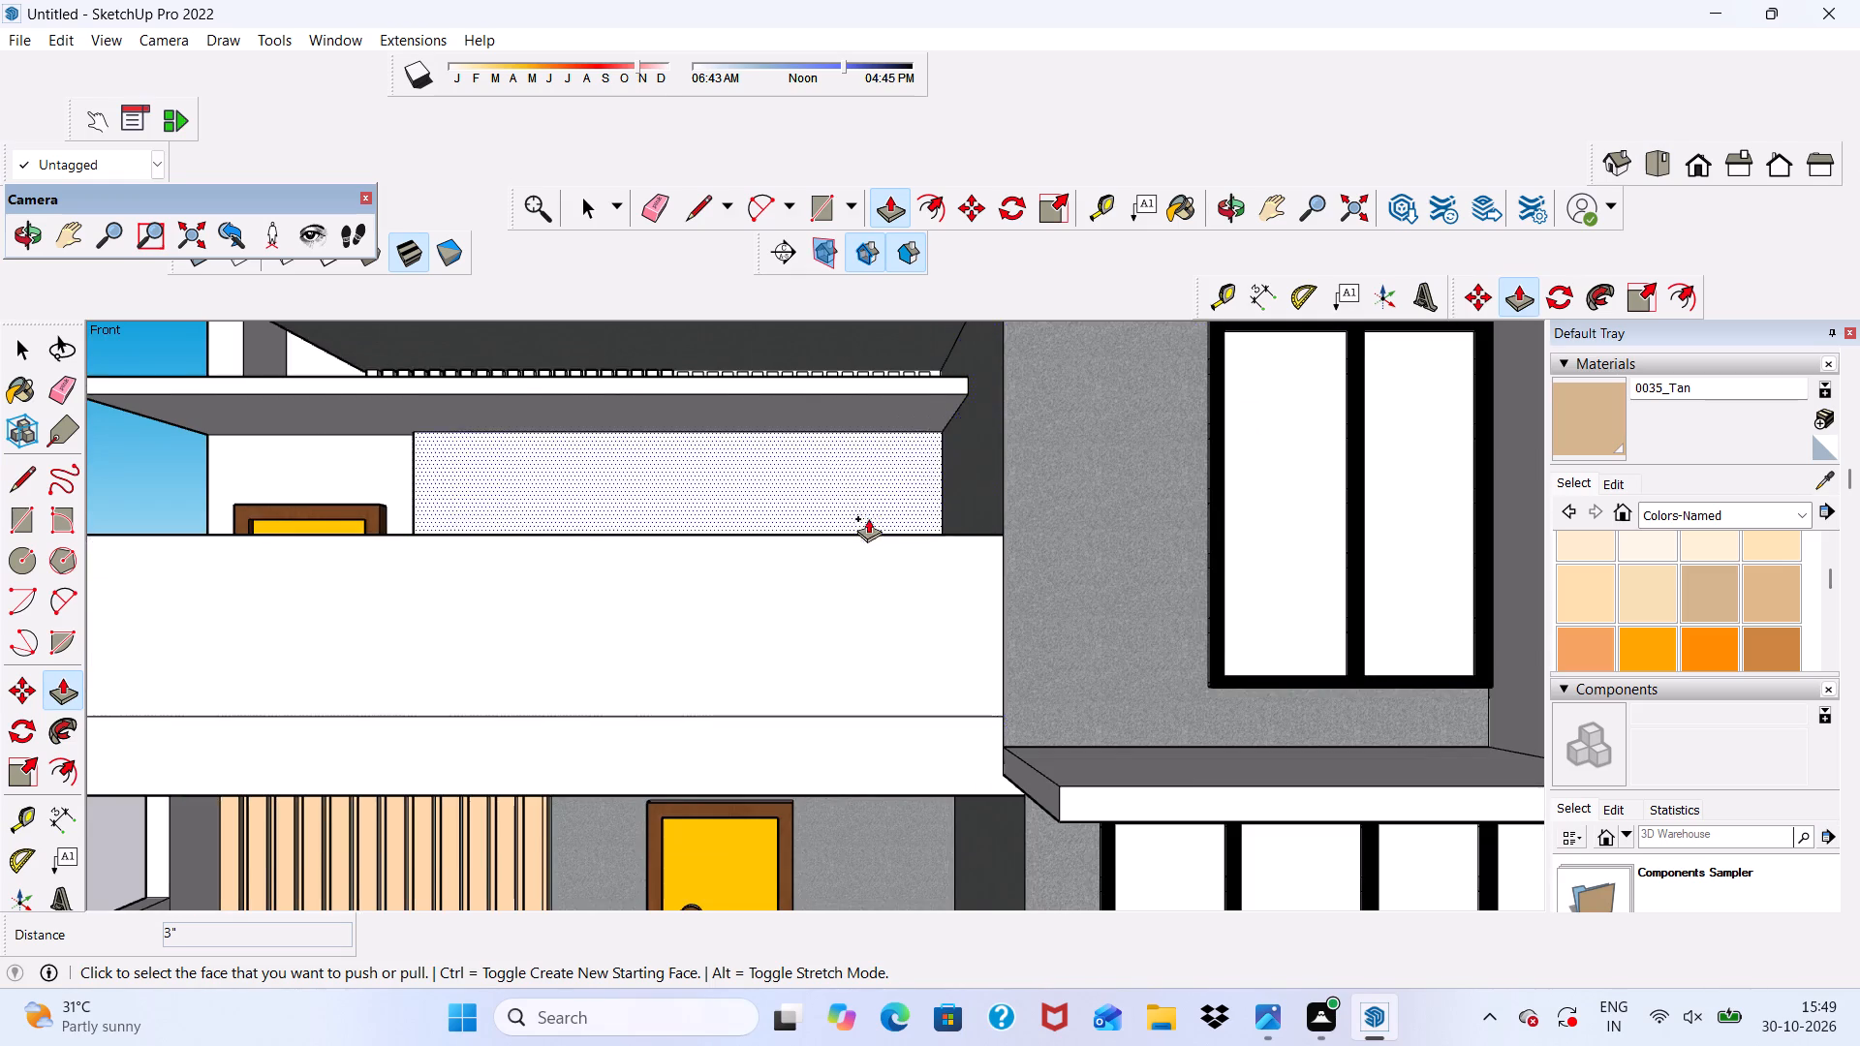
scroll(868, 512, down, 11)
scroll(850, 428, up, 14)
scroll(711, 512, up, 2)
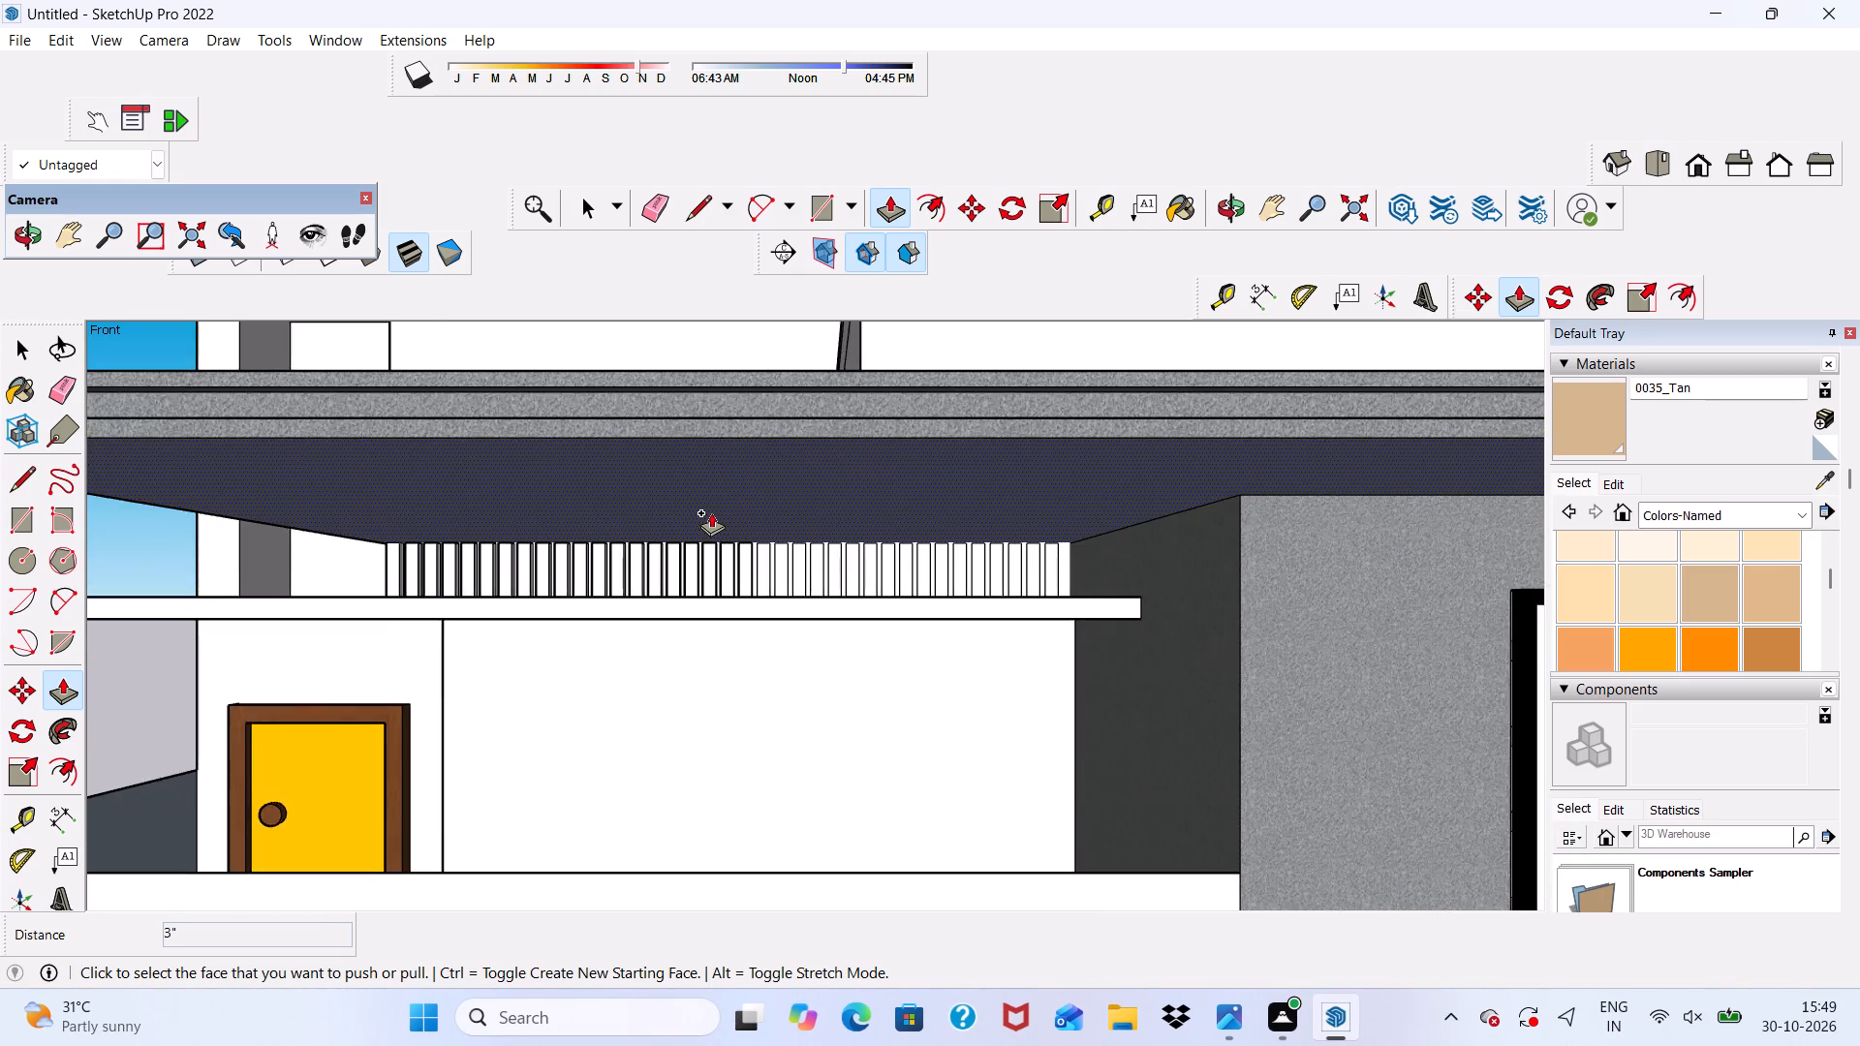
scroll(711, 512, up, 6)
scroll(651, 569, up, 3)
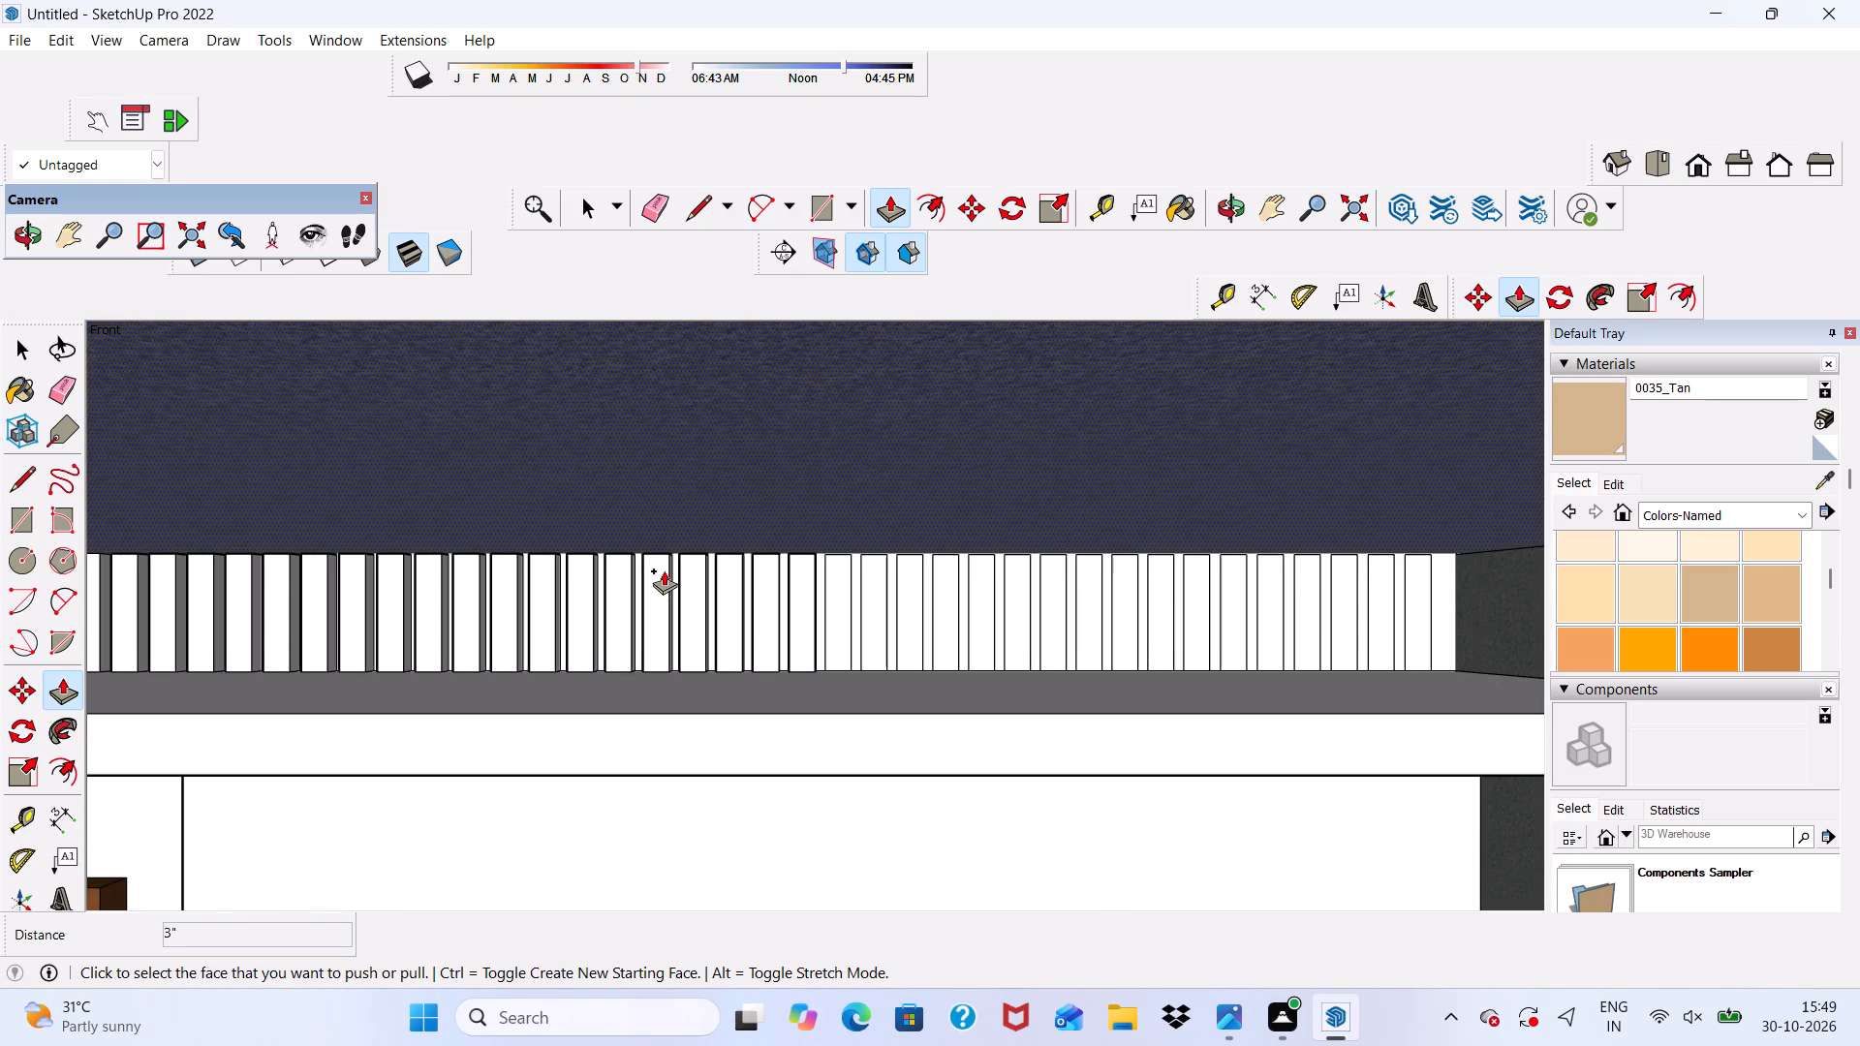
scroll(684, 662, down, 2)
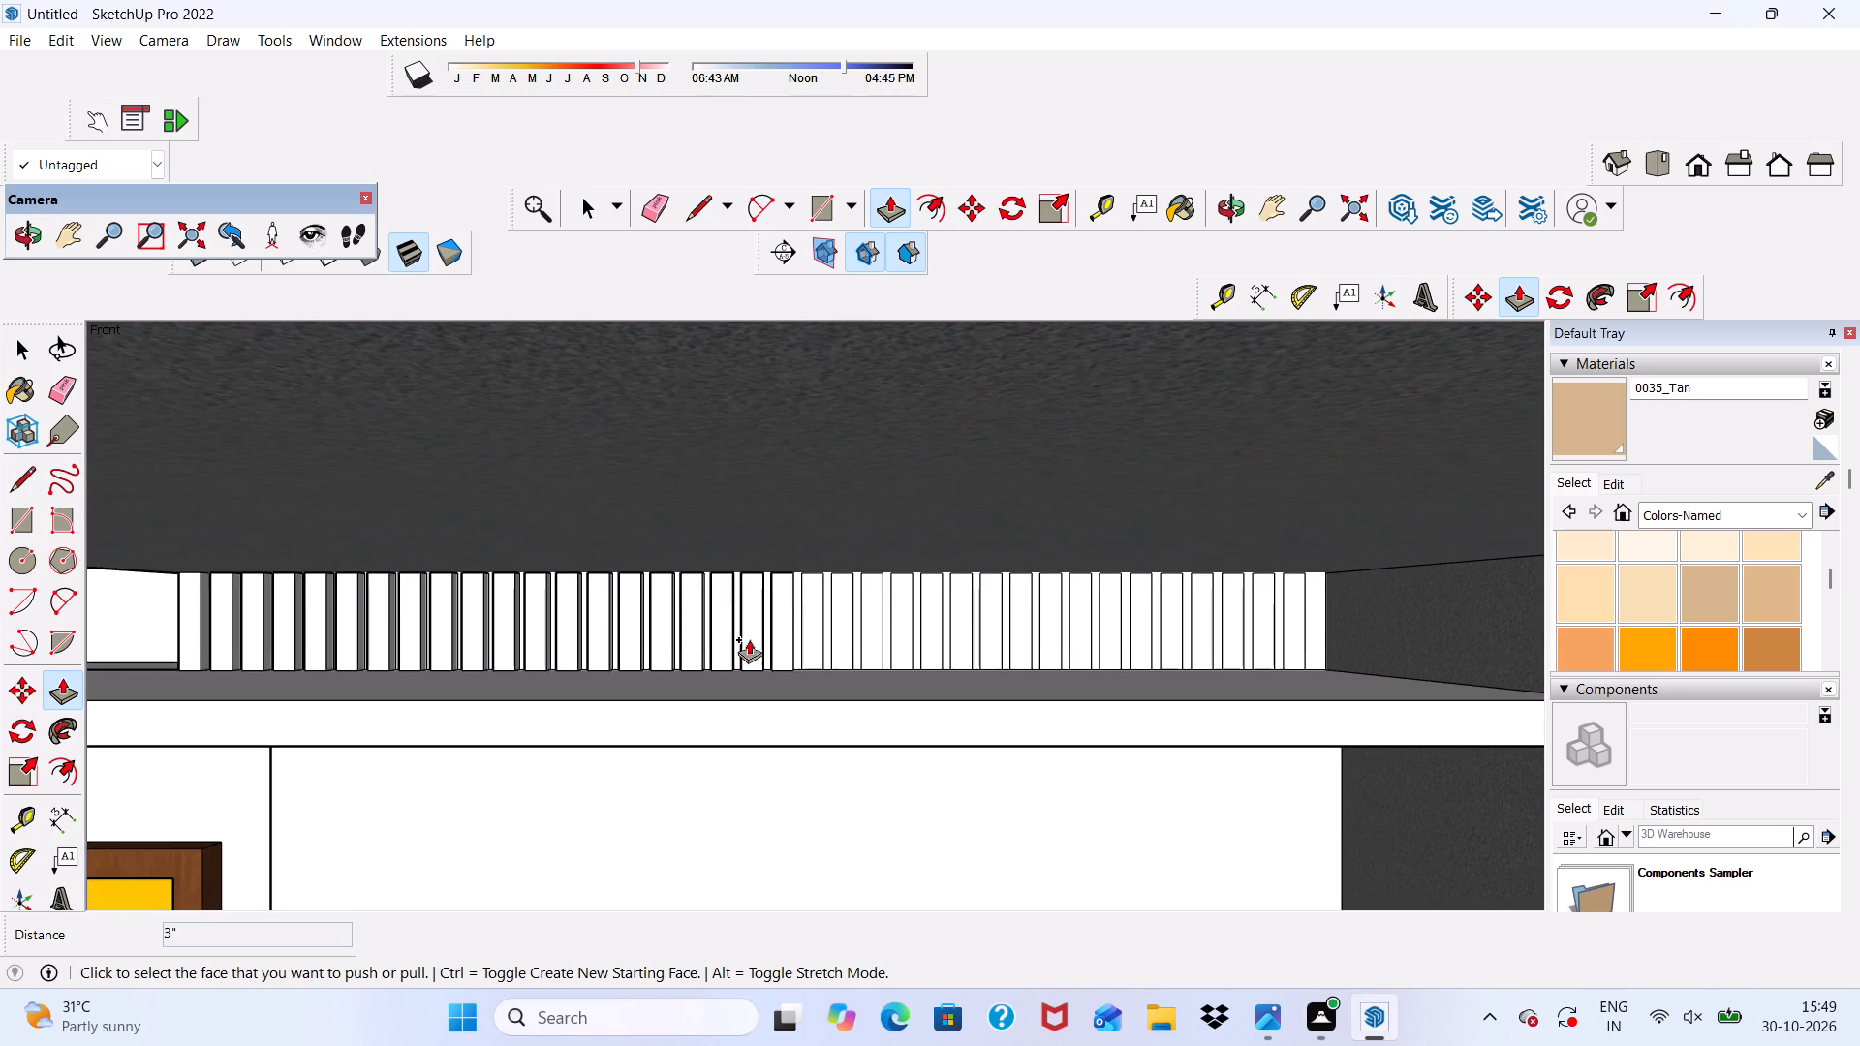
scroll(712, 530, up, 6)
middle_drag(767, 609, 726, 612)
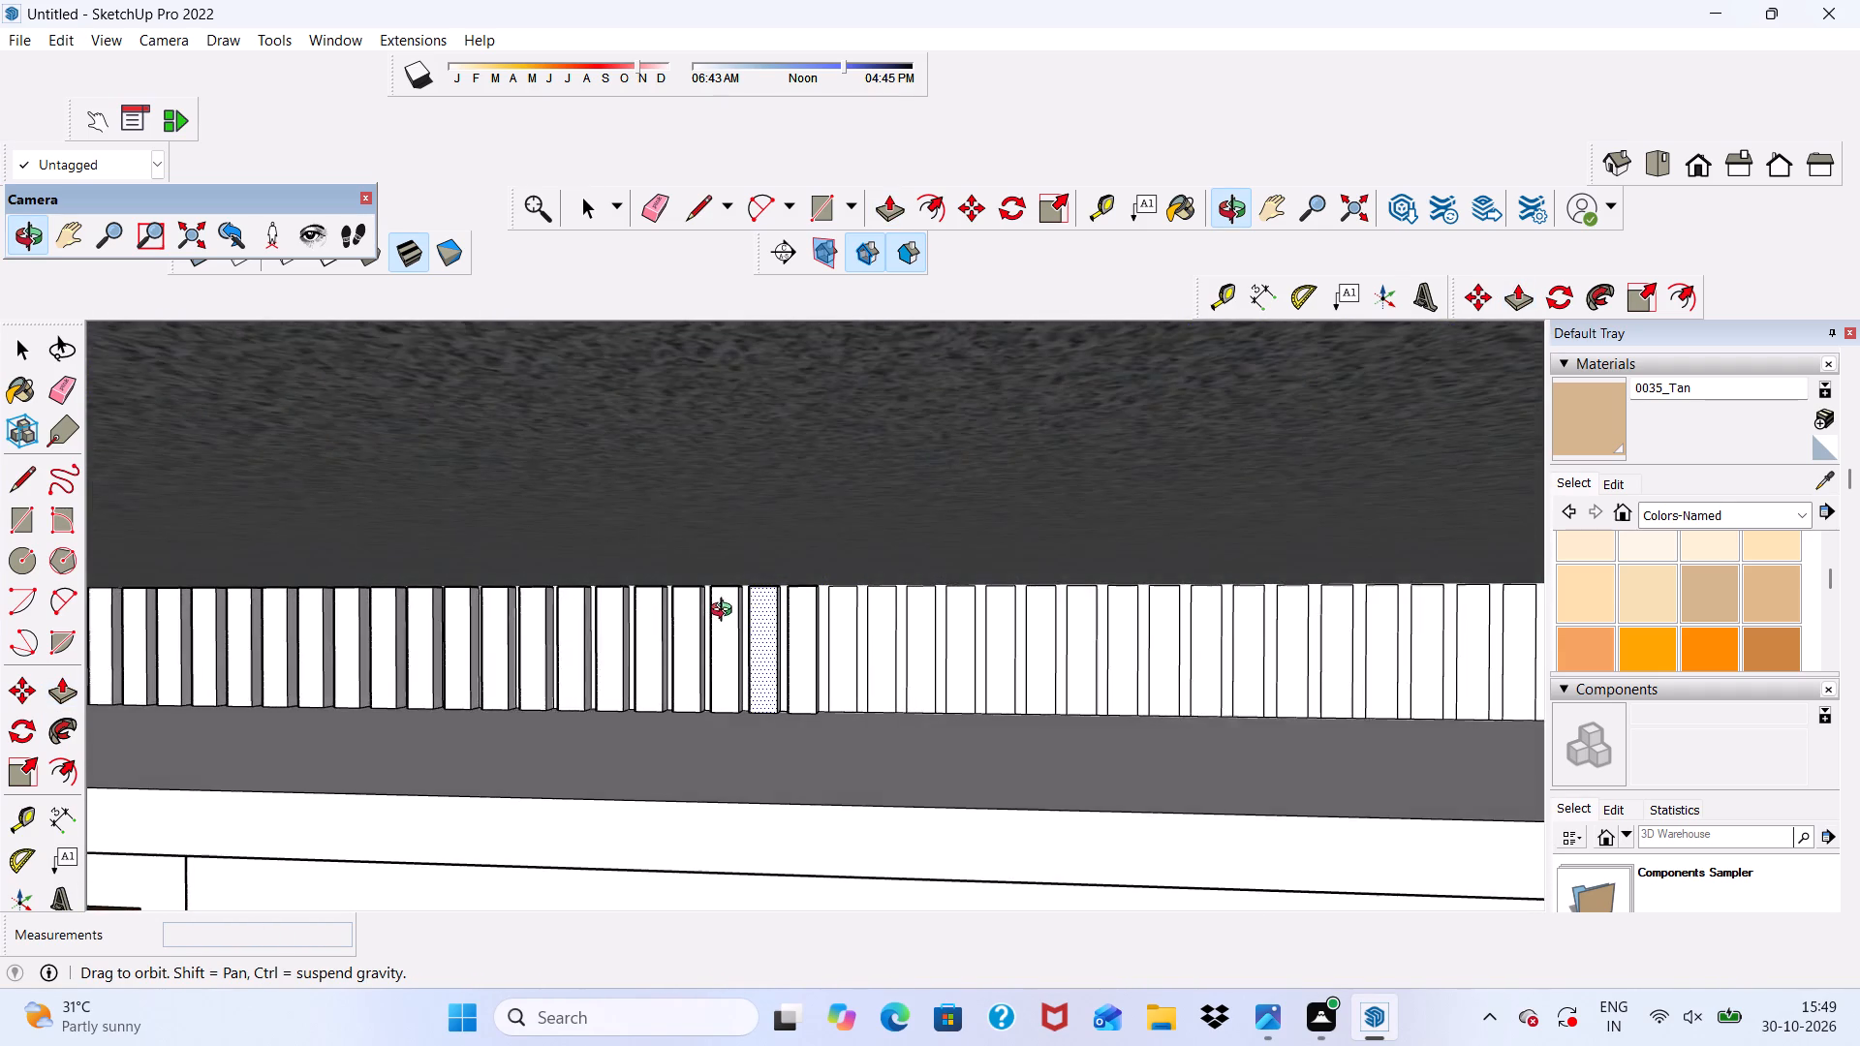
middle_drag(726, 612, 730, 632)
middle_drag(932, 609, 931, 571)
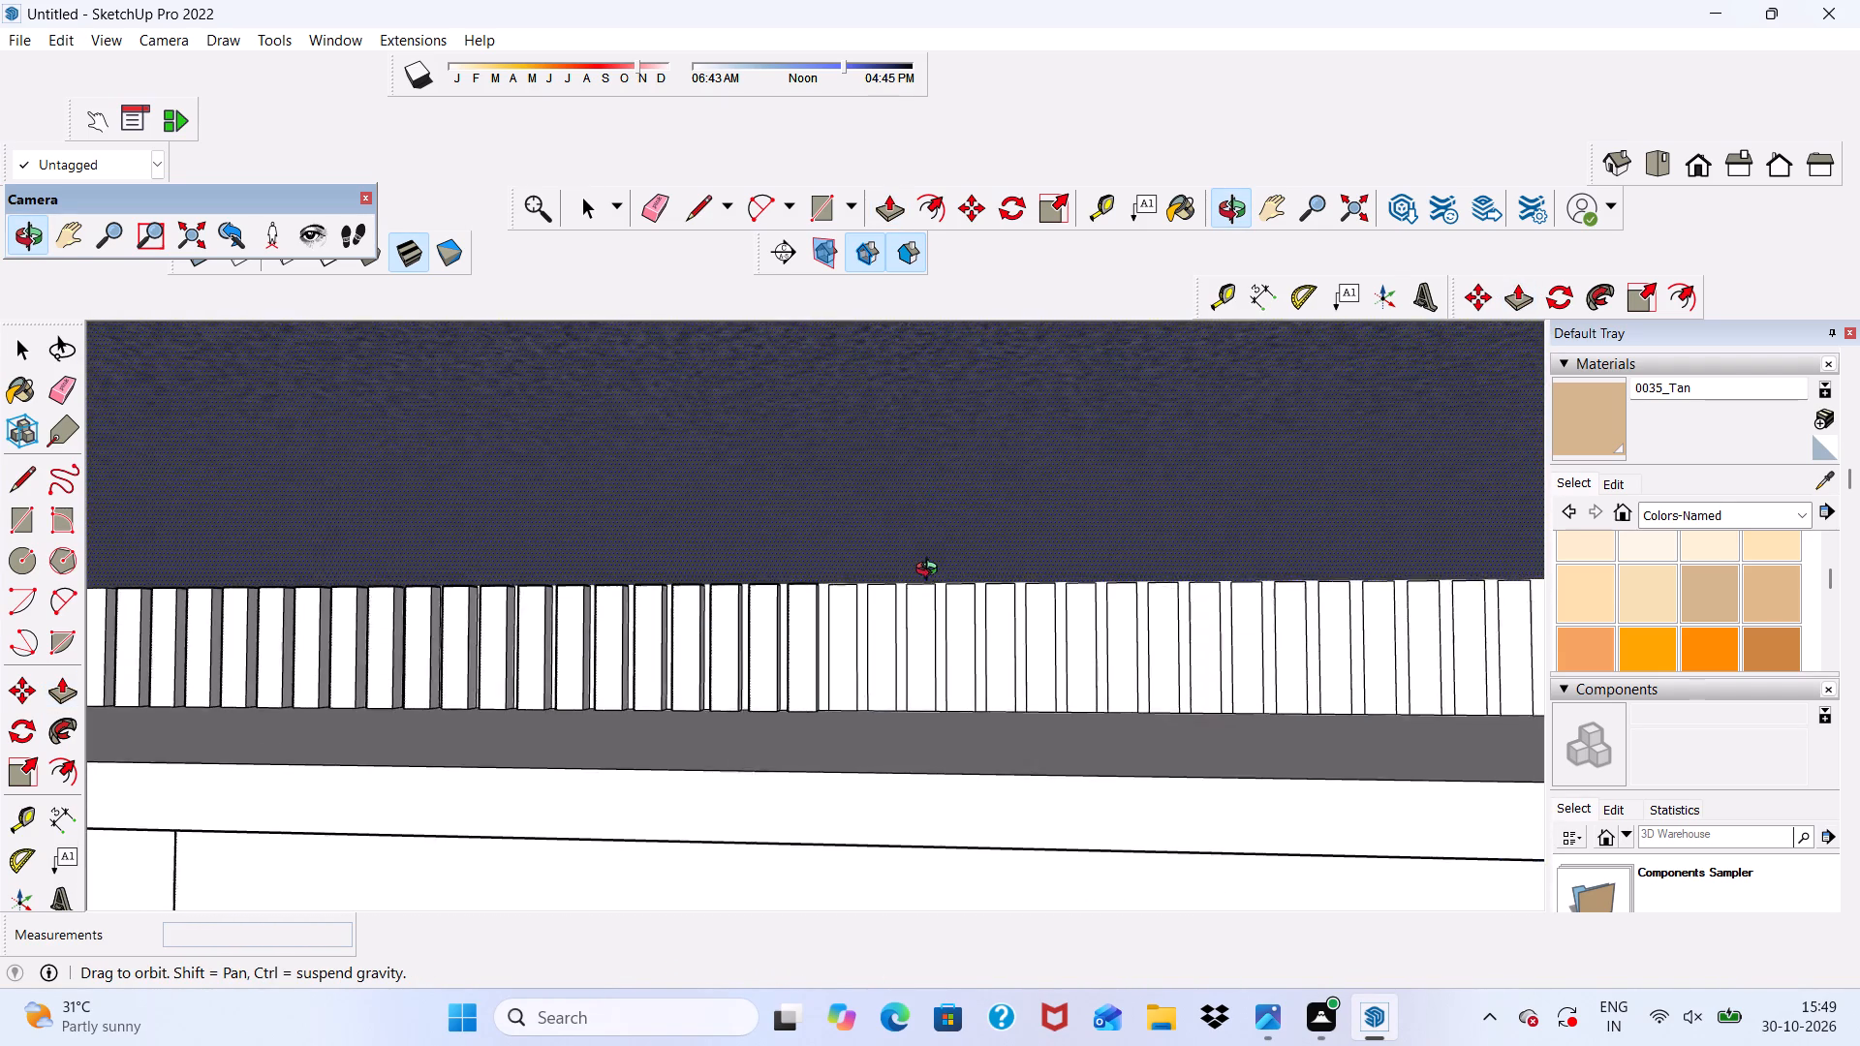
middle_drag(931, 571, 929, 556)
scroll(880, 583, up, 11)
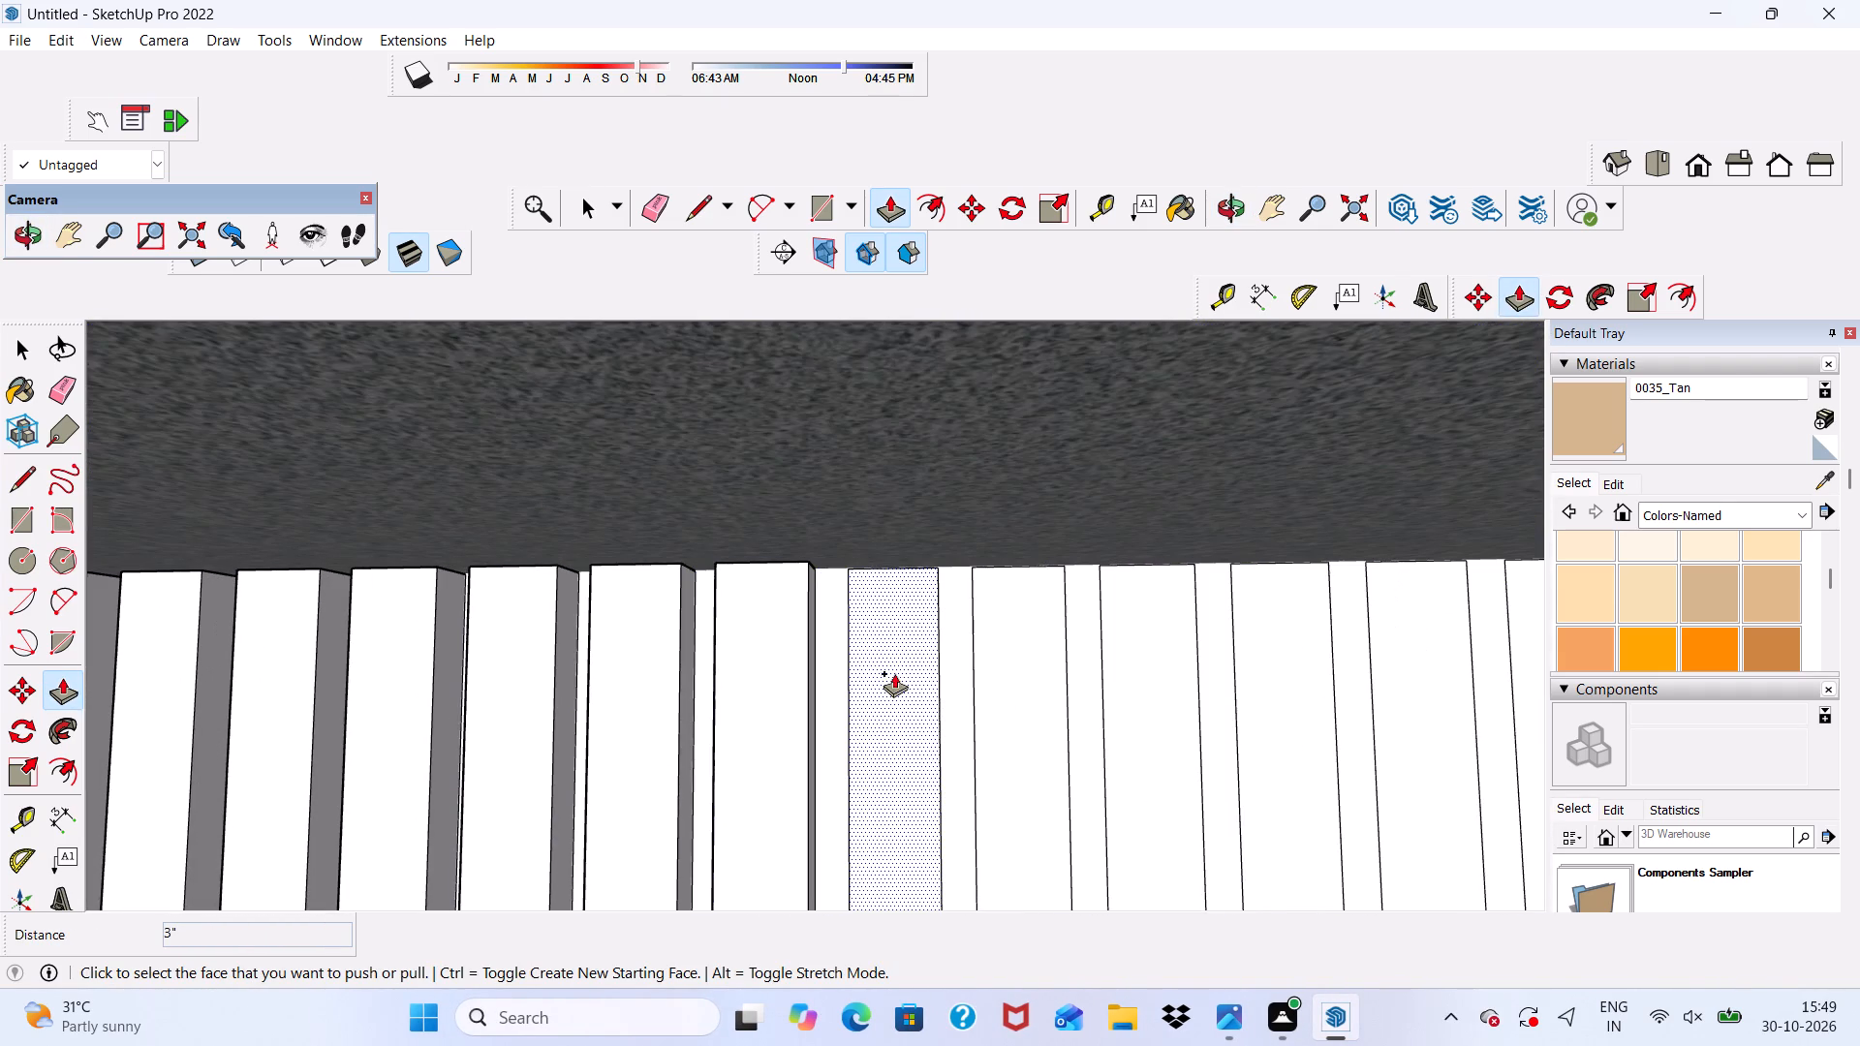
Push/Pull the twenty-first and twenty-second strips of the upper-wall row outward by 3", level with the finished slats.
click(891, 675)
scroll(805, 601, down, 1)
middle_drag(807, 601, 943, 638)
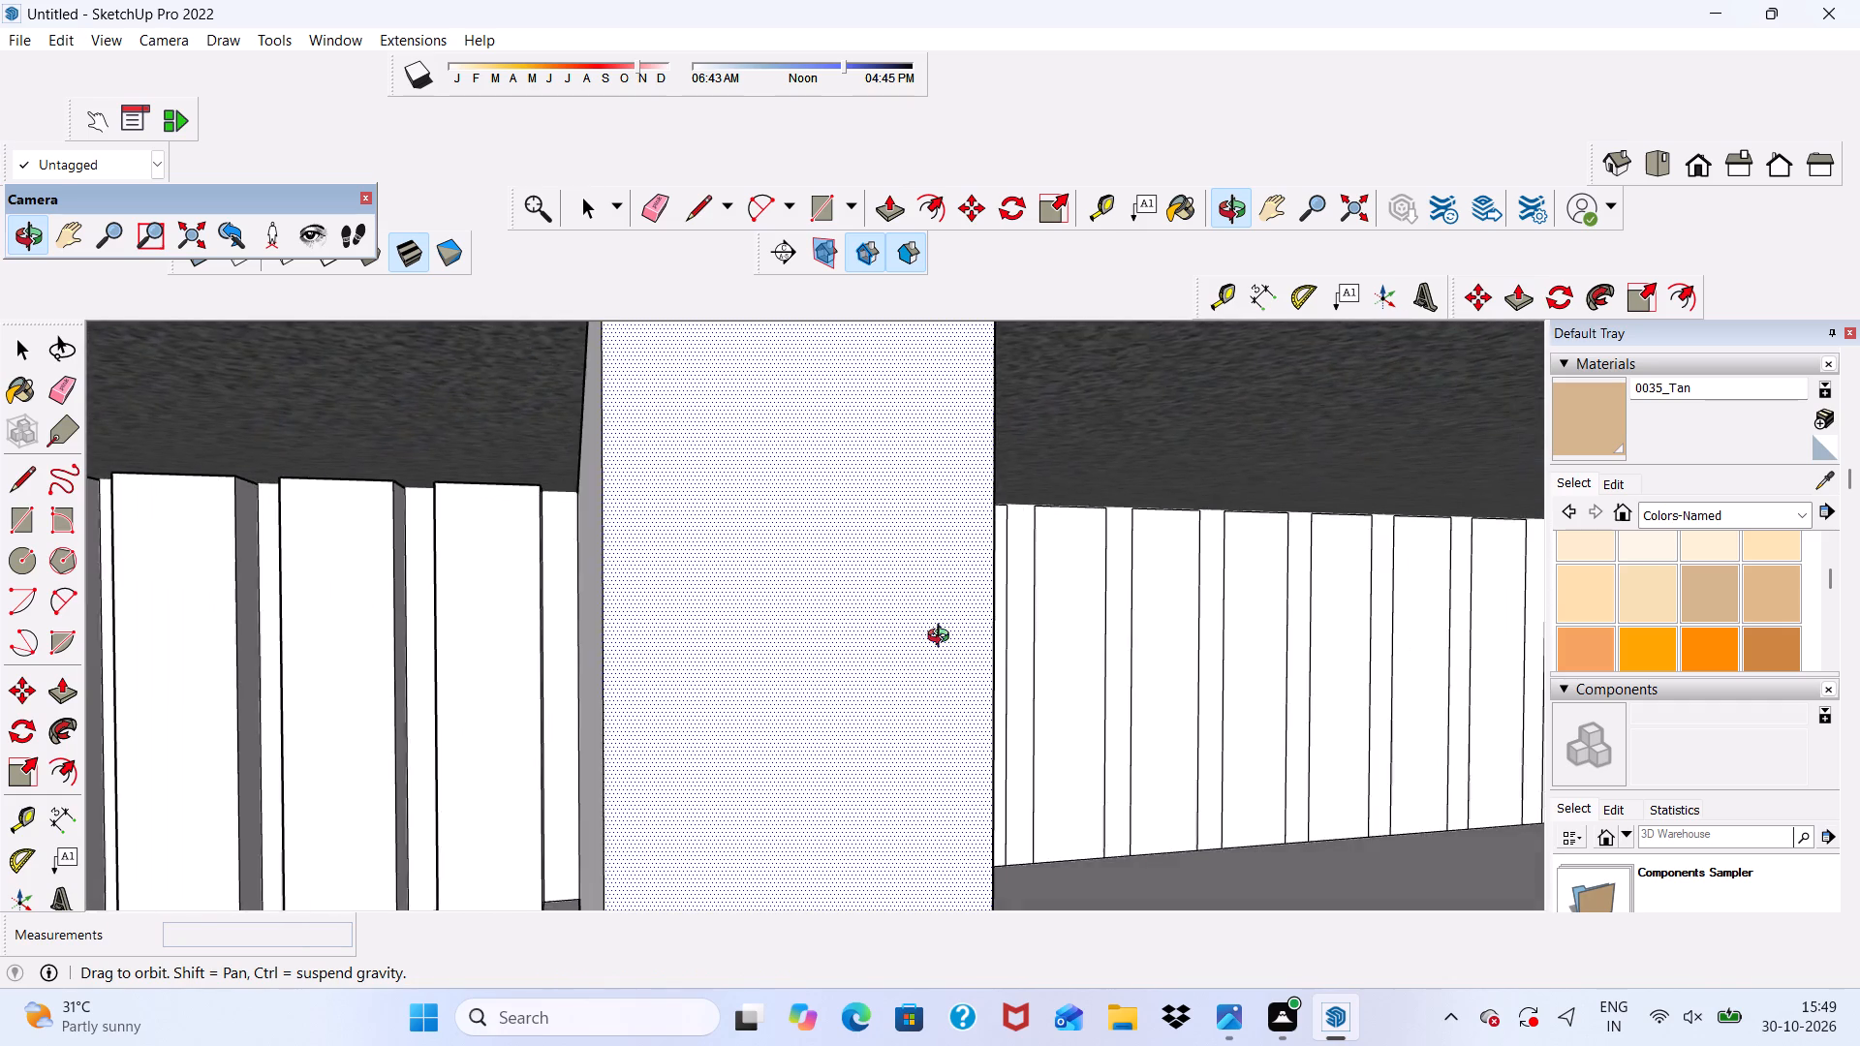
middle_drag(943, 638, 945, 651)
scroll(543, 589, up, 1)
click(534, 615)
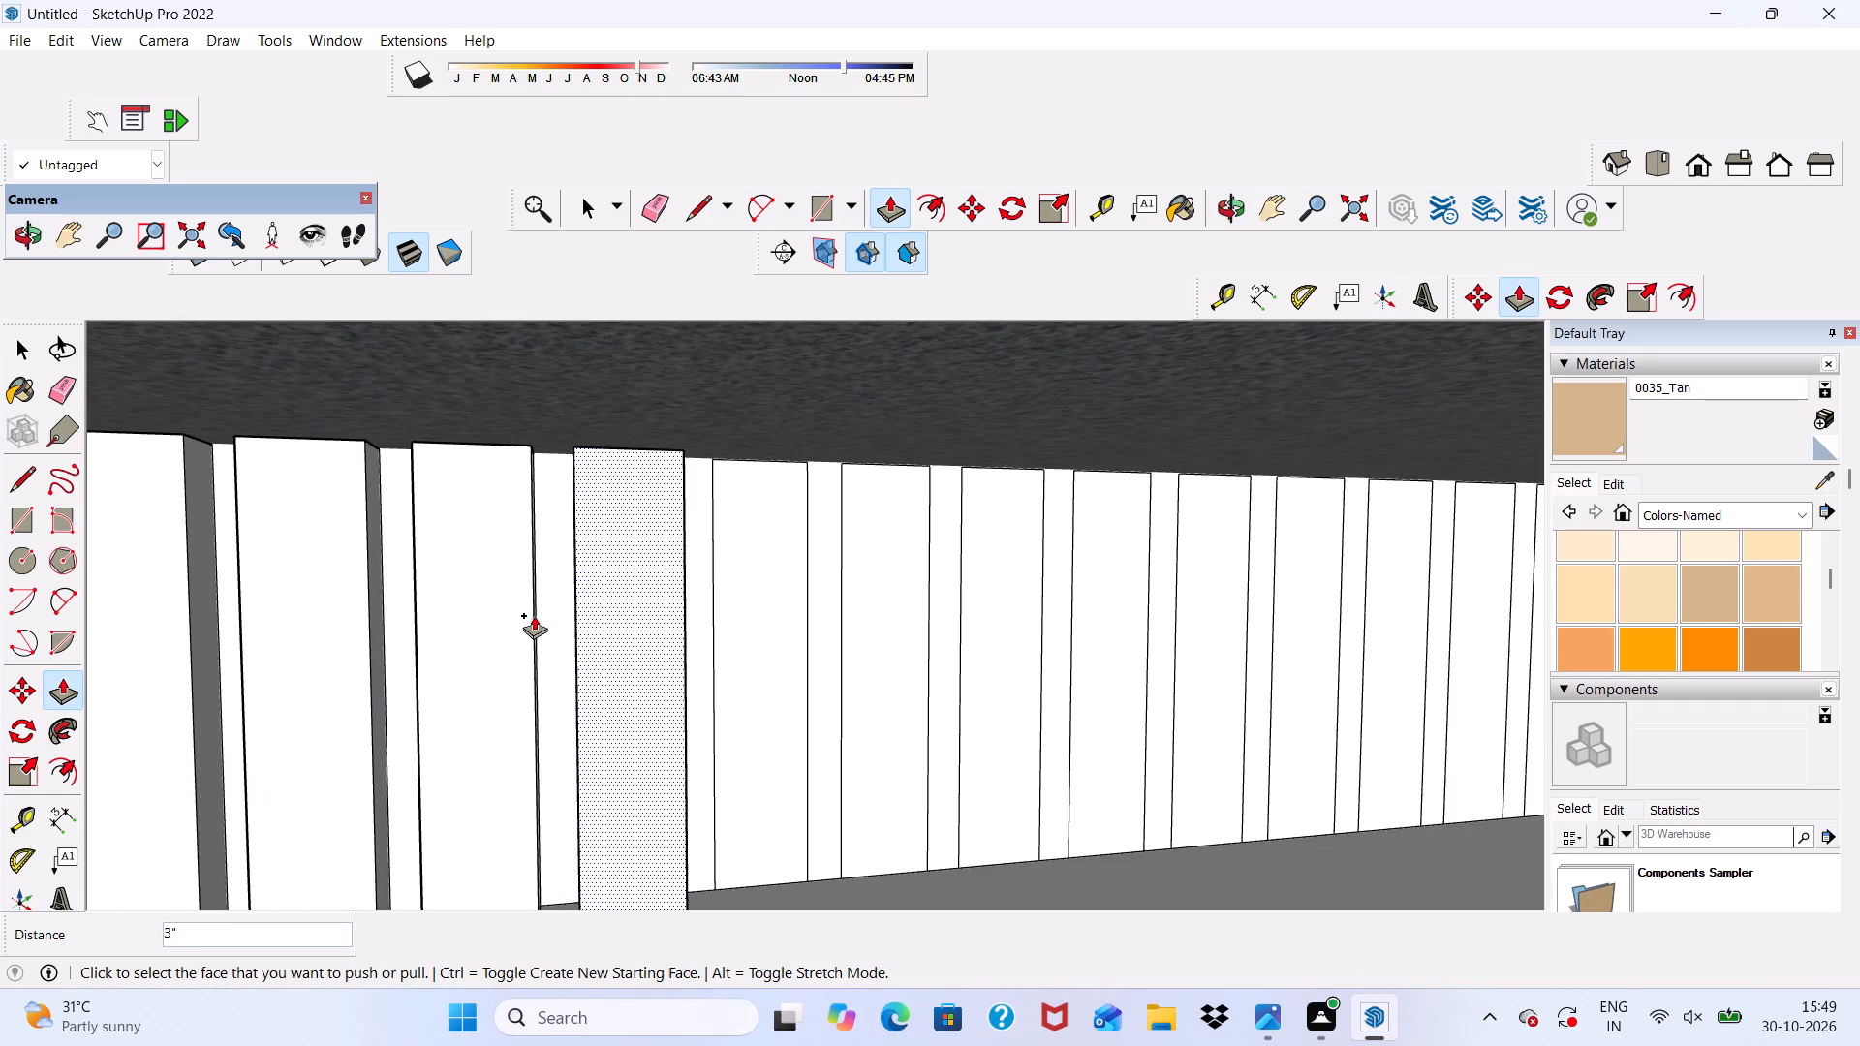
click(753, 655)
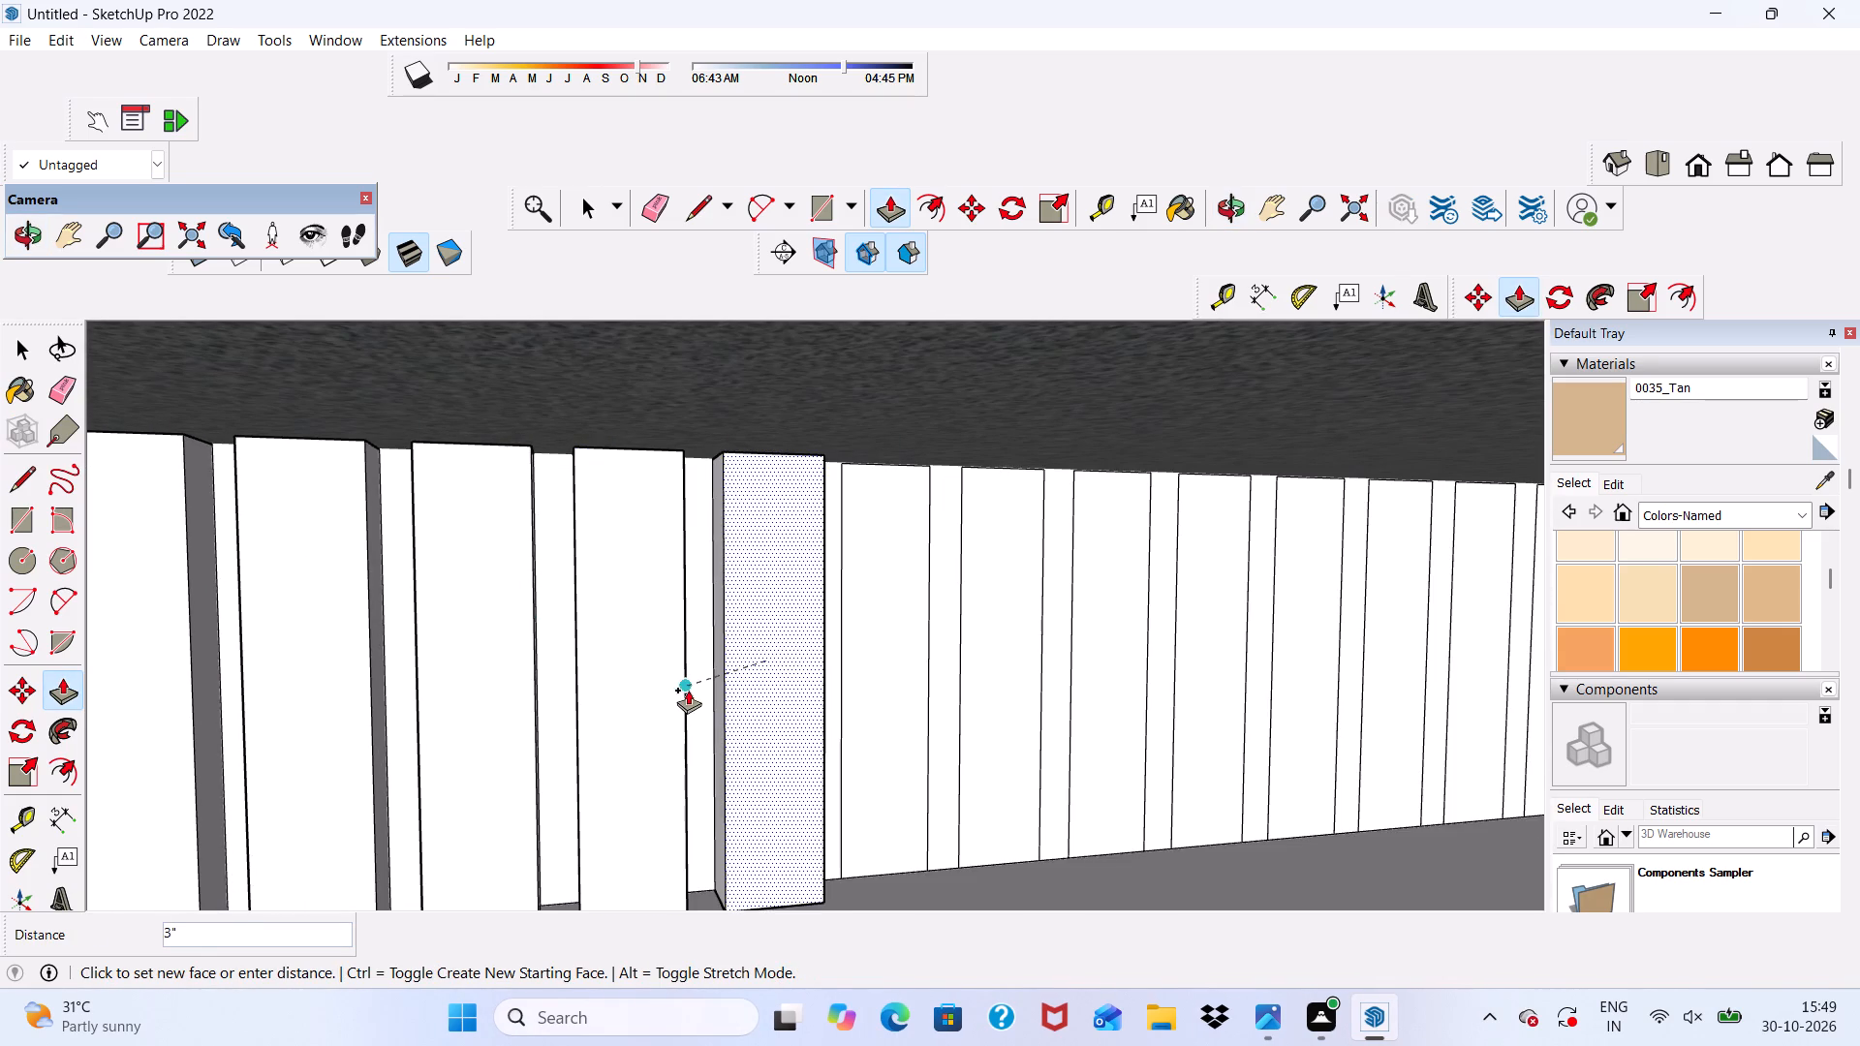
scroll(688, 690, up, 4)
click(686, 625)
Push/Pull the twenty-third and twenty-fourth strips of the upper-wall row outward by 3", level with the finished slats.
scroll(680, 635, down, 5)
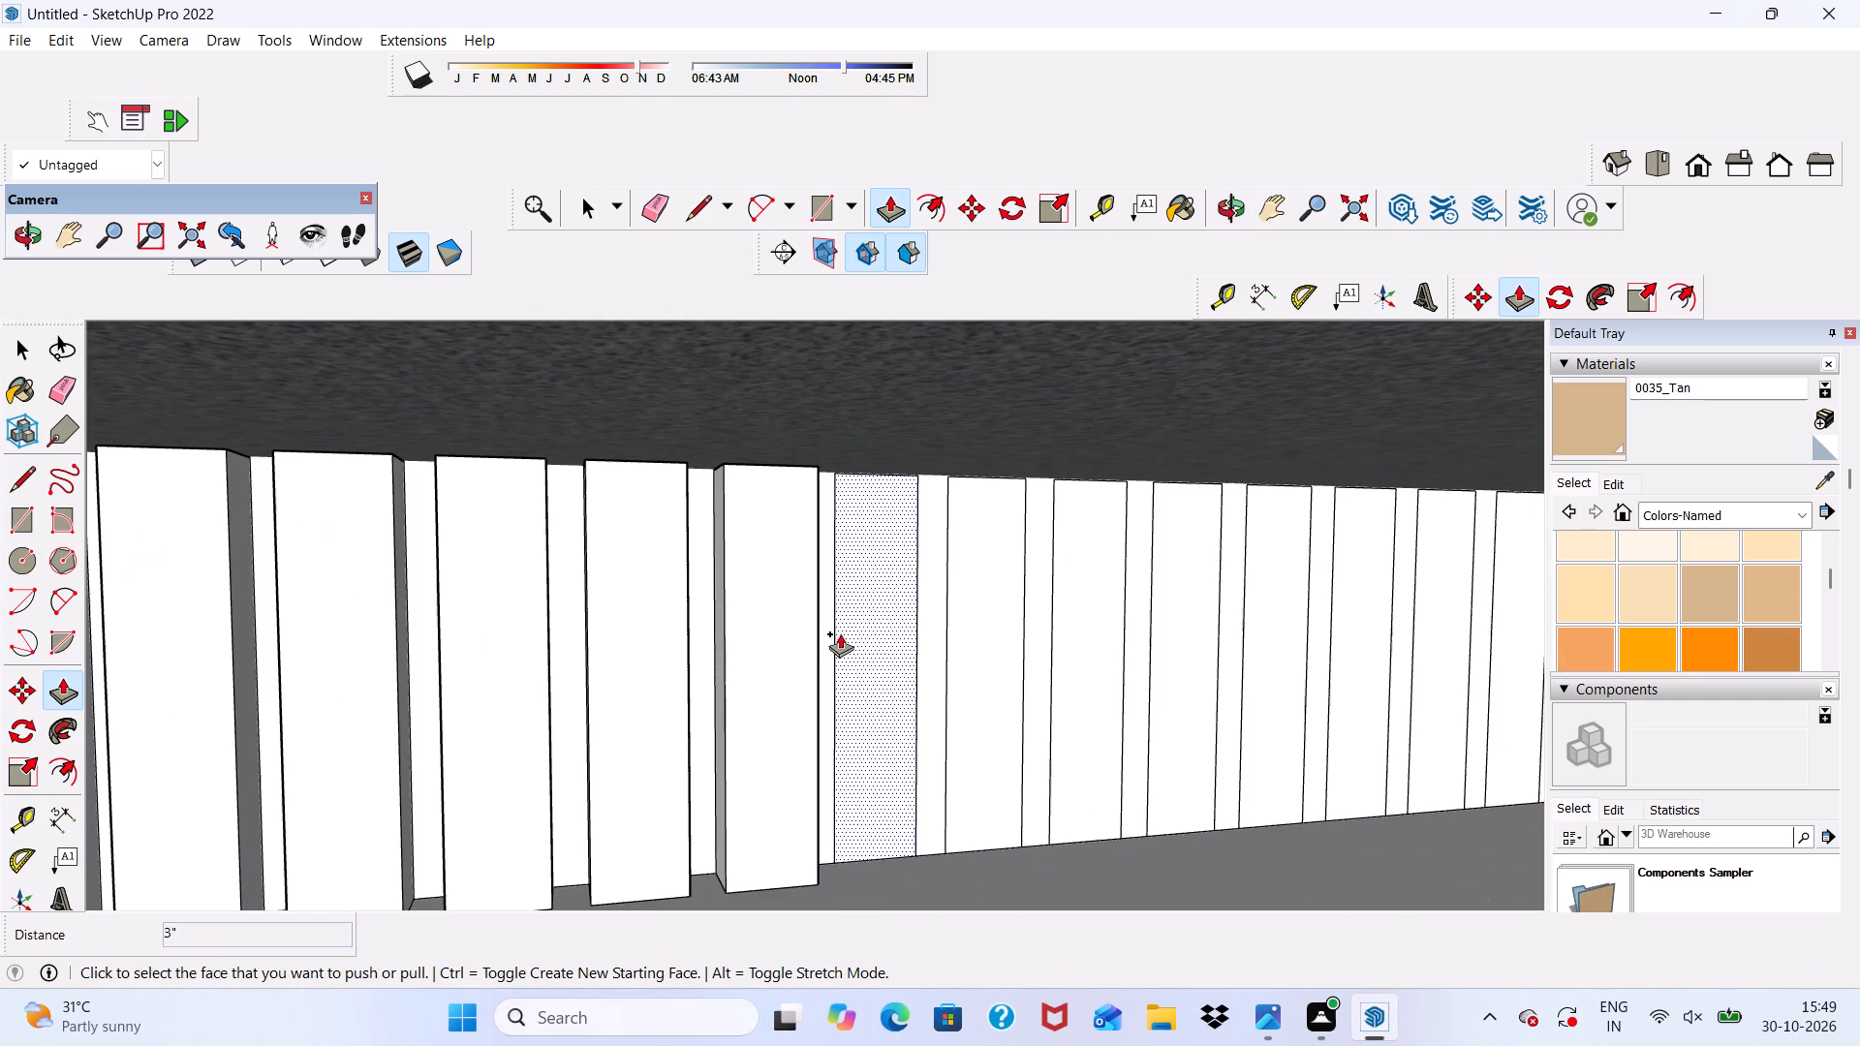
click(853, 622)
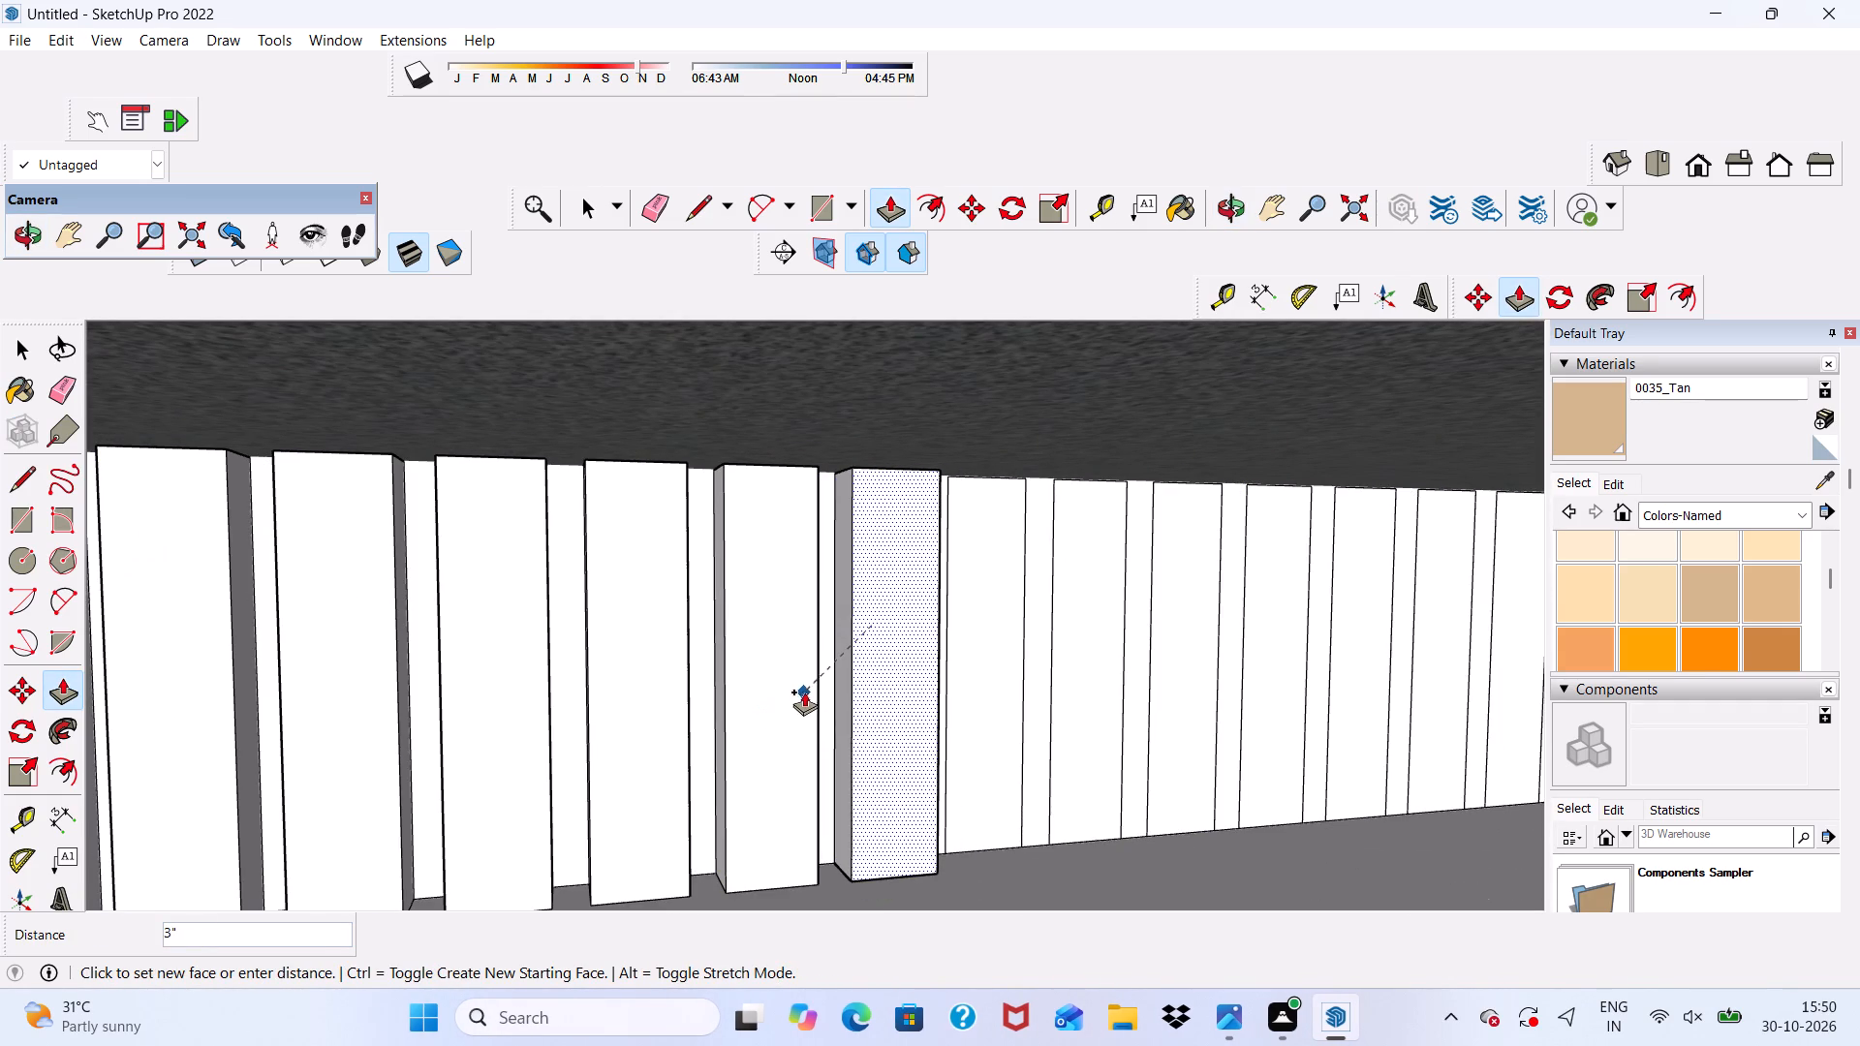
scroll(818, 684, up, 4)
click(819, 705)
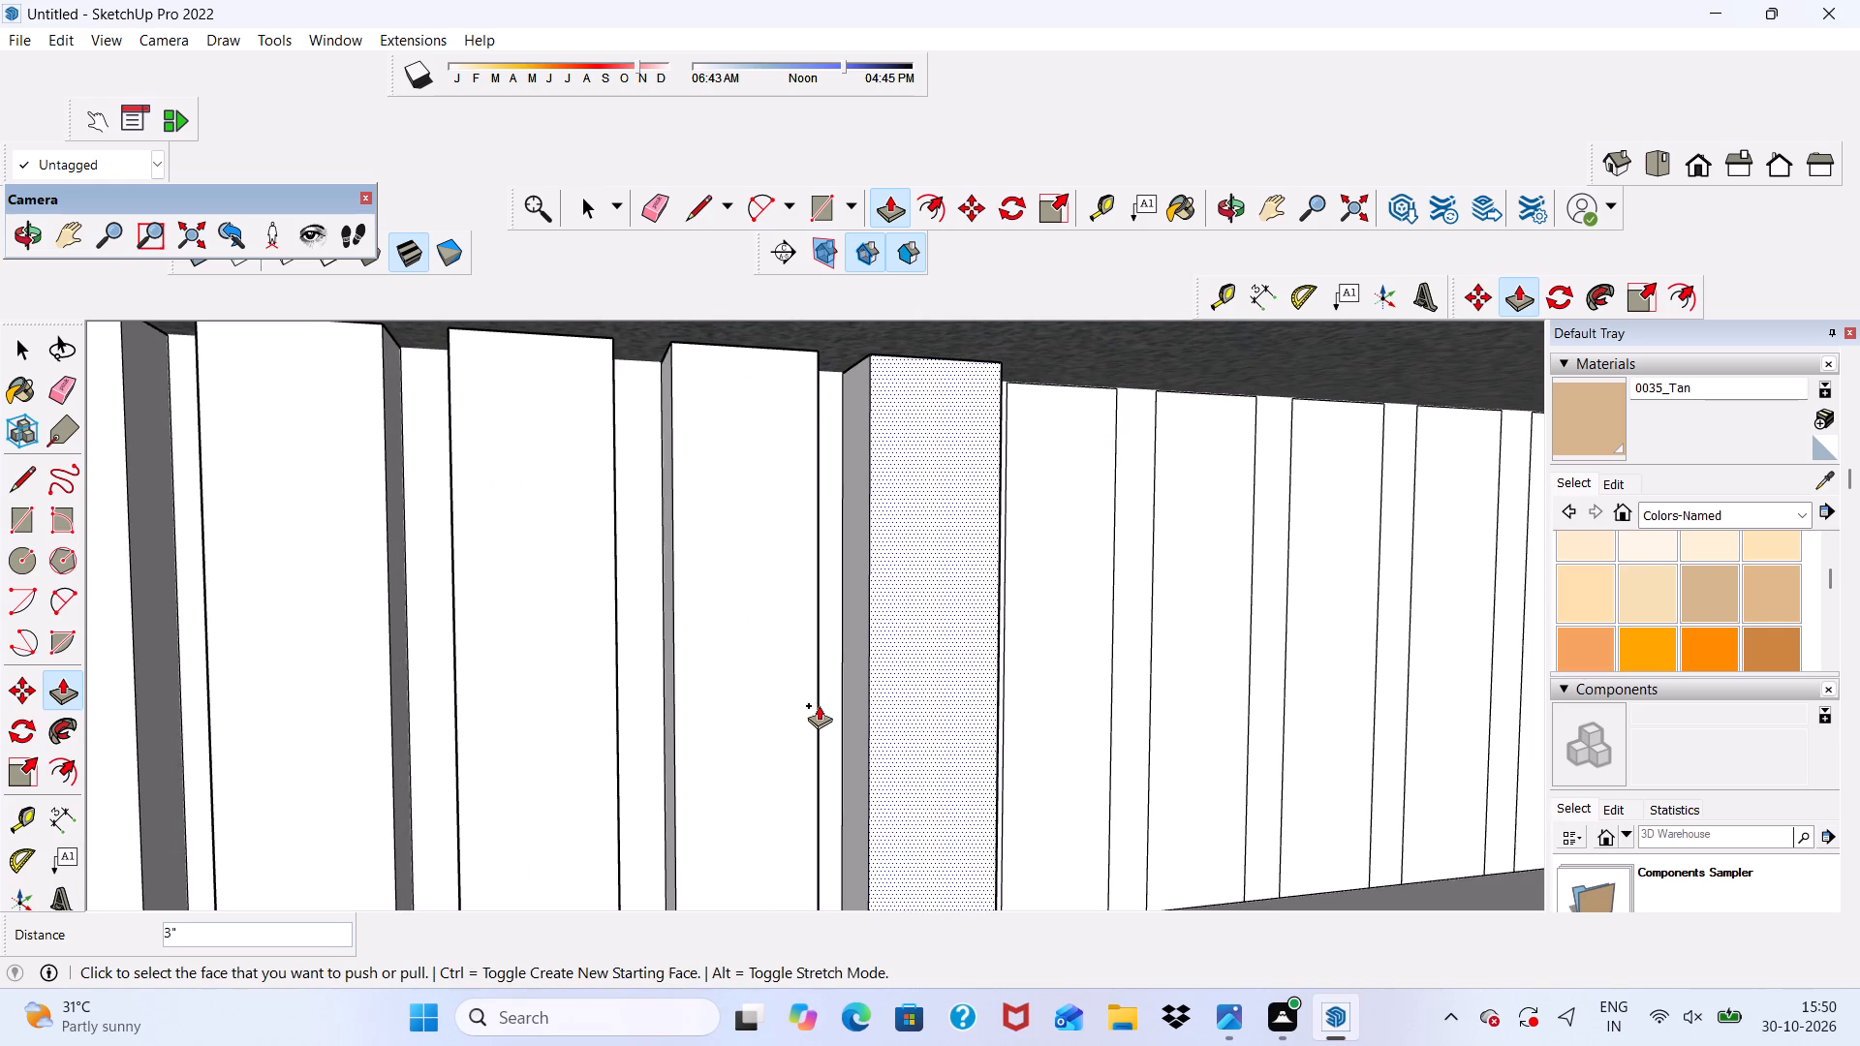
scroll(635, 658, down, 8)
scroll(729, 654, down, 5)
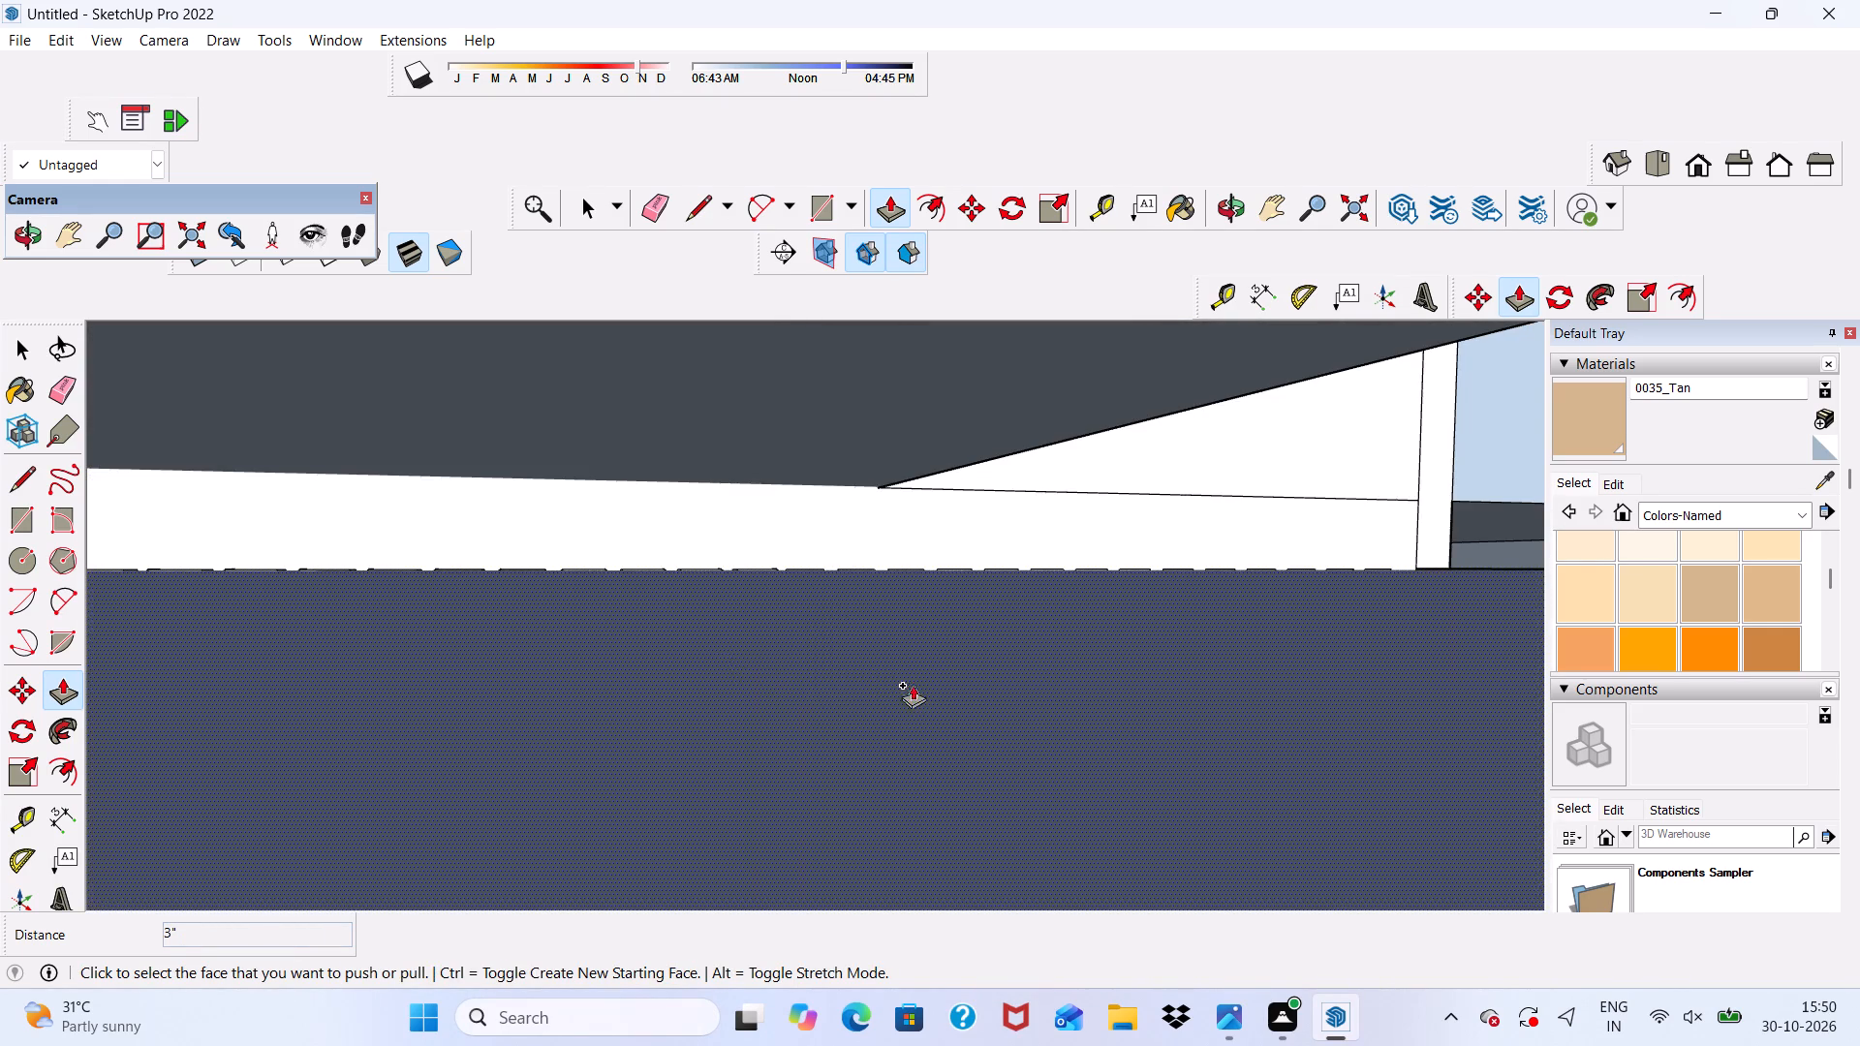
scroll(933, 607, up, 1)
scroll(824, 552, down, 6)
scroll(946, 610, up, 4)
scroll(780, 619, up, 2)
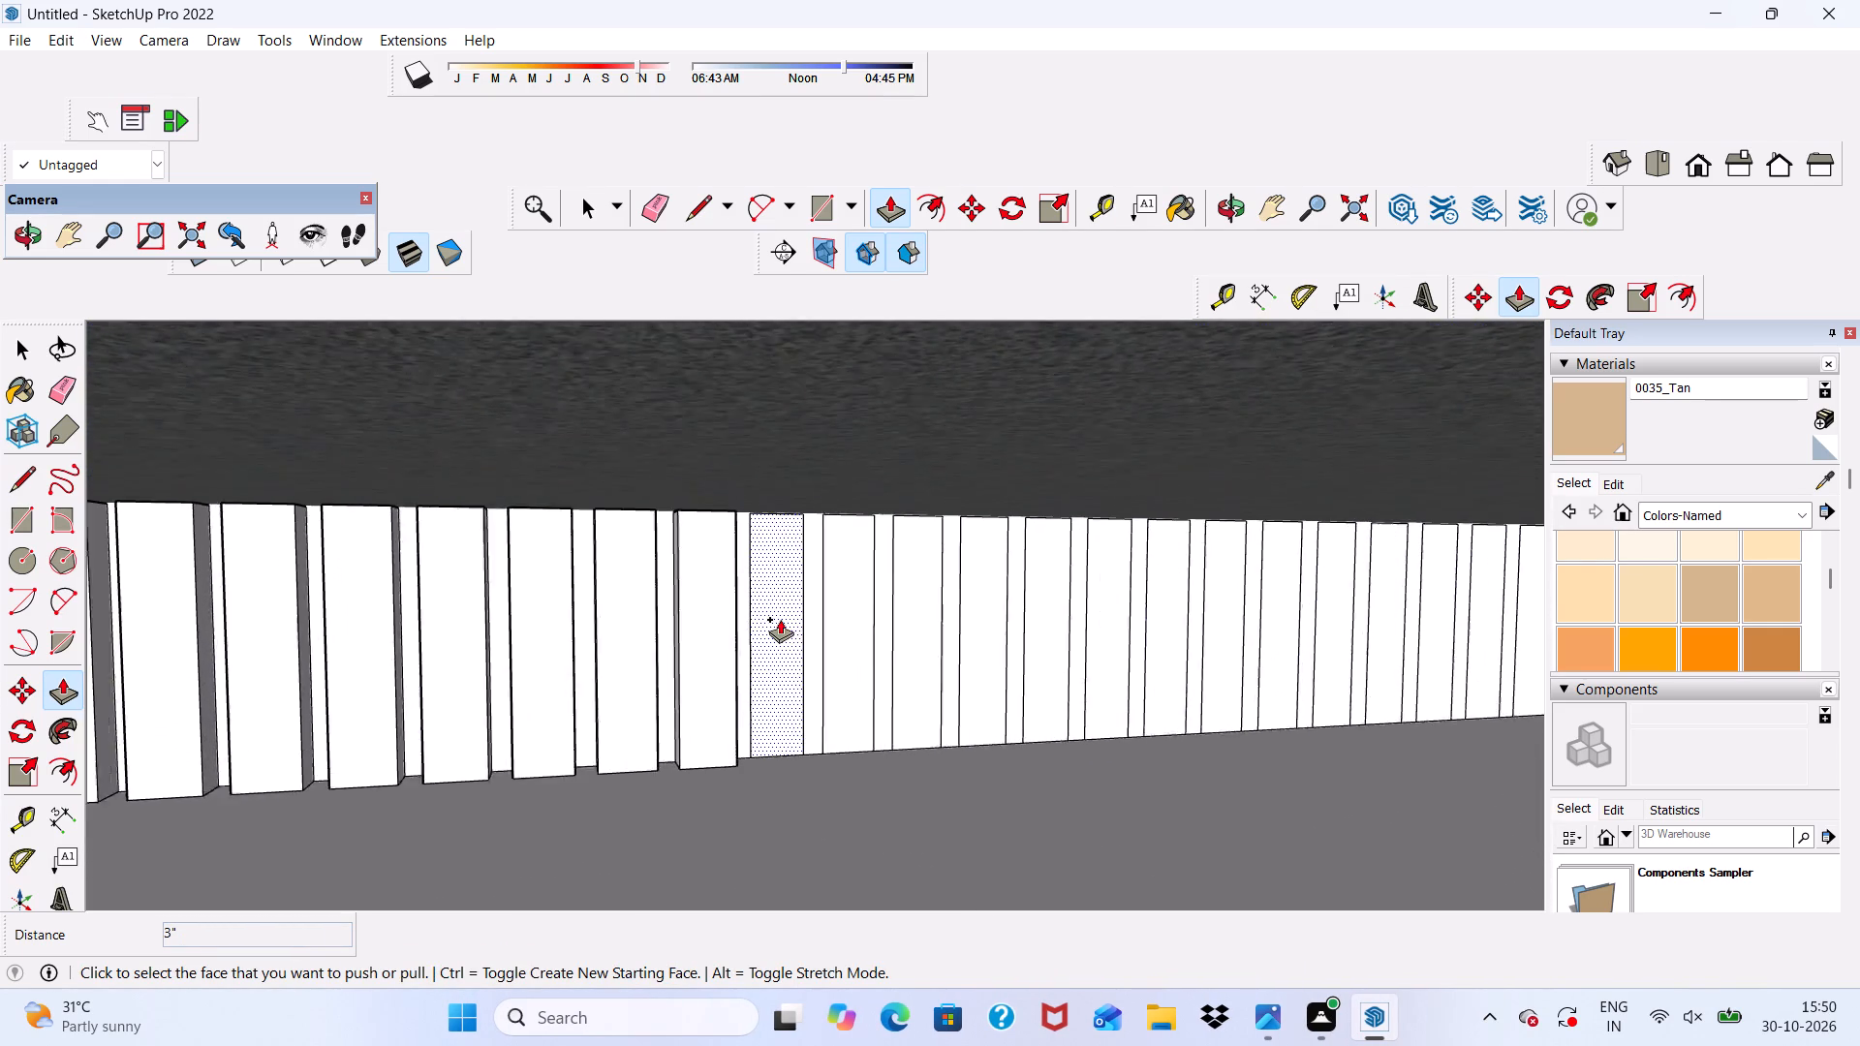
scroll(780, 619, up, 2)
click(779, 619)
scroll(730, 668, up, 4)
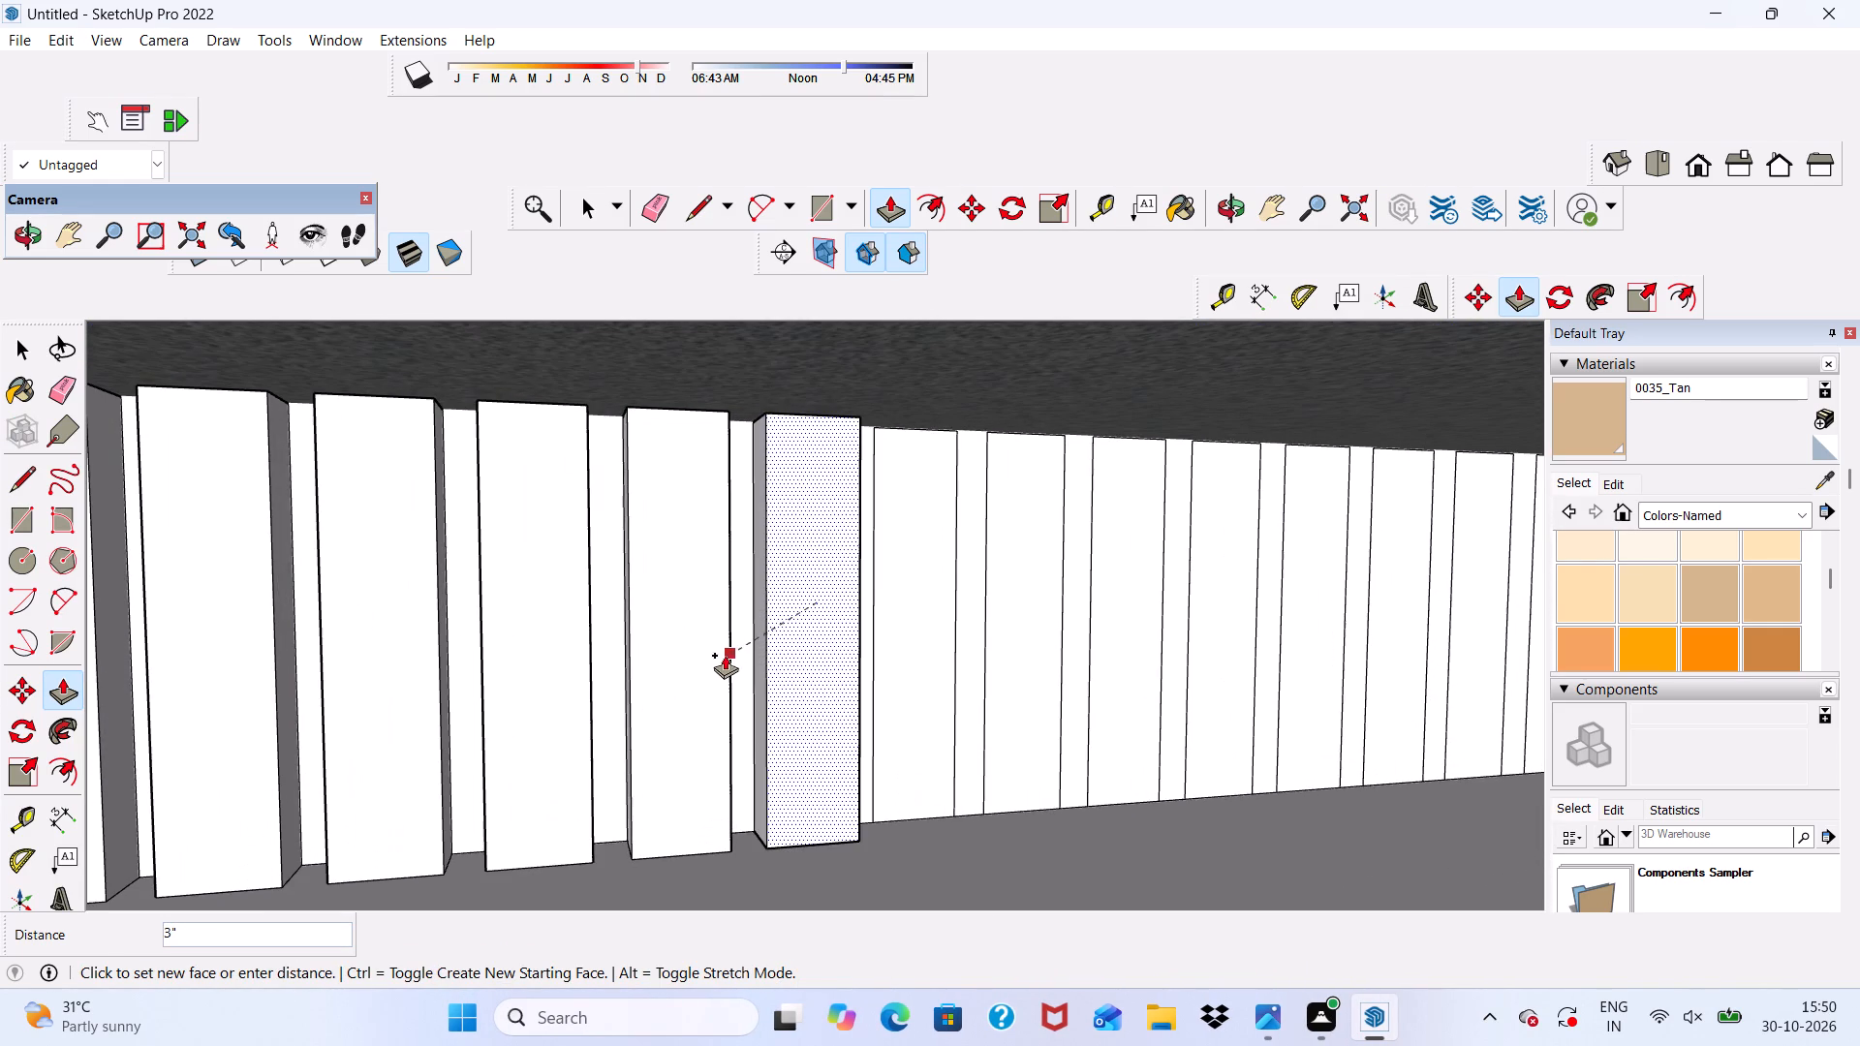
click(724, 660)
Push/Pull the twenty-fifth and twenty-sixth strips of the upper-wall row outward by 3" to match the neighbouring slats.
scroll(724, 660, down, 4)
scroll(852, 626, up, 1)
click(854, 615)
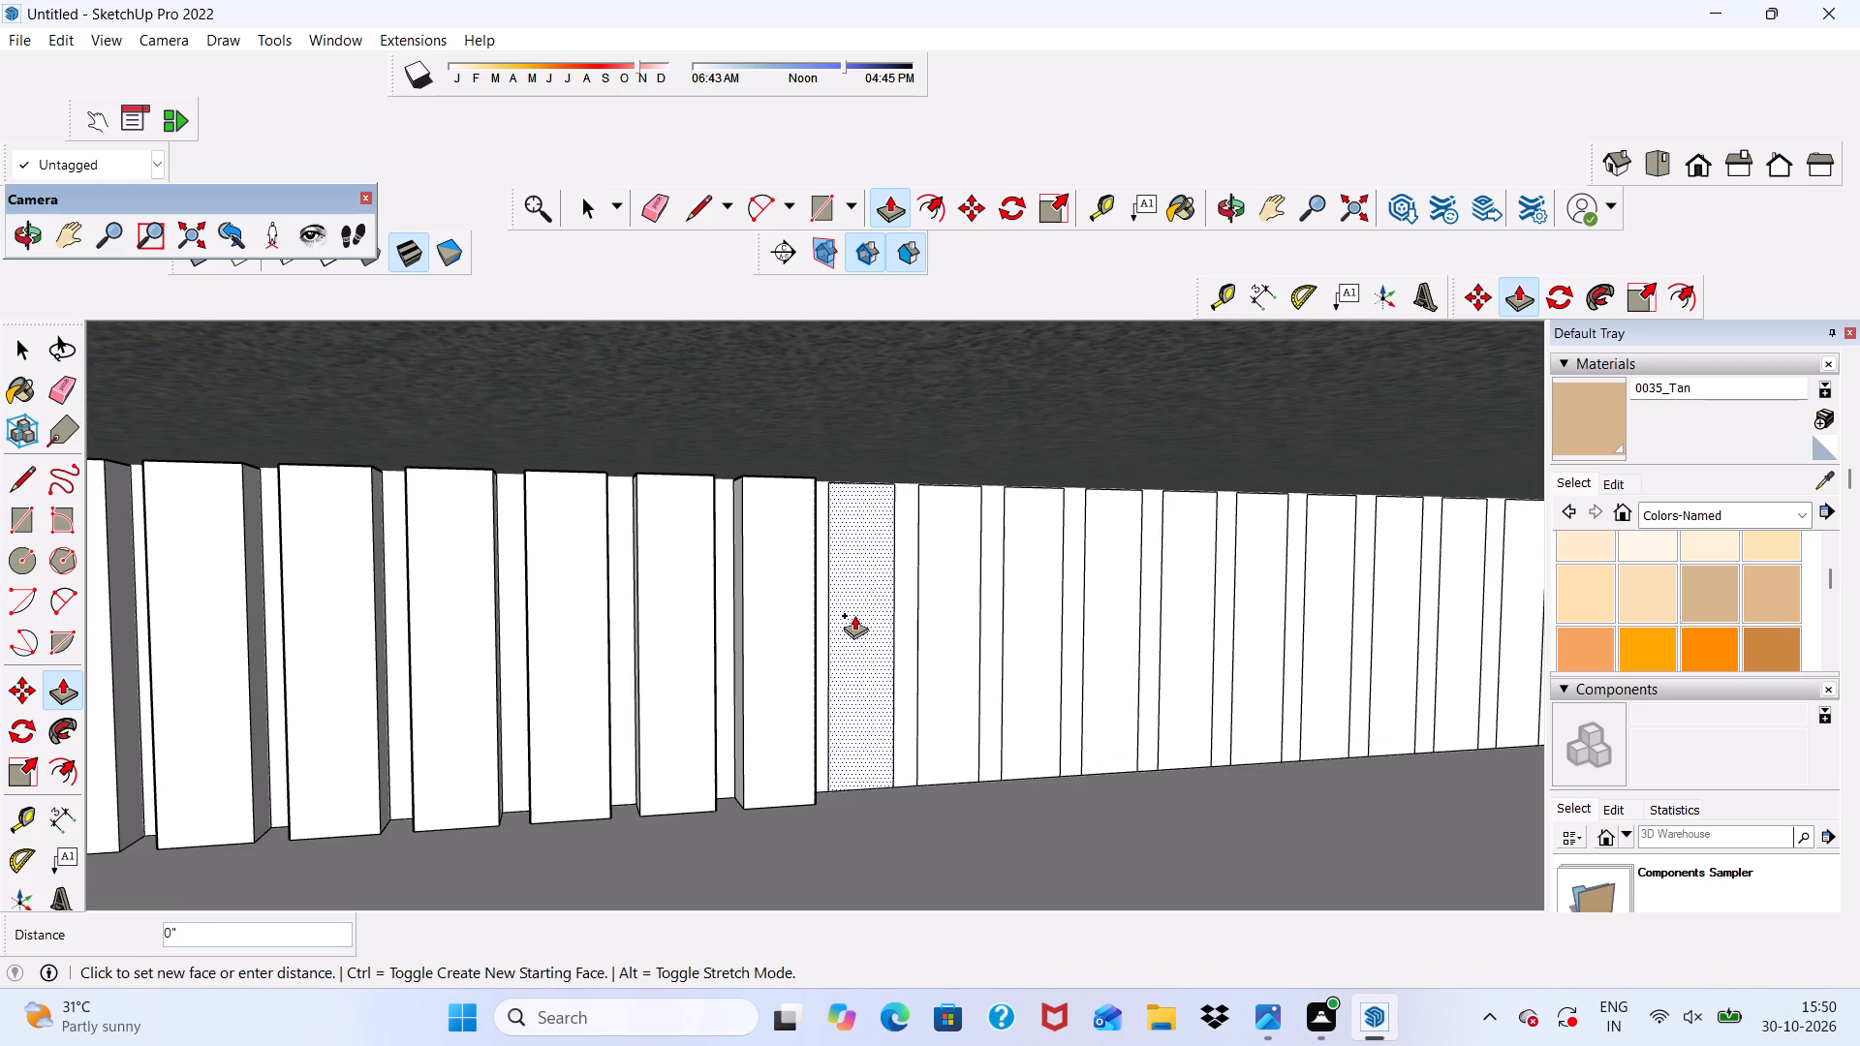
click(817, 721)
scroll(695, 692, down, 4)
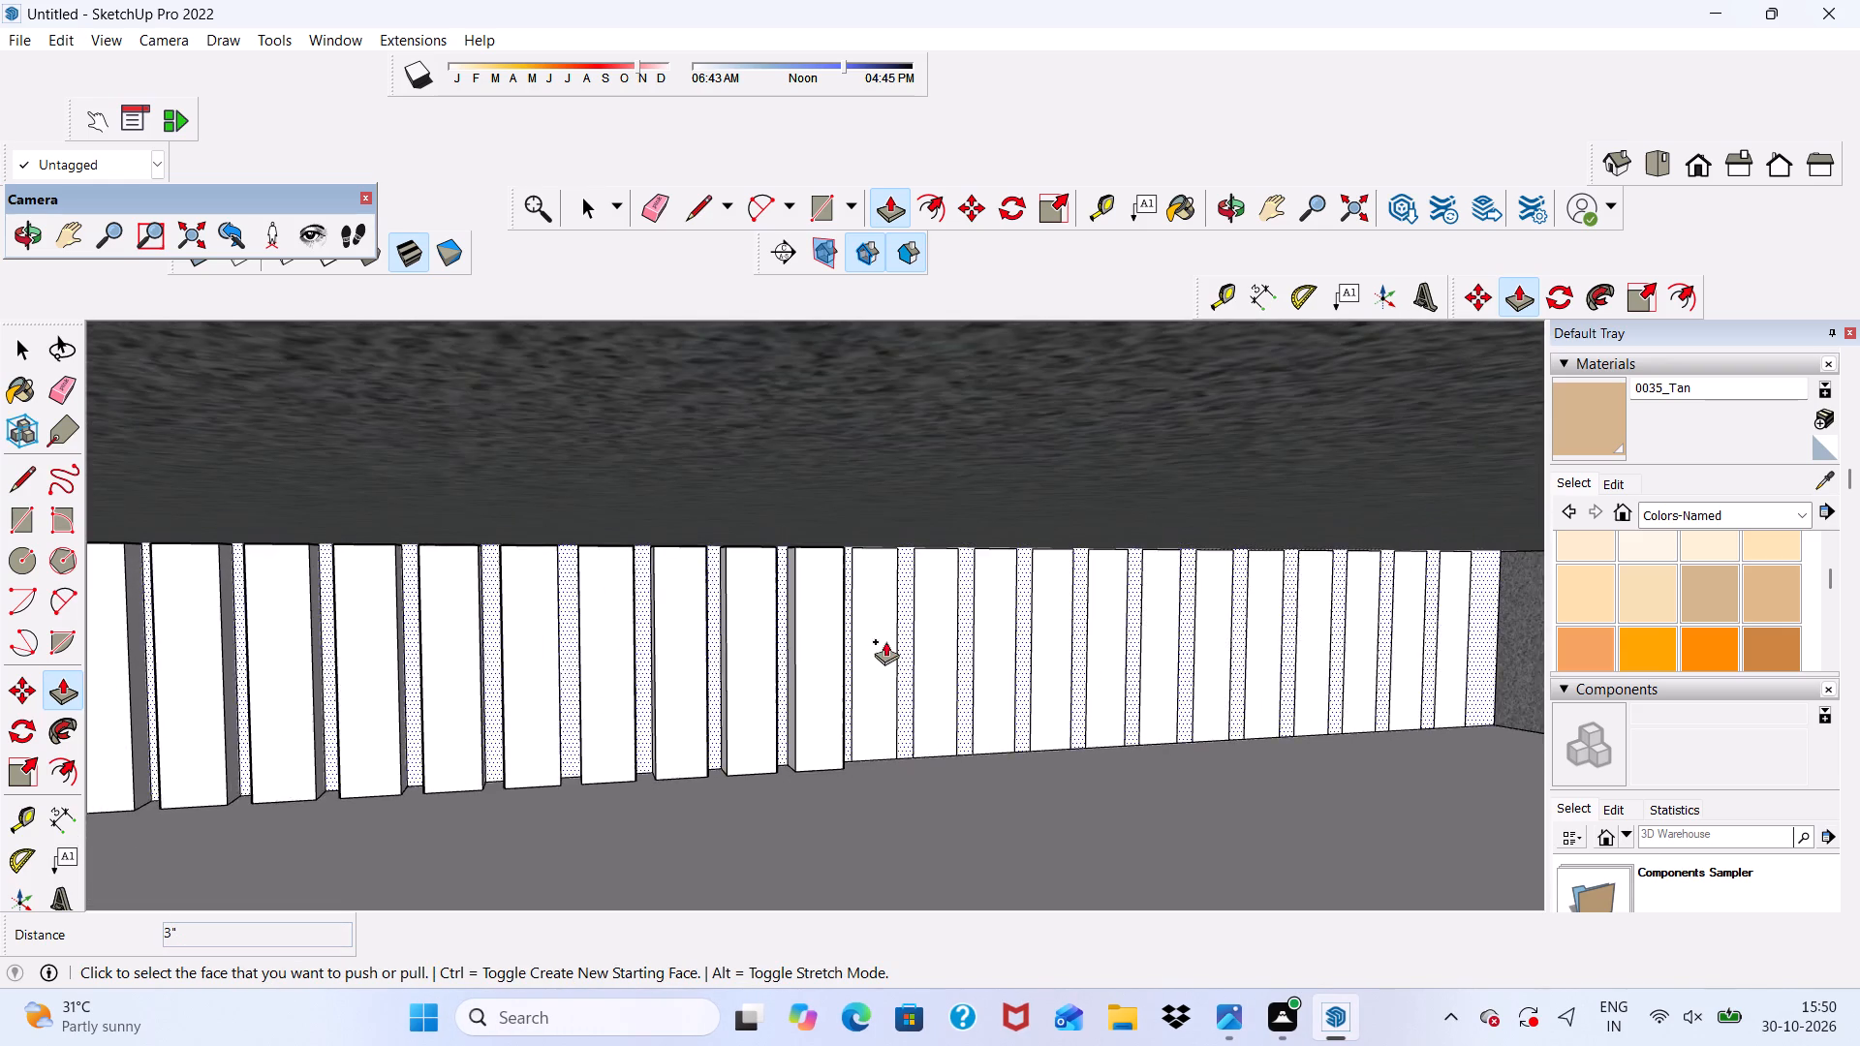
scroll(885, 633, up, 3)
click(885, 627)
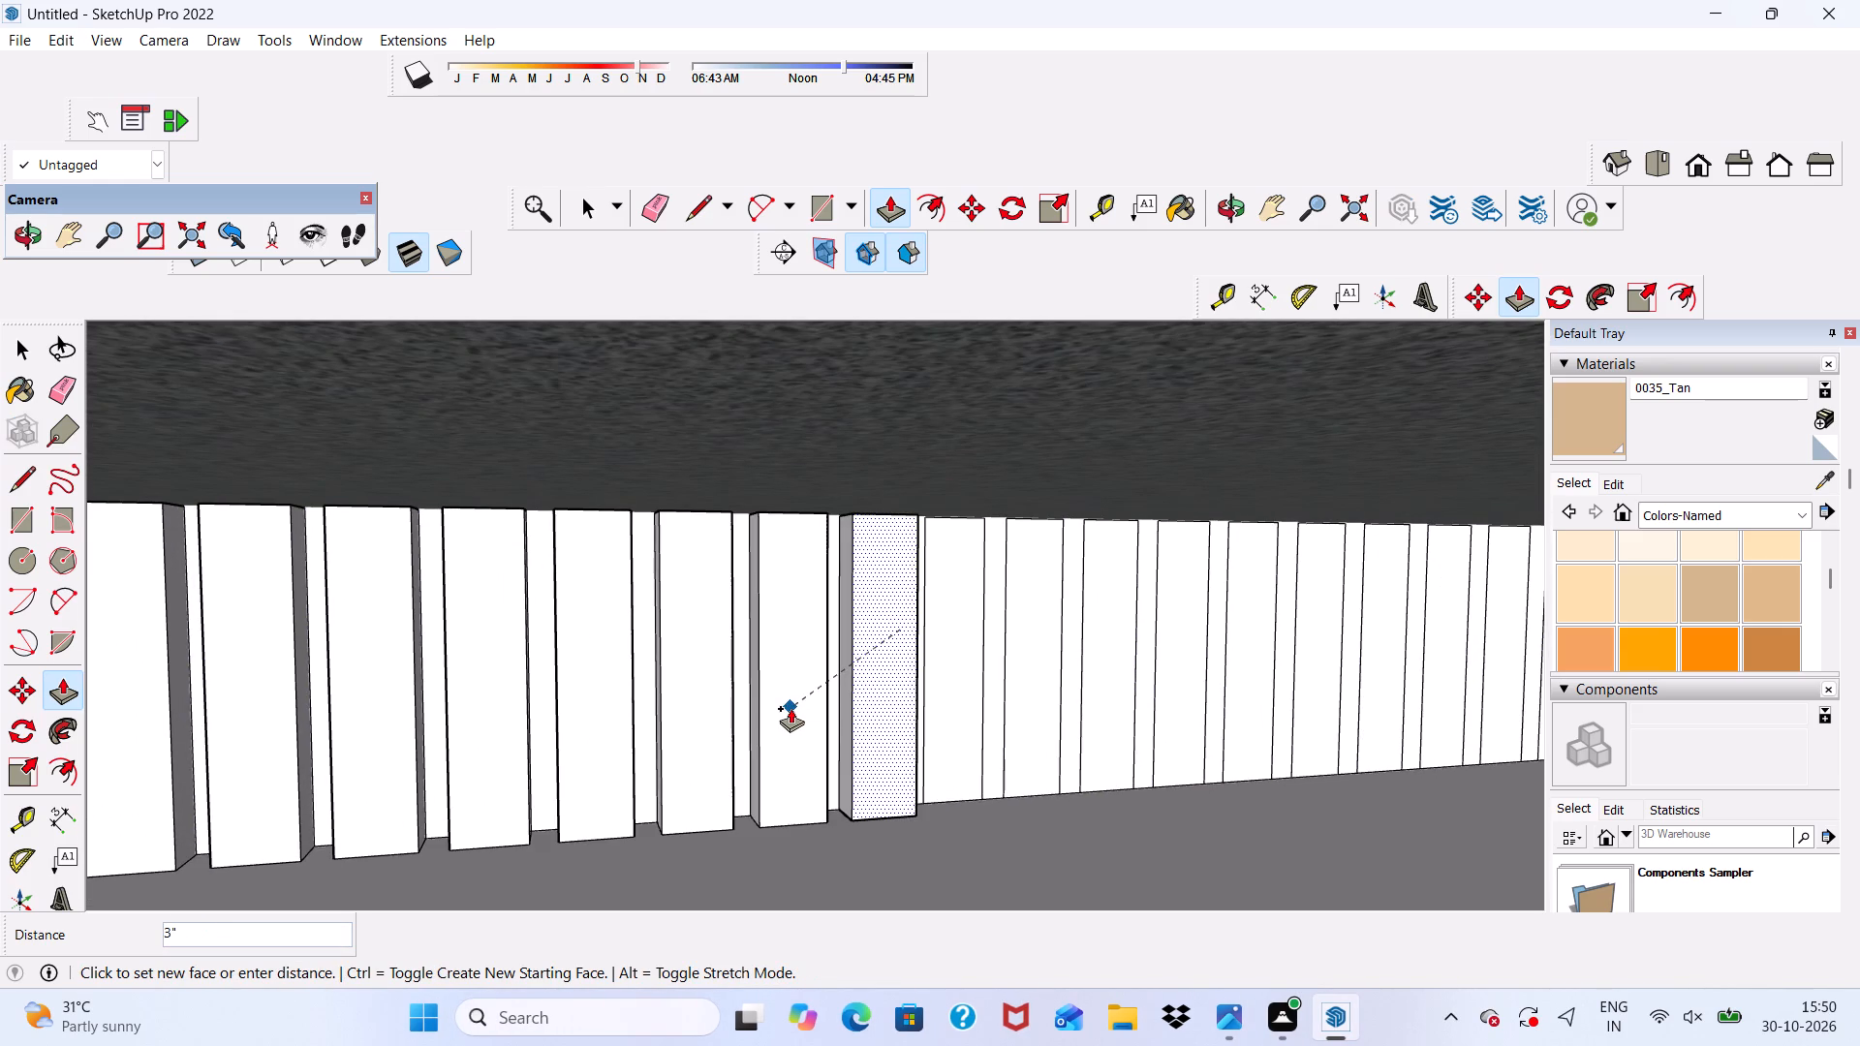
scroll(790, 708, up, 3)
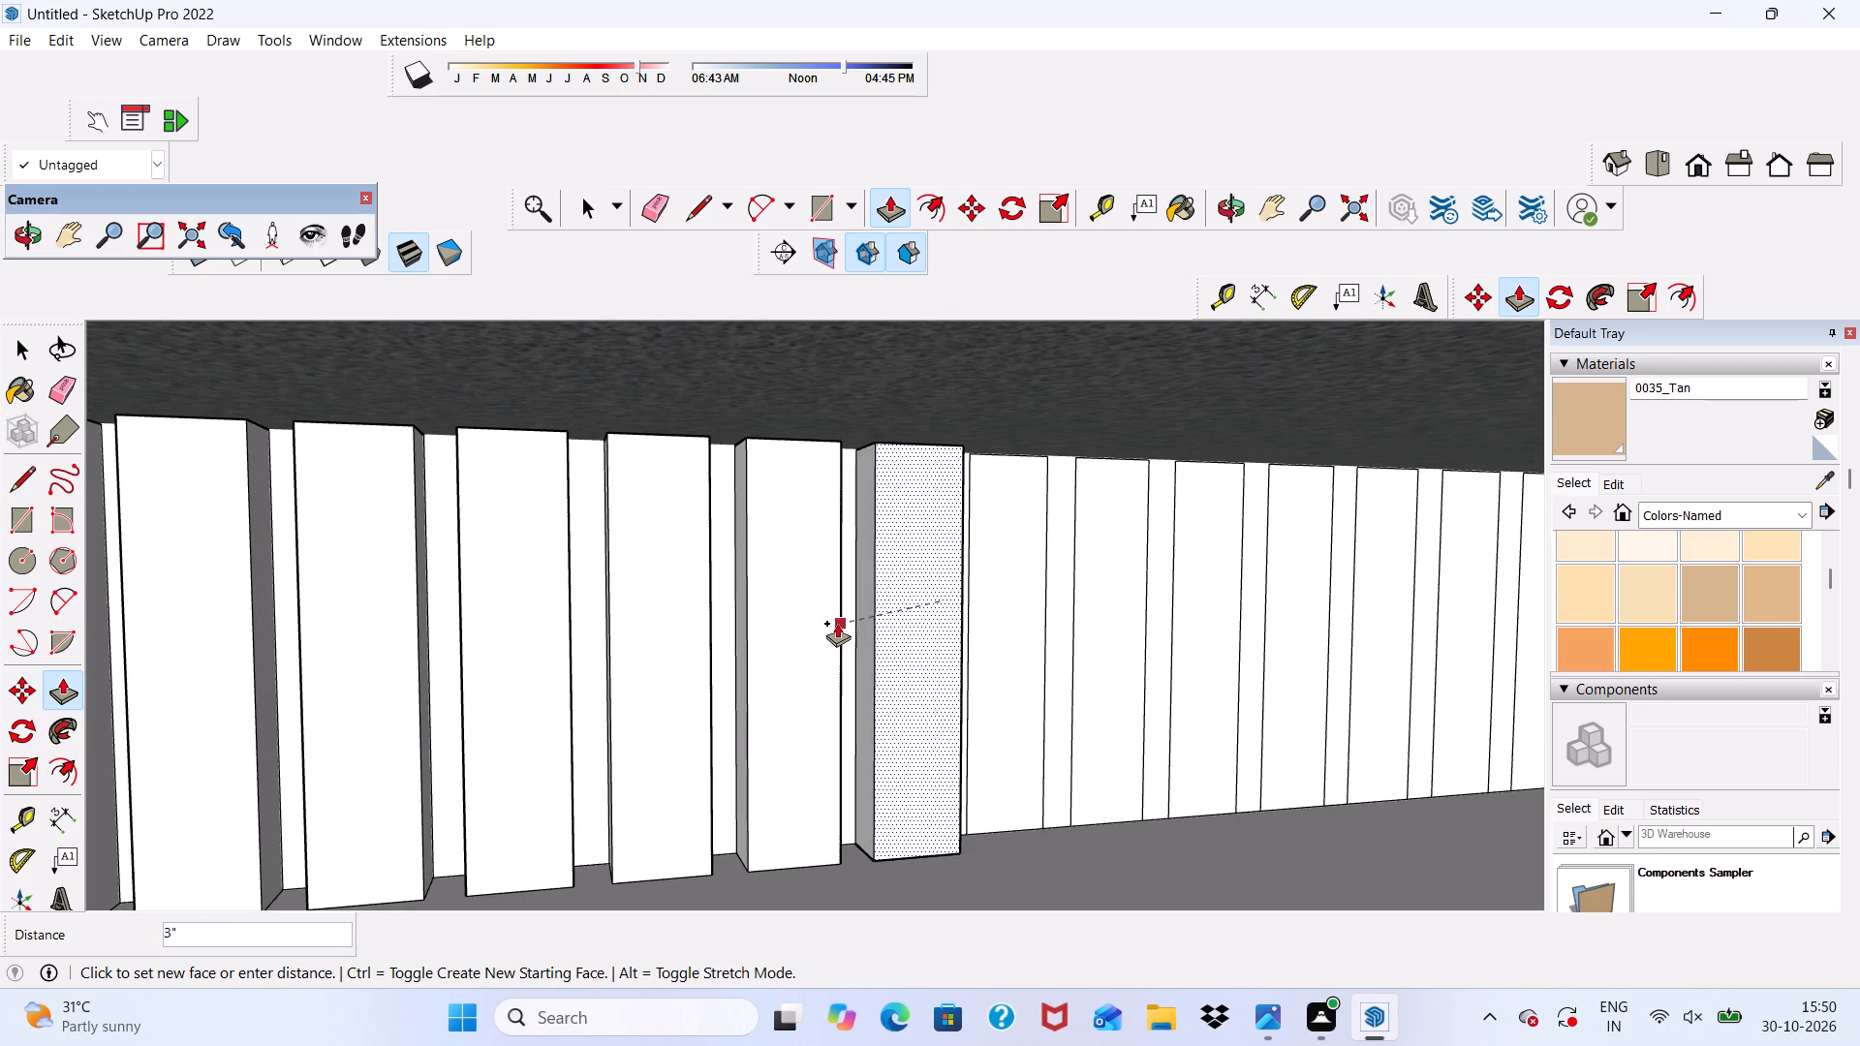
click(840, 617)
Push/Pull the twenty-seventh and twenty-eighth strips of the upper-wall row outward by 3", using the adjacent slat edges as reference.
scroll(760, 607, down, 5)
scroll(949, 596, up, 3)
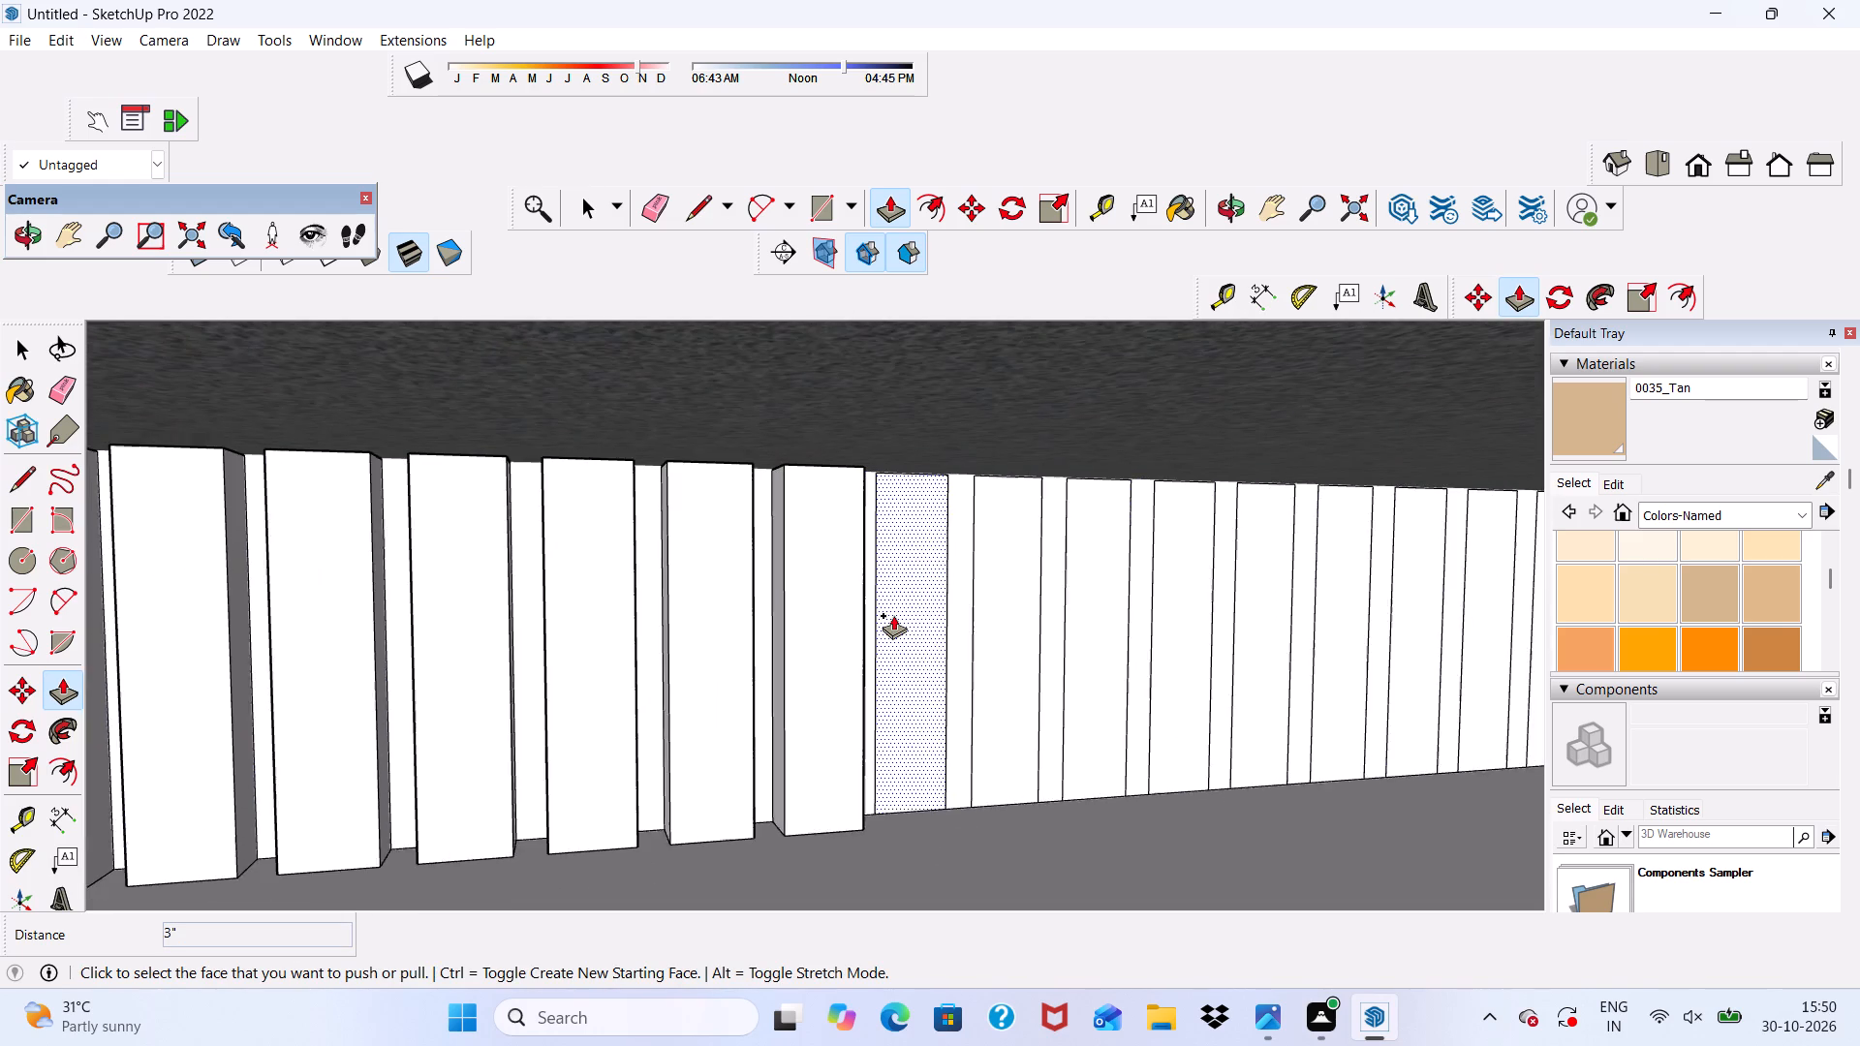
scroll(893, 615, up, 1)
click(893, 615)
scroll(857, 714, up, 1)
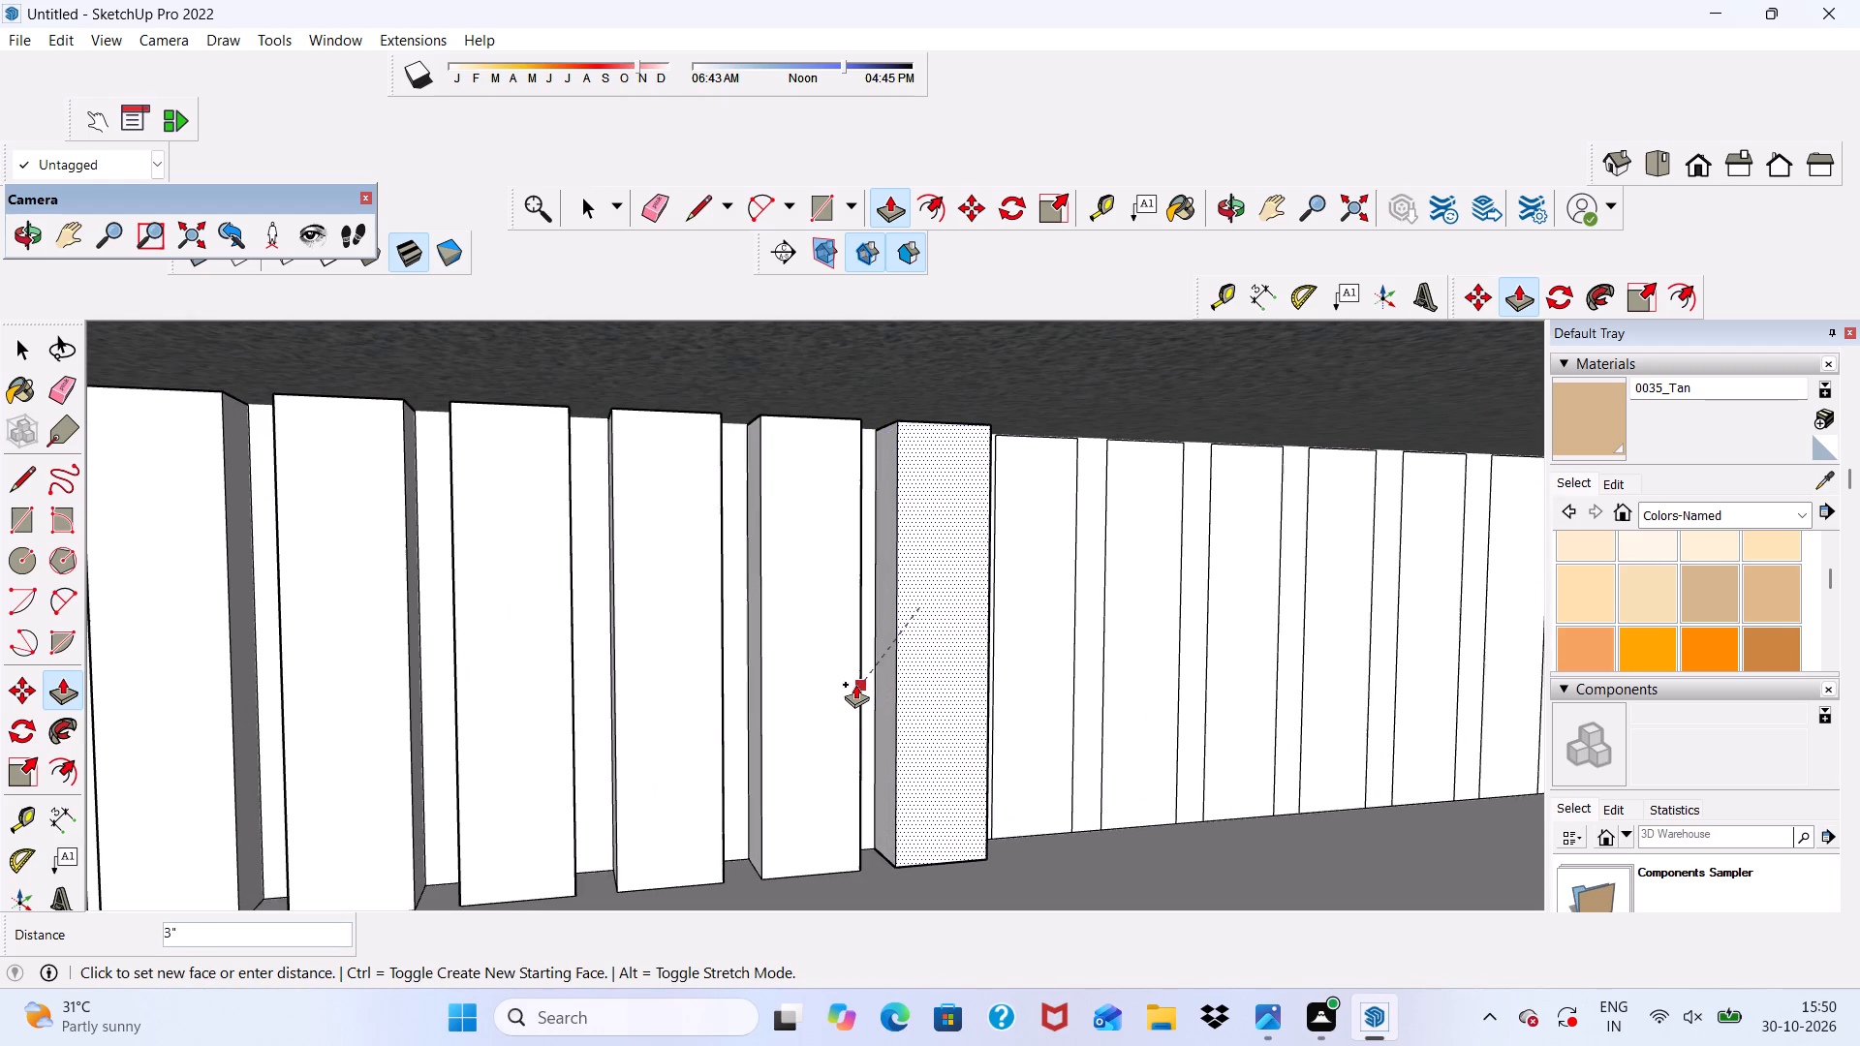
click(857, 672)
scroll(1033, 631, down, 2)
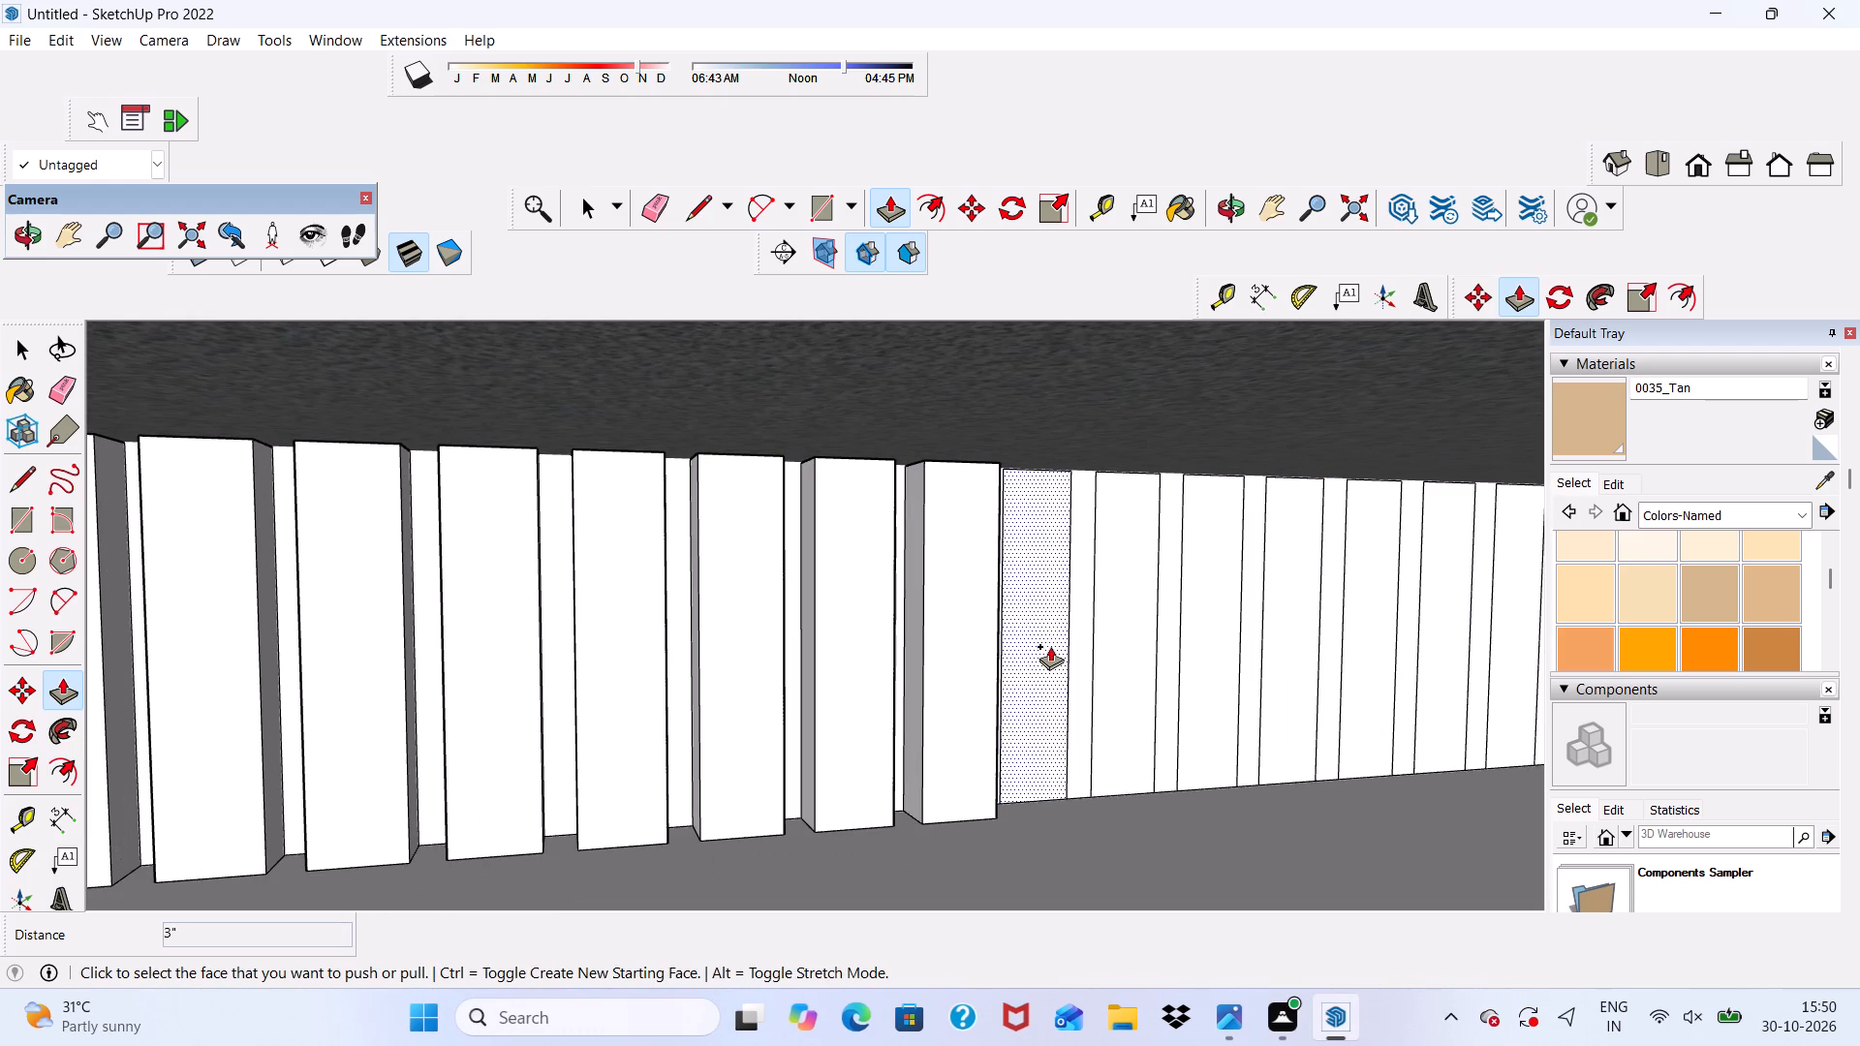
scroll(1049, 646, up, 1)
click(1049, 646)
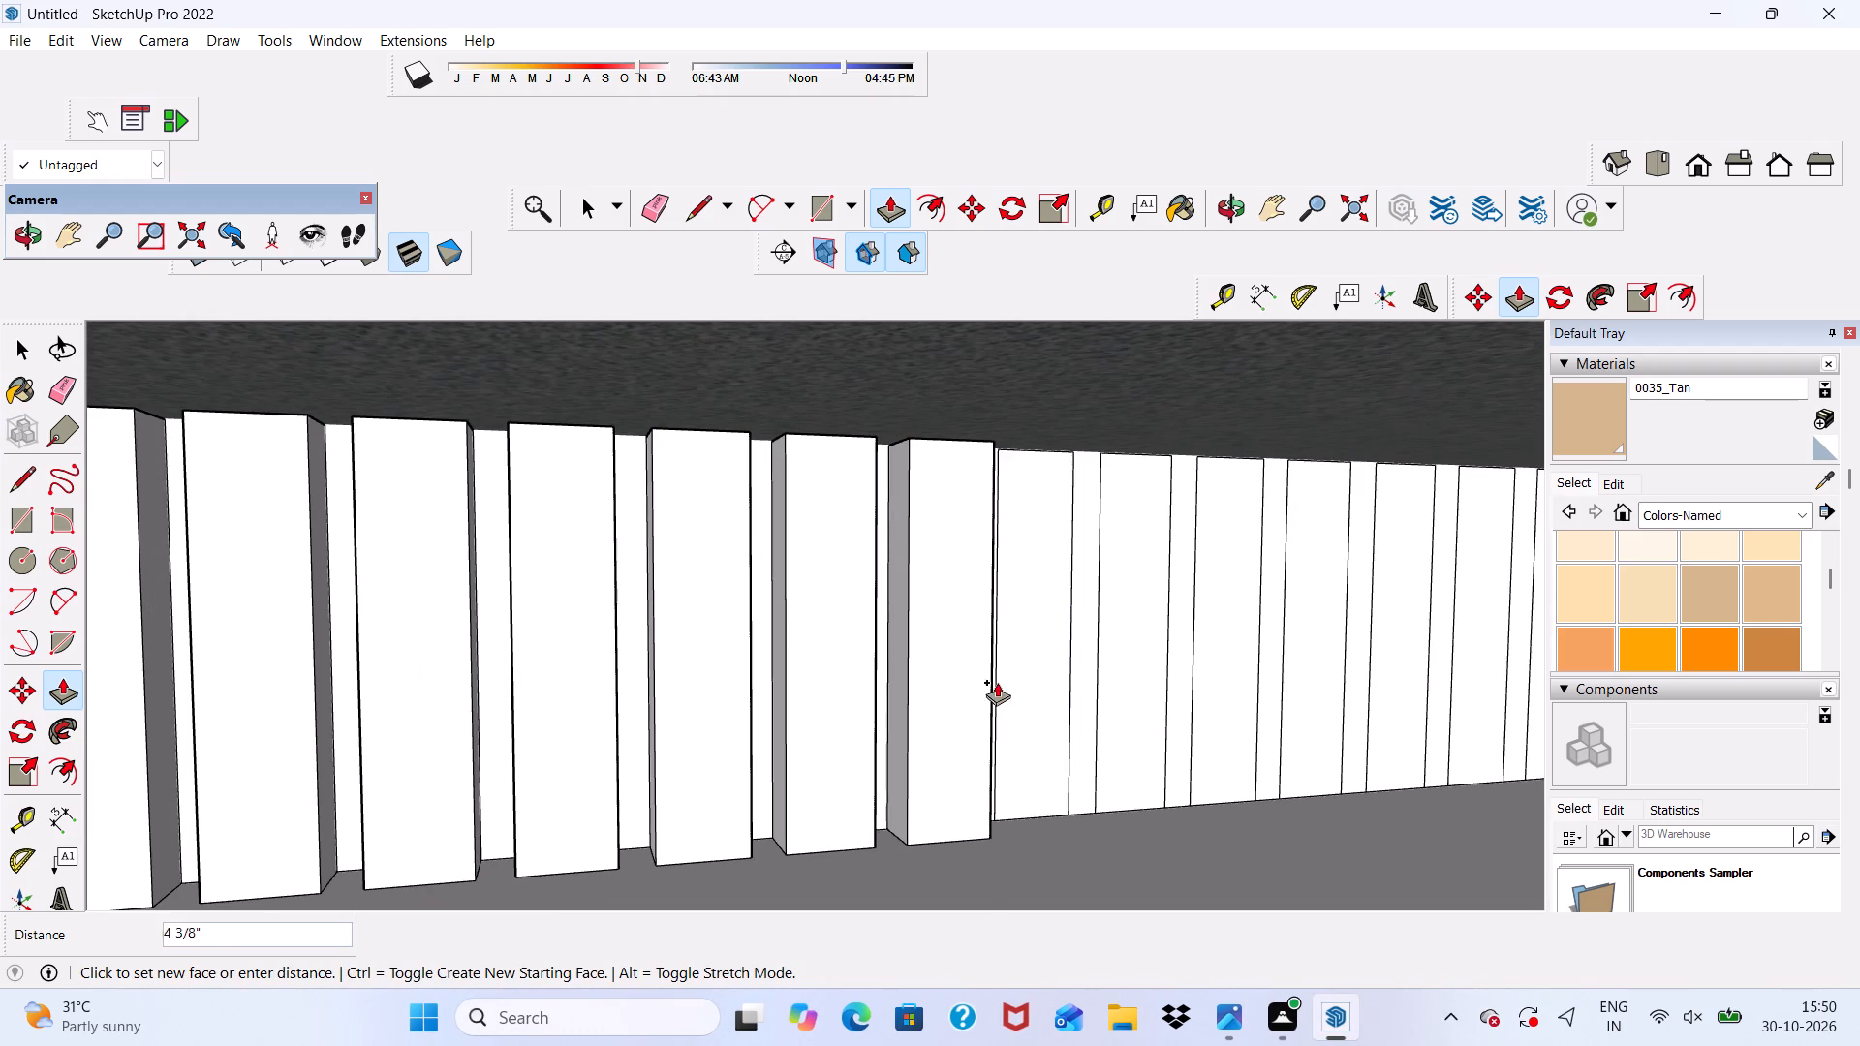
scroll(991, 684, up, 9)
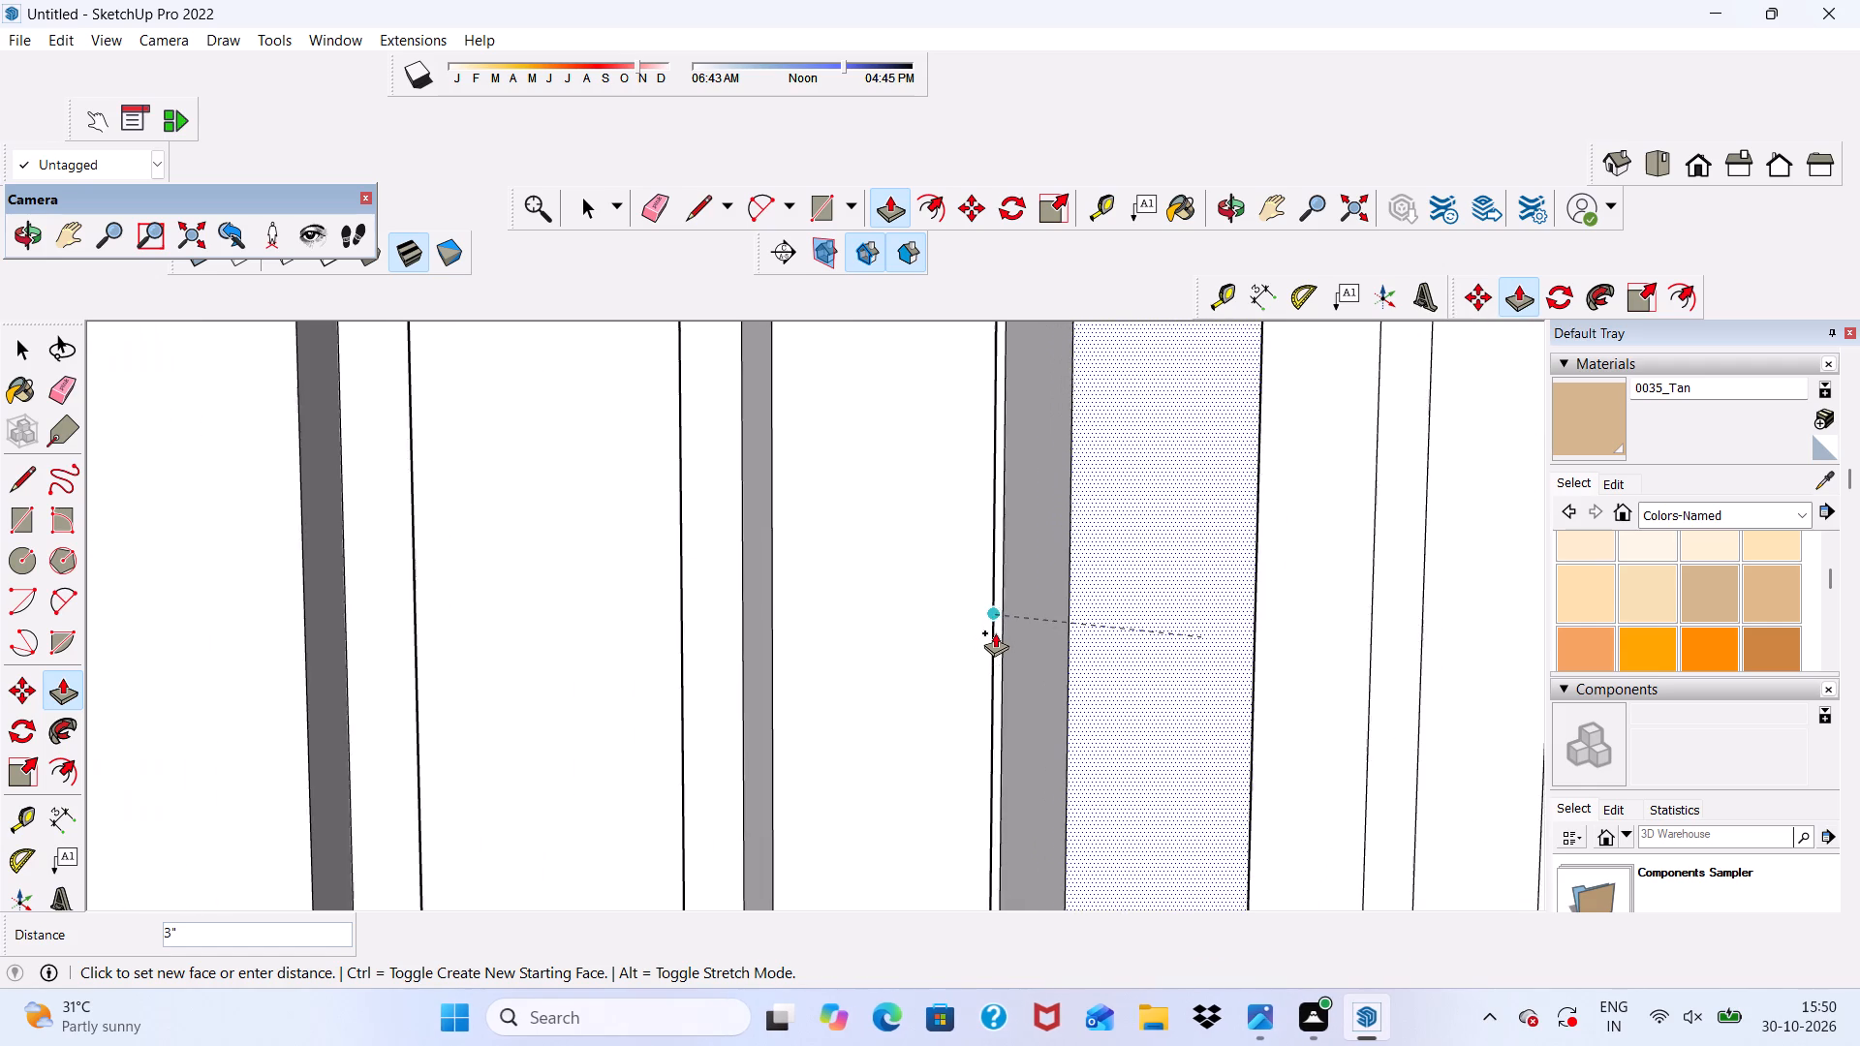
scroll(995, 650, up, 2)
click(992, 654)
Push/Pull the twenty-ninth and thirtieth strips of the upper-wall row outward by 3", level with the finished slats.
scroll(818, 607, down, 6)
scroll(731, 569, down, 5)
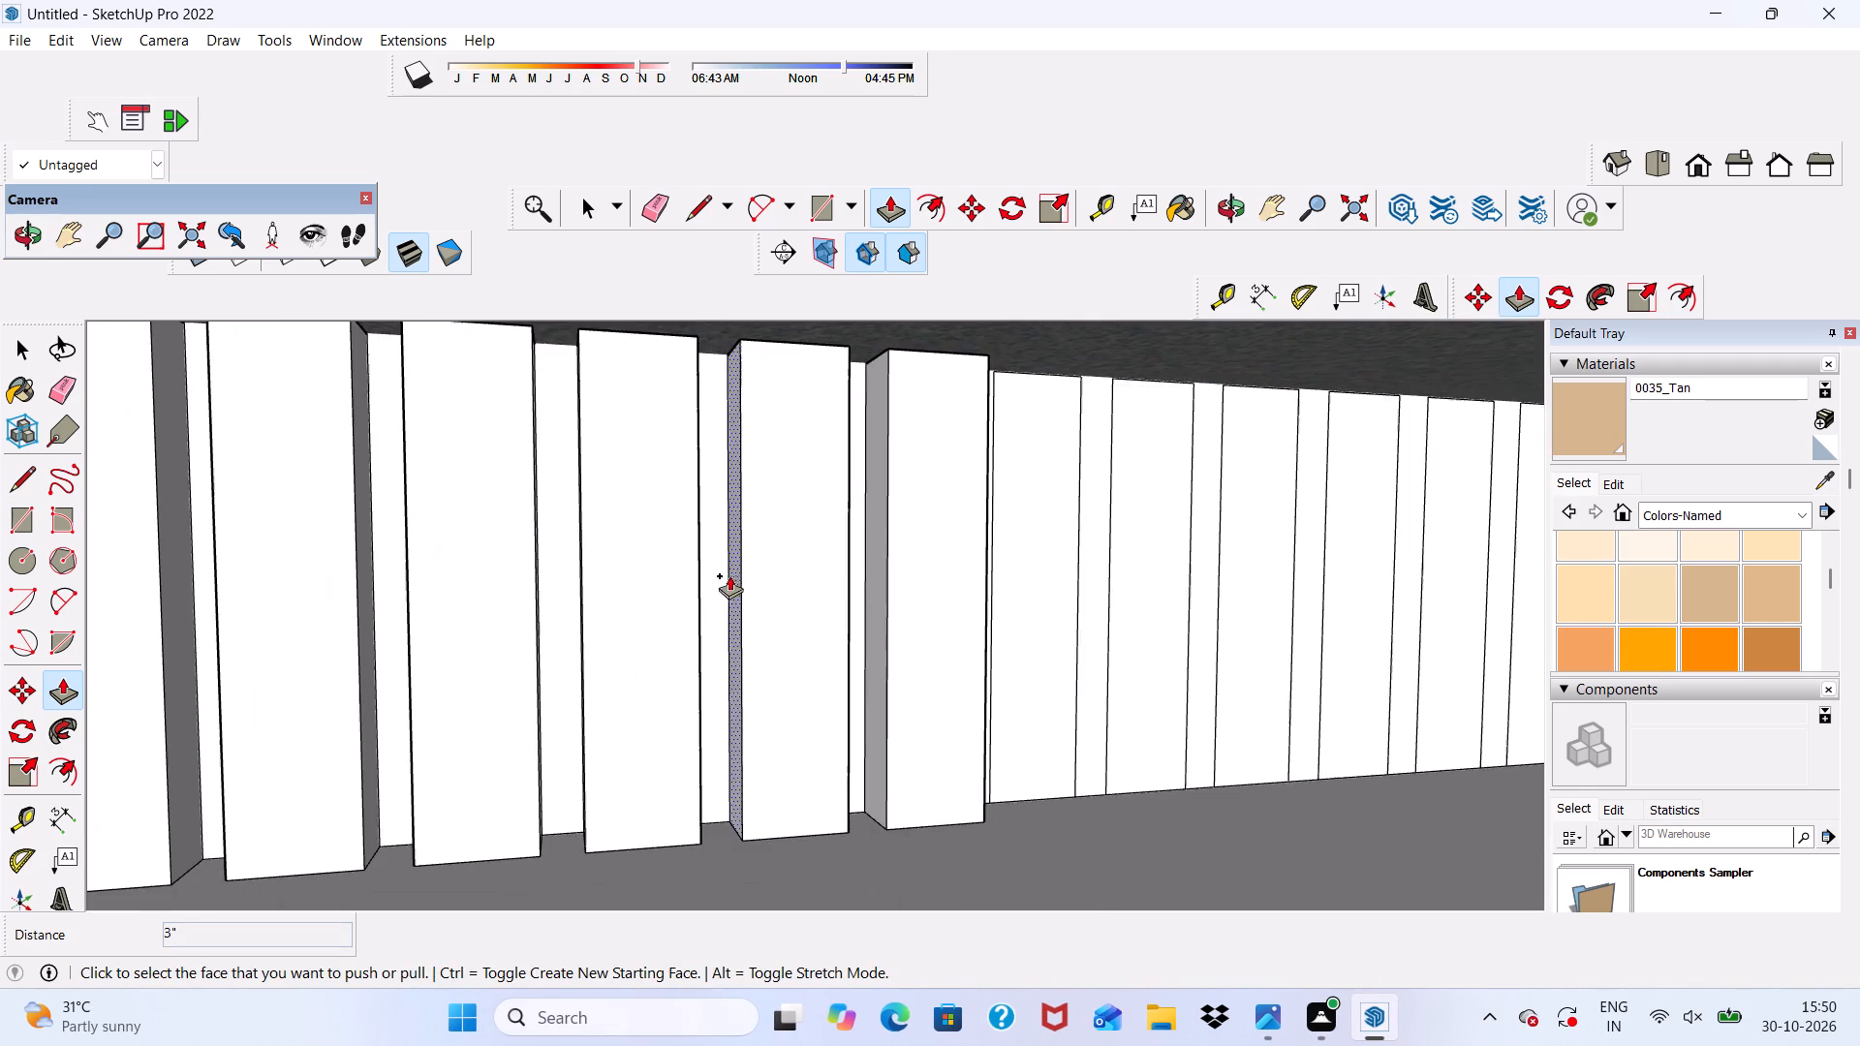
scroll(728, 575, down, 5)
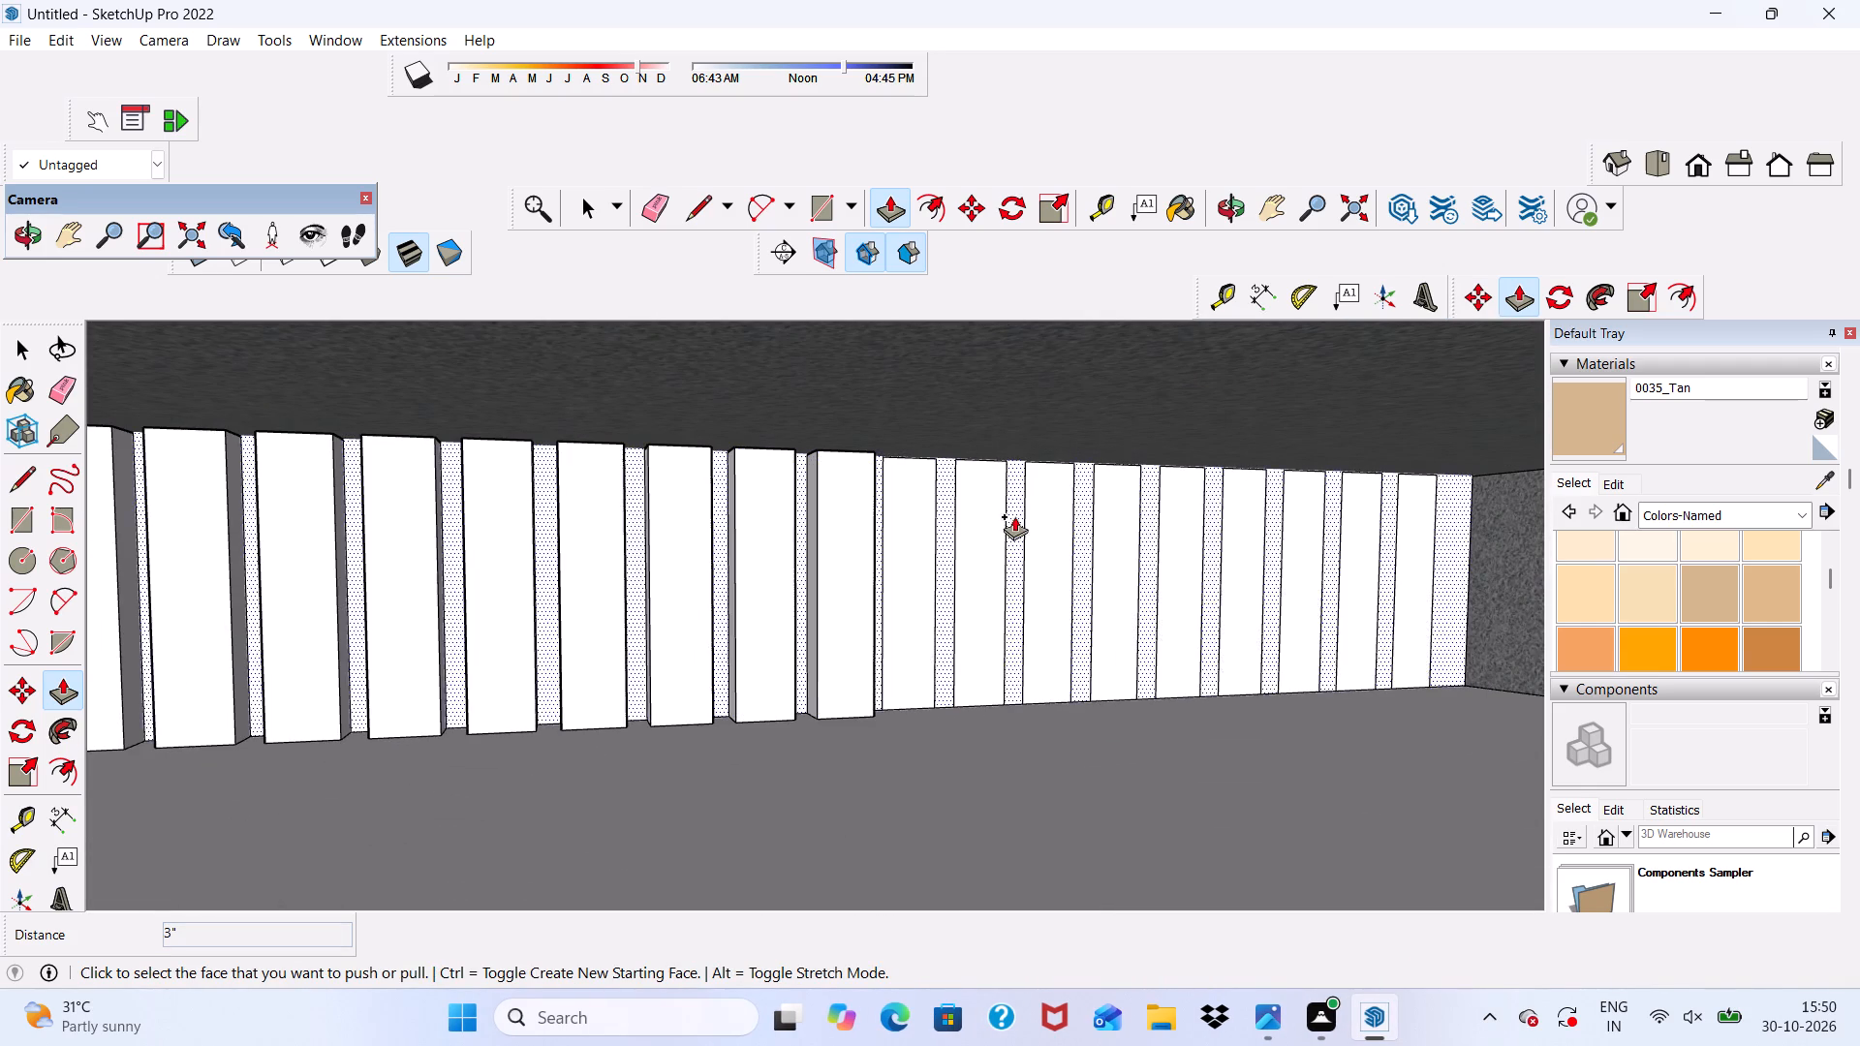
scroll(906, 522, up, 6)
click(906, 522)
scroll(870, 613, up, 4)
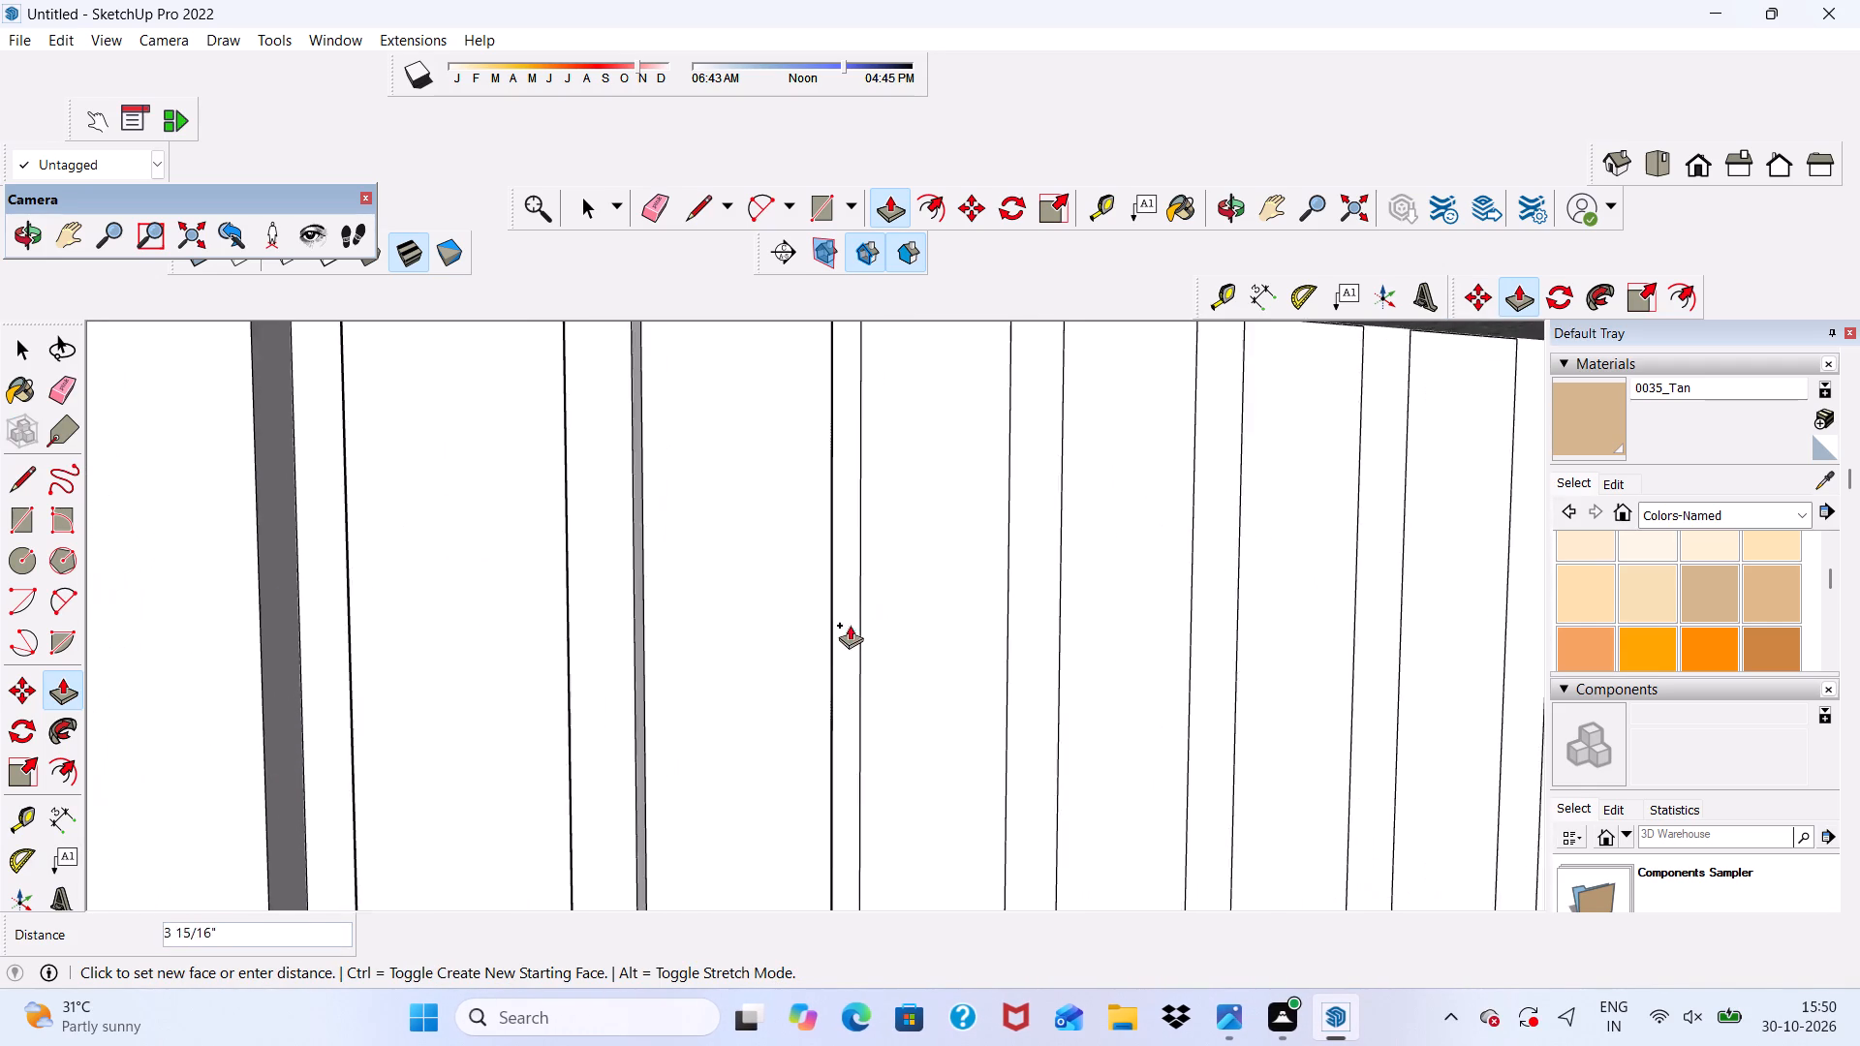
scroll(850, 625, up, 1)
click(828, 652)
scroll(700, 632, down, 7)
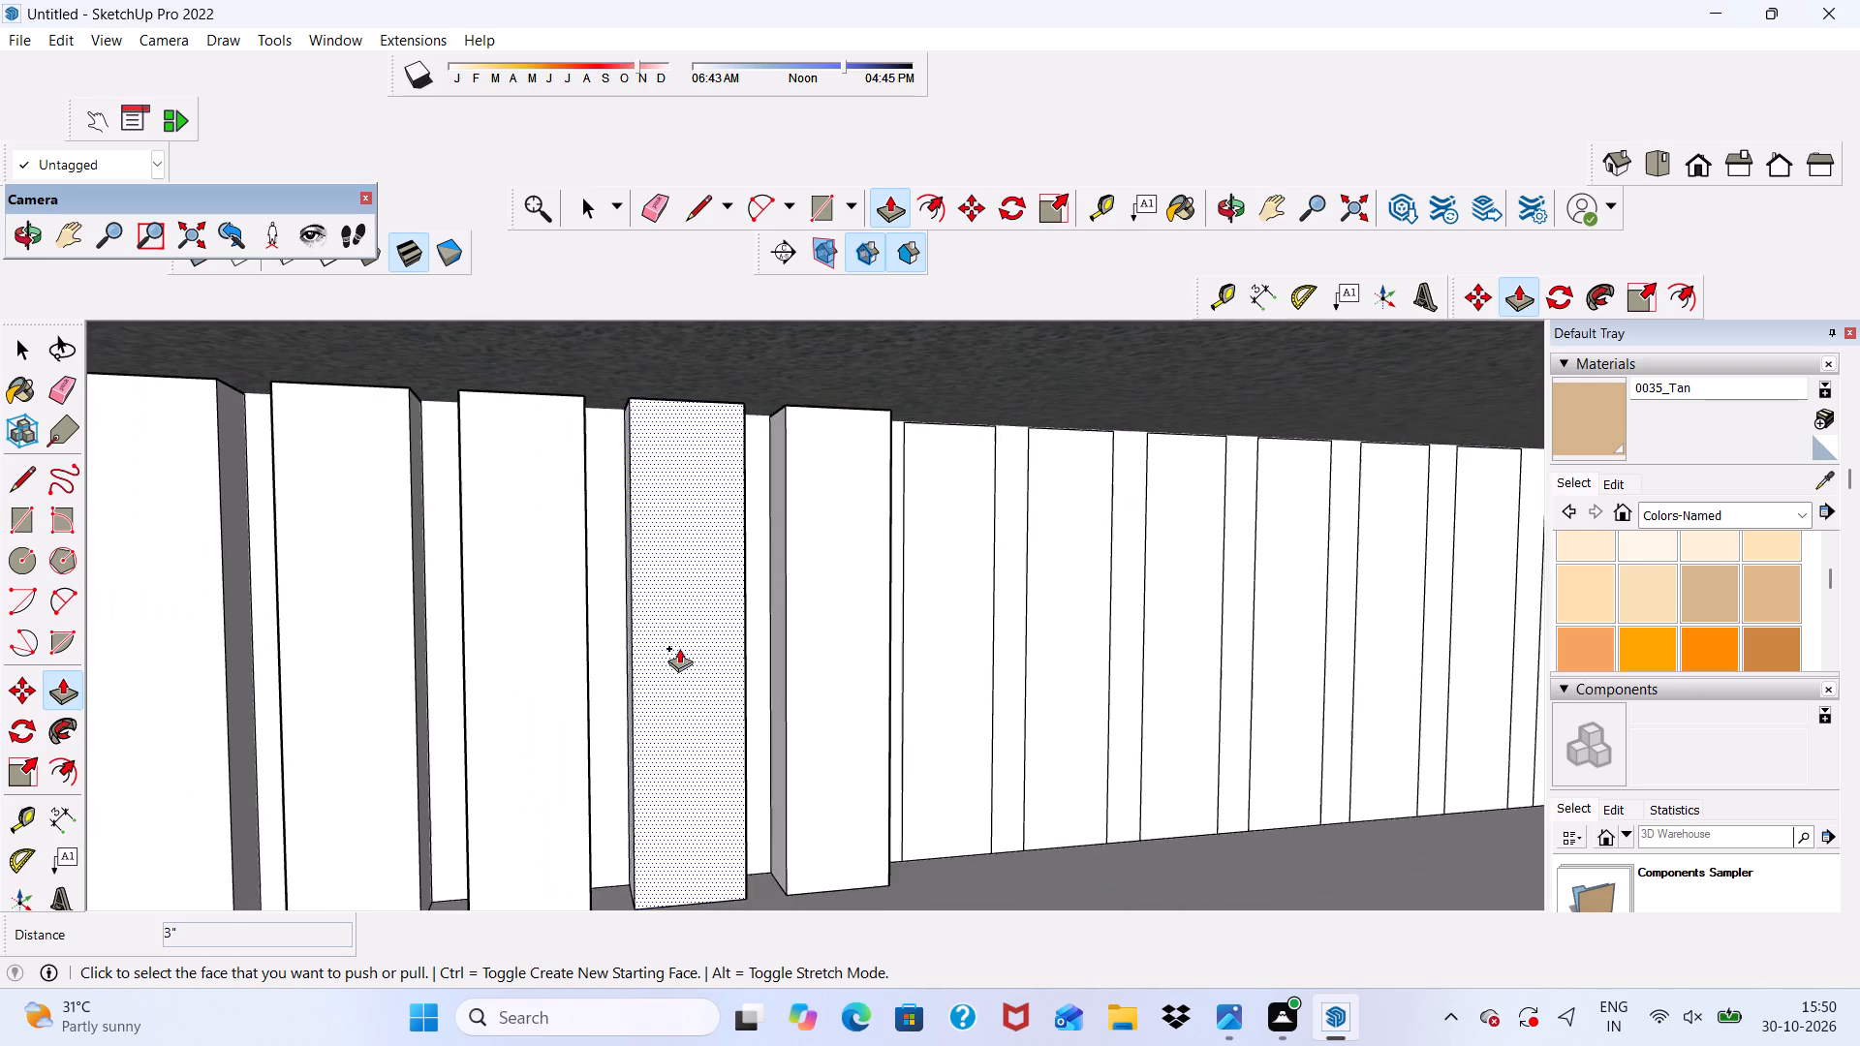
scroll(944, 554, up, 2)
click(944, 554)
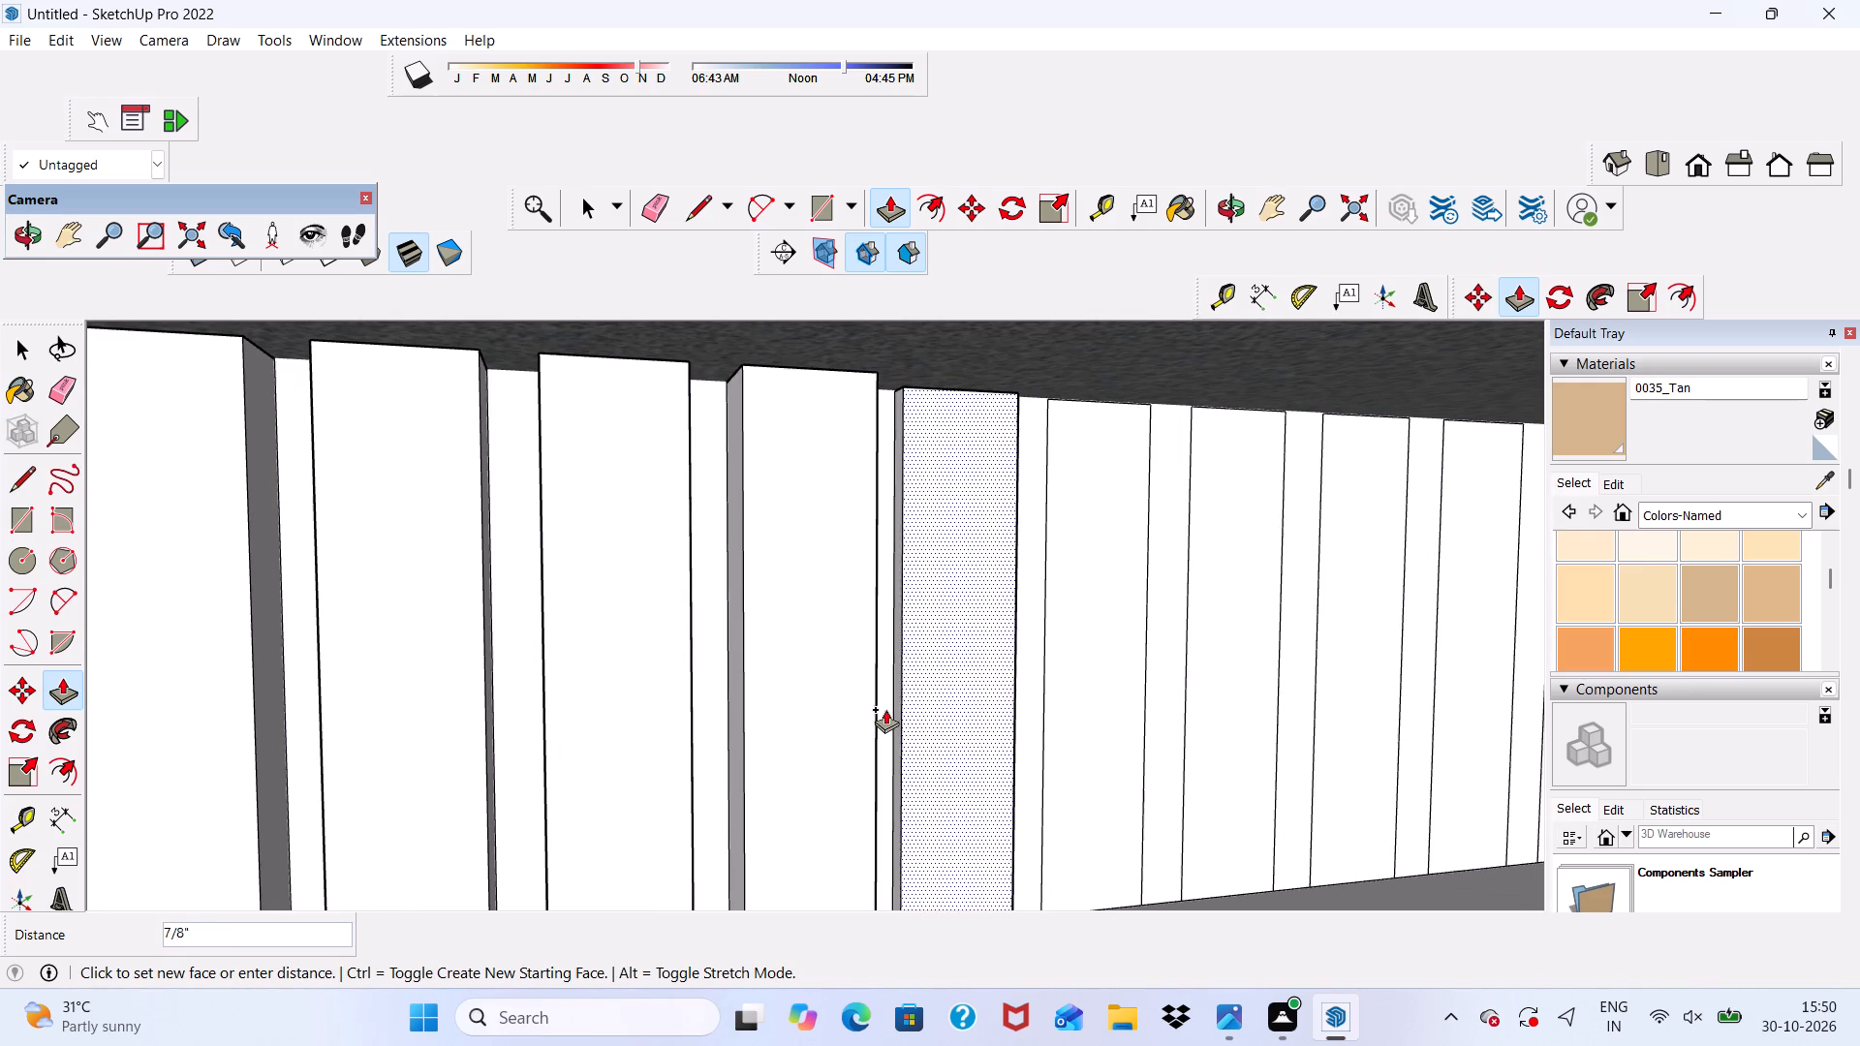
scroll(878, 699, up, 3)
click(881, 635)
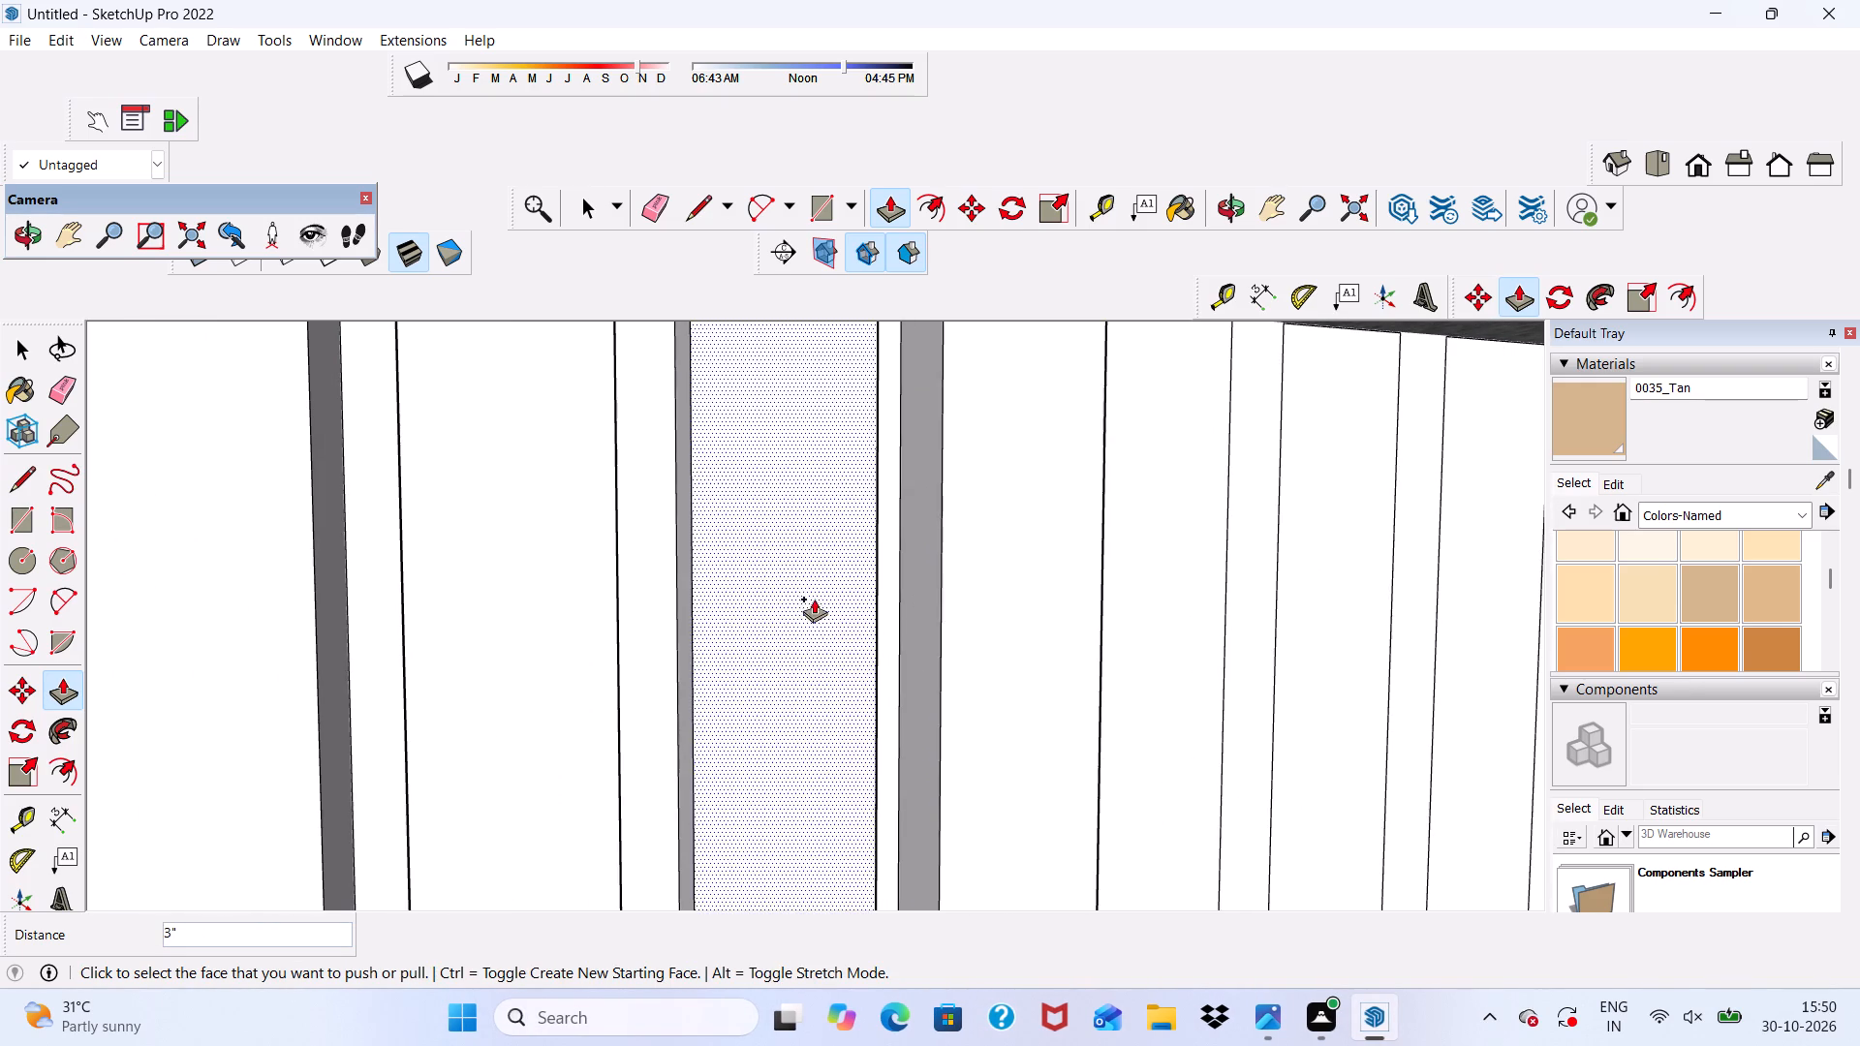
Push/Pull the thirty-first and thirty-second strips of the upper-wall row outward by 3", level with the neighbouring slats.
scroll(668, 569, down, 6)
scroll(917, 545, up, 4)
click(927, 538)
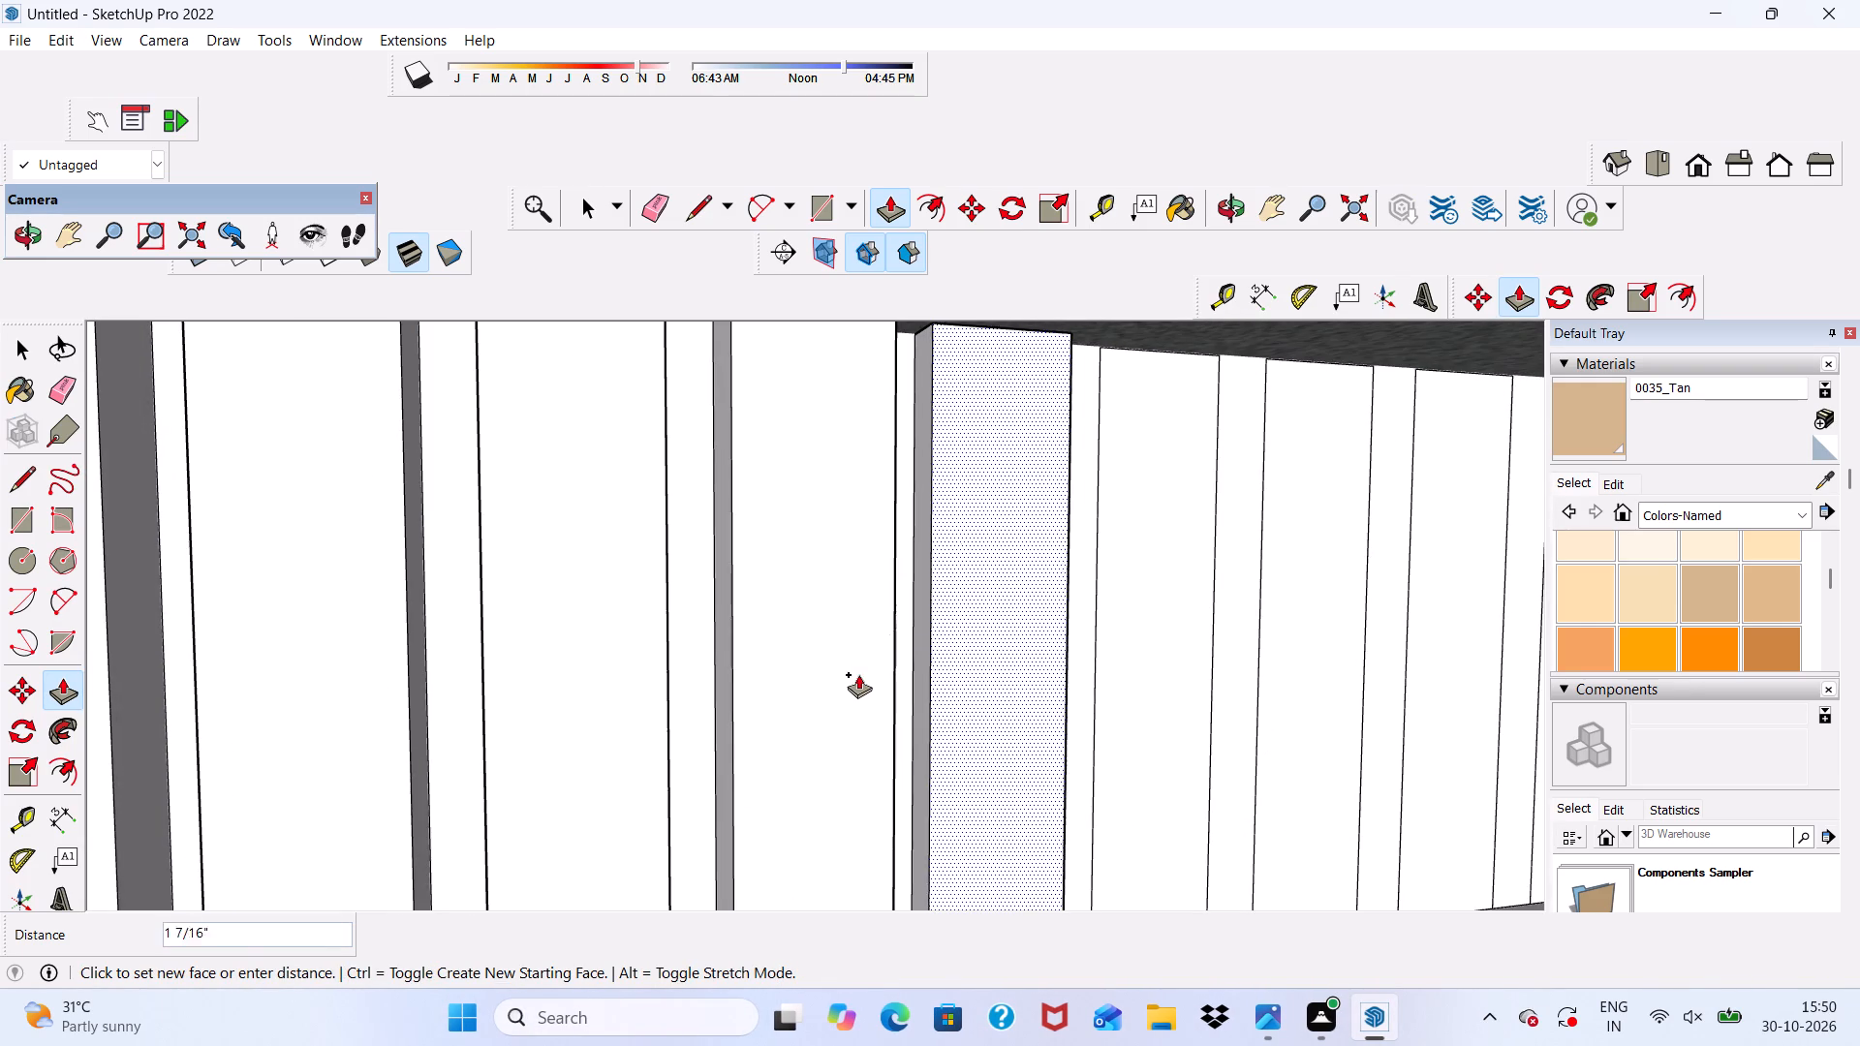
click(895, 637)
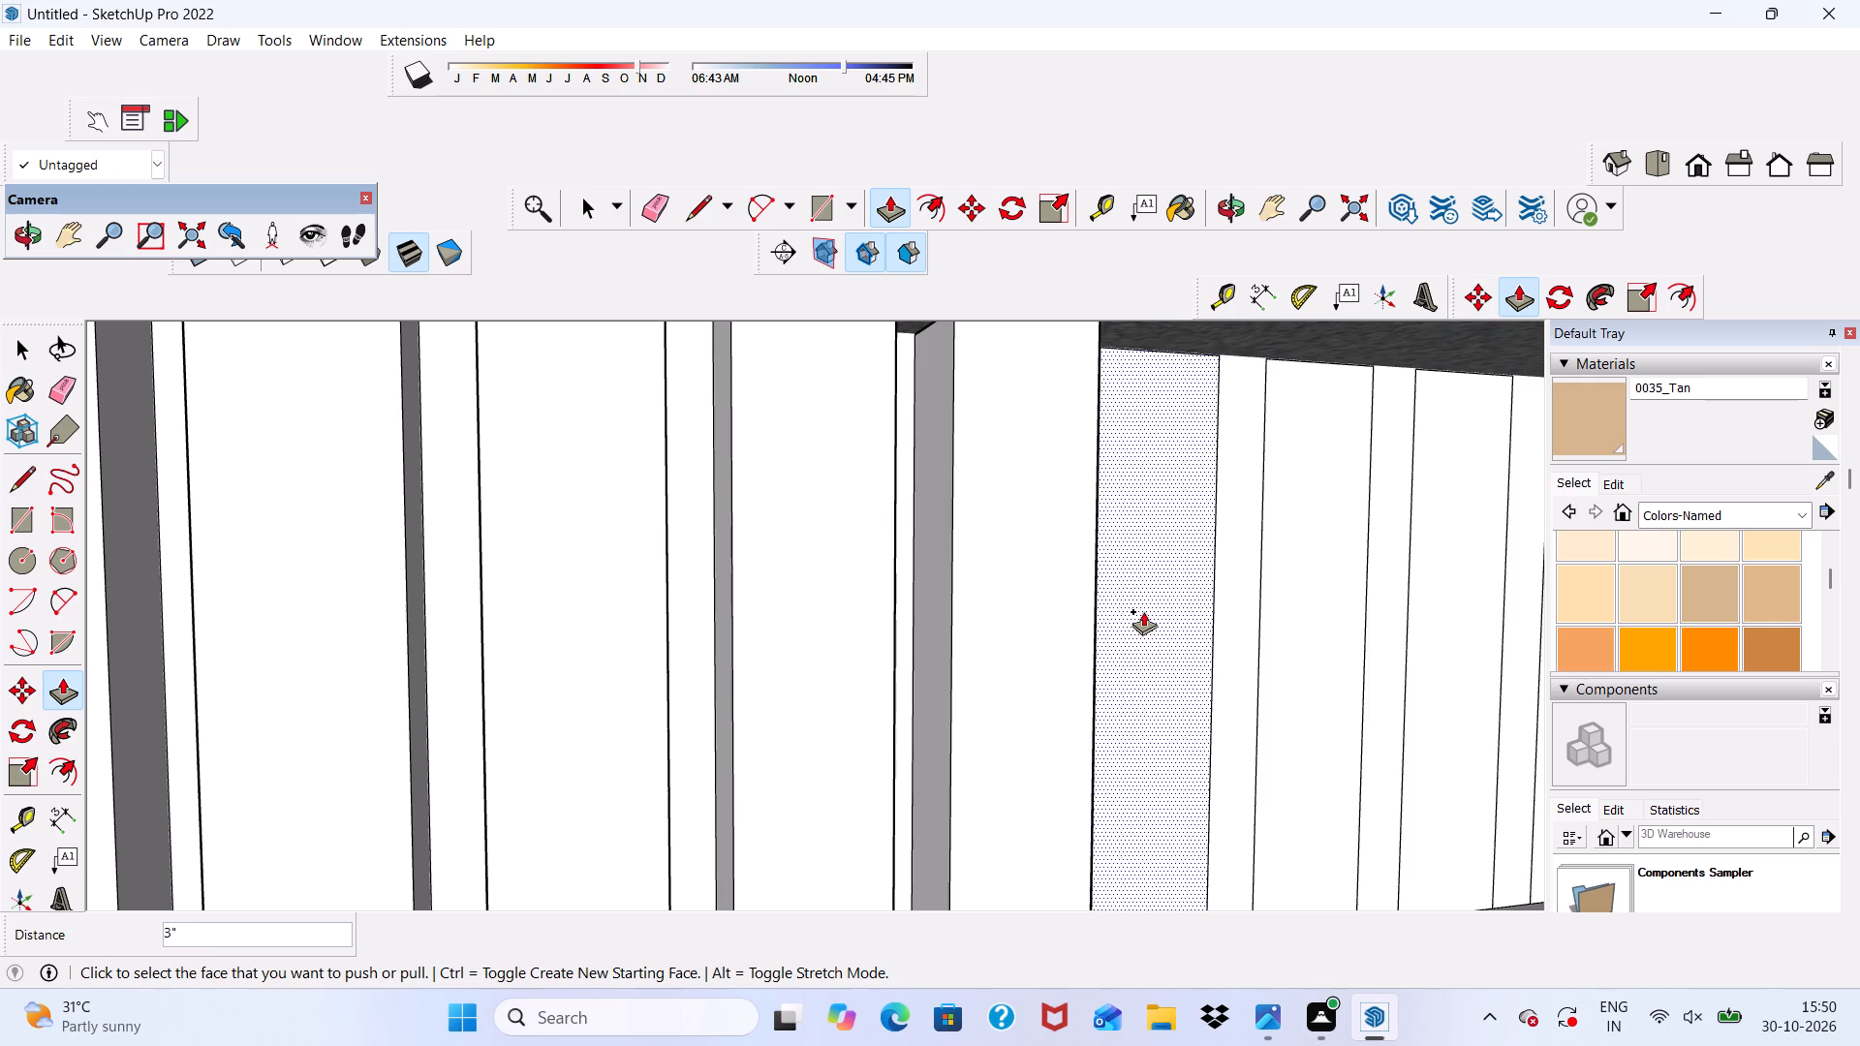
click(1143, 611)
scroll(1061, 809, up, 3)
scroll(1101, 721, up, 2)
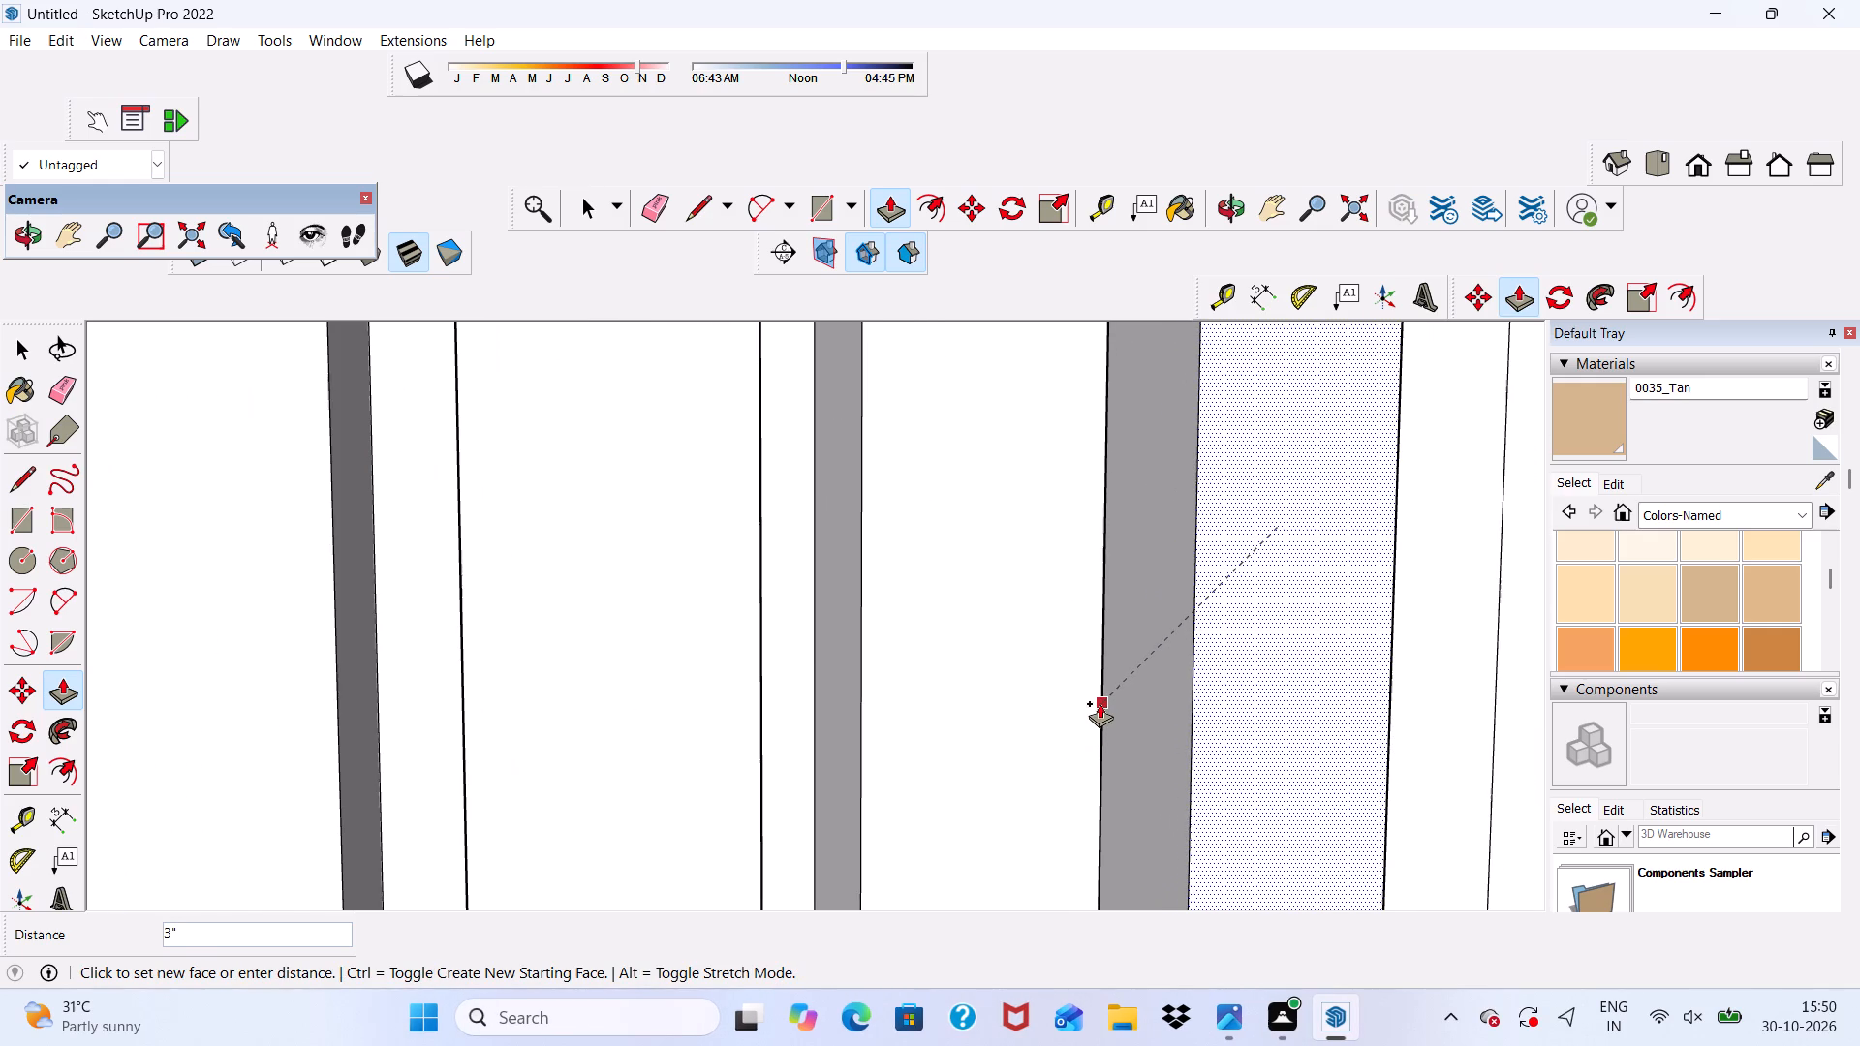
scroll(1098, 664, down, 4)
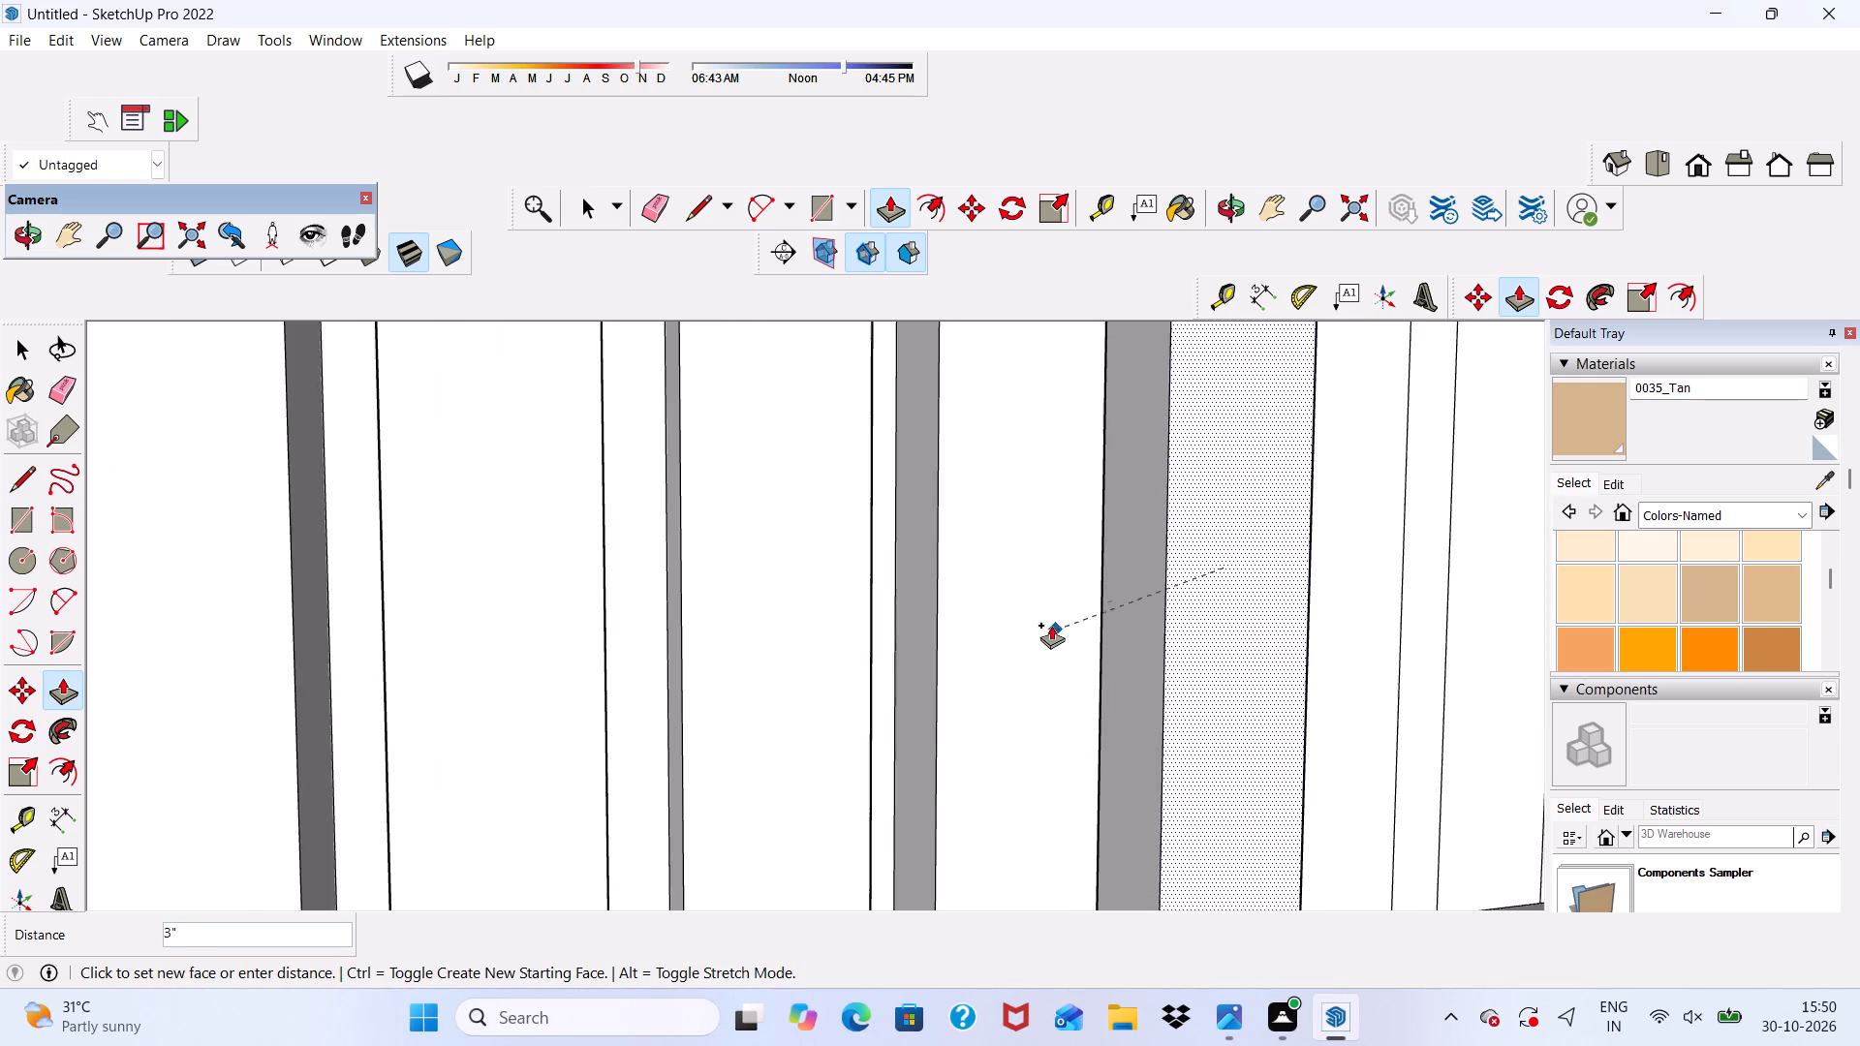
scroll(1048, 620, down, 10)
scroll(1064, 640, up, 5)
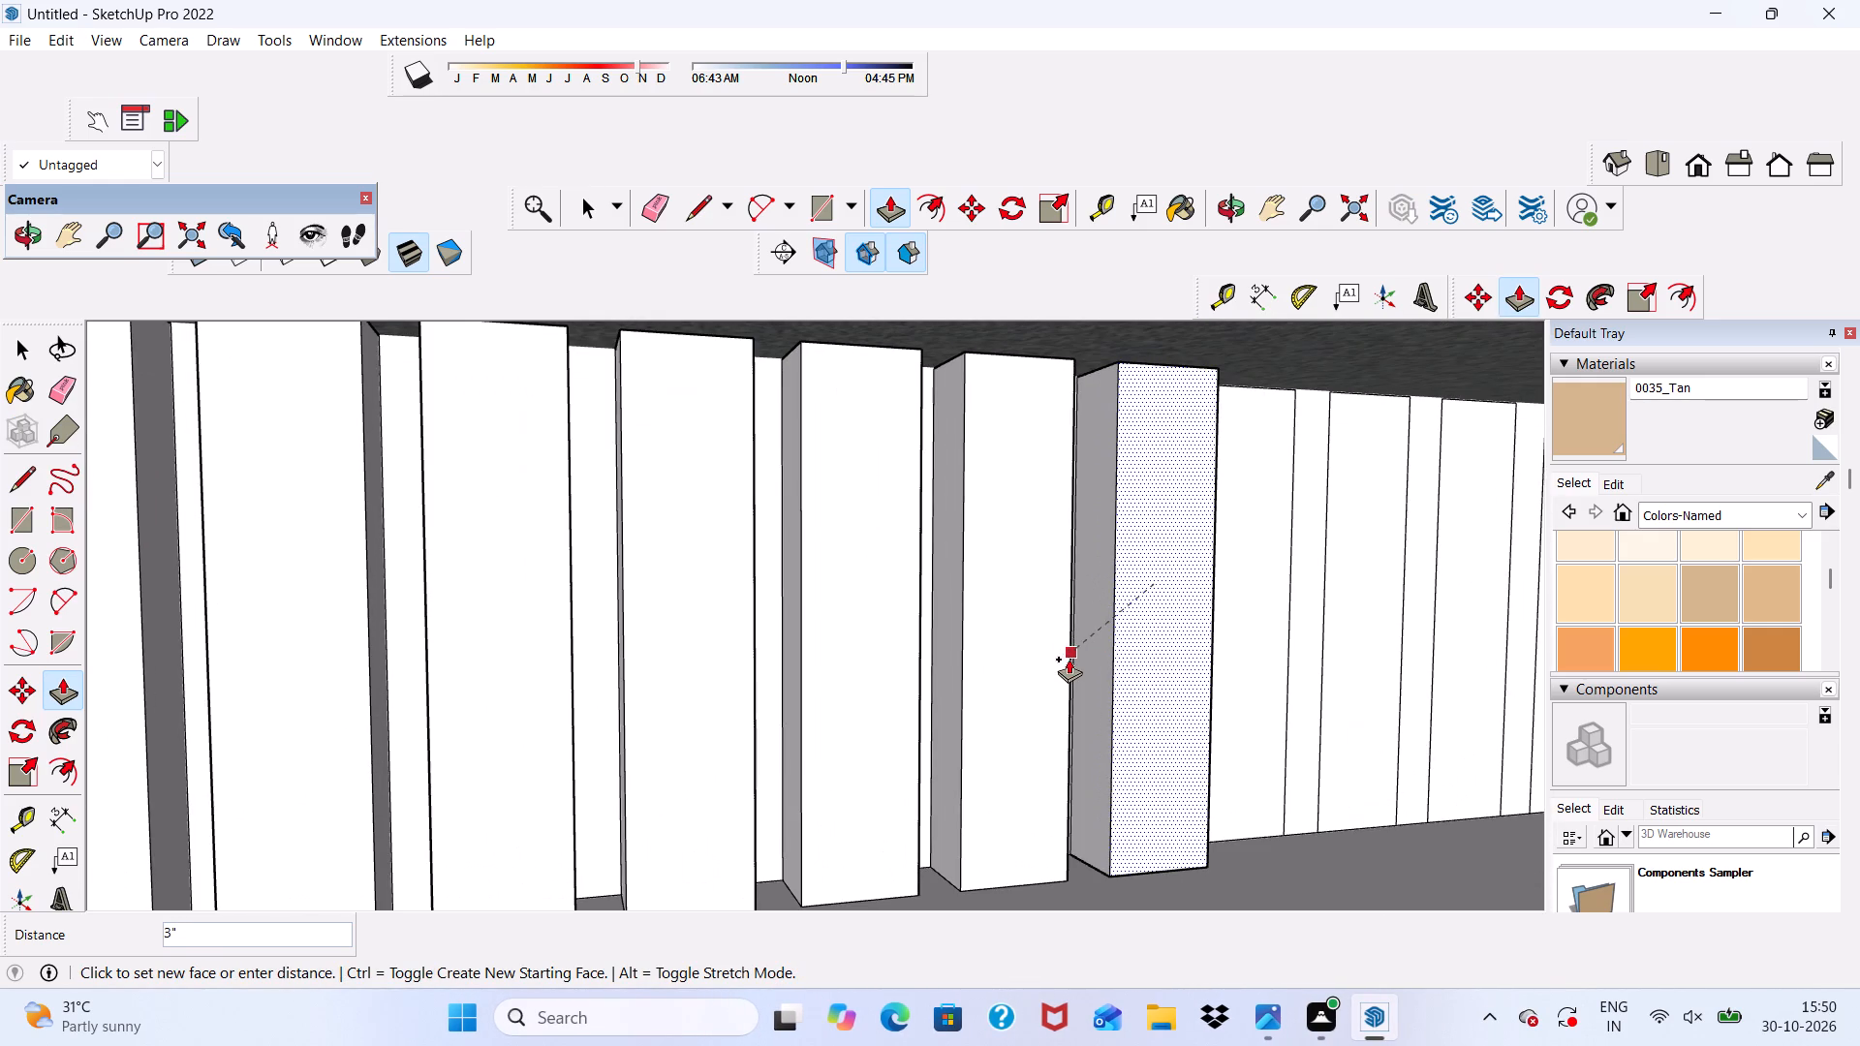
click(1069, 661)
Push/Pull the thirty-third strip of the upper-wall row outward by 3", level with the adjacent slat.
scroll(883, 608, down, 5)
scroll(803, 592, down, 5)
middle_drag(1003, 644, 850, 673)
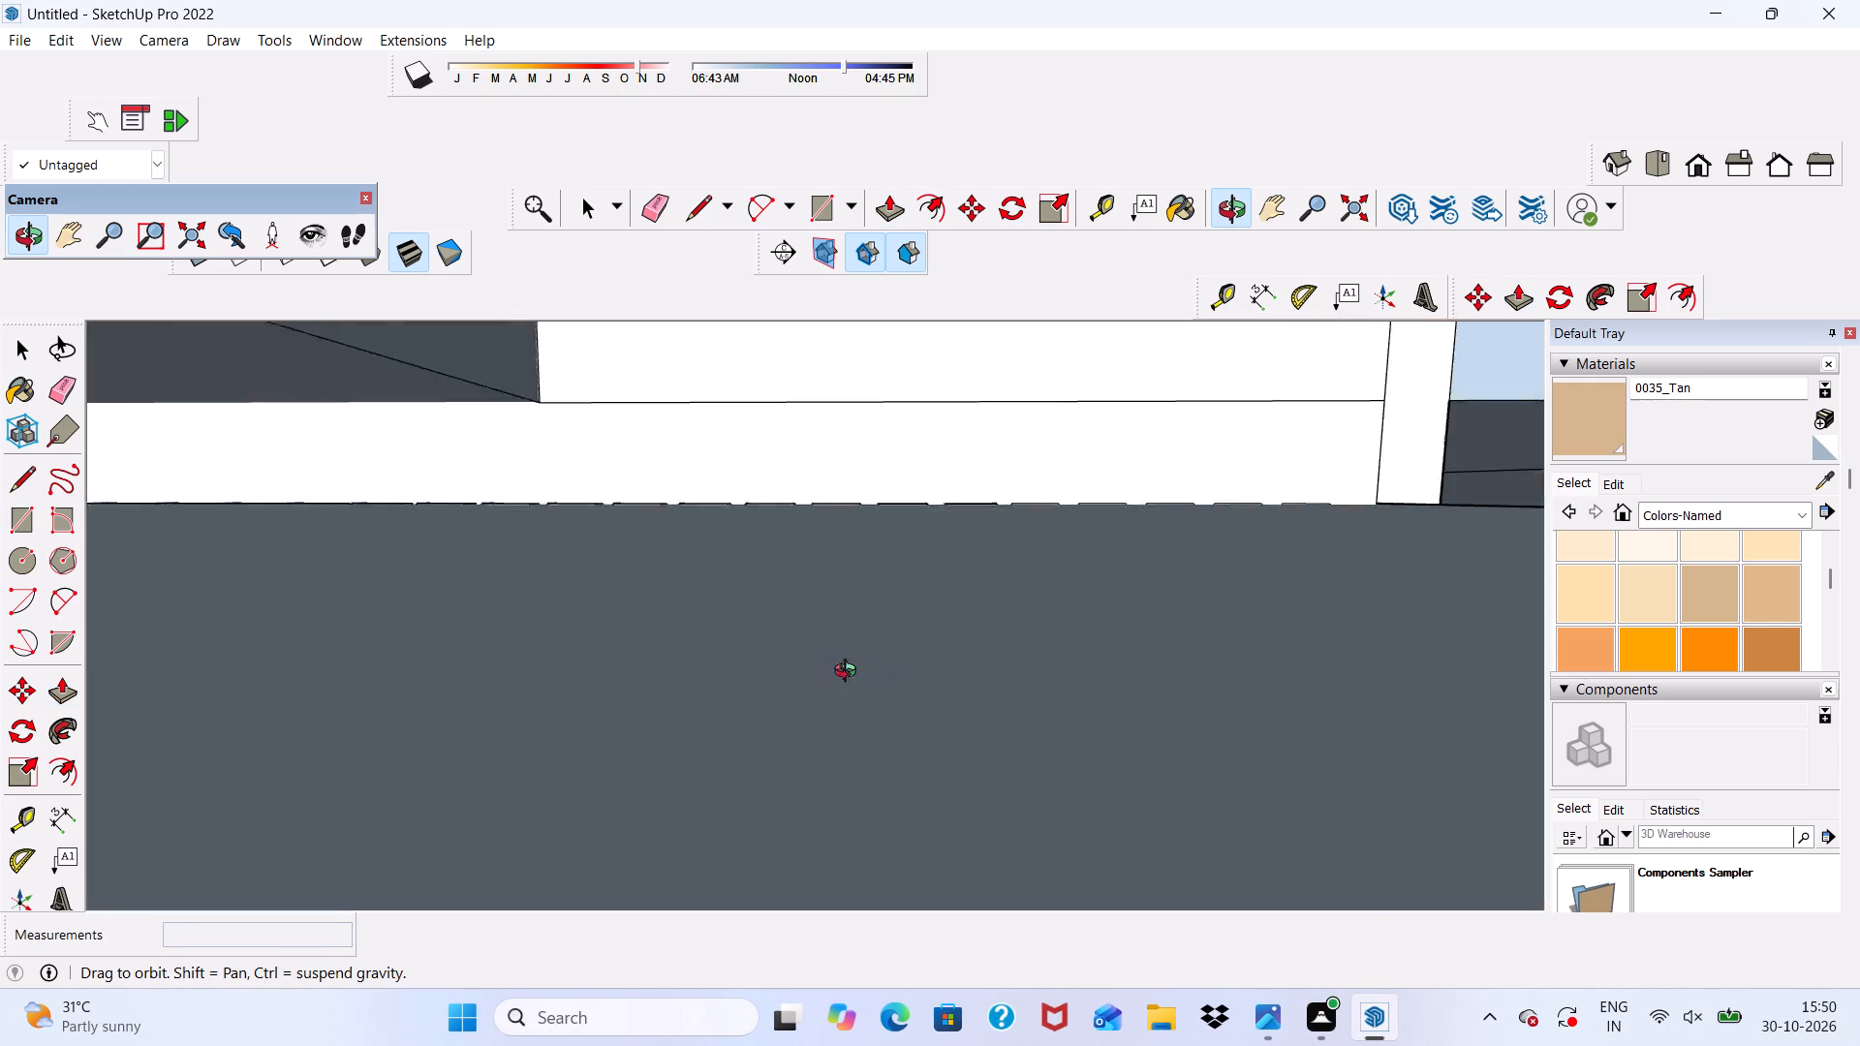
middle_drag(850, 673, 926, 607)
scroll(1002, 584, up, 4)
click(1035, 571)
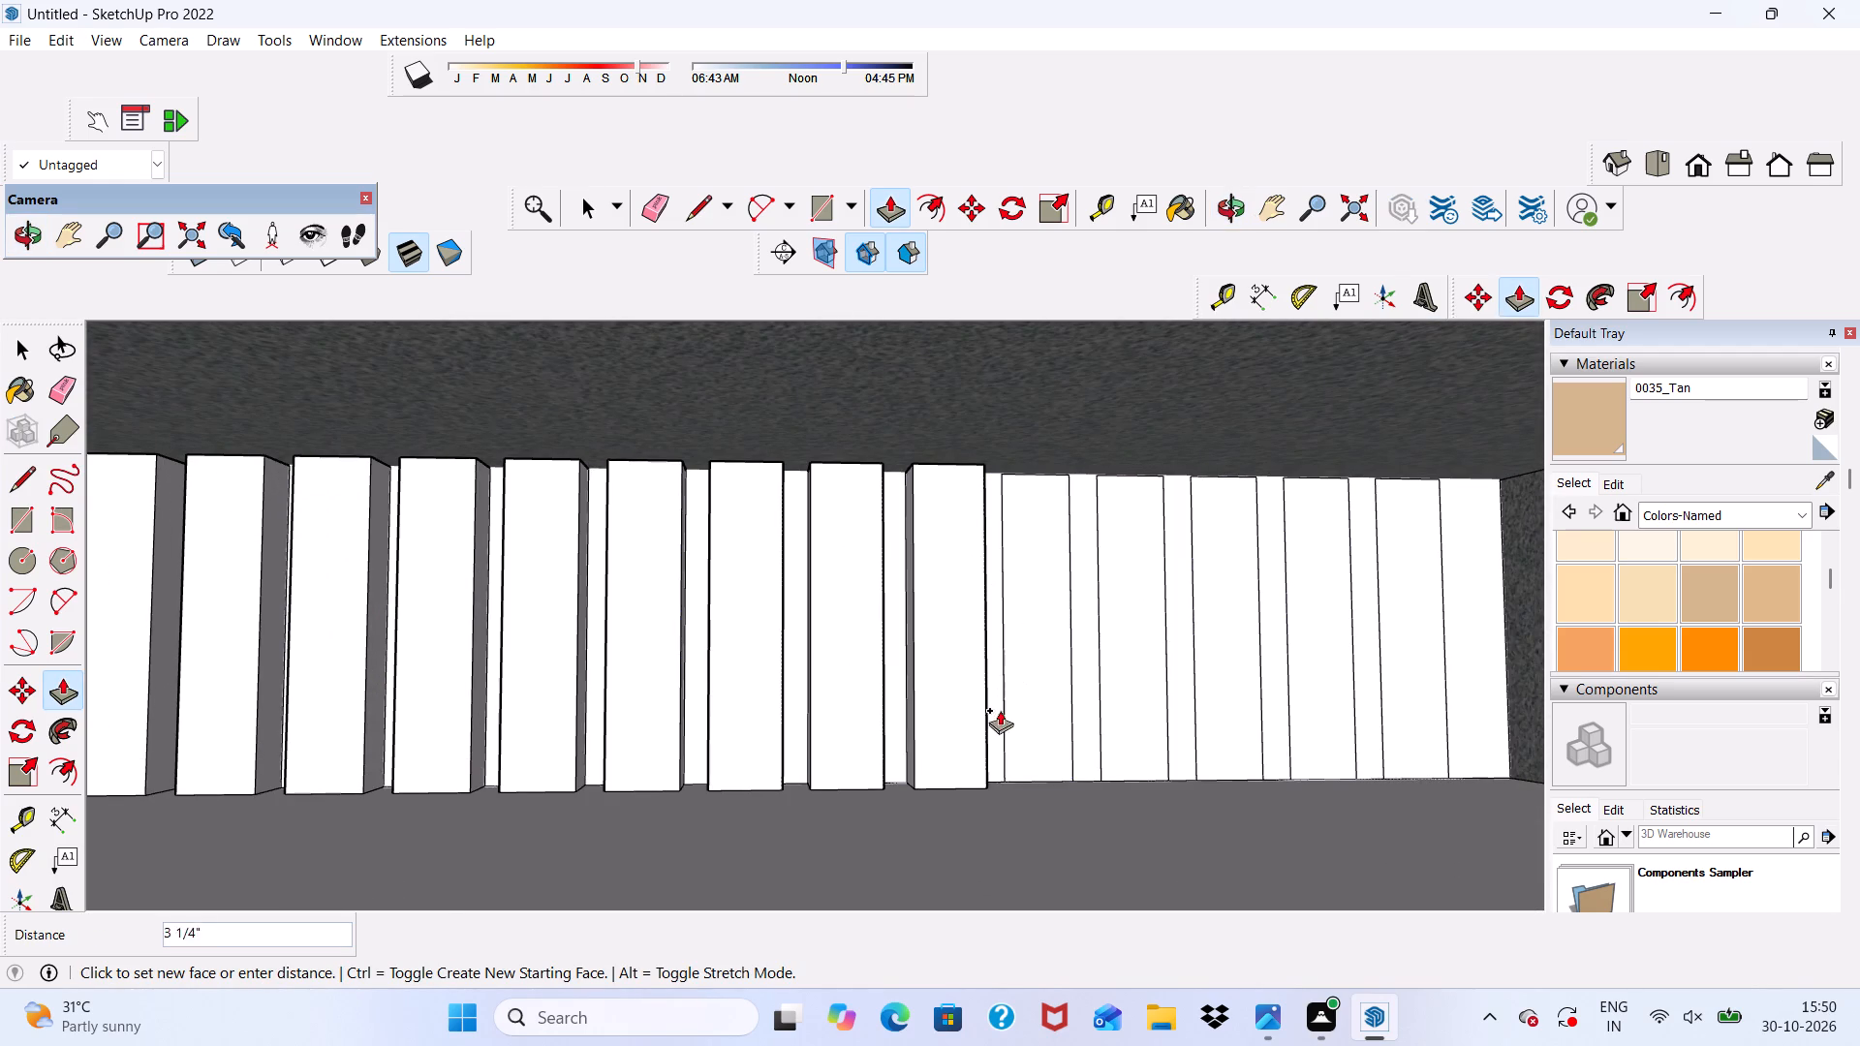
scroll(980, 730, up, 3)
click(987, 692)
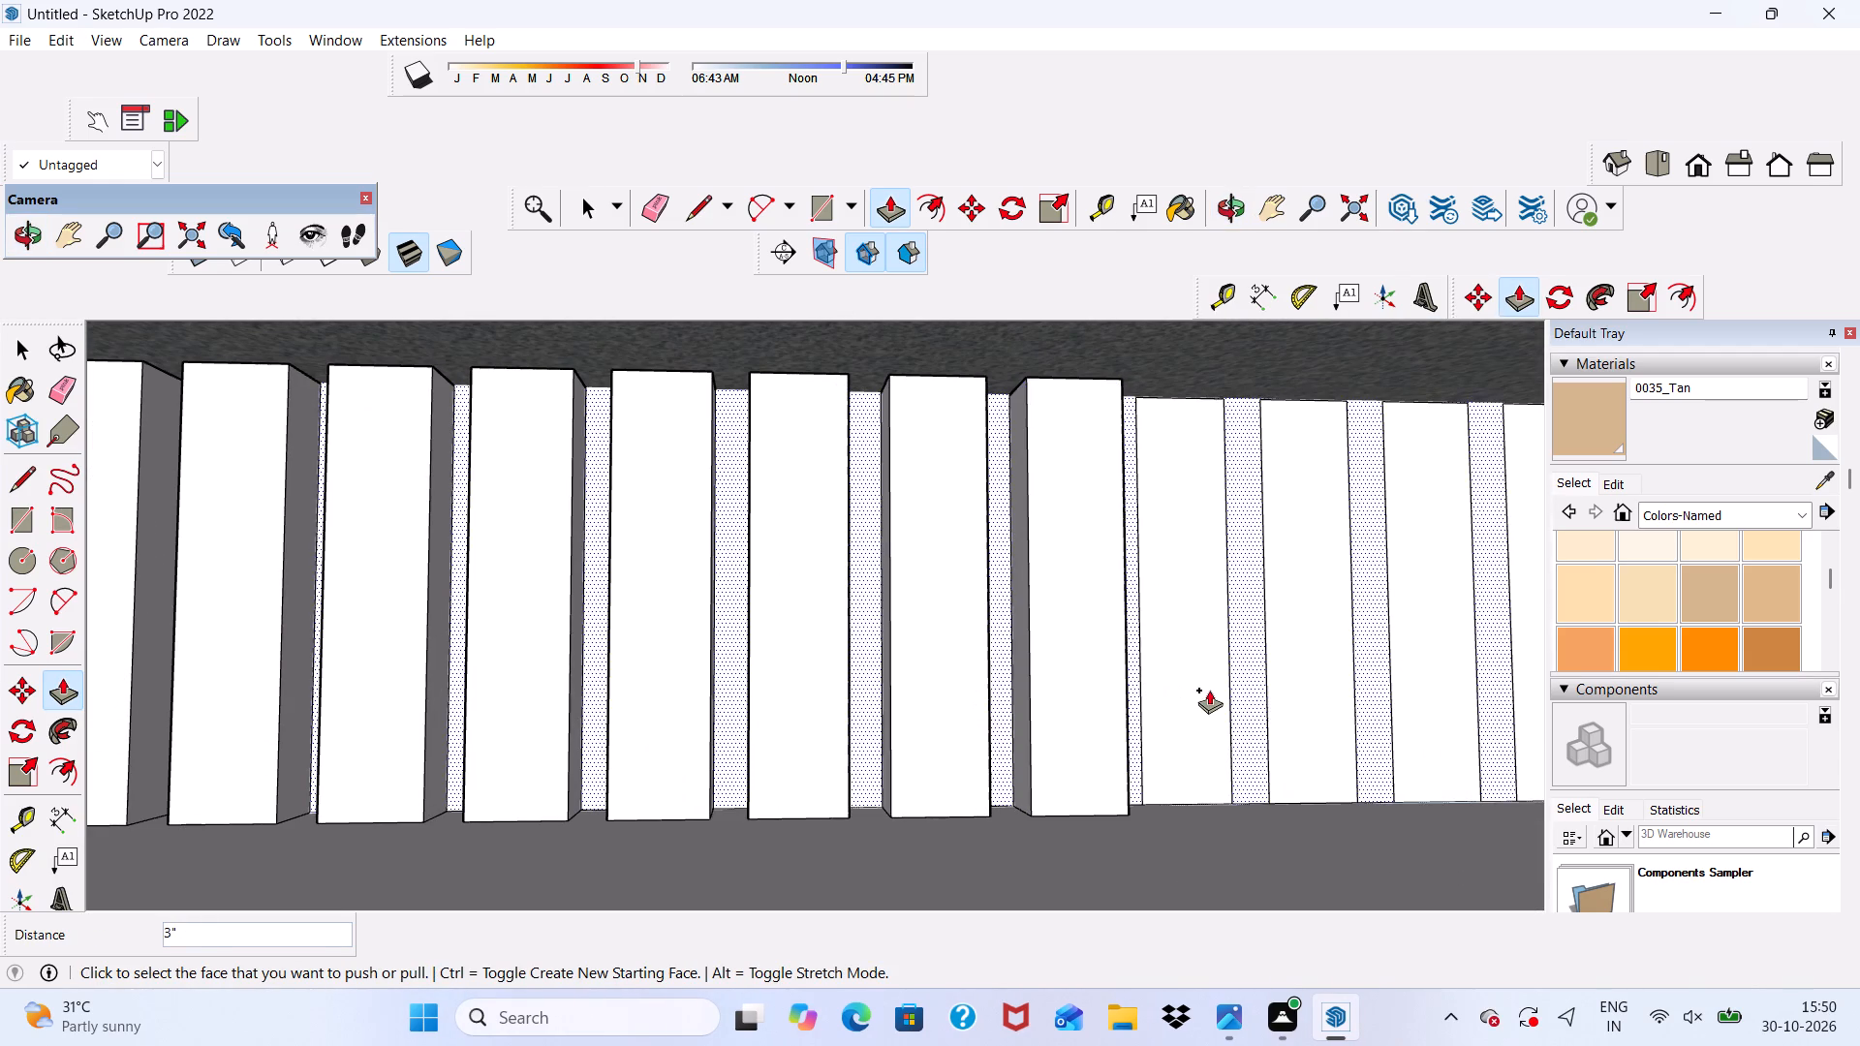
Push/Pull the thirty-fourth and thirty-fifth strips of the upper-wall row outward by 3", level with the finished slats.
click(1183, 694)
scroll(1131, 686, up, 2)
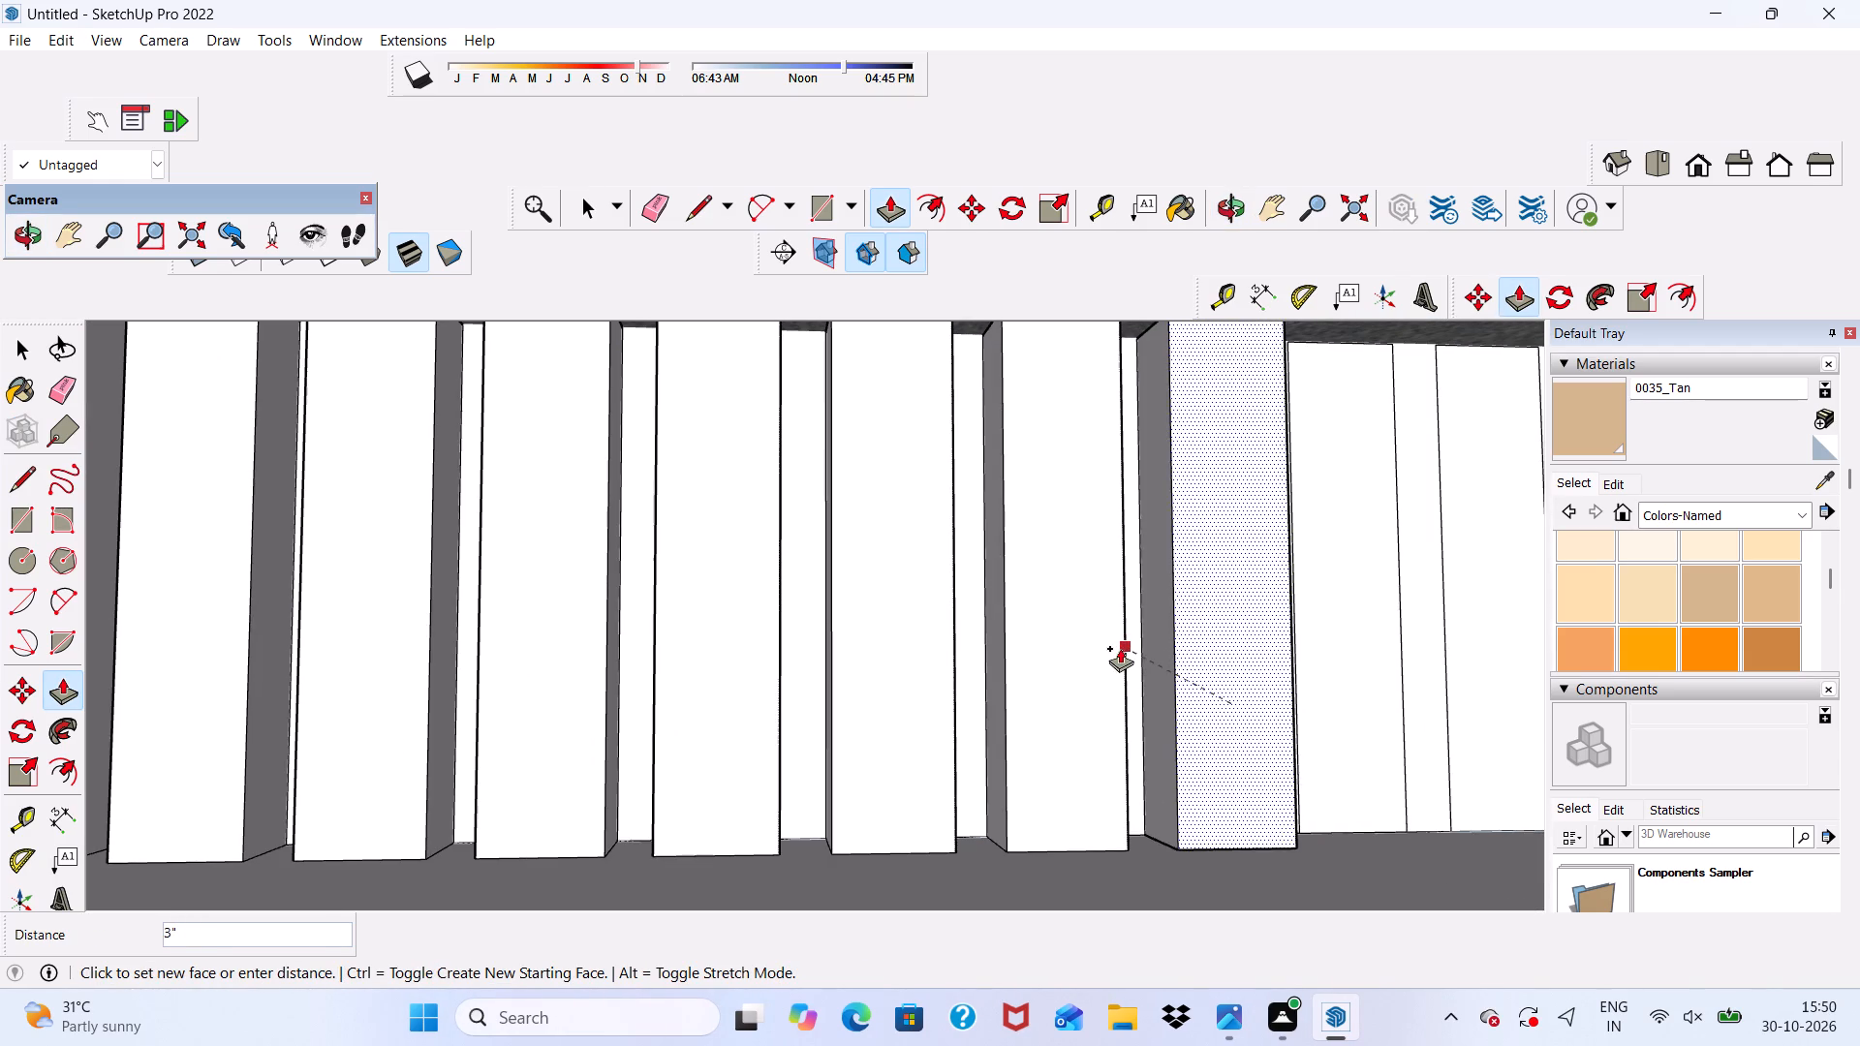
click(1120, 648)
click(1352, 679)
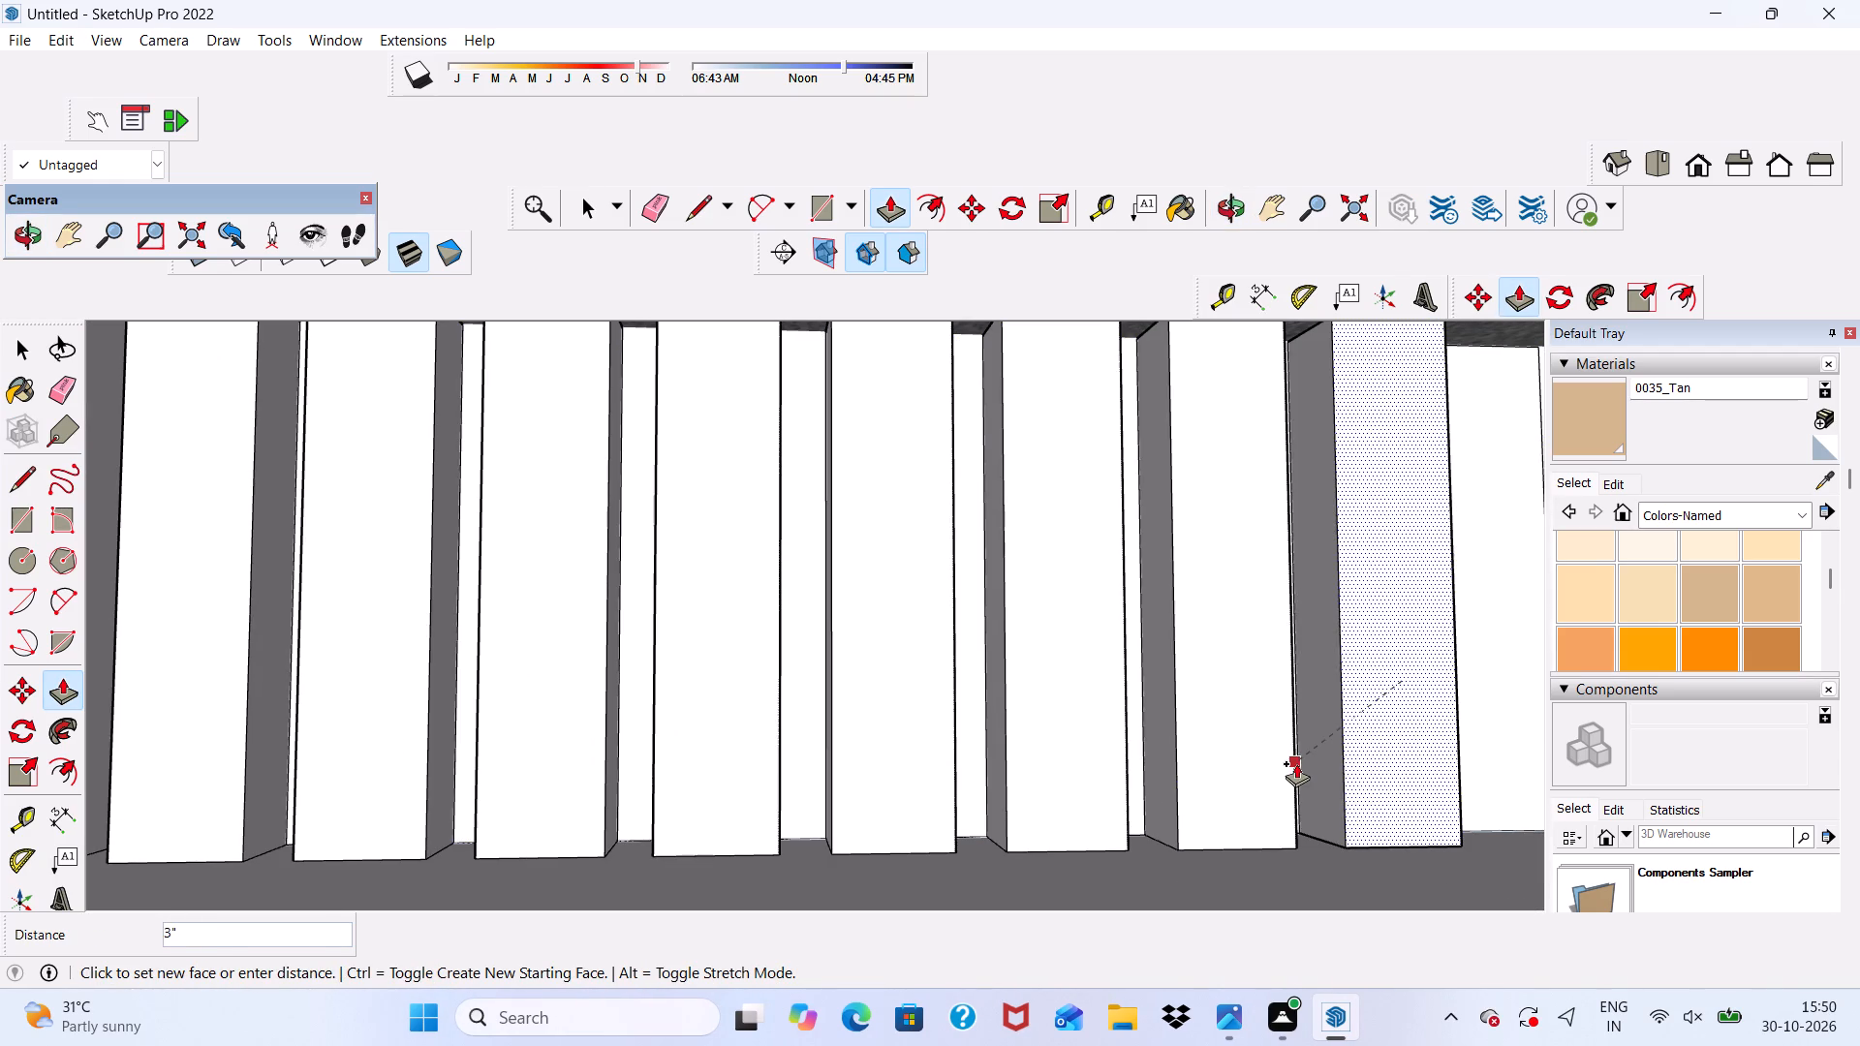
click(1295, 757)
Push/Pull the thirty-sixth strip of the upper-wall row outward by 3", level with the finished slats.
scroll(971, 569, down, 6)
click(1282, 563)
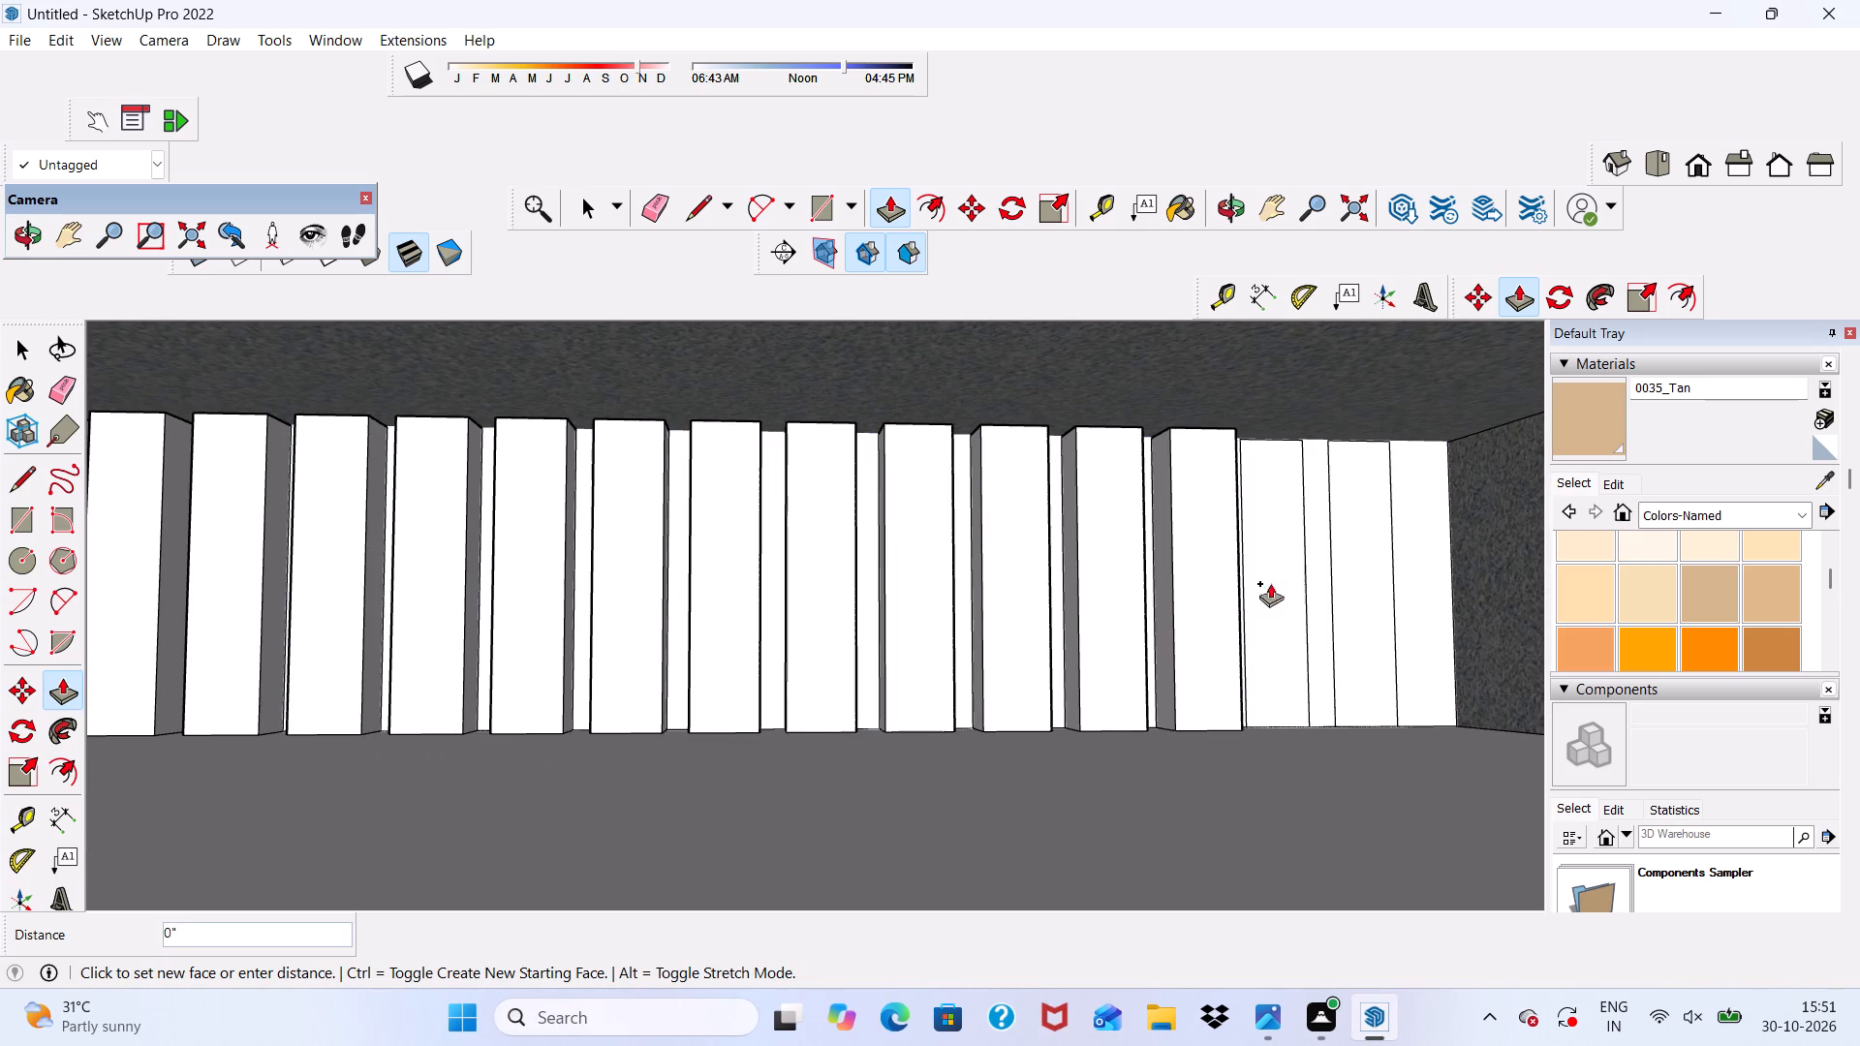
scroll(1242, 565, up, 5)
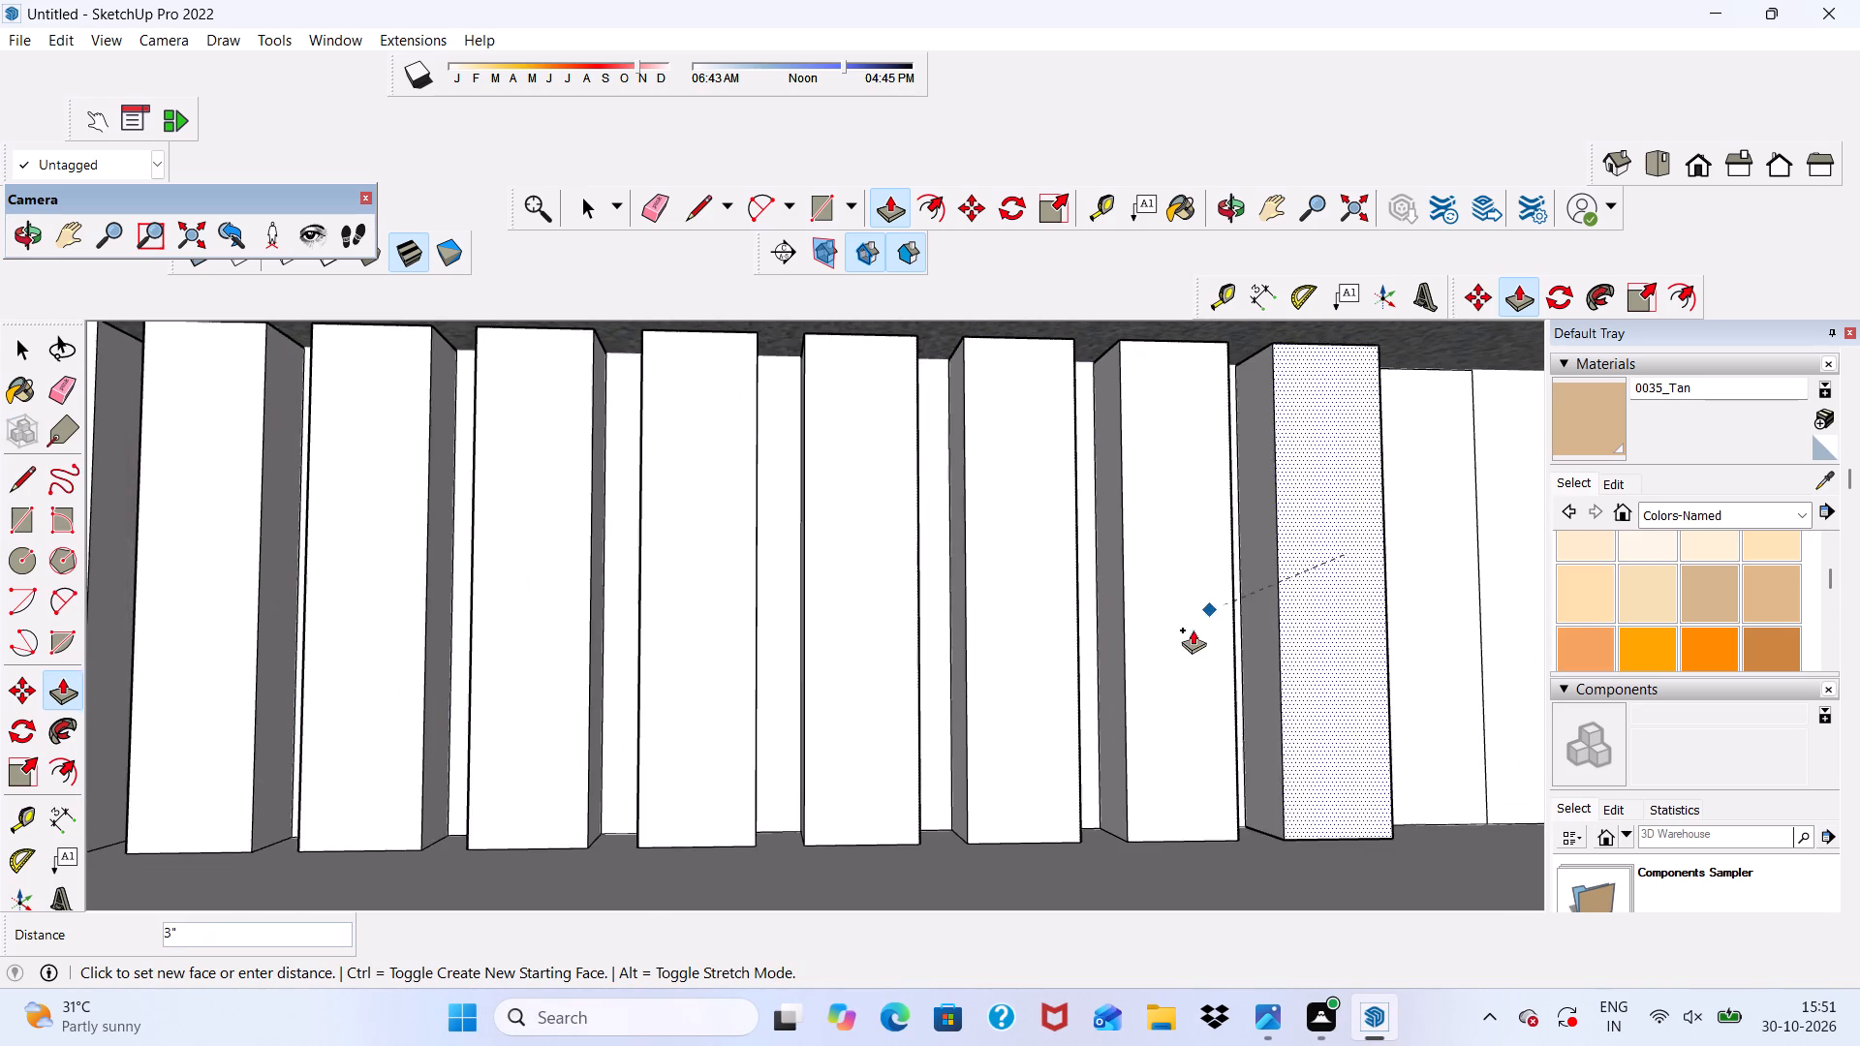
scroll(1224, 615, up, 3)
click(1231, 610)
Push/Pull the thirty-seventh and last strip of the upper-wall row outward by 3", level with the adjacent slat.
scroll(1023, 590, down, 5)
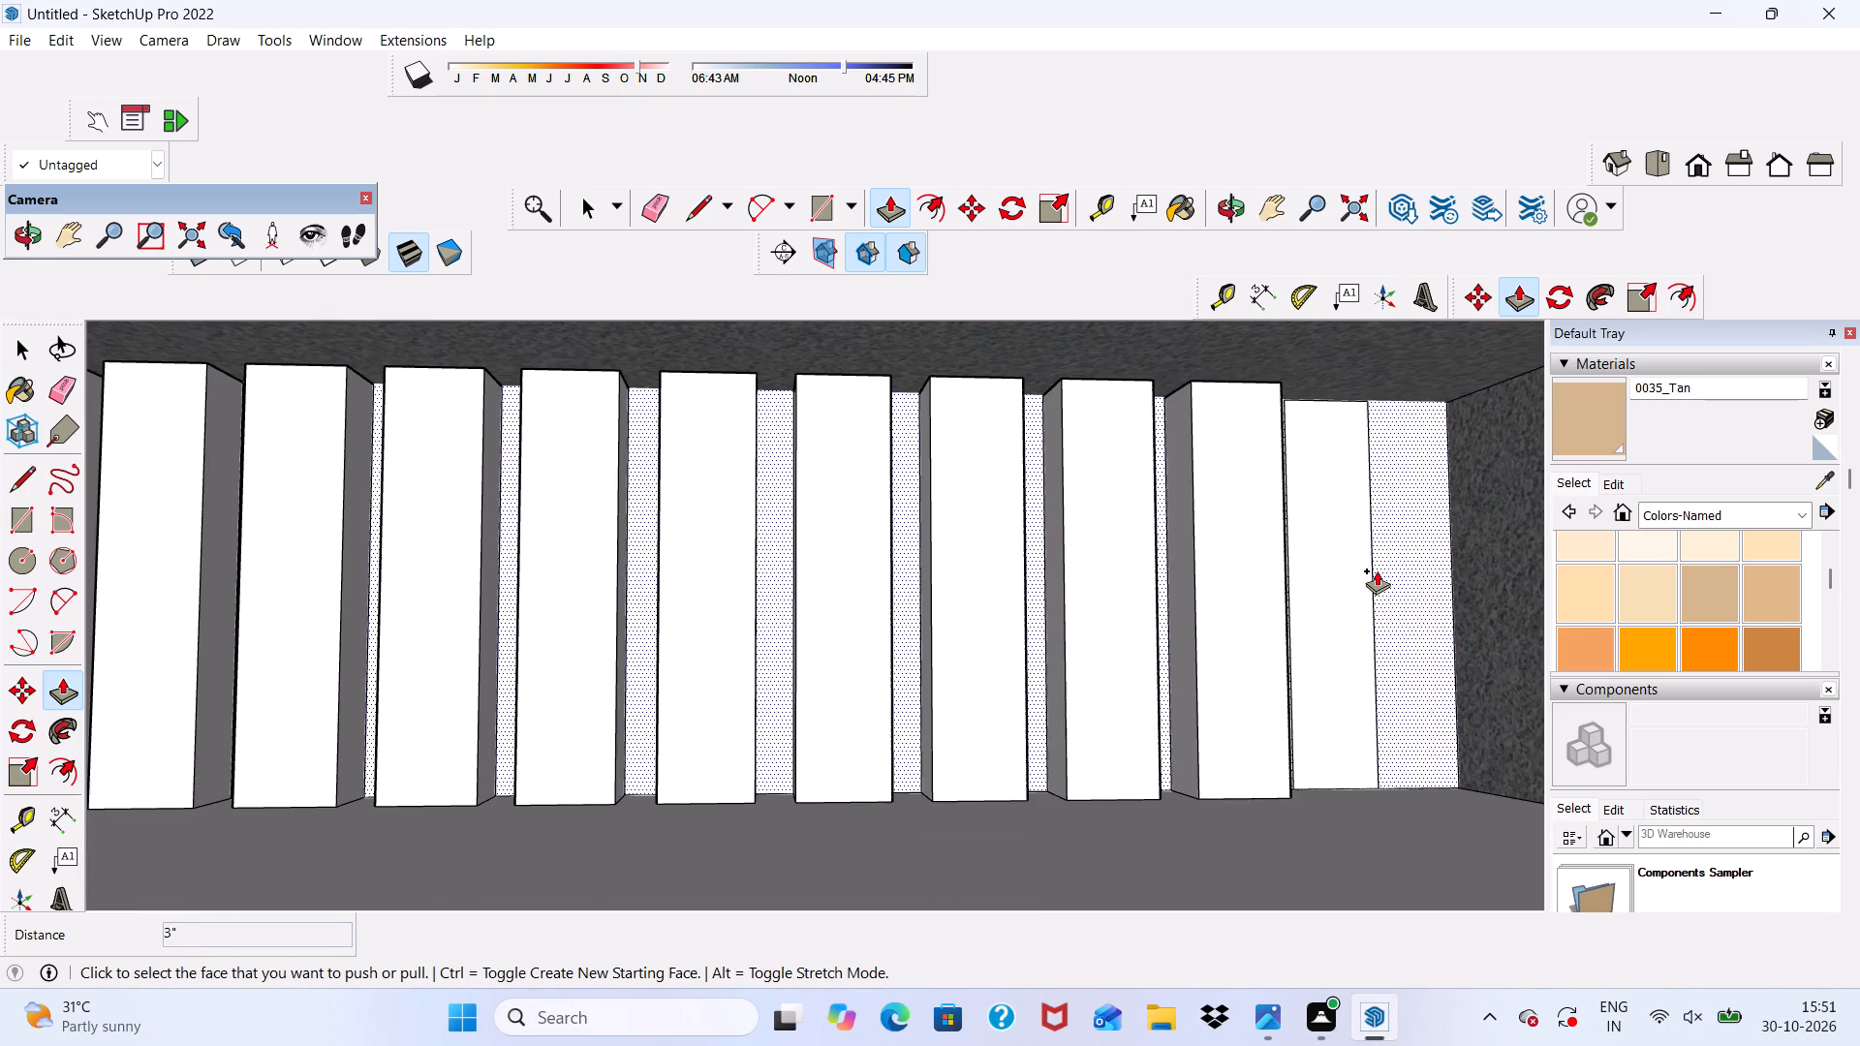
scroll(1355, 578, down, 1)
middle_drag(1351, 586, 1184, 611)
middle_drag(1384, 566, 1219, 593)
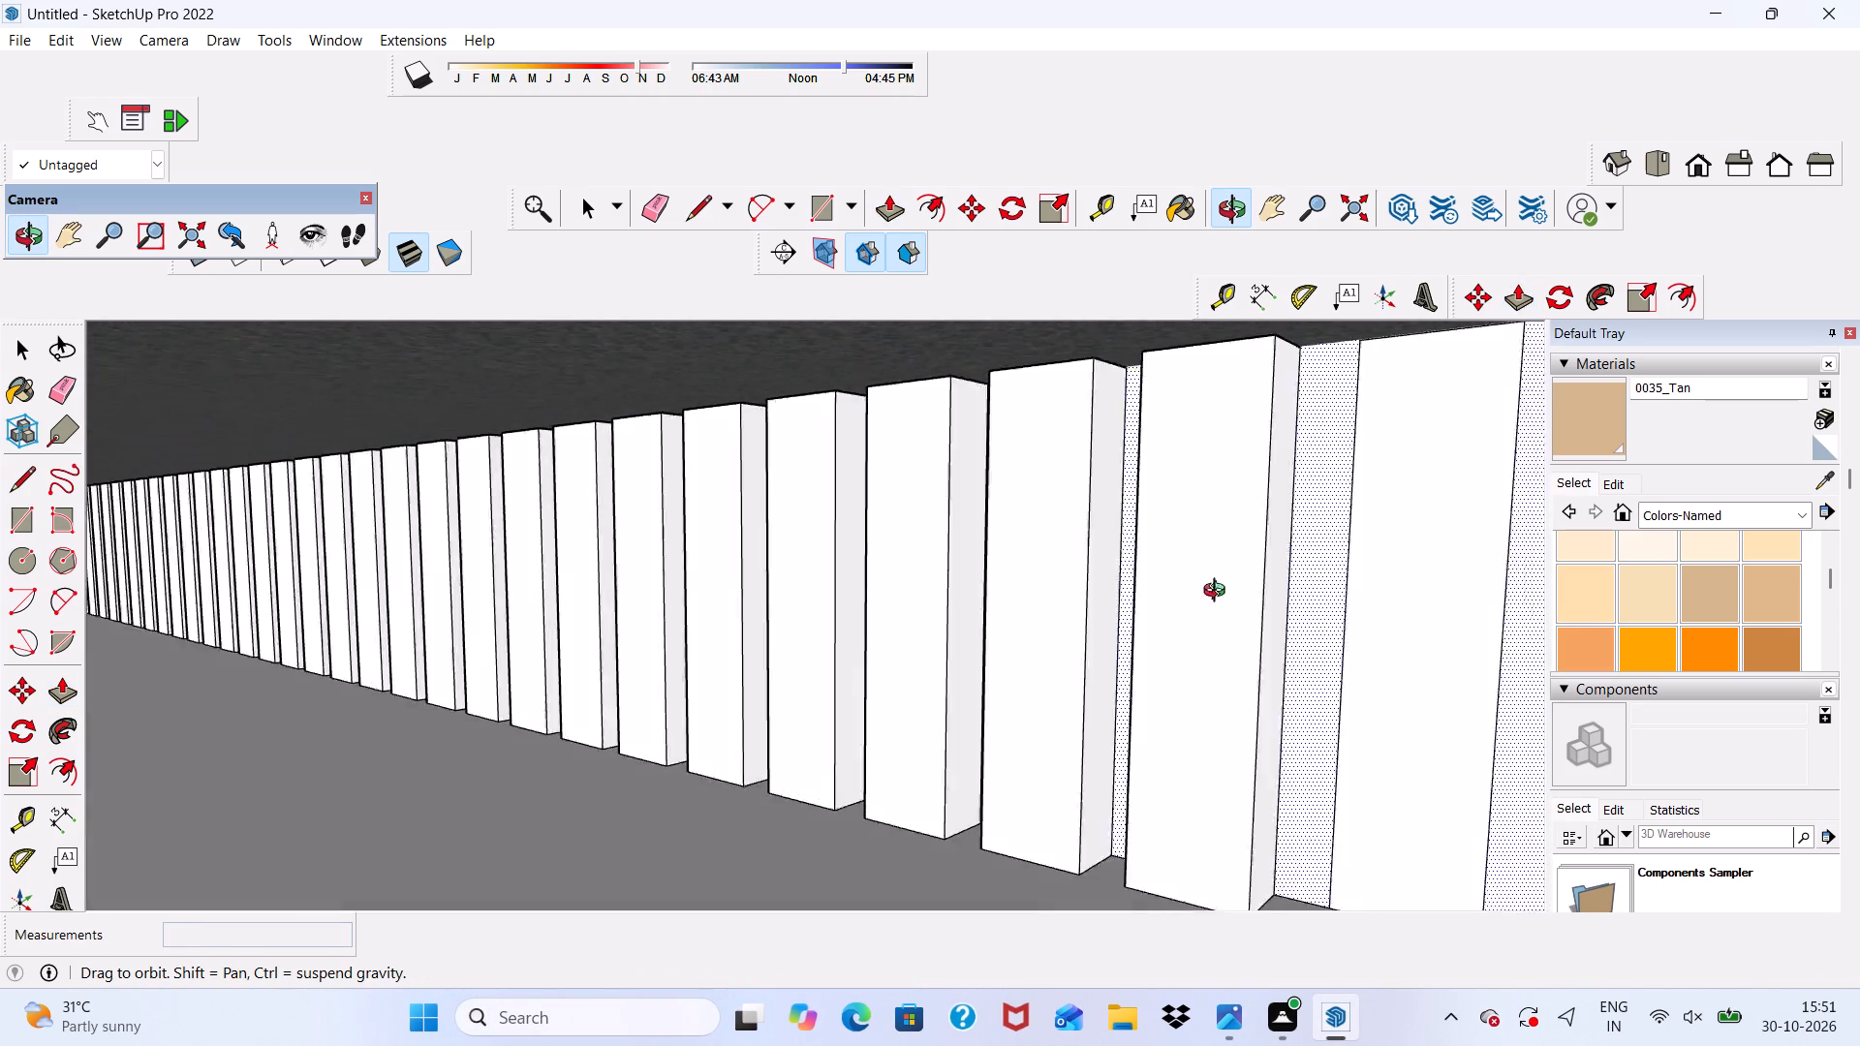
middle_drag(1219, 593, 1327, 594)
click(1419, 594)
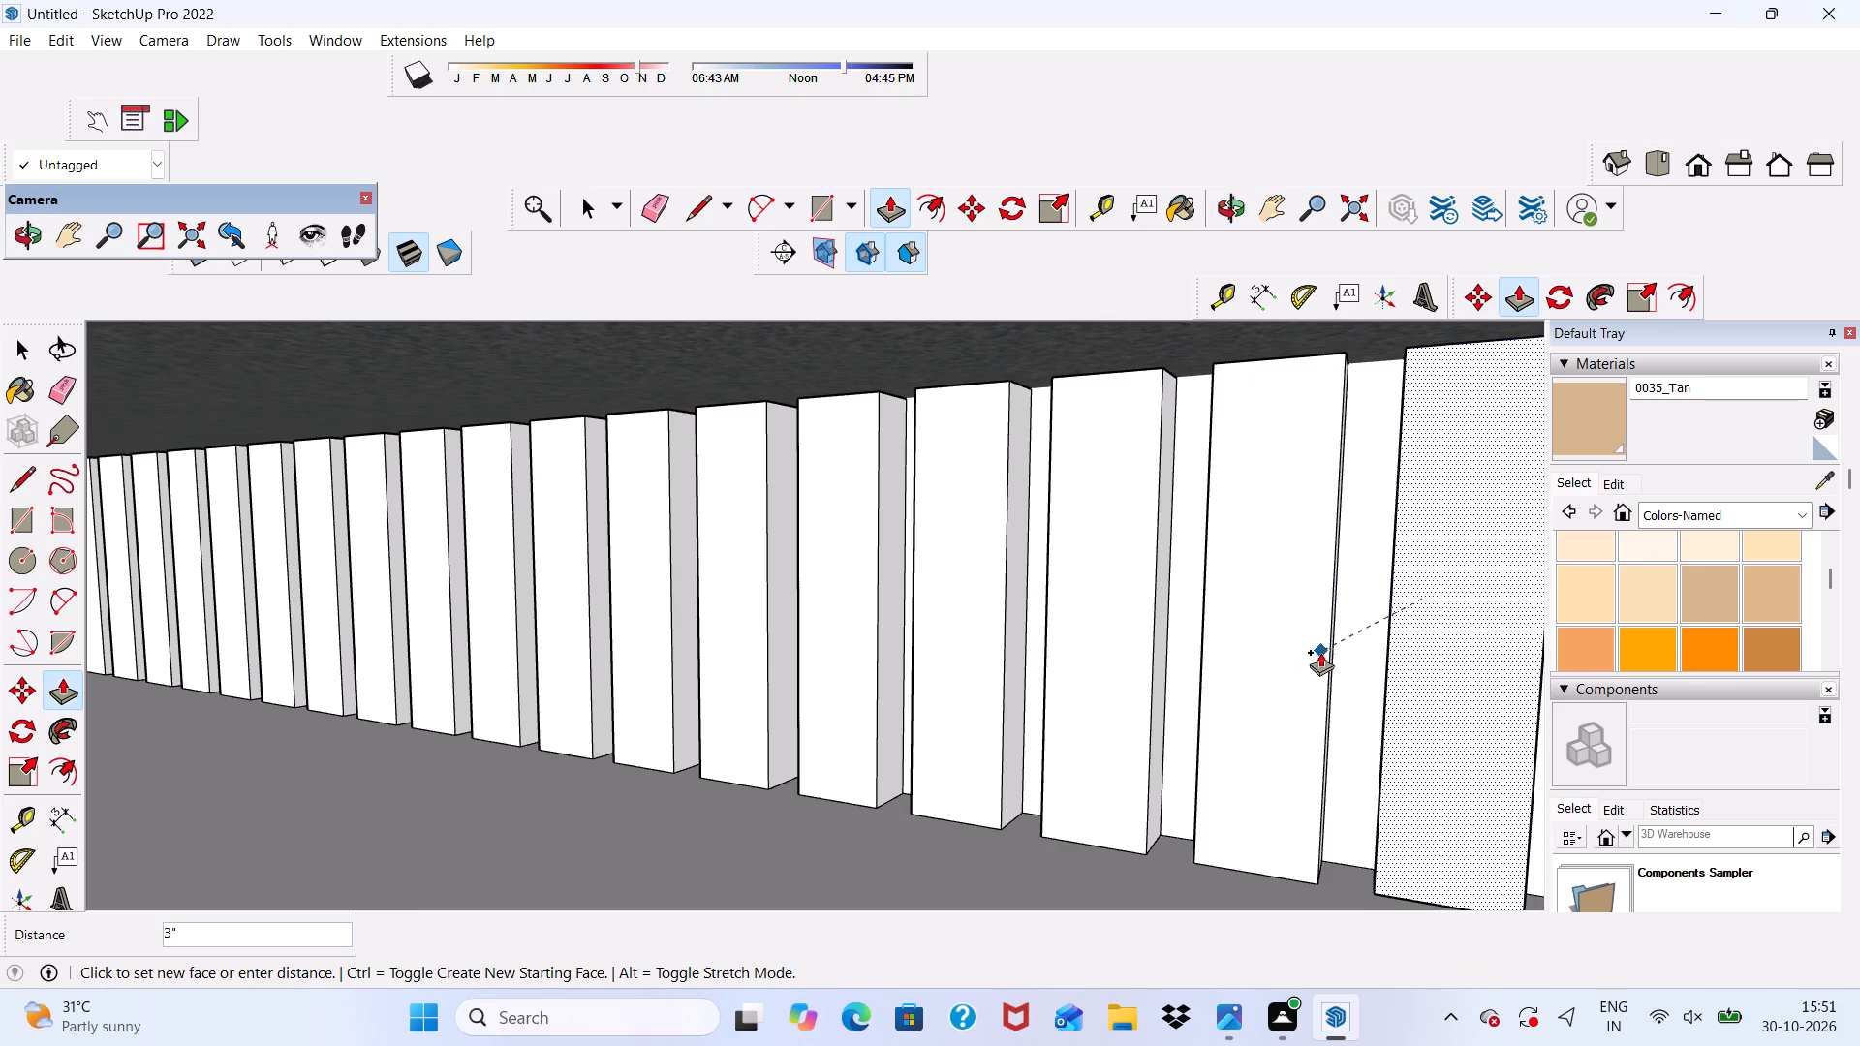
click(1330, 642)
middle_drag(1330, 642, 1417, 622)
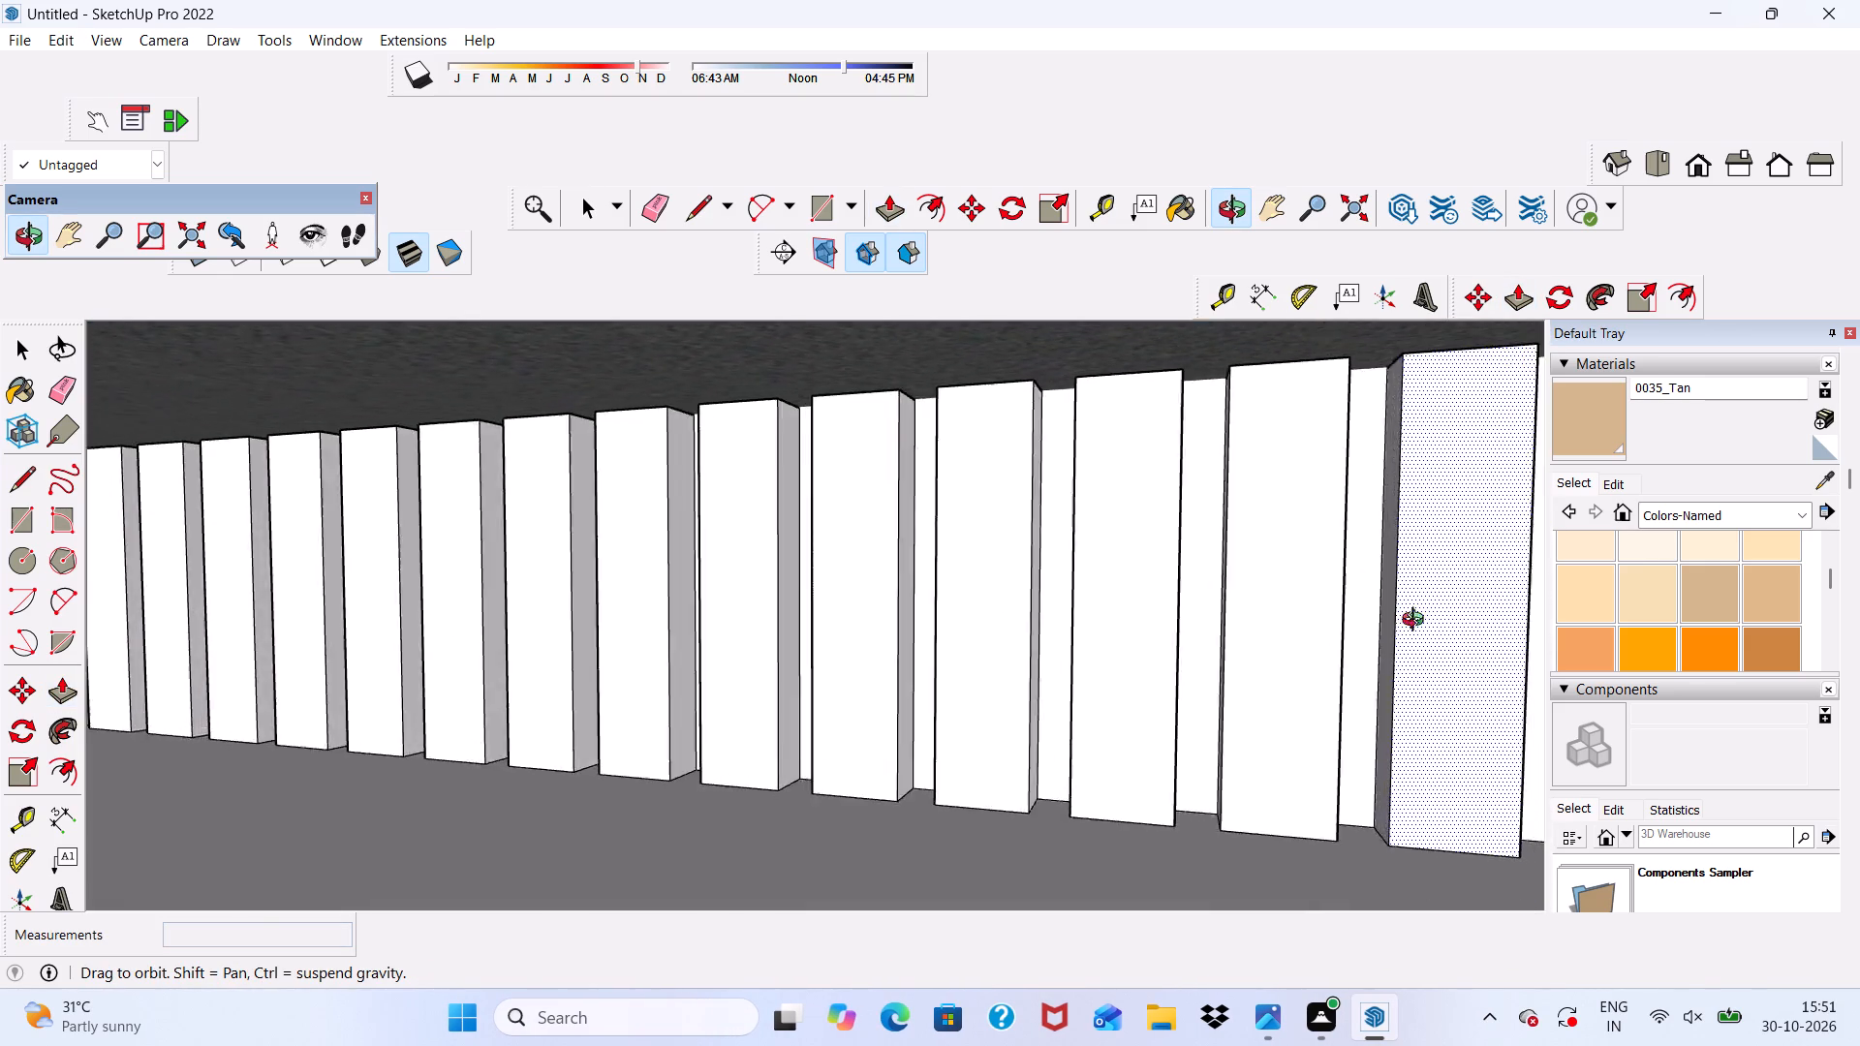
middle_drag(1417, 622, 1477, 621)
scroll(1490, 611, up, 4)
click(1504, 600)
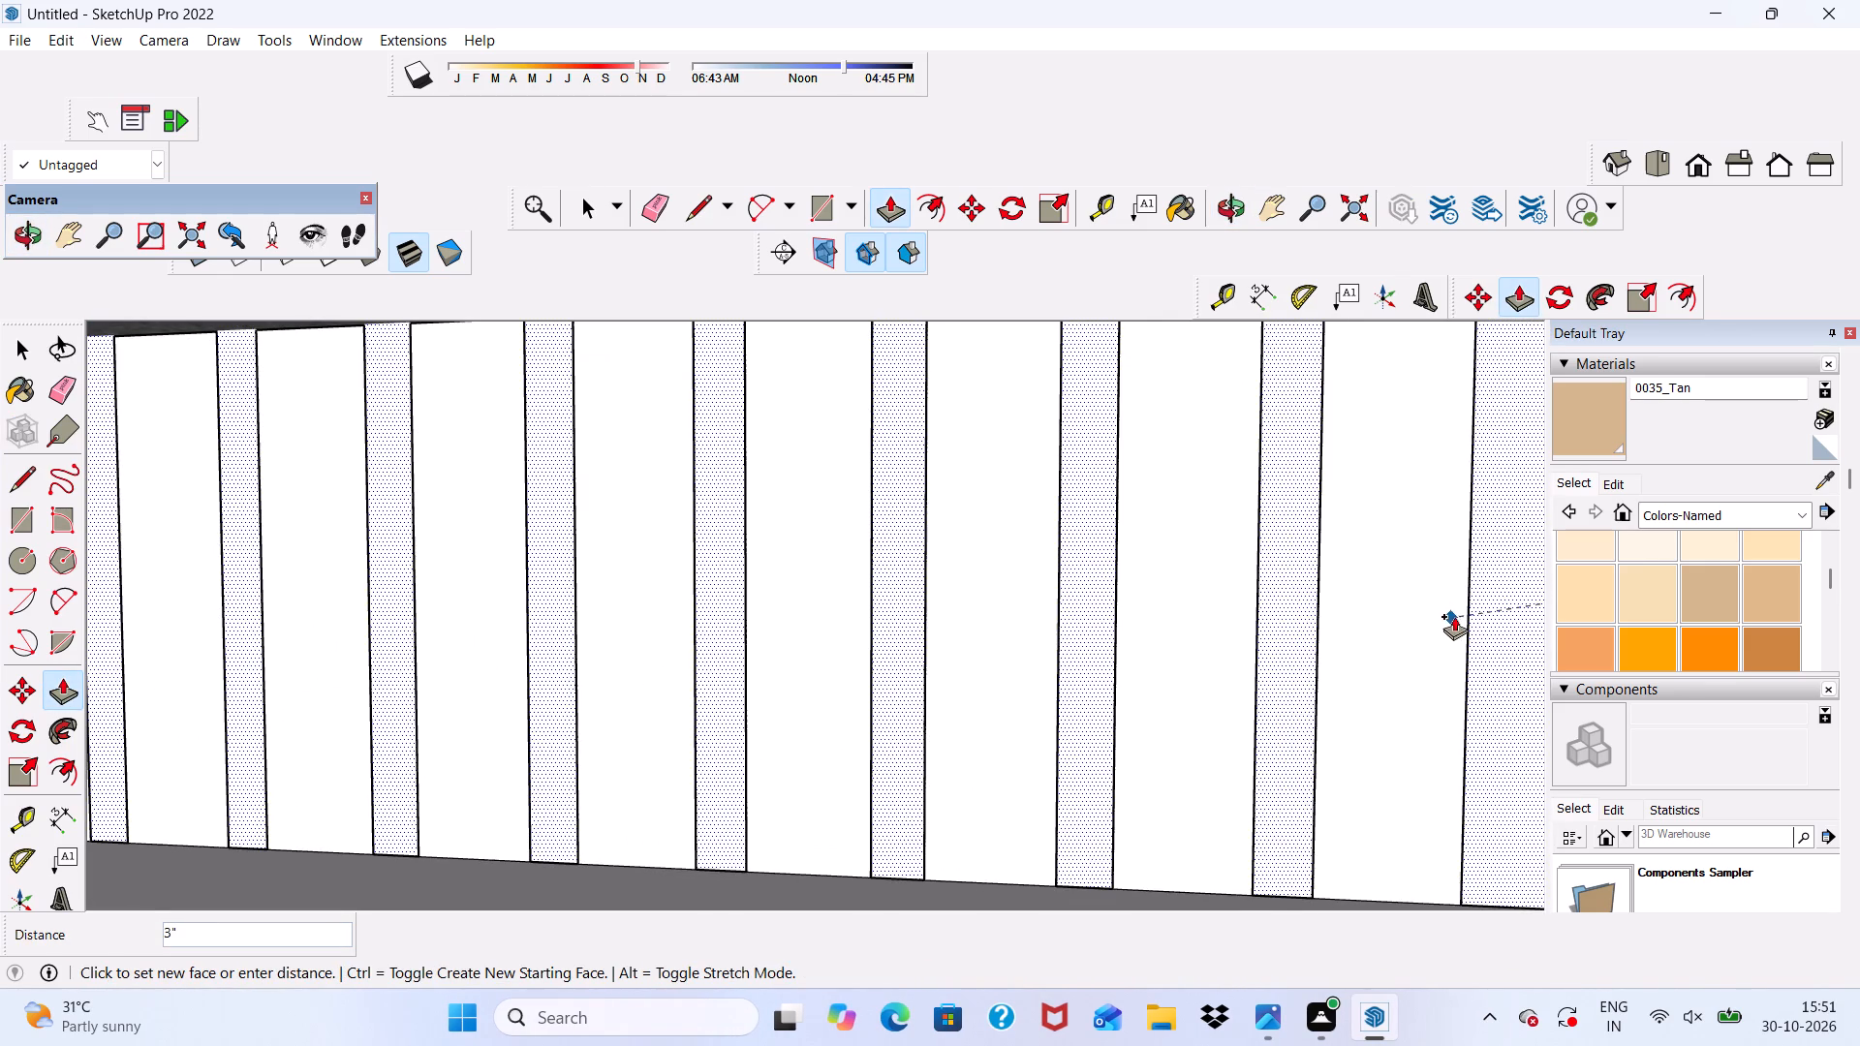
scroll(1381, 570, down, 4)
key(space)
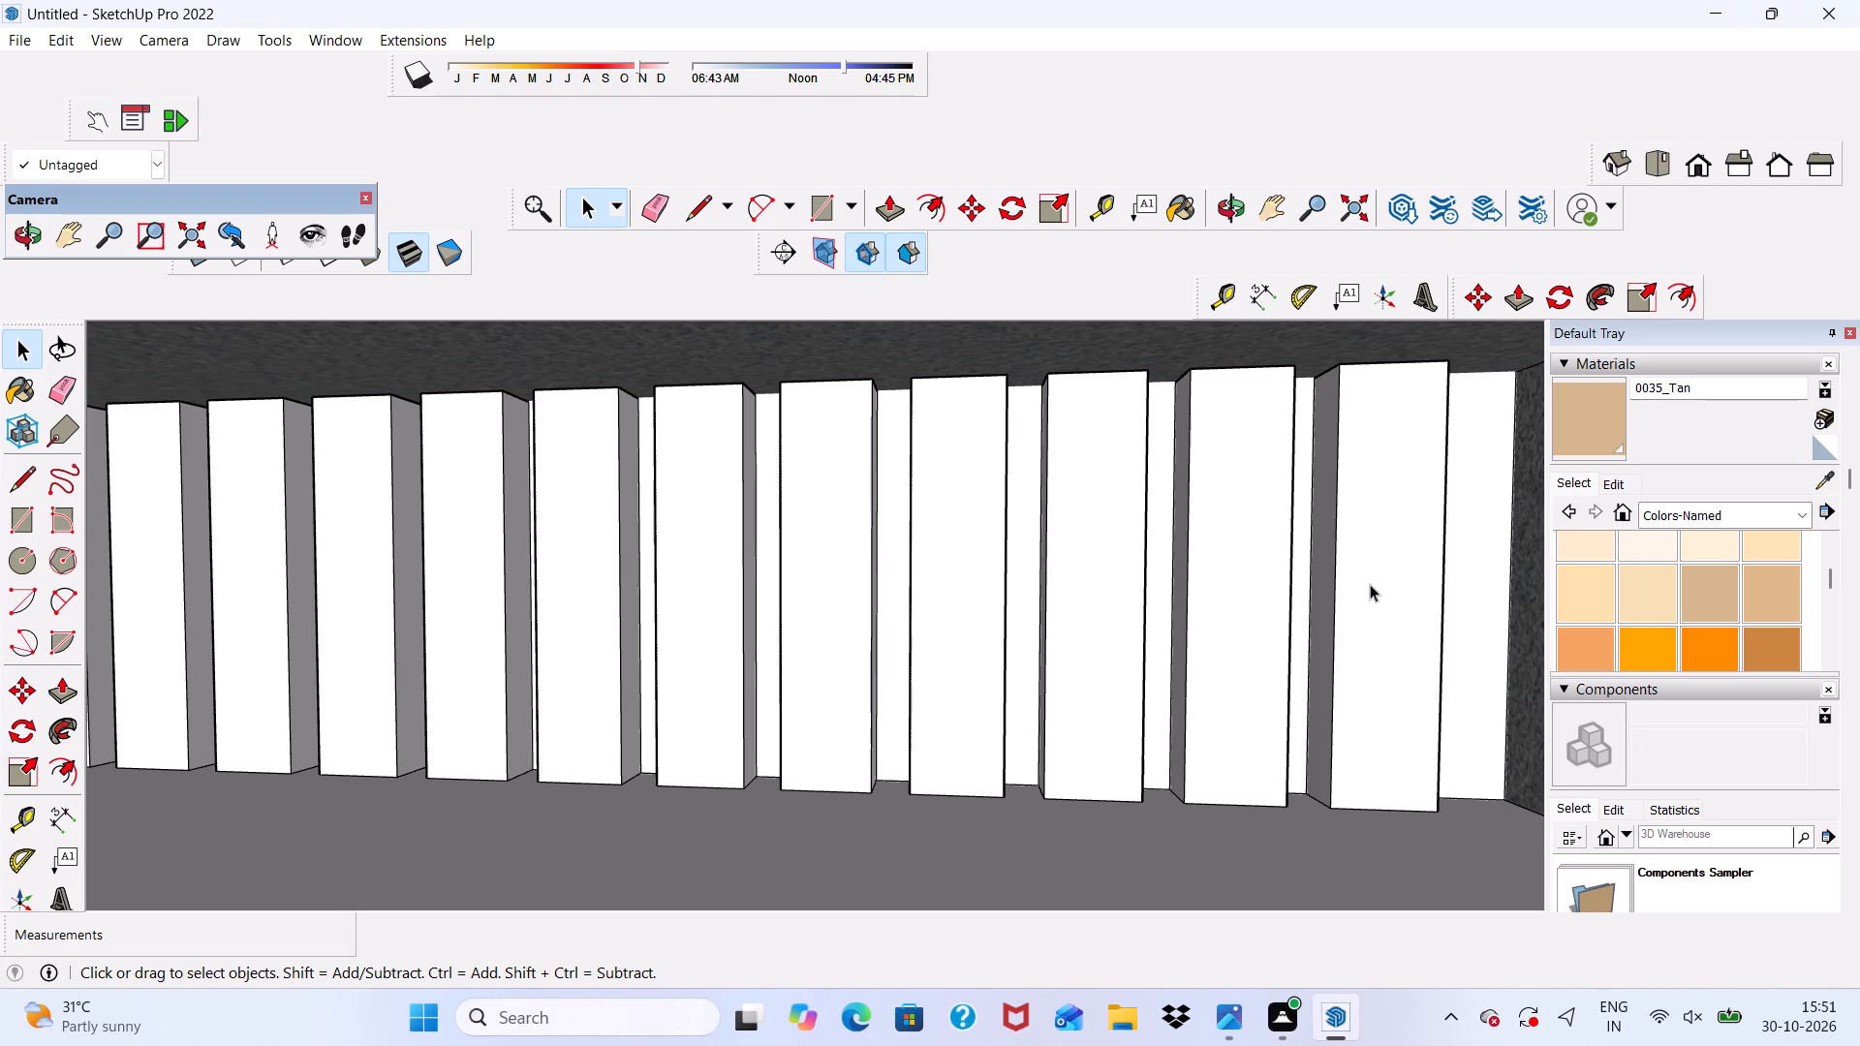
Examine the slat row on the upper-floor wall up close and from the front of the house.
scroll(873, 649, up, 3)
scroll(827, 602, down, 2)
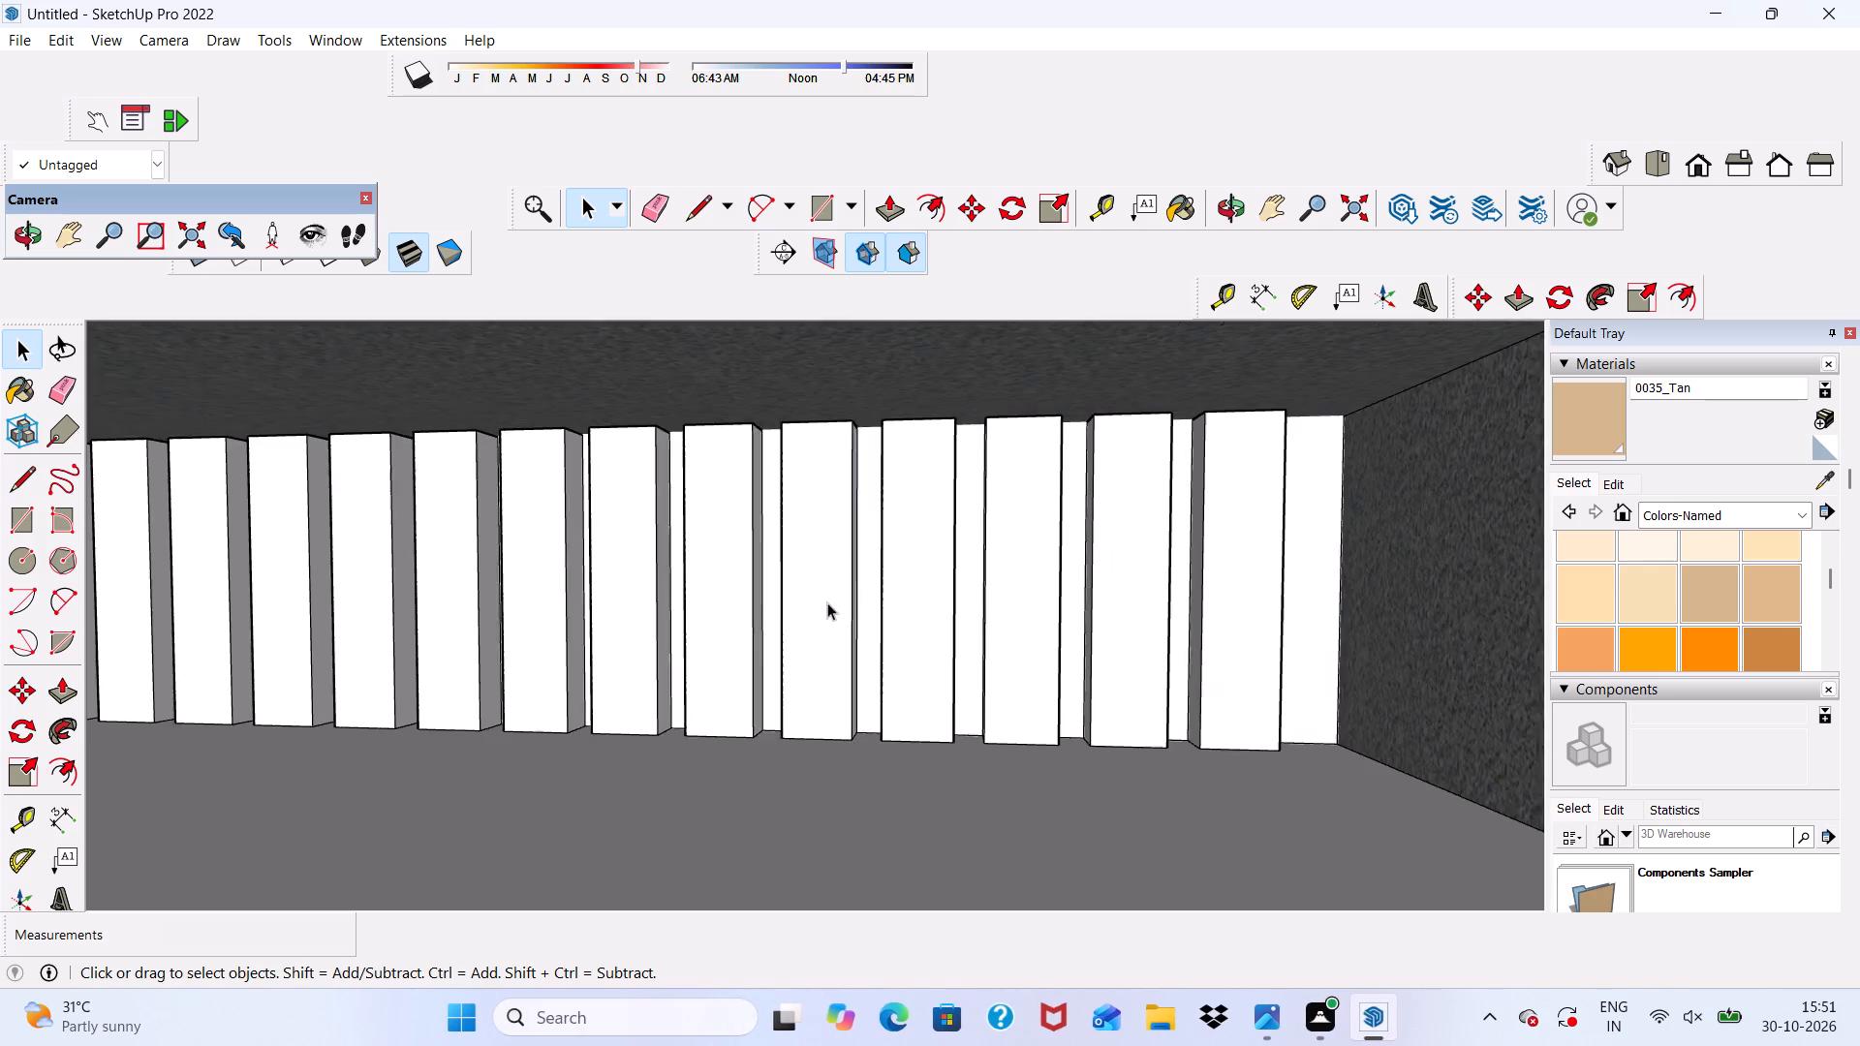
scroll(827, 602, down, 10)
scroll(737, 704, up, 1)
middle_drag(737, 704, 885, 722)
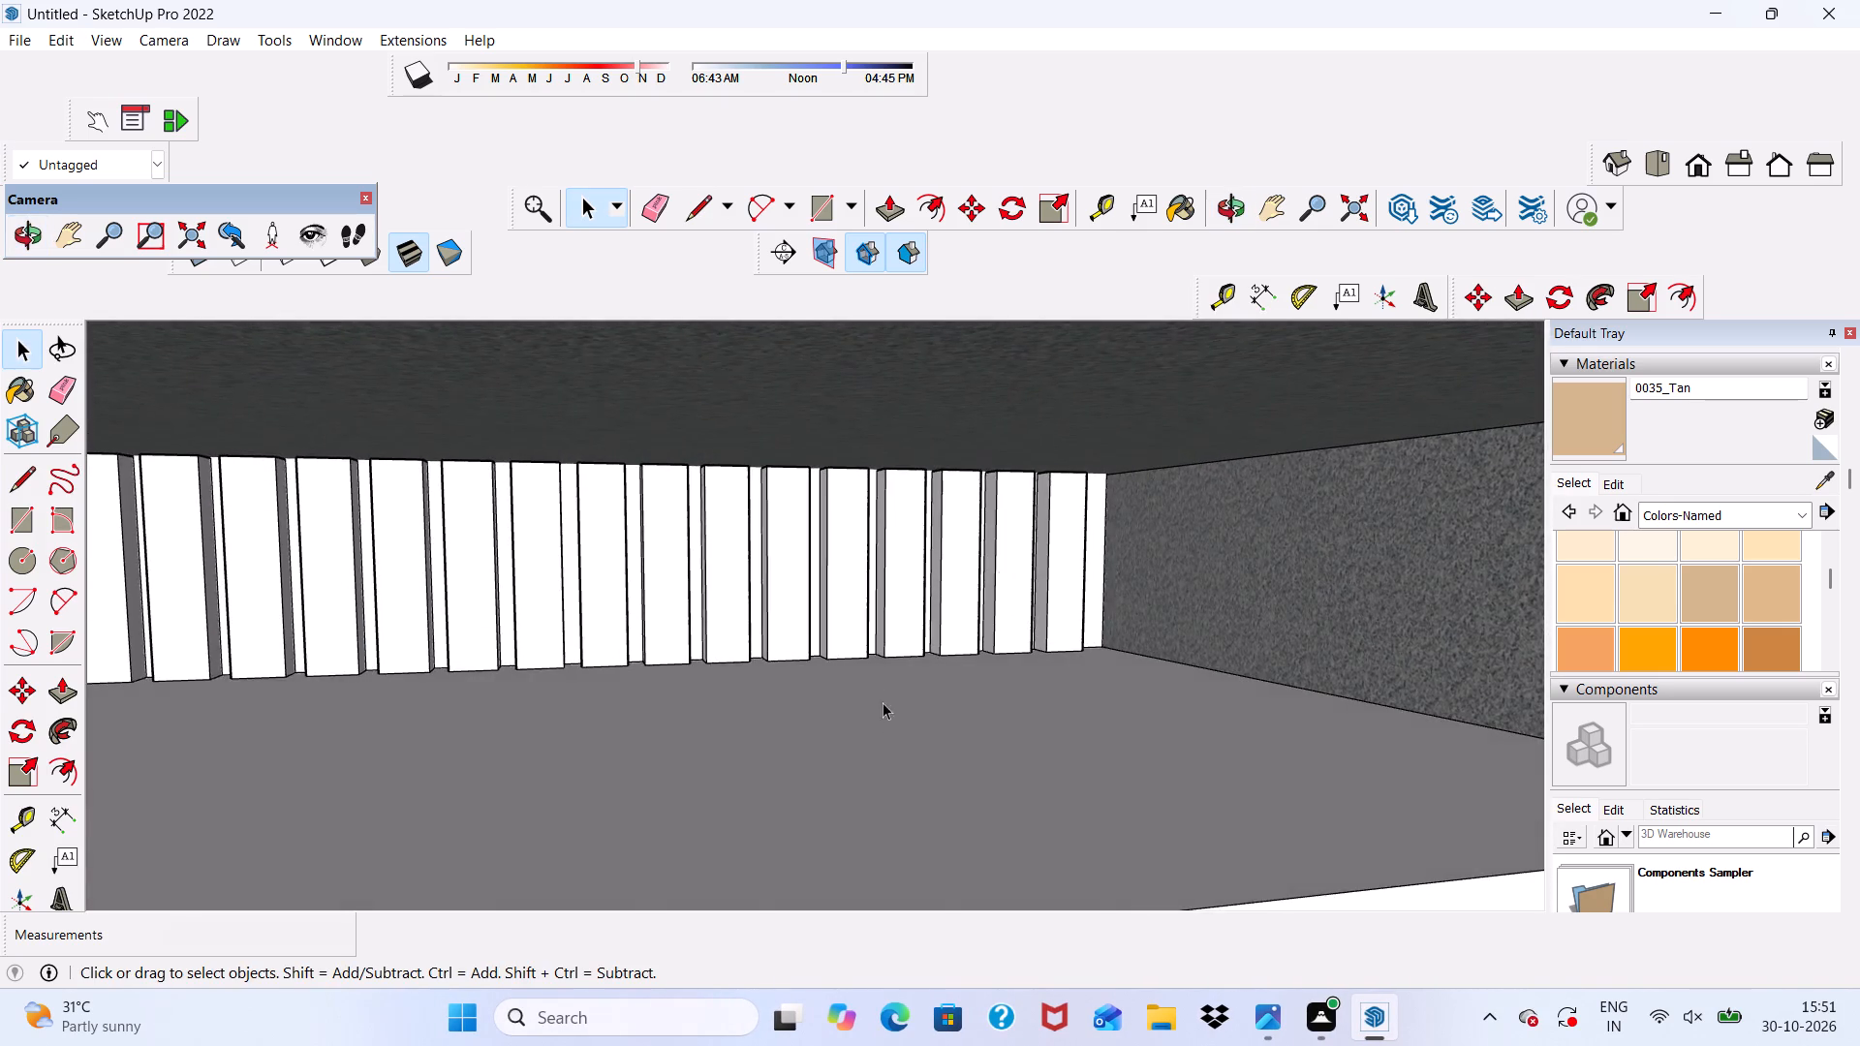
scroll(871, 681, down, 17)
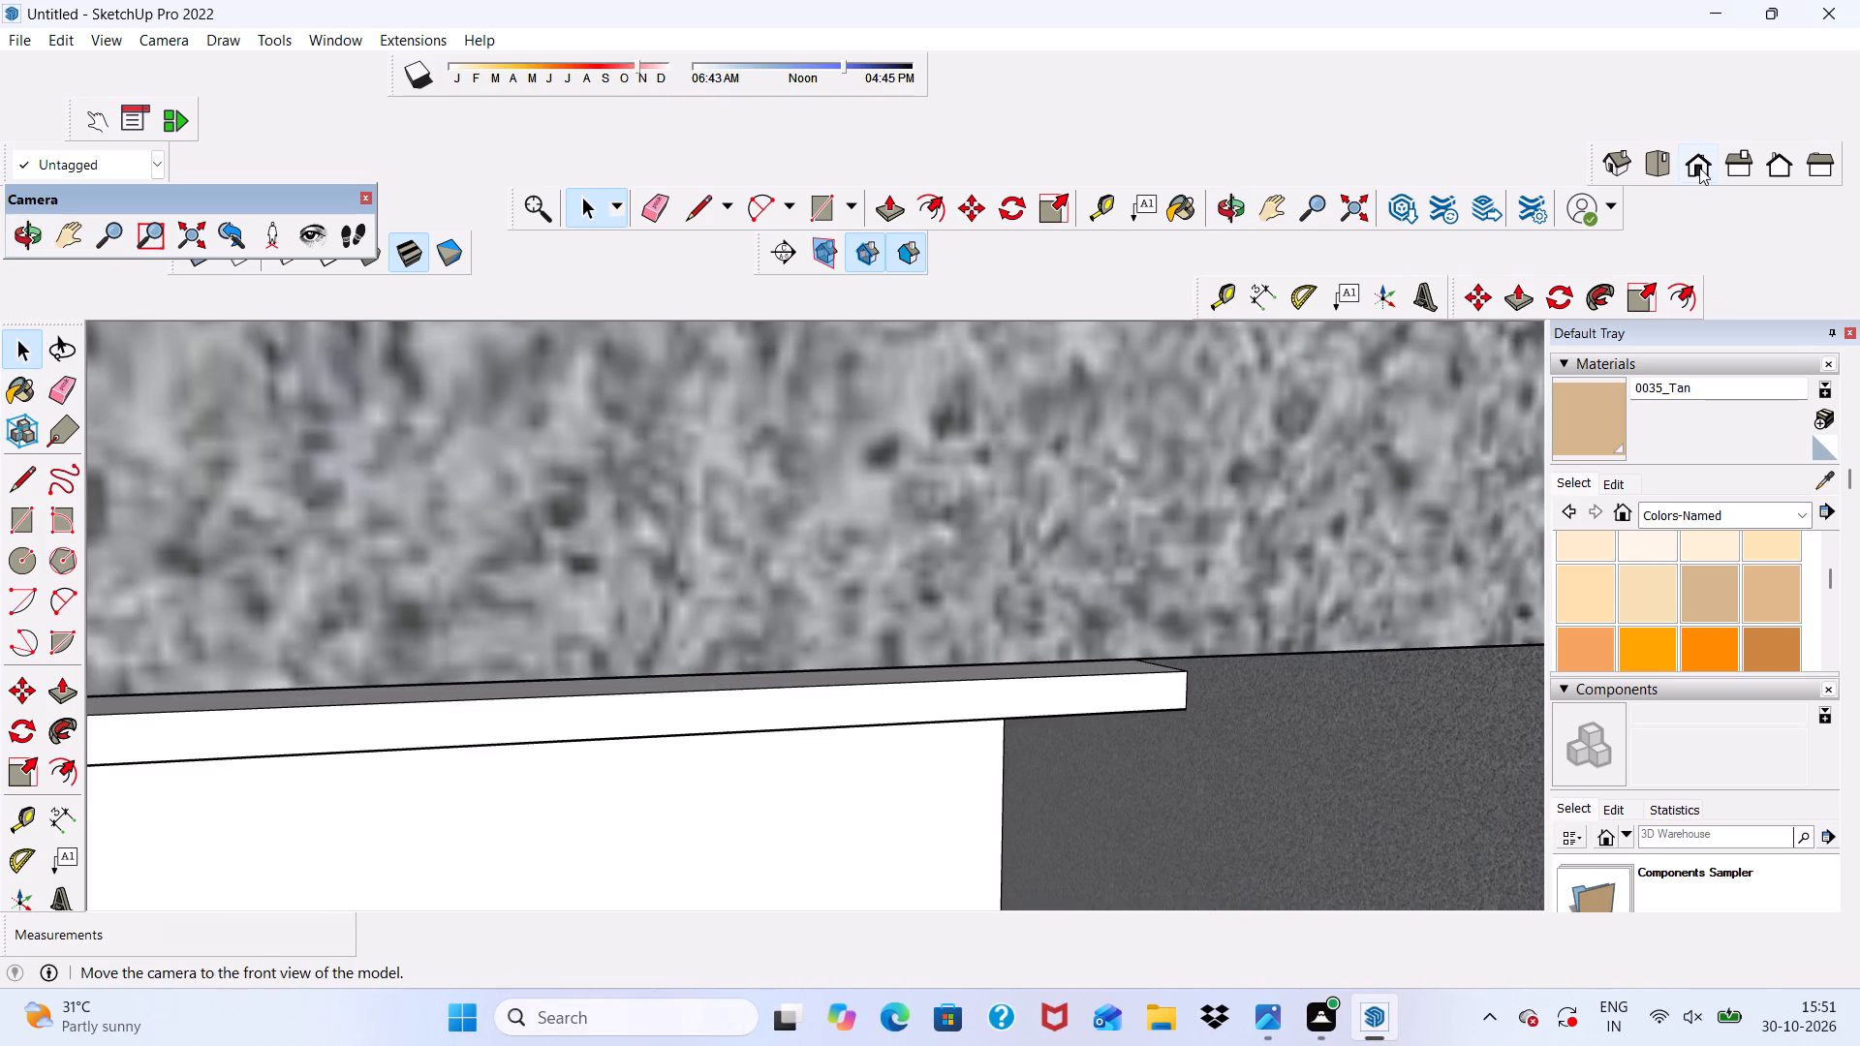
click(1699, 168)
scroll(1226, 506, down, 12)
middle_drag(1050, 609, 1348, 713)
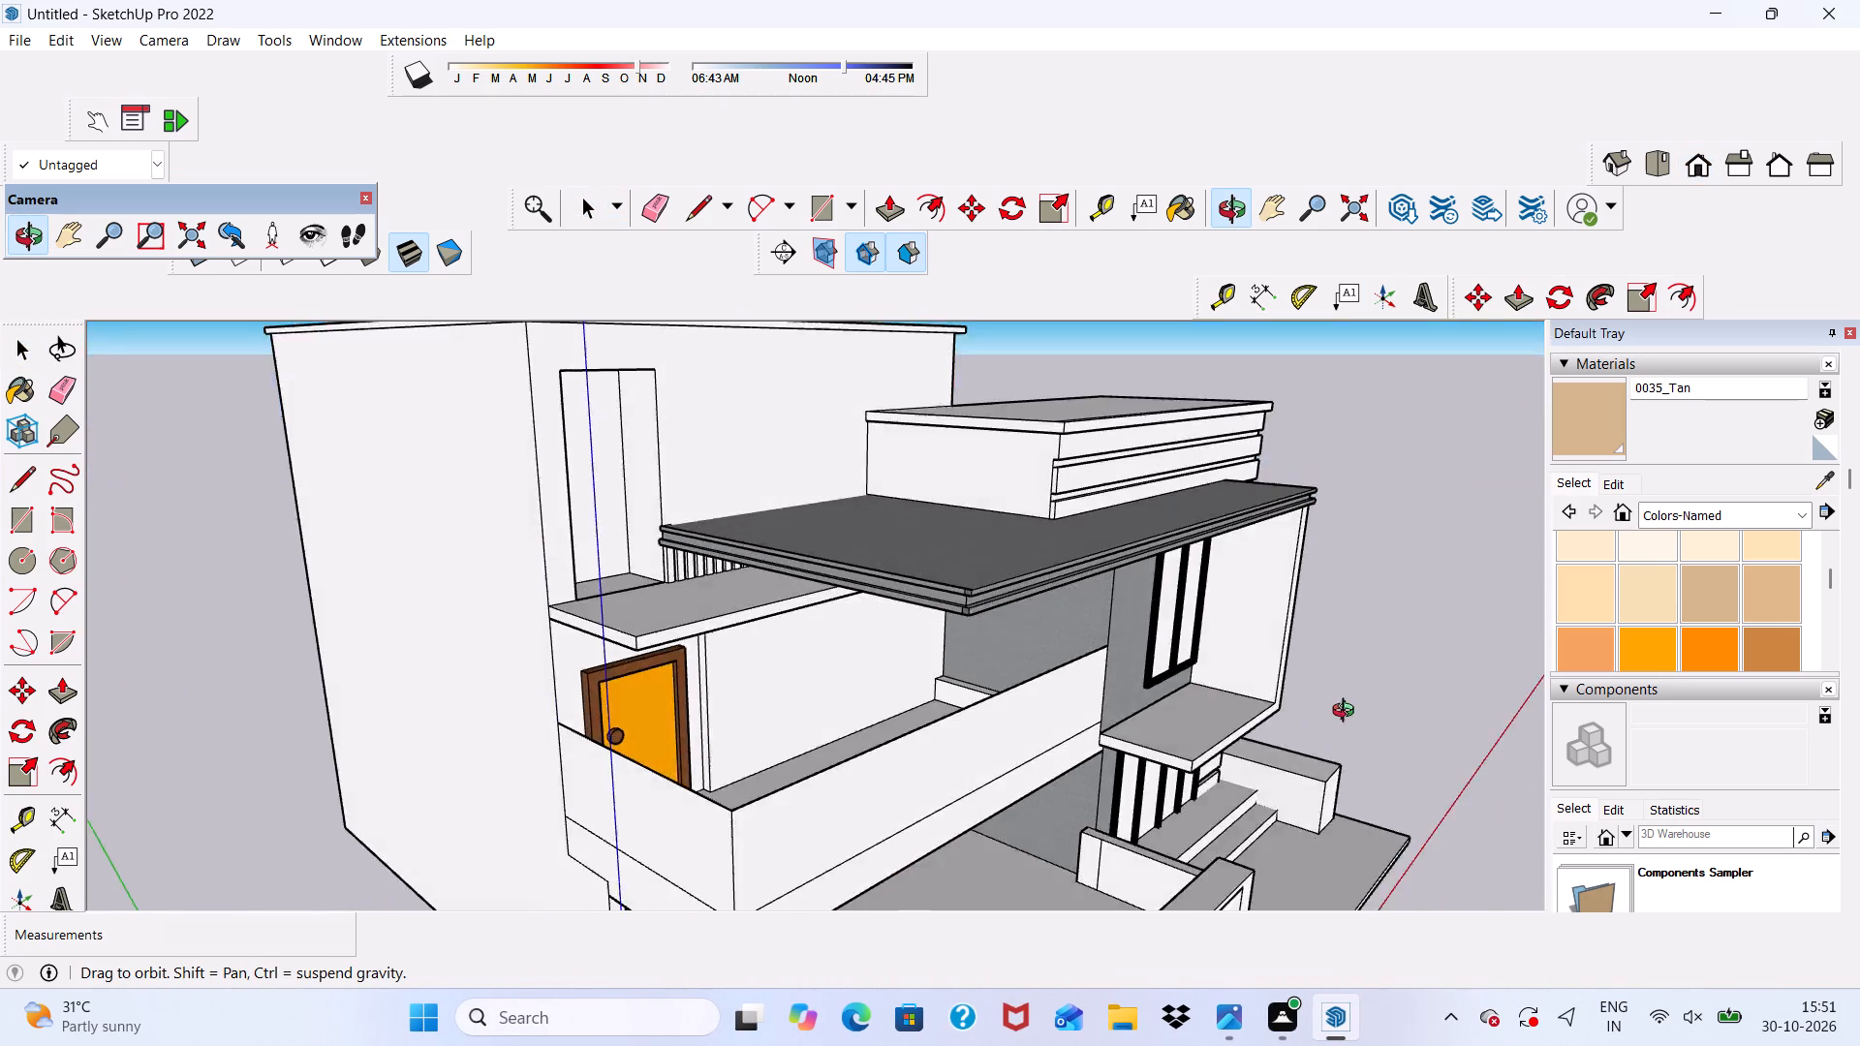
middle_drag(1348, 713, 891, 589)
scroll(885, 574, up, 6)
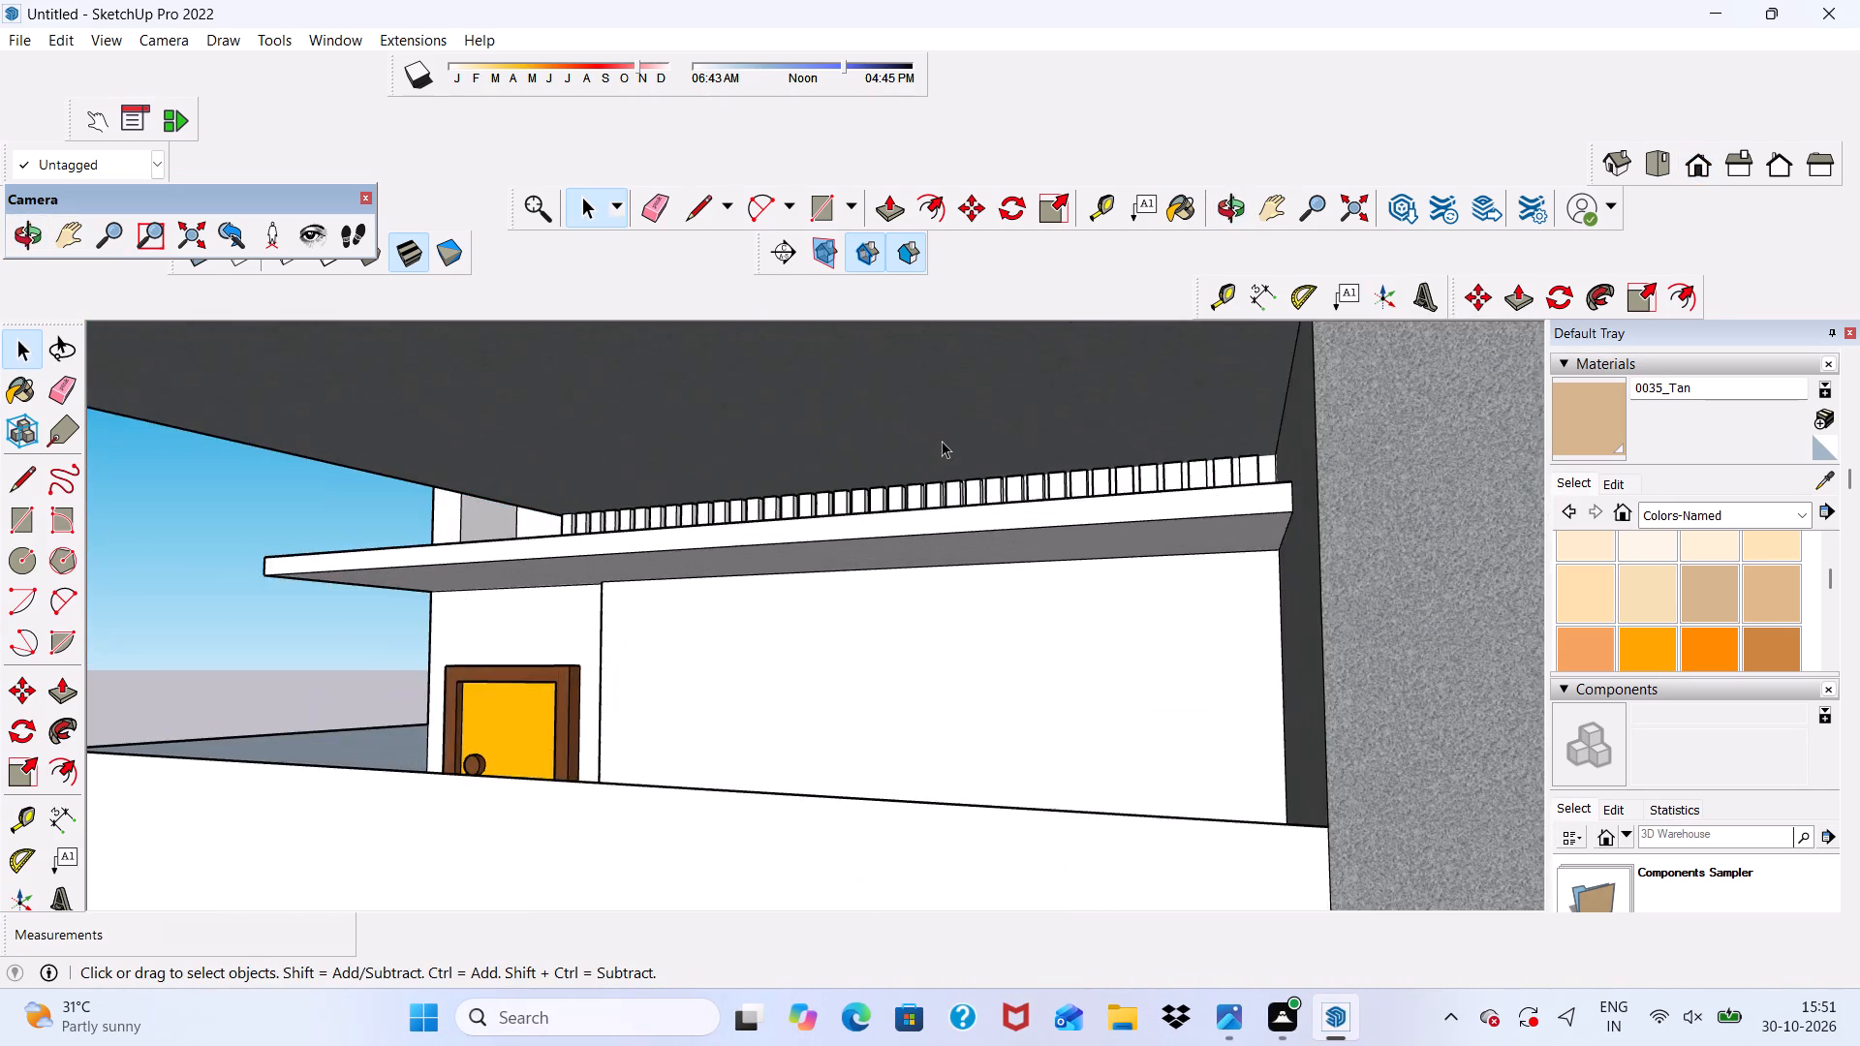
scroll(942, 439, up, 4)
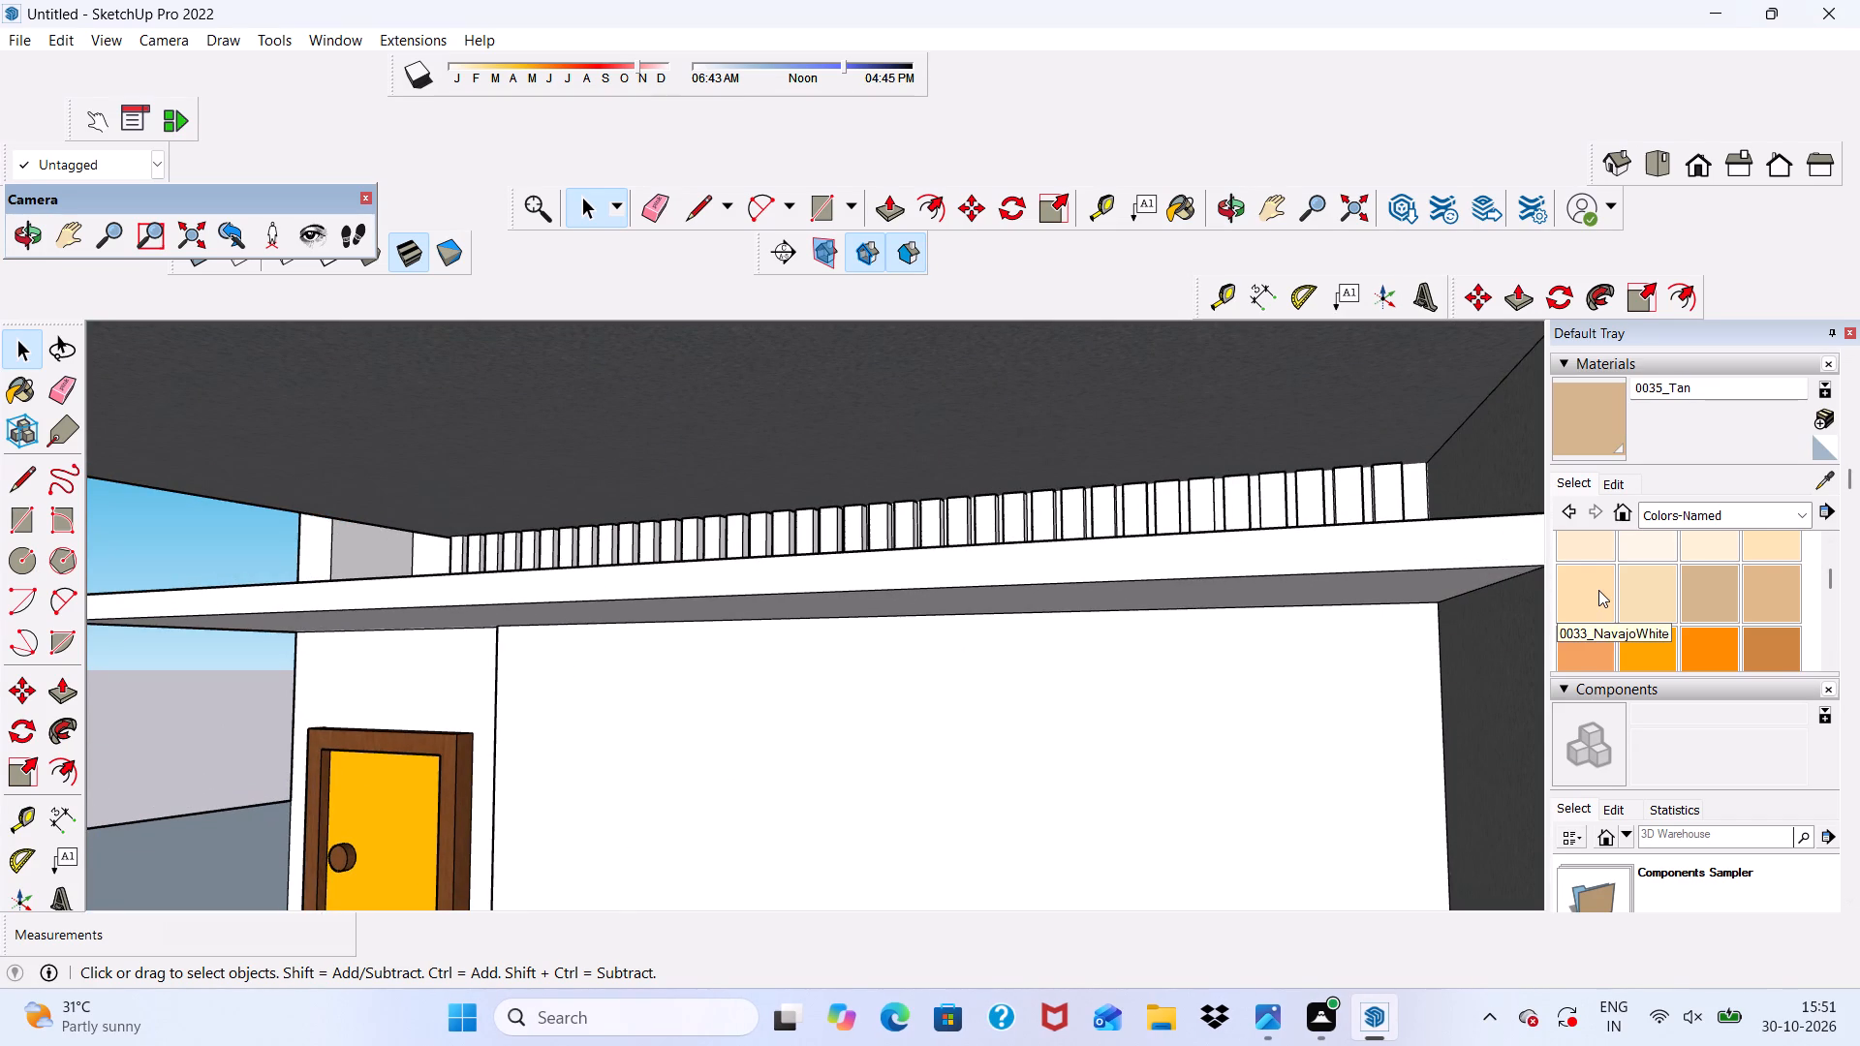
Choose the 0026_LightSalmon colour and paint the front and inner side face of the row's first slat.
scroll(1598, 590, down, 2)
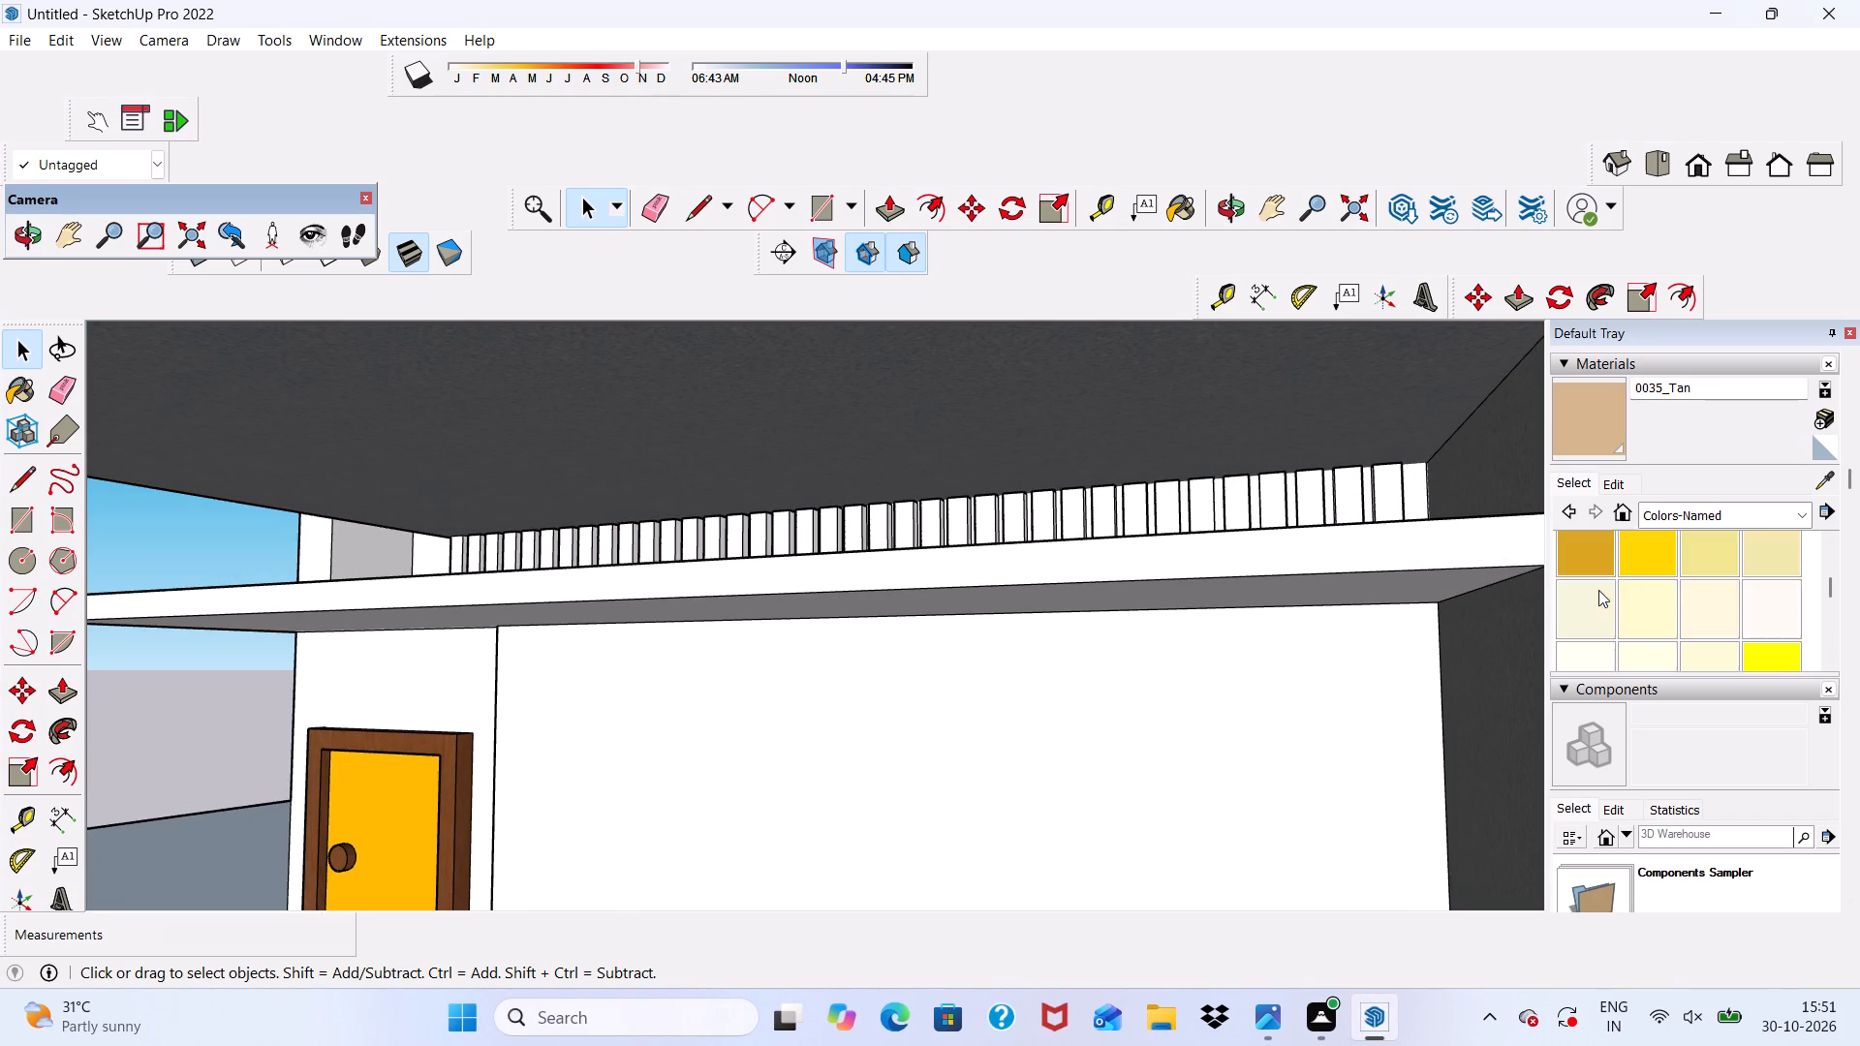
scroll(1598, 590, down, 2)
scroll(1644, 601, up, 5)
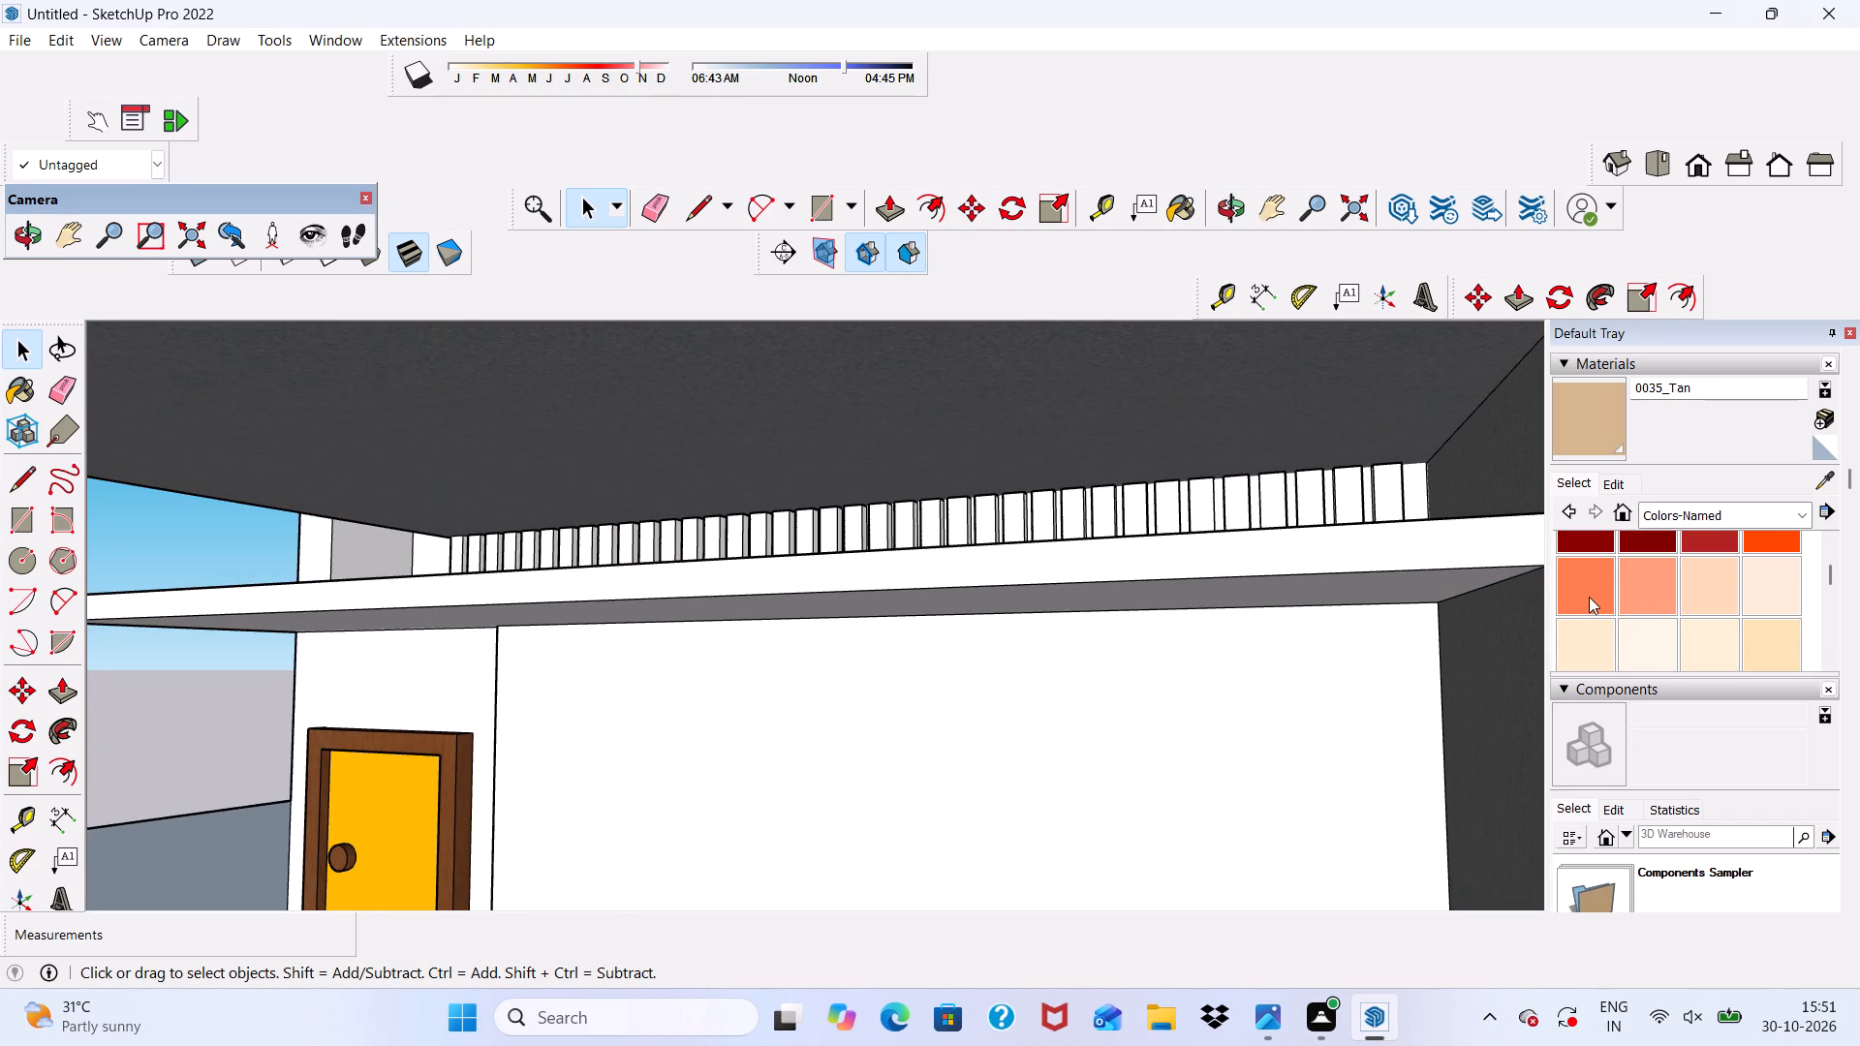
click(1589, 597)
click(1641, 580)
scroll(653, 425, up, 13)
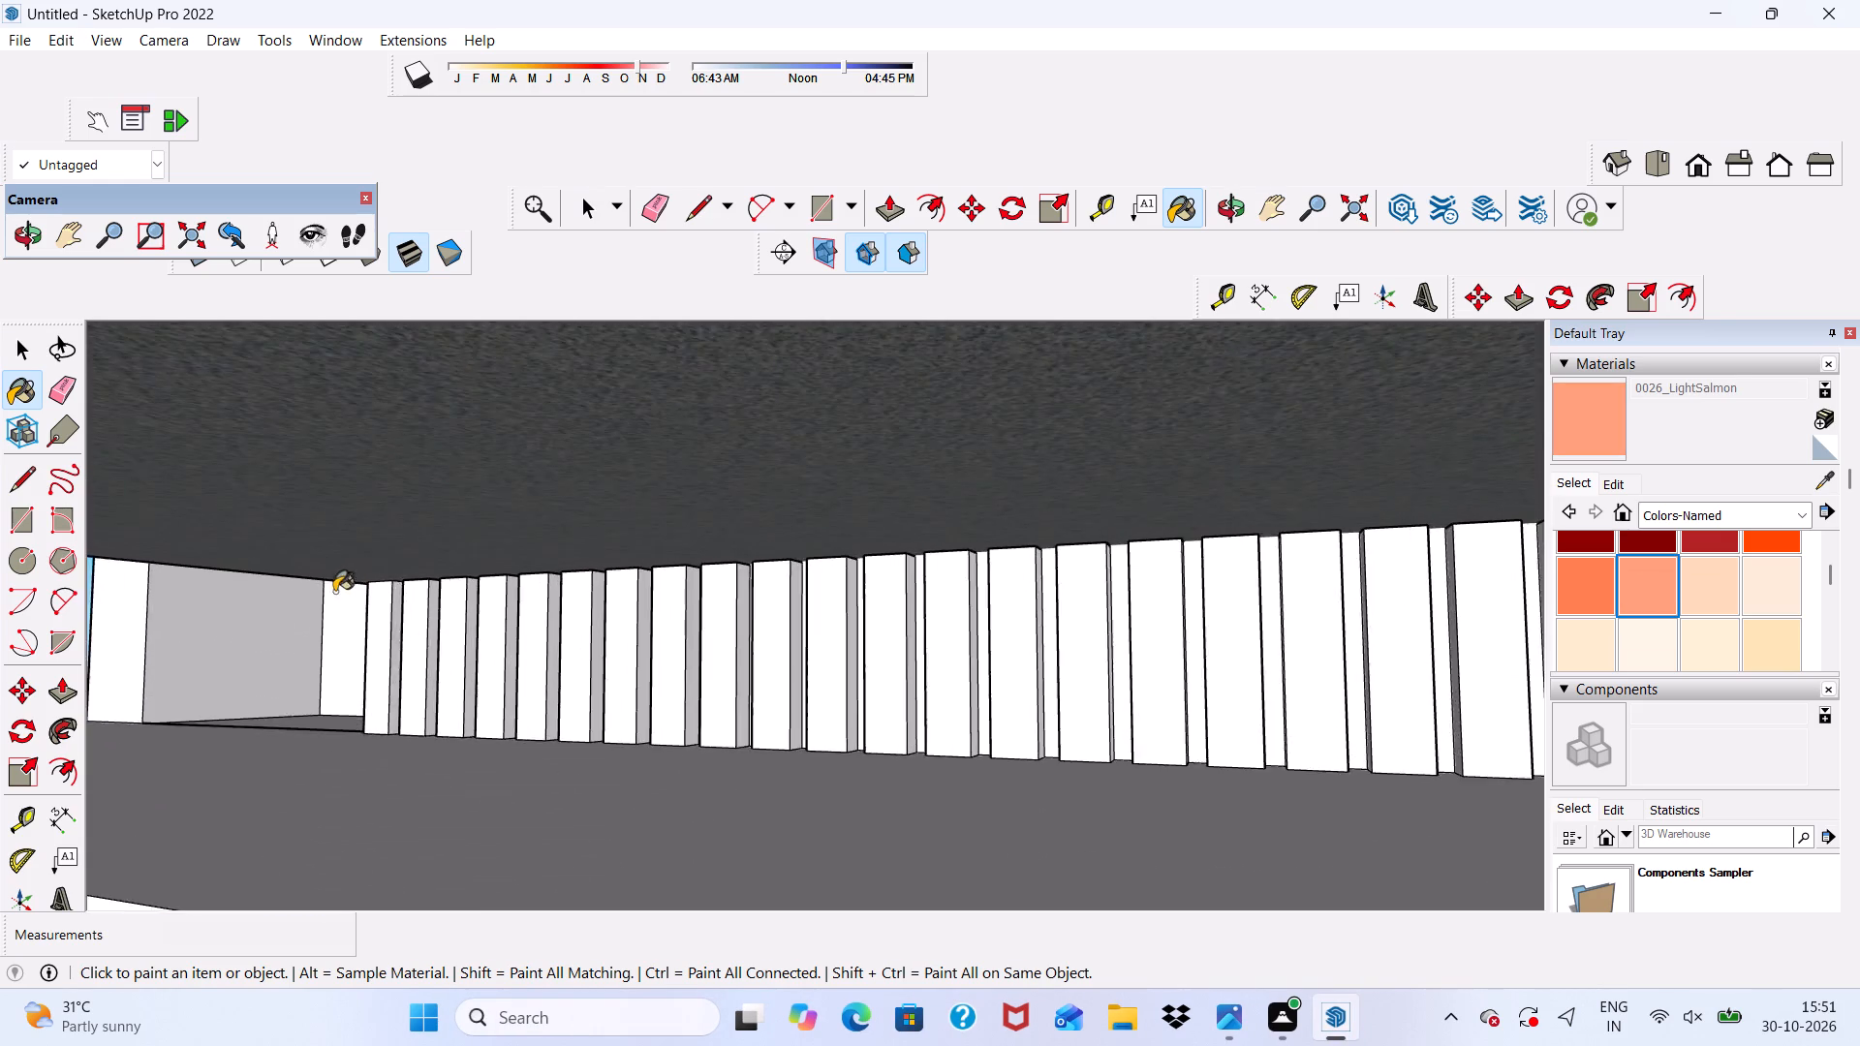
scroll(334, 592, up, 4)
click(423, 670)
scroll(483, 673, up, 4)
click(463, 687)
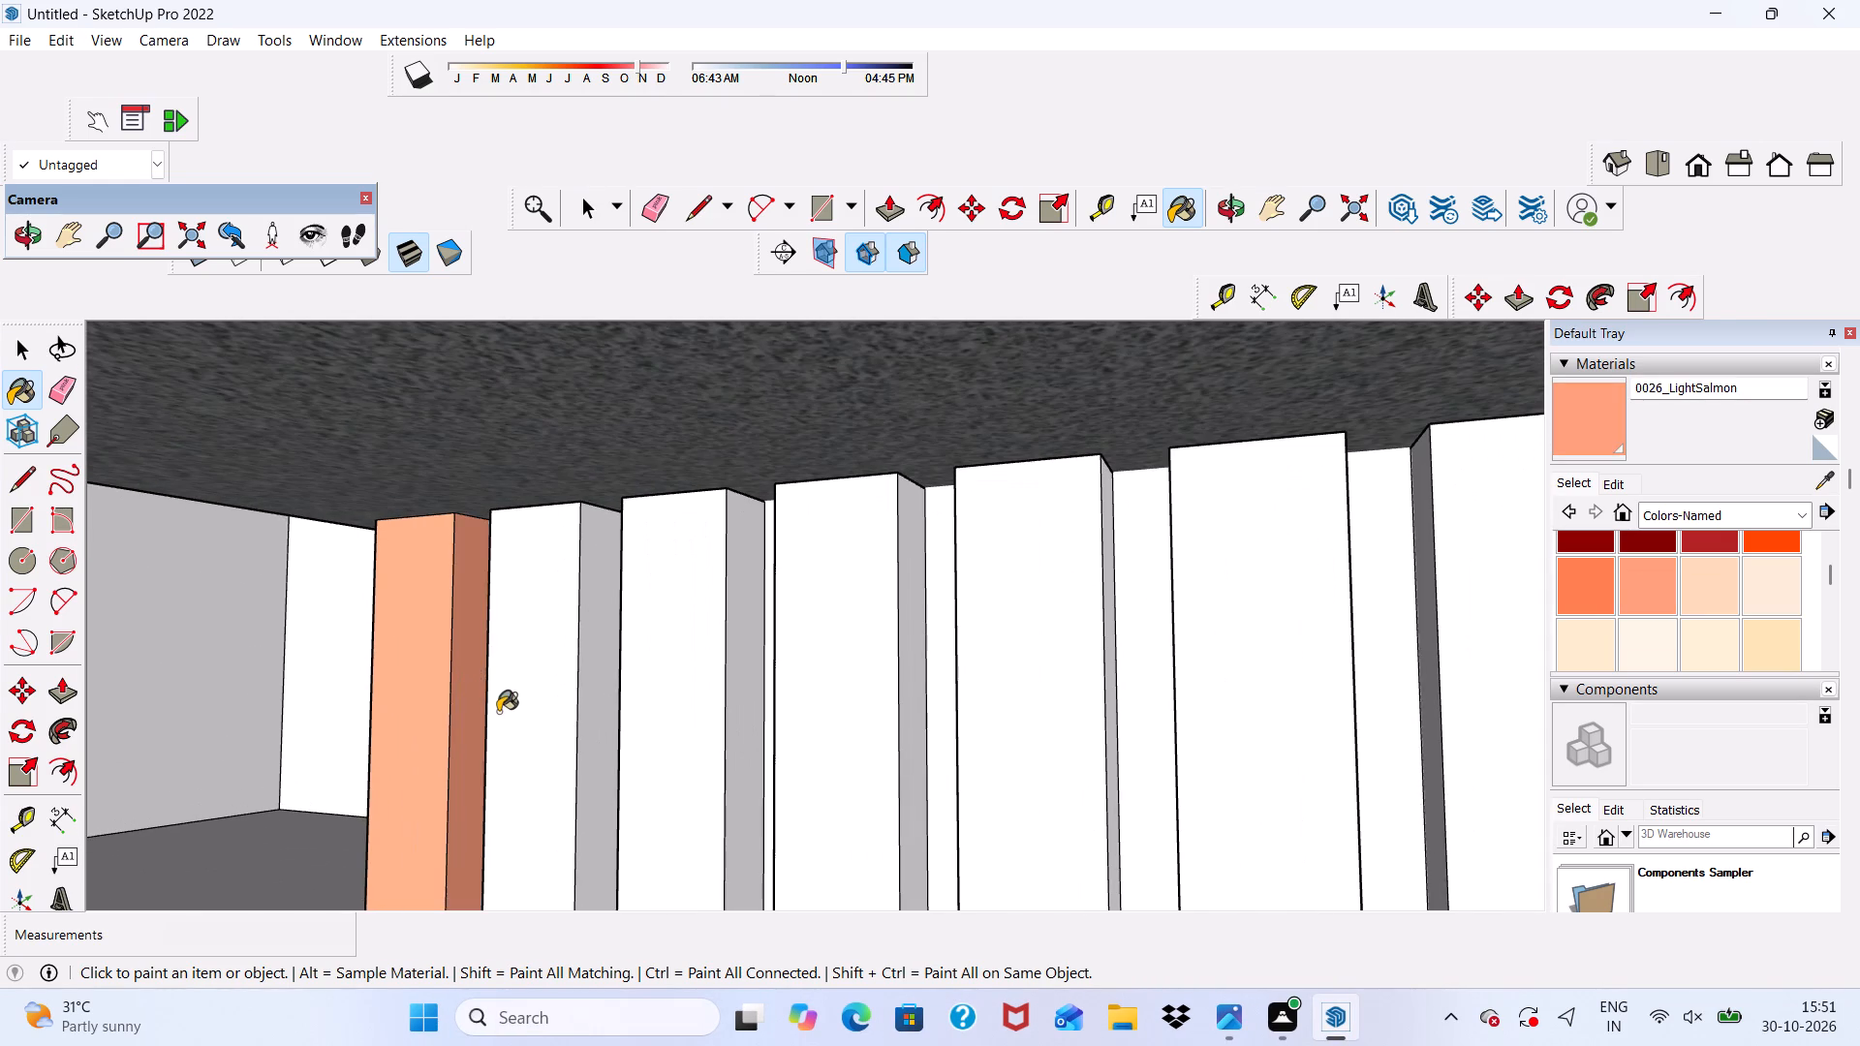
Paint the second to fourth slats, the fifth slat's front and the wall face behind the row with 0026_LightSalmon.
click(512, 717)
click(594, 722)
click(686, 722)
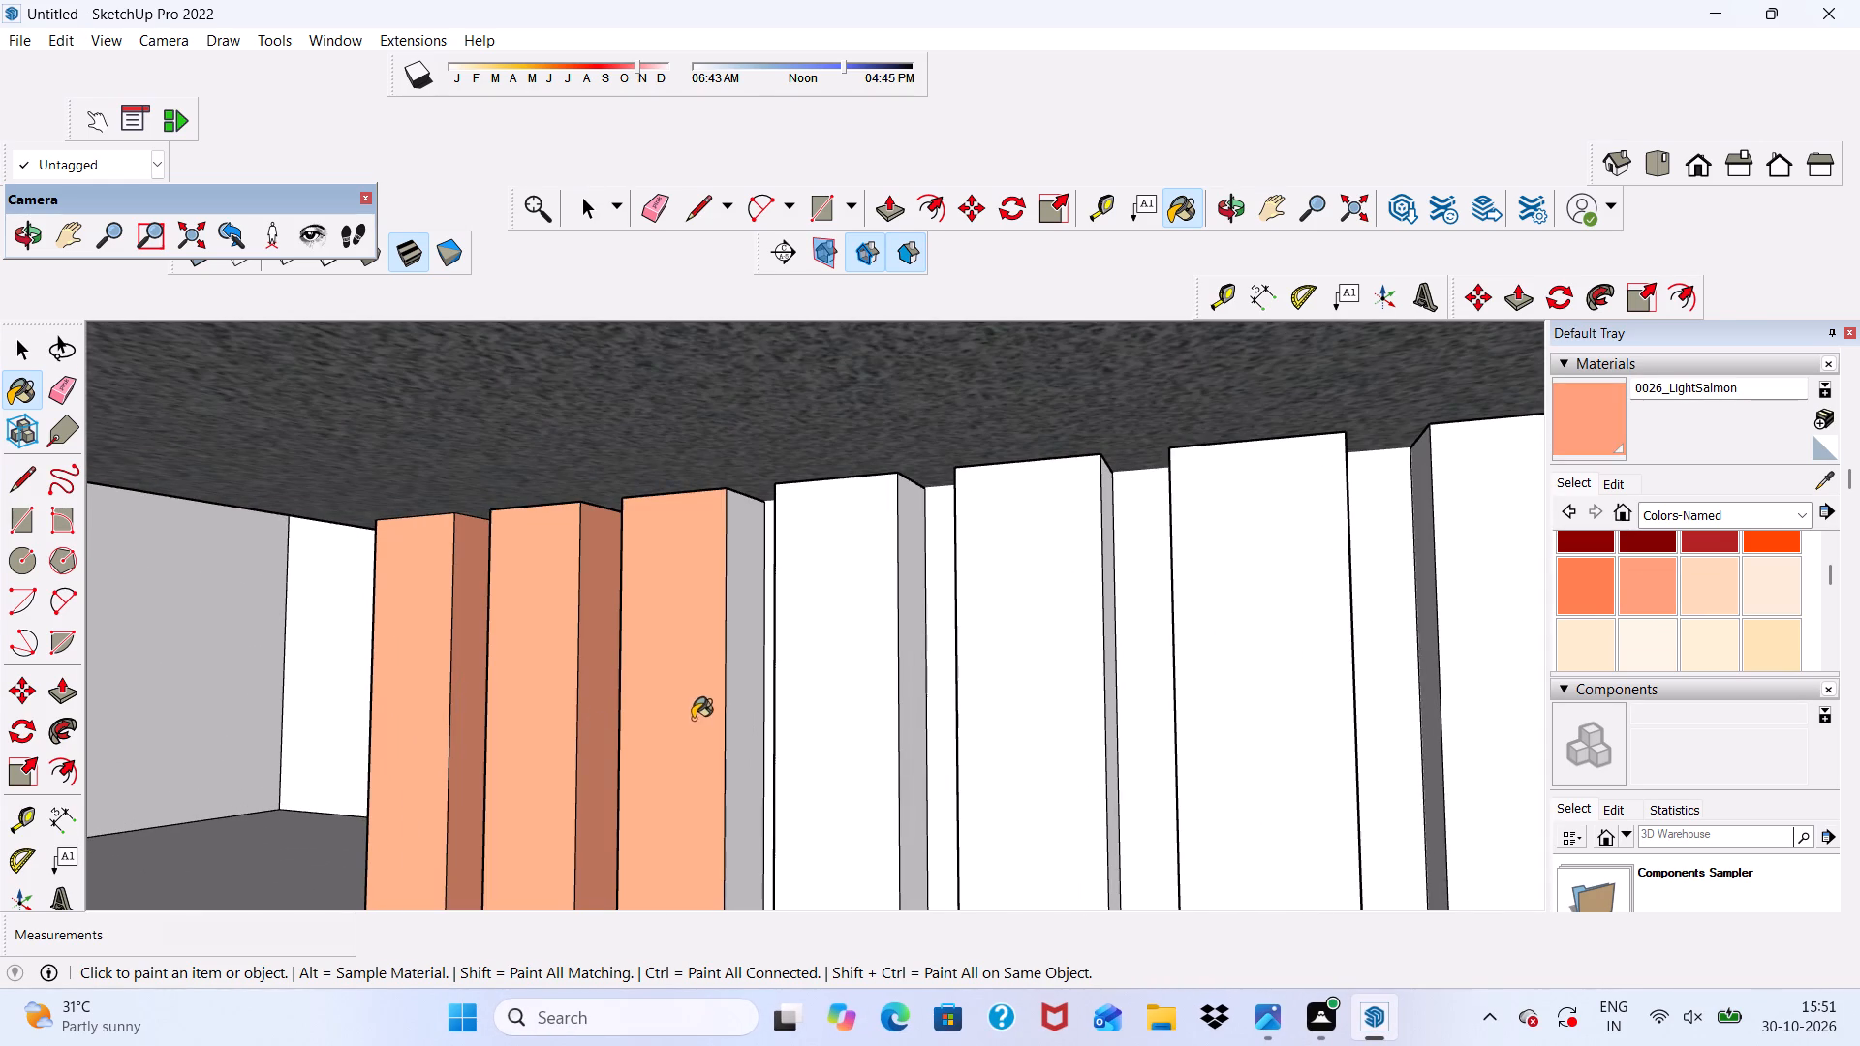
click(738, 700)
click(768, 696)
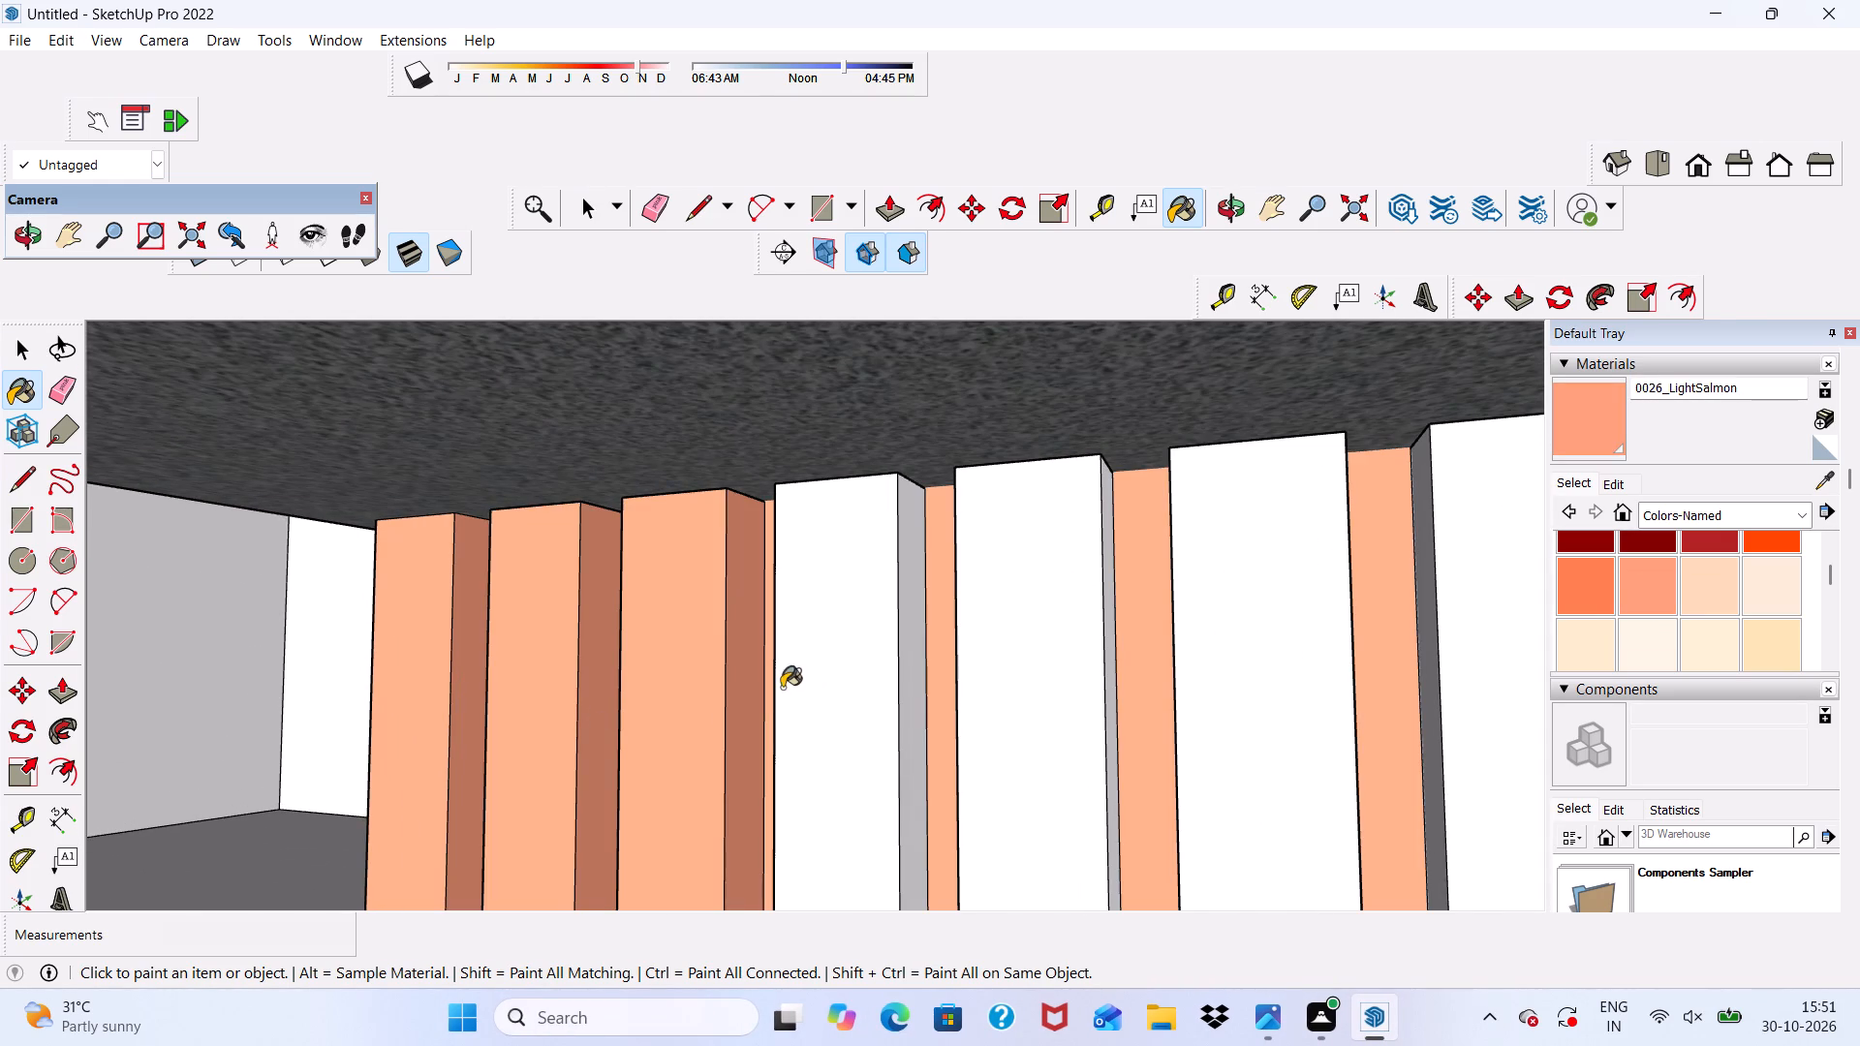
click(823, 677)
scroll(921, 648, up, 3)
click(911, 643)
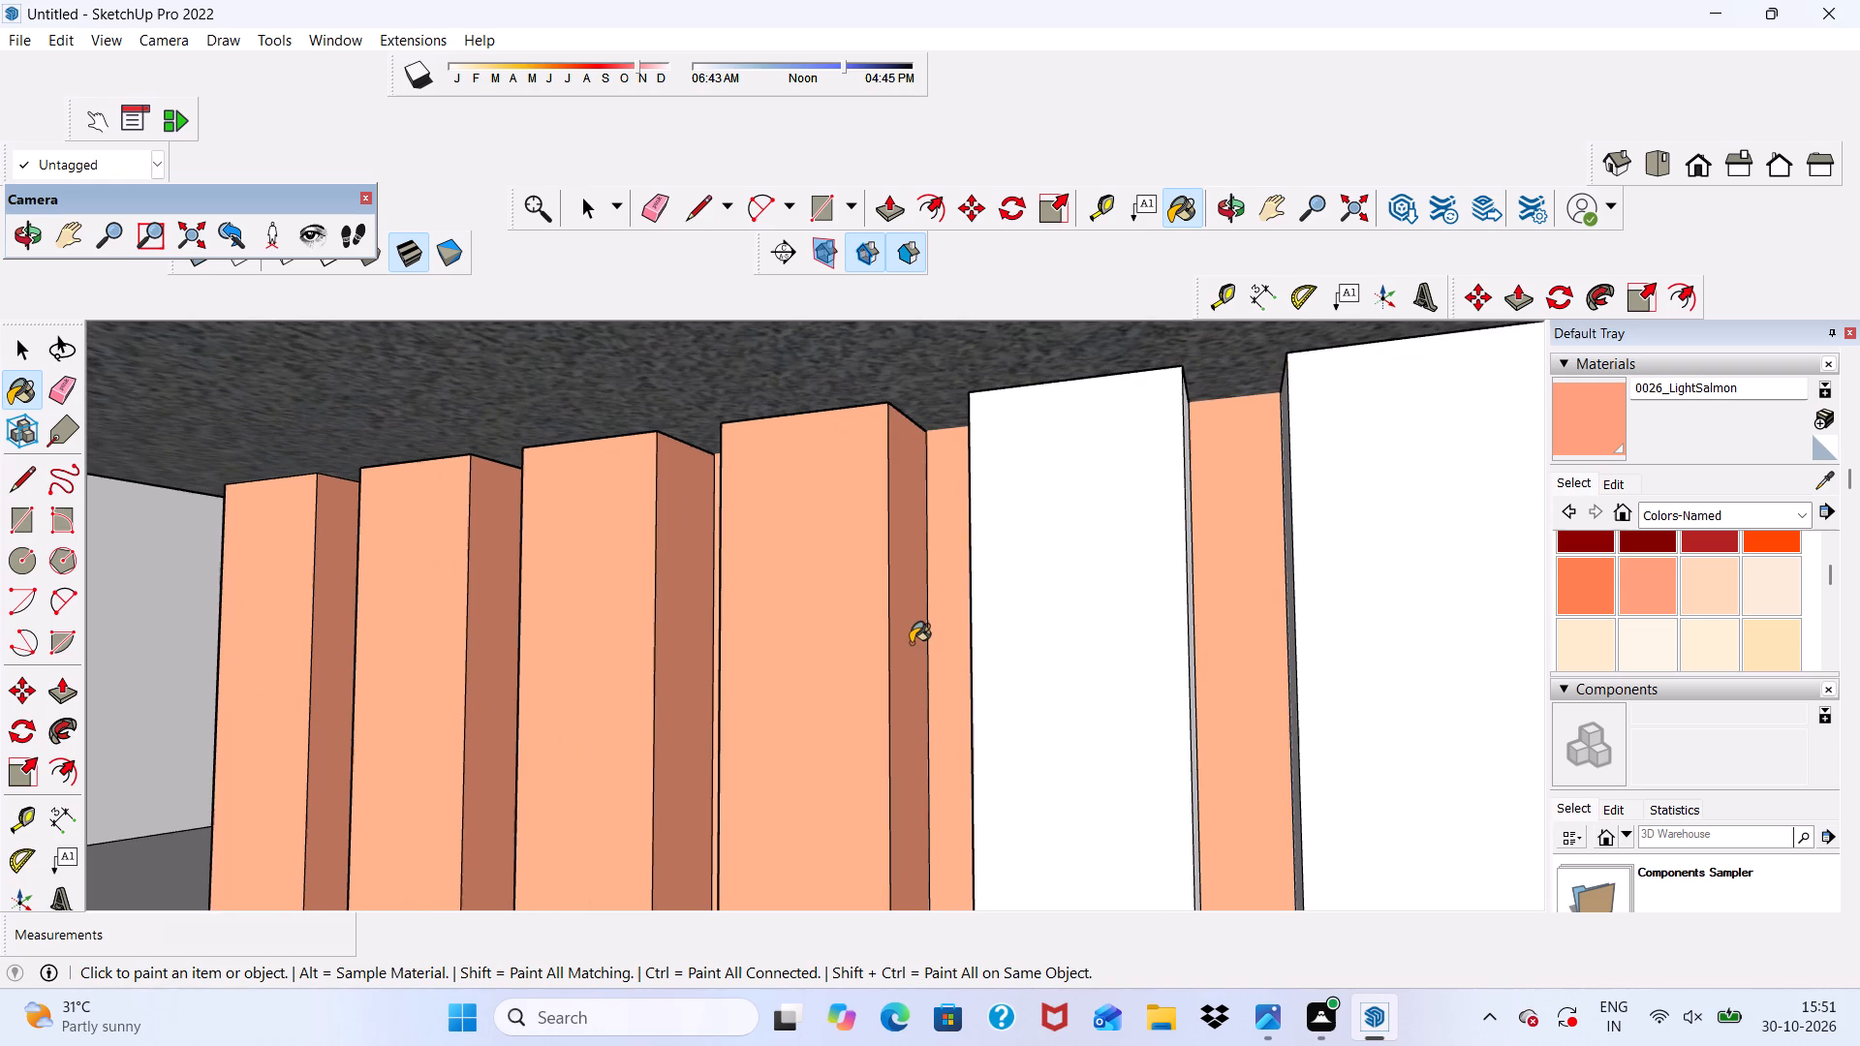
click(1003, 645)
Paint the opposite side faces of the first three slats and the narrow wall strip at the row's end with 0026_LightSalmon.
scroll(991, 645, down, 6)
middle_drag(954, 667, 1374, 728)
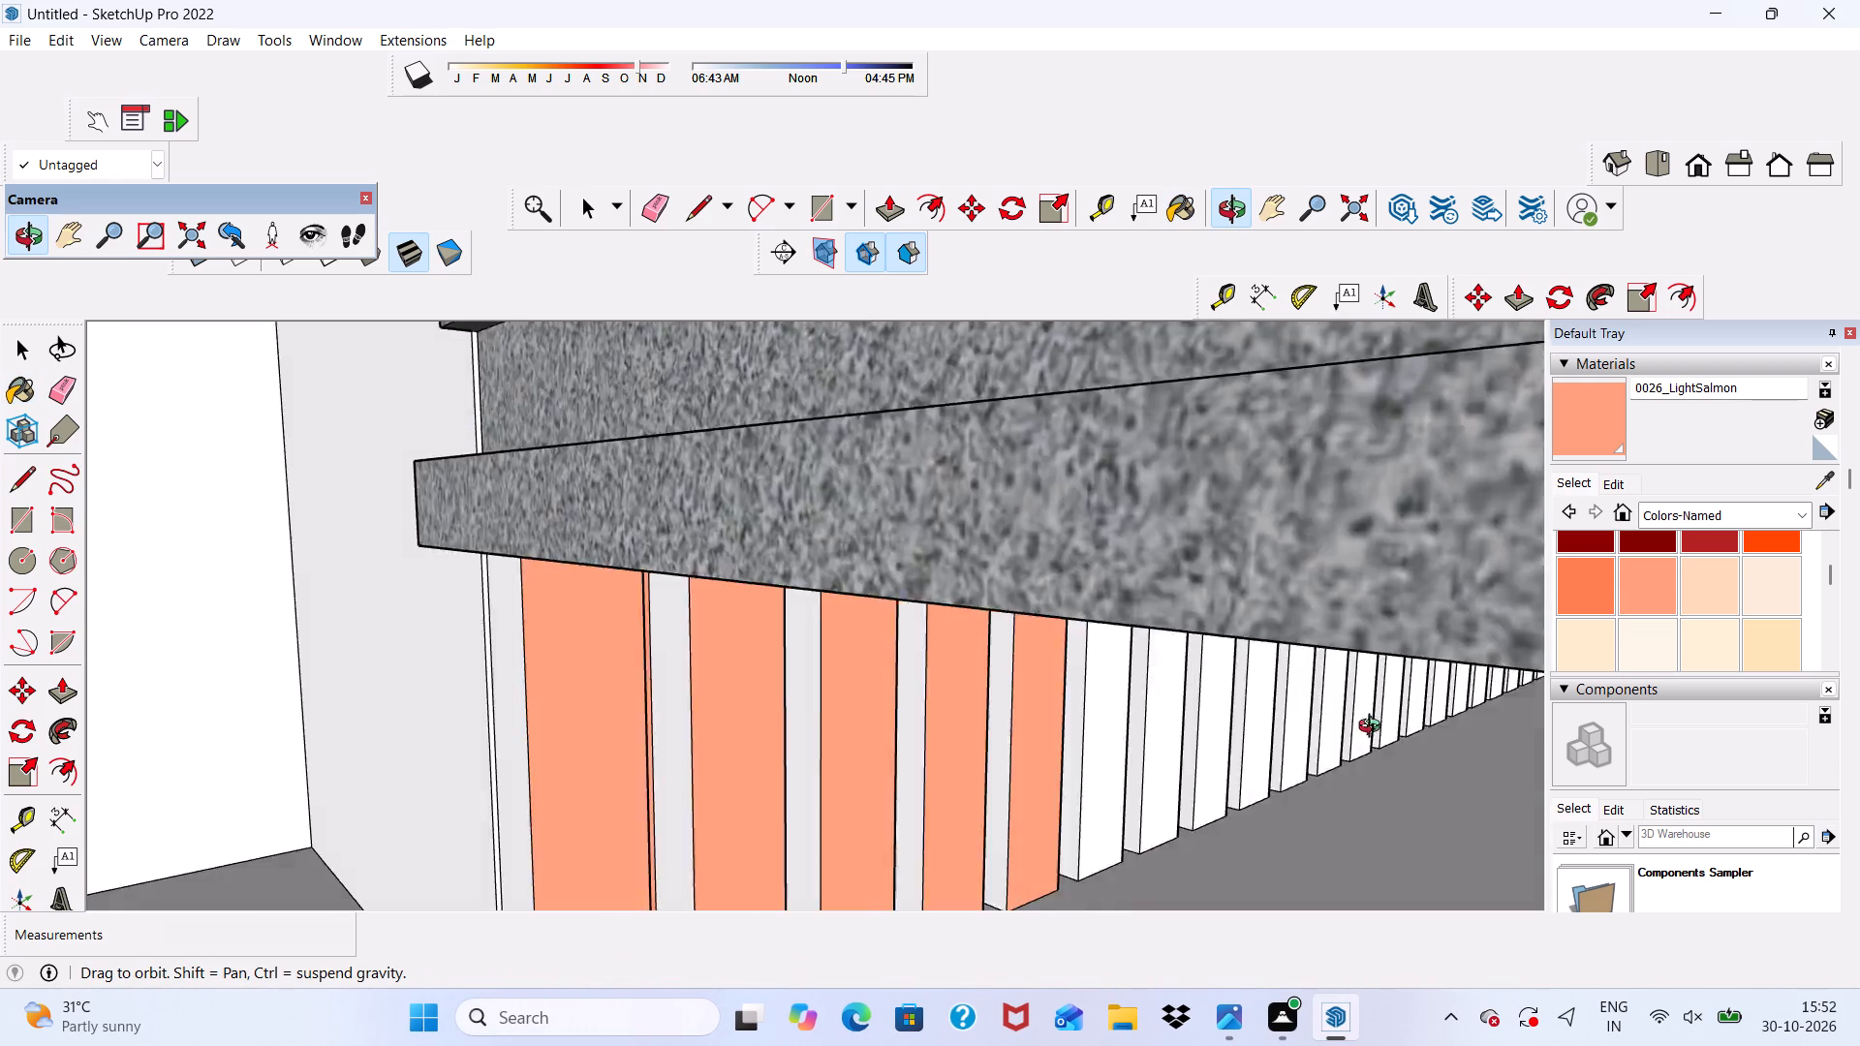
middle_drag(1374, 728, 1302, 658)
scroll(394, 727, up, 5)
click(543, 667)
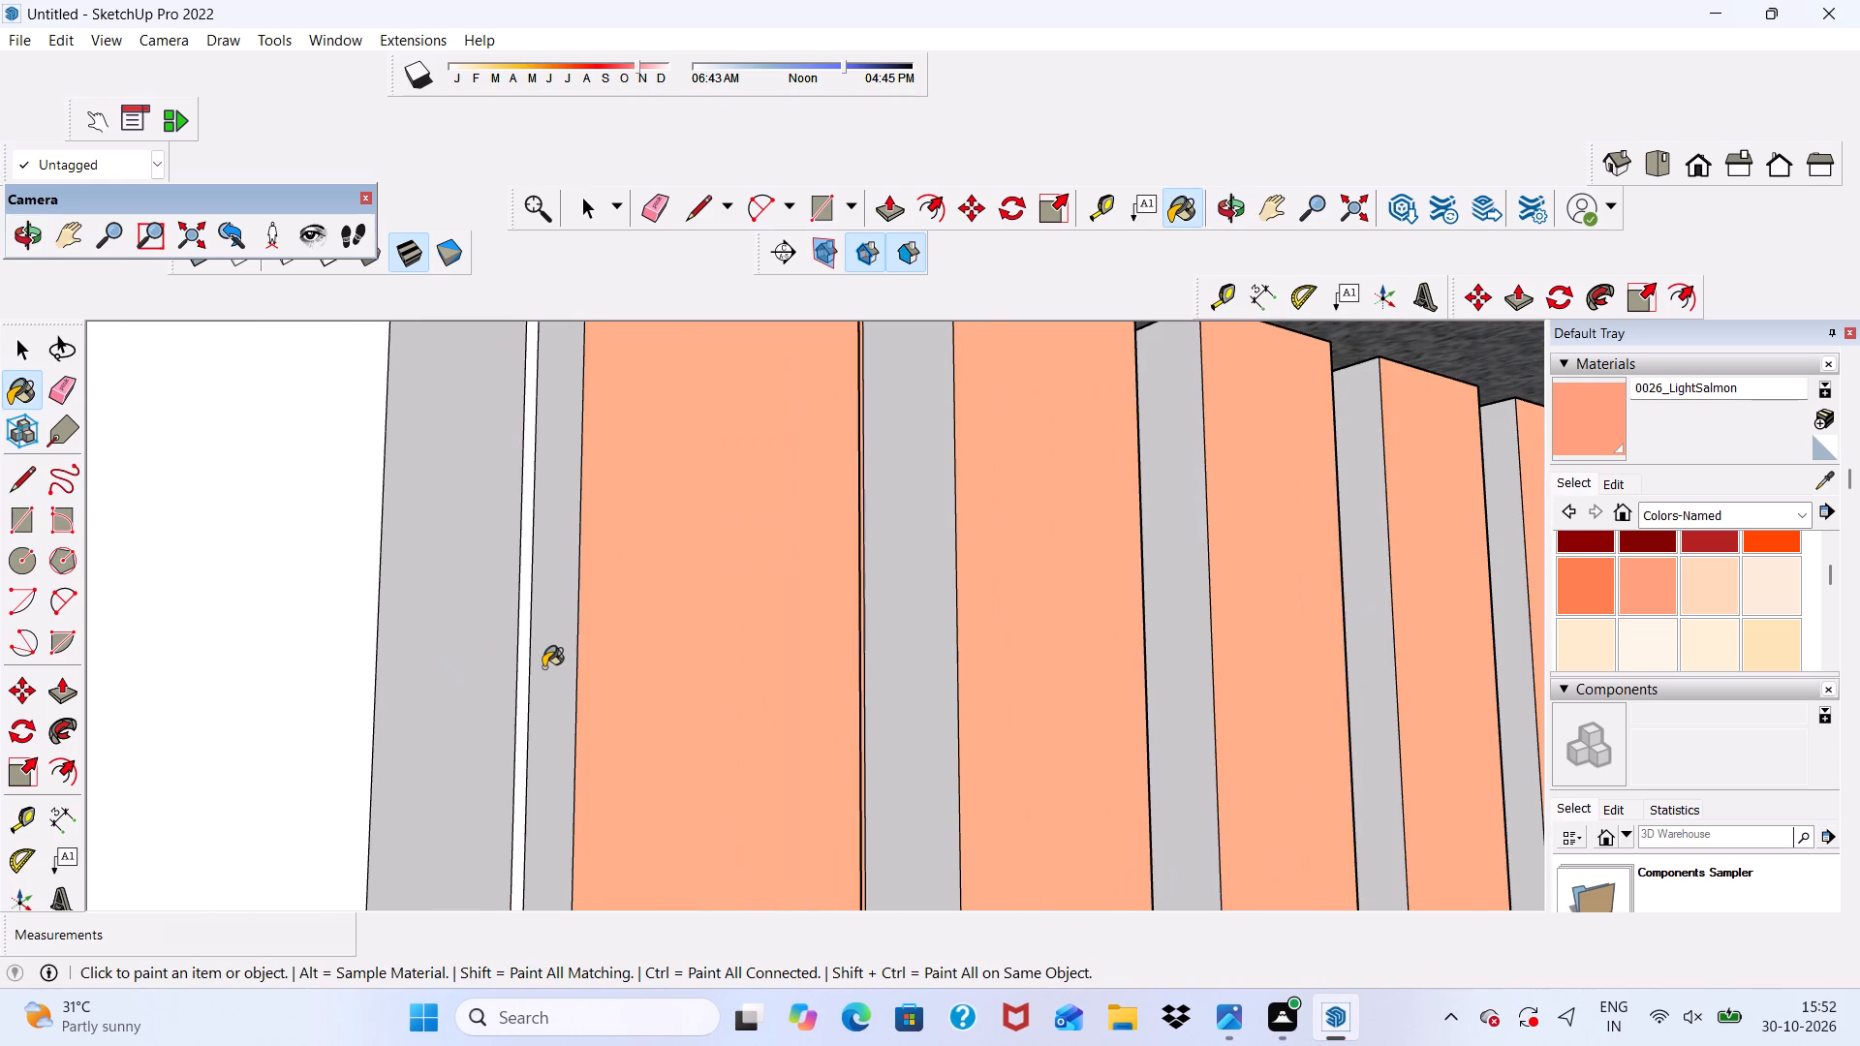
scroll(530, 669, up, 1)
click(522, 672)
scroll(522, 672, down, 3)
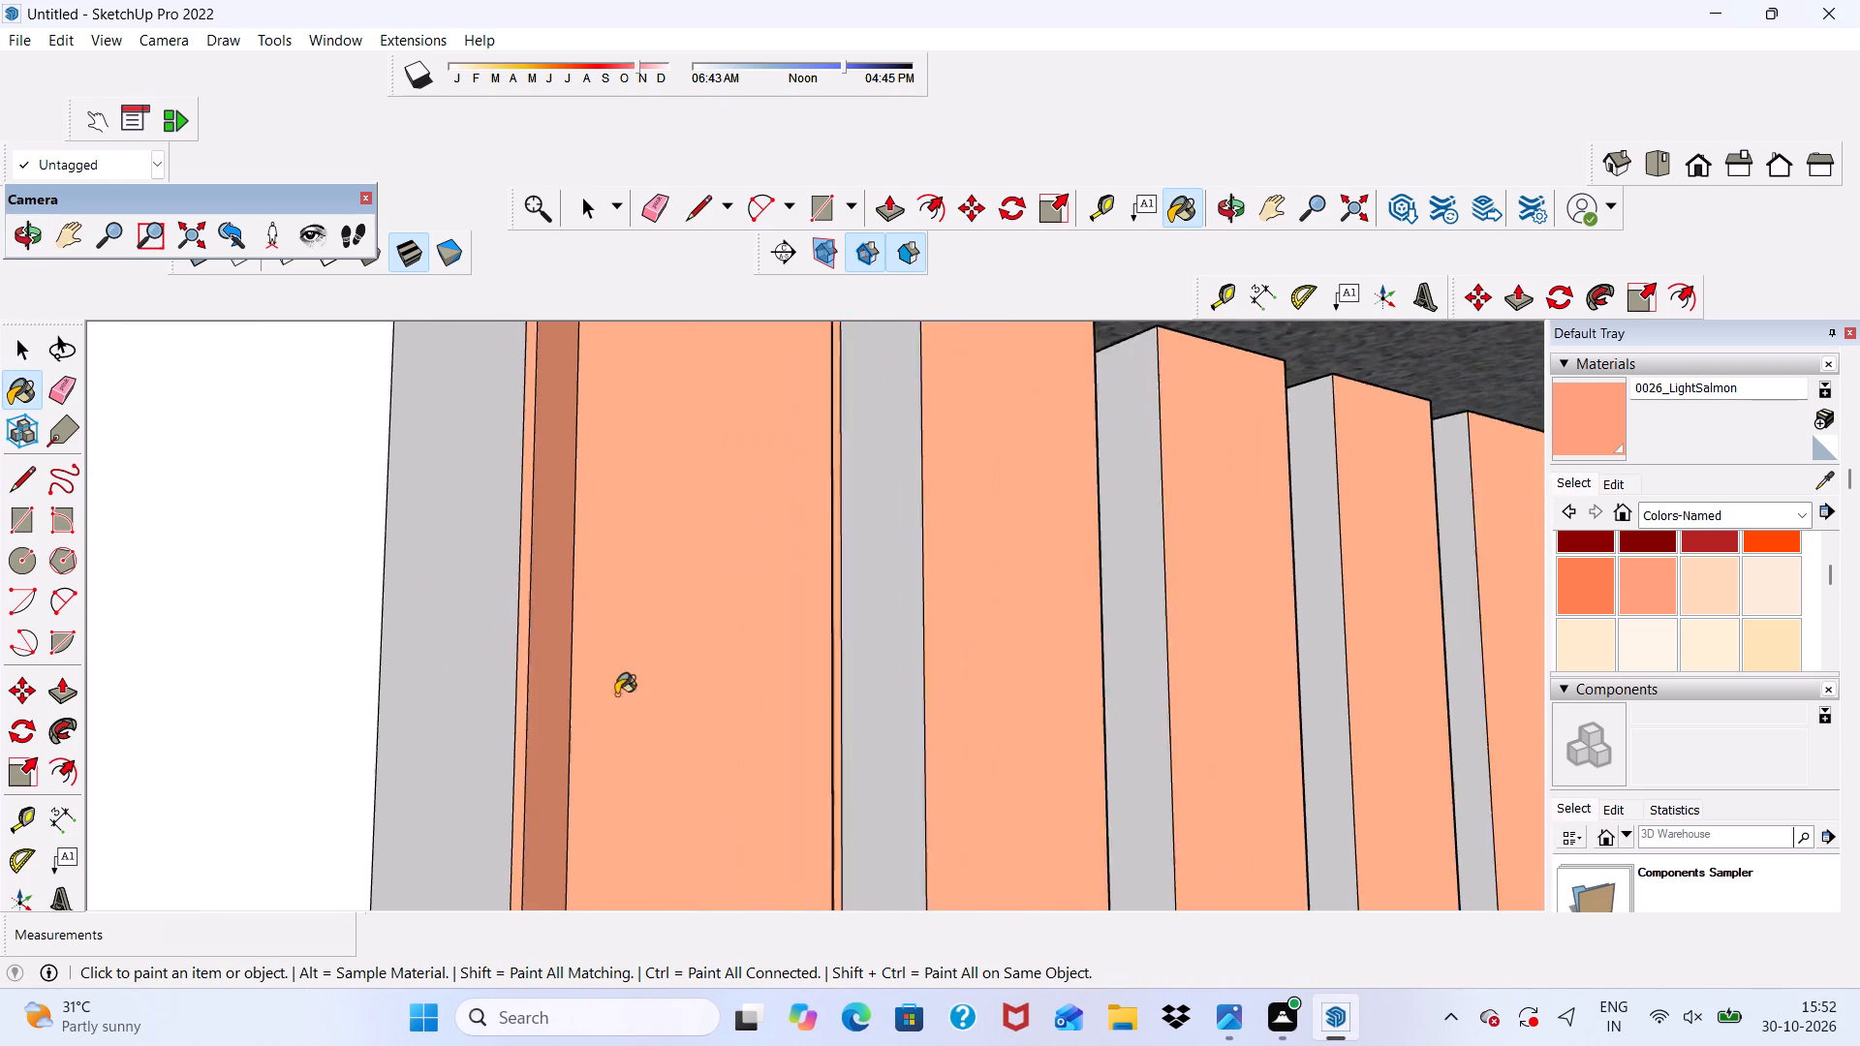
scroll(616, 694, down, 2)
click(824, 722)
click(1064, 708)
Paint the remaining visible side faces of the fourth and fifth slats with 0026_LightSalmon.
scroll(1064, 708, up, 1)
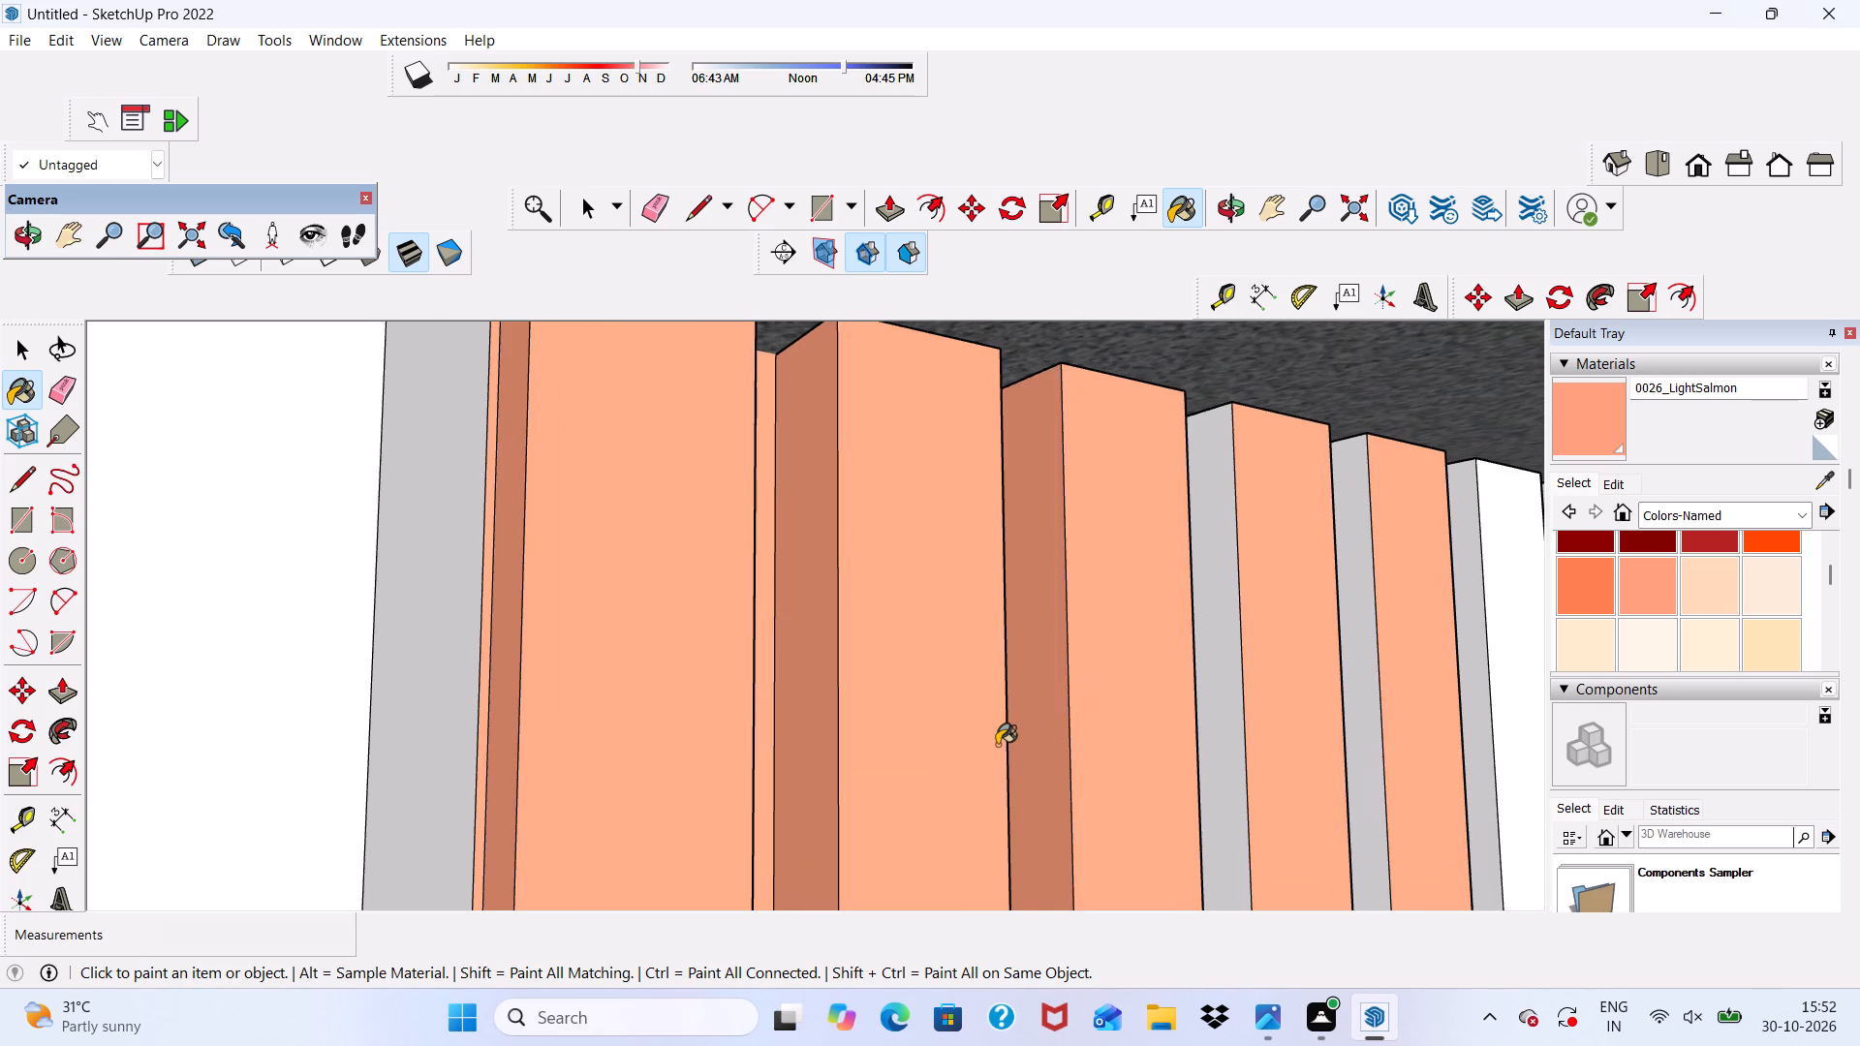
scroll(910, 664, down, 8)
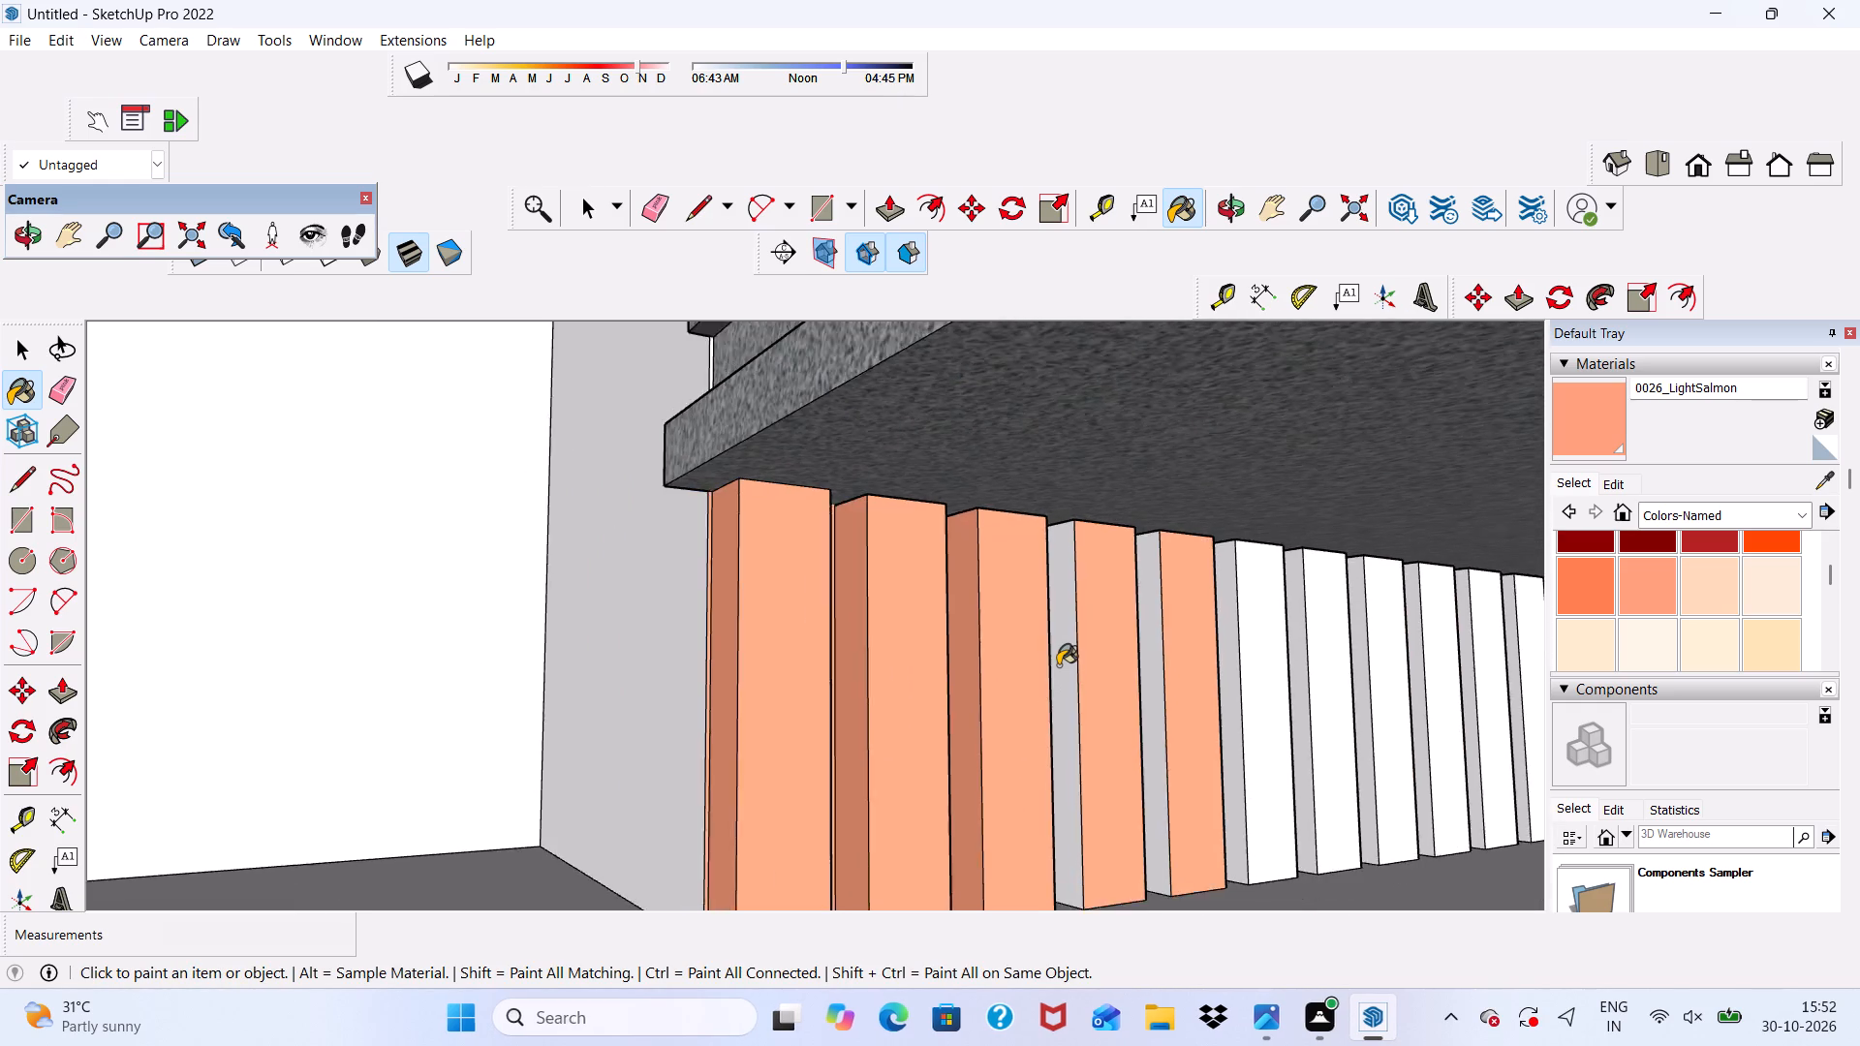
scroll(1058, 665, up, 11)
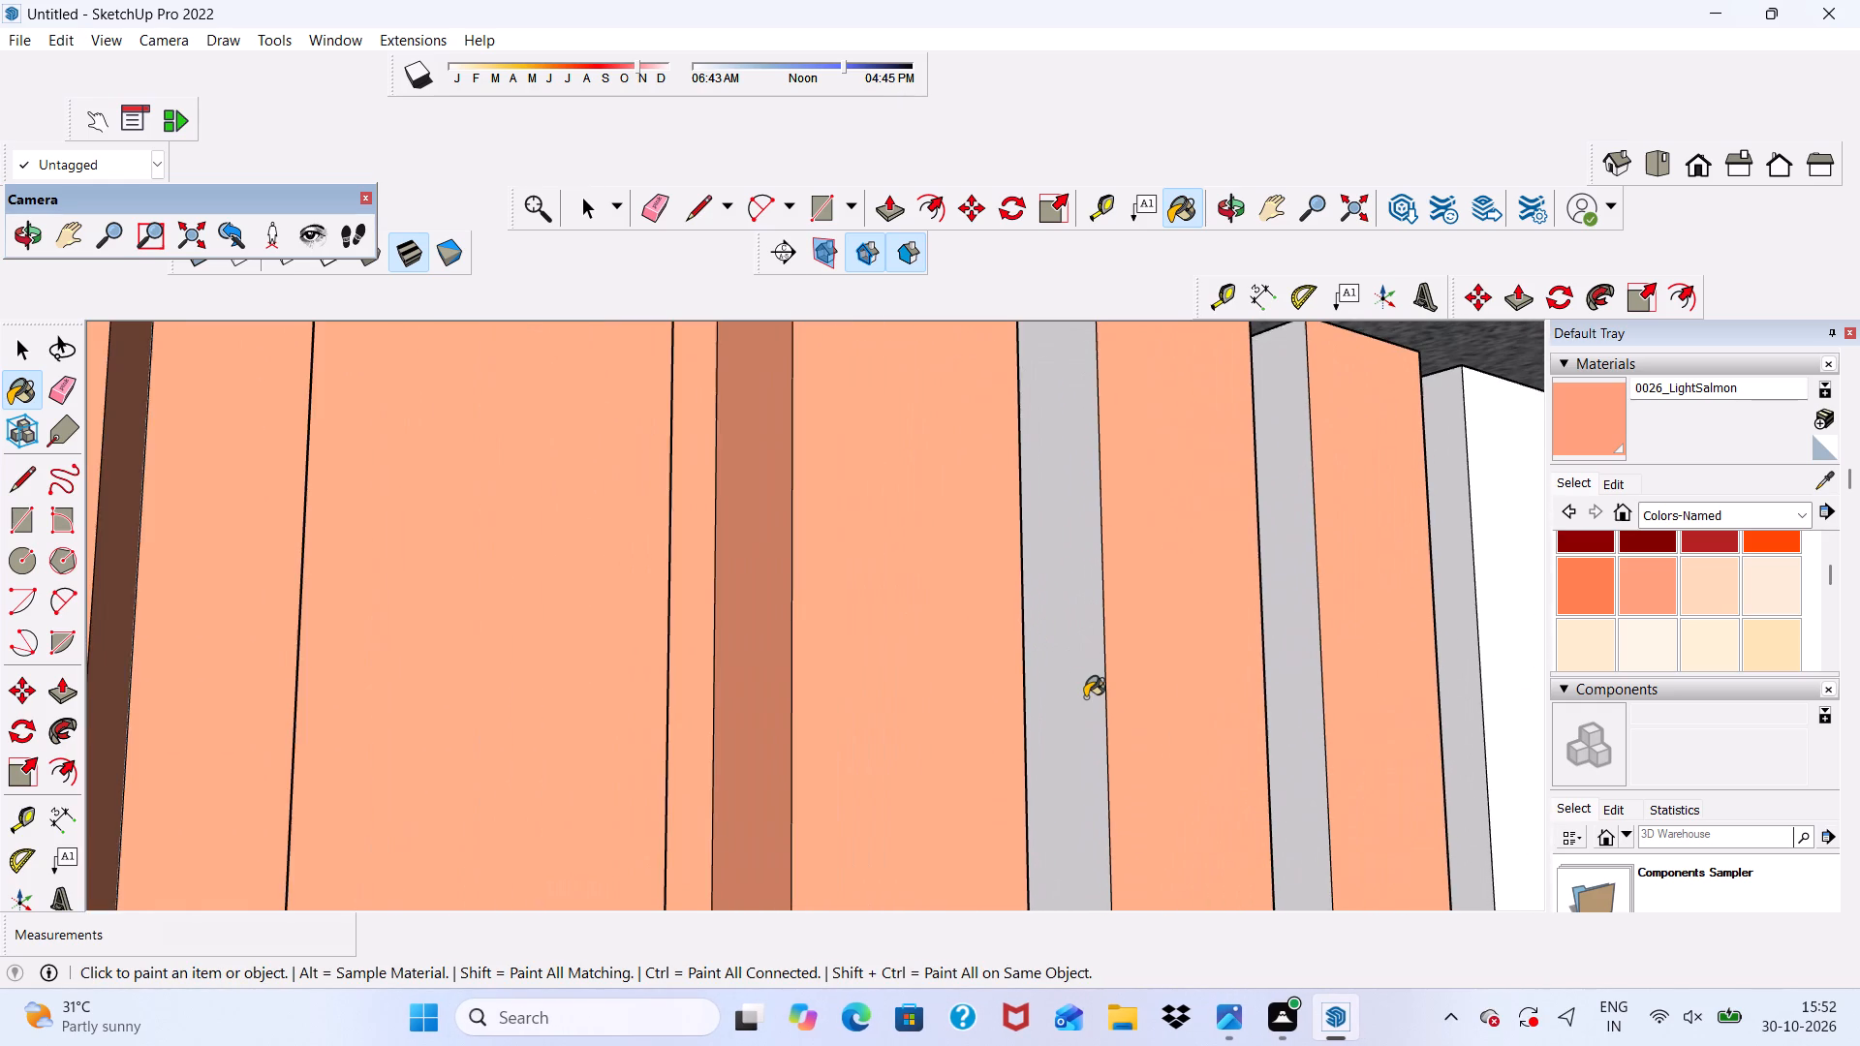
click(1085, 694)
click(1322, 738)
Paint the front and visible side faces of the sixth and seventh slats with 0026_LightSalmon.
scroll(992, 657, down, 5)
scroll(837, 665, down, 4)
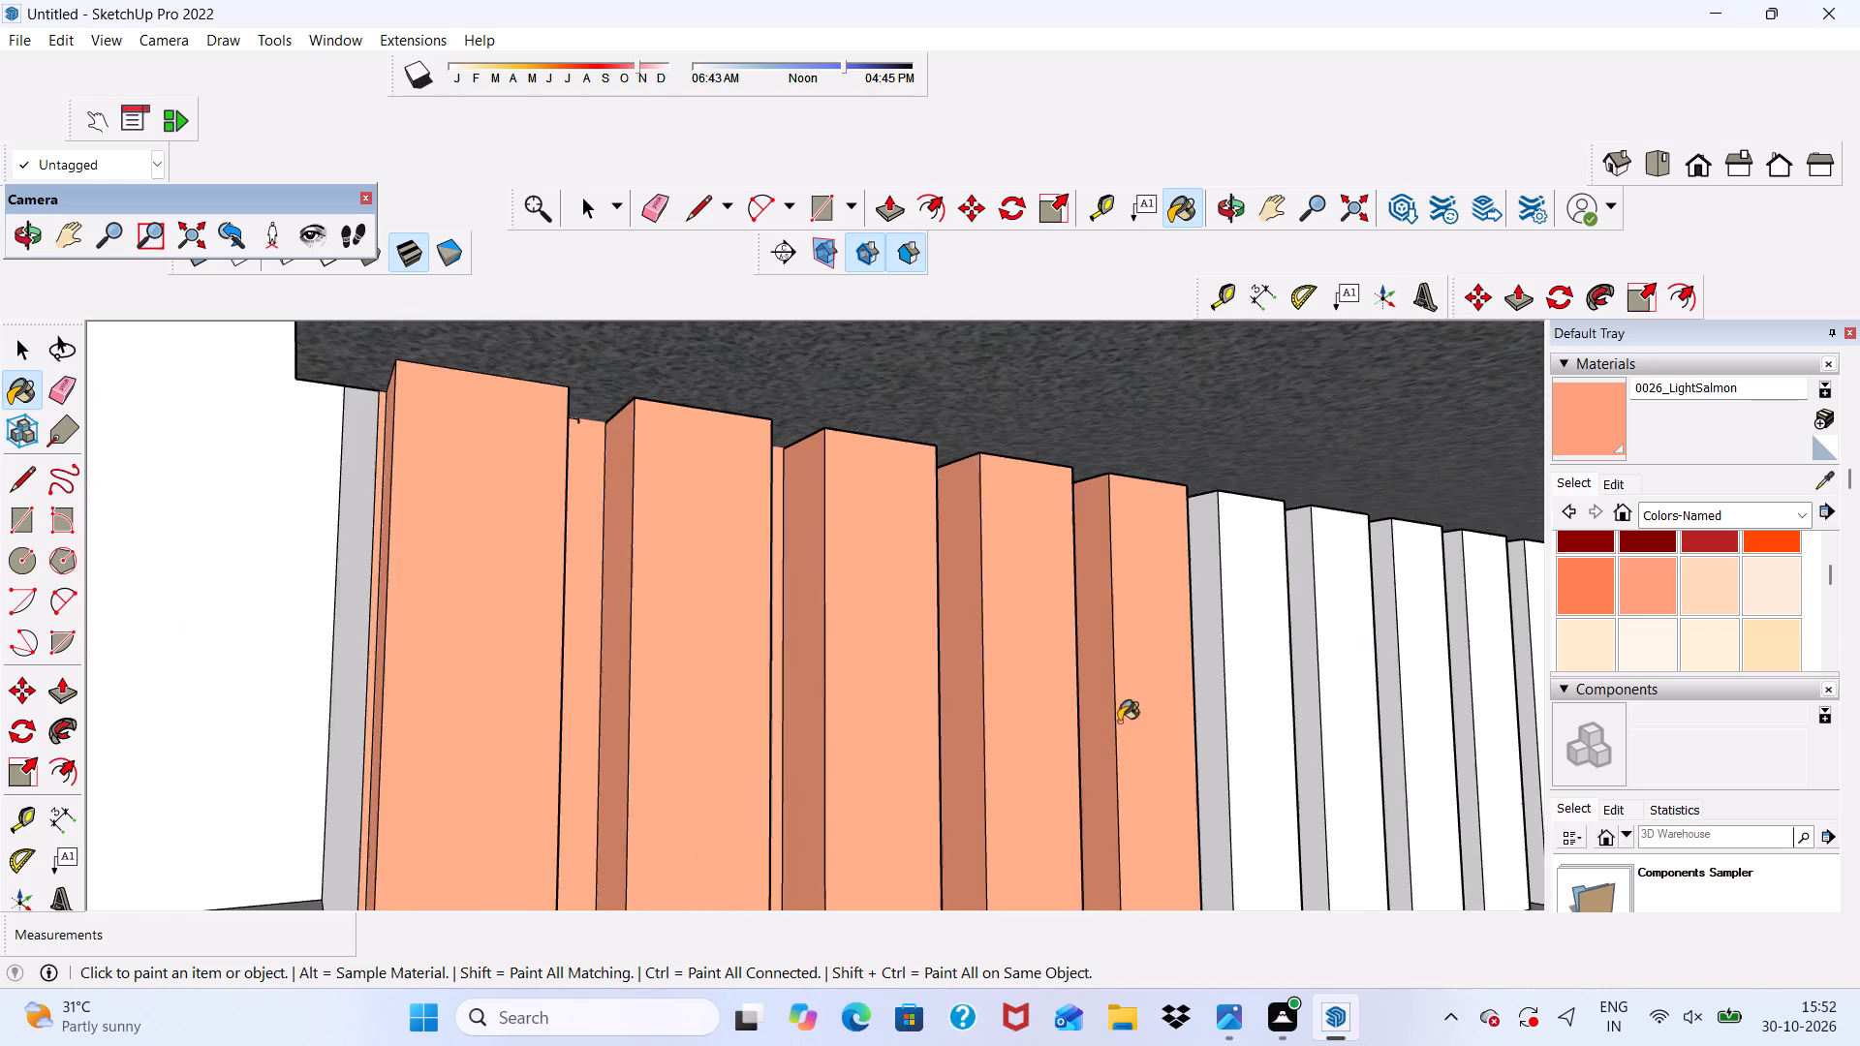
scroll(1258, 692, up, 5)
click(1189, 665)
click(1219, 661)
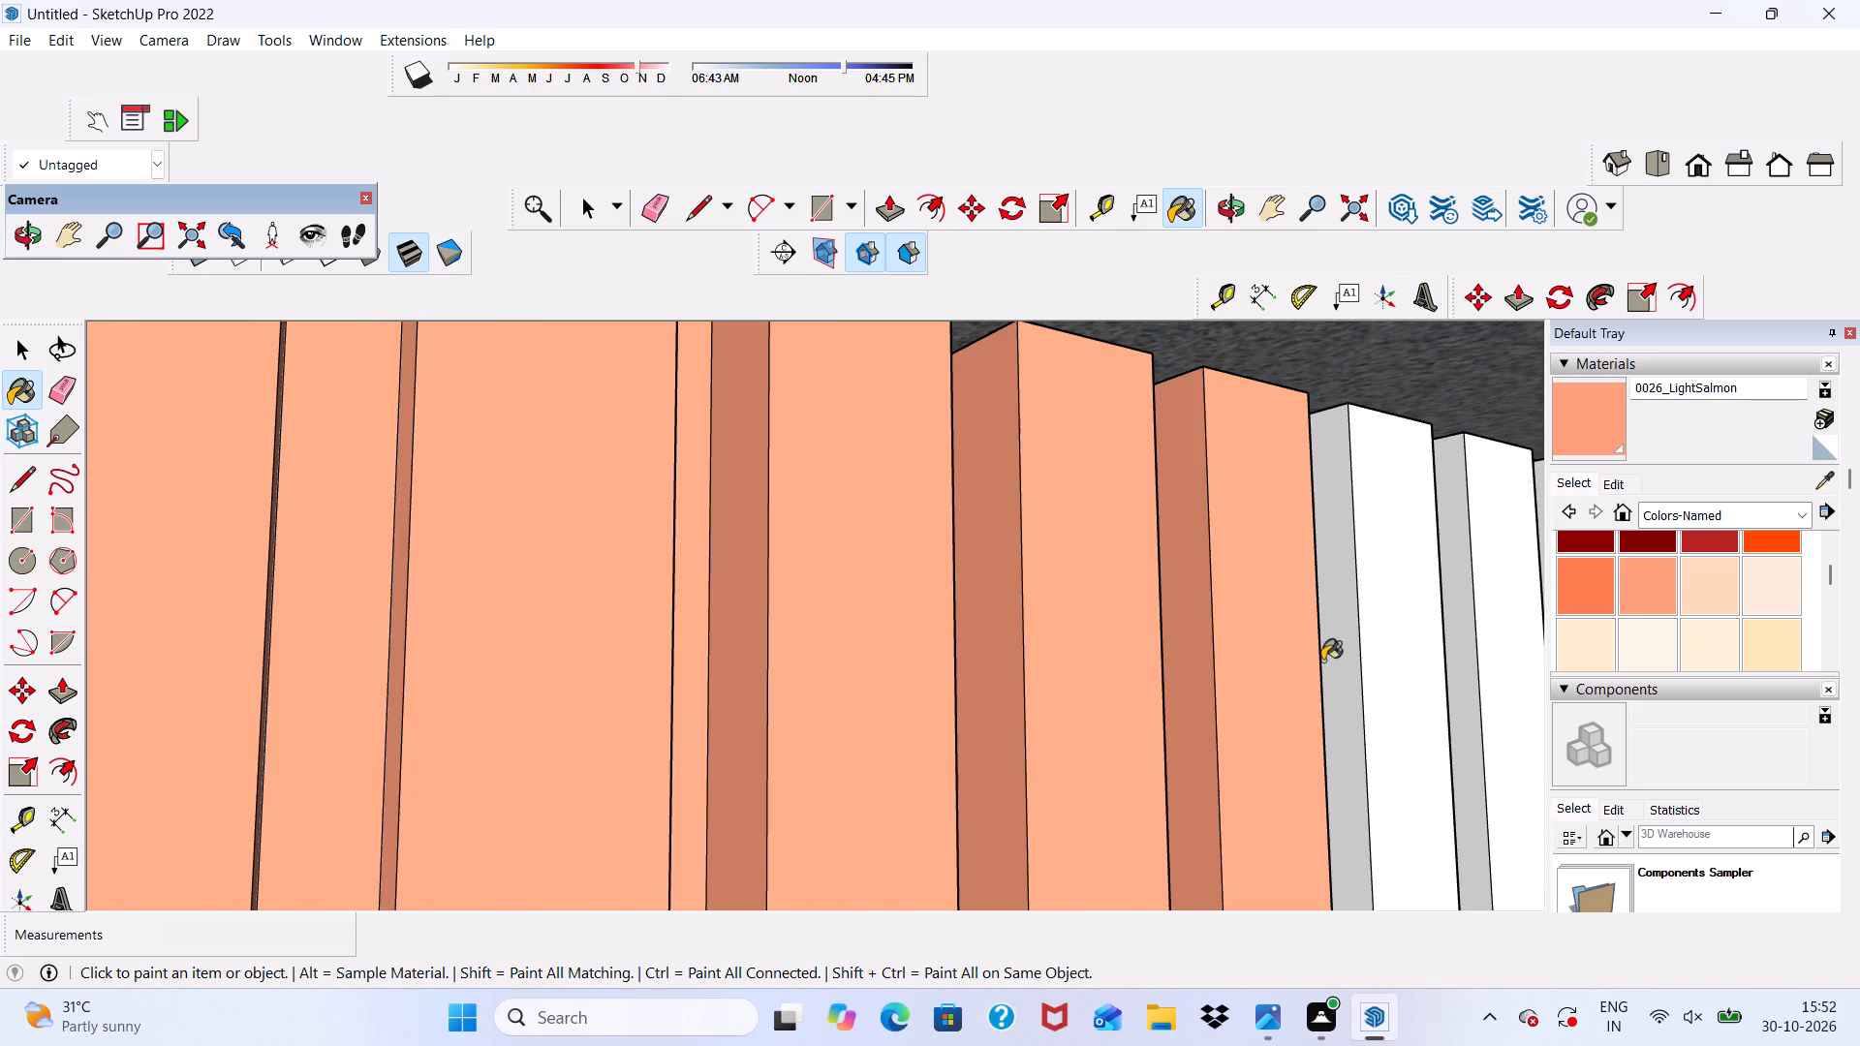
click(1323, 661)
click(1383, 676)
Paint the front and visible side faces of the eighth, ninth and tenth slats with 0026_LightSalmon.
scroll(1197, 606, down, 5)
scroll(963, 585, down, 5)
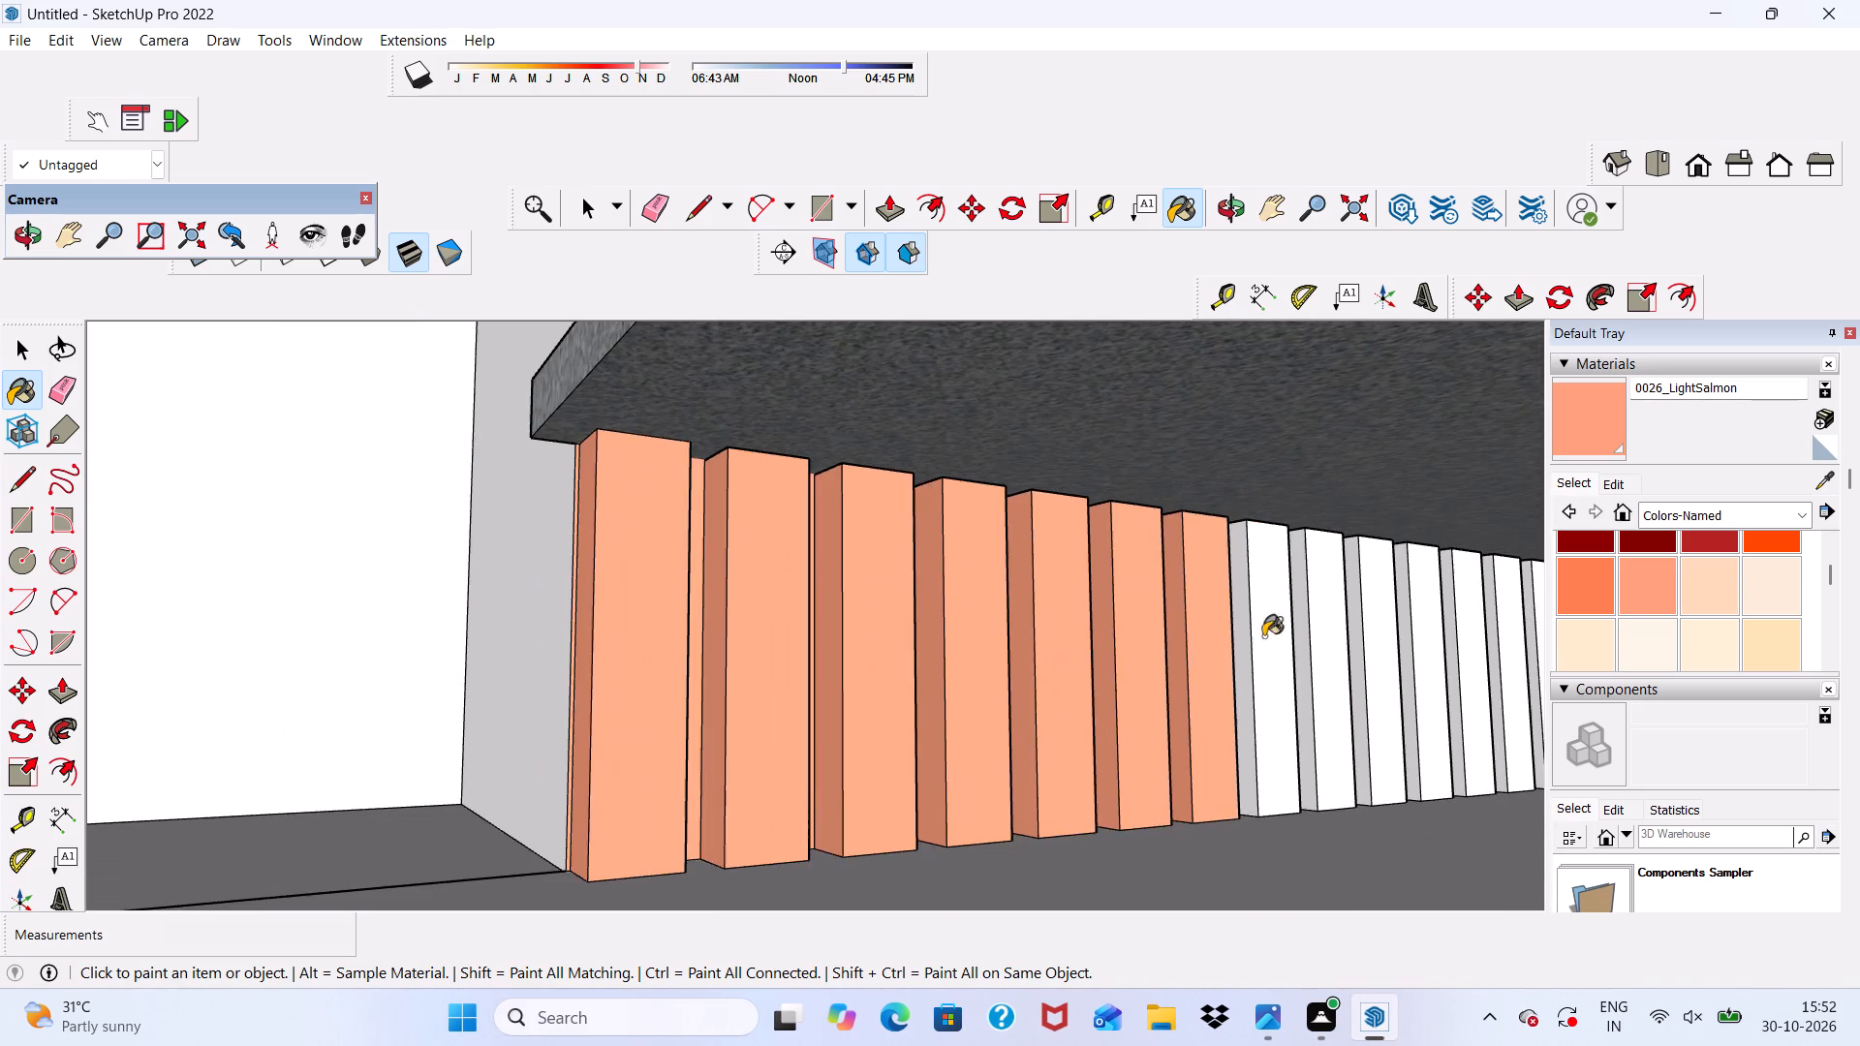
scroll(1304, 622, up, 5)
click(1193, 605)
click(1238, 605)
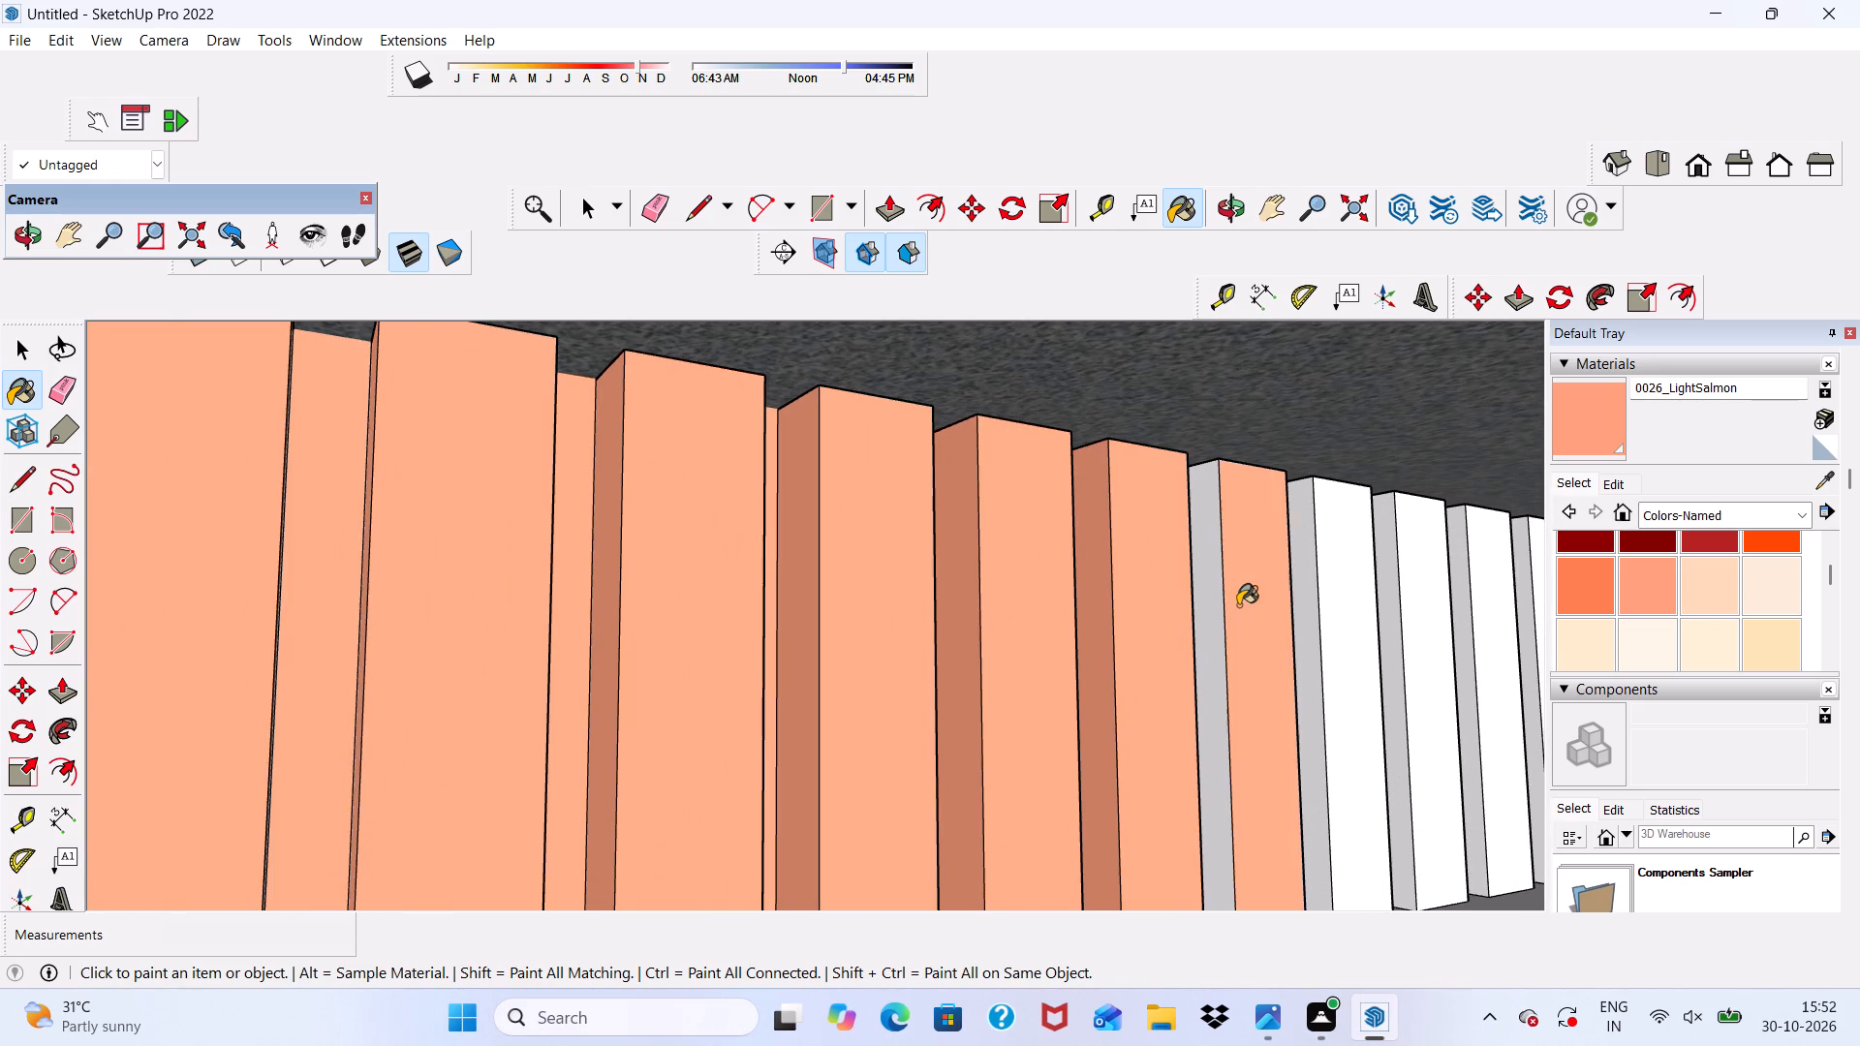
scroll(1238, 605, up, 3)
click(1213, 604)
click(1334, 586)
click(1384, 610)
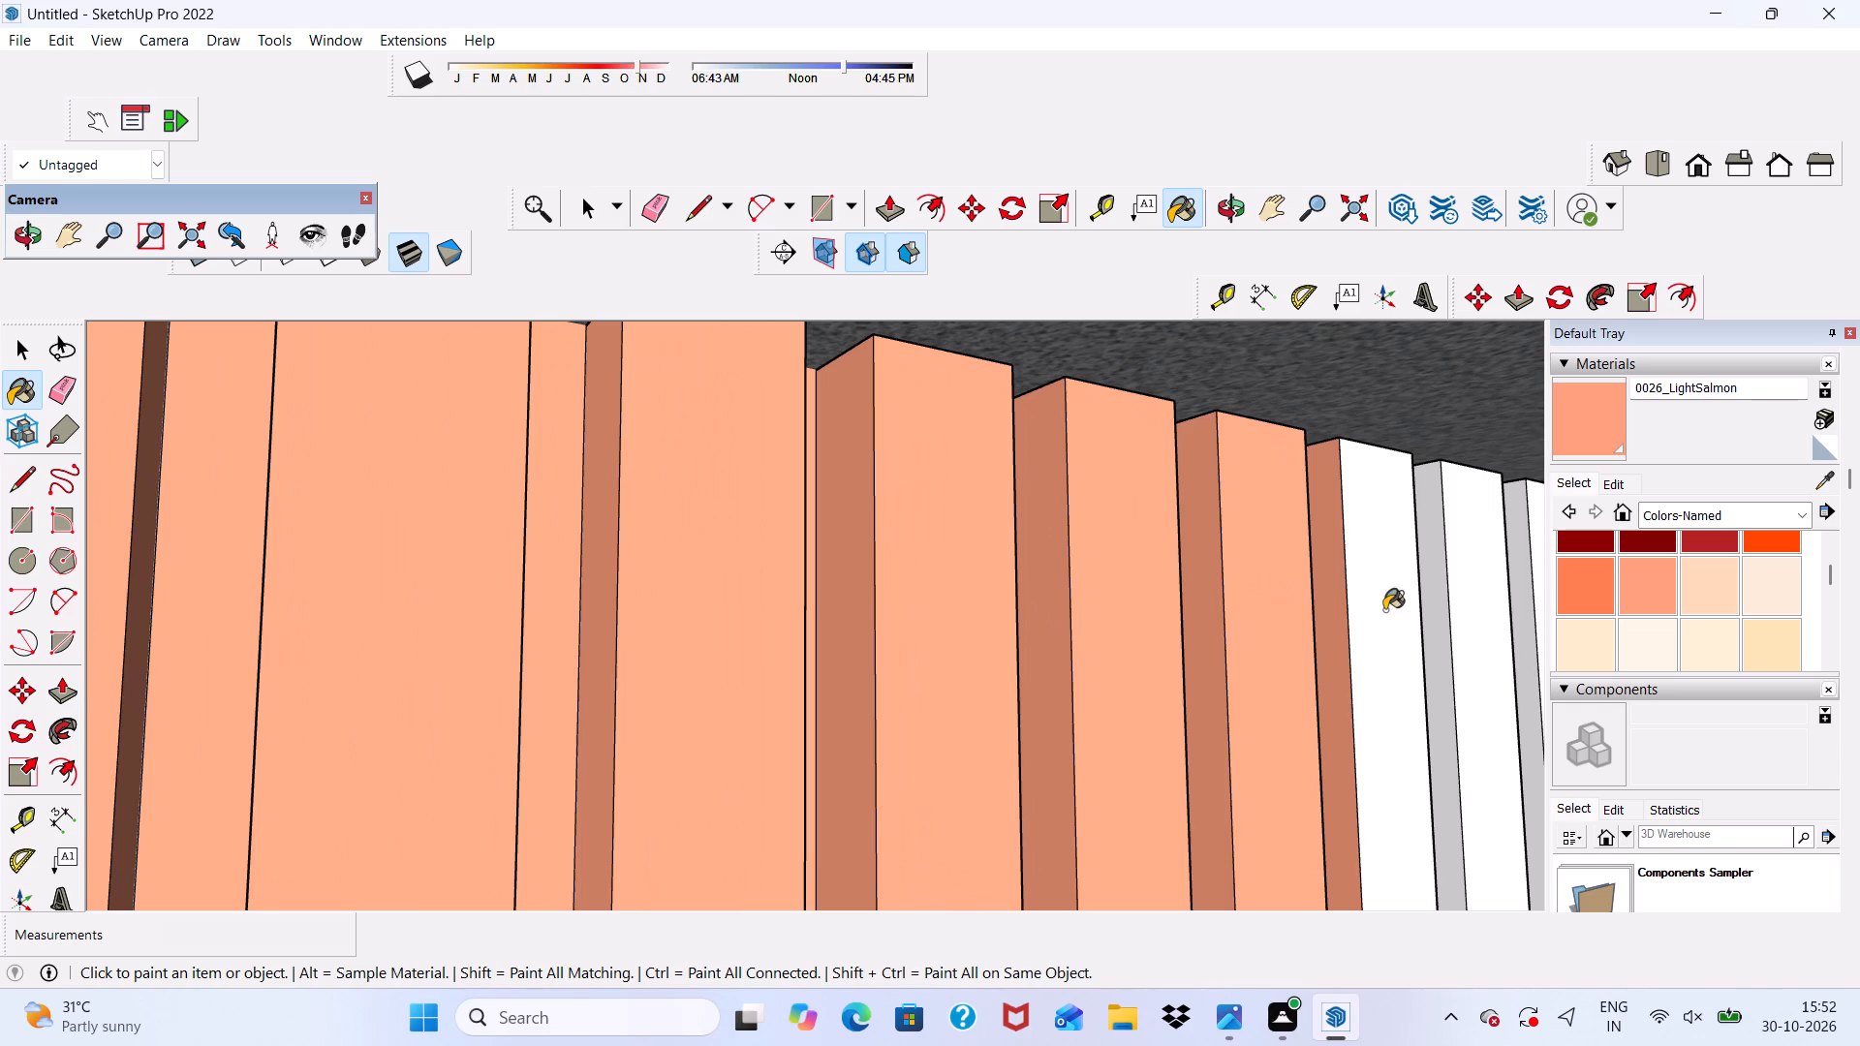
click(1433, 626)
click(1453, 625)
Paint the front and visible side faces of the eleventh to fourteenth slats with 0026_LightSalmon.
scroll(1388, 600, down, 6)
scroll(606, 622, down, 6)
scroll(1195, 633, up, 6)
click(1200, 631)
click(1225, 623)
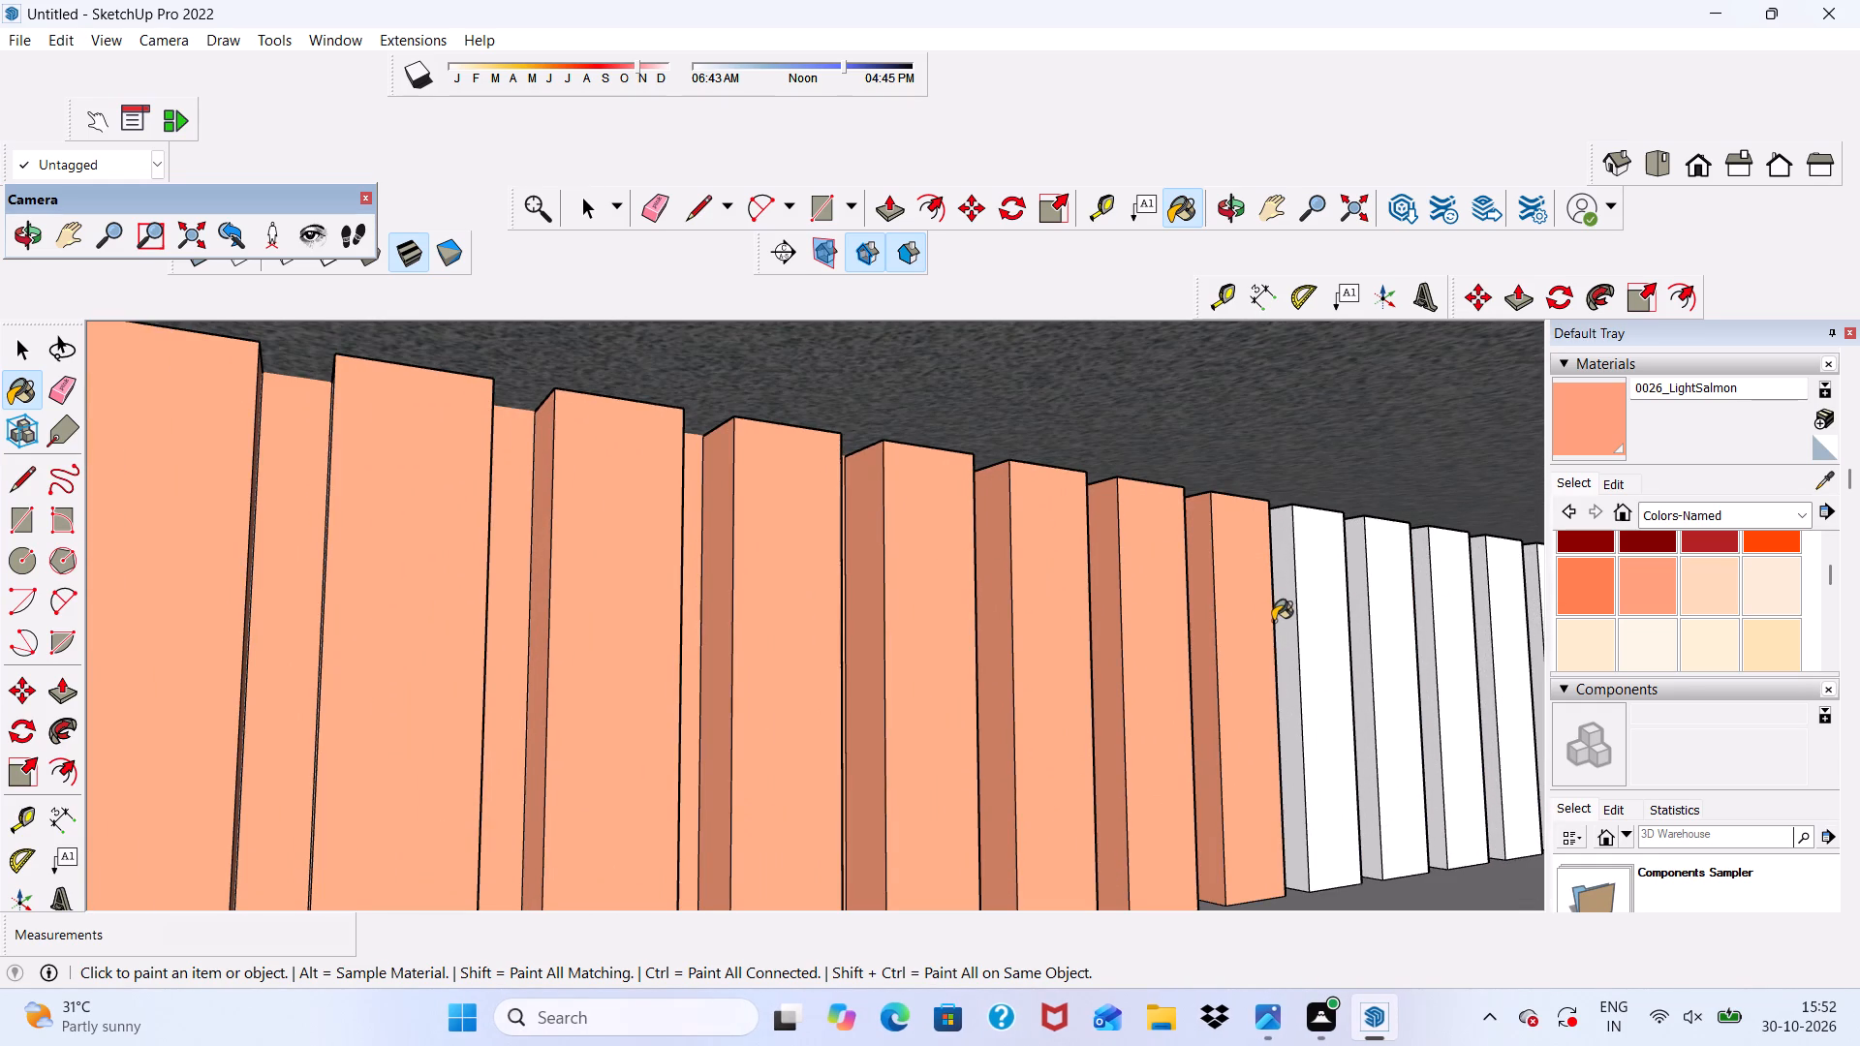
click(1273, 621)
click(1300, 617)
click(1366, 598)
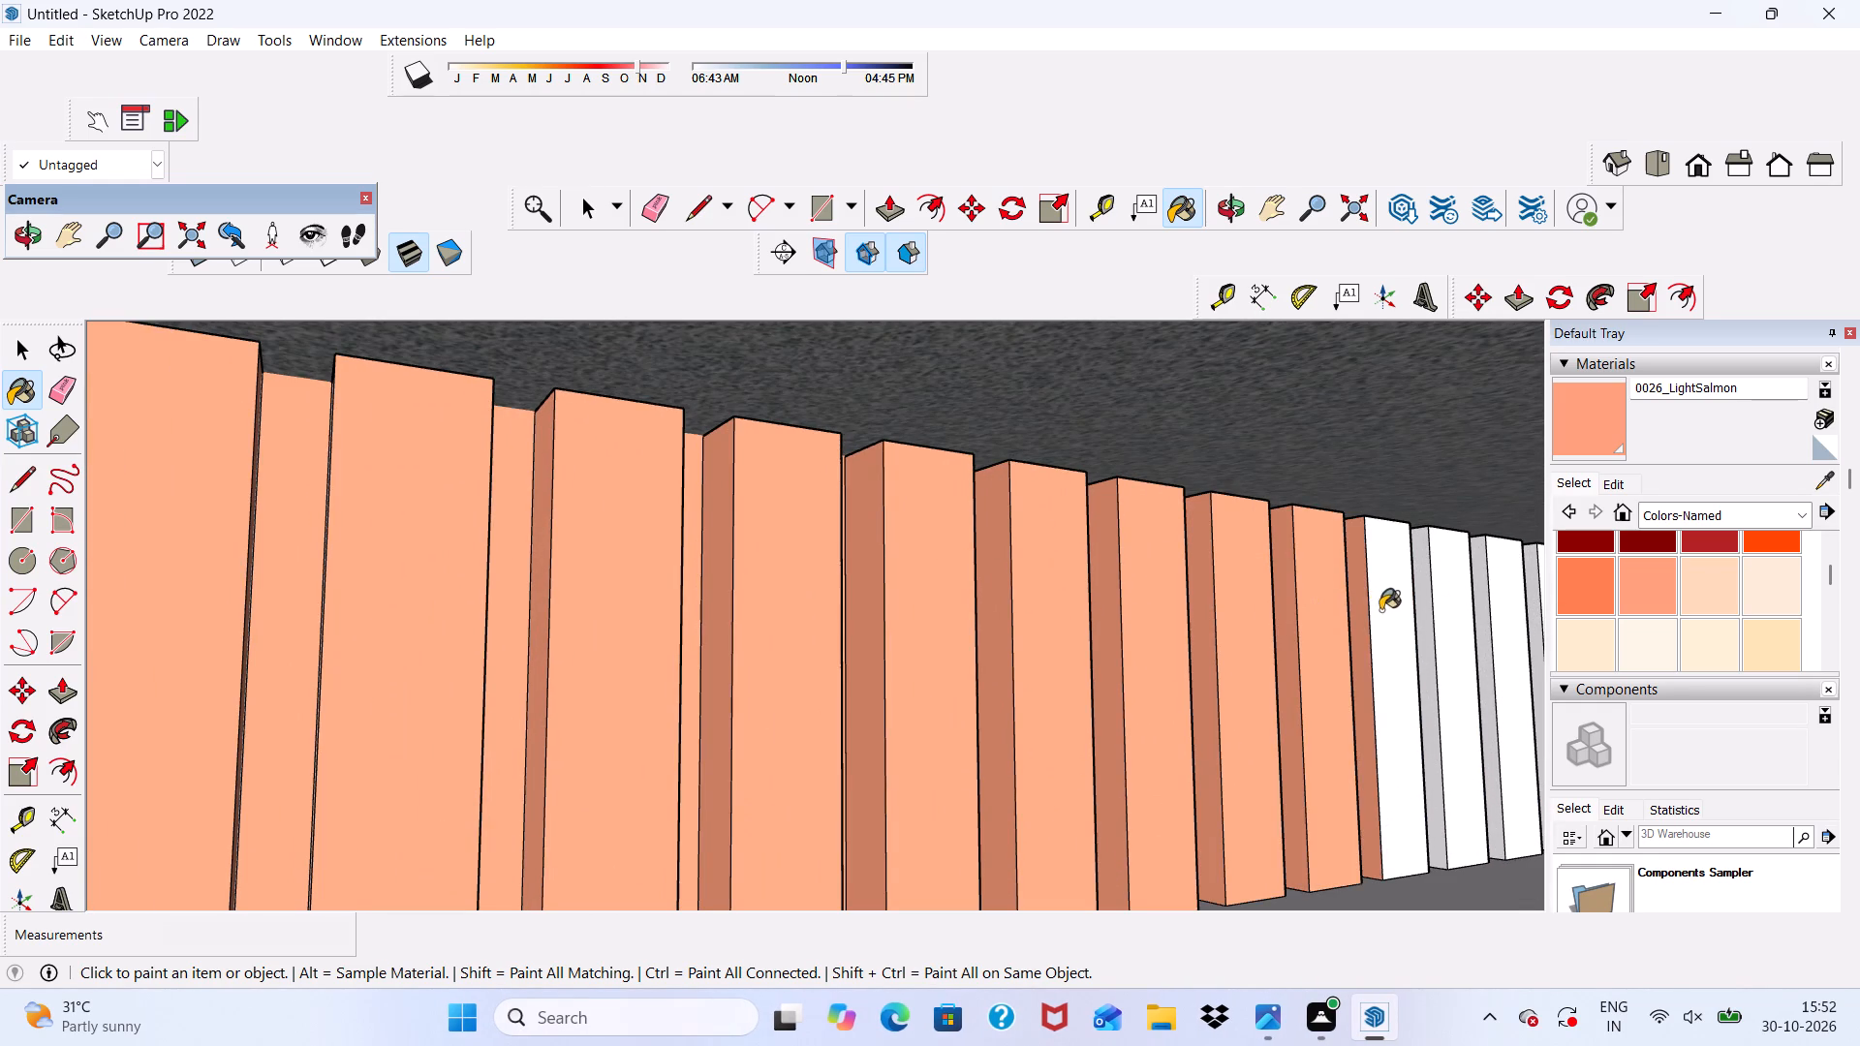
click(1380, 610)
click(1418, 622)
click(1442, 636)
scroll(1243, 603, down, 5)
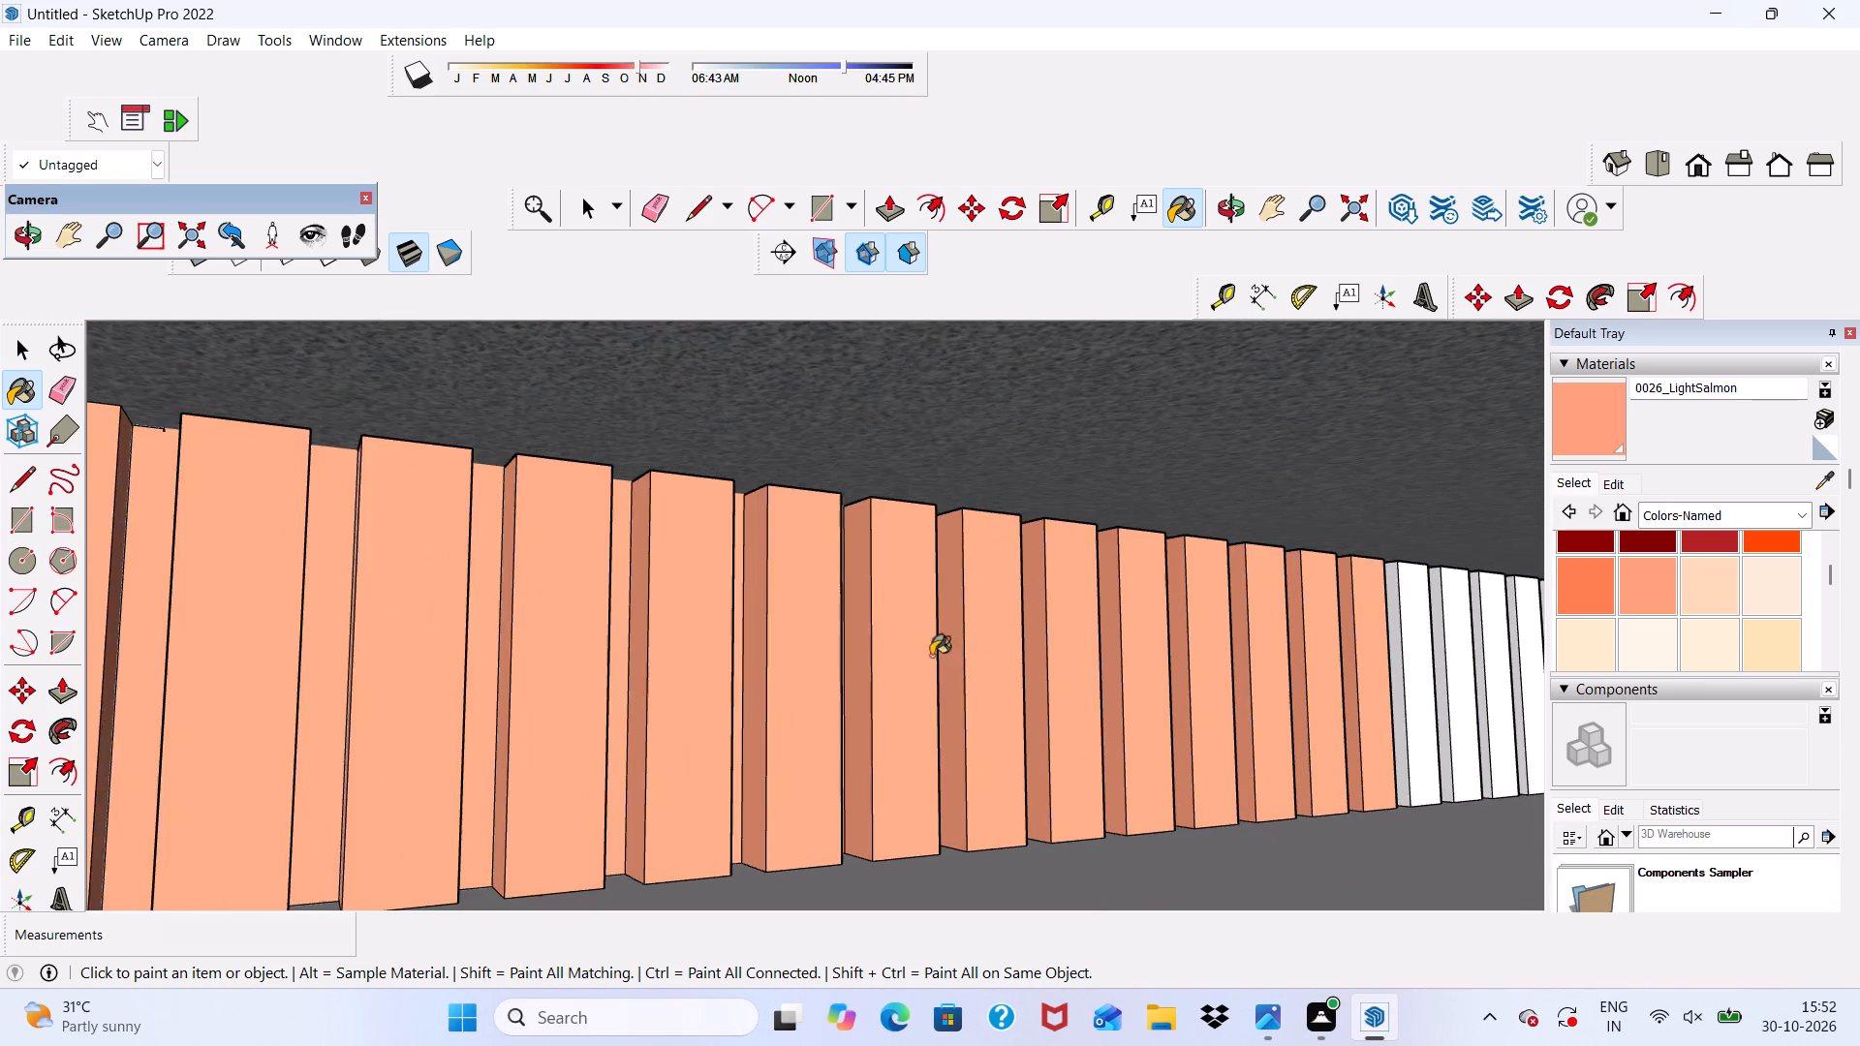
Paint the front and visible side faces of the fifteenth to eighteenth slats with 0026_LightSalmon.
scroll(479, 668, down, 10)
scroll(1025, 572, down, 3)
scroll(1230, 572, up, 10)
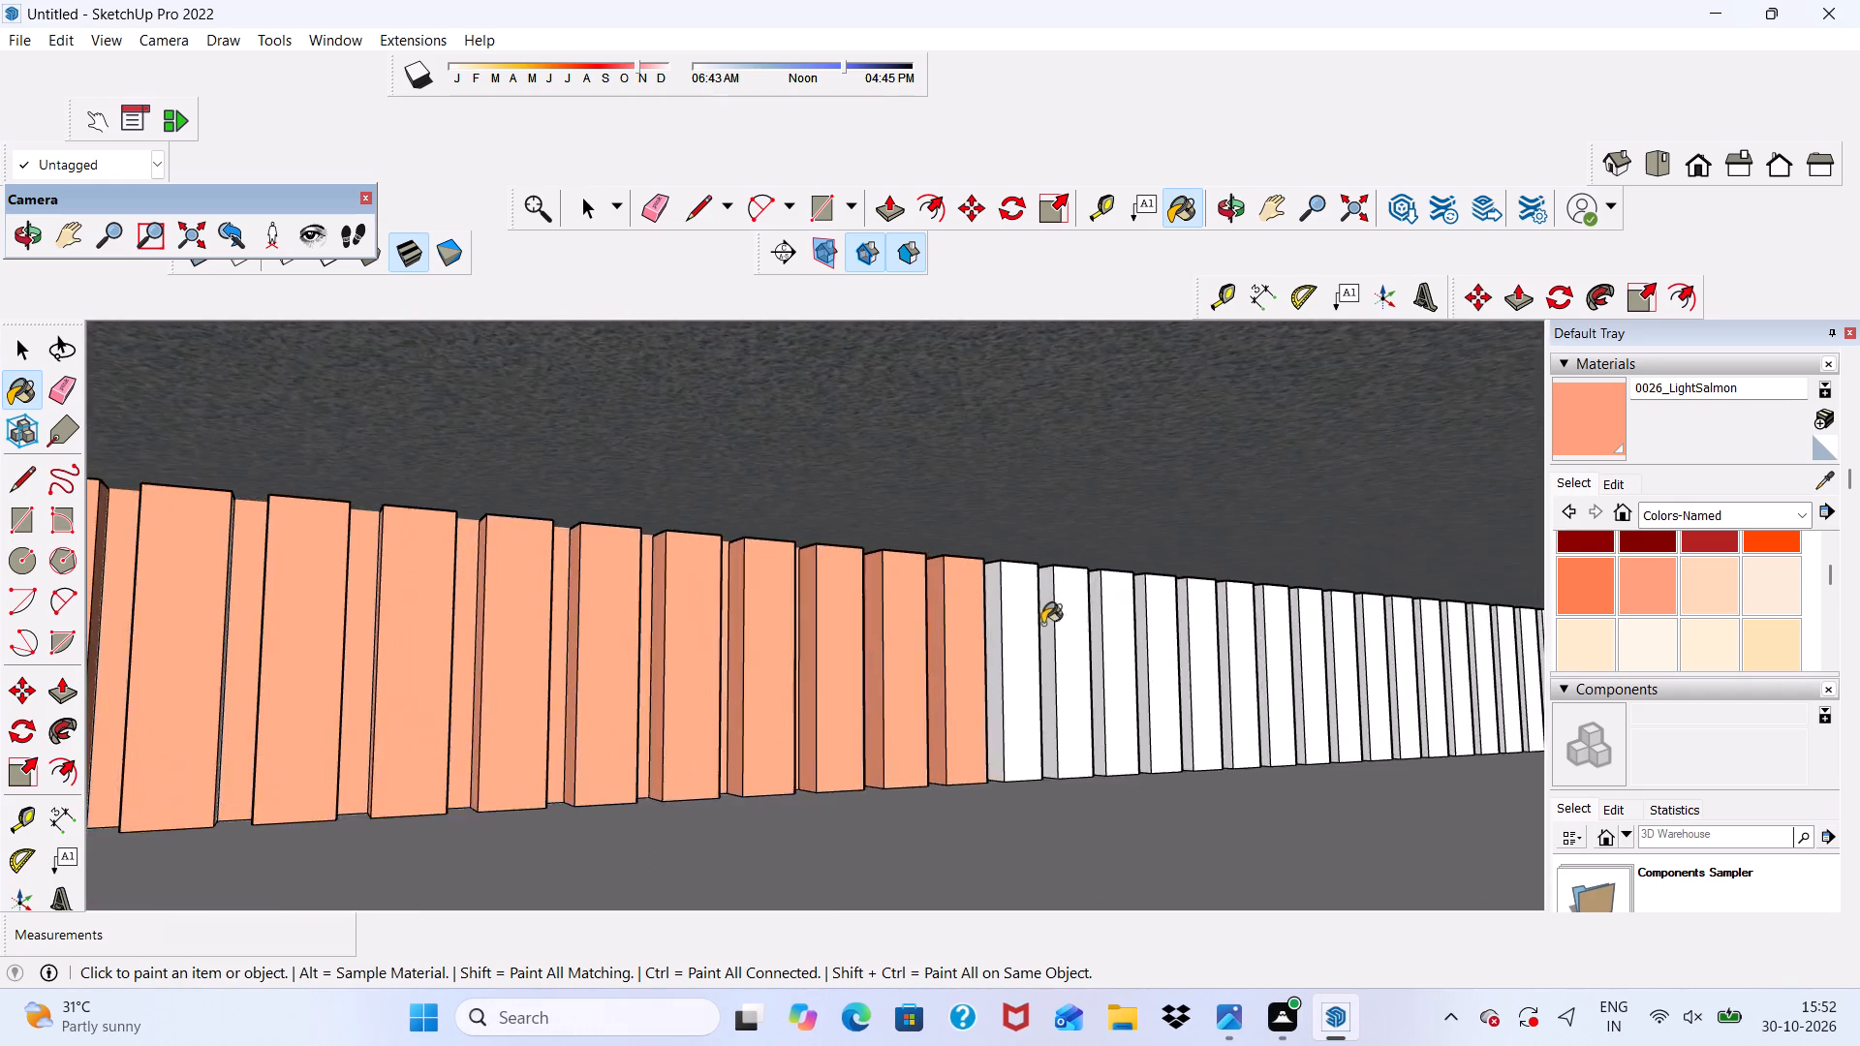
scroll(1042, 624, up, 8)
click(951, 600)
click(1006, 622)
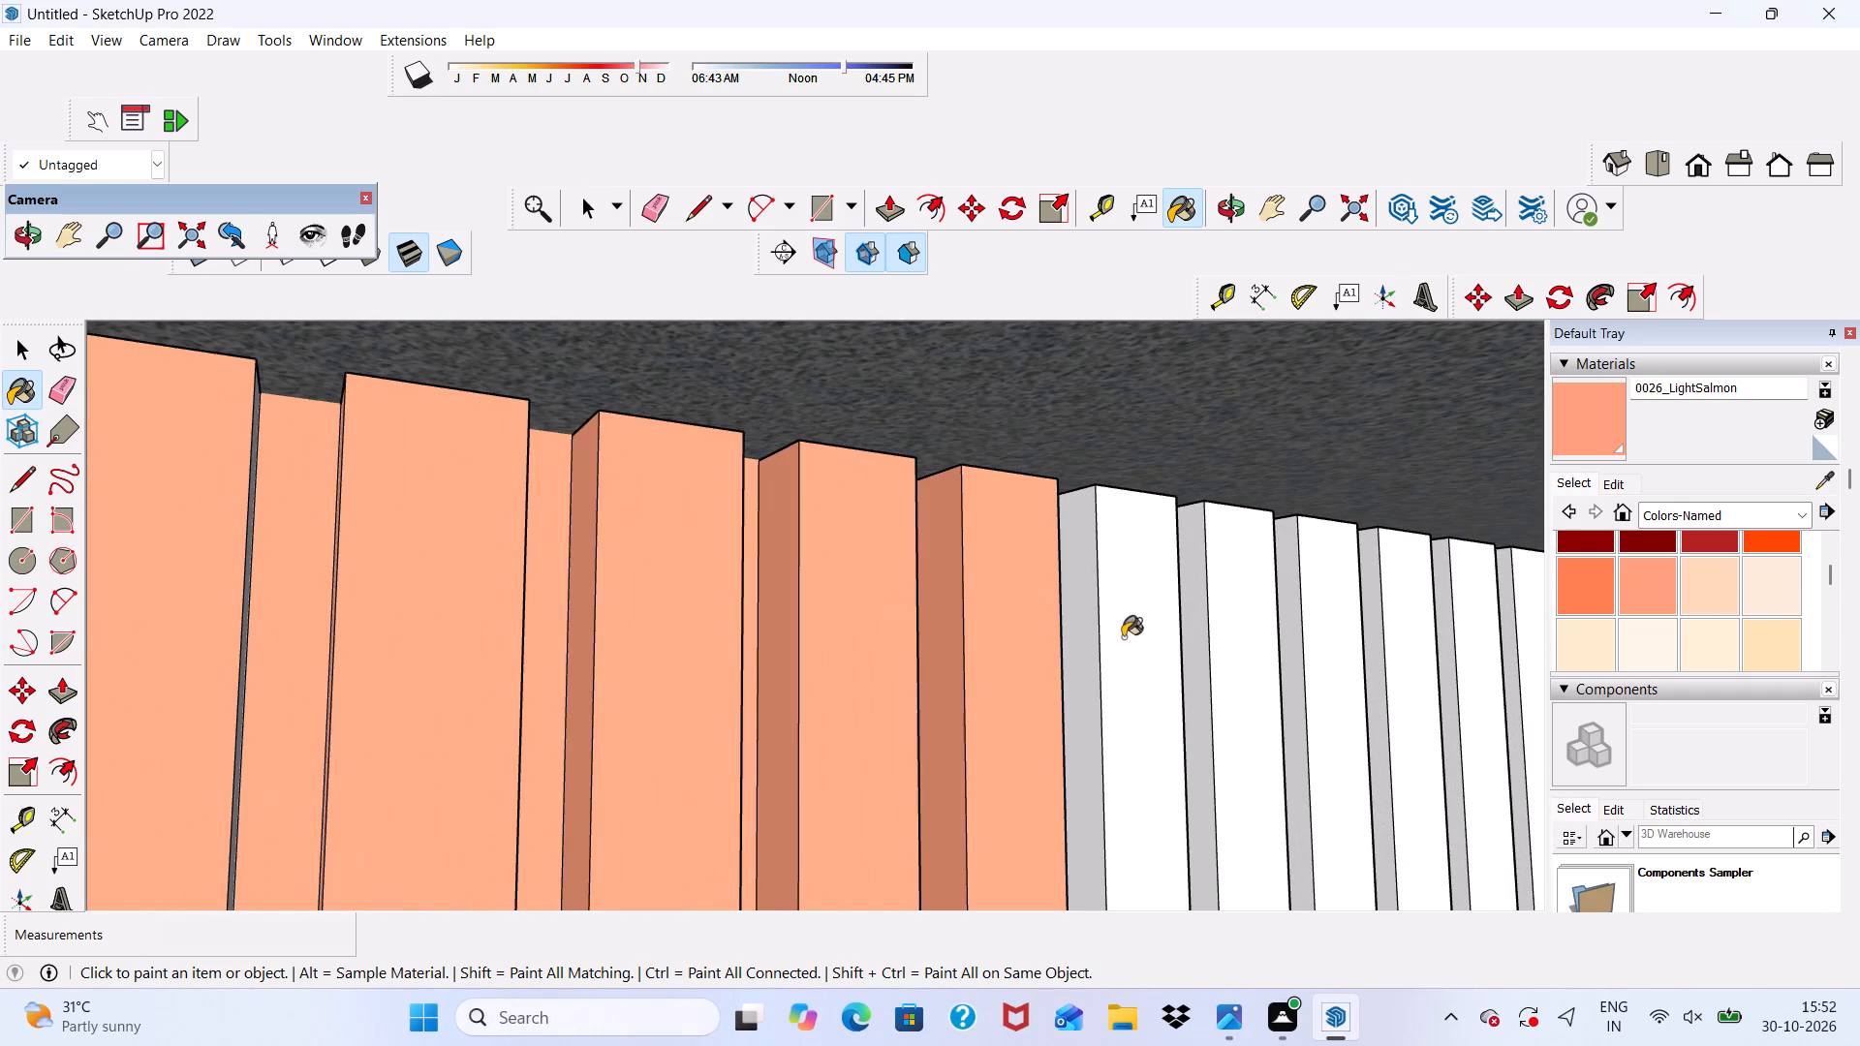
click(1073, 662)
click(1143, 688)
click(1203, 735)
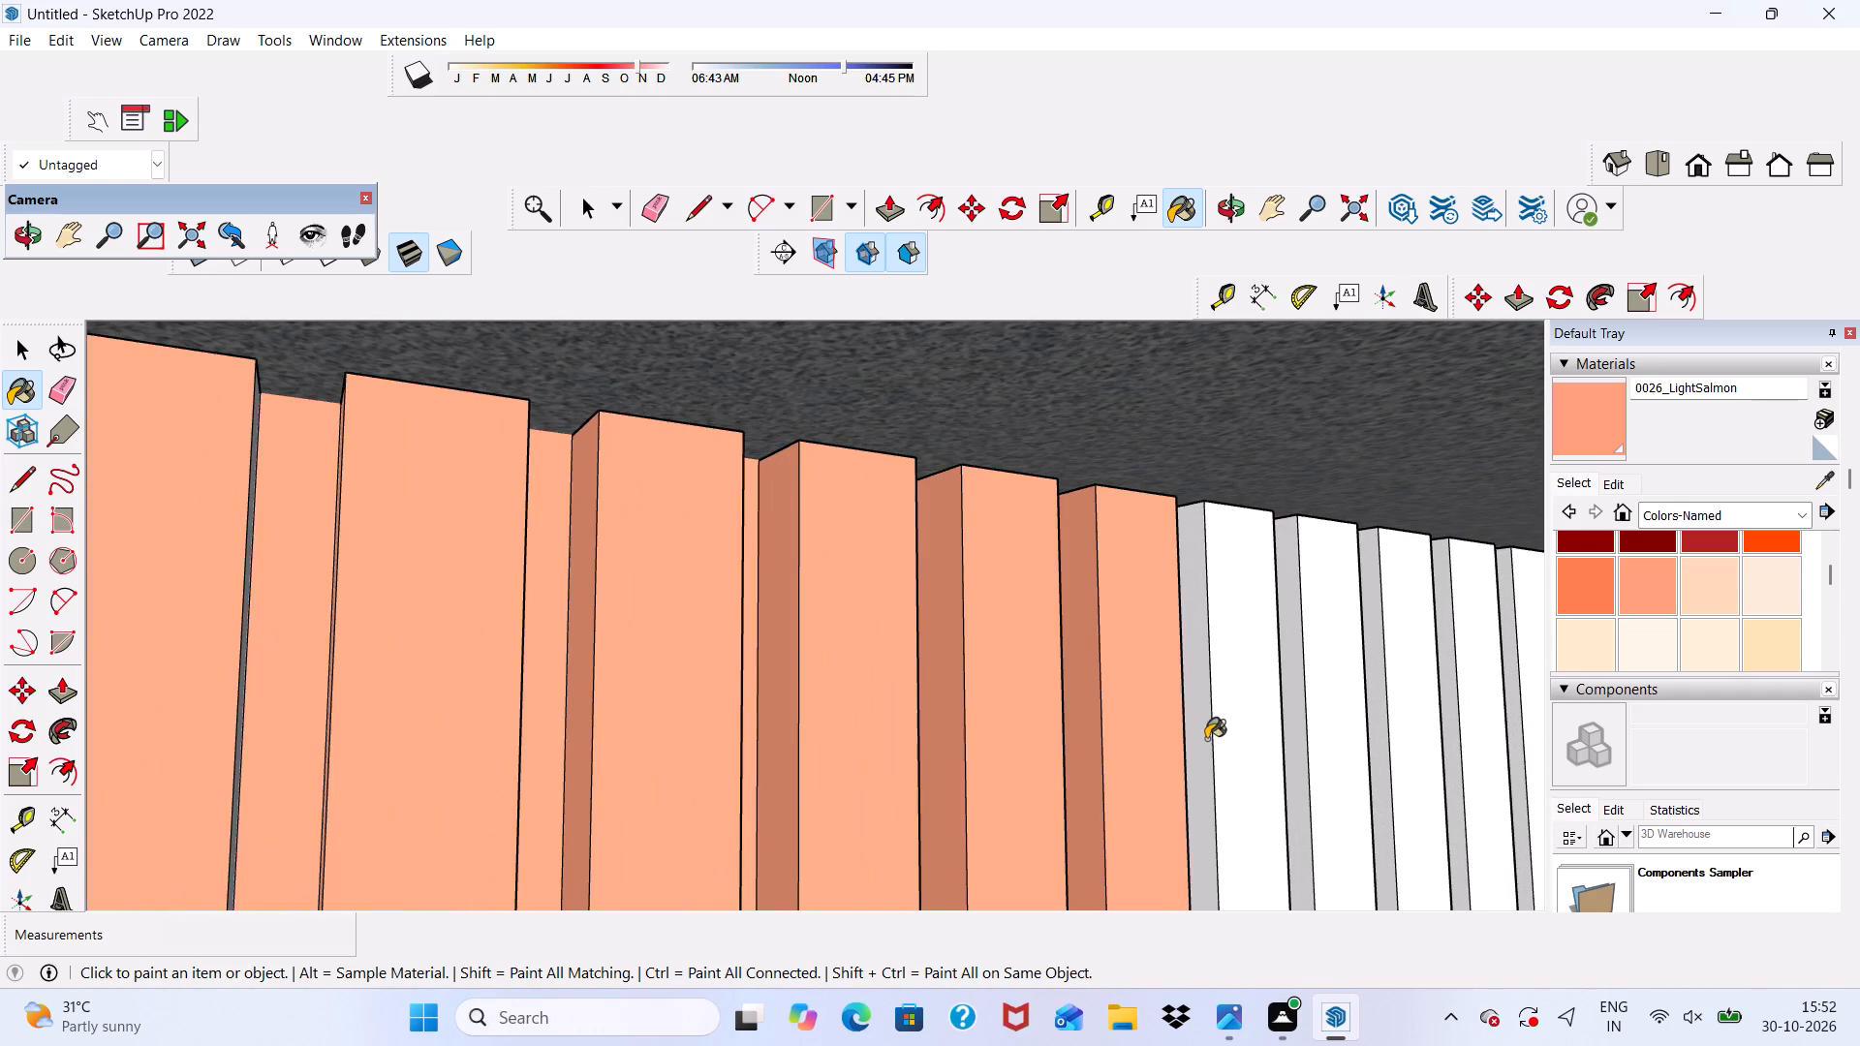
click(1216, 742)
scroll(1245, 725, down, 1)
drag(1279, 723, 1288, 727)
drag(1302, 735, 1308, 739)
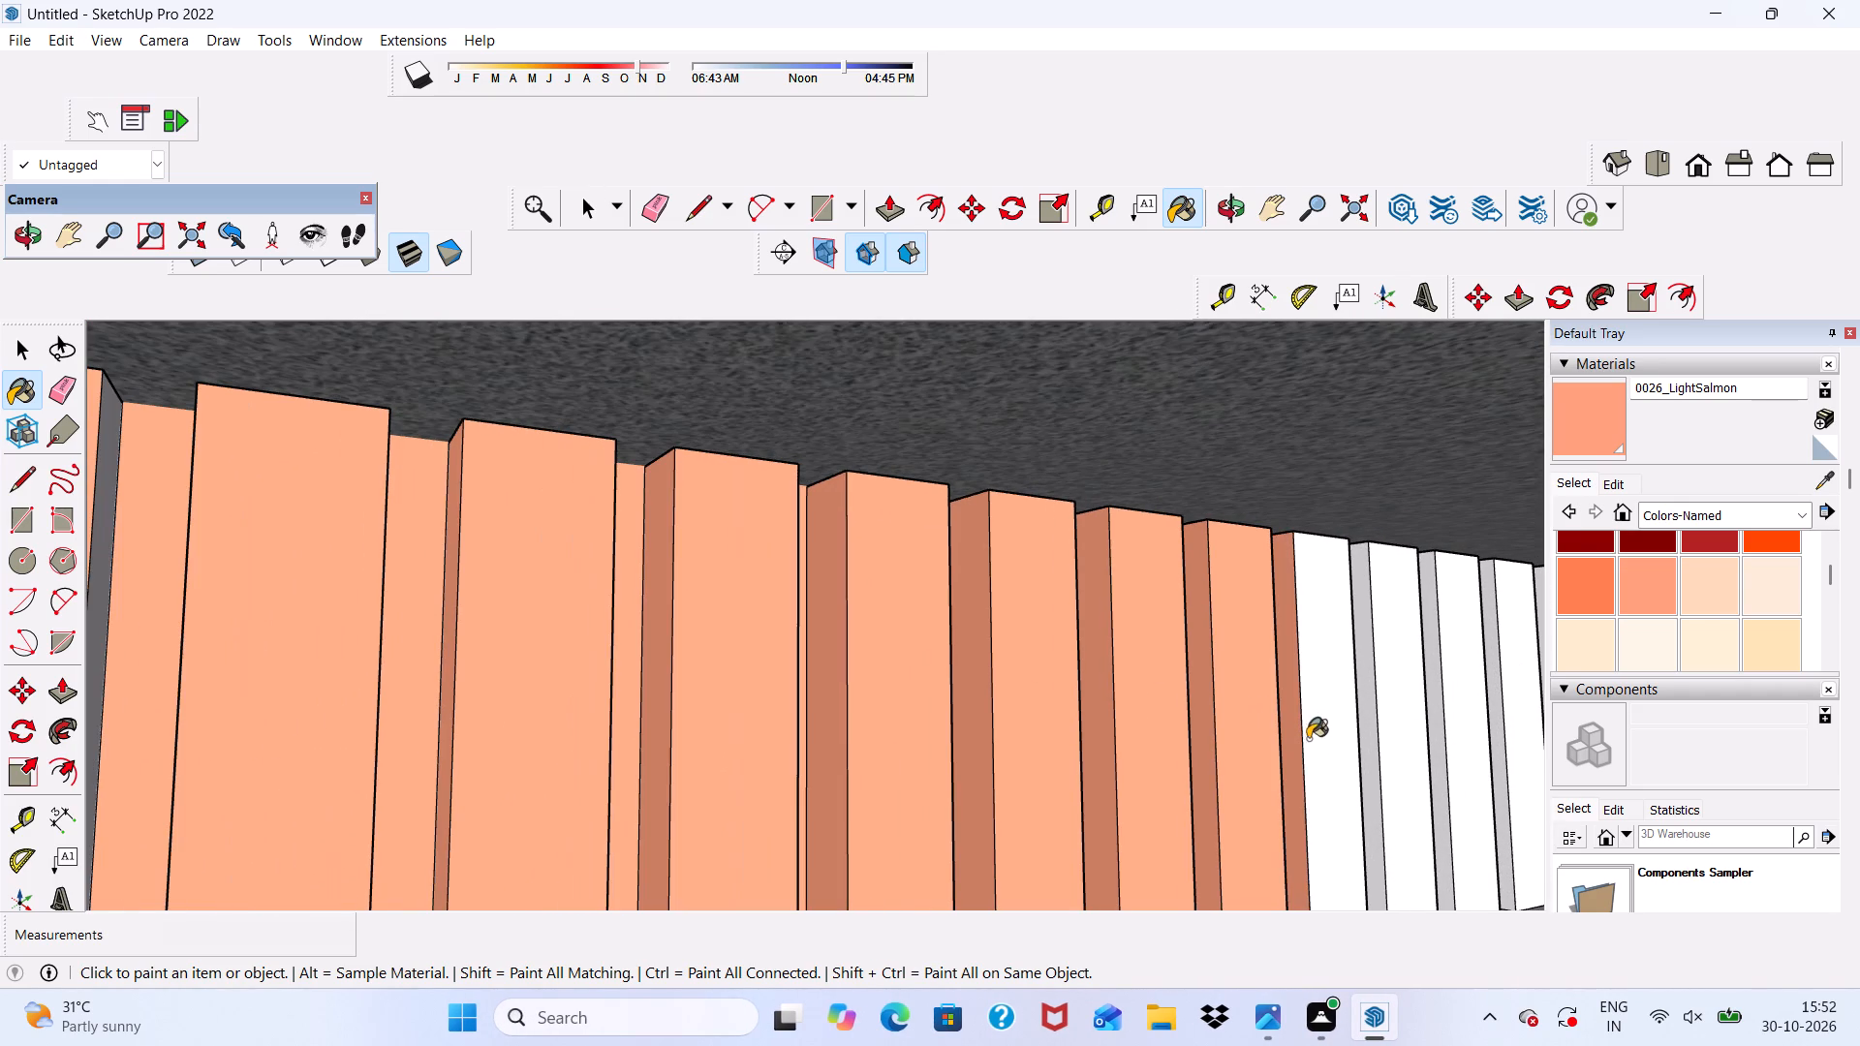
drag(1308, 739, 1312, 742)
Paint the front and visible side faces of the nineteenth, twentieth and twenty-first slats with 0026_LightSalmon.
scroll(1312, 742, down, 4)
scroll(743, 663, down, 11)
scroll(822, 709, up, 9)
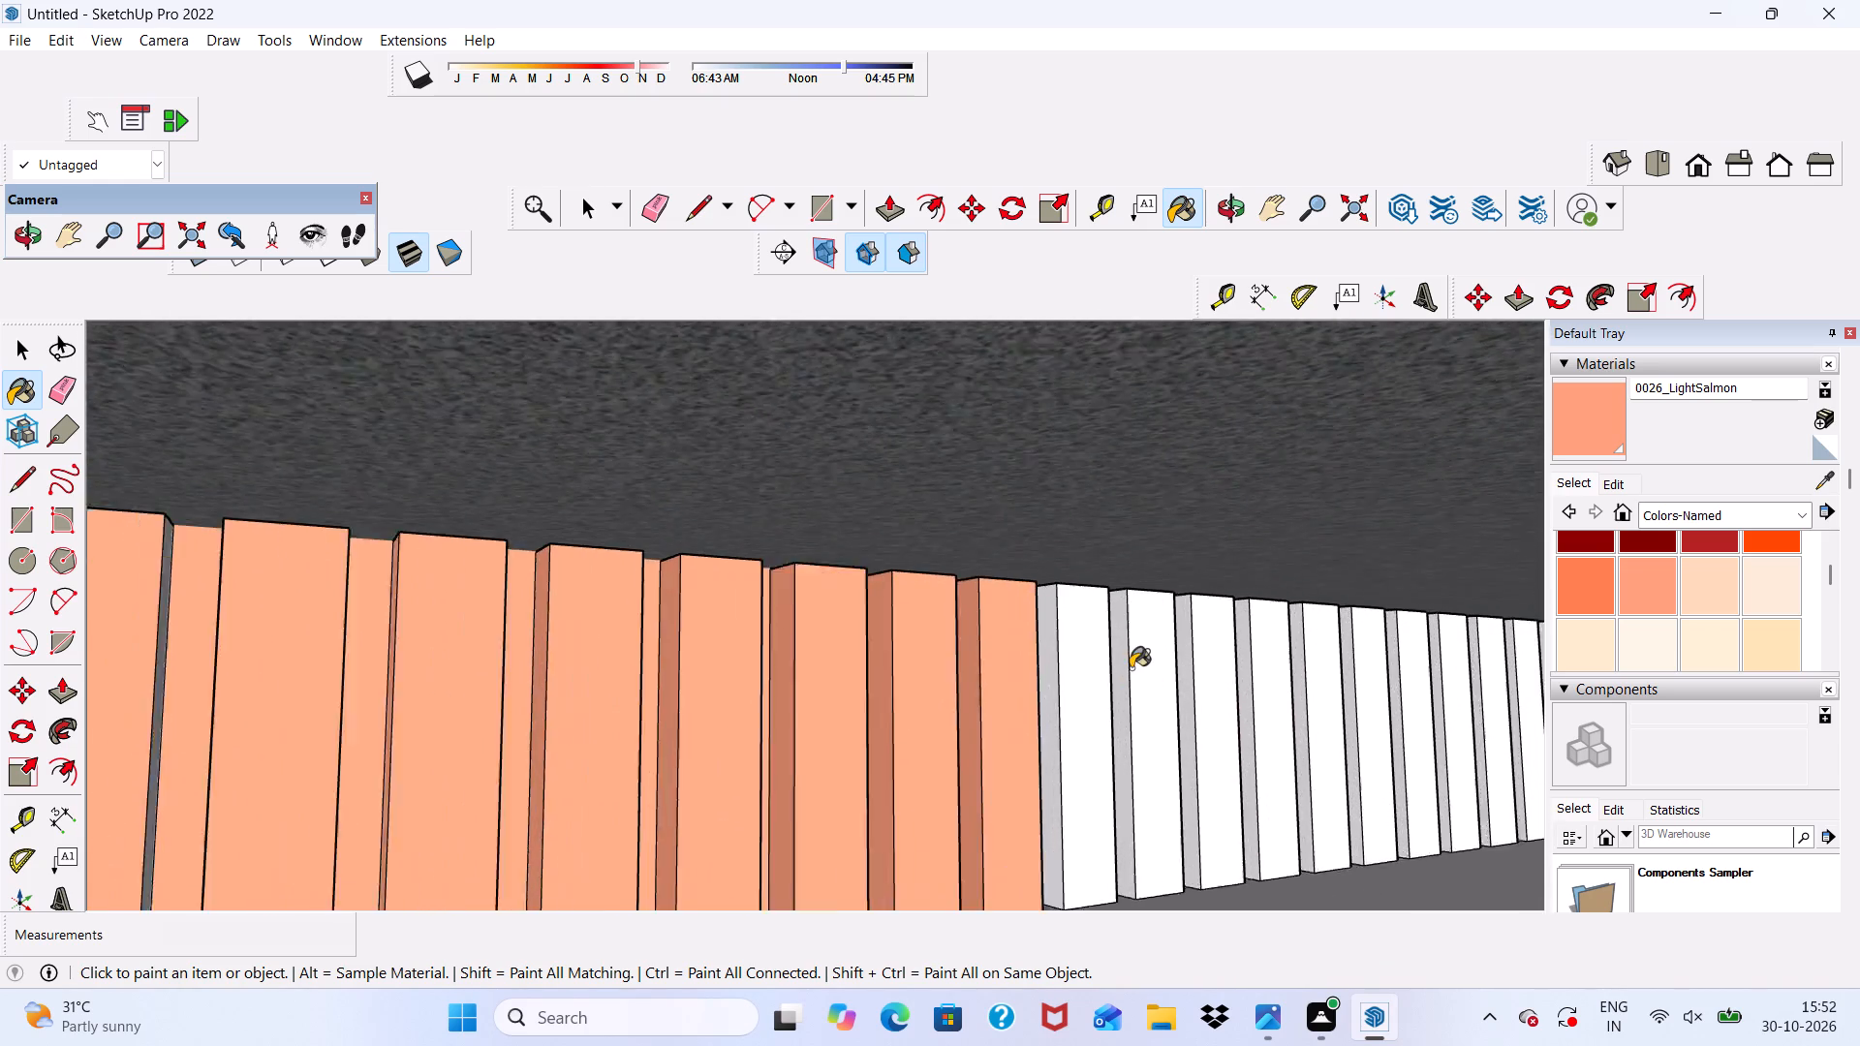
scroll(1131, 668, up, 7)
click(1022, 667)
click(1066, 672)
click(1156, 683)
click(1209, 705)
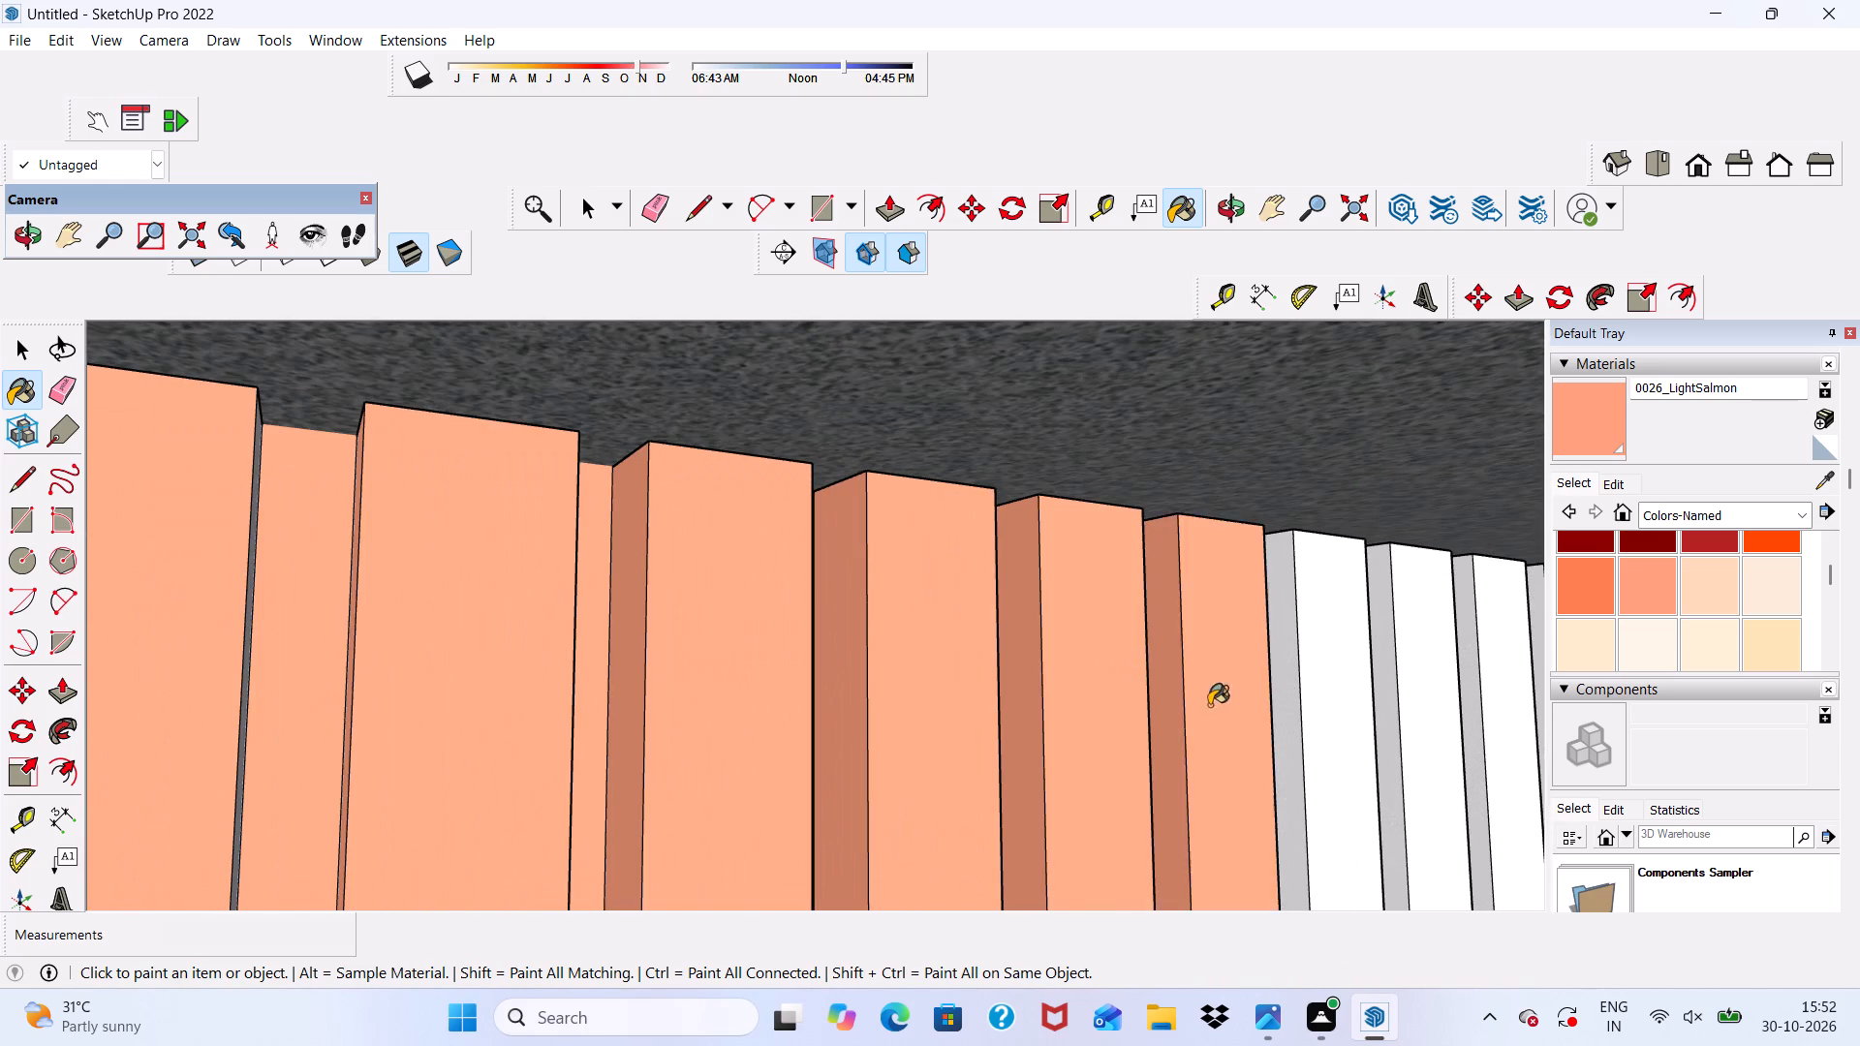
scroll(1121, 661, down, 6)
scroll(1200, 697, up, 5)
click(1207, 695)
click(1233, 694)
Paint the front and visible side faces of the twenty-second, twenty-third and twenty-fourth slats with 0026_LightSalmon.
scroll(1158, 680, down, 8)
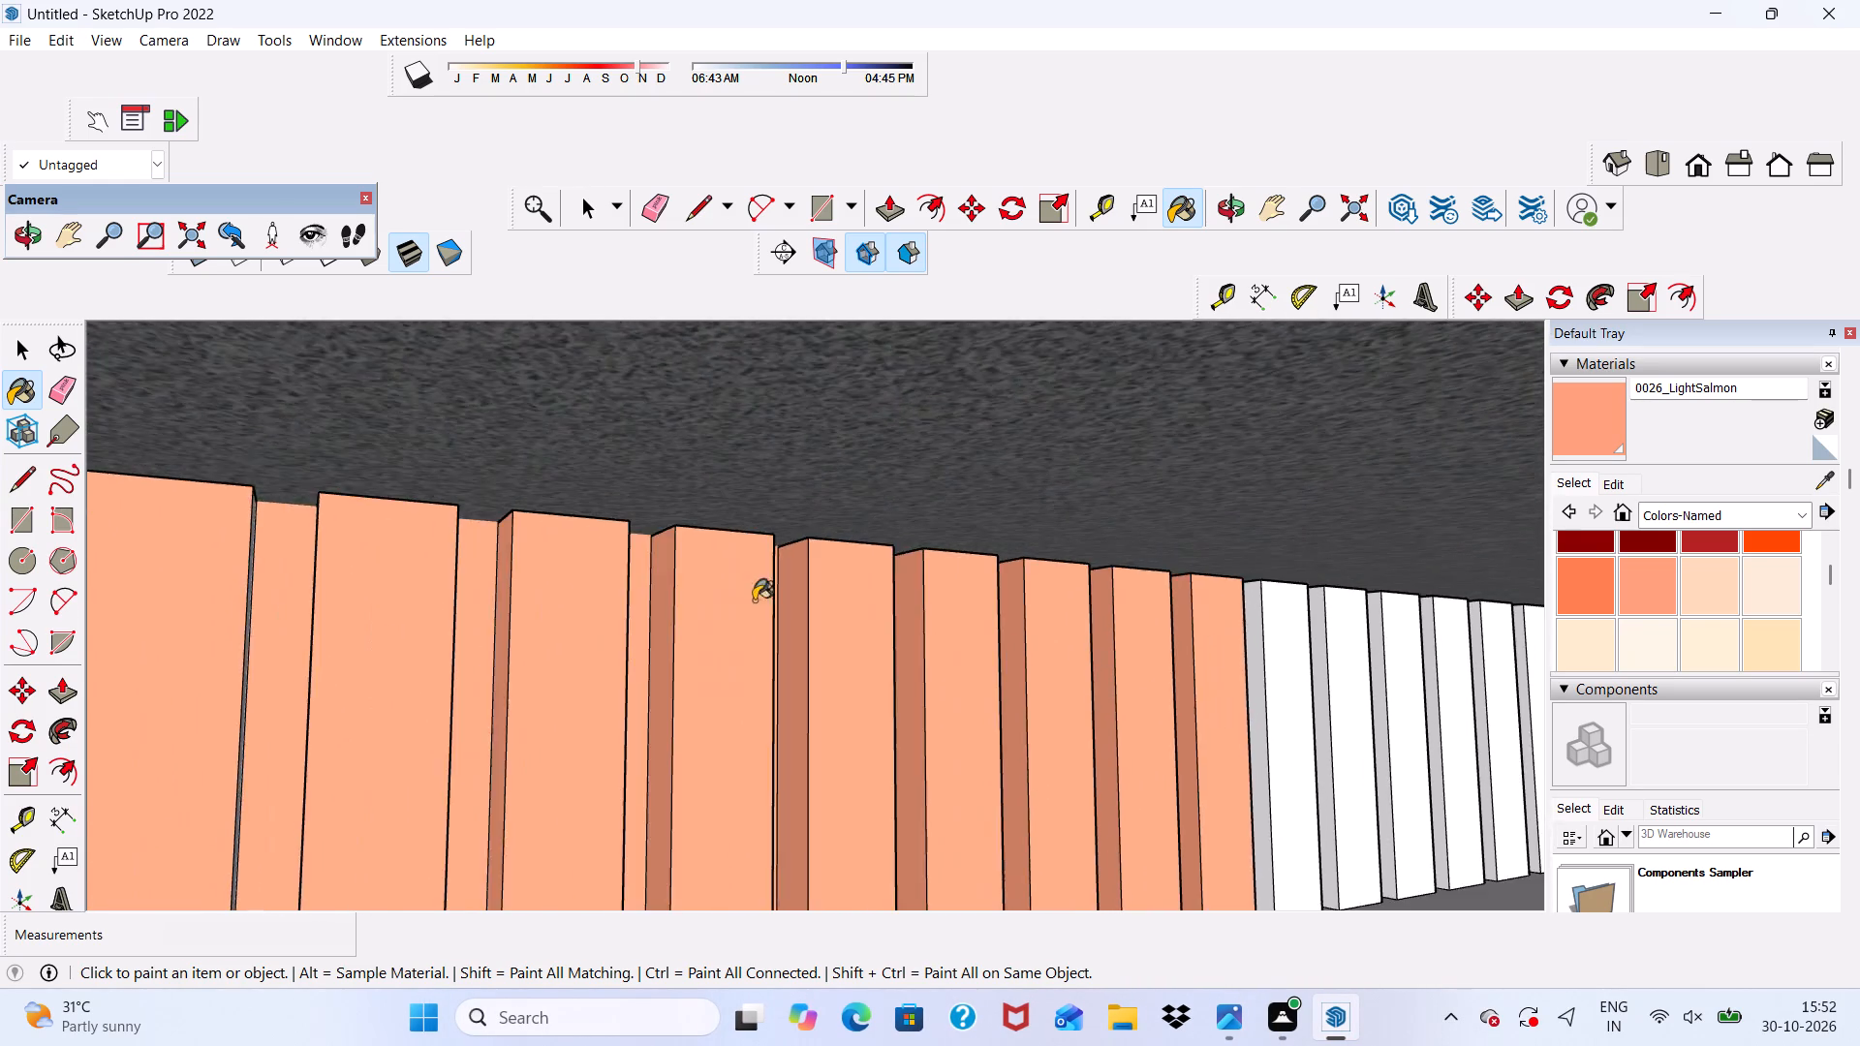
scroll(754, 600, down, 4)
scroll(1079, 648, up, 7)
click(1028, 637)
click(1080, 657)
scroll(1080, 657, down, 5)
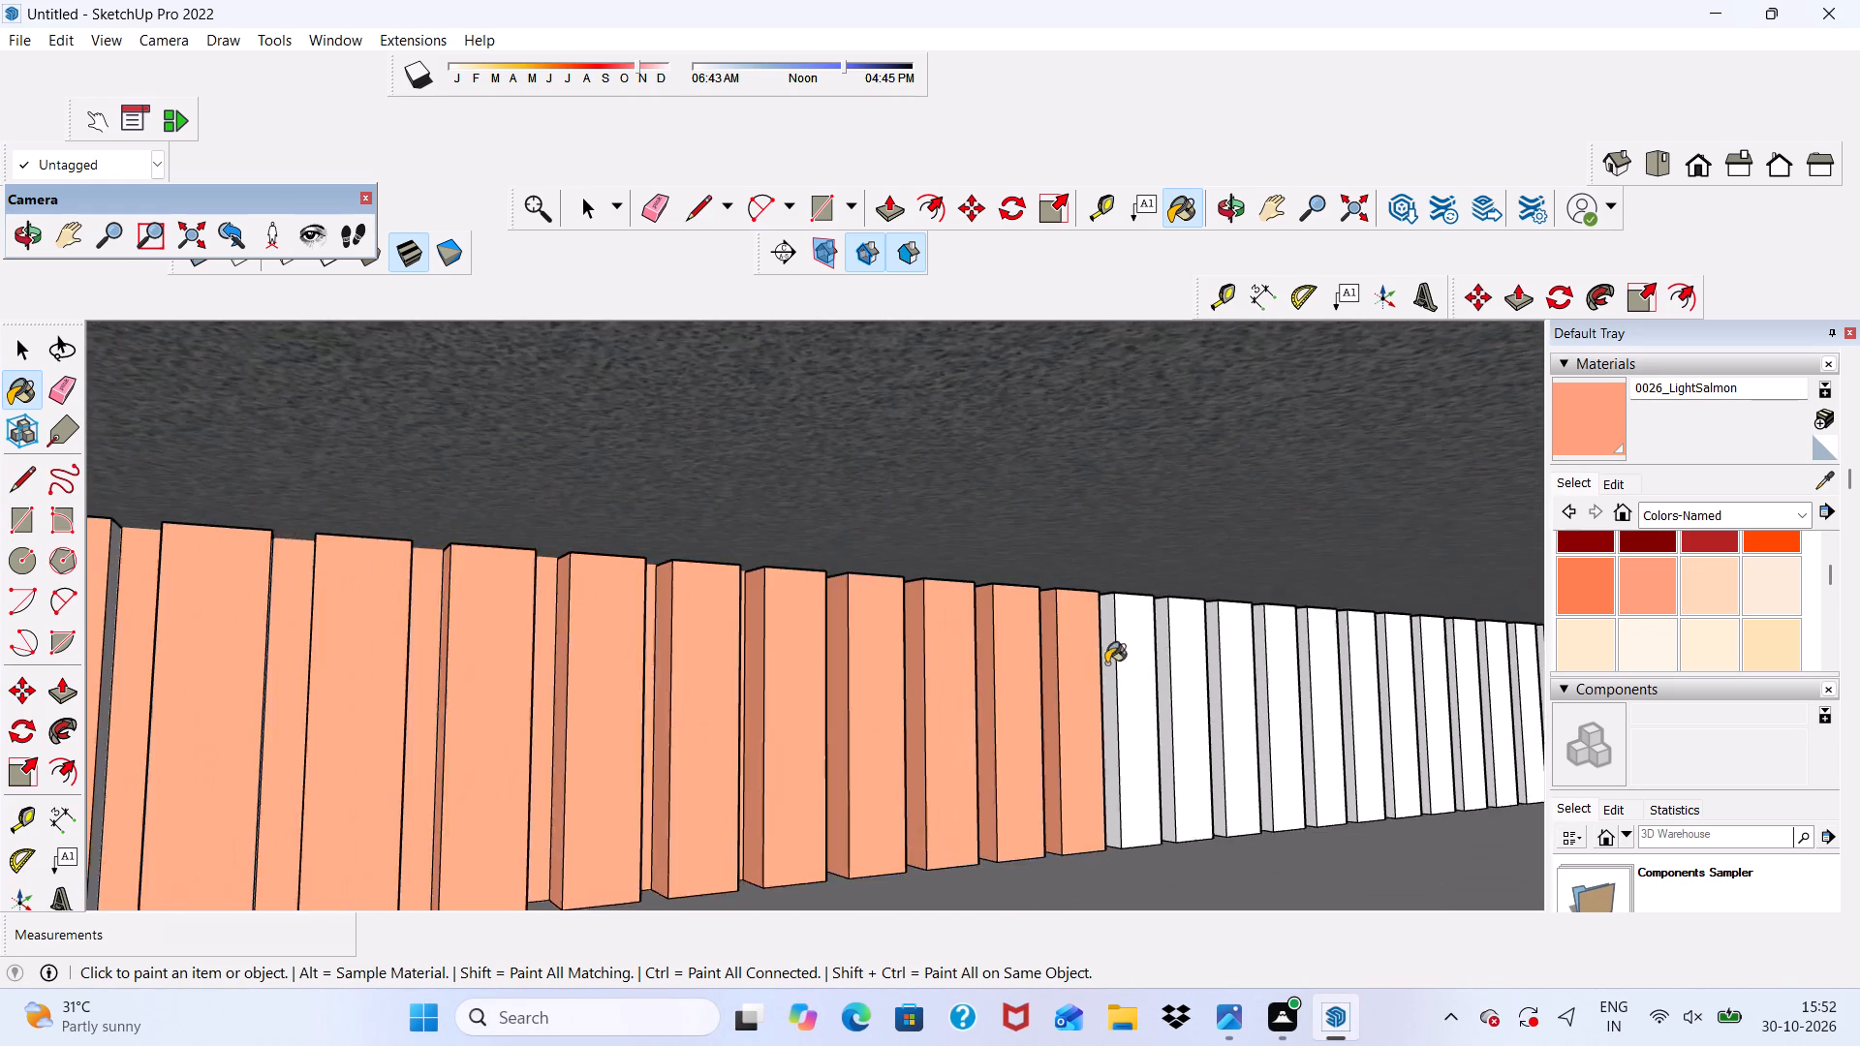
scroll(1148, 669, up, 5)
click(1094, 629)
click(1087, 626)
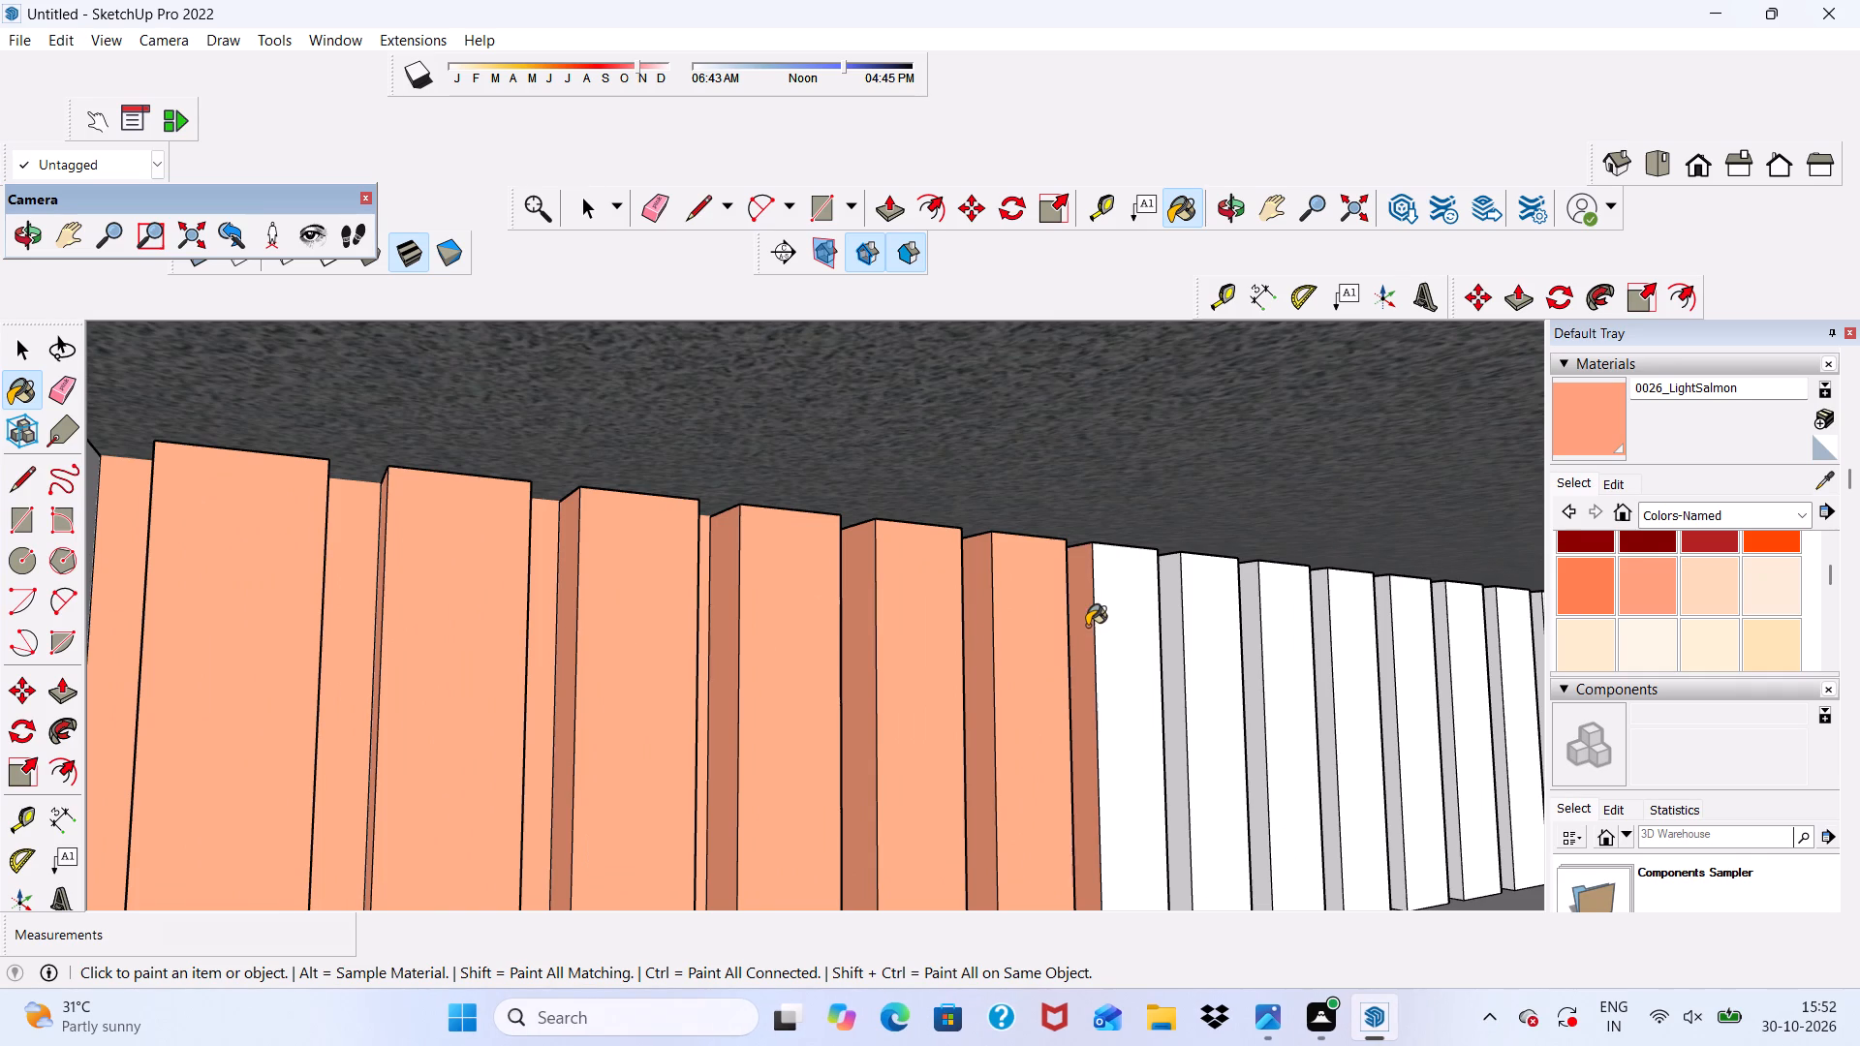
scroll(1118, 635, down, 1)
scroll(1118, 635, up, 4)
click(1118, 635)
click(1191, 670)
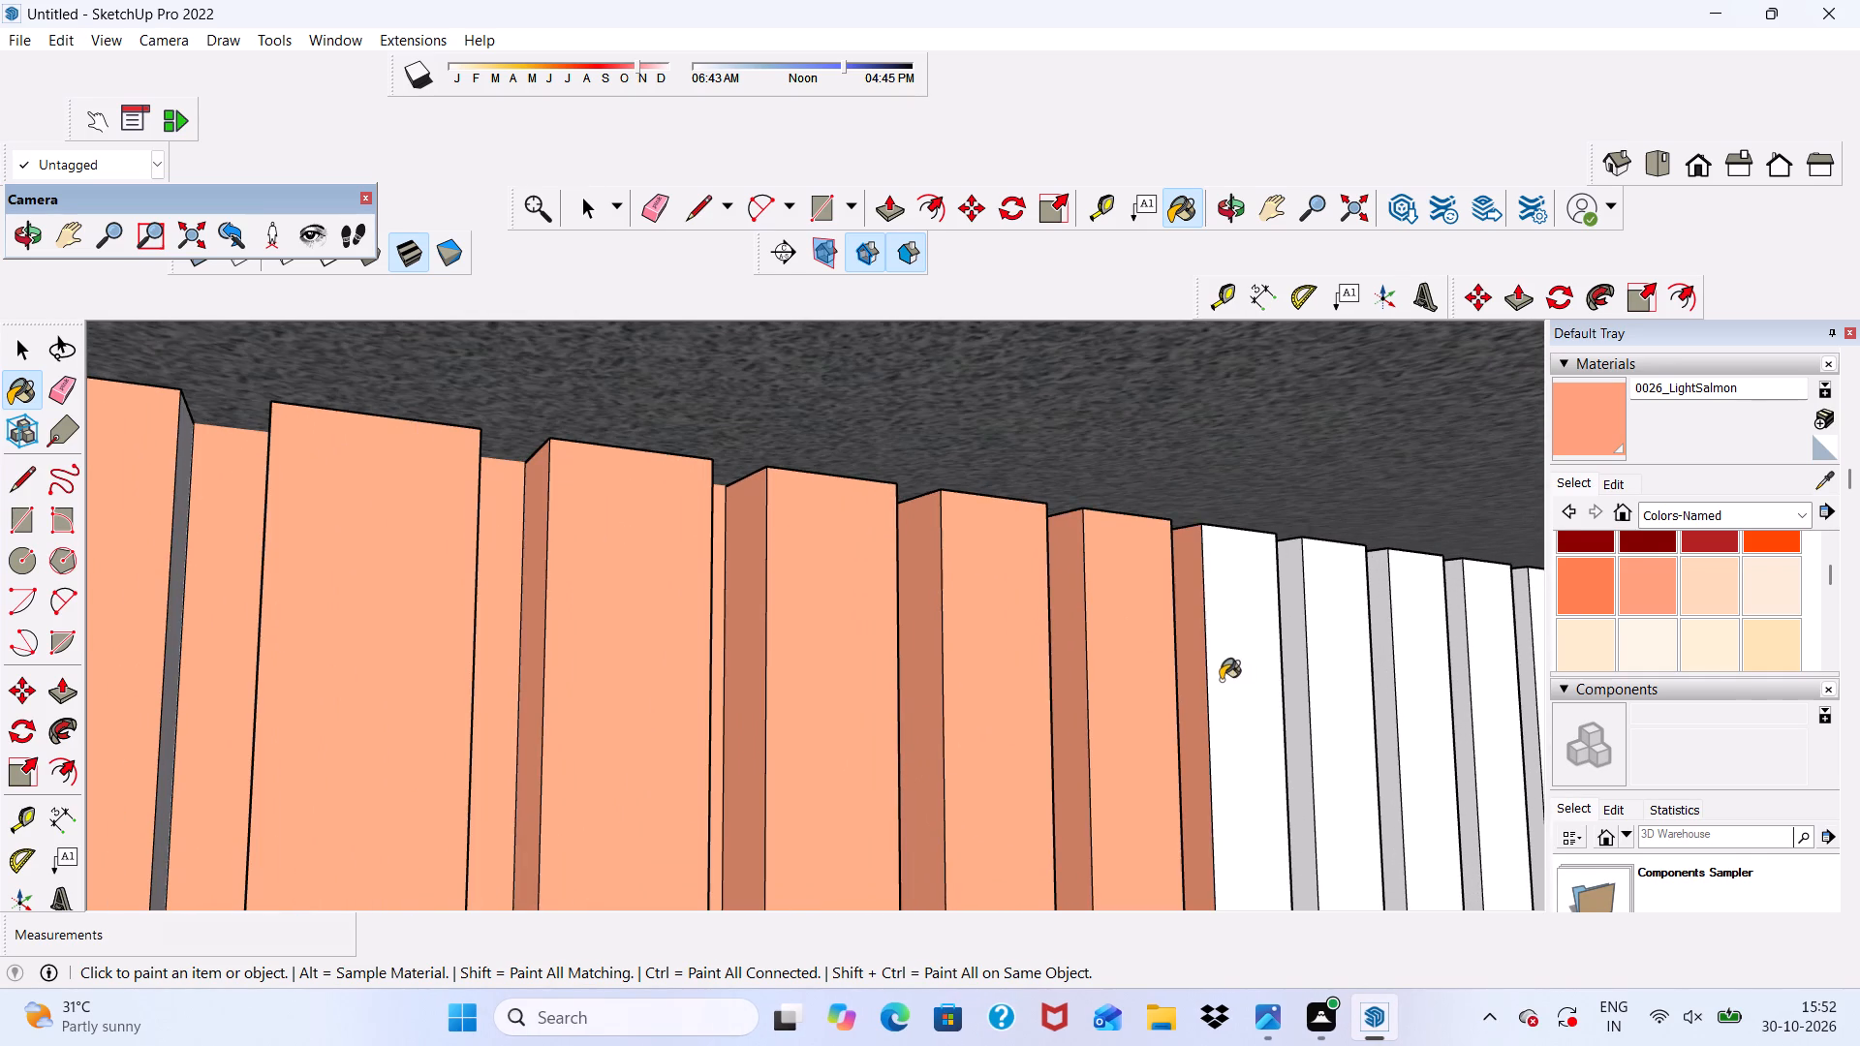
click(1226, 681)
Paint the front and visible side faces of the twenty-fifth and twenty-sixth slats with 0026_LightSalmon.
scroll(1064, 628, down, 6)
scroll(965, 598, down, 9)
scroll(1193, 630, up, 4)
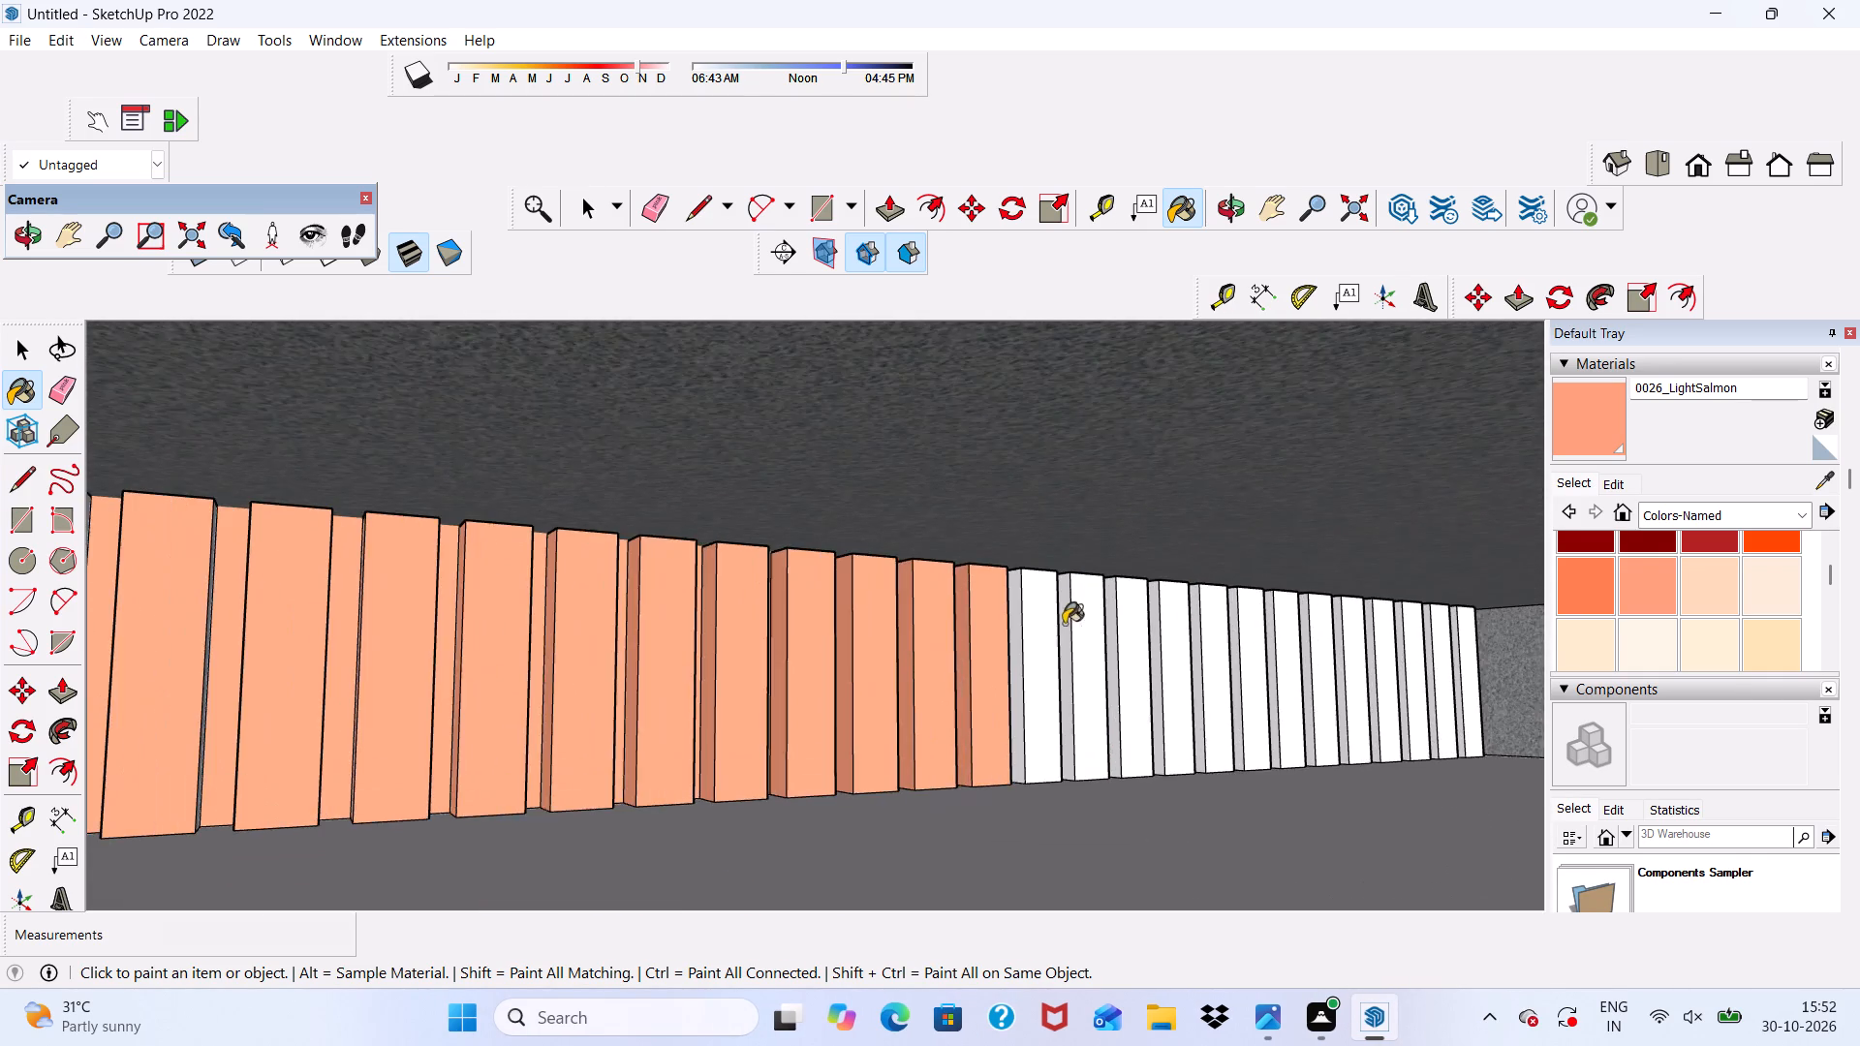
scroll(1064, 625, up, 9)
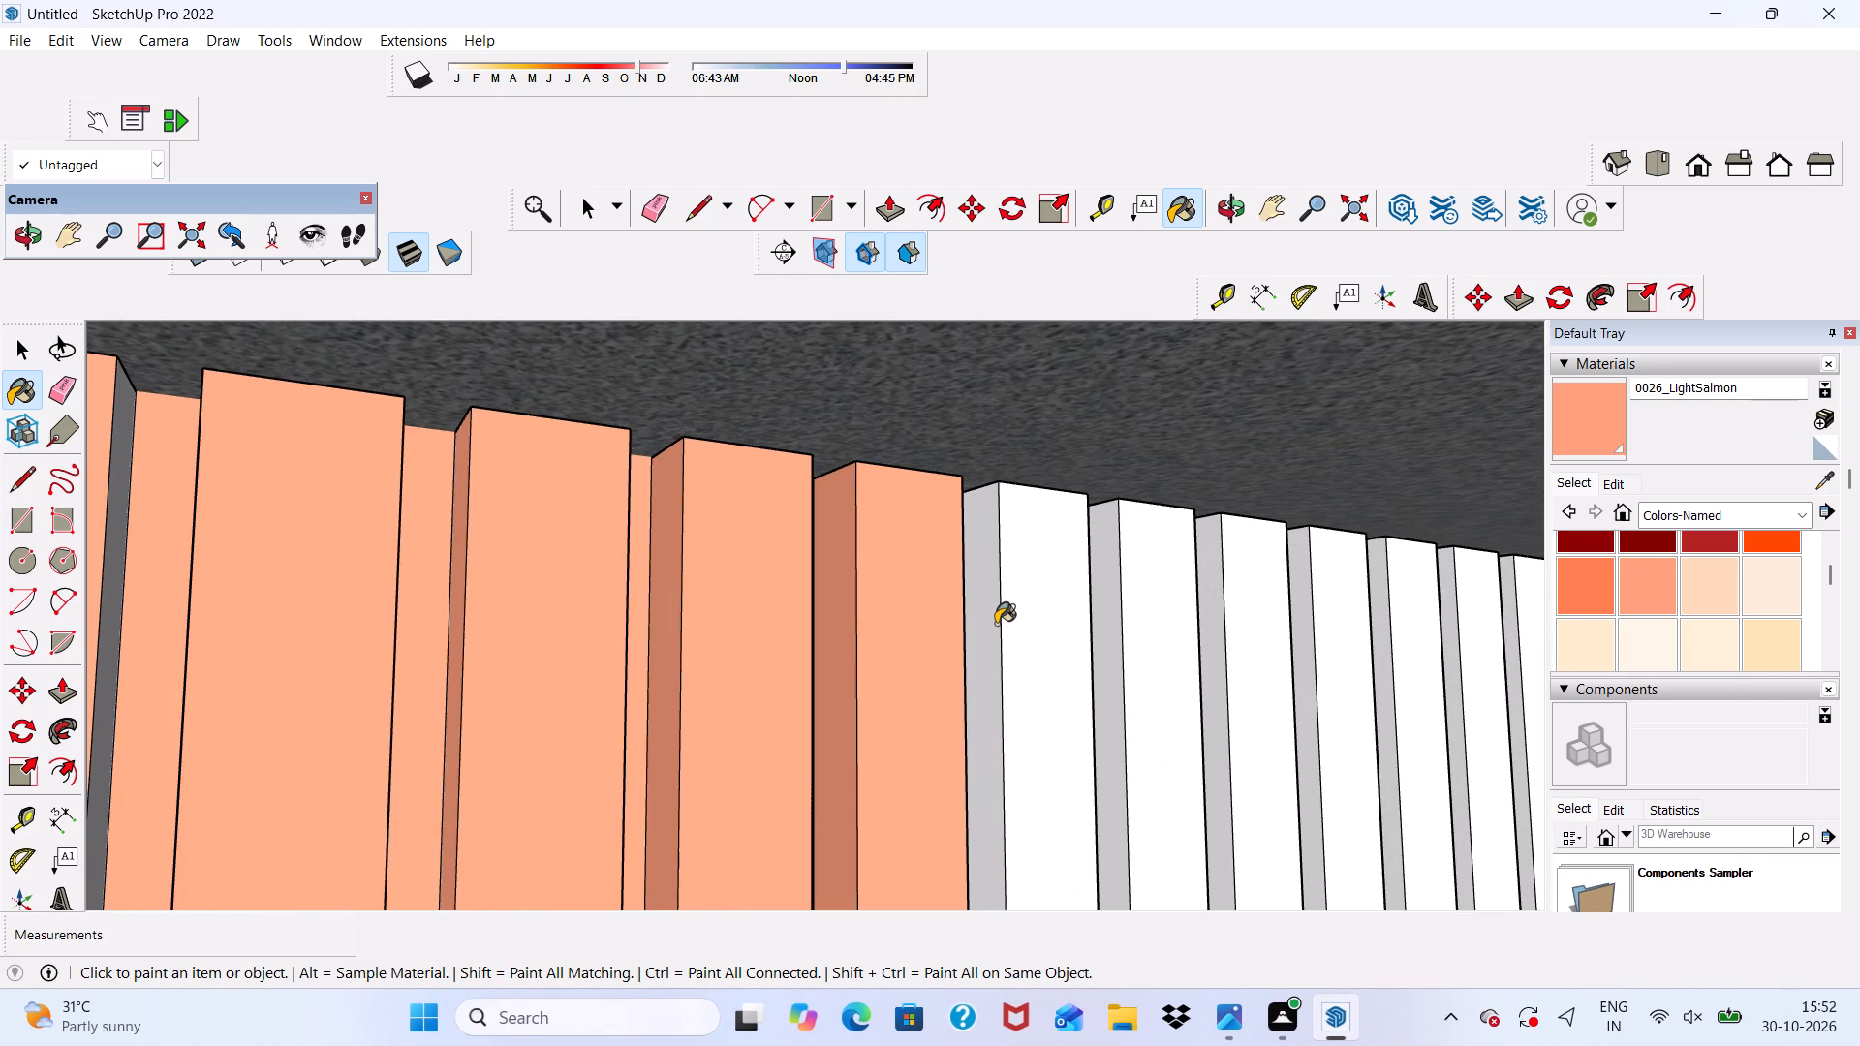
scroll(996, 624, up, 4)
click(996, 624)
click(1054, 660)
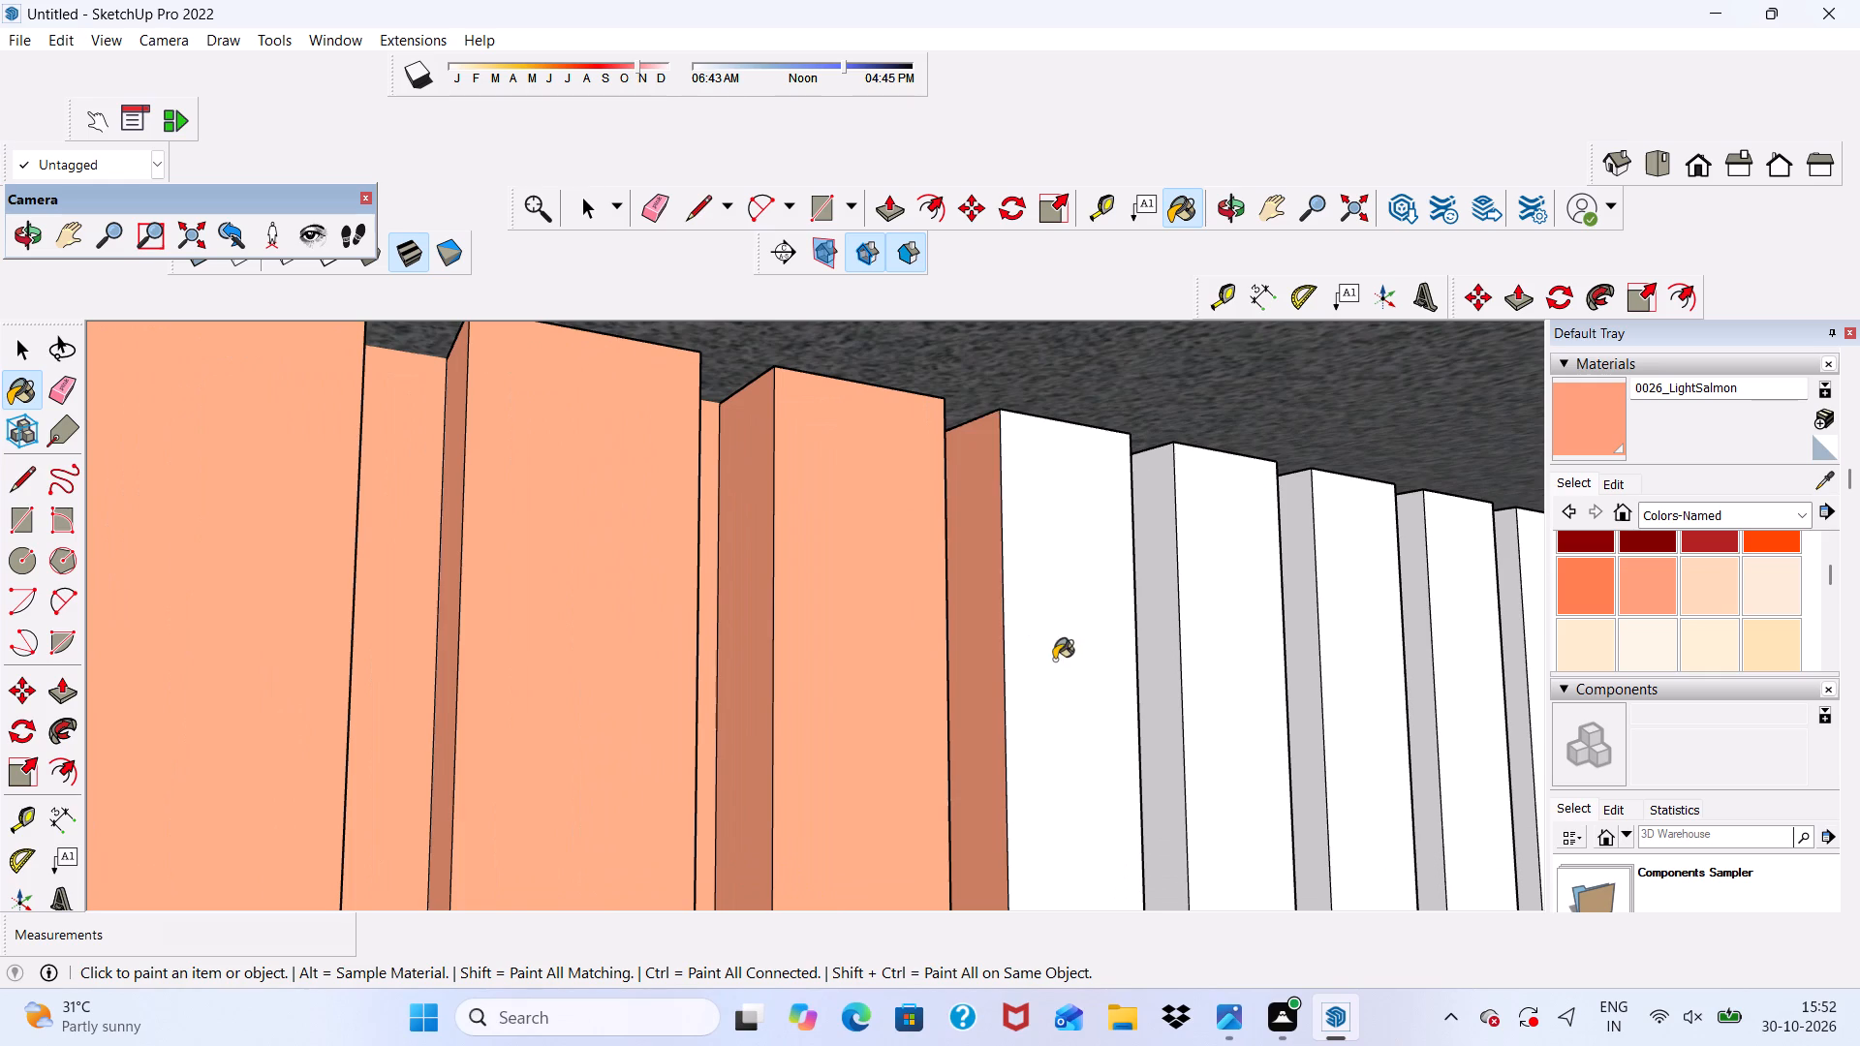
click(1149, 675)
click(1216, 693)
Paint the front and visible side faces of the twenty-seventh and twenty-eighth slats with 0026_LightSalmon.
scroll(1099, 649, down, 5)
scroll(926, 622, down, 4)
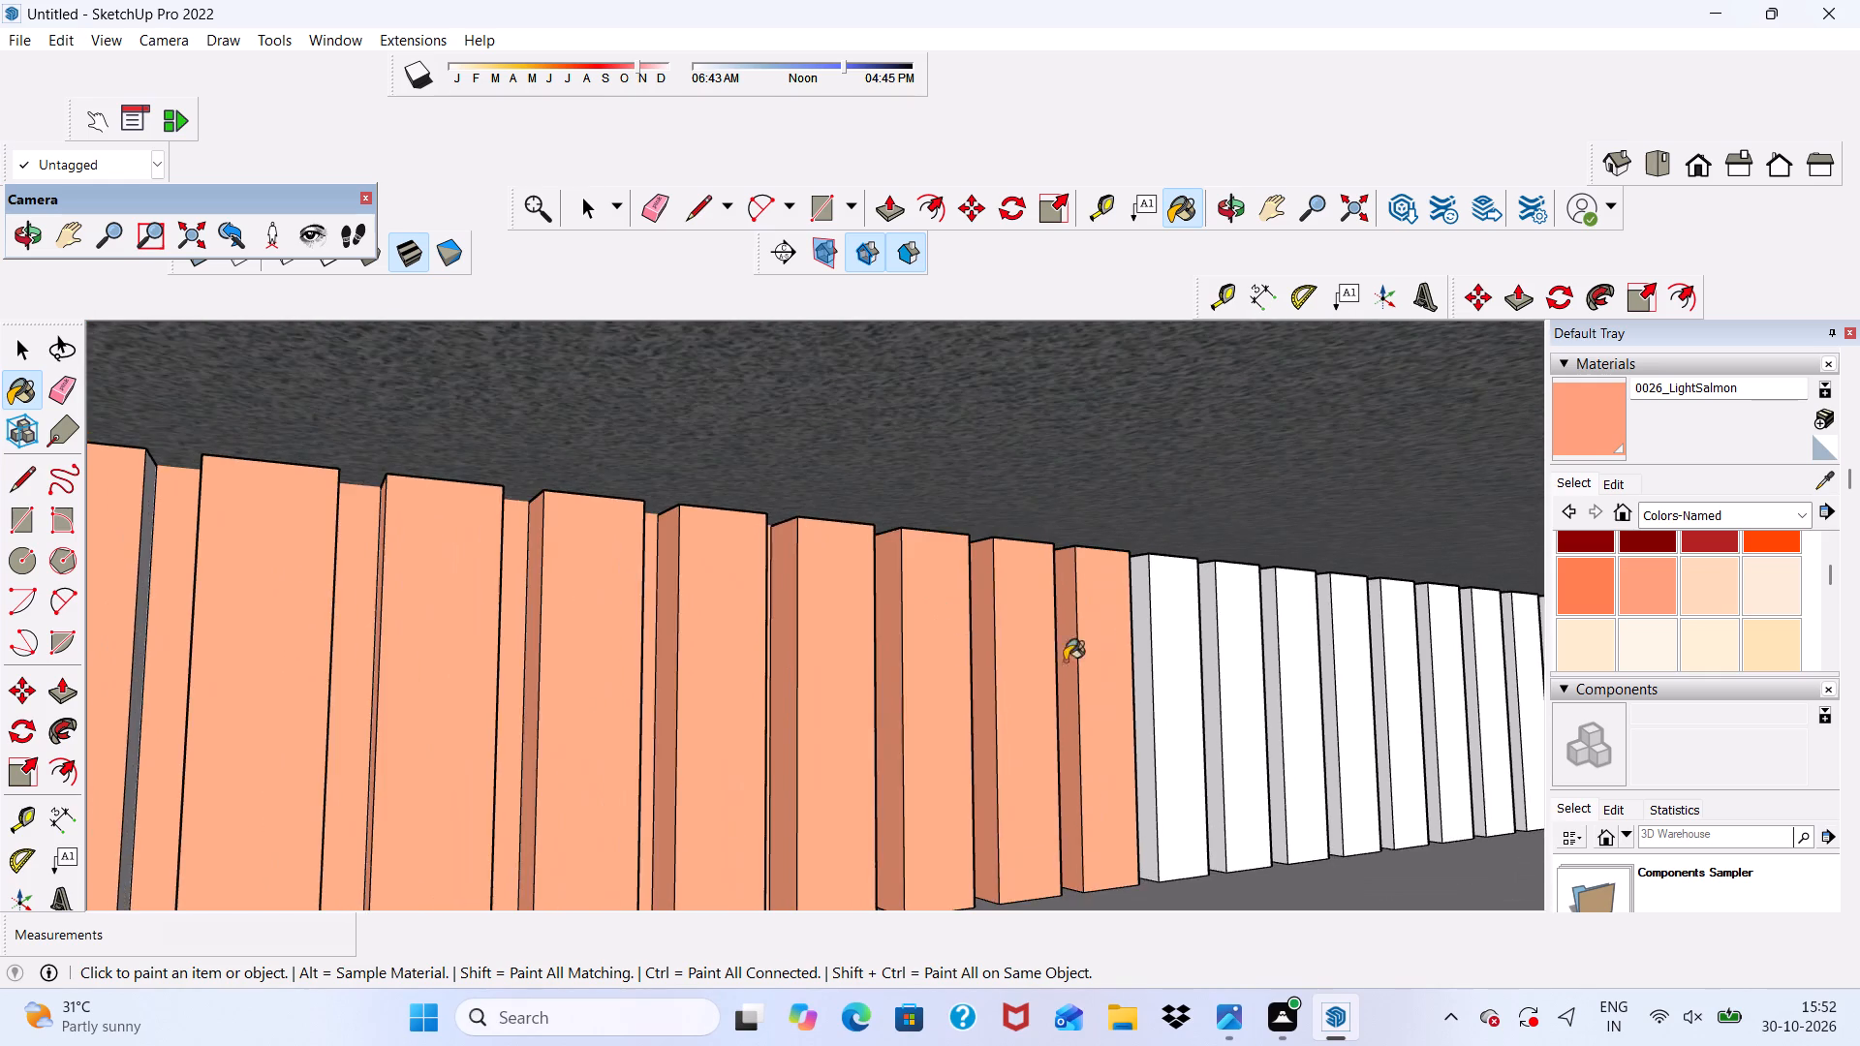
scroll(1166, 637, up, 4)
click(1118, 631)
click(1162, 651)
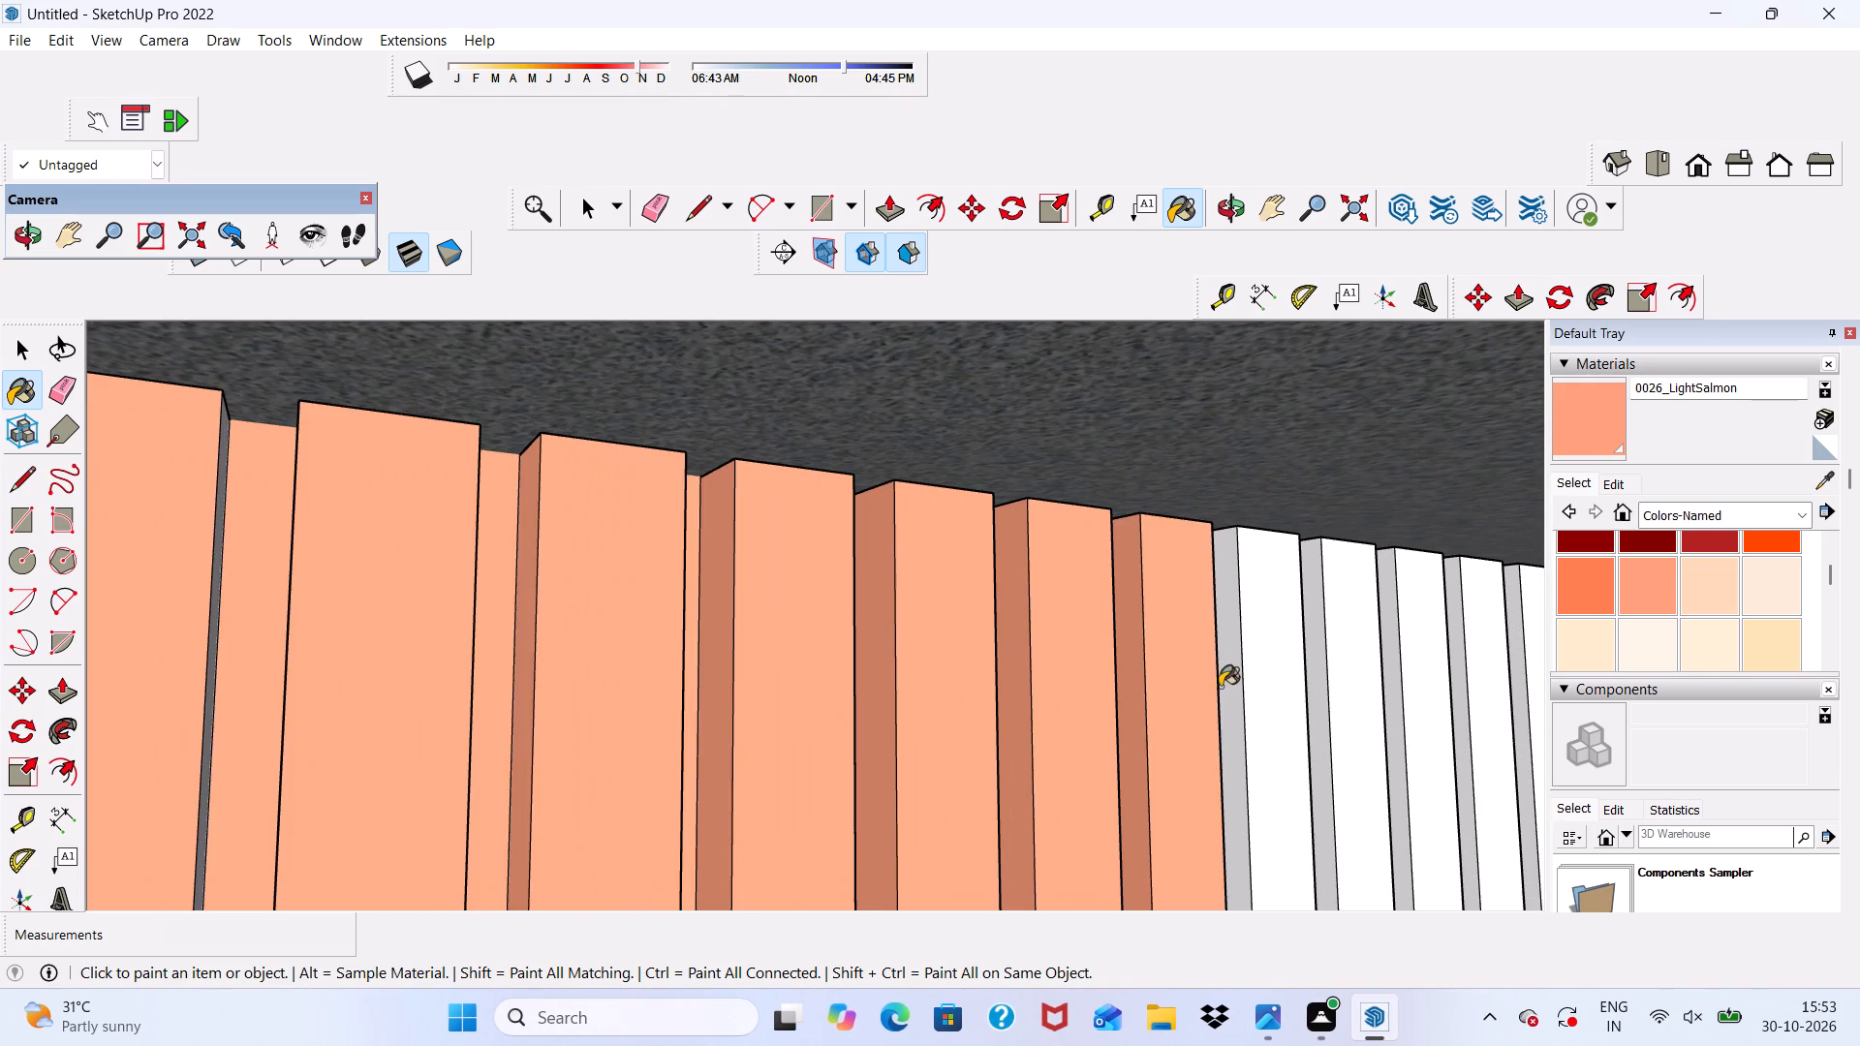
click(1232, 700)
click(1270, 726)
Paint the twenty-ninth slat's front and visible side faces and the thirtieth slat's visible side face with 0026_LightSalmon.
scroll(1138, 656, down, 4)
scroll(986, 626, down, 5)
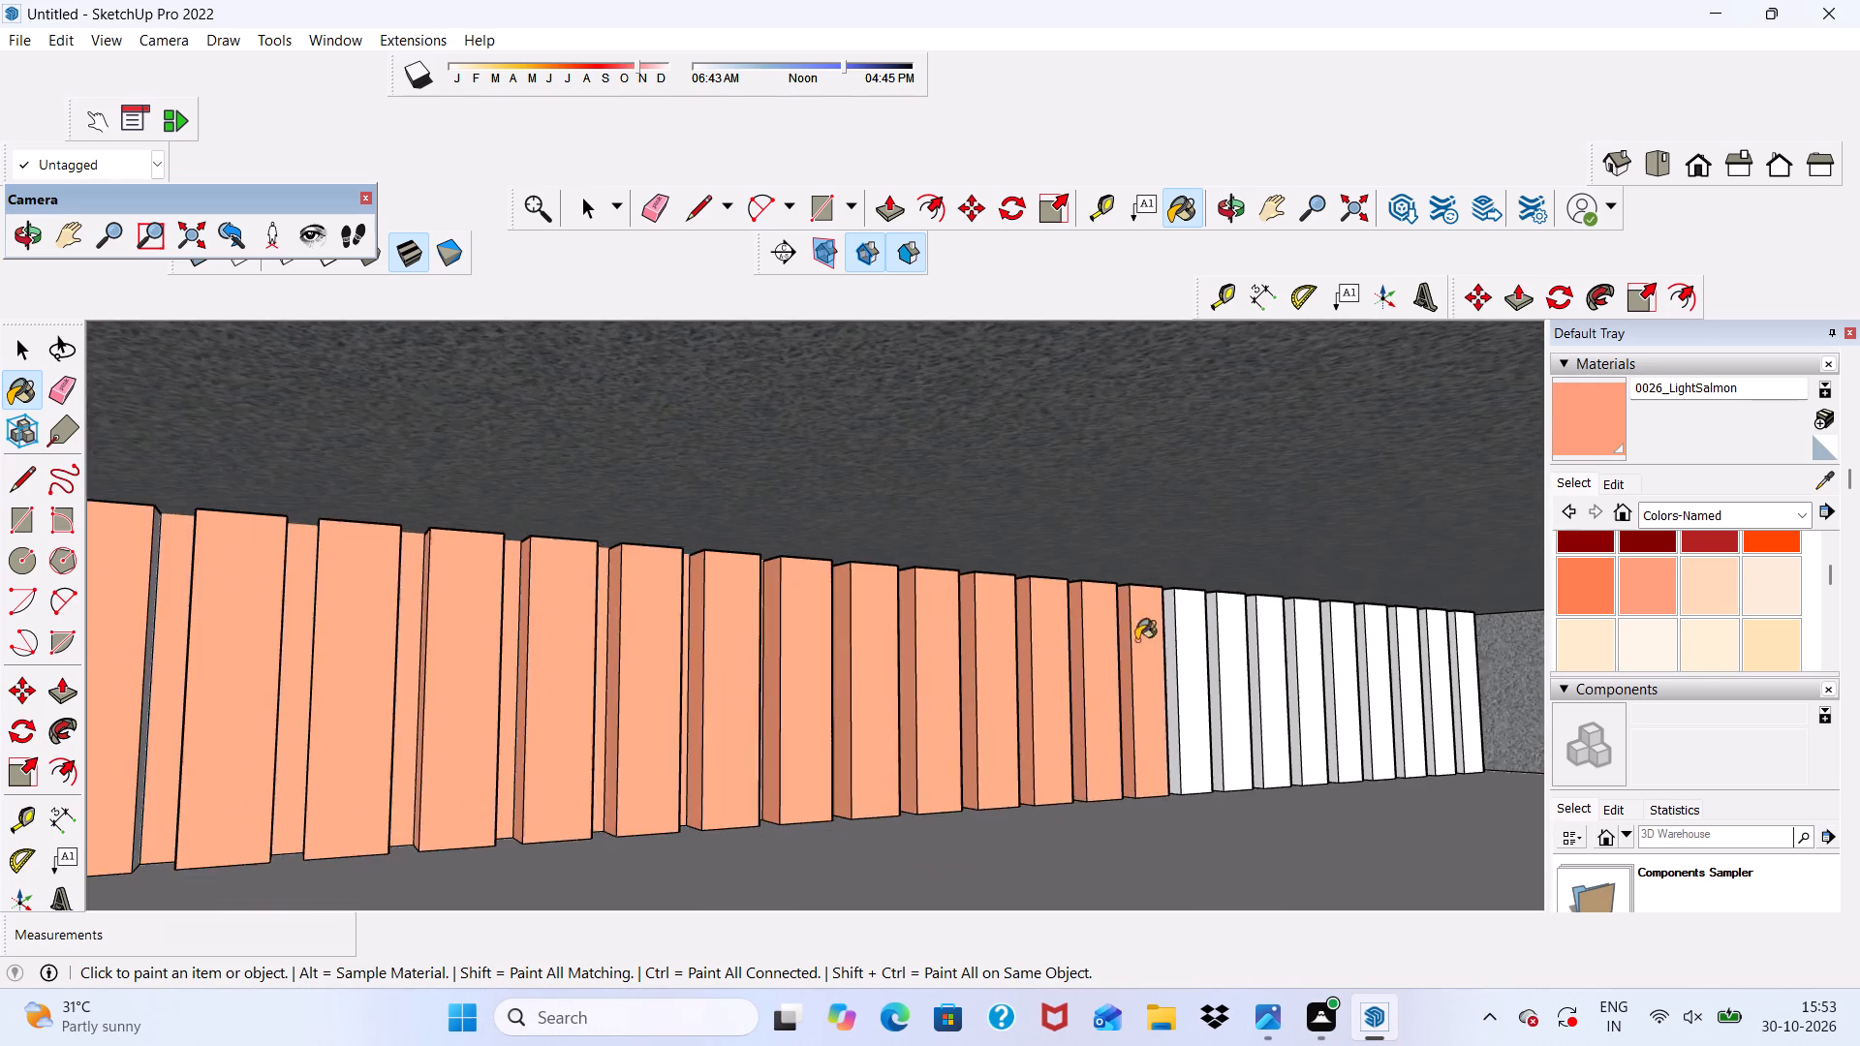
scroll(1154, 636, up, 9)
click(1180, 623)
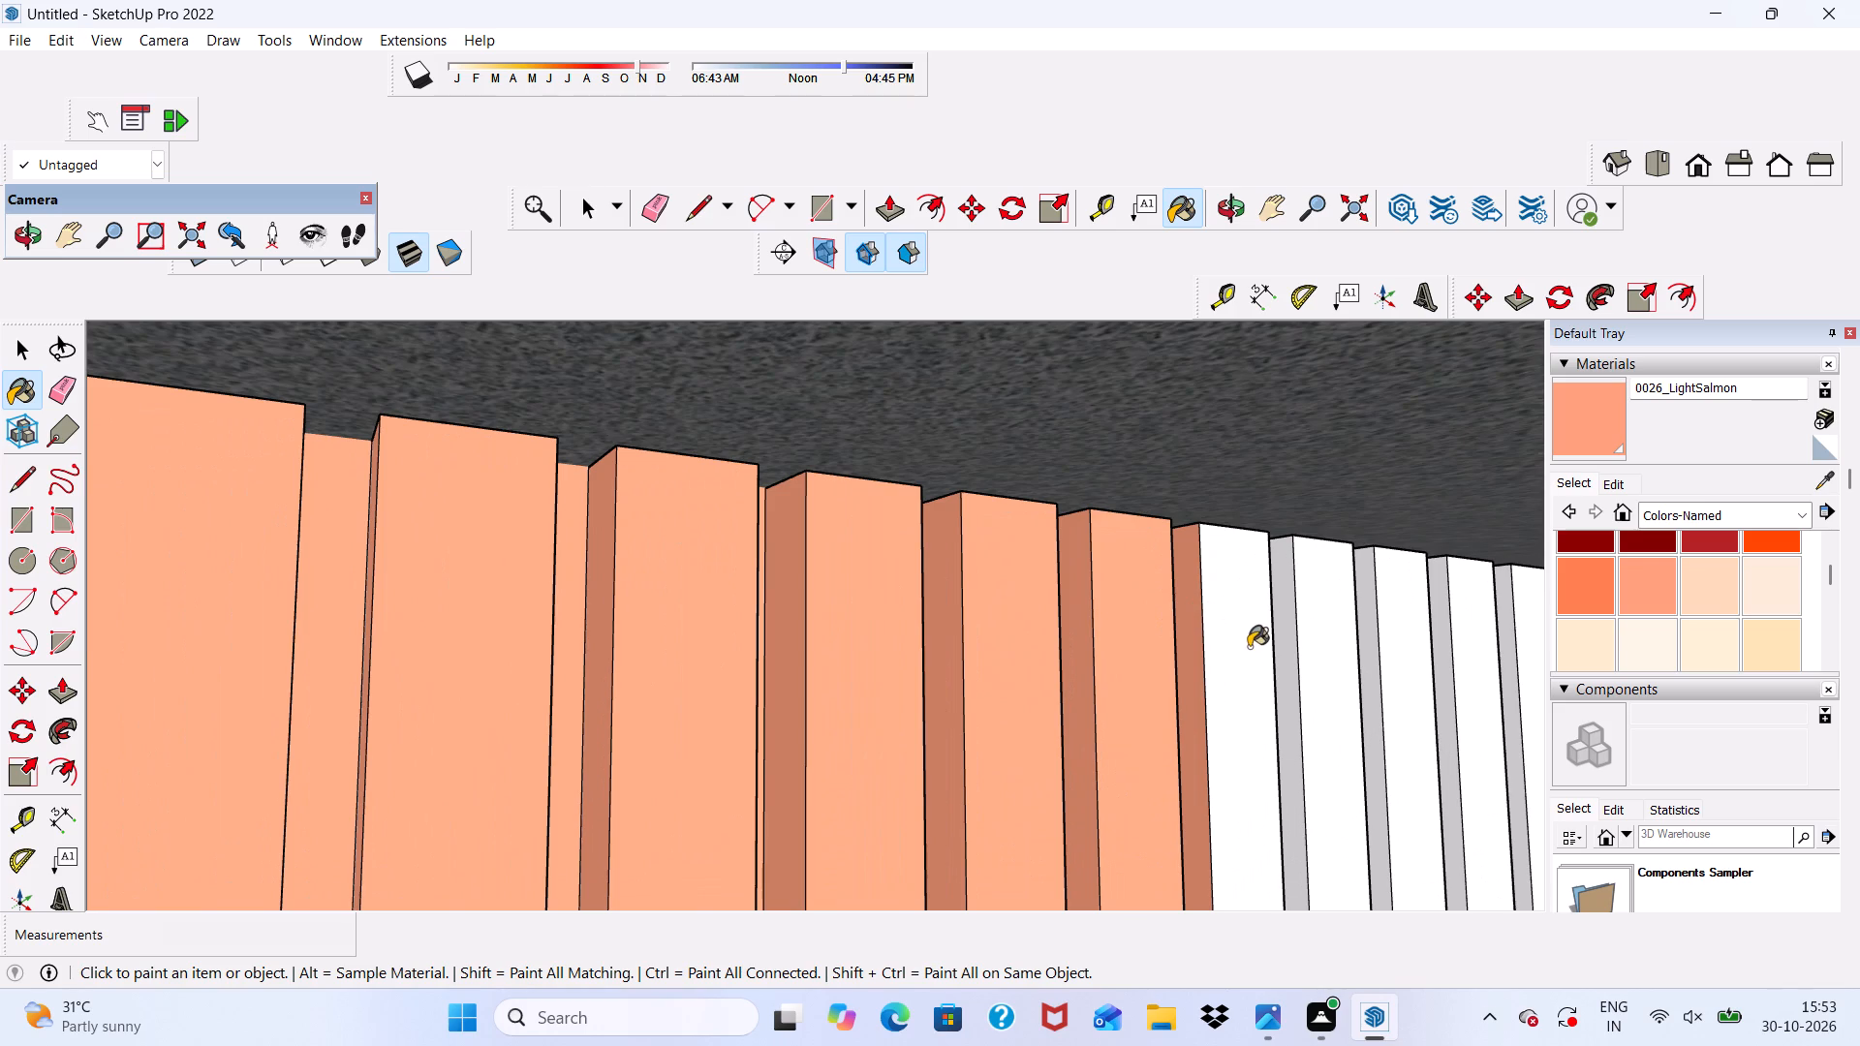
scroll(1249, 647, up, 4)
click(1232, 632)
drag(1299, 681, 1316, 694)
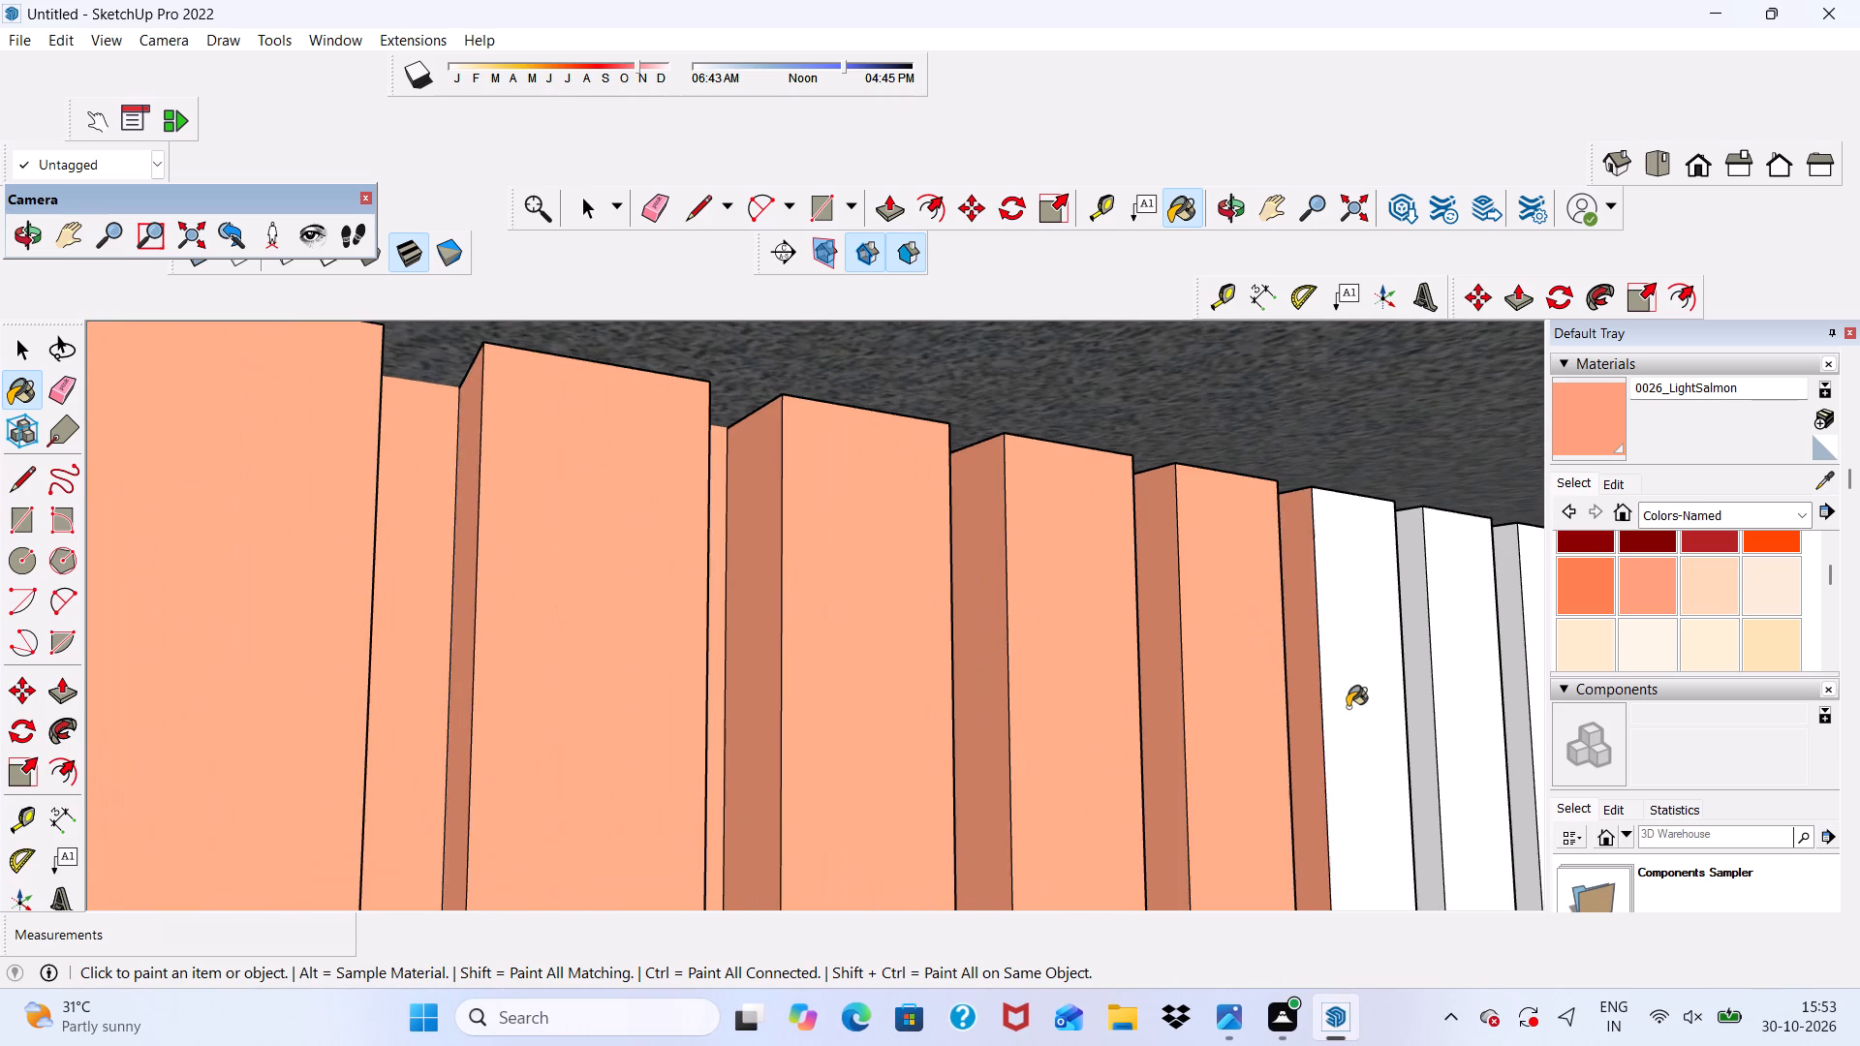
Paint the thirtieth slat's front face and the front and visible side faces of the thirty-first and thirty-second slats with 0026_LightSalmon.
click(1348, 707)
scroll(1047, 620, down, 5)
scroll(802, 575, down, 10)
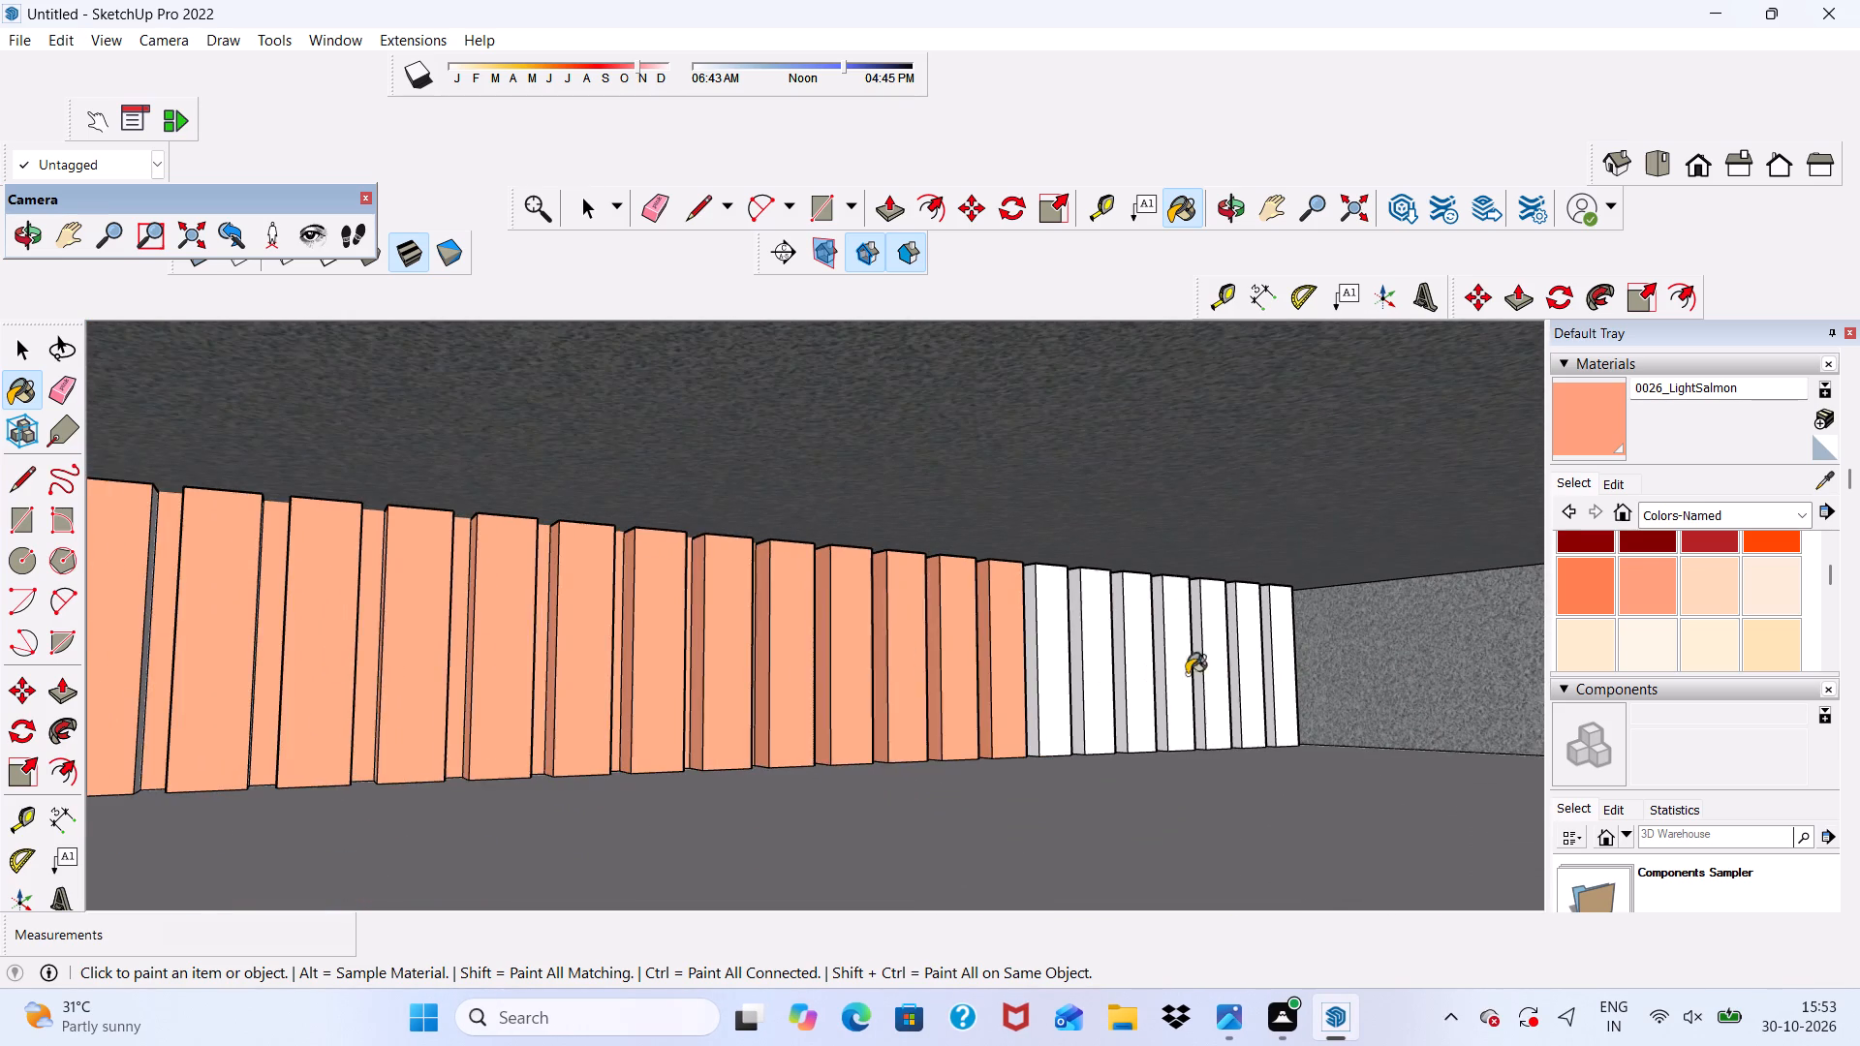
scroll(1214, 669, up, 5)
scroll(921, 581, up, 11)
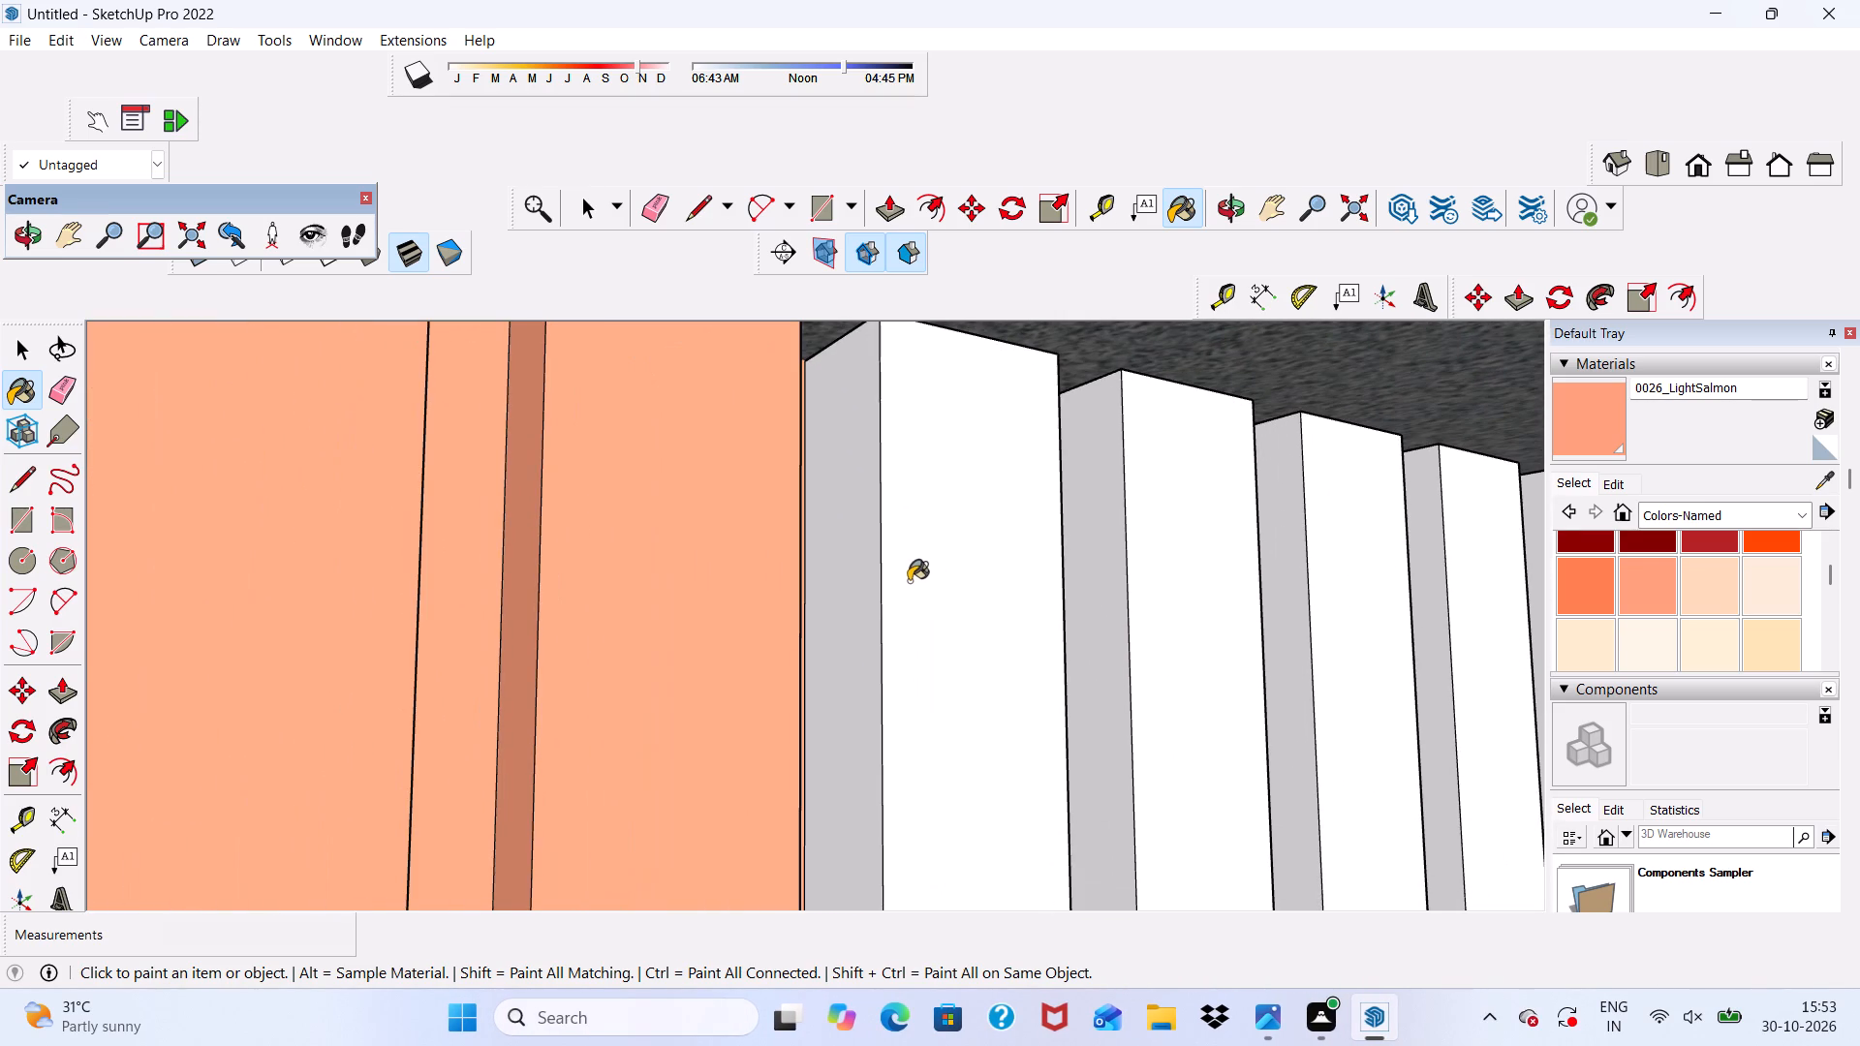
click(840, 582)
click(916, 605)
click(1108, 631)
click(1176, 644)
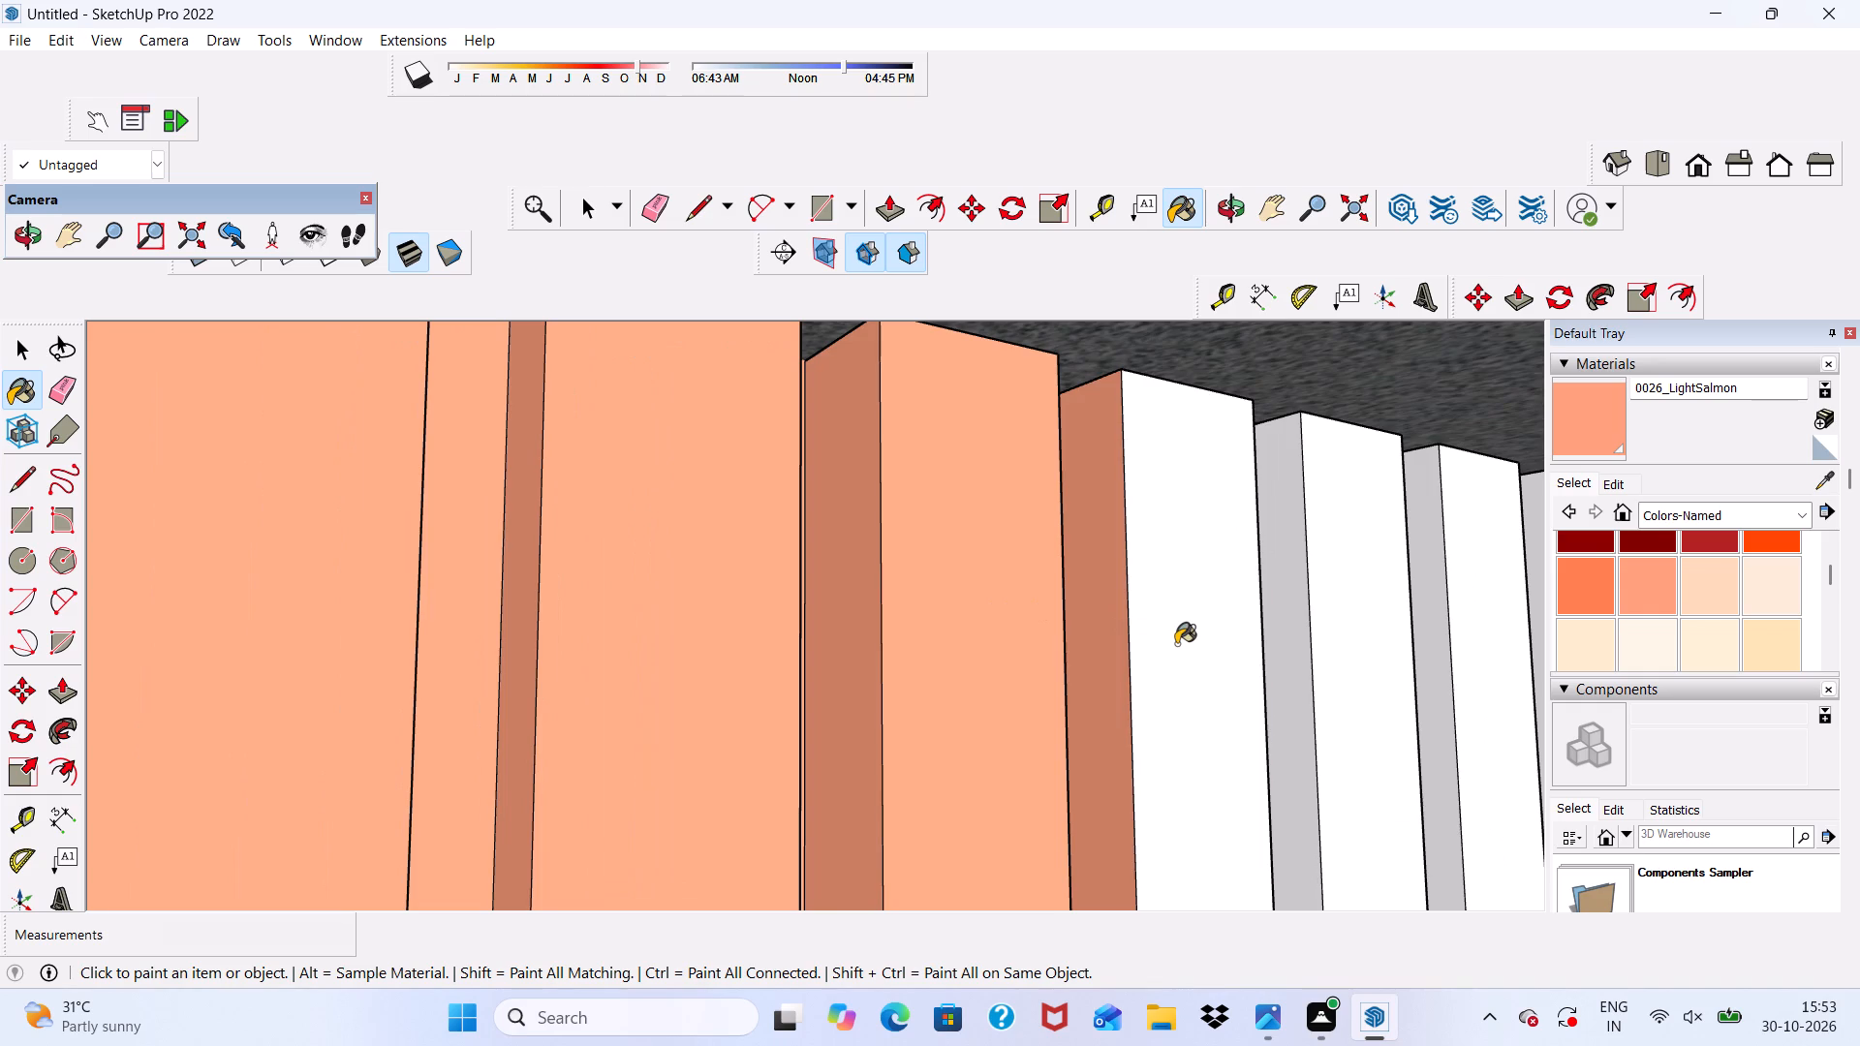
Paint the front and visible side faces of the thirty-third and thirty-fourth slats with 0026_LightSalmon.
scroll(1117, 626, down, 5)
scroll(1270, 626, up, 5)
click(1212, 631)
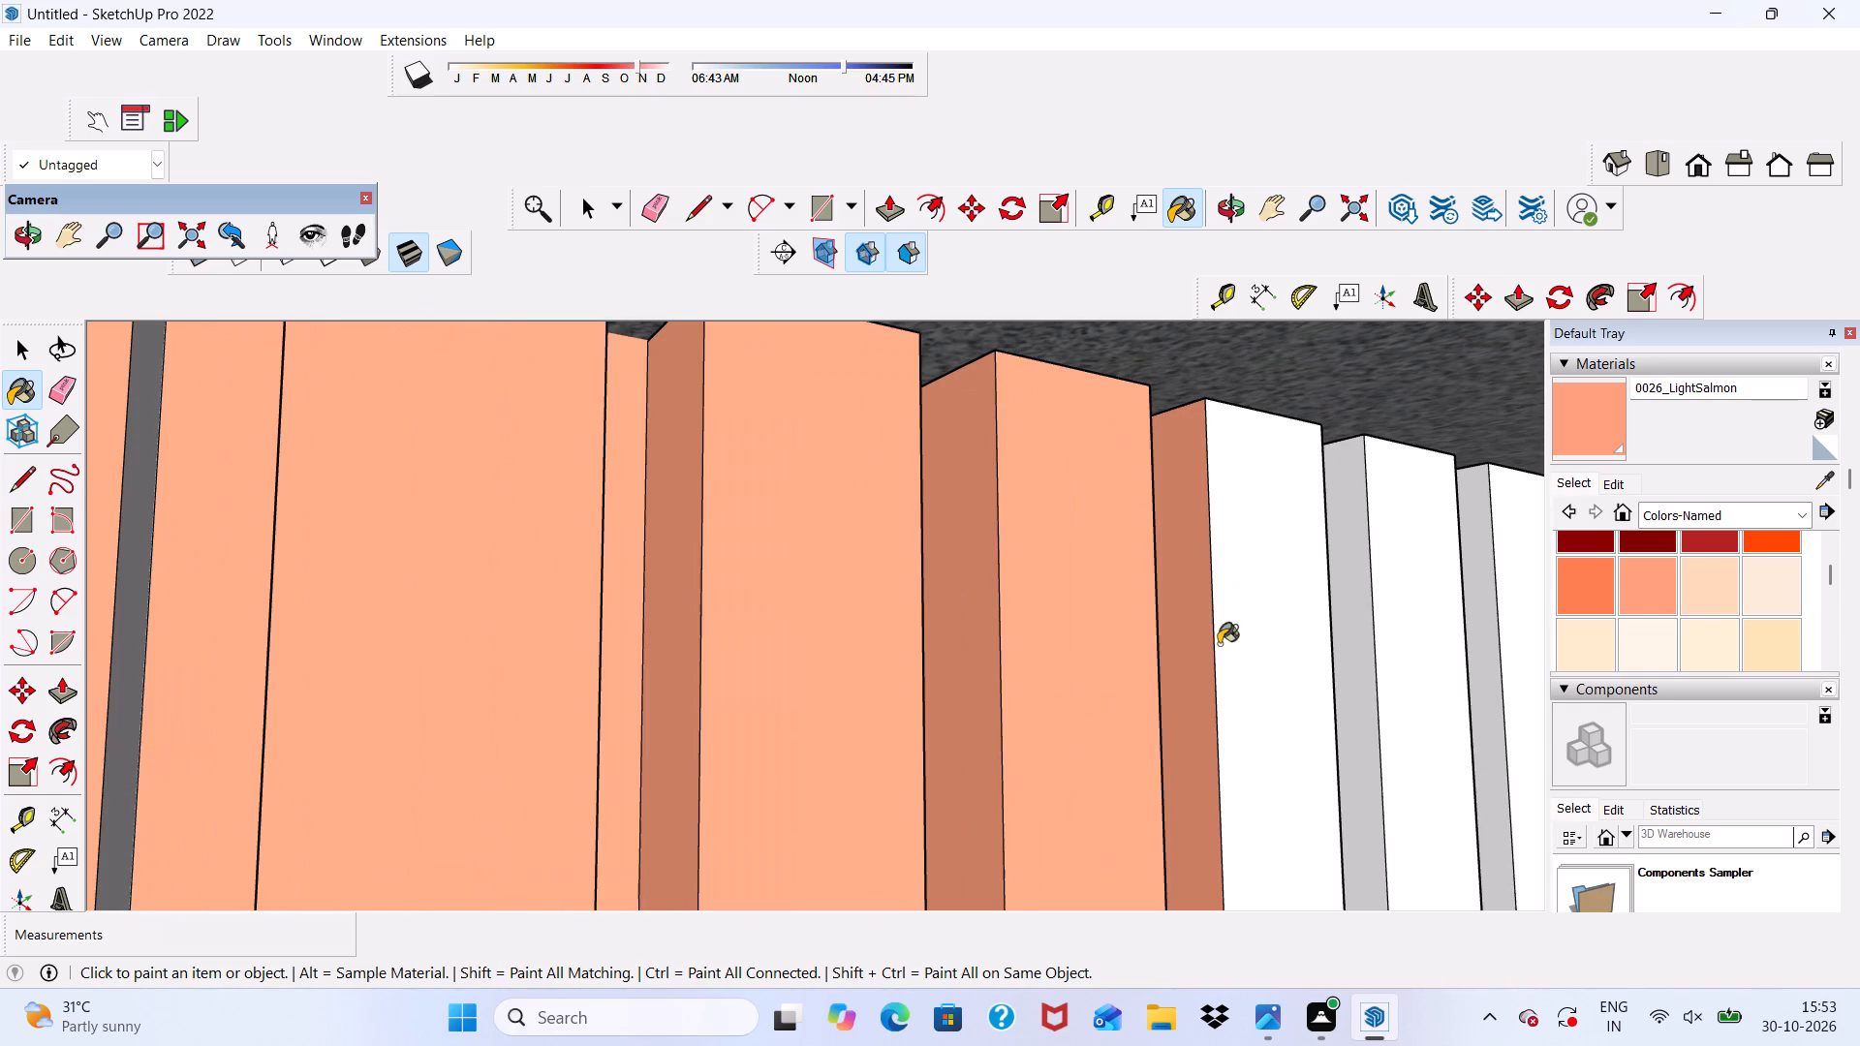
click(1219, 644)
scroll(1239, 638, down, 4)
scroll(1336, 673, up, 3)
double_click(1336, 673)
click(1347, 667)
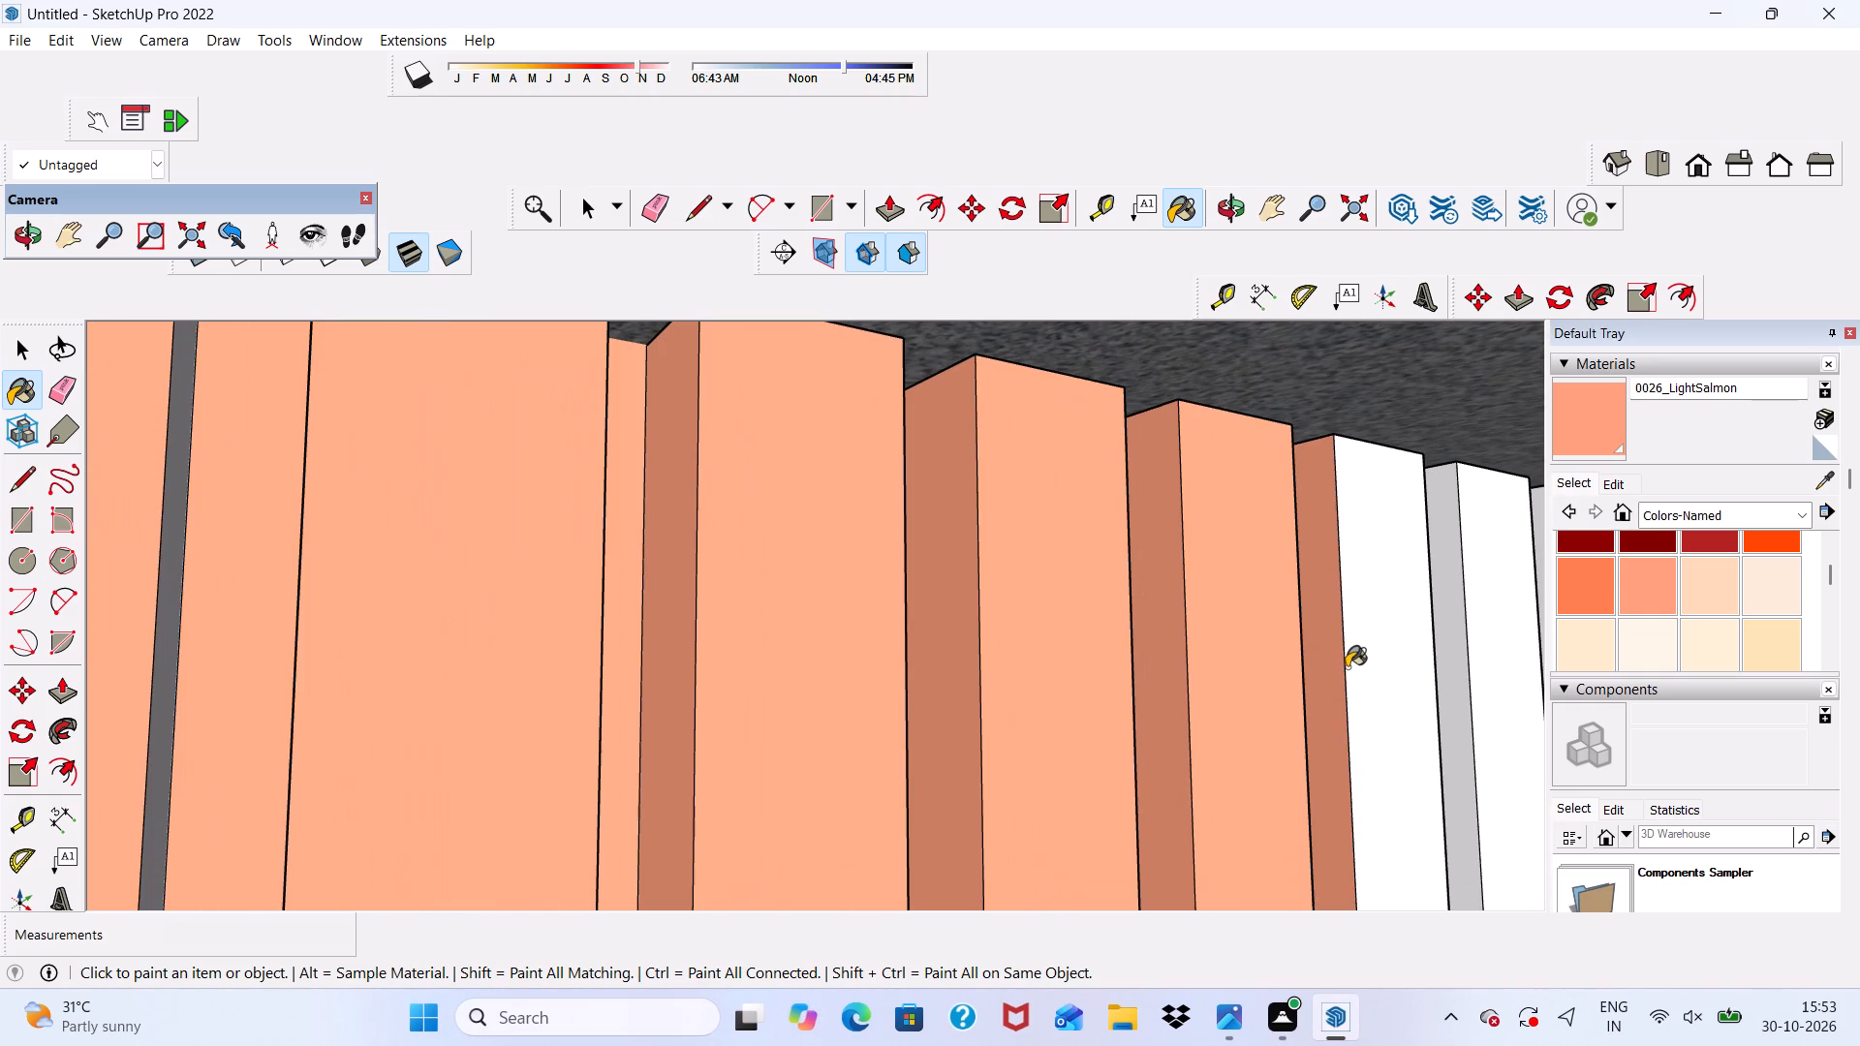
Paint the front and visible side faces of the last three slats at the end of the row with 0026_LightSalmon.
scroll(1301, 625, down, 5)
scroll(939, 605, down, 6)
scroll(1305, 672, up, 9)
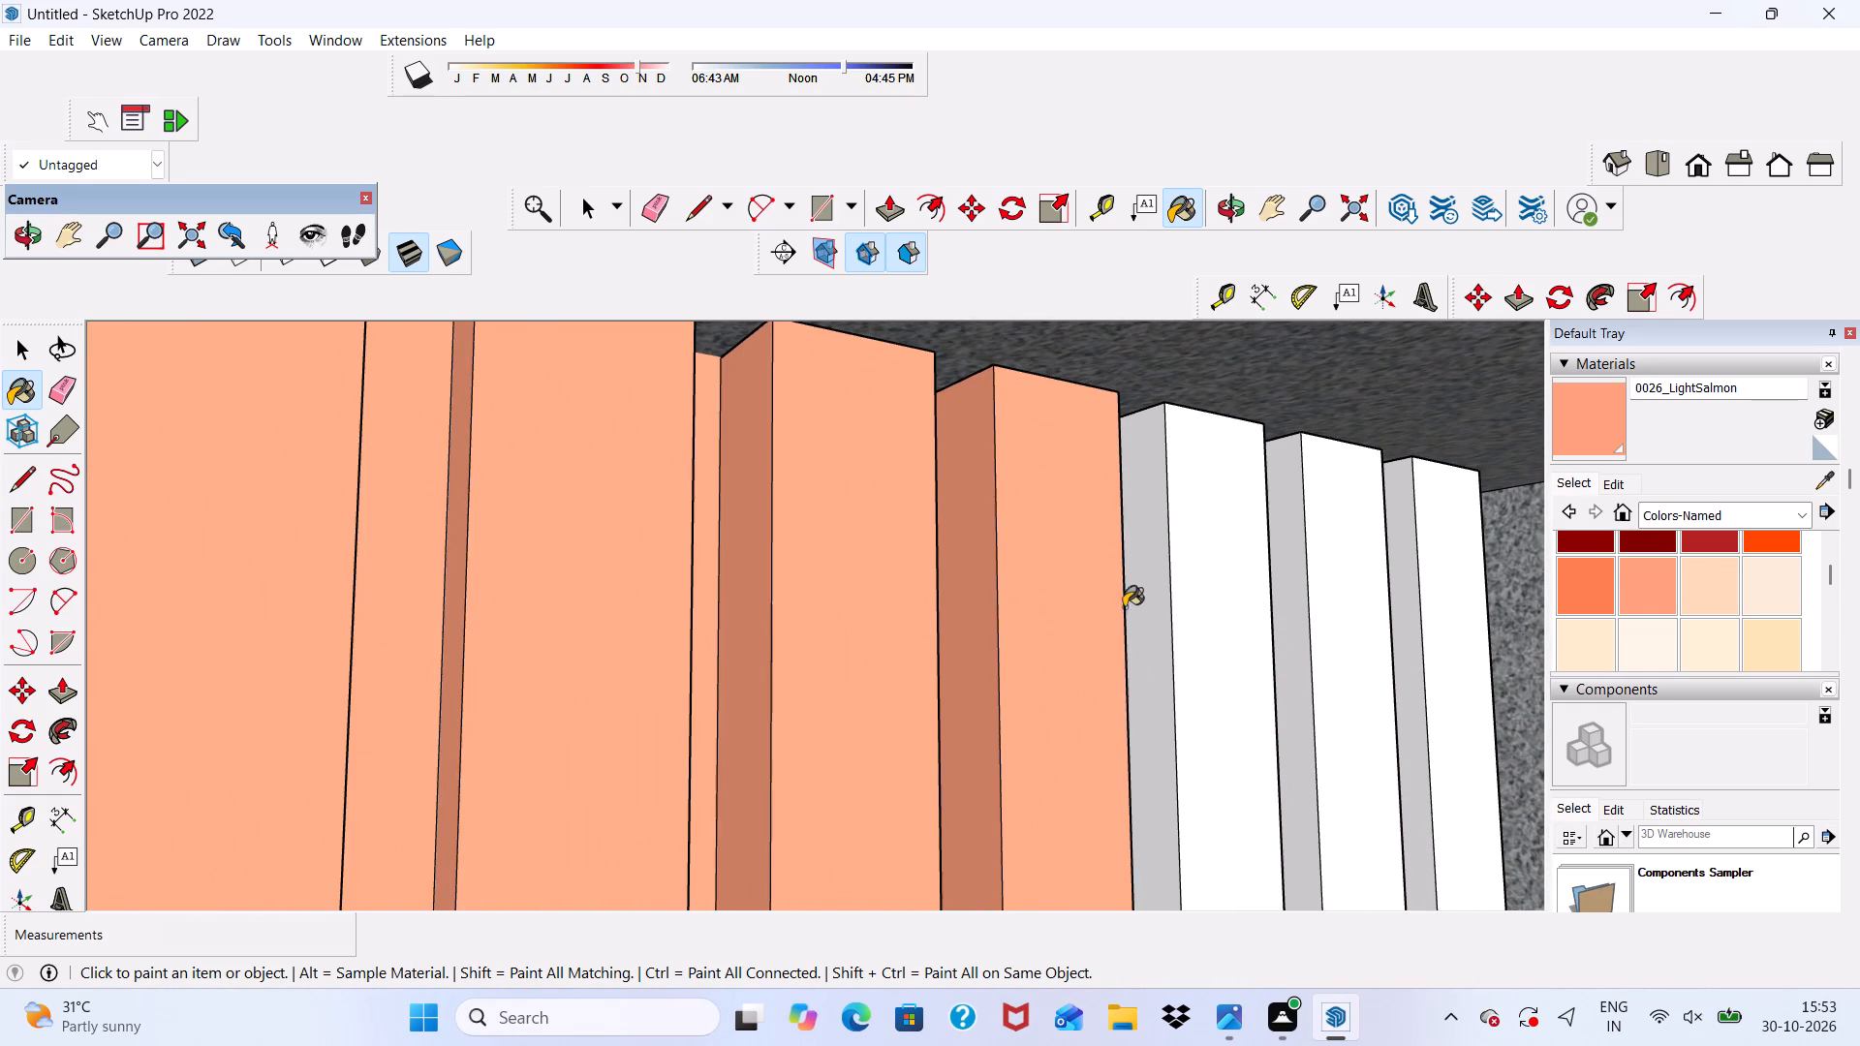
click(1130, 605)
click(1194, 653)
click(1286, 661)
click(1348, 682)
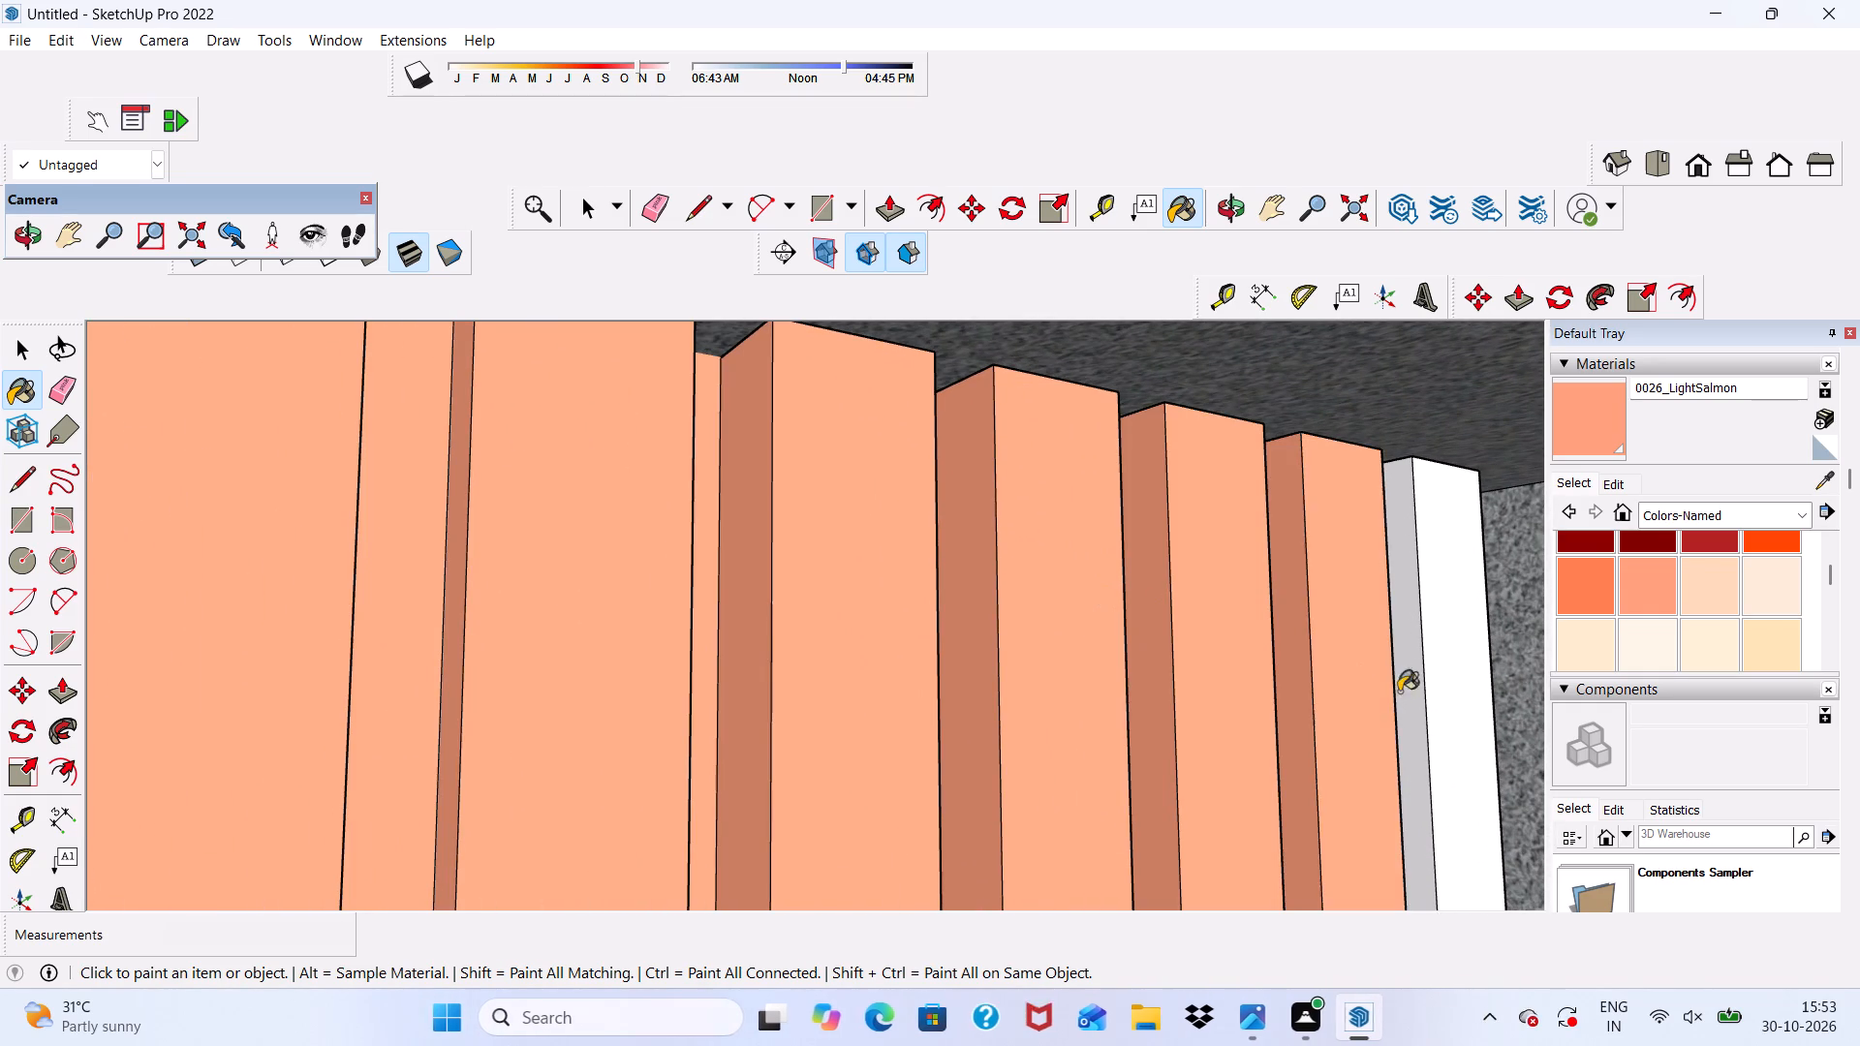
drag(1403, 688, 1412, 687)
click(1431, 682)
Paint the white opposite side faces of four slats near the just-painted end of the row with 0026_LightSalmon.
scroll(1422, 648, down, 5)
middle_drag(1421, 656, 1288, 690)
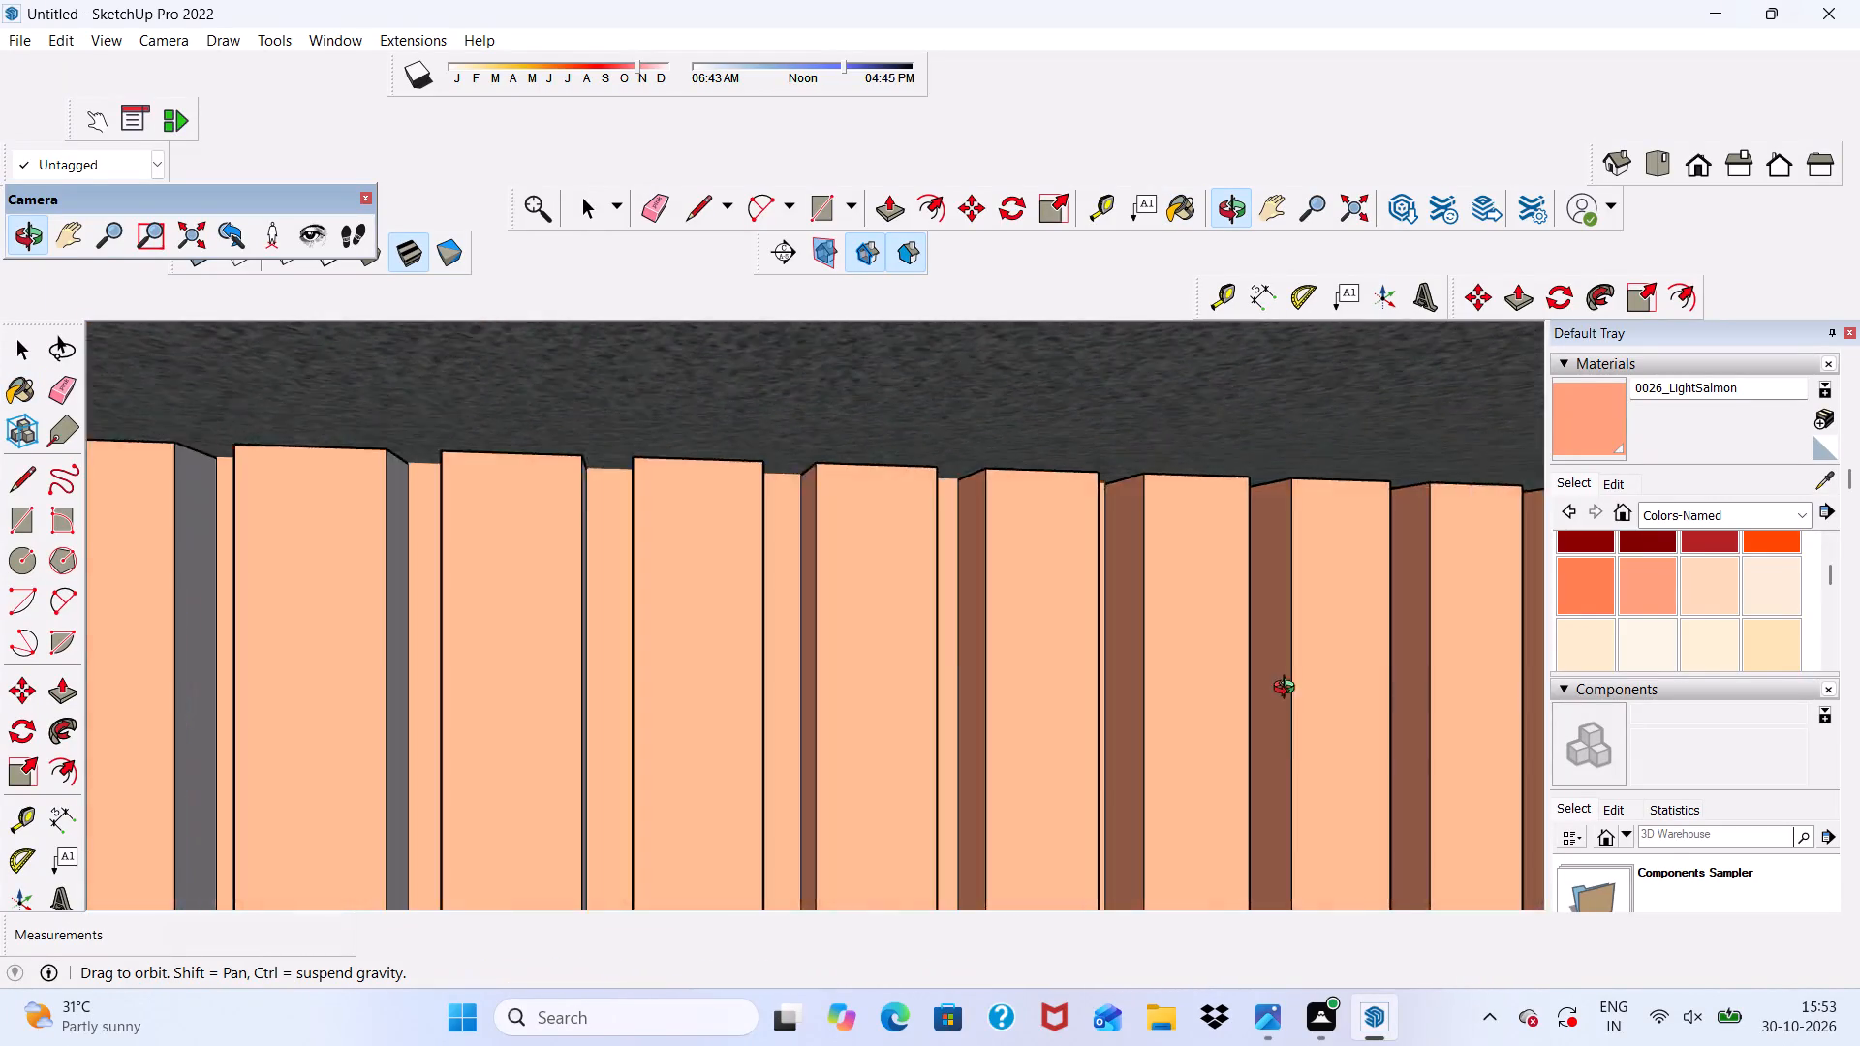
middle_drag(1288, 690, 877, 692)
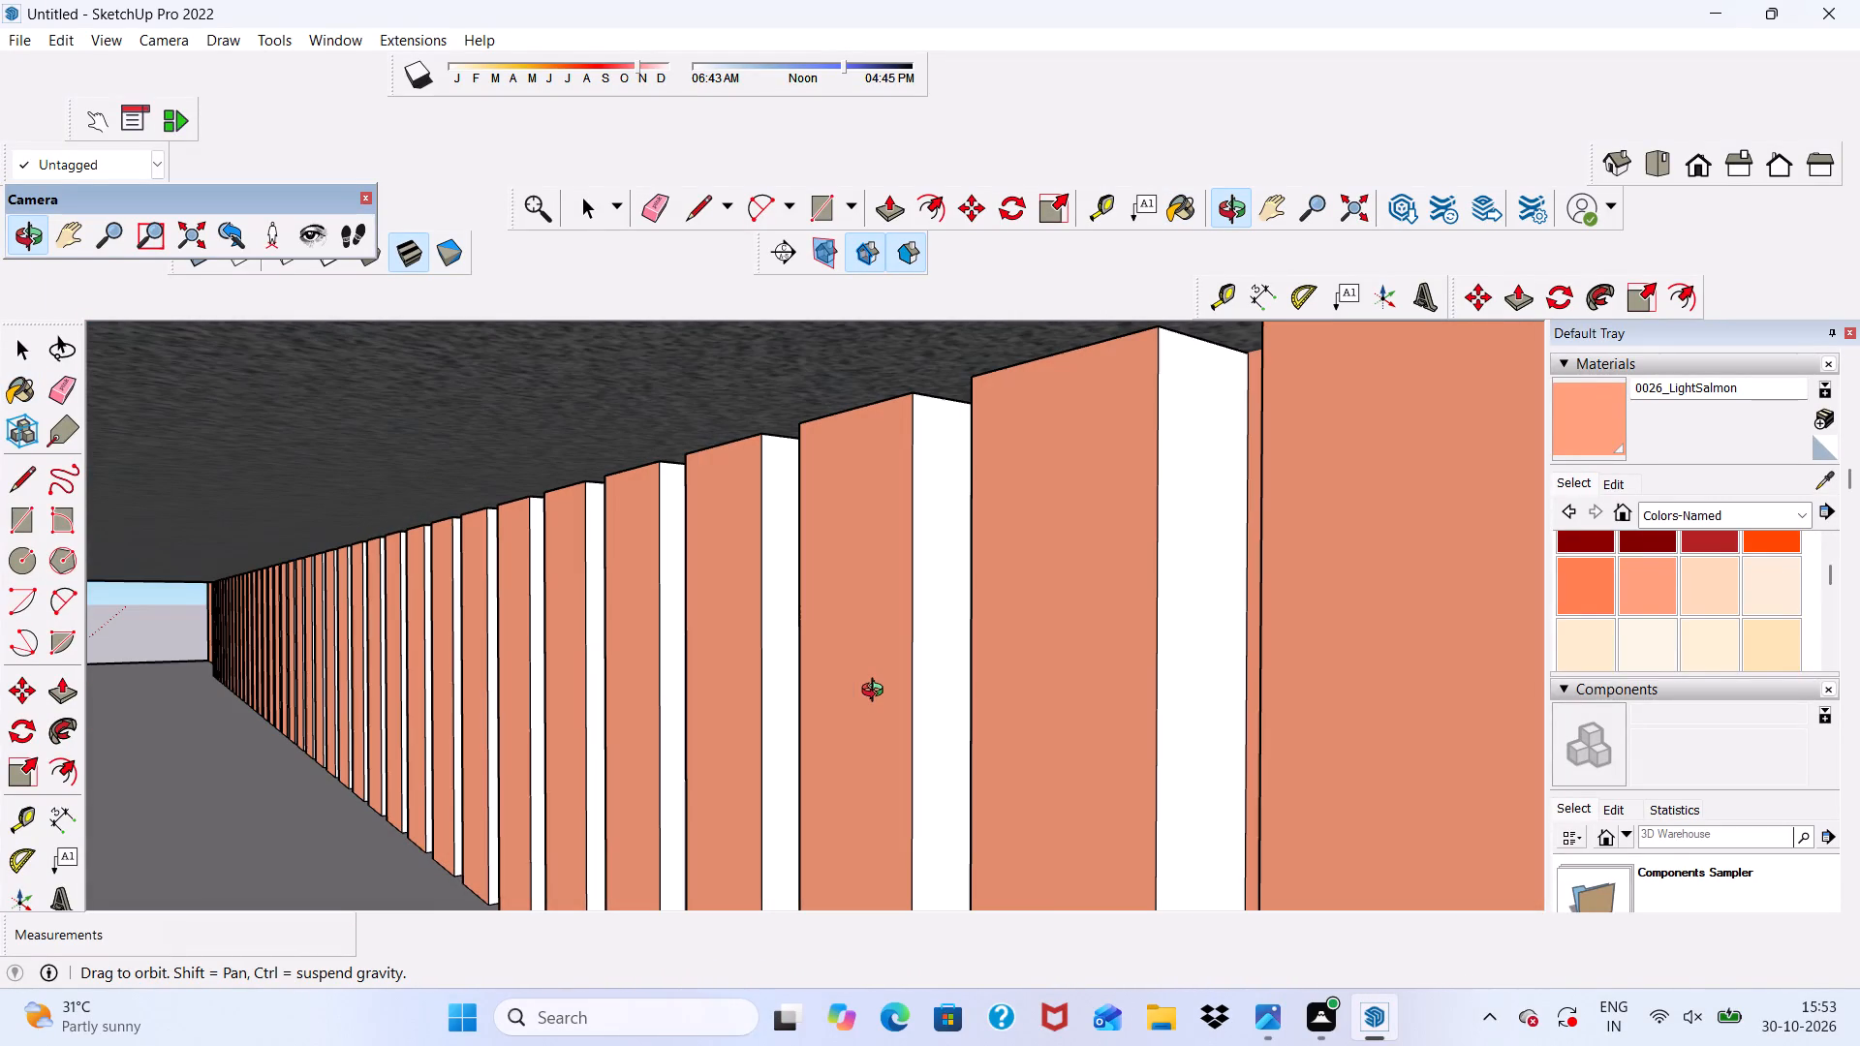
middle_drag(877, 692, 876, 697)
scroll(1194, 692, up, 3)
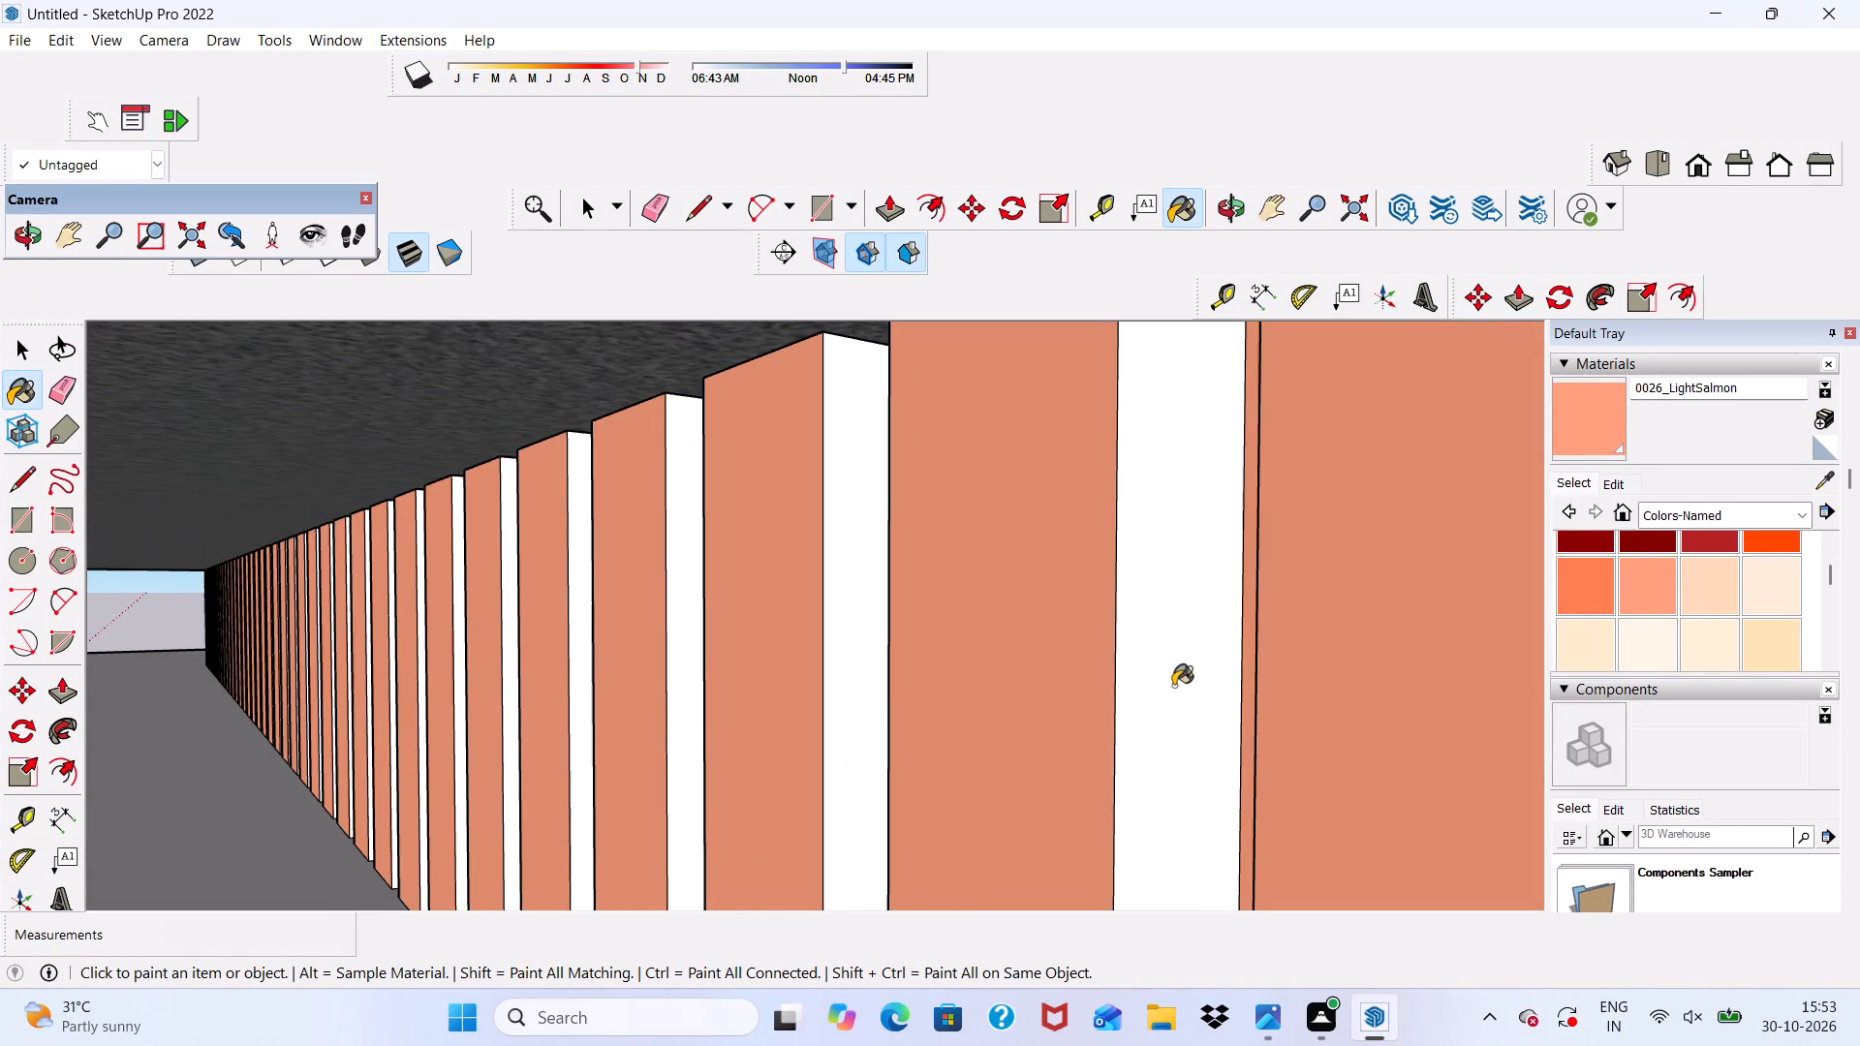
click(1173, 686)
click(865, 708)
scroll(626, 729, up, 7)
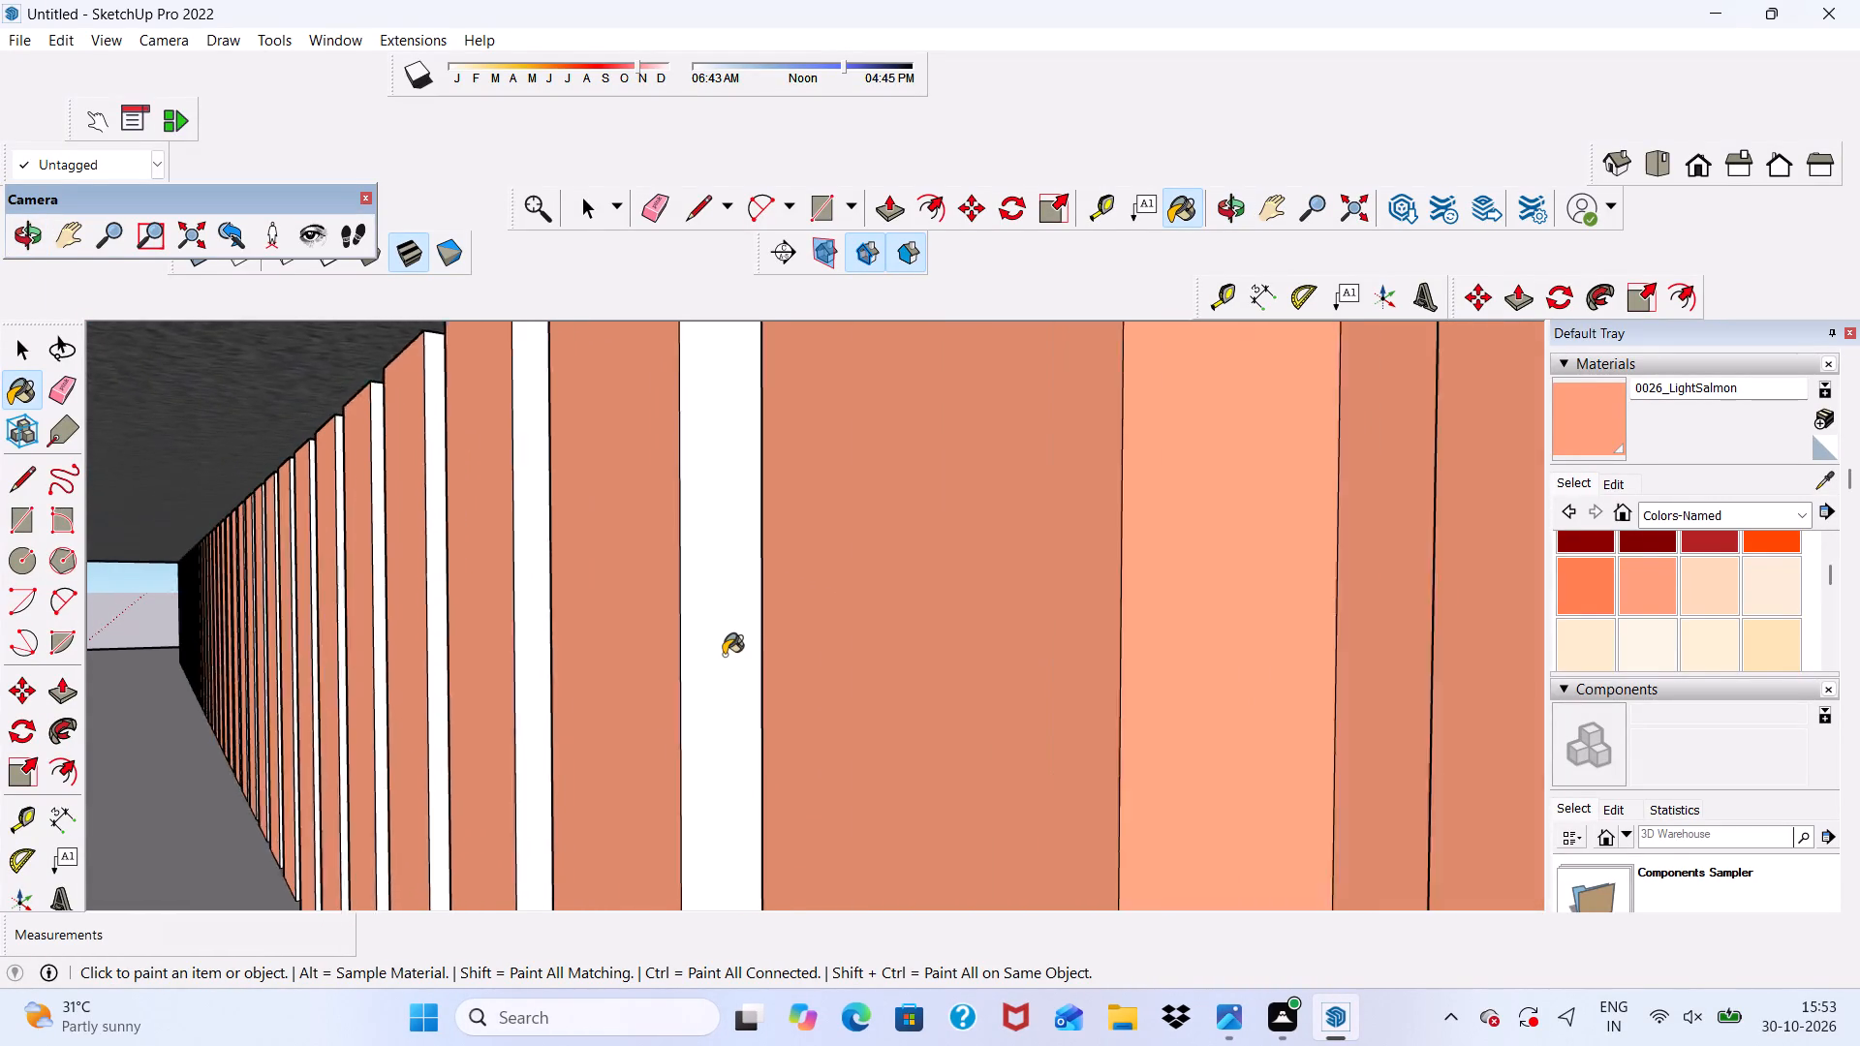
scroll(724, 655, up, 1)
click(724, 655)
scroll(587, 681, up, 3)
click(504, 673)
Paint the white side faces of the next four slats, working back along the row, with 0026_LightSalmon.
middle_drag(361, 699, 451, 724)
scroll(488, 712, up, 3)
click(542, 696)
click(316, 704)
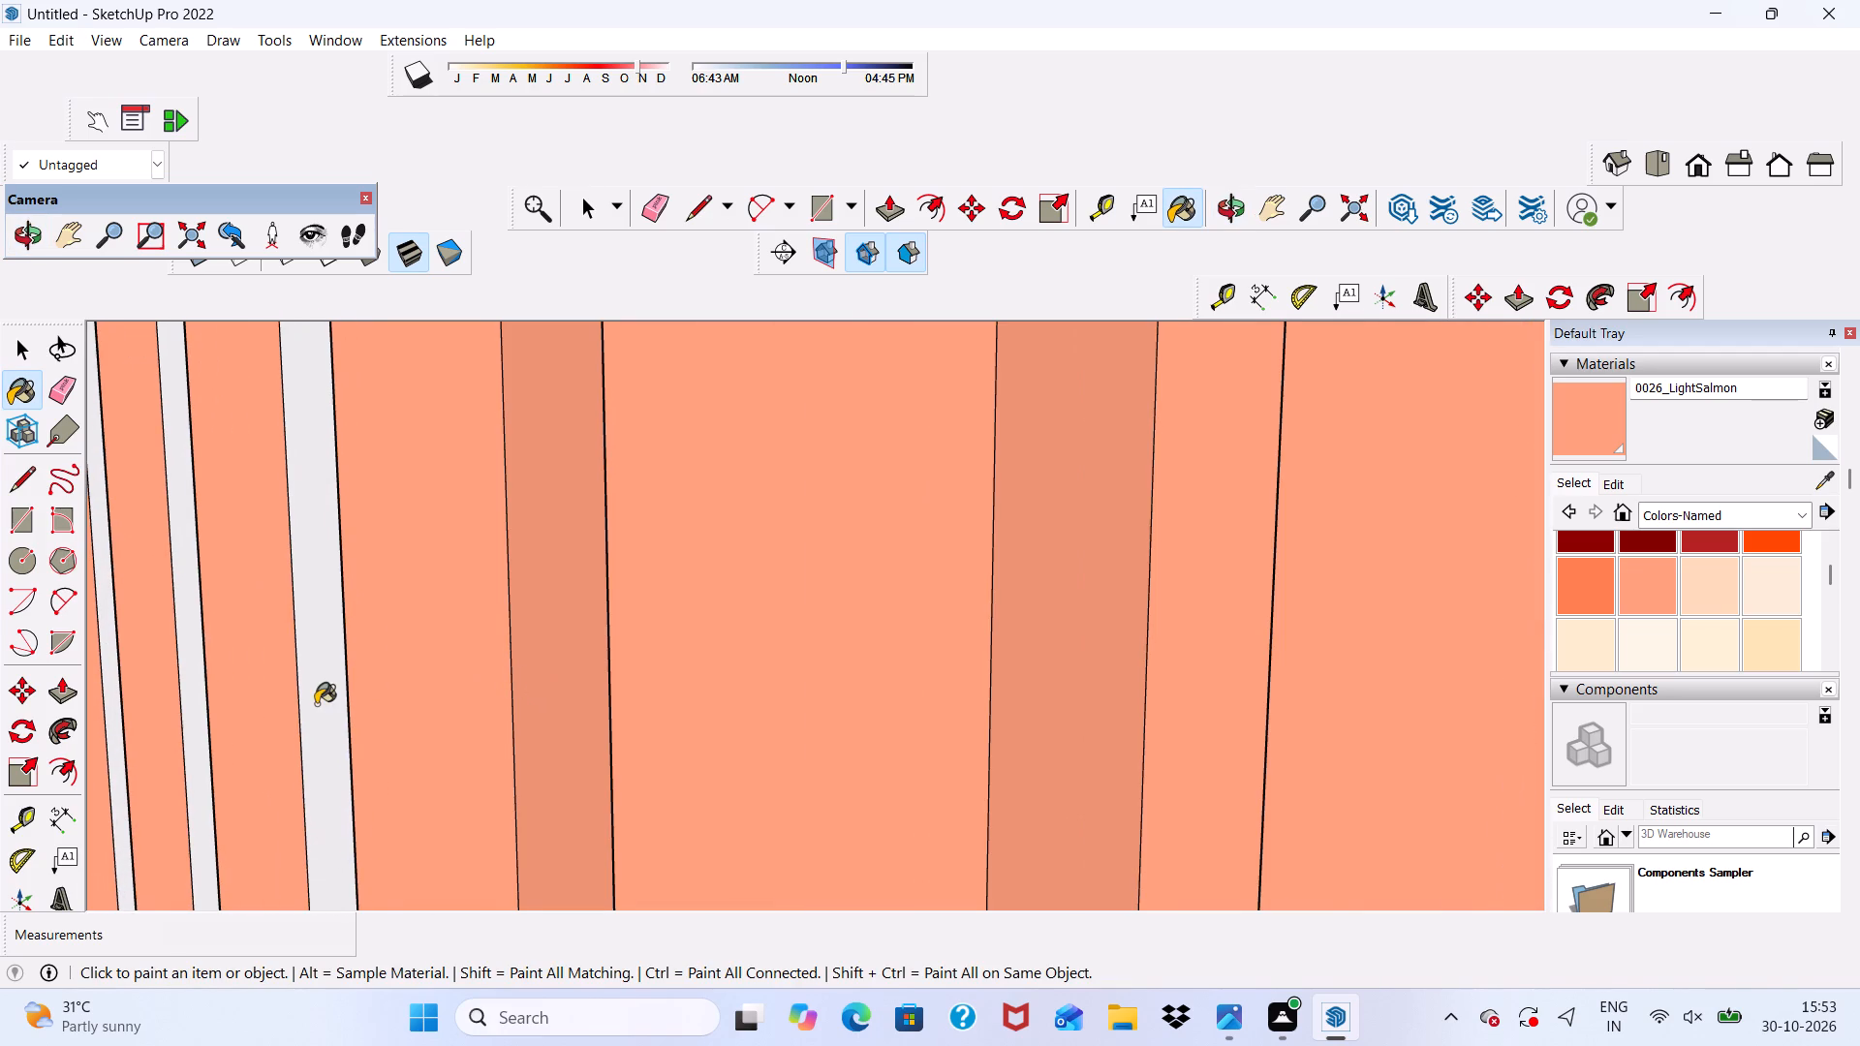
scroll(402, 671, down, 6)
scroll(229, 692, up, 5)
click(267, 675)
scroll(188, 712, up, 3)
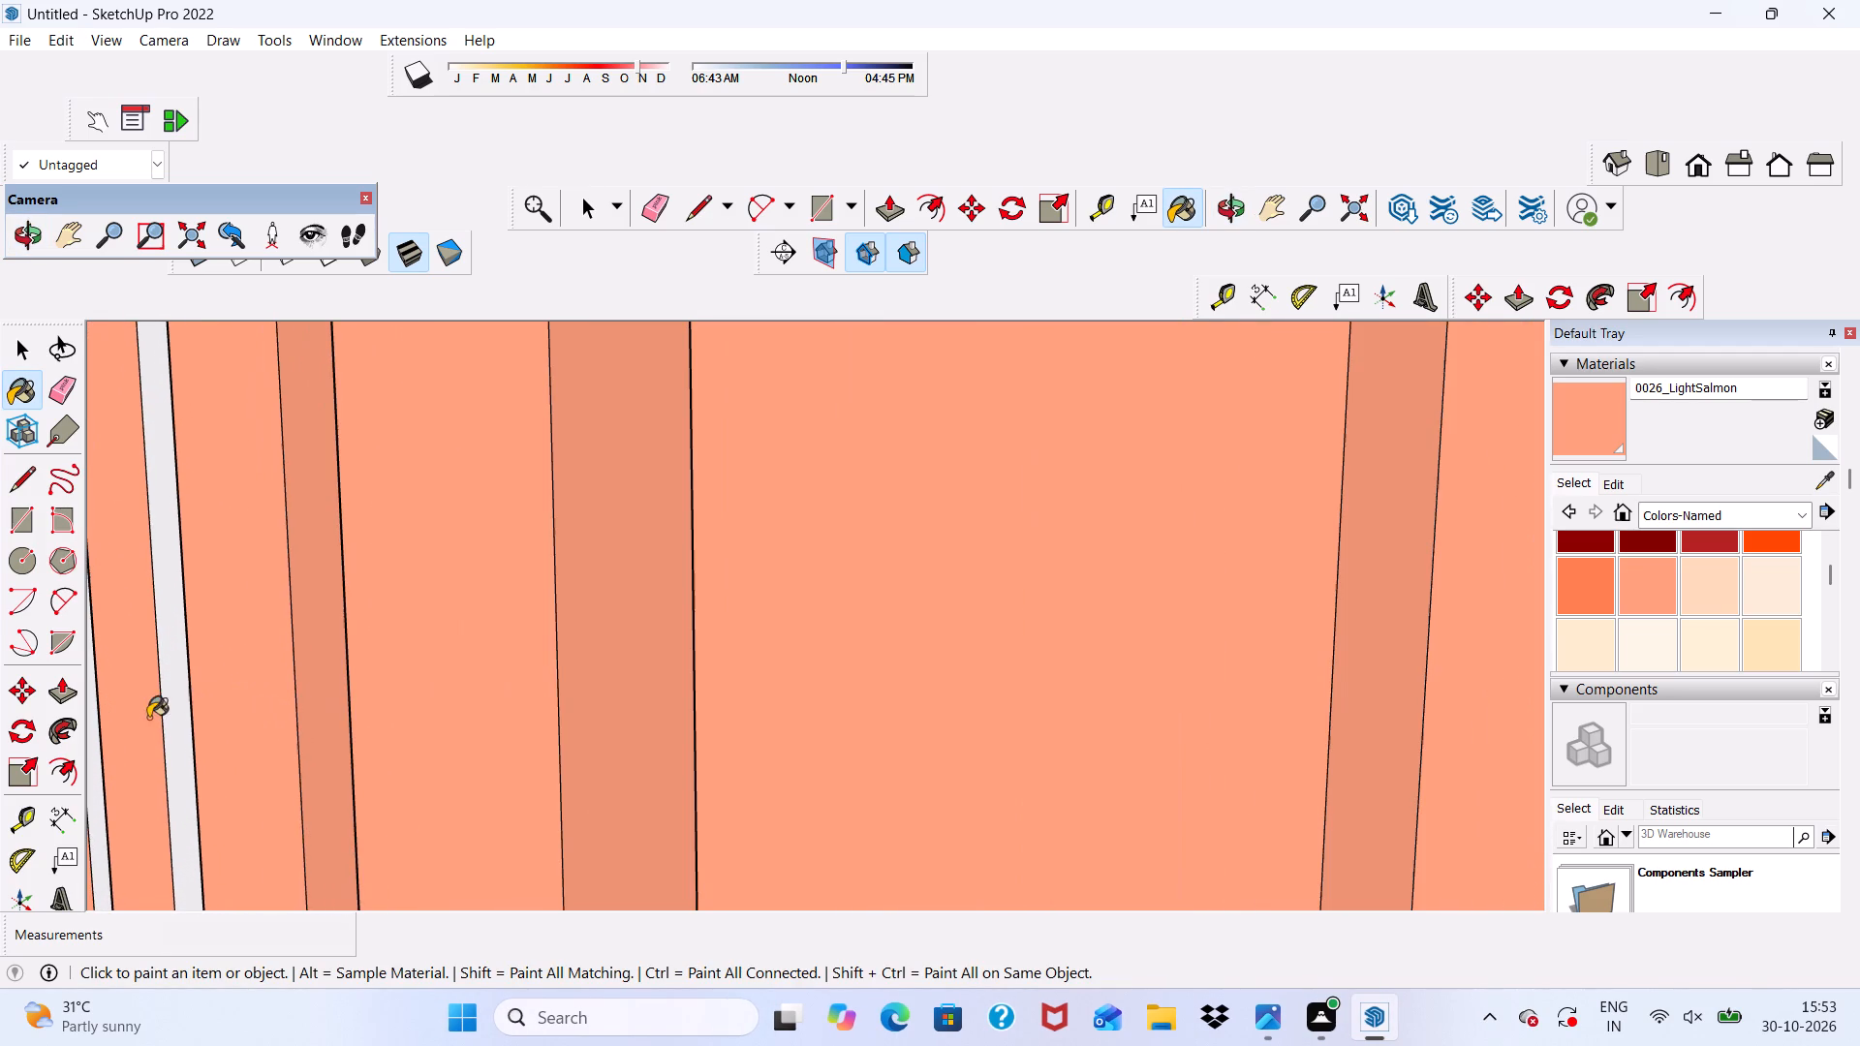
click(170, 724)
Paint the white side faces of the next three slats back along the row with 0026_LightSalmon.
scroll(232, 695, down, 12)
middle_drag(622, 727, 563, 849)
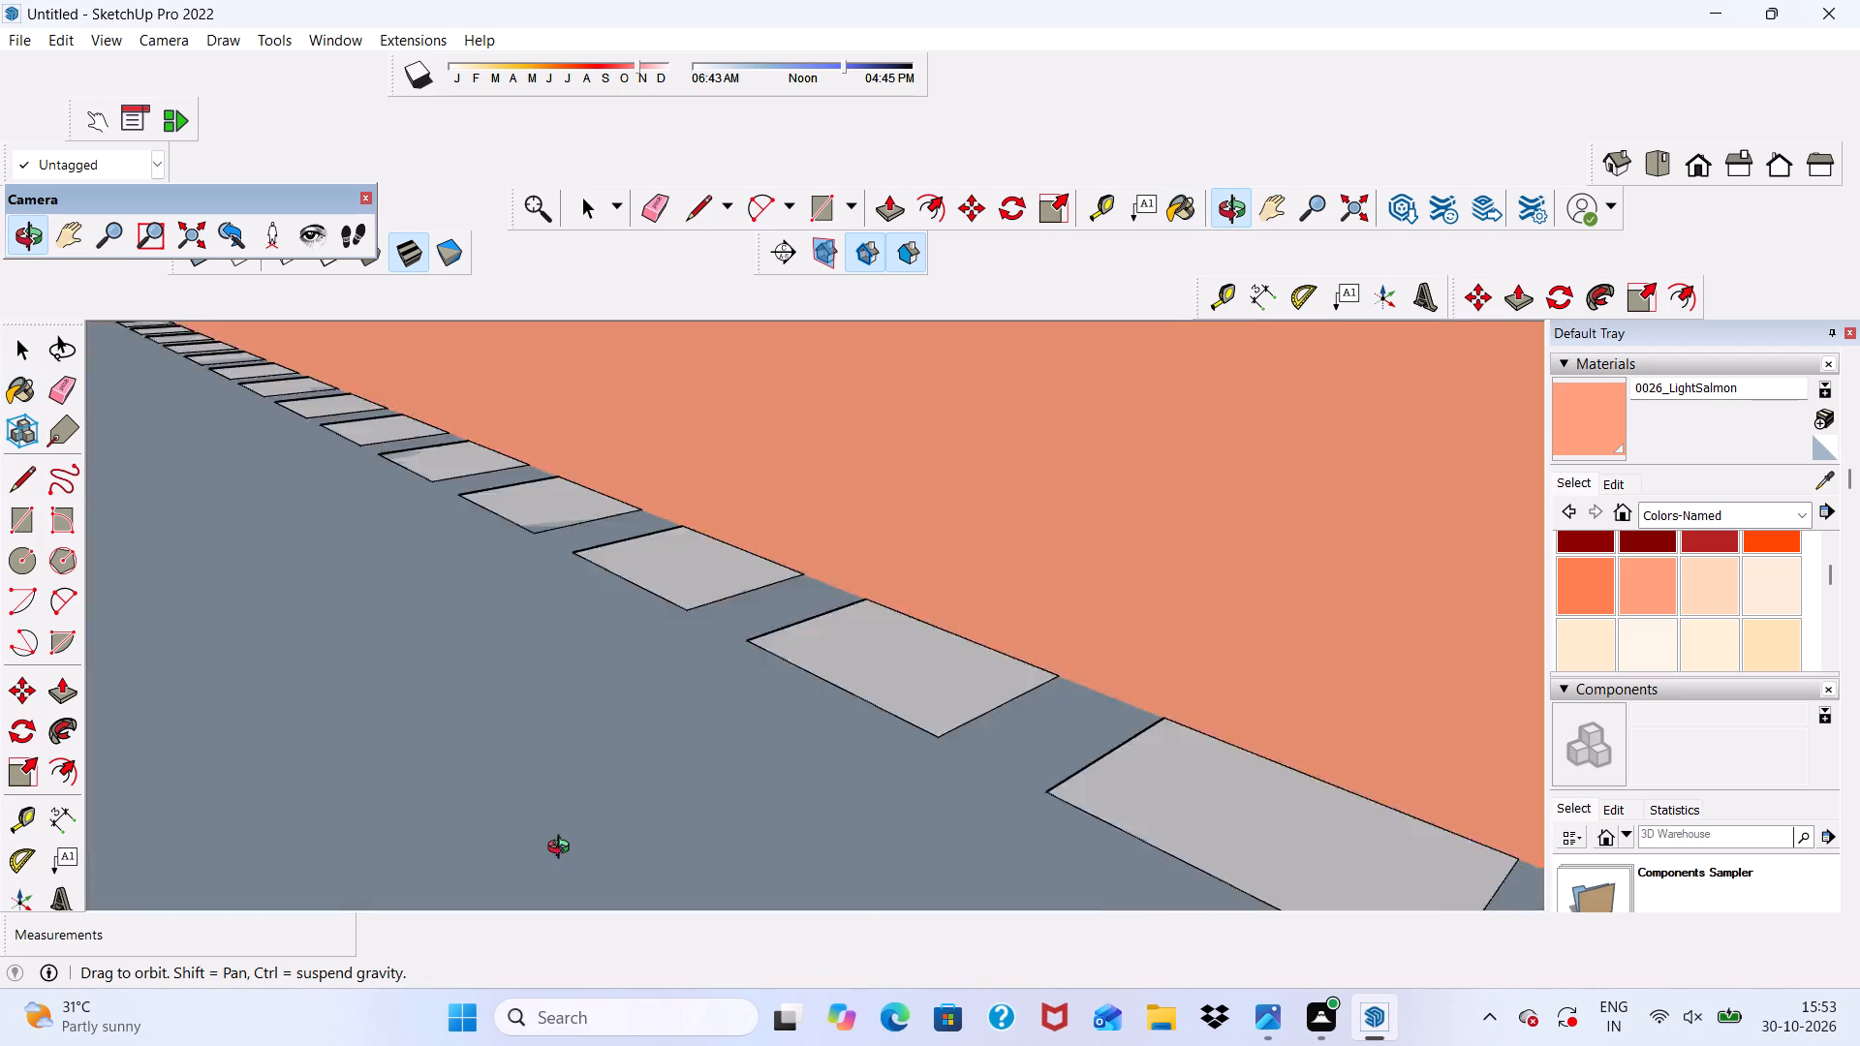
middle_drag(563, 849, 537, 664)
scroll(400, 670, up, 5)
scroll(231, 597, up, 3)
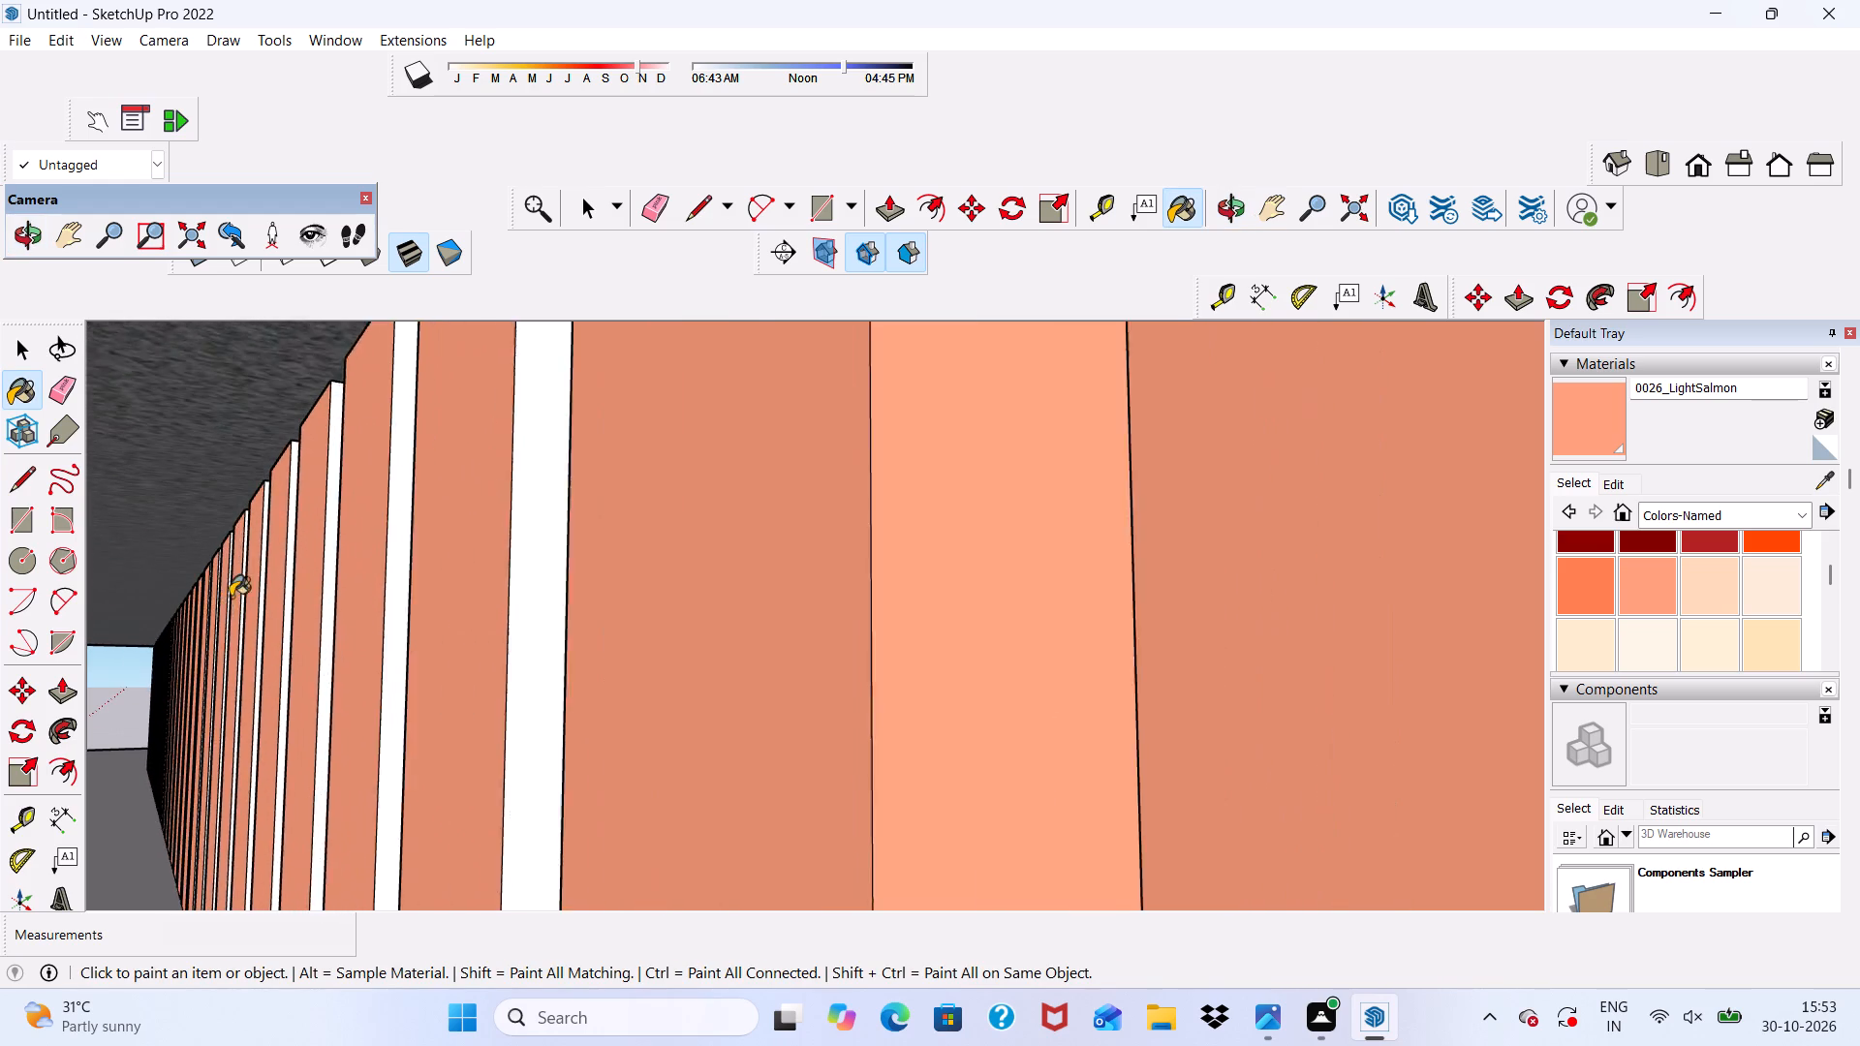
scroll(231, 597, up, 3)
click(741, 661)
scroll(486, 616, up, 3)
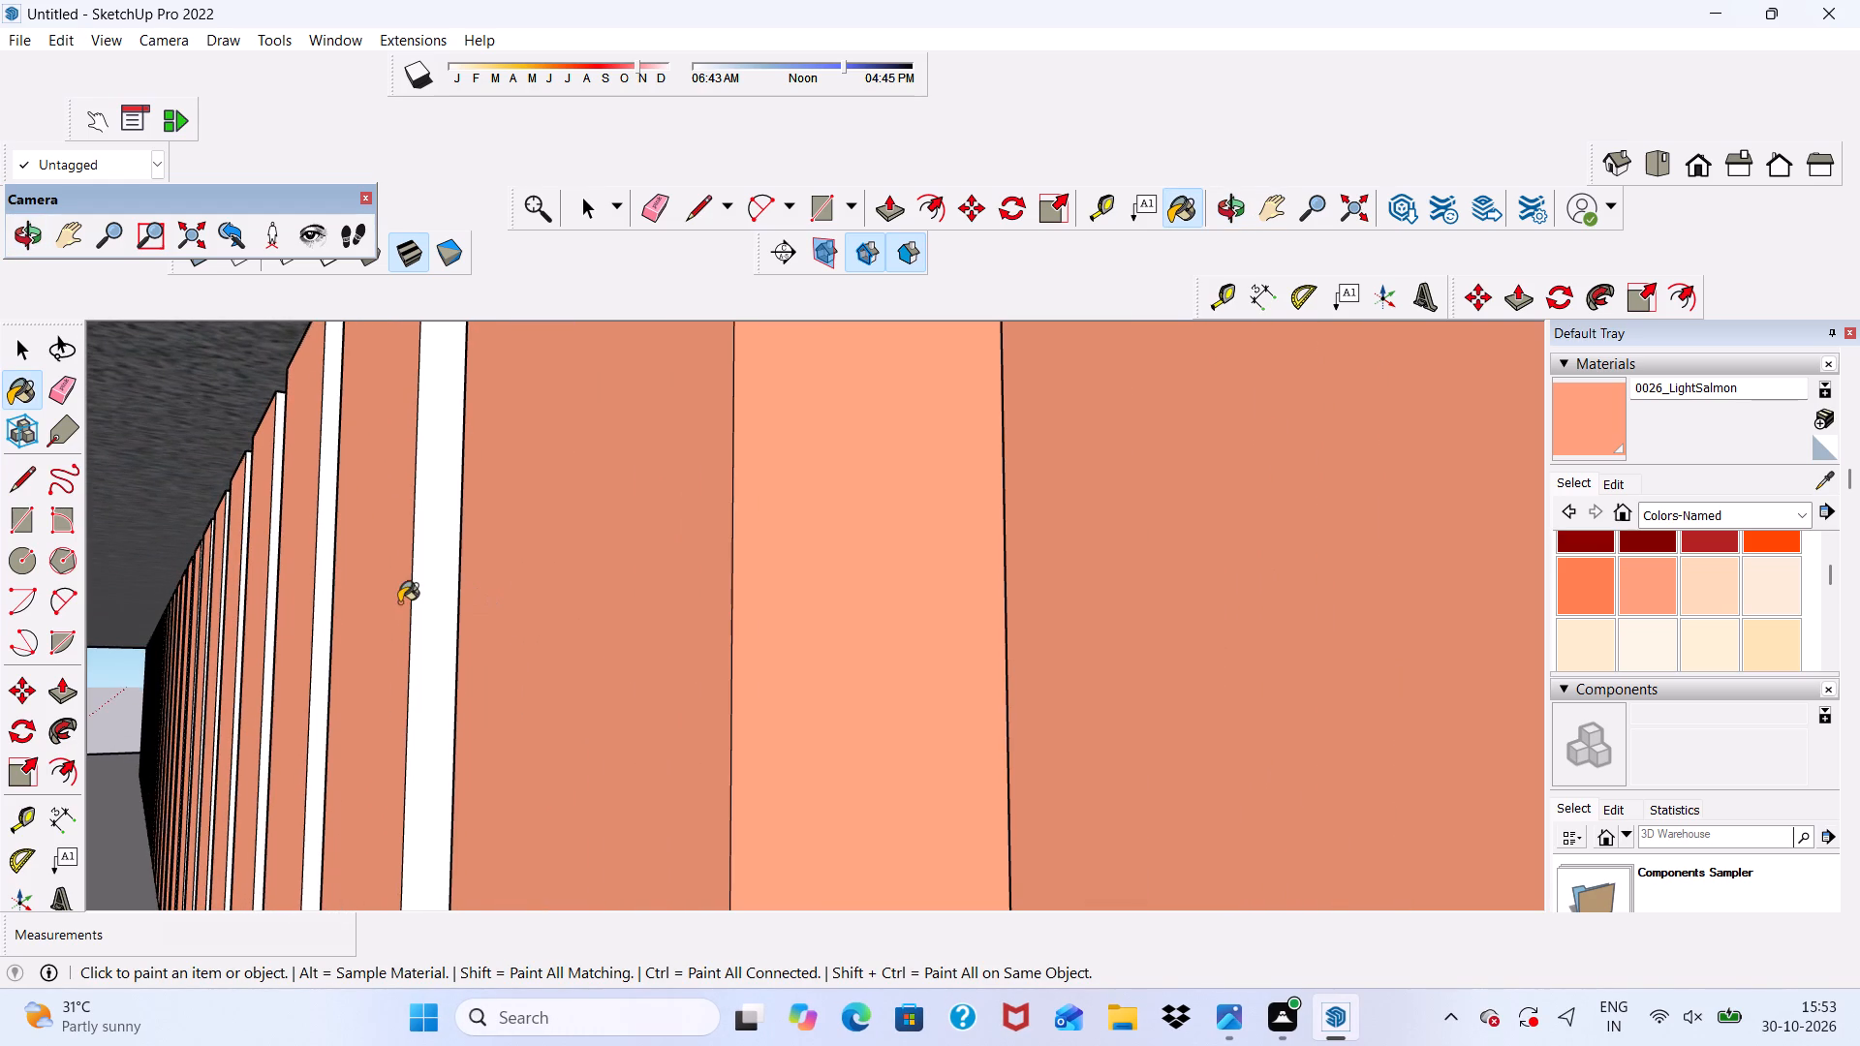
click(427, 602)
scroll(231, 583, up, 2)
scroll(381, 580, up, 3)
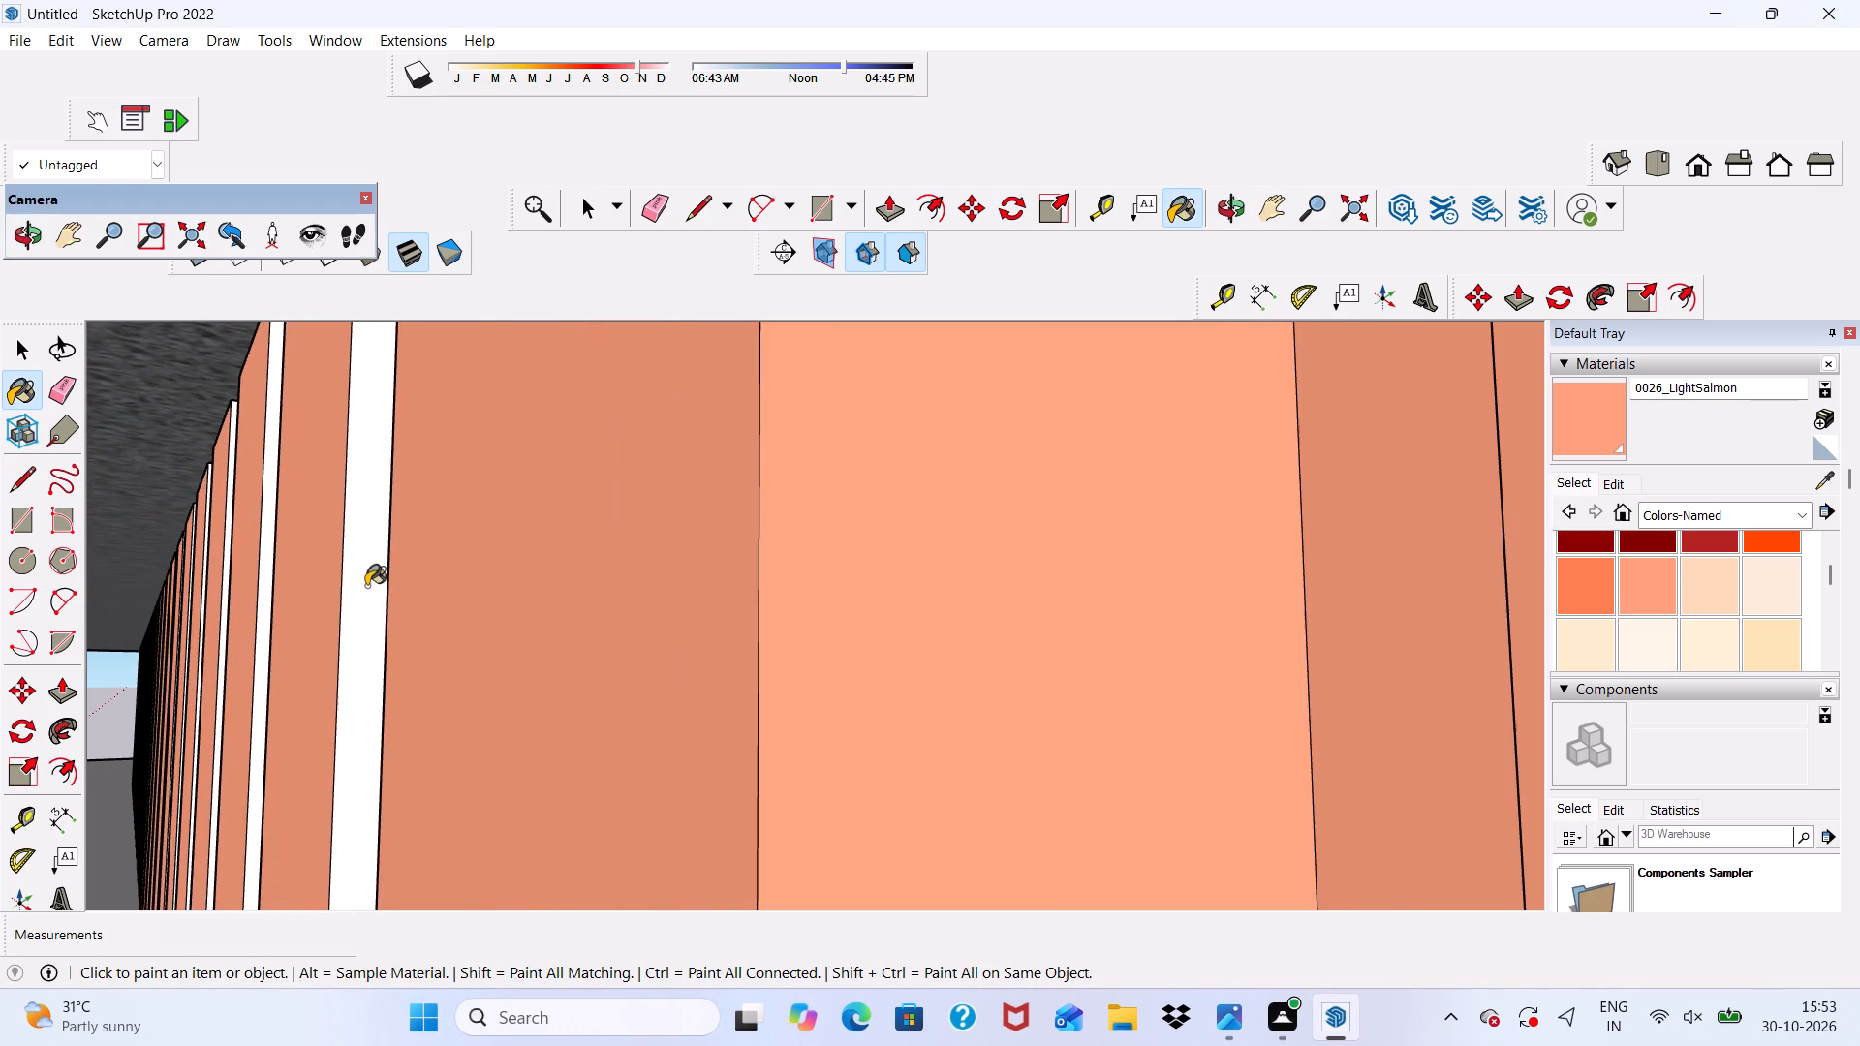
click(366, 586)
Continue back along the slat row, painting three more white side faces with 0026_LightSalmon.
scroll(366, 586, down, 9)
middle_drag(336, 600, 346, 636)
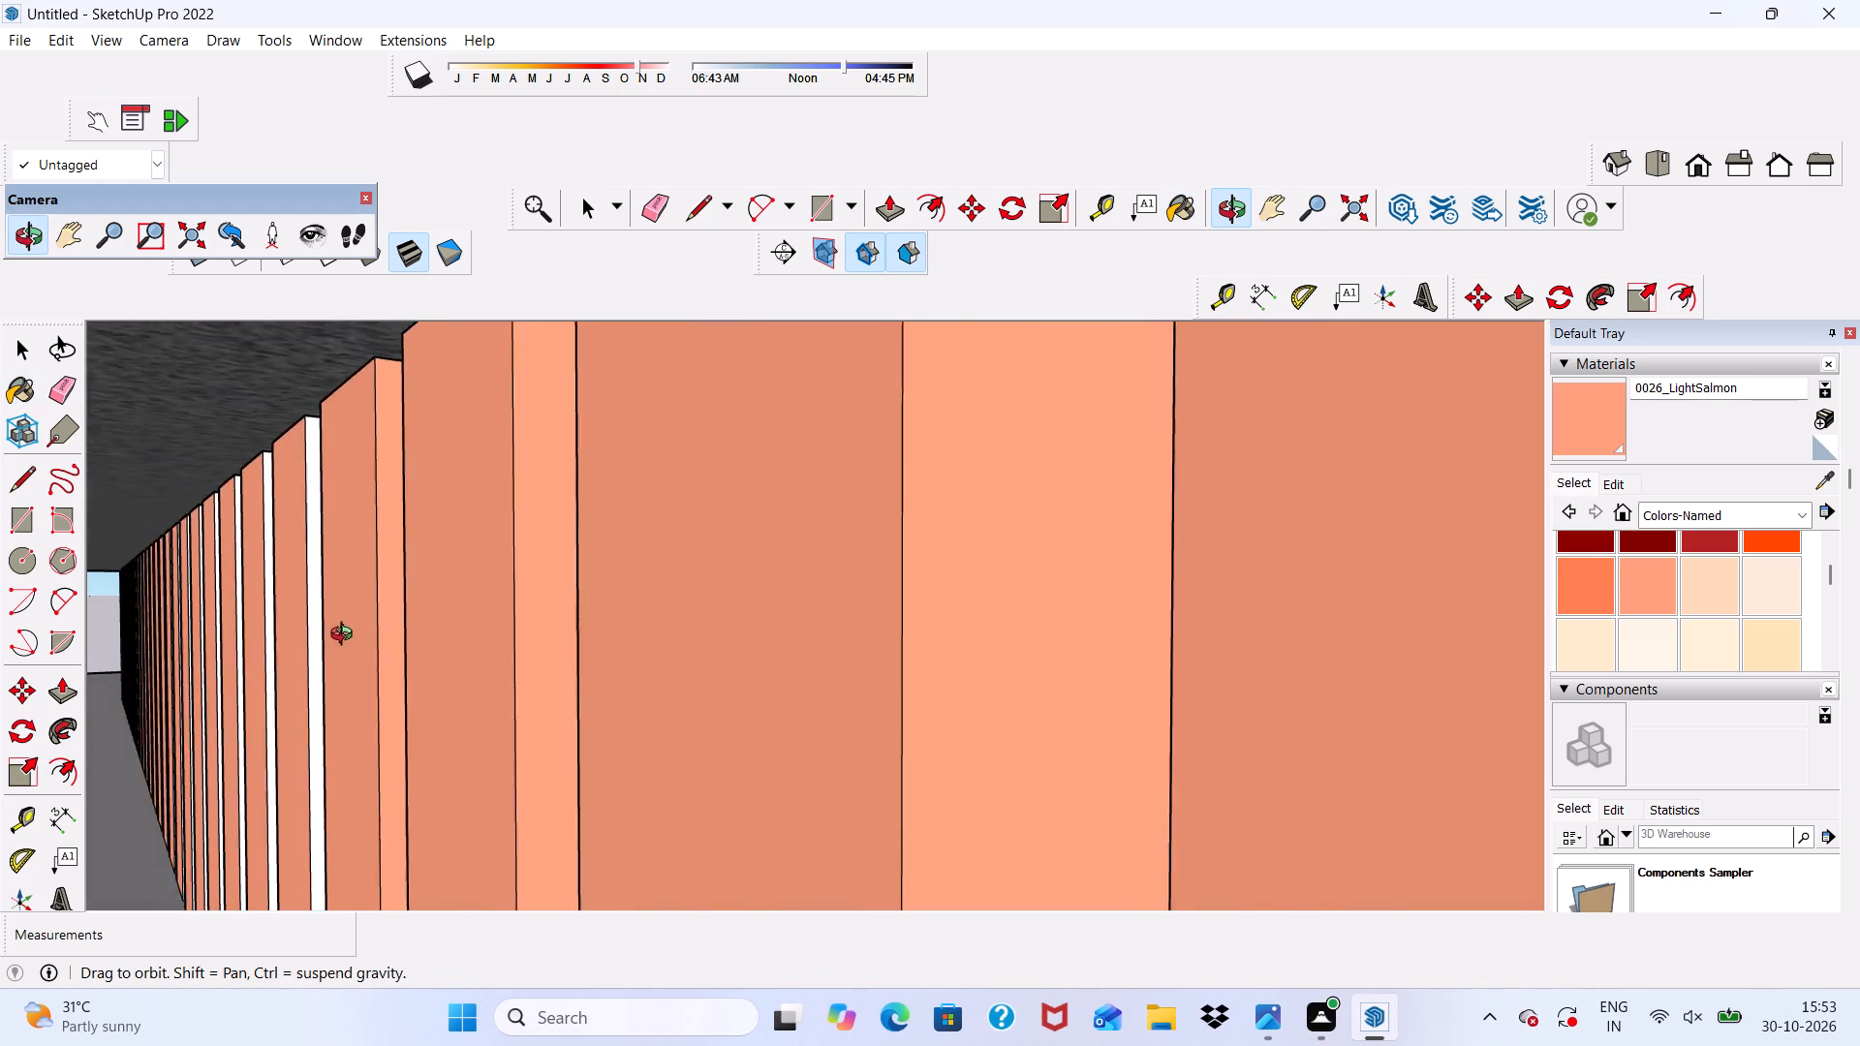
middle_drag(346, 636, 363, 686)
scroll(237, 640, up, 3)
scroll(366, 600, up, 5)
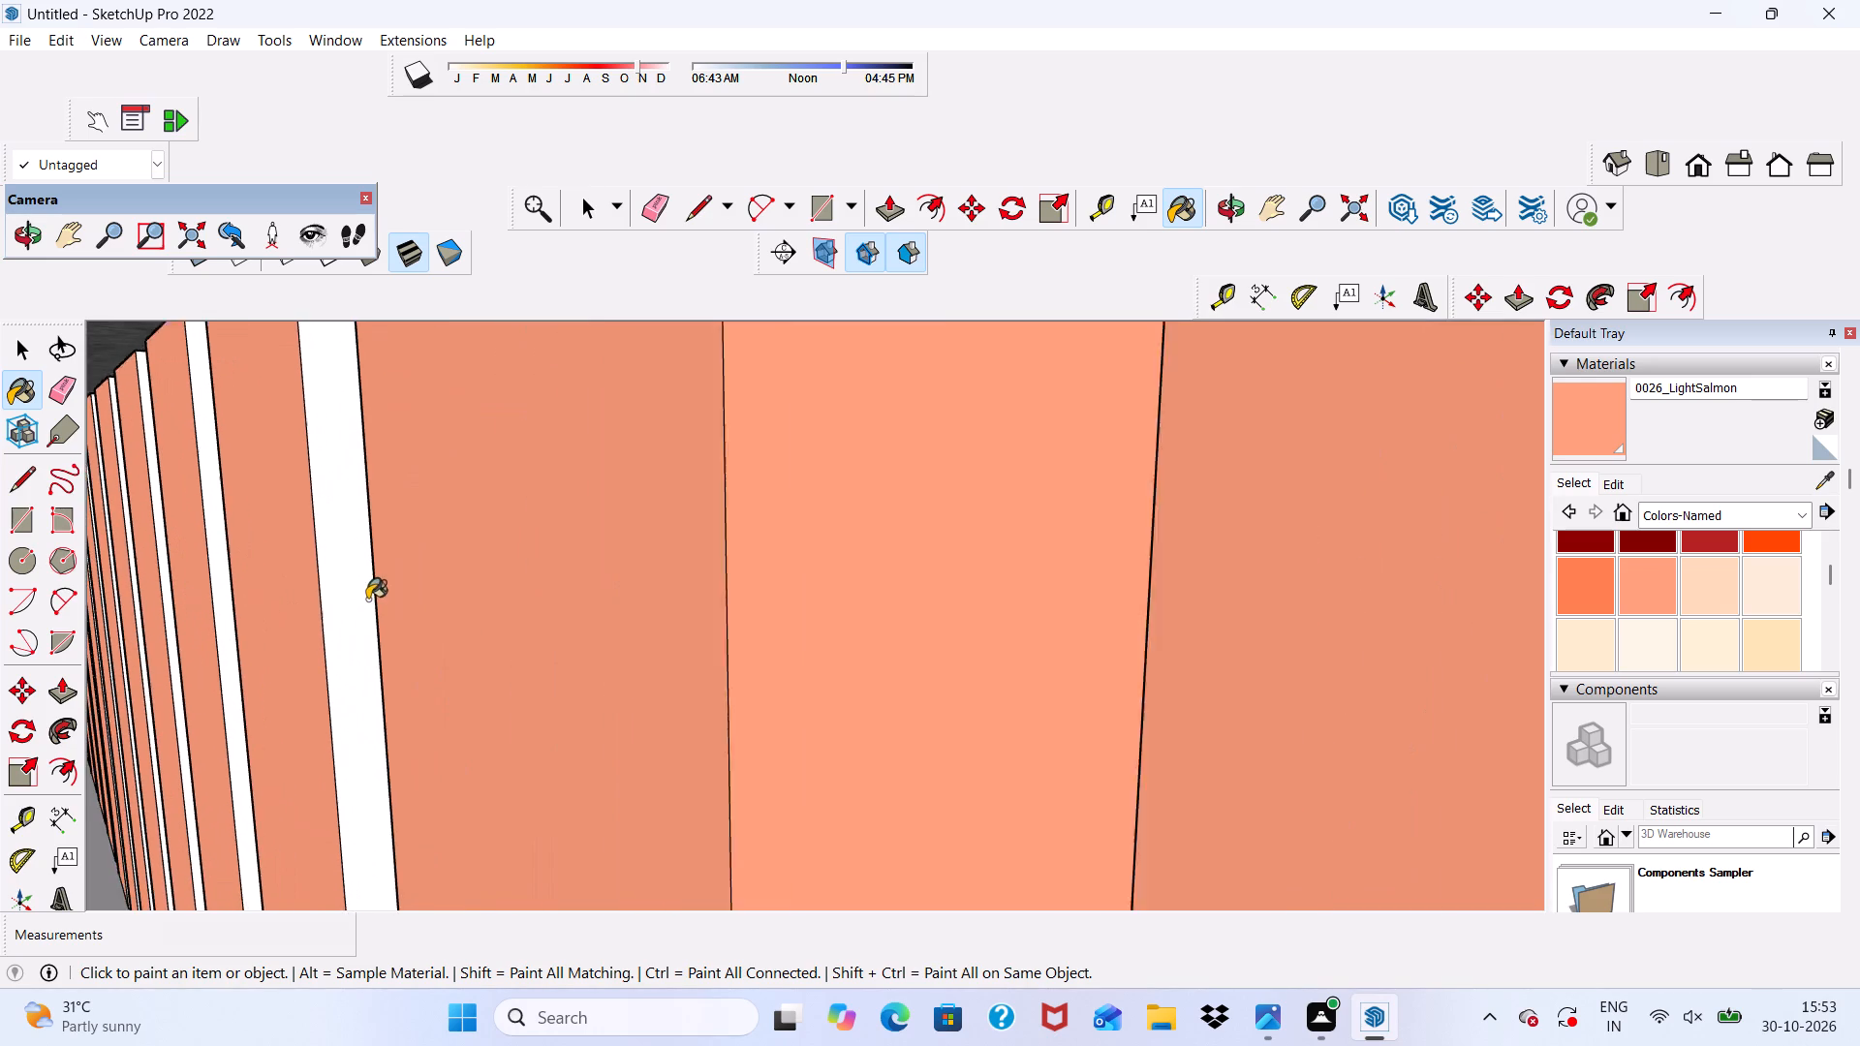
scroll(365, 596, down, 1)
click(361, 593)
scroll(361, 593, down, 5)
scroll(134, 627, up, 4)
scroll(498, 579, down, 1)
scroll(507, 601, up, 2)
click(507, 601)
scroll(262, 619, up, 1)
click(286, 604)
Paint the following four white slat side faces along the row with 0026_LightSalmon.
scroll(323, 573, down, 6)
scroll(181, 626, up, 7)
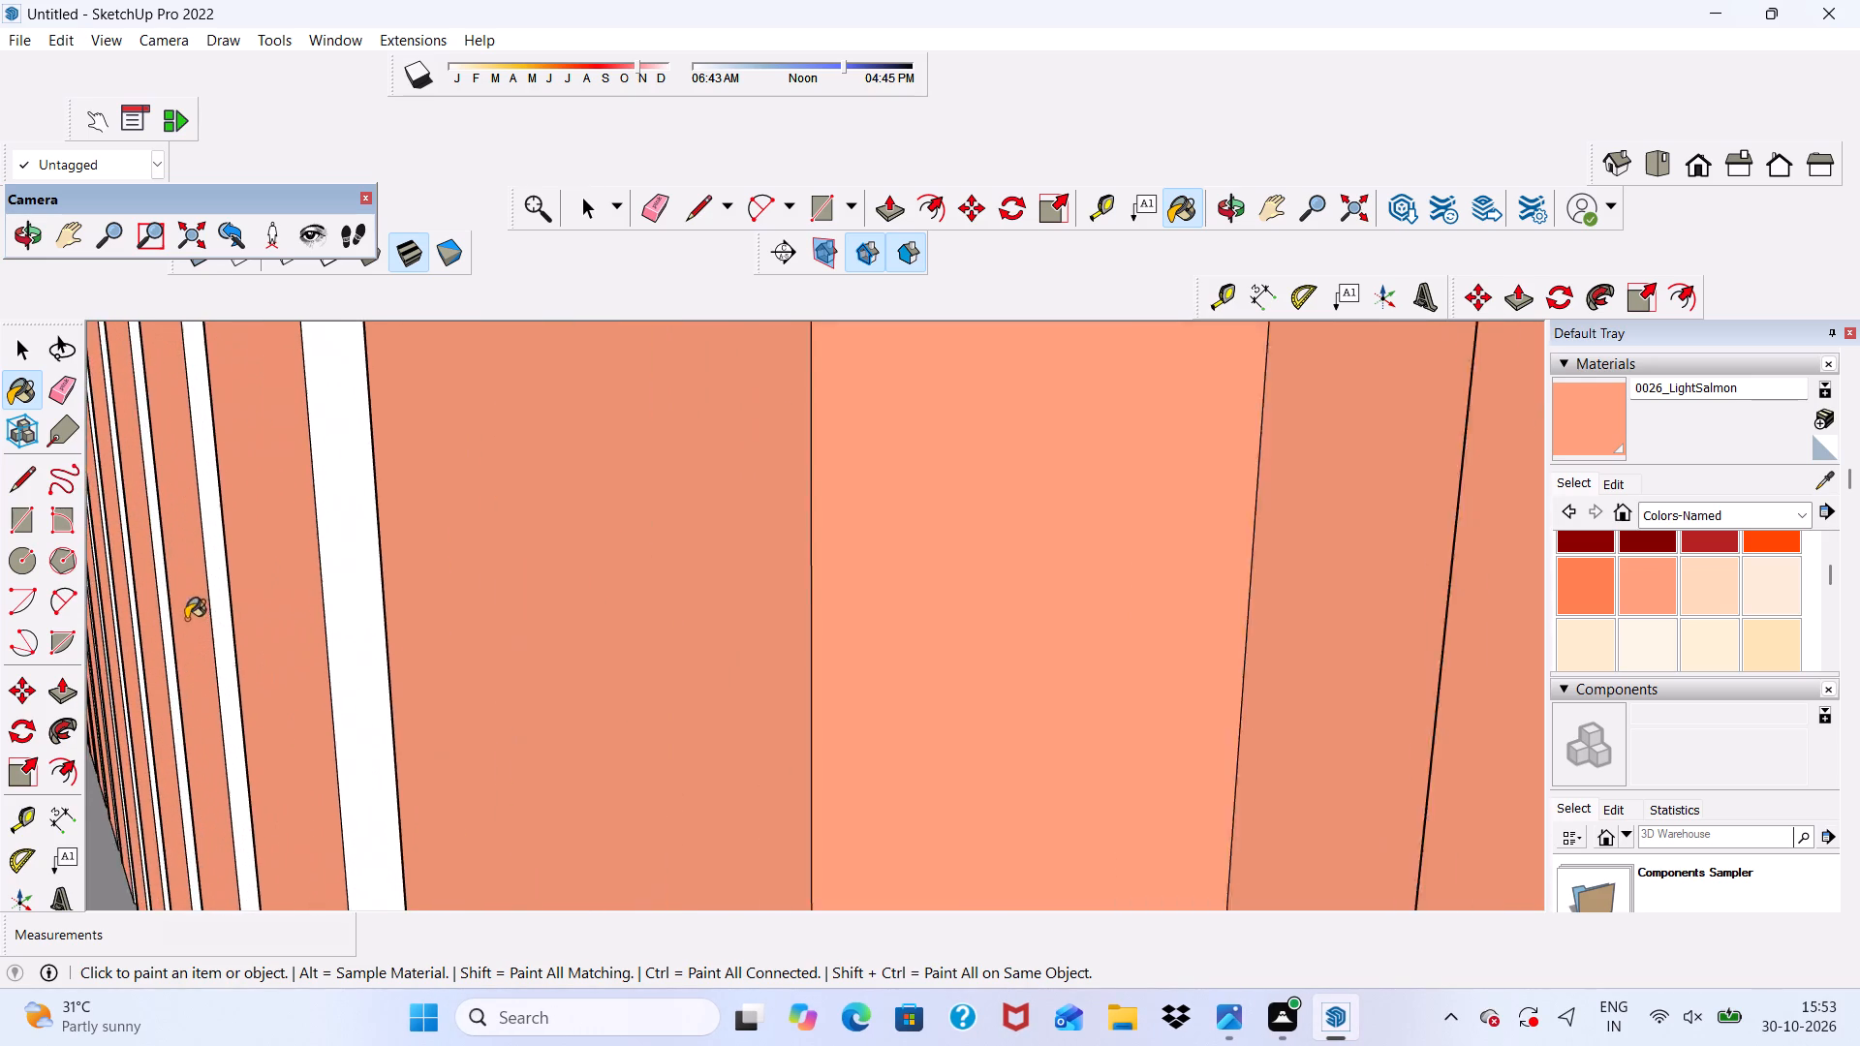
scroll(201, 608, down, 1)
scroll(331, 615, up, 3)
click(339, 623)
scroll(205, 650, up, 5)
click(202, 650)
scroll(202, 650, down, 5)
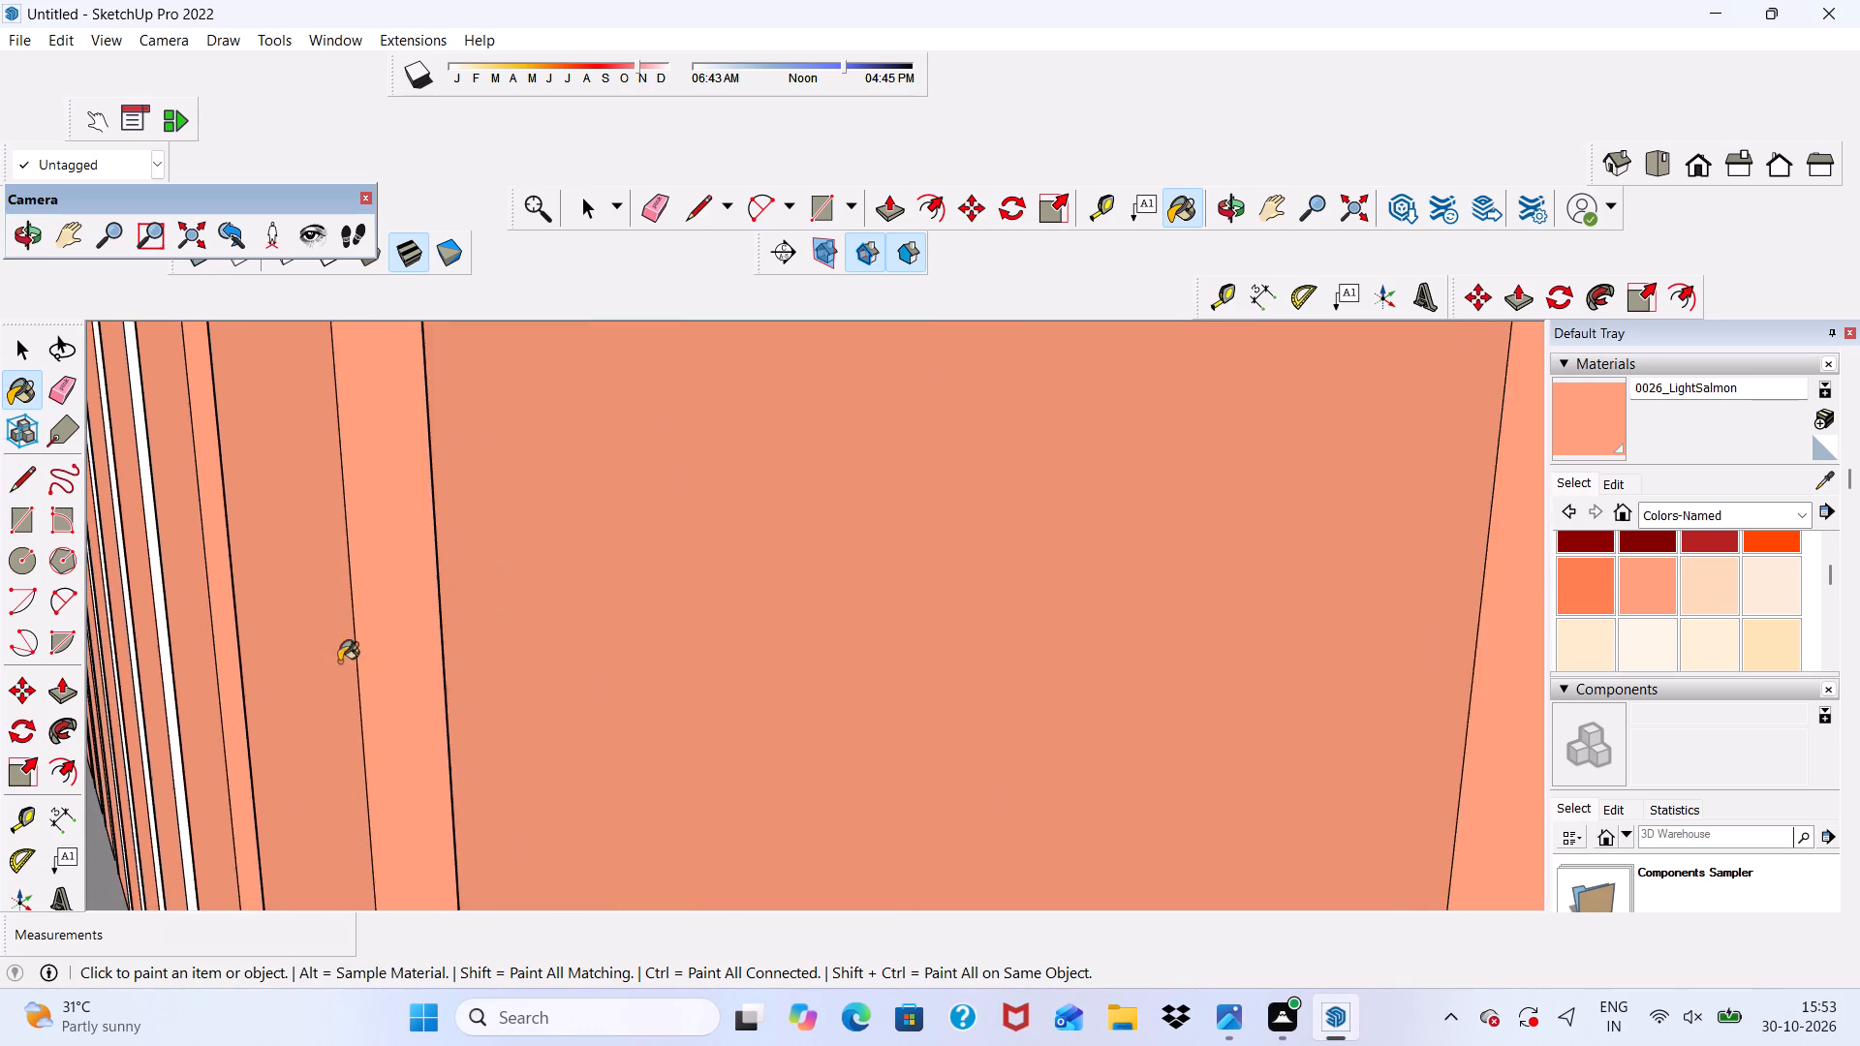
scroll(339, 661, down, 12)
scroll(208, 618, up, 9)
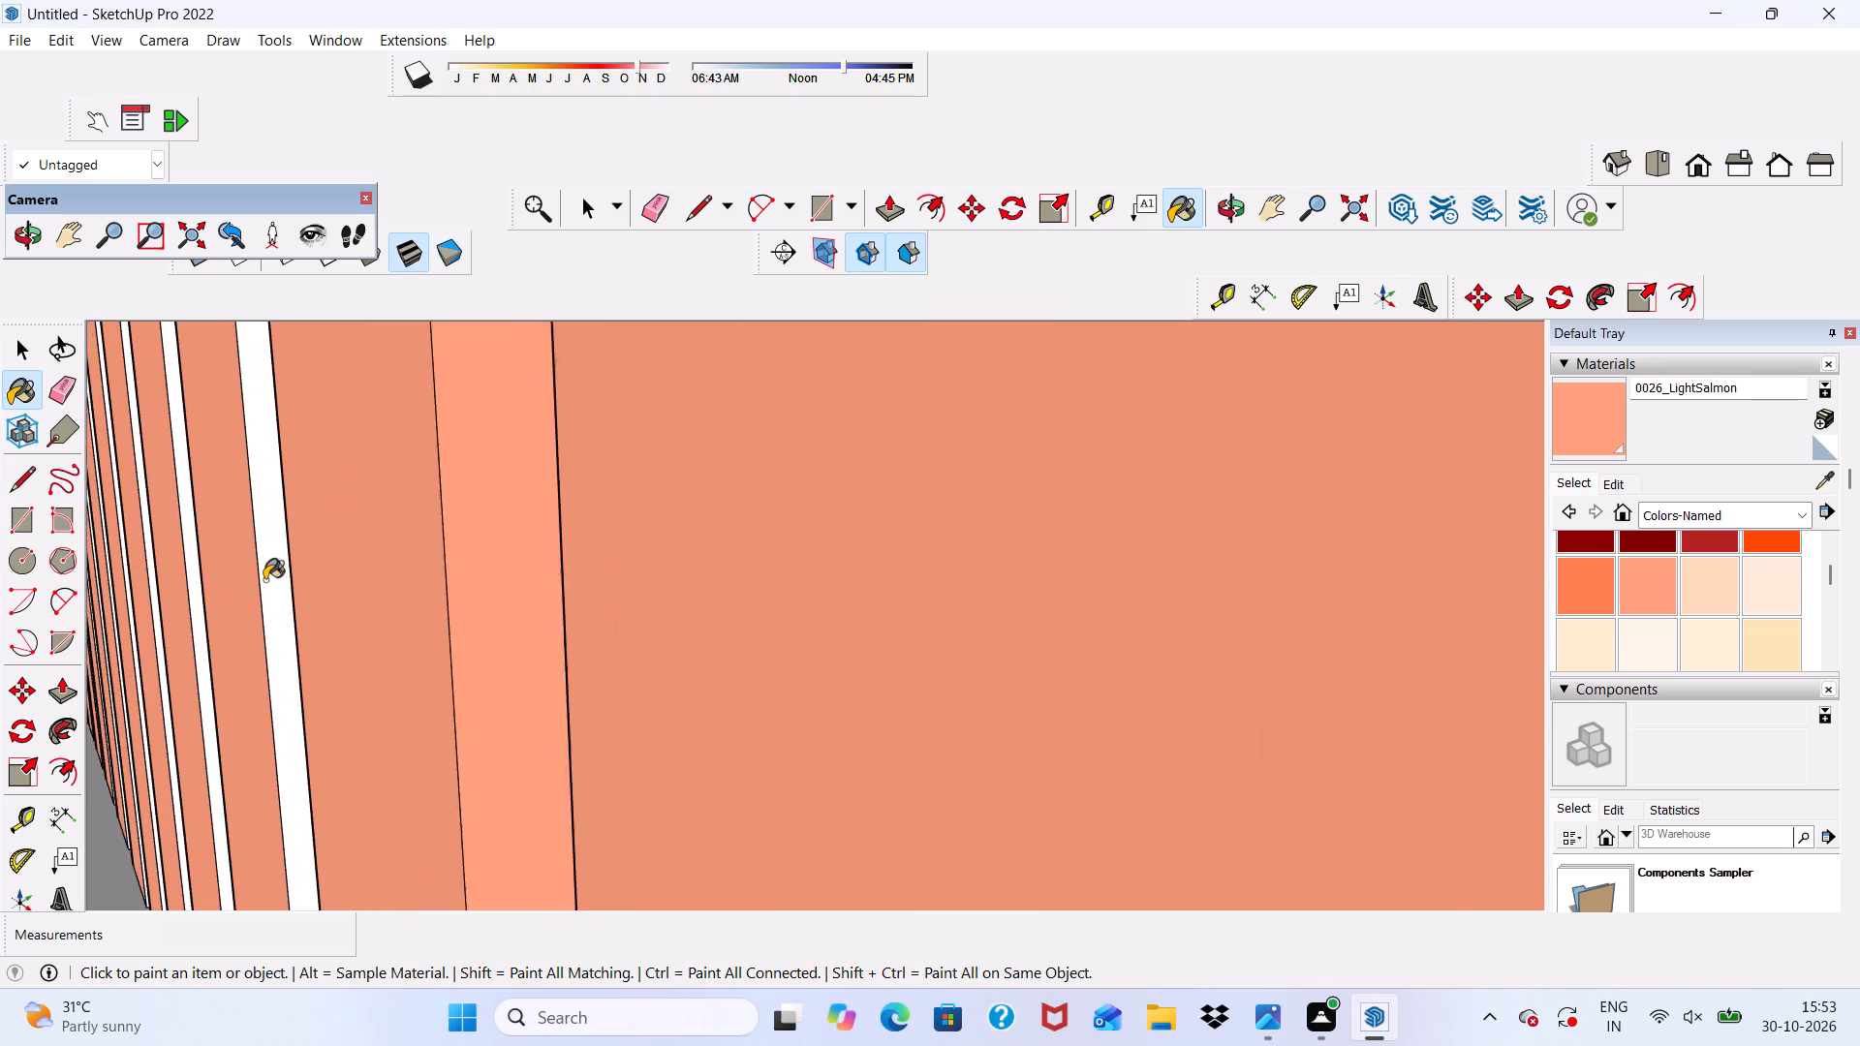
scroll(264, 580, up, 1)
scroll(264, 580, down, 1)
click(267, 580)
scroll(180, 595, up, 5)
click(215, 569)
Paint the next three unpainted slat side faces toward the row's starting end with 0026_LightSalmon.
scroll(212, 569, down, 4)
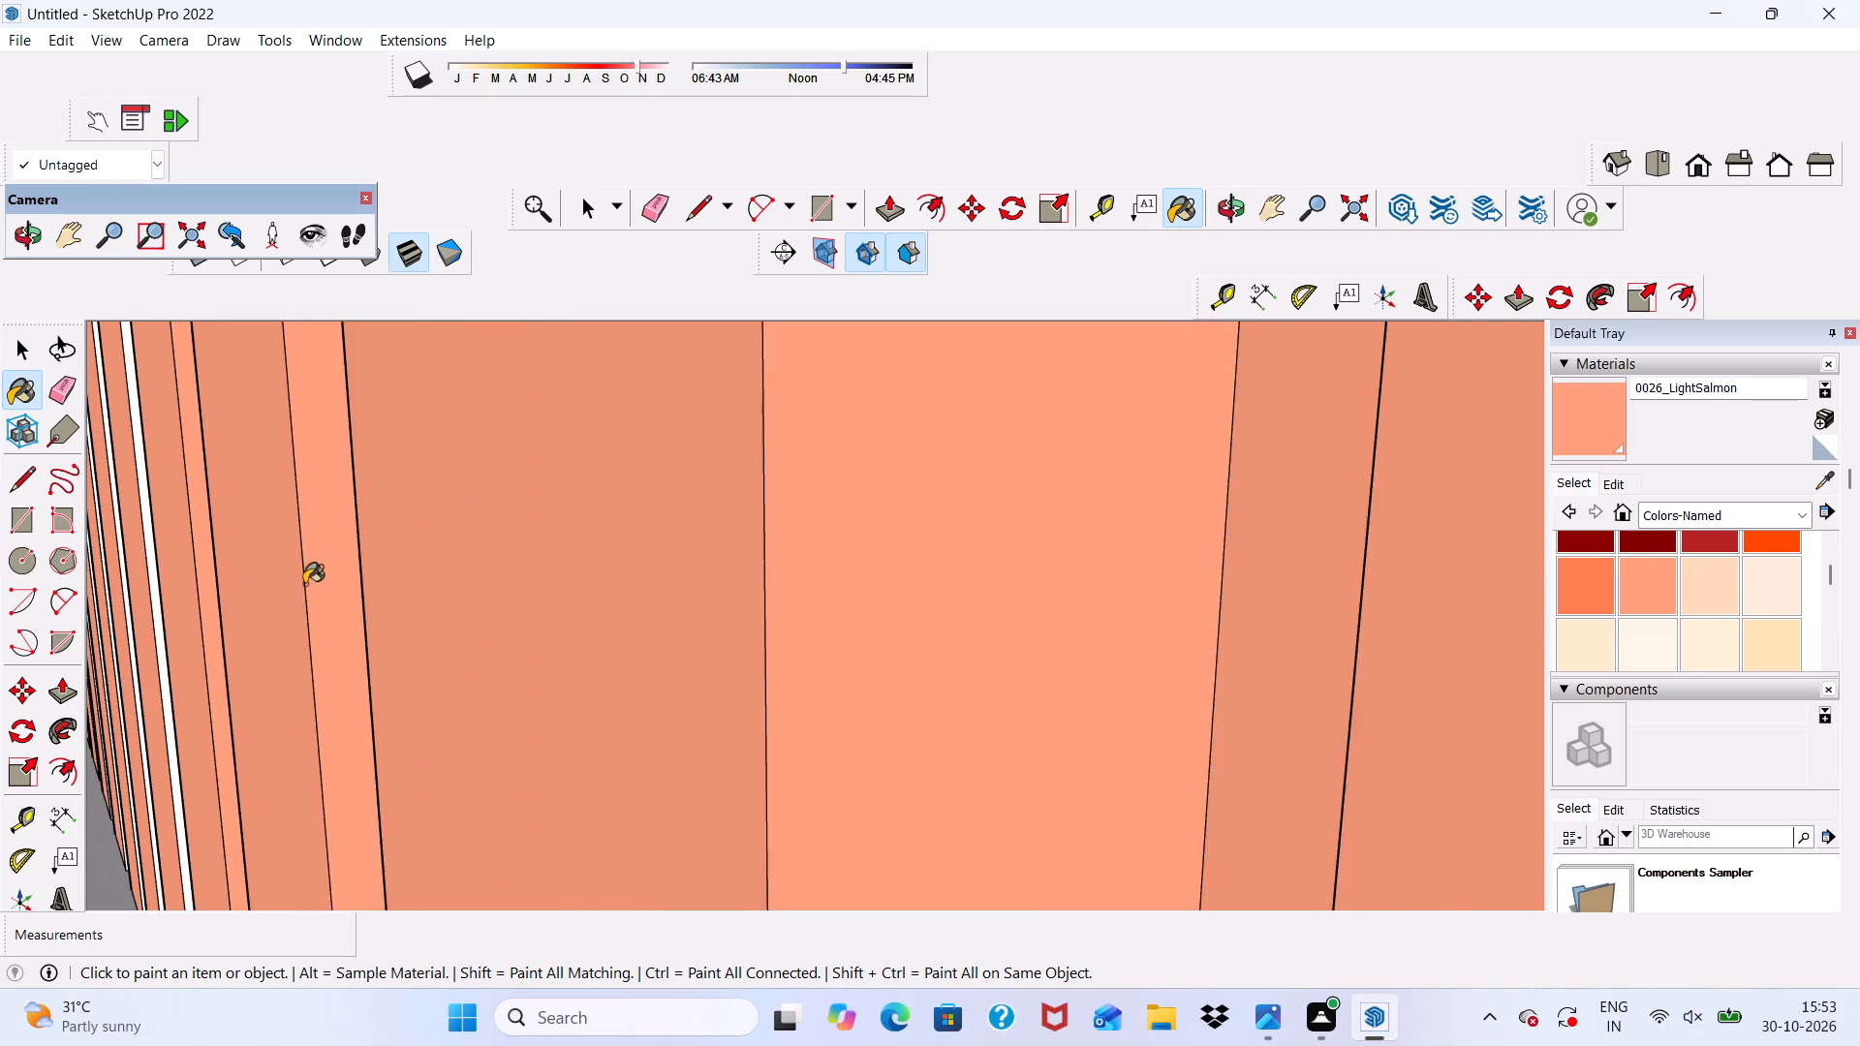
scroll(304, 584, down, 17)
scroll(207, 619, down, 3)
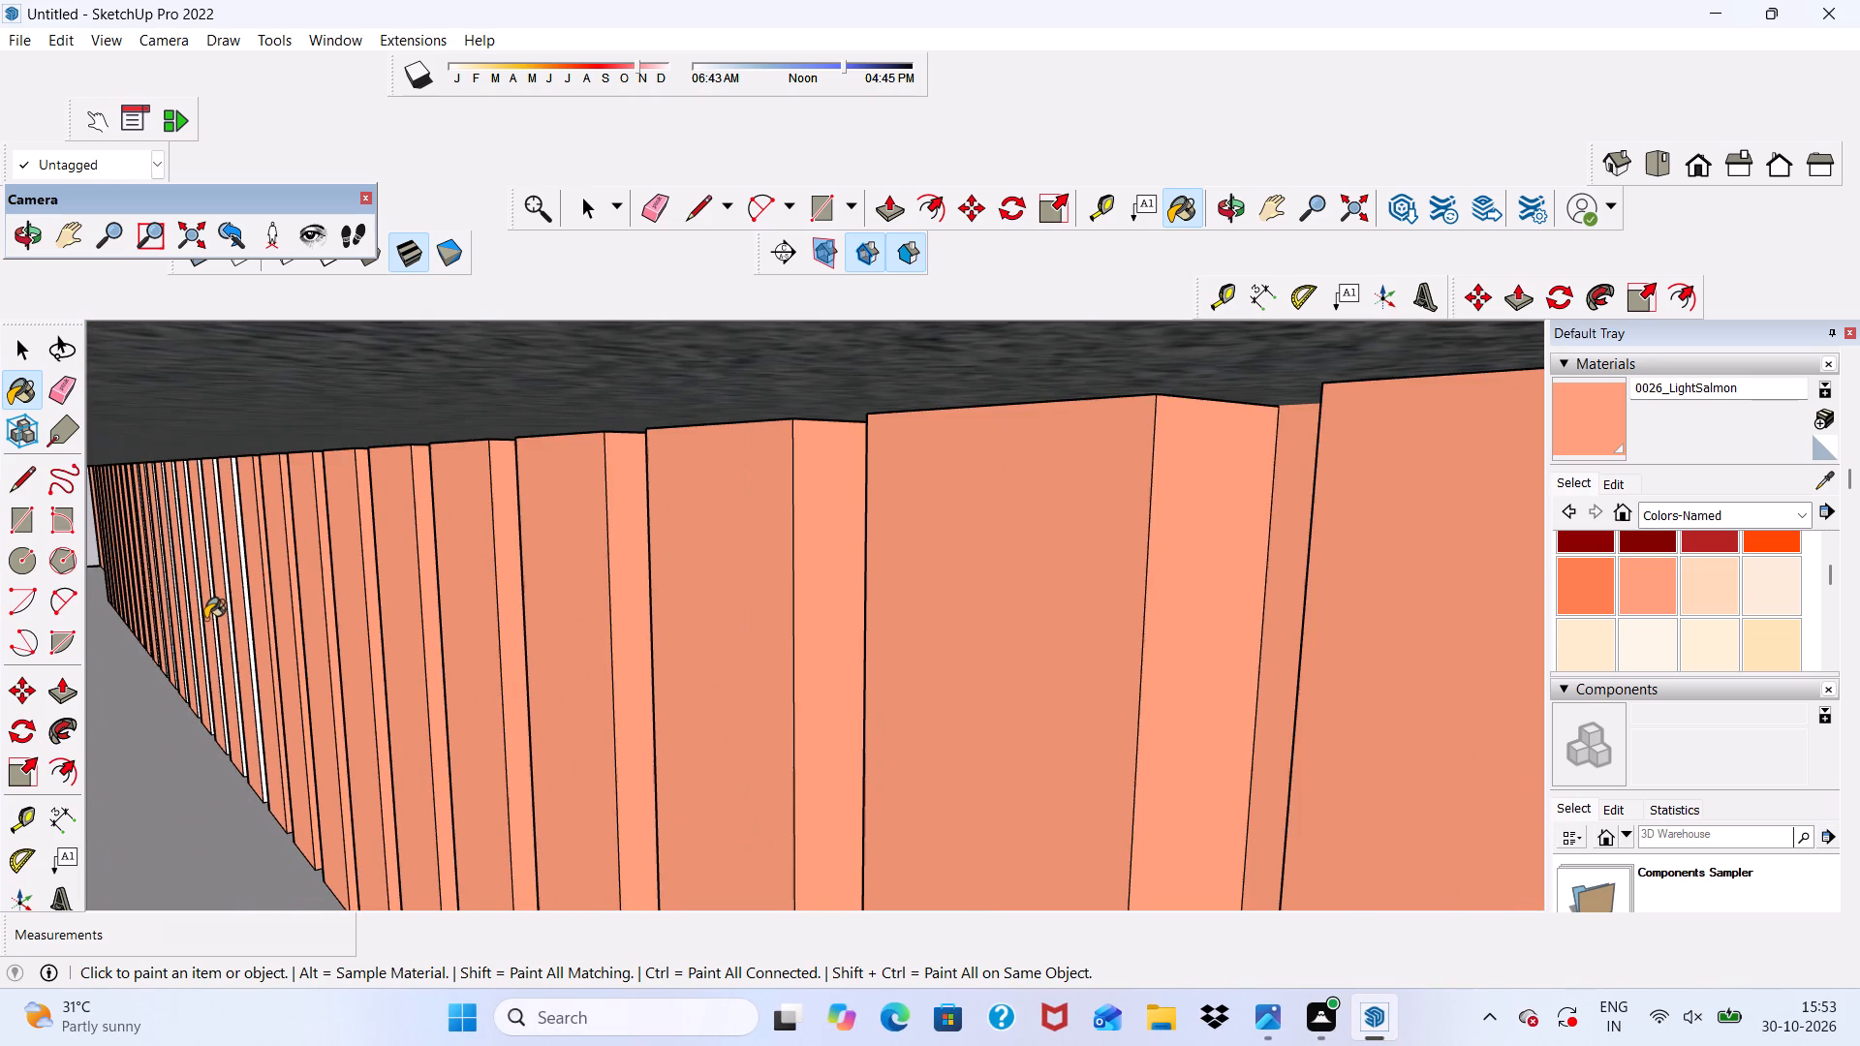
scroll(205, 619, up, 9)
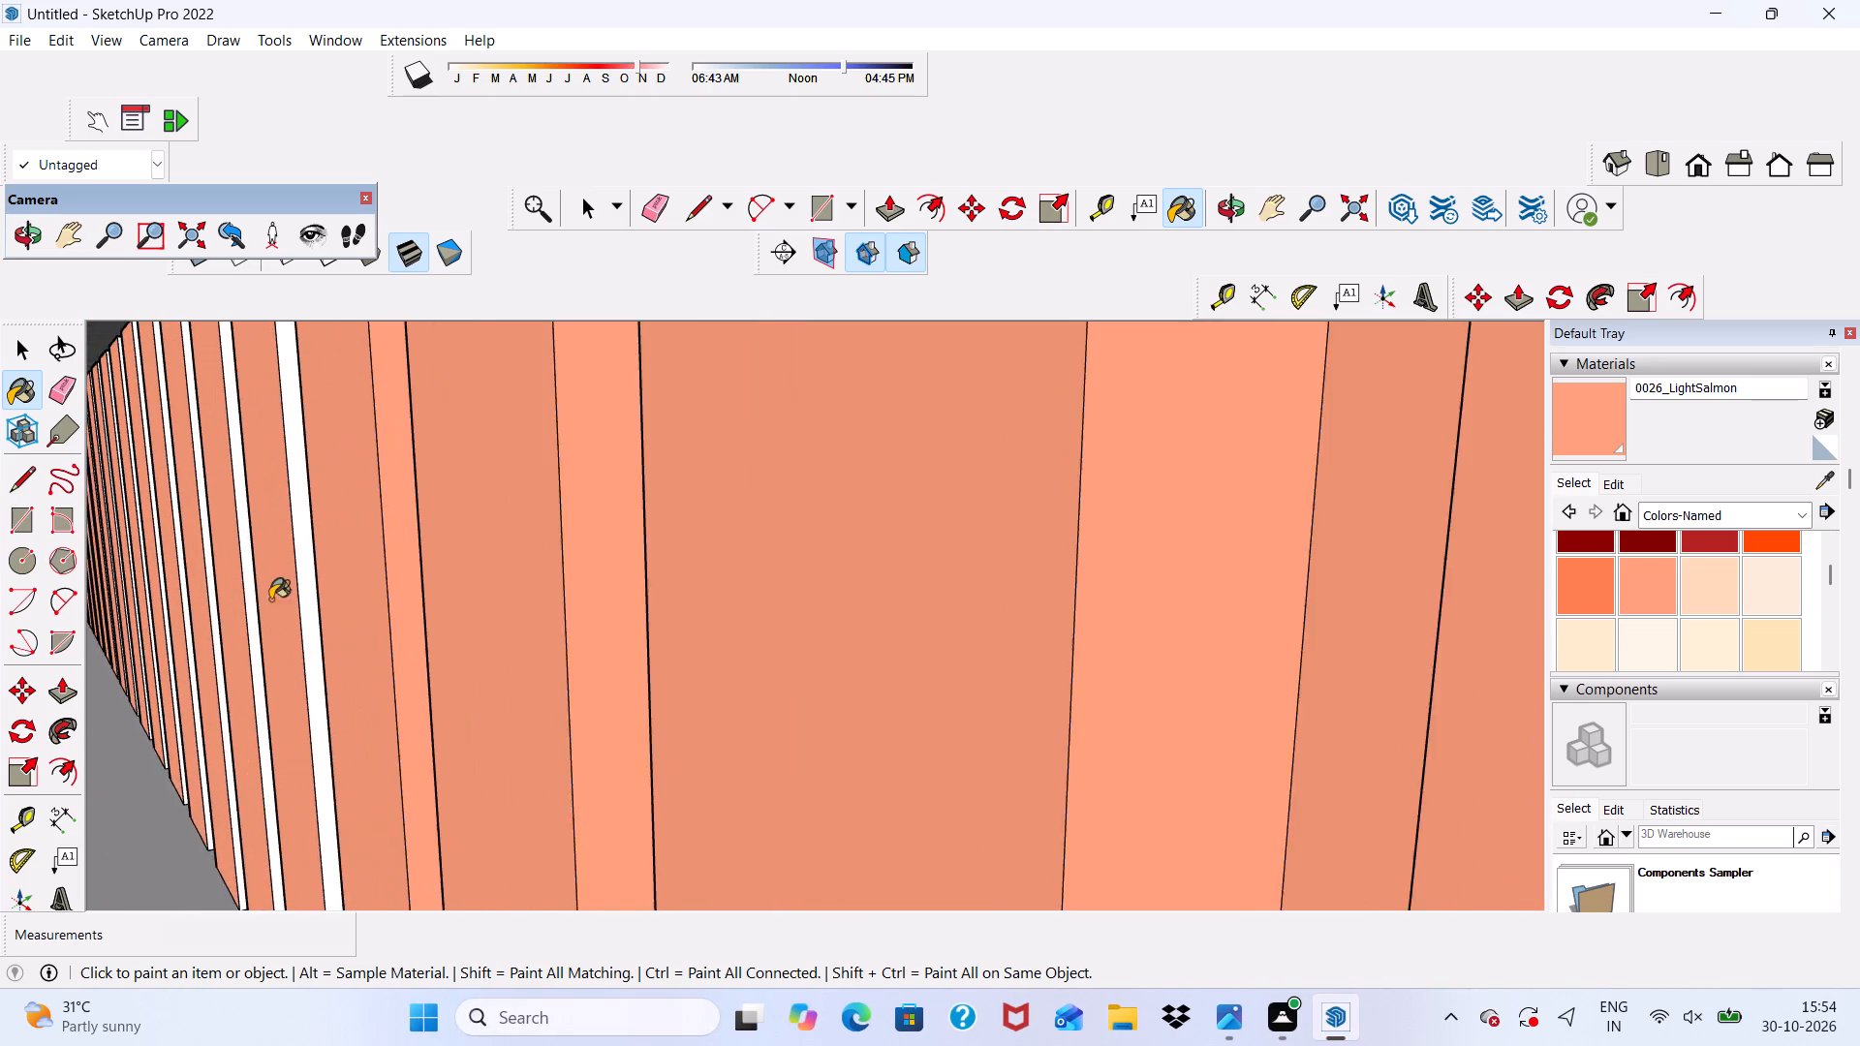
scroll(274, 600, up, 10)
click(371, 619)
scroll(371, 601, down, 8)
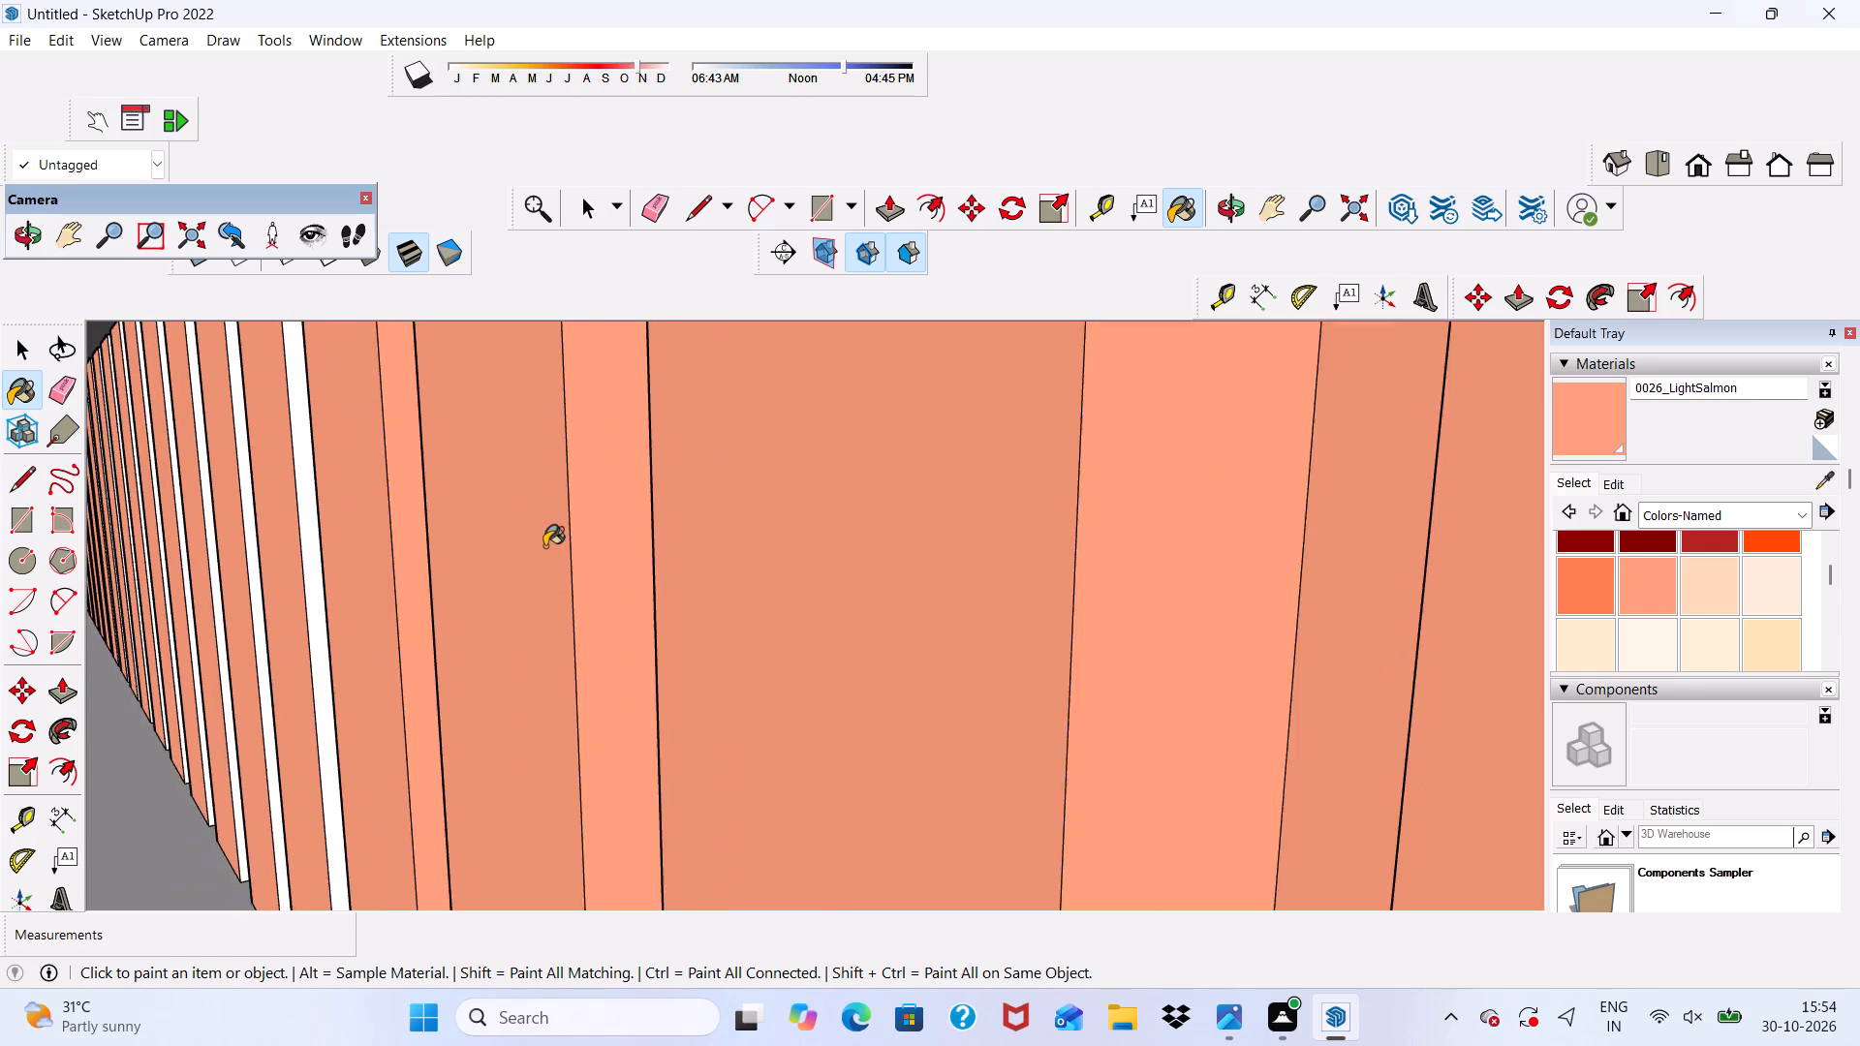
scroll(544, 546, down, 6)
scroll(325, 538, up, 11)
scroll(382, 502, down, 1)
scroll(383, 501, up, 1)
click(383, 501)
scroll(273, 519, up, 3)
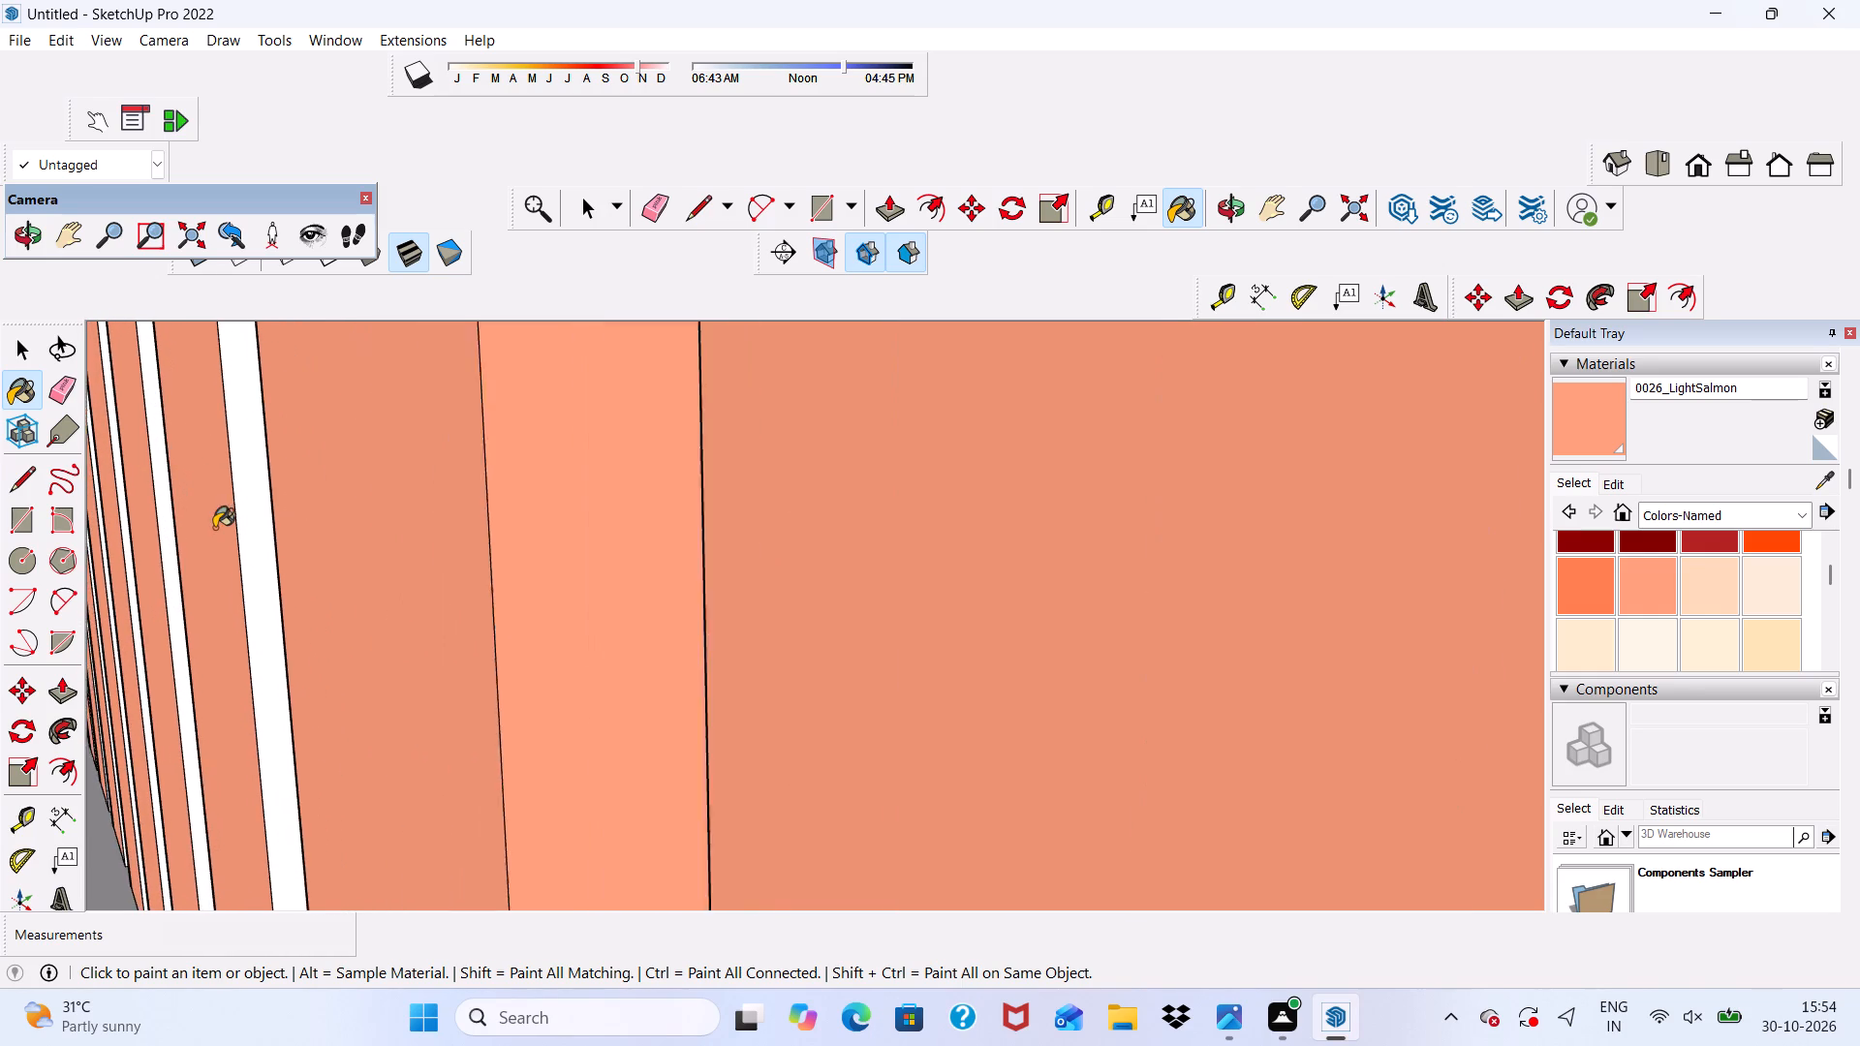
scroll(214, 528, up, 2)
click(264, 498)
Paint three more white slat side faces toward the row's starting end with 0026_LightSalmon.
scroll(264, 498, down, 4)
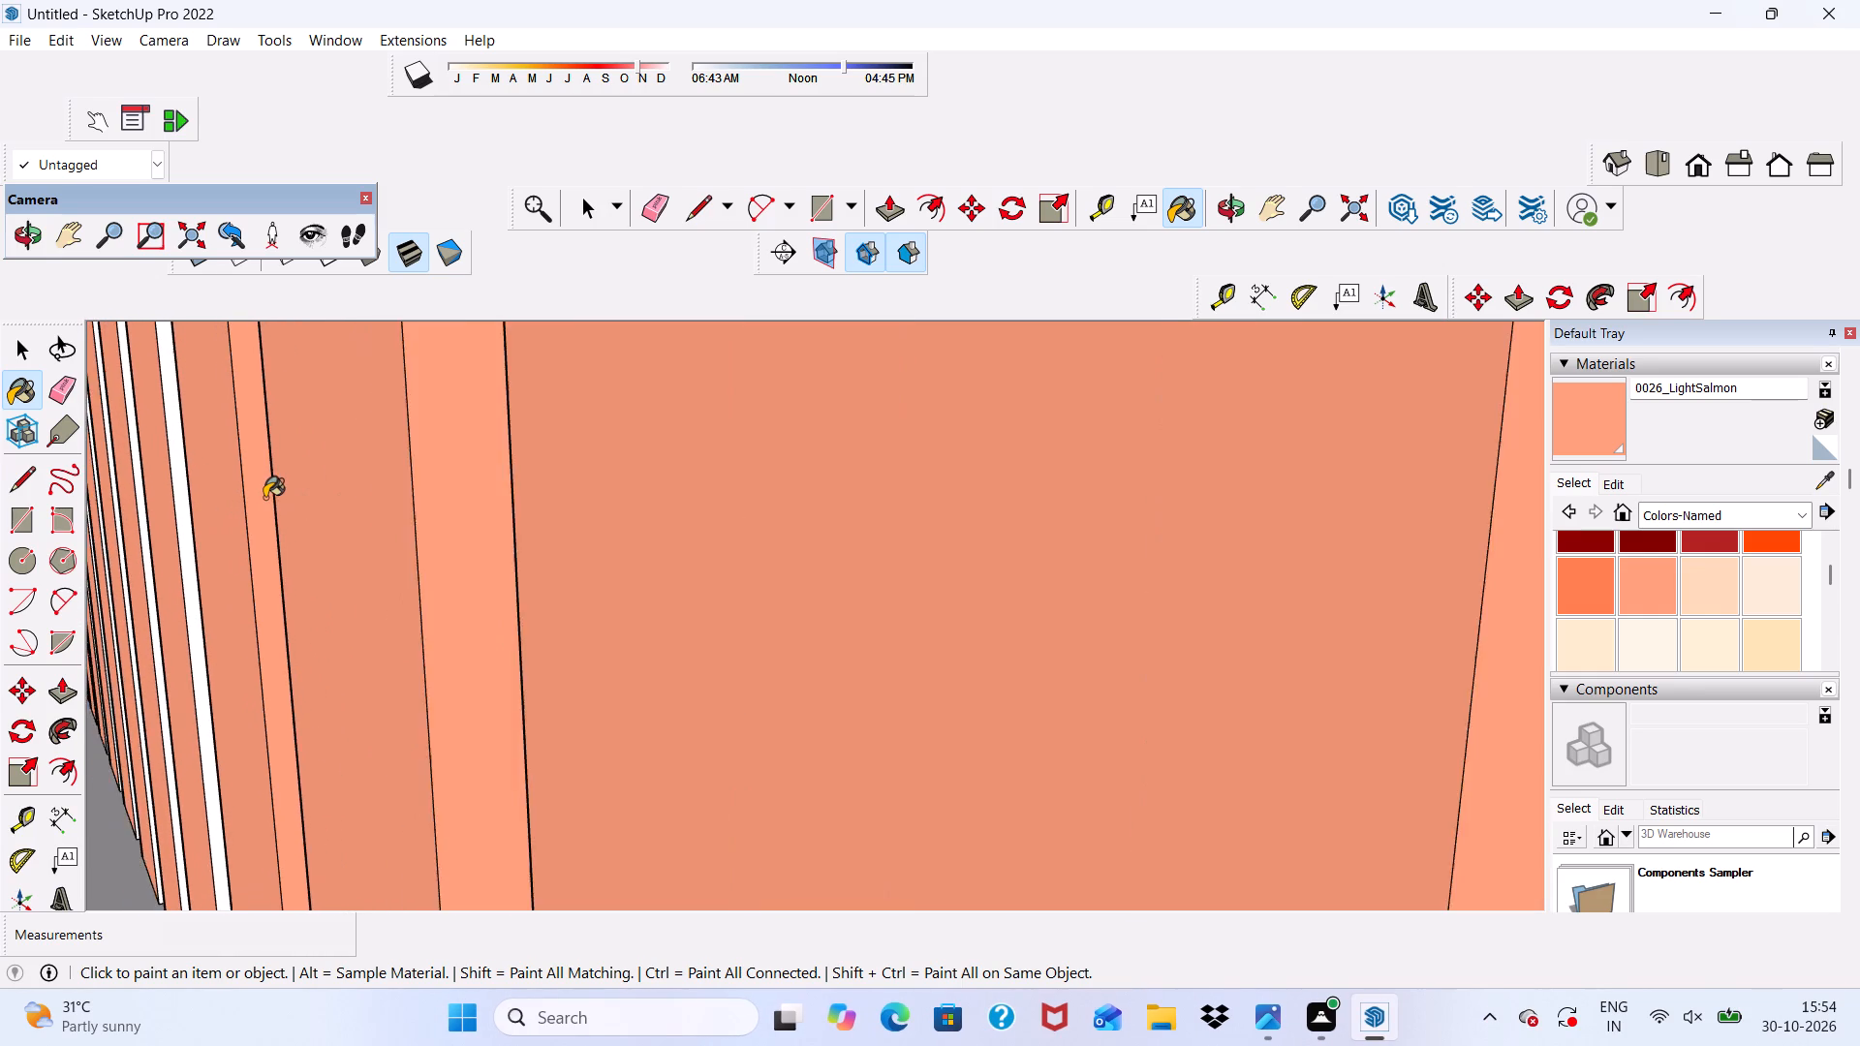
scroll(264, 498, down, 20)
scroll(264, 498, down, 4)
scroll(377, 571, up, 6)
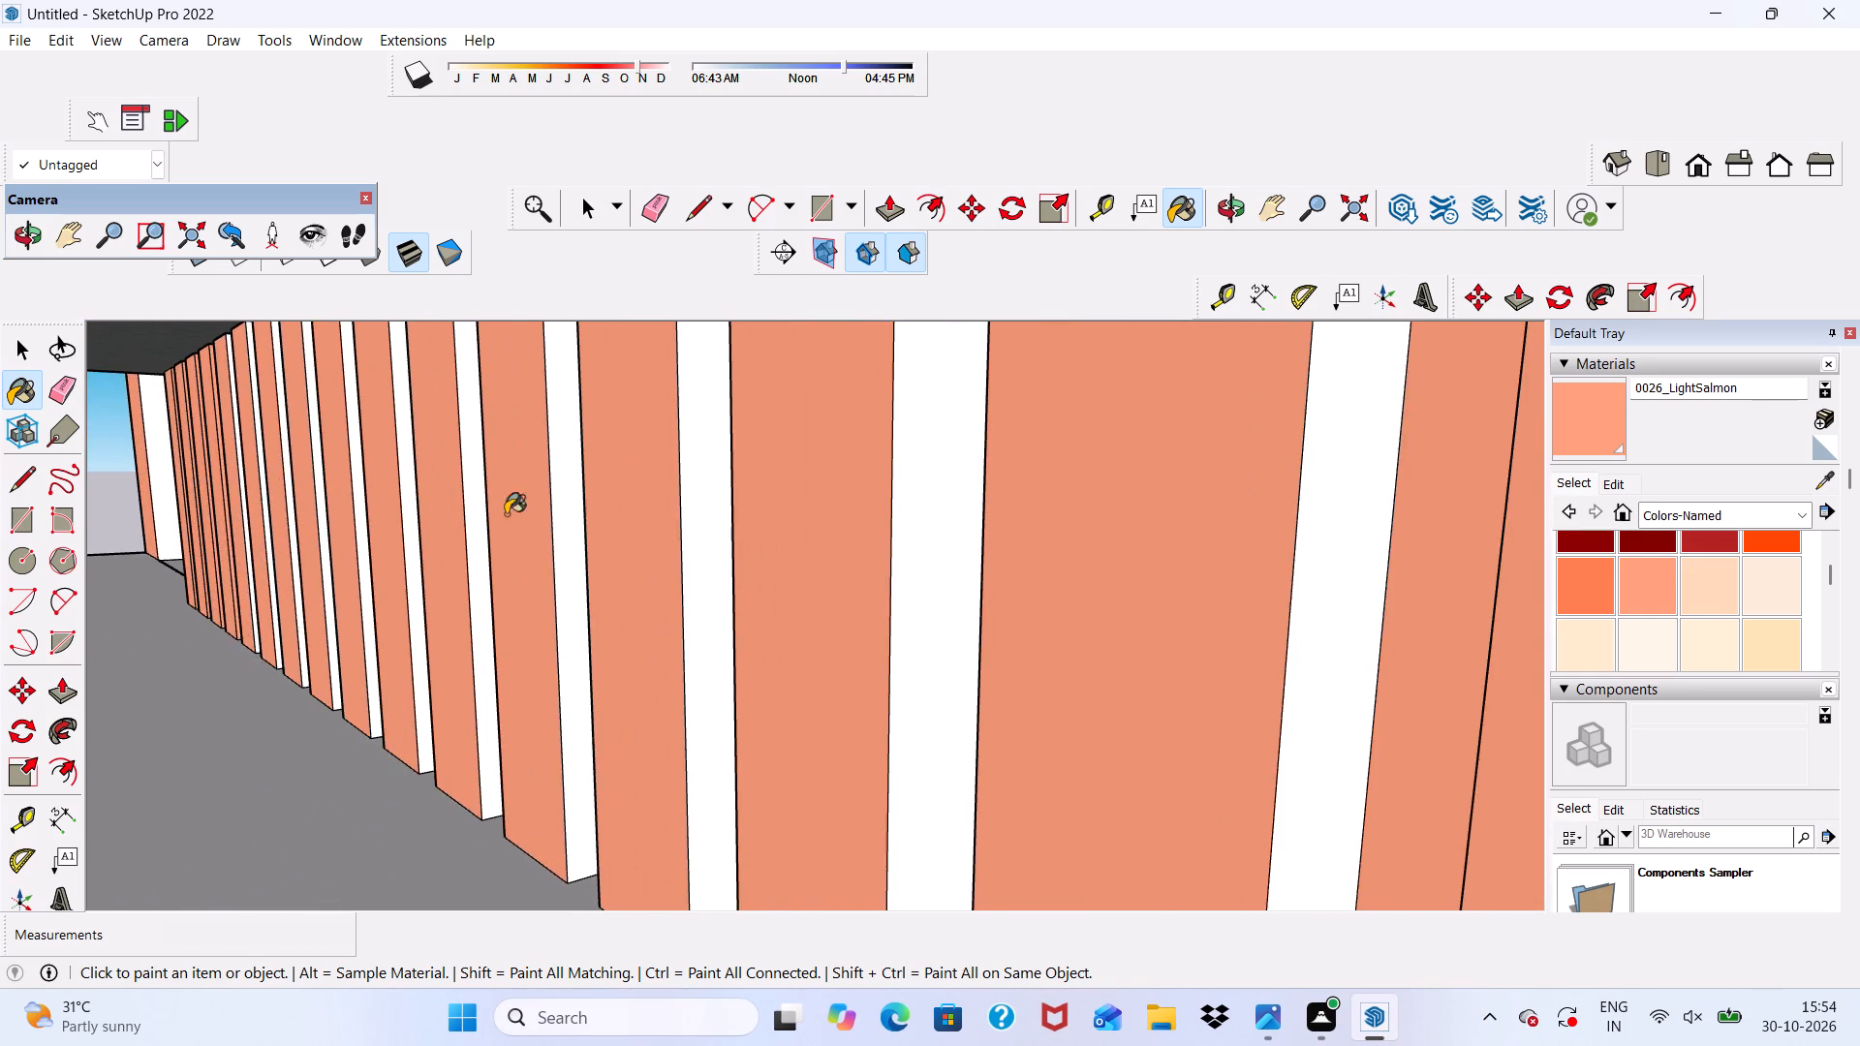
scroll(475, 501, down, 6)
scroll(776, 563, up, 1)
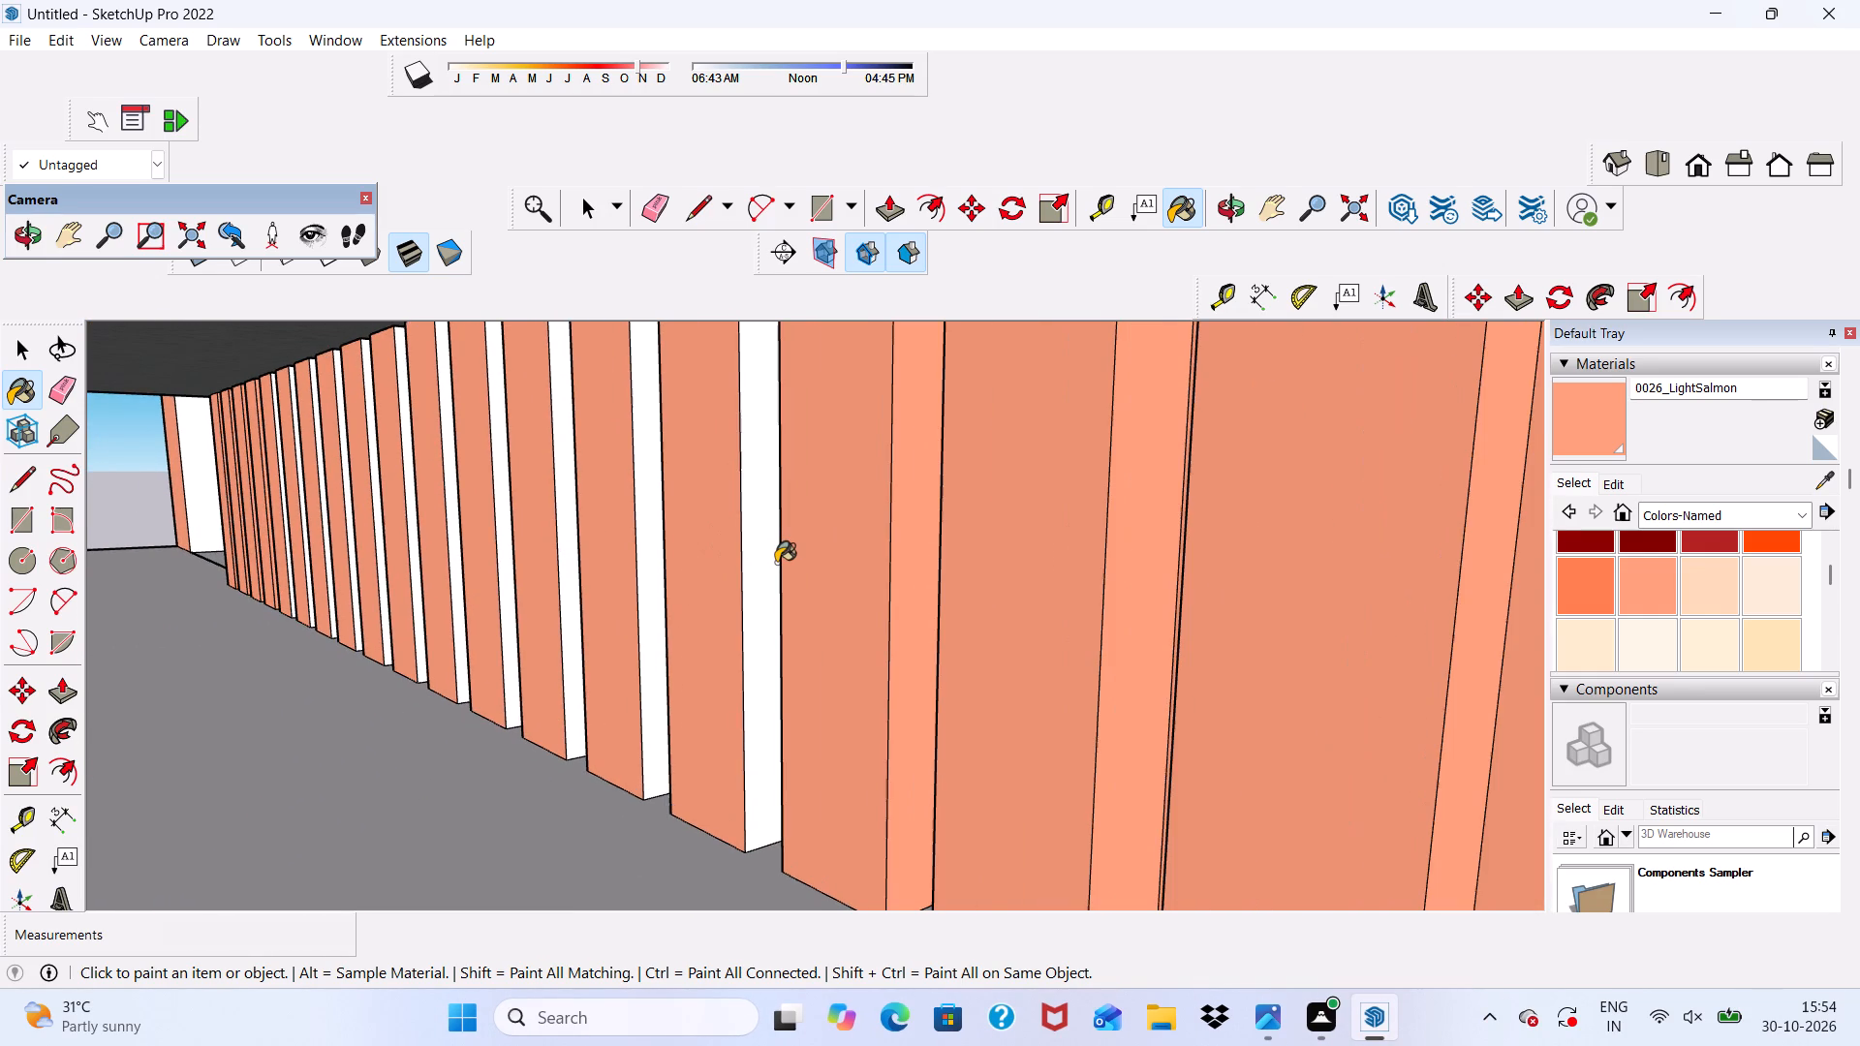
click(766, 532)
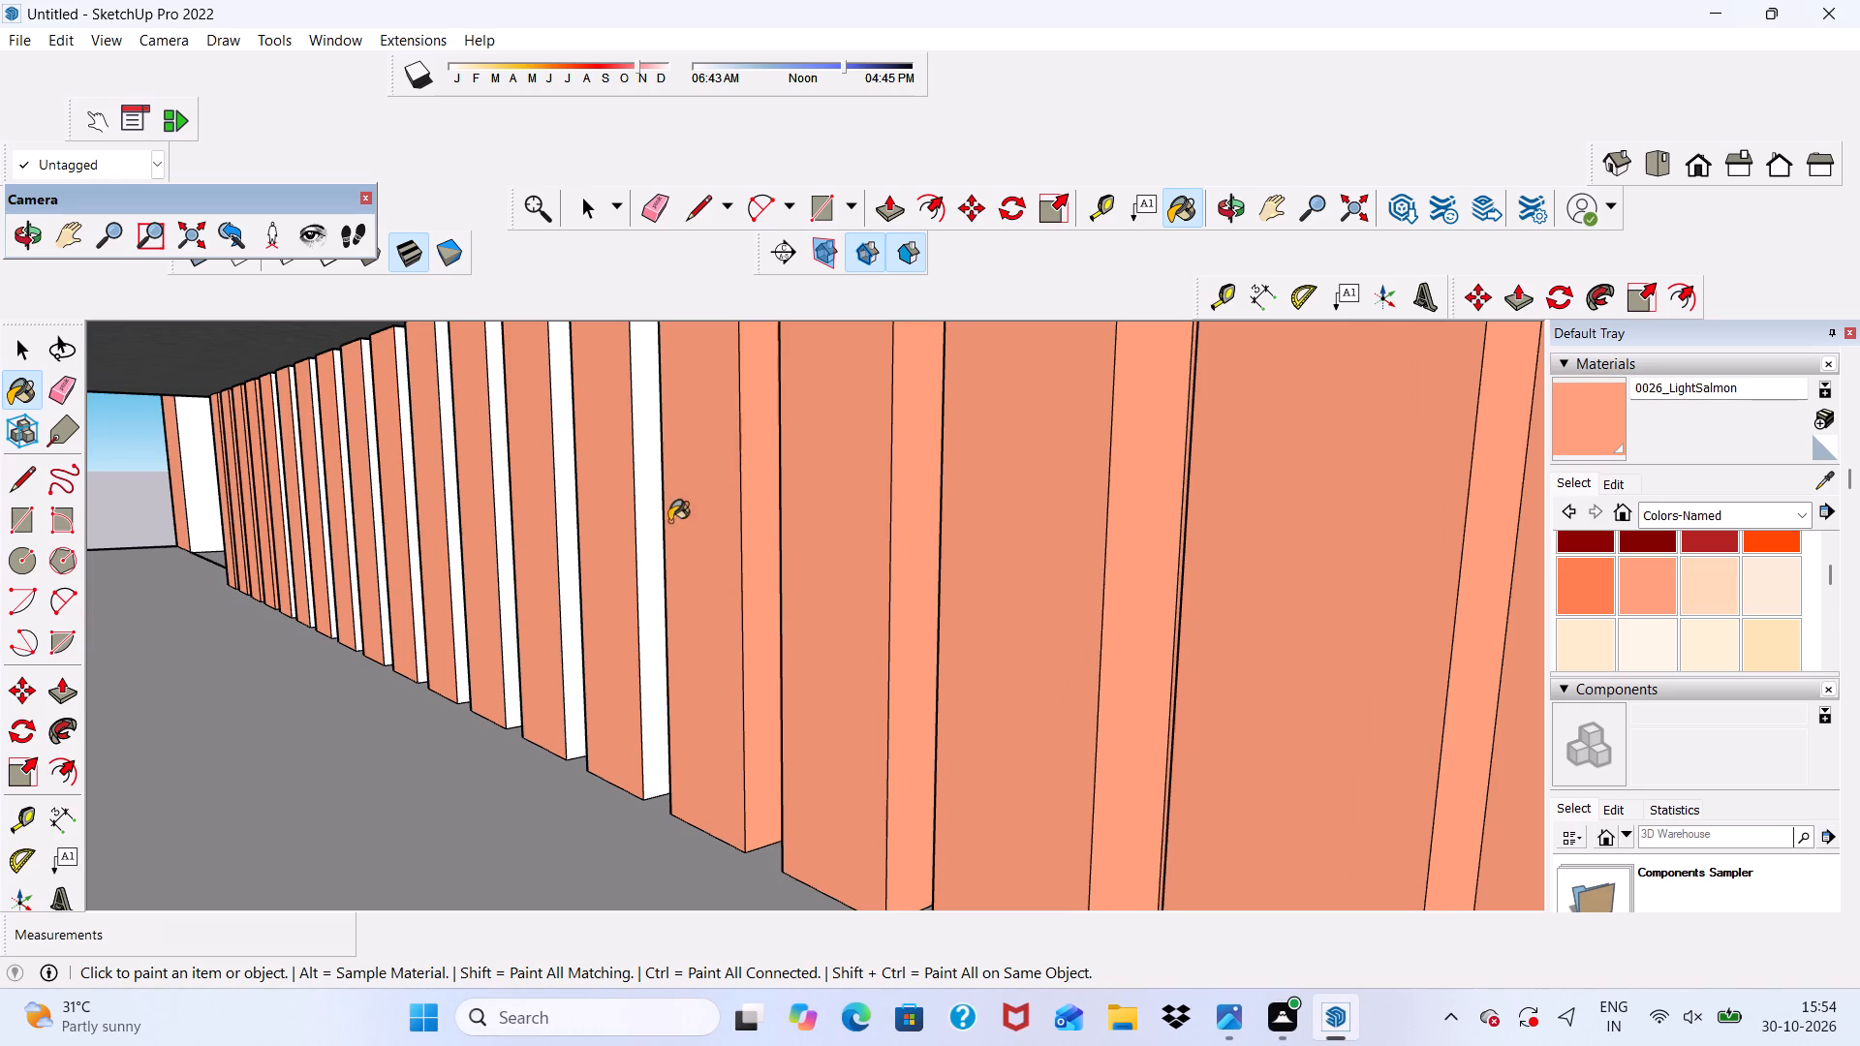
scroll(618, 516, up, 4)
click(667, 508)
scroll(494, 585, up, 4)
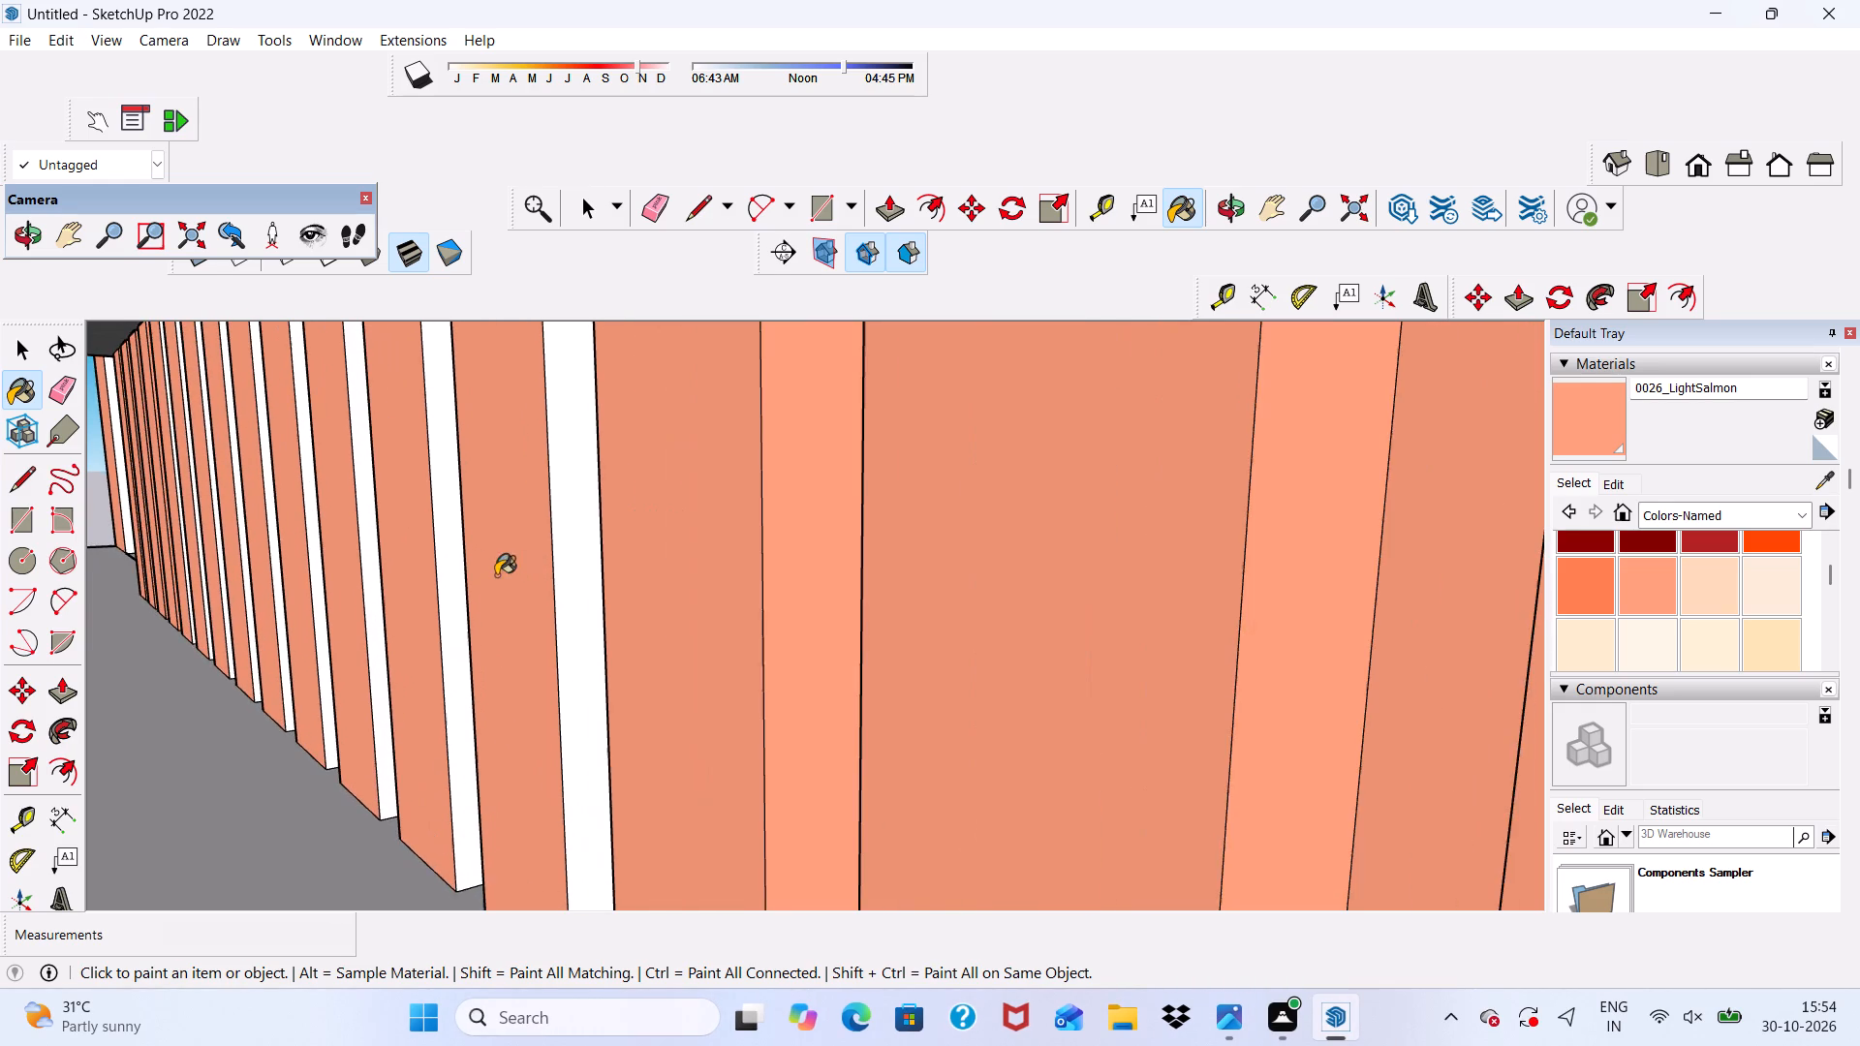
scroll(561, 544, up, 4)
click(561, 544)
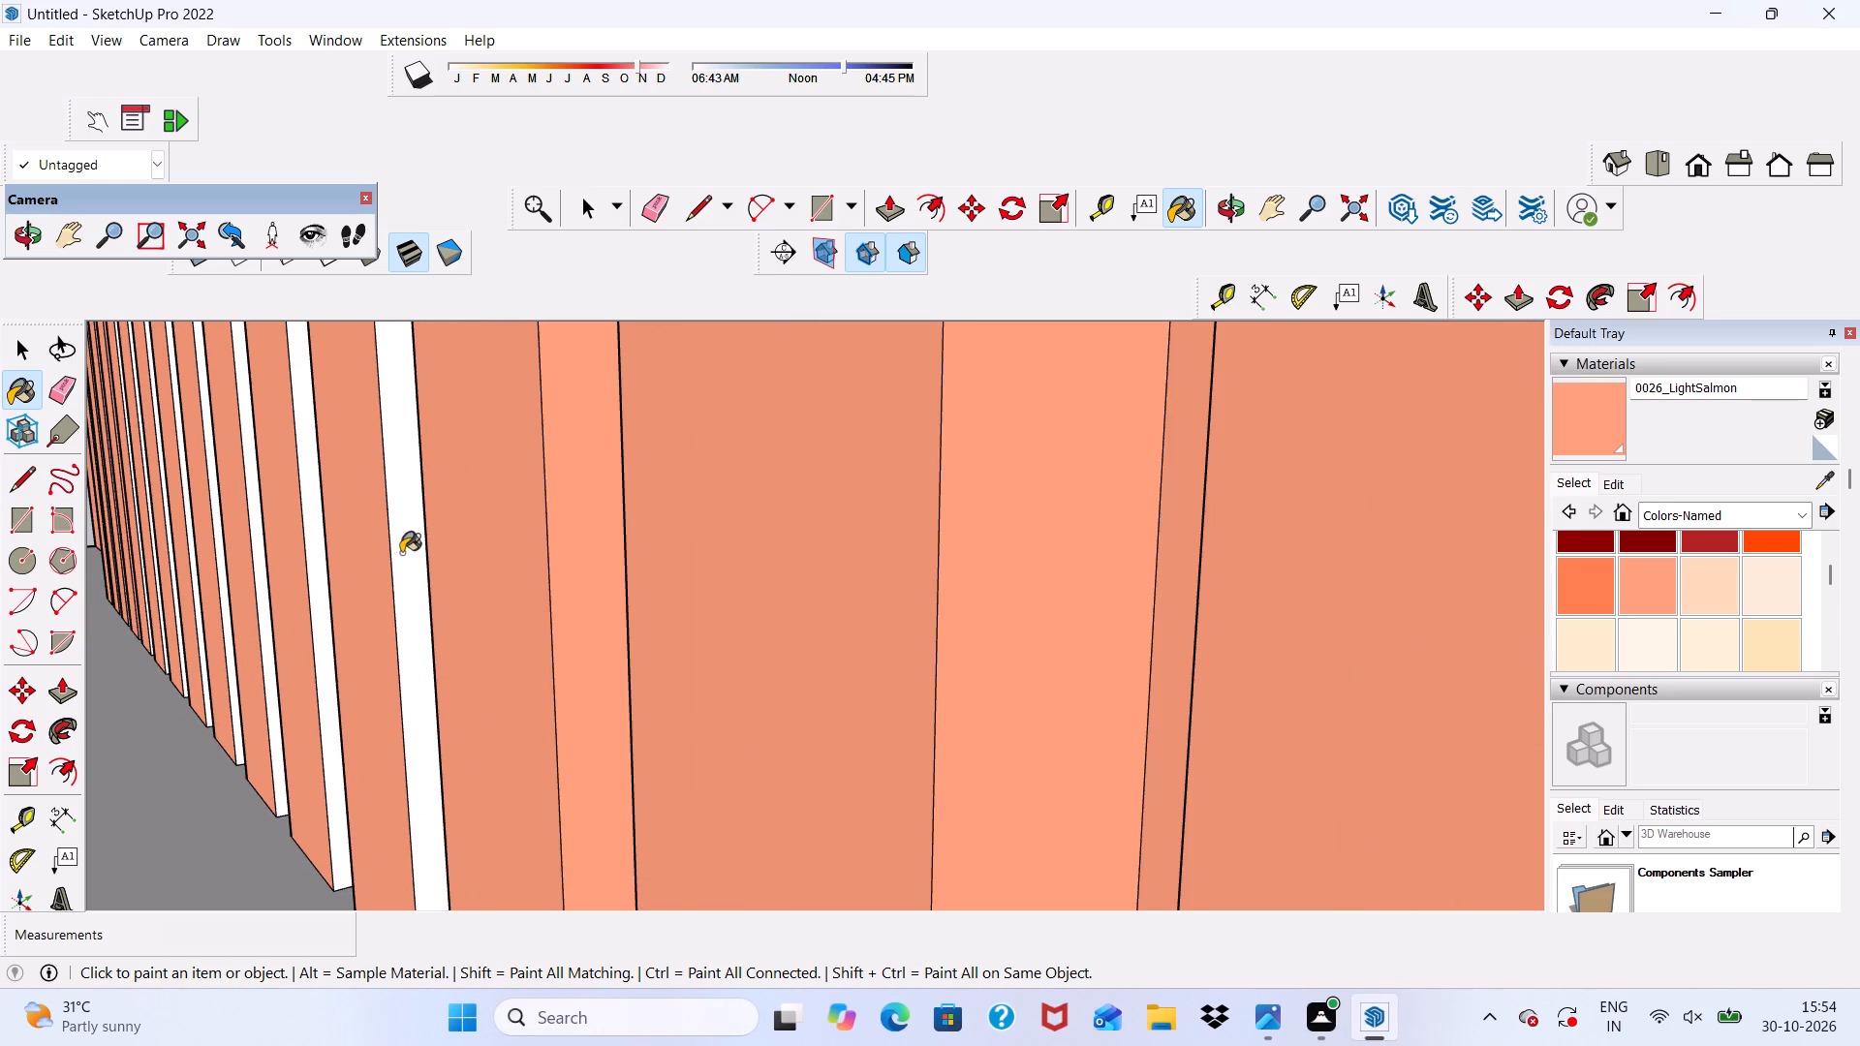
Paint the white side faces of the three slats that follow toward the row's starting end with 0026_LightSalmon.
click(401, 553)
click(309, 556)
scroll(255, 571, up, 4)
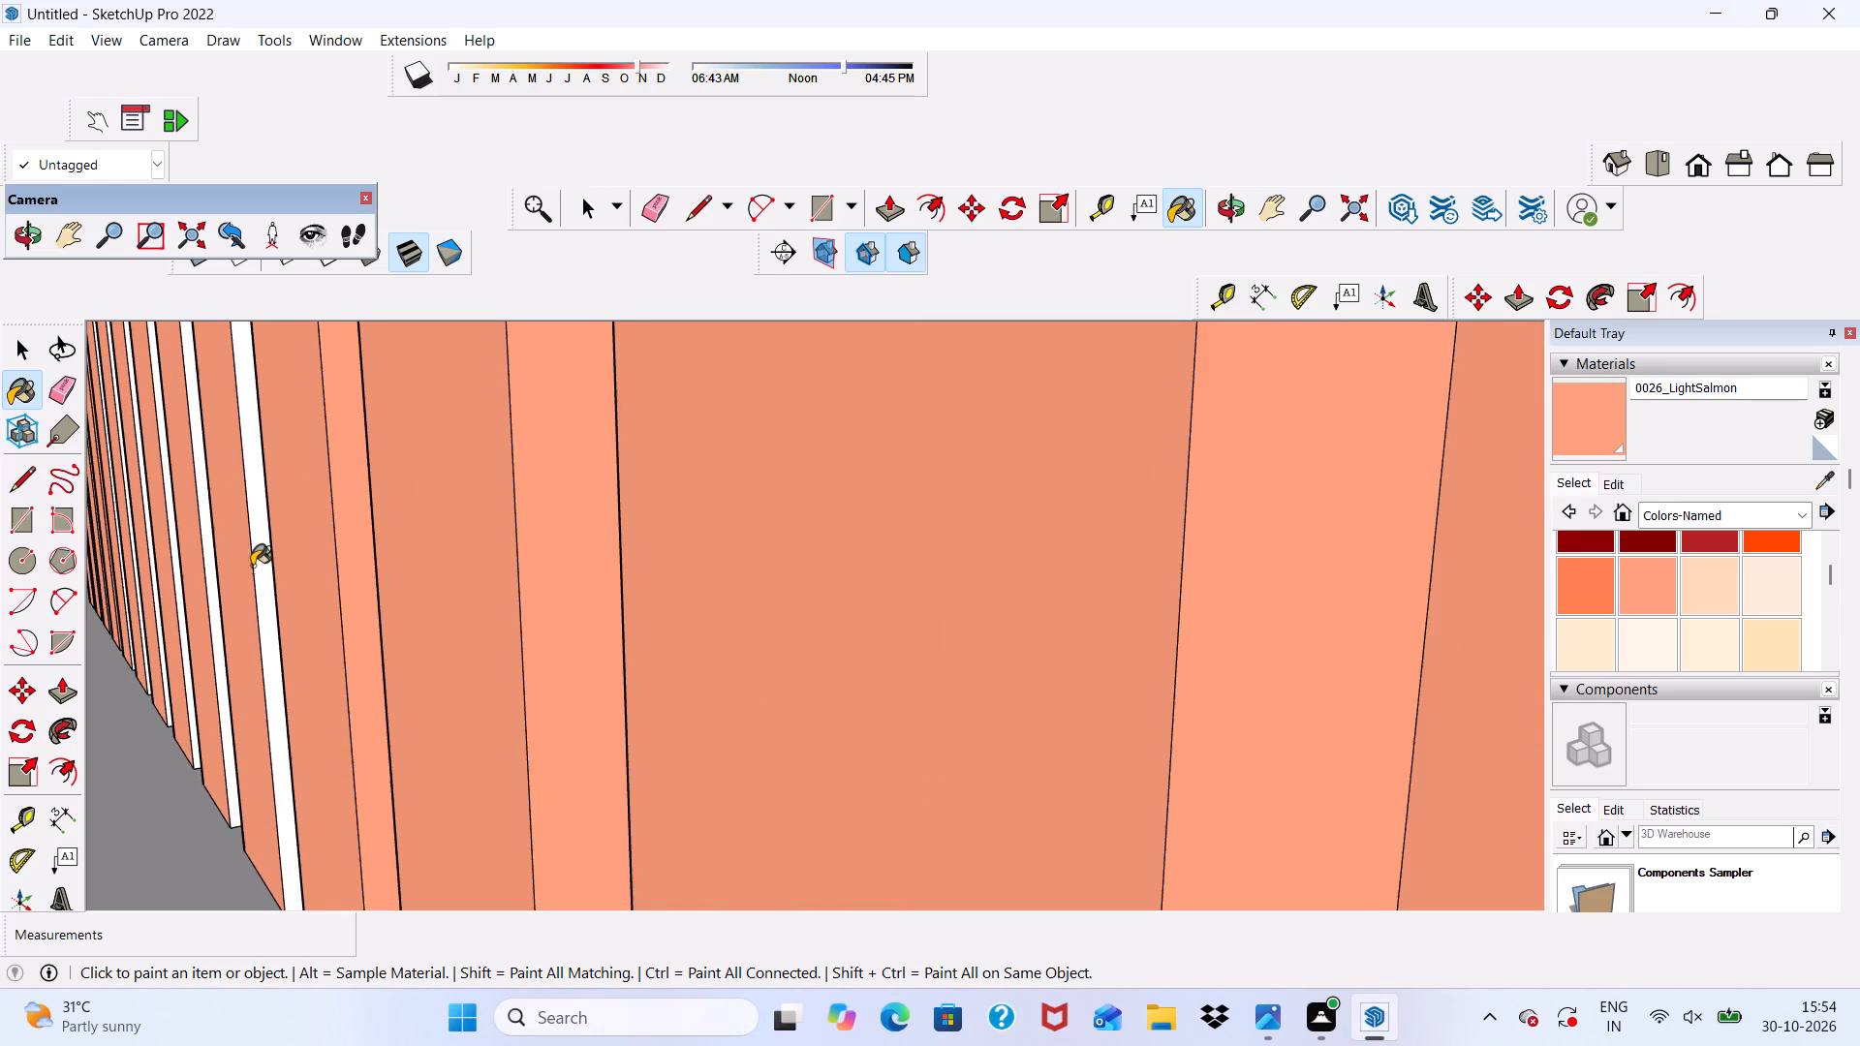
click(252, 566)
click(260, 559)
scroll(260, 559, down, 13)
scroll(418, 562, down, 5)
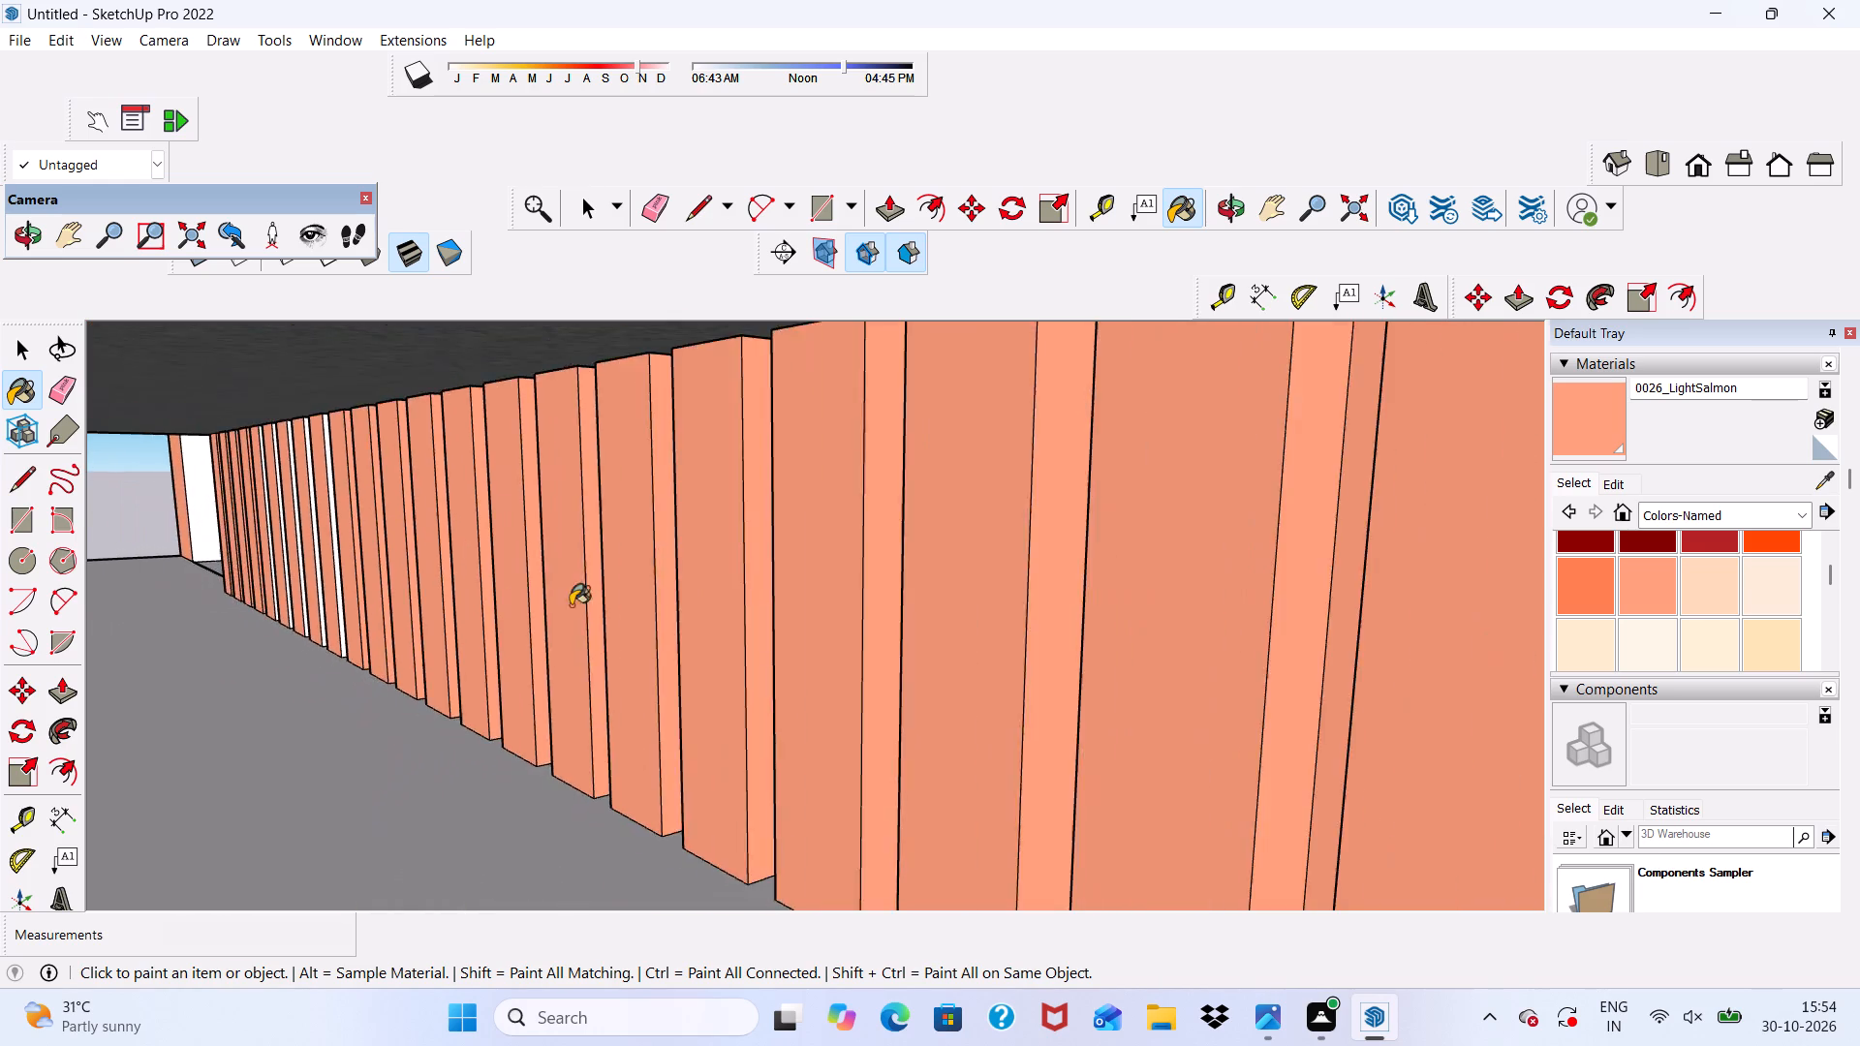
Paint the last five white slat side faces in the middle of the row with 0026_LightSalmon.
scroll(571, 605, down, 8)
scroll(367, 539, up, 6)
scroll(712, 622, up, 1)
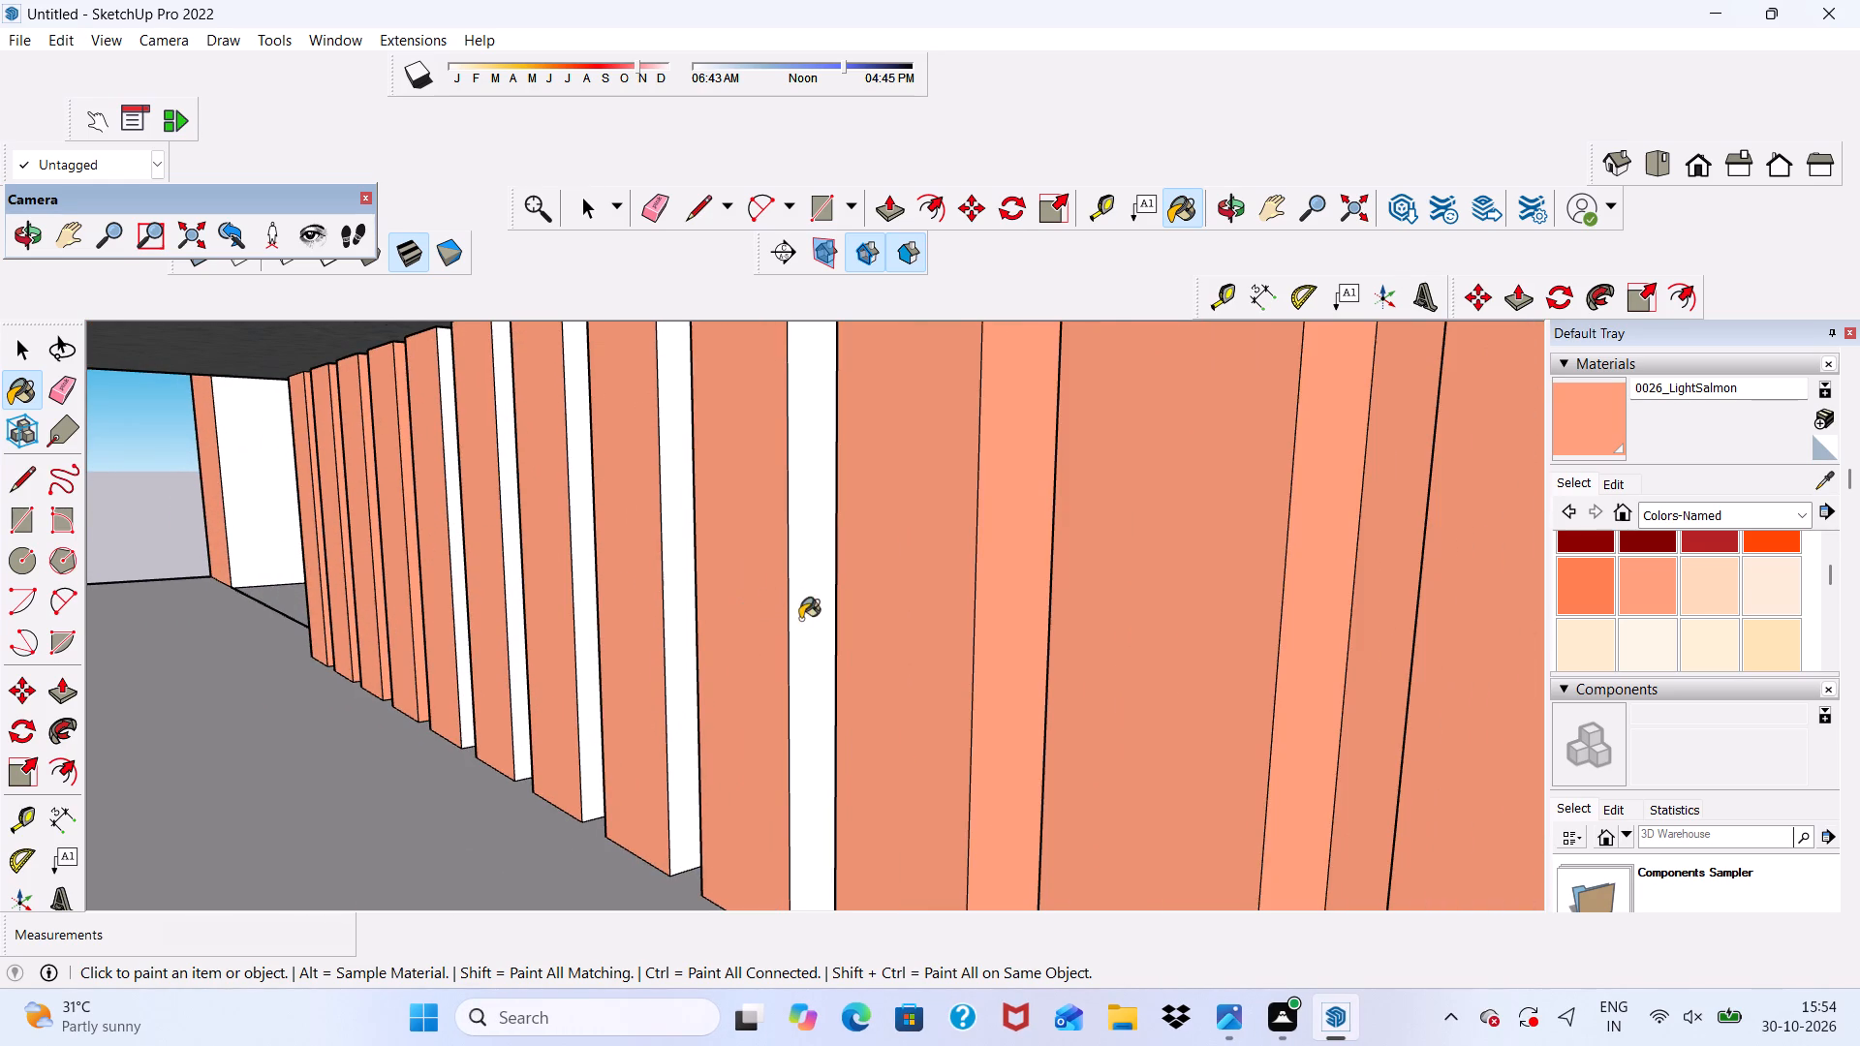
click(800, 619)
scroll(744, 585, up, 5)
click(646, 526)
scroll(332, 584, up, 1)
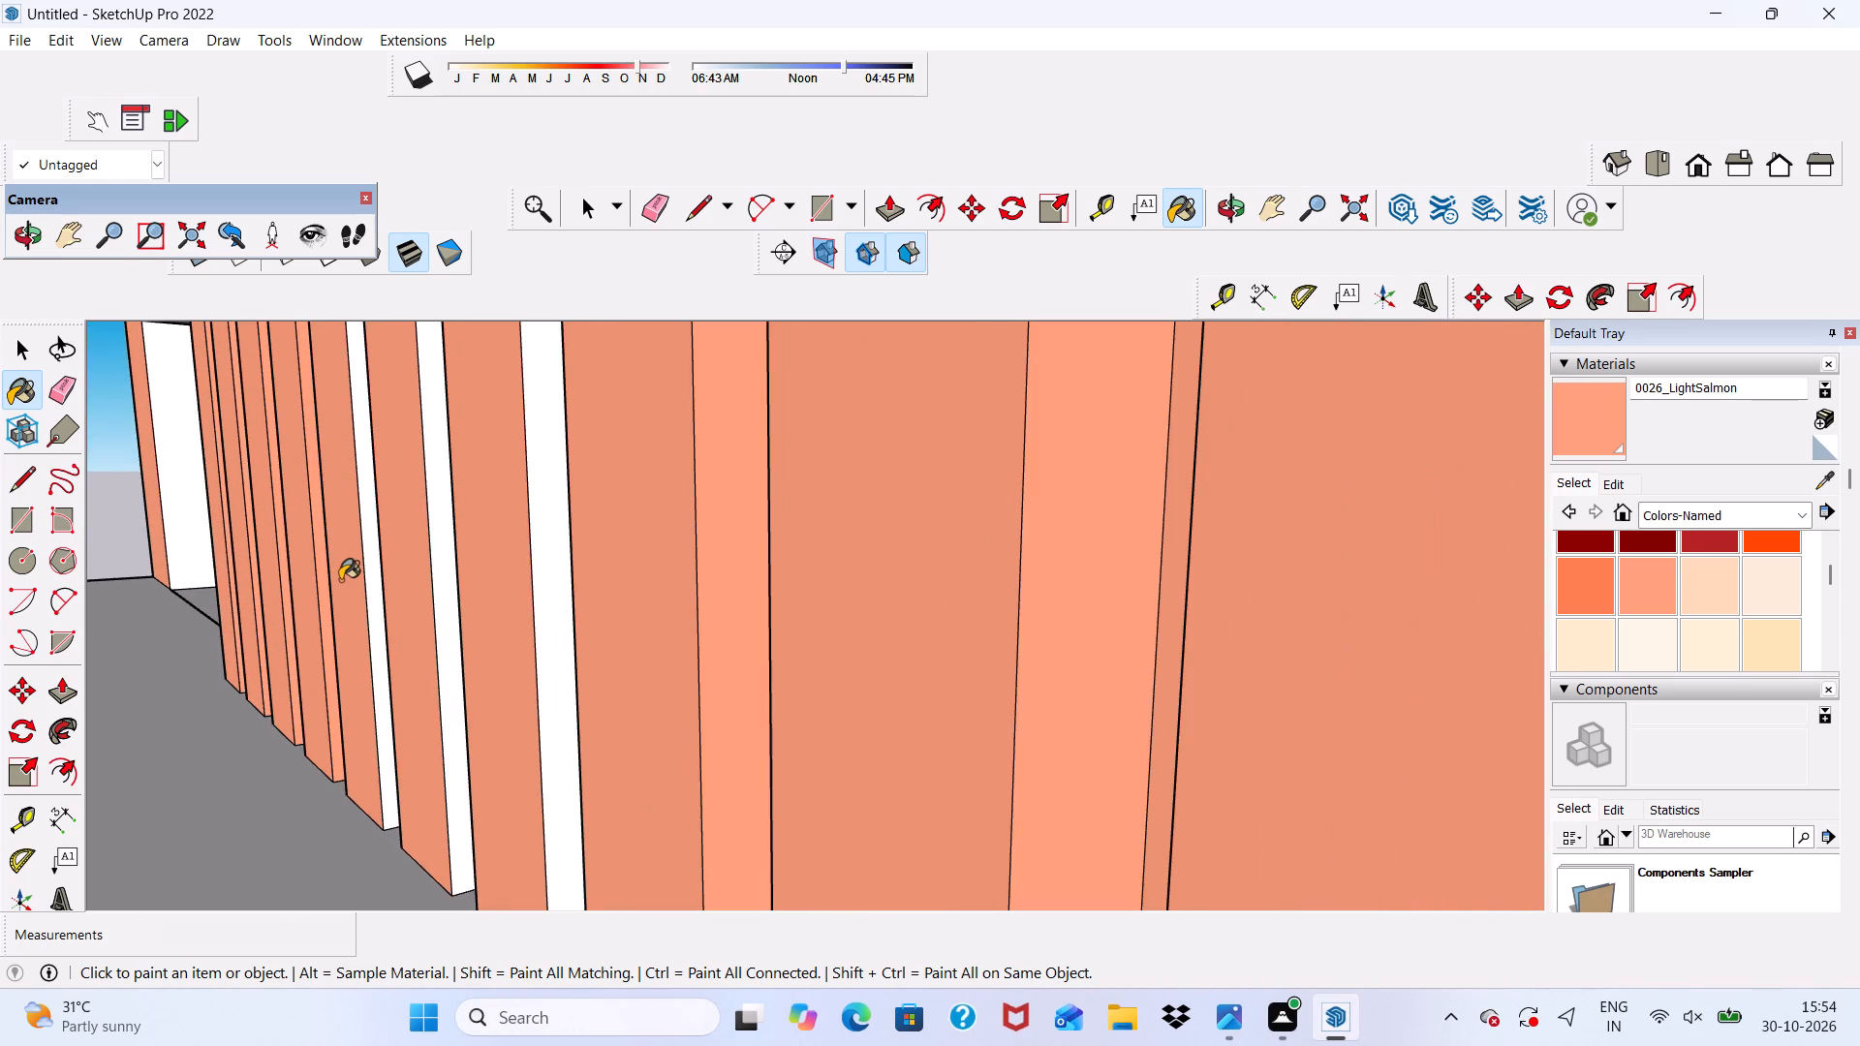
scroll(354, 592, up, 3)
scroll(604, 621, down, 1)
click(648, 637)
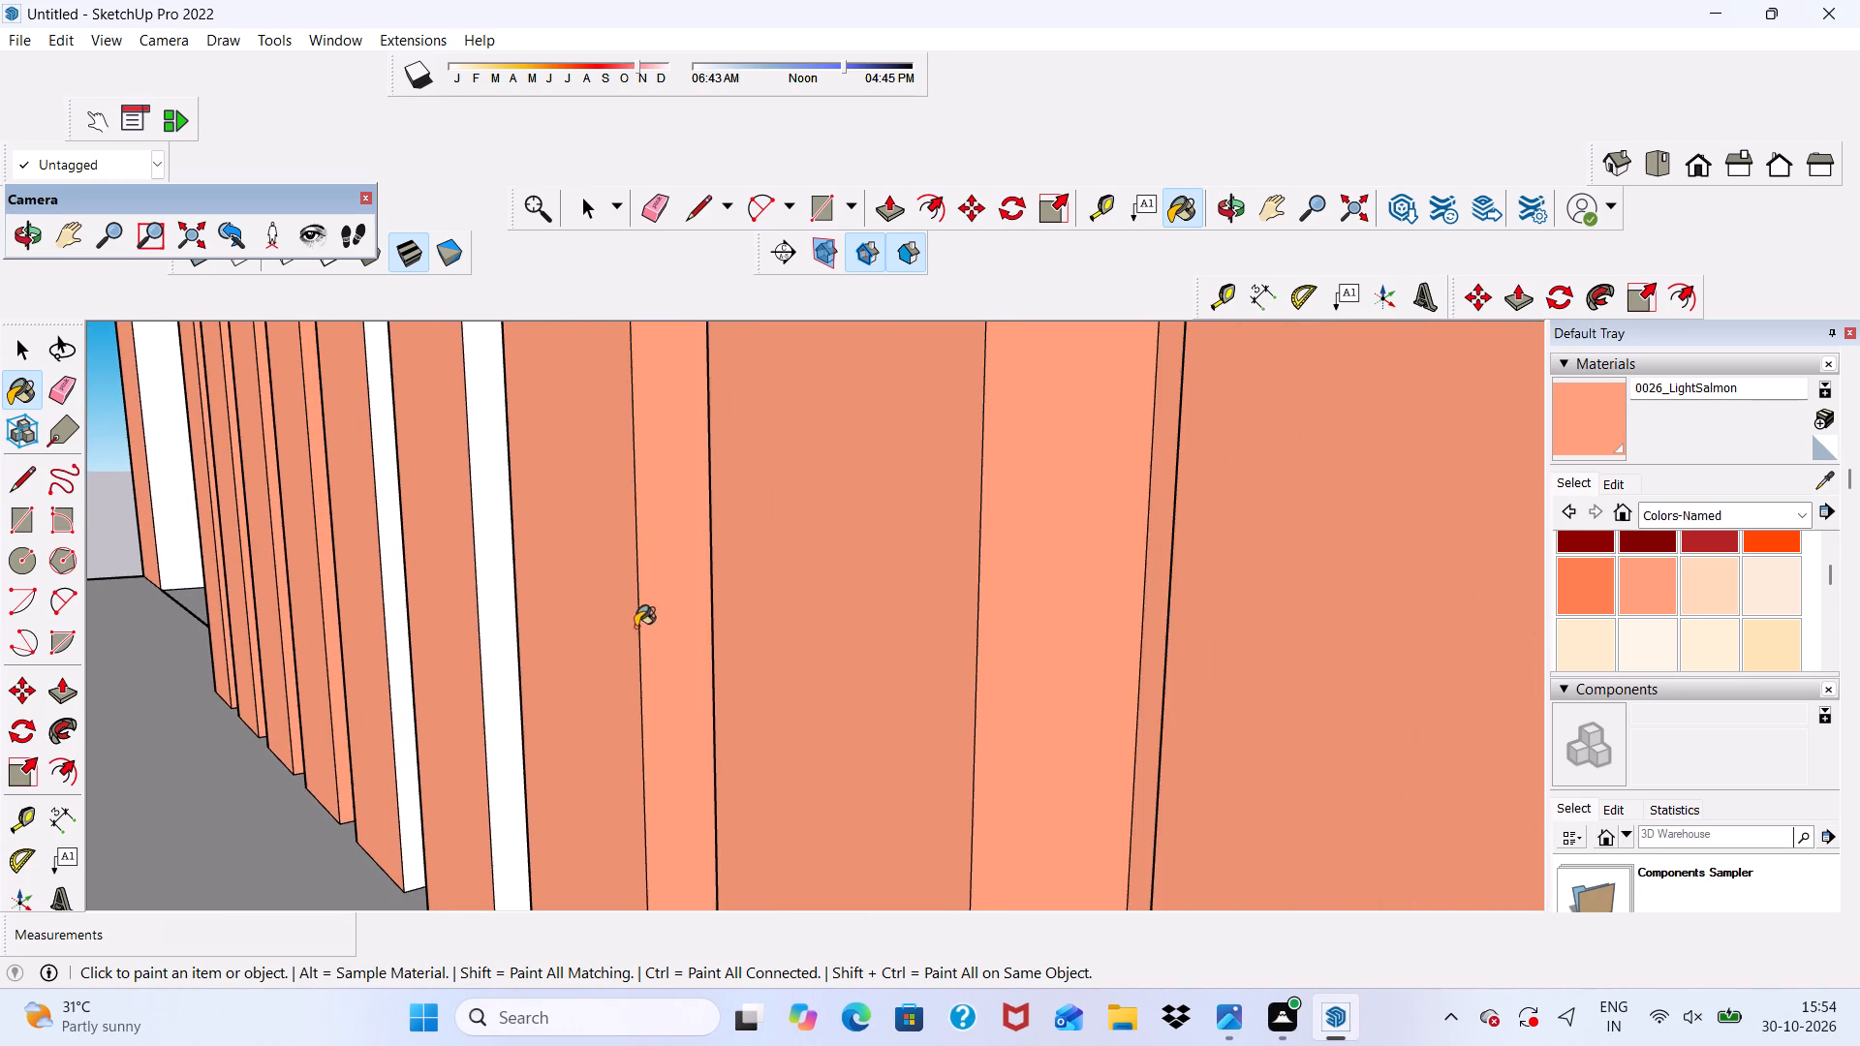
click(480, 586)
click(397, 573)
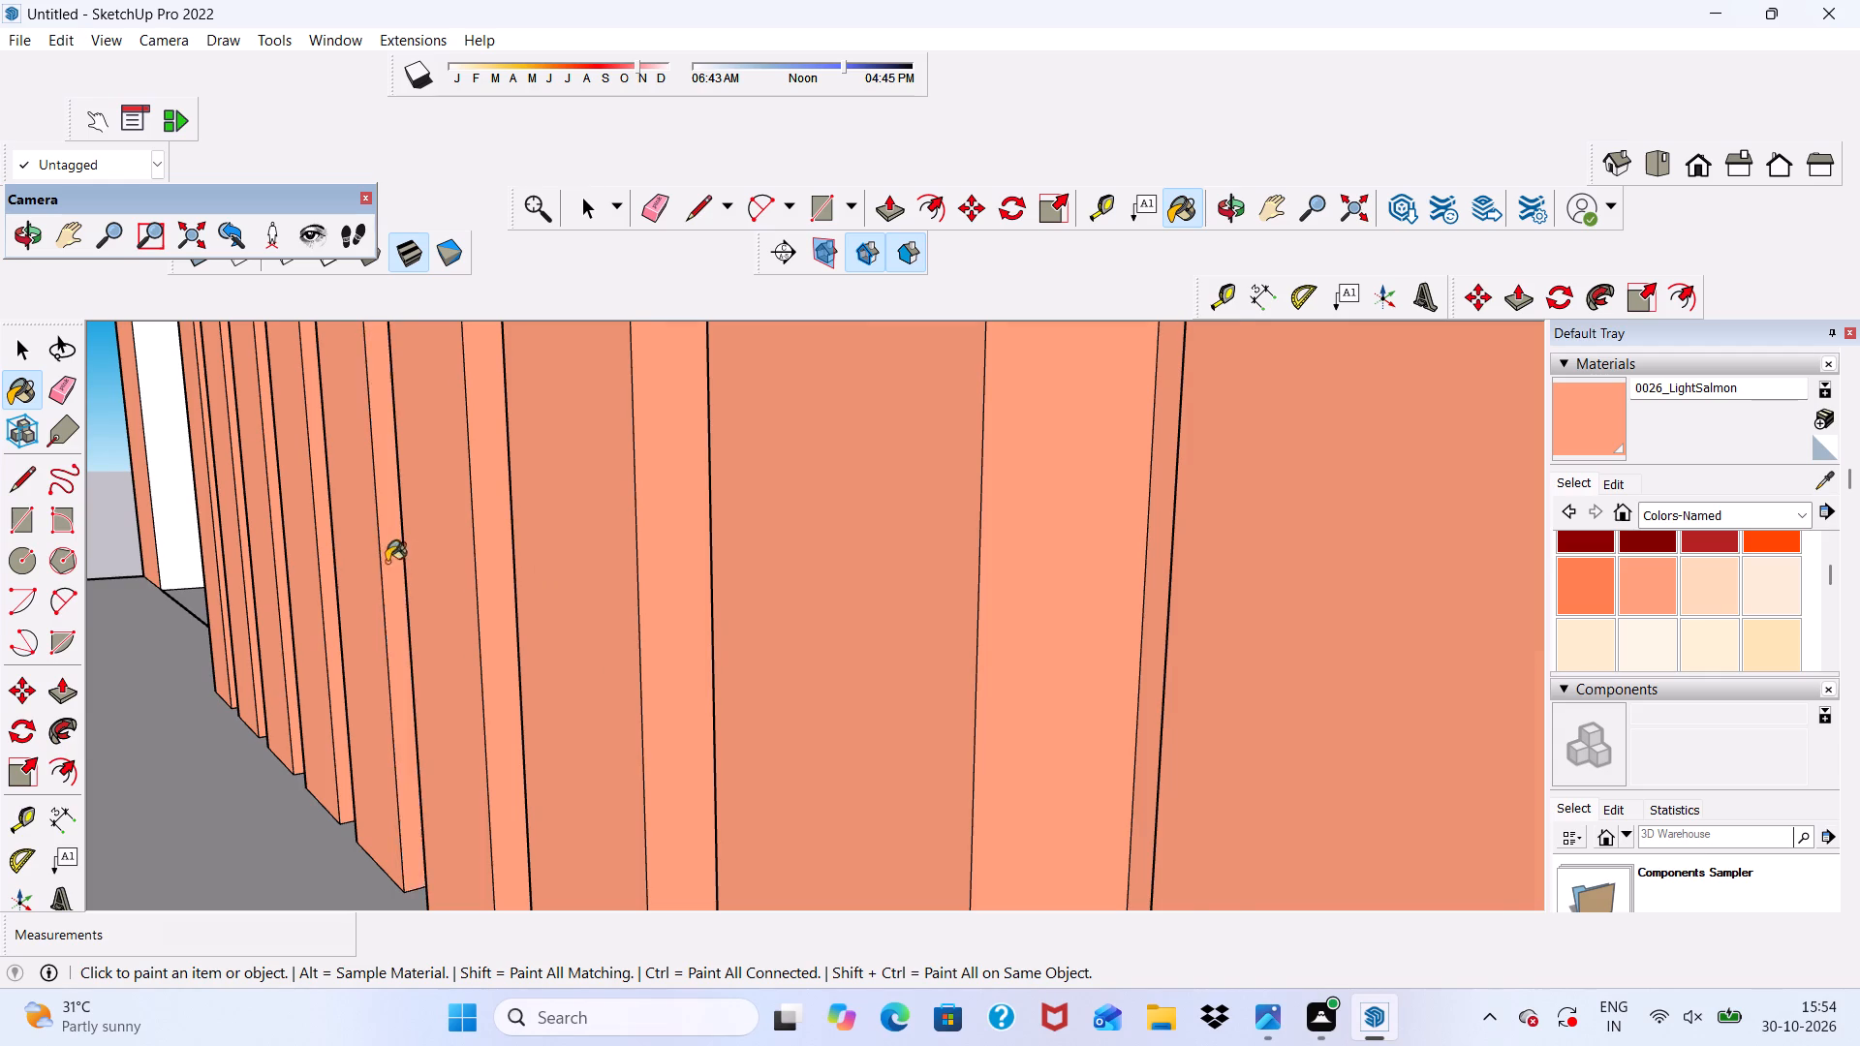
scroll(380, 562, down, 17)
middle_drag(578, 578, 938, 524)
scroll(938, 524, up, 1)
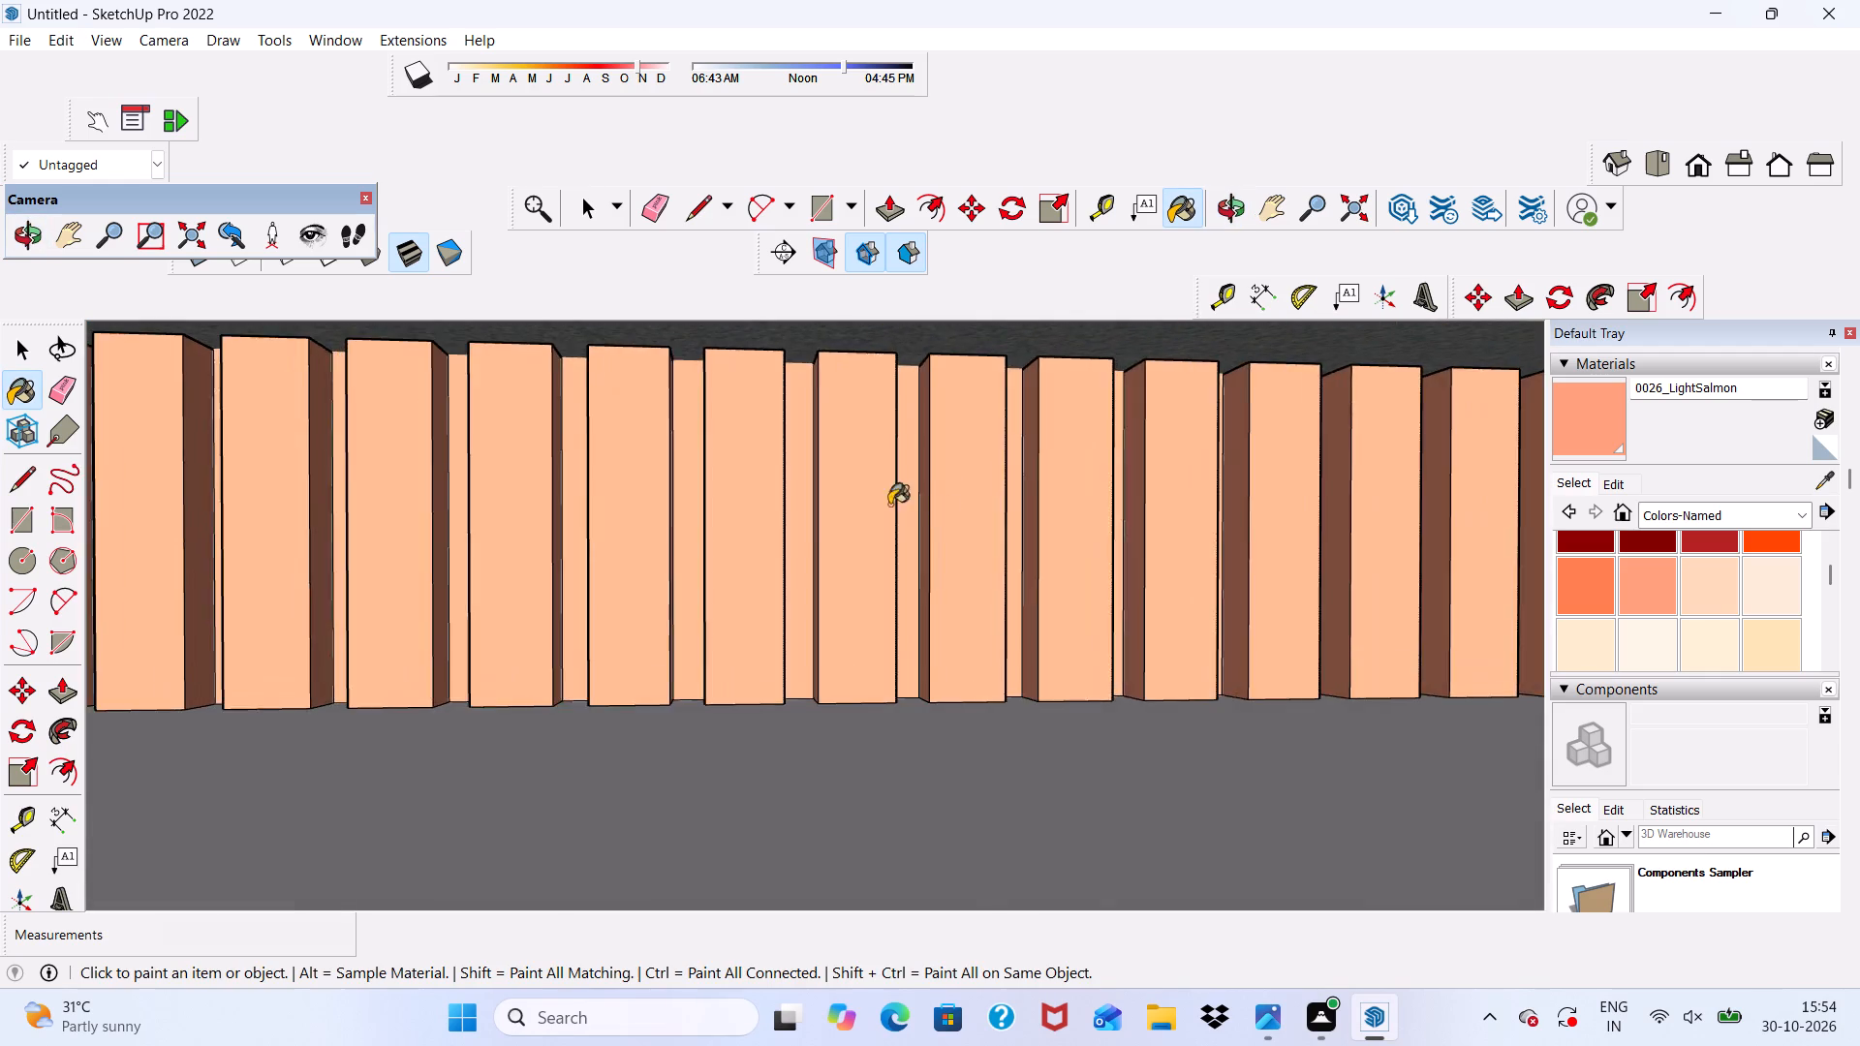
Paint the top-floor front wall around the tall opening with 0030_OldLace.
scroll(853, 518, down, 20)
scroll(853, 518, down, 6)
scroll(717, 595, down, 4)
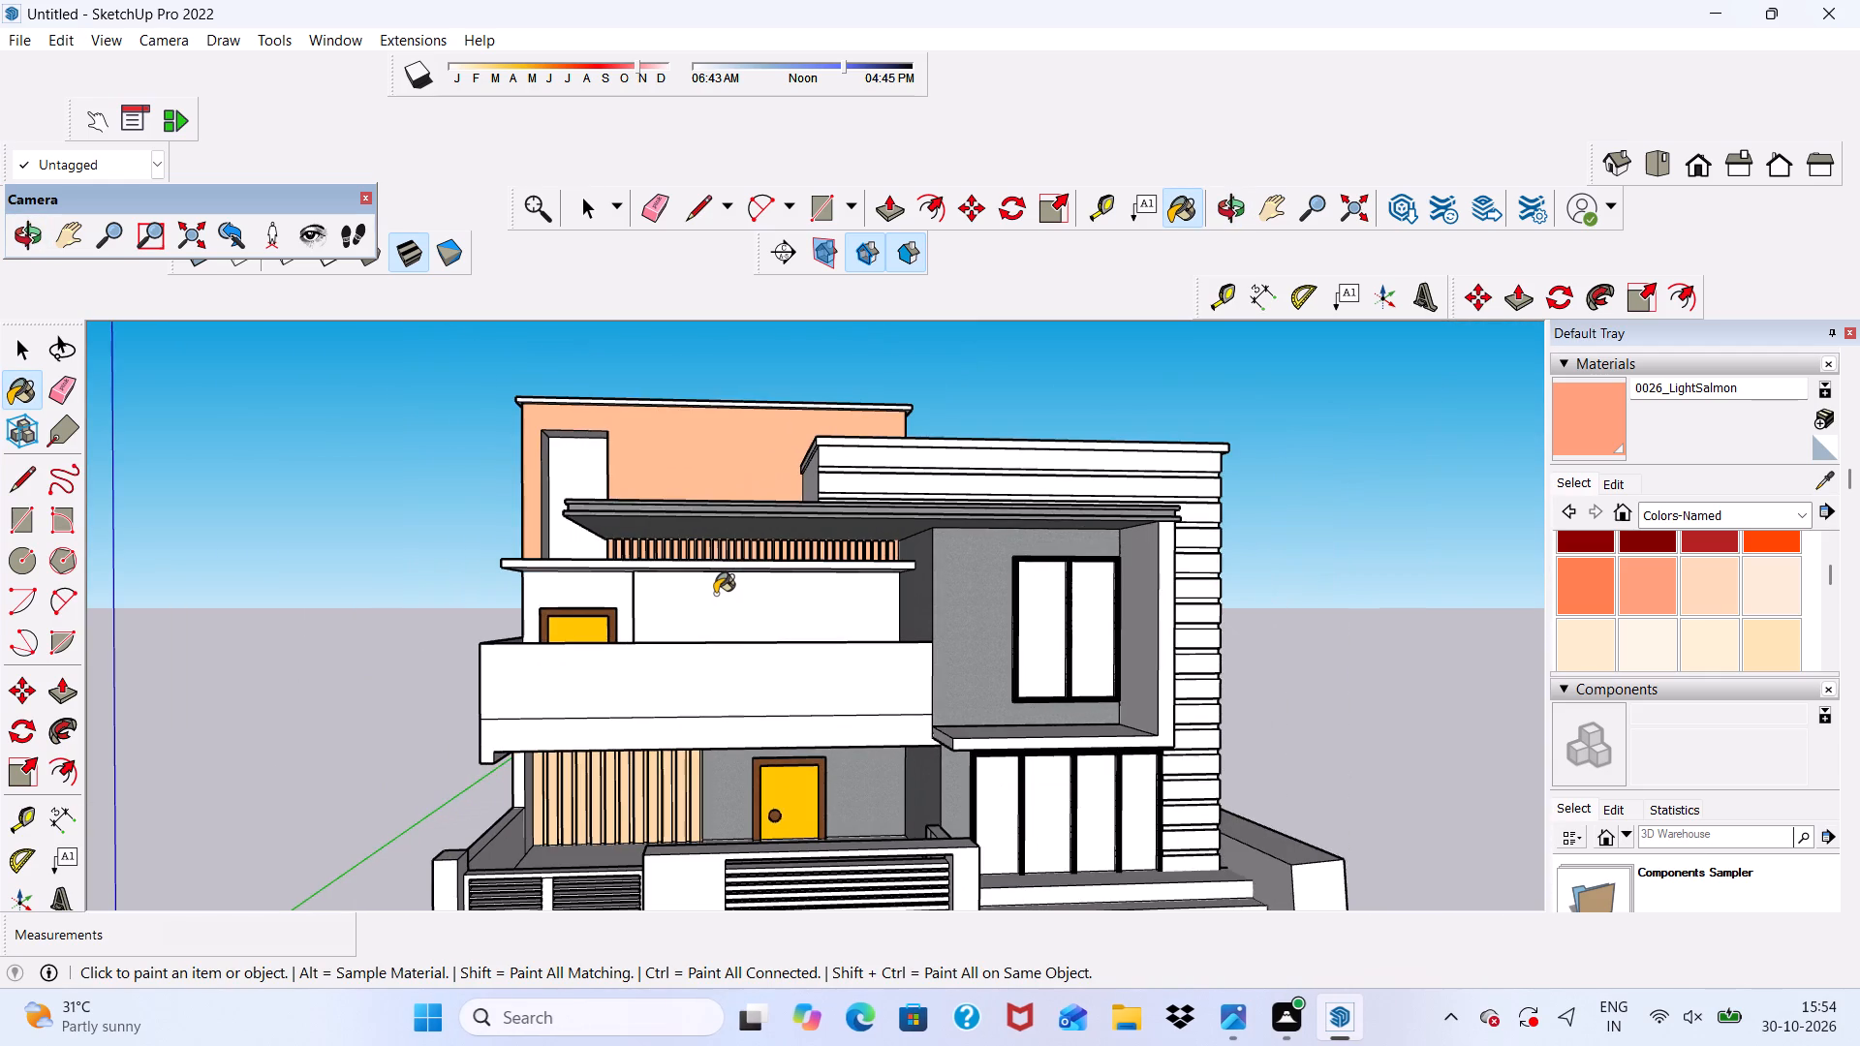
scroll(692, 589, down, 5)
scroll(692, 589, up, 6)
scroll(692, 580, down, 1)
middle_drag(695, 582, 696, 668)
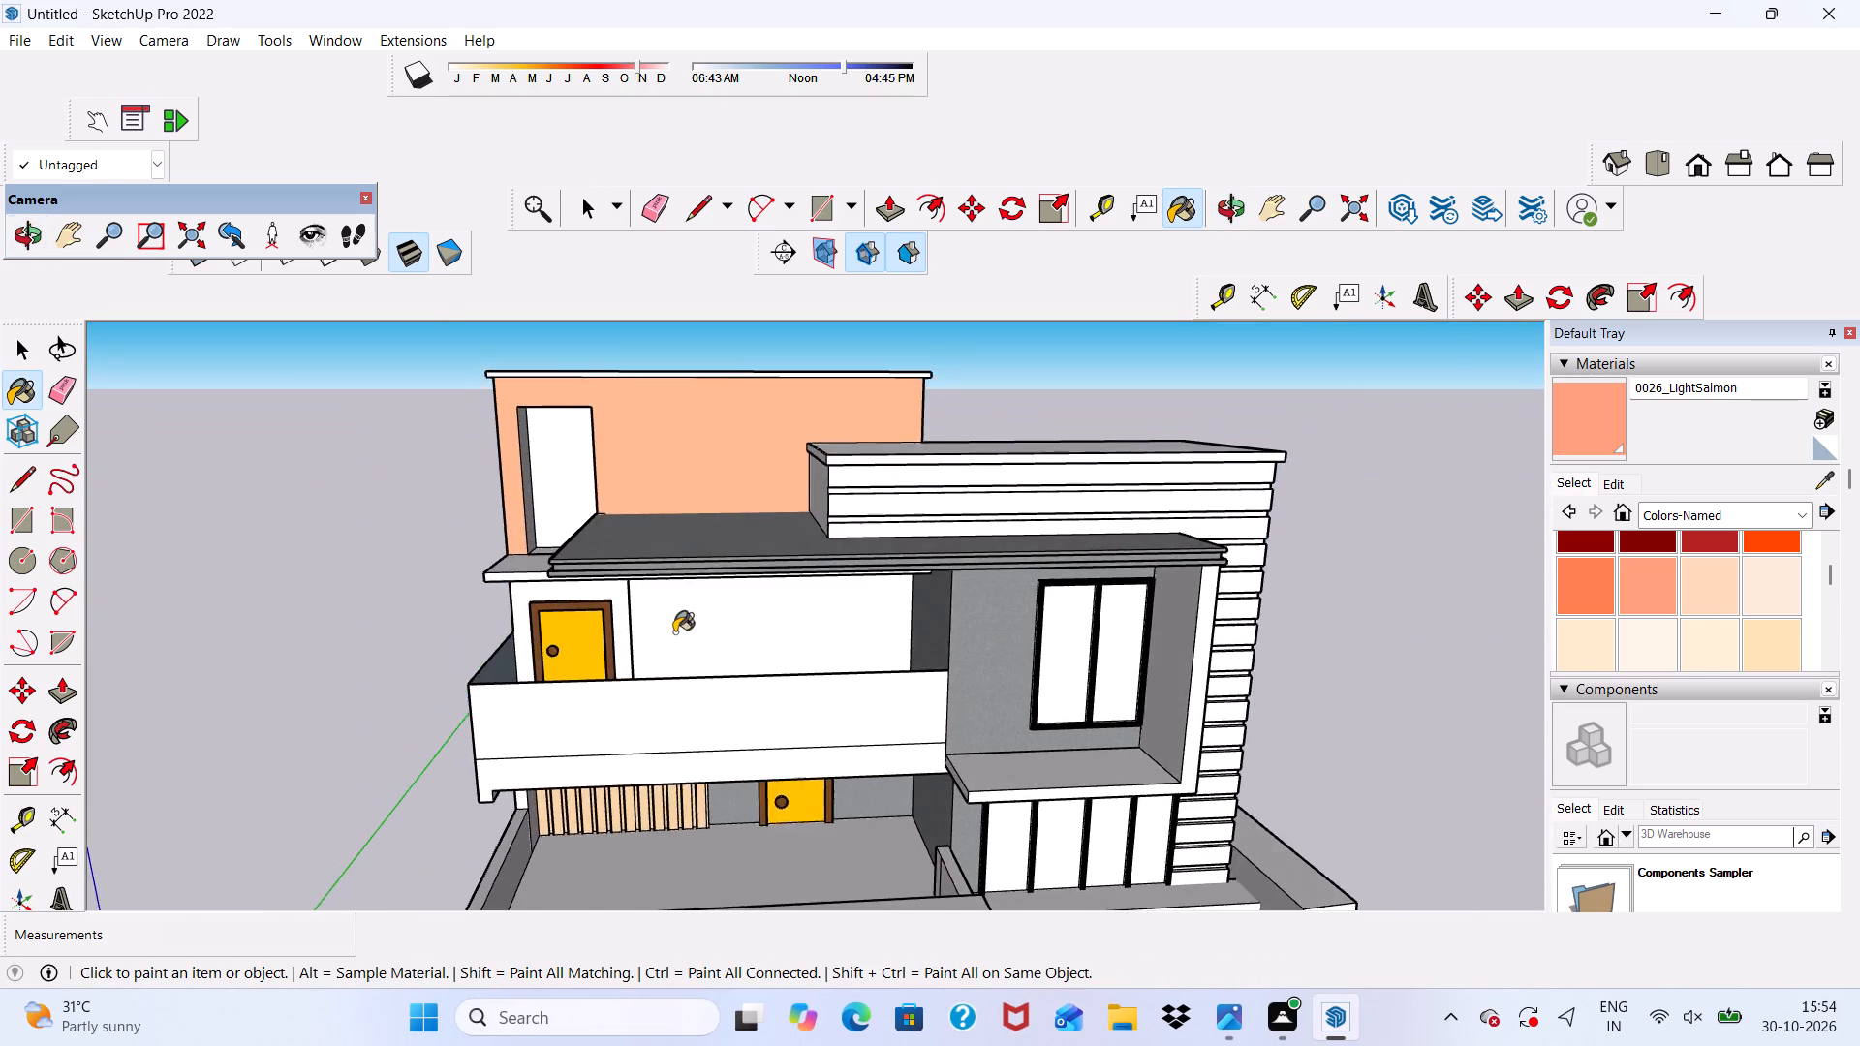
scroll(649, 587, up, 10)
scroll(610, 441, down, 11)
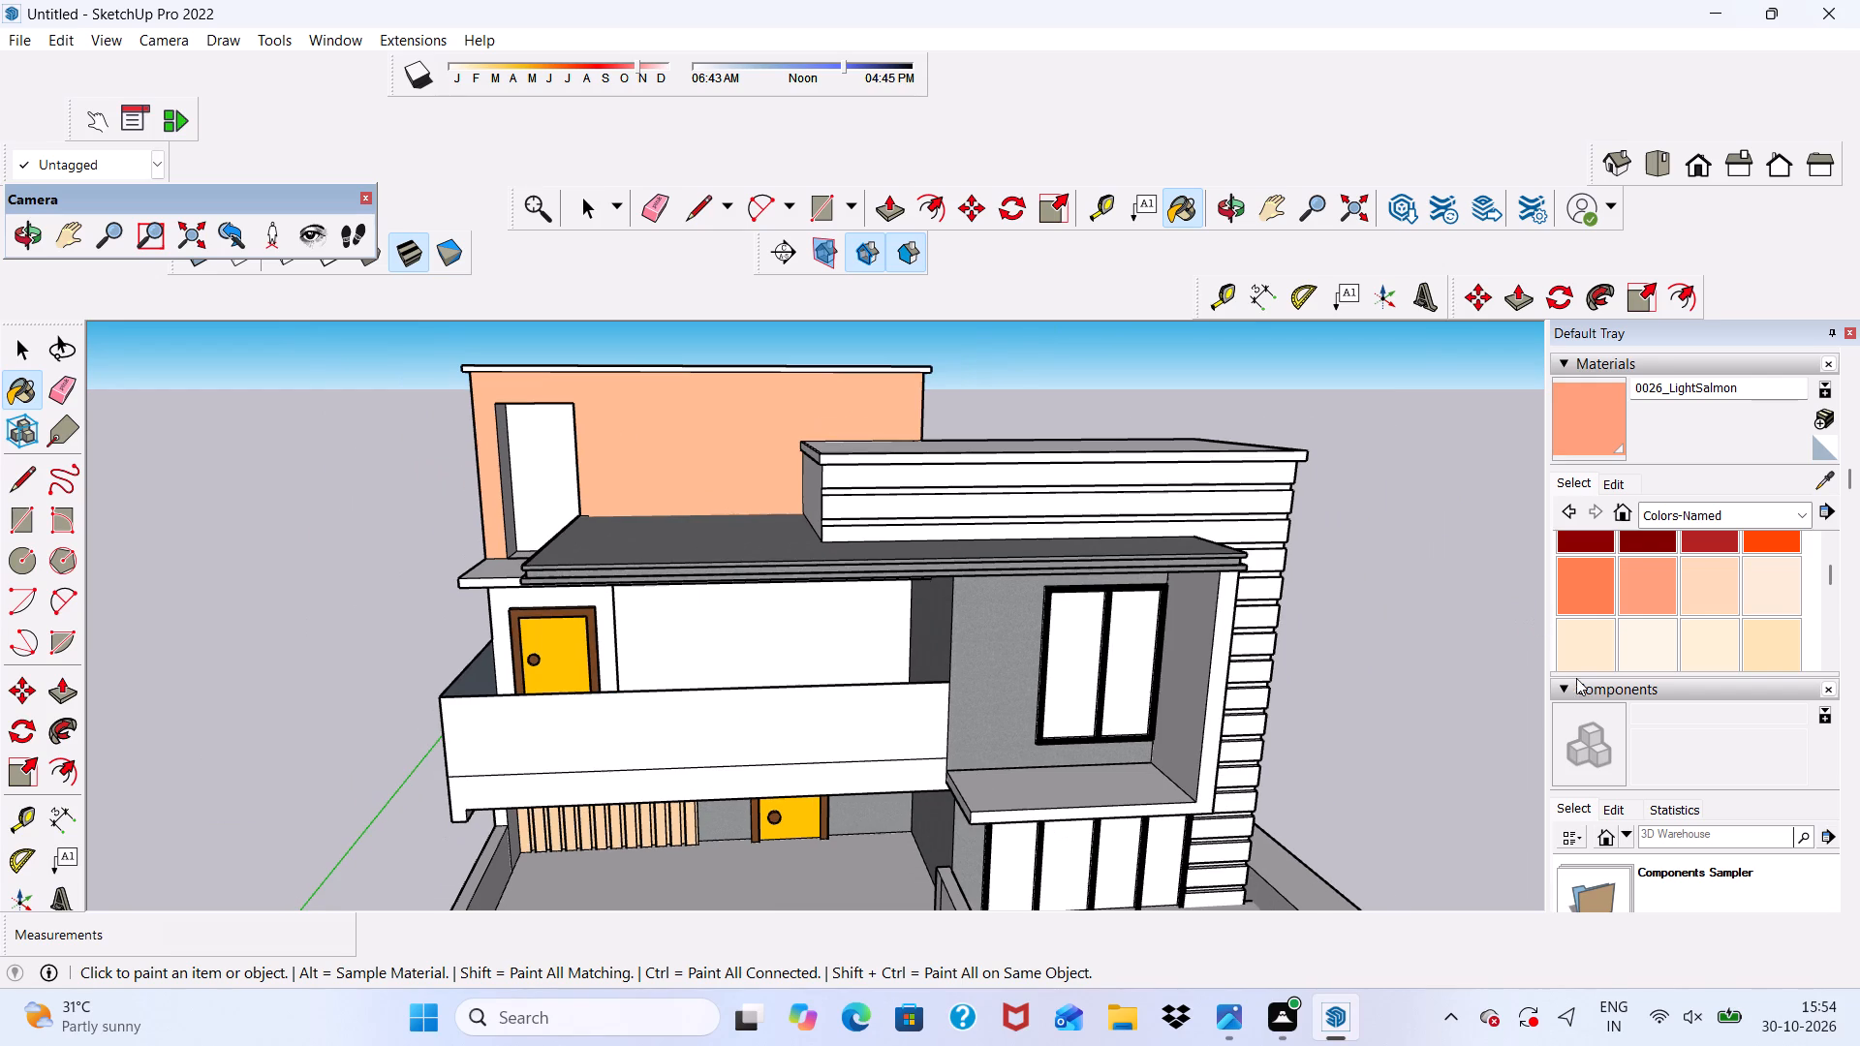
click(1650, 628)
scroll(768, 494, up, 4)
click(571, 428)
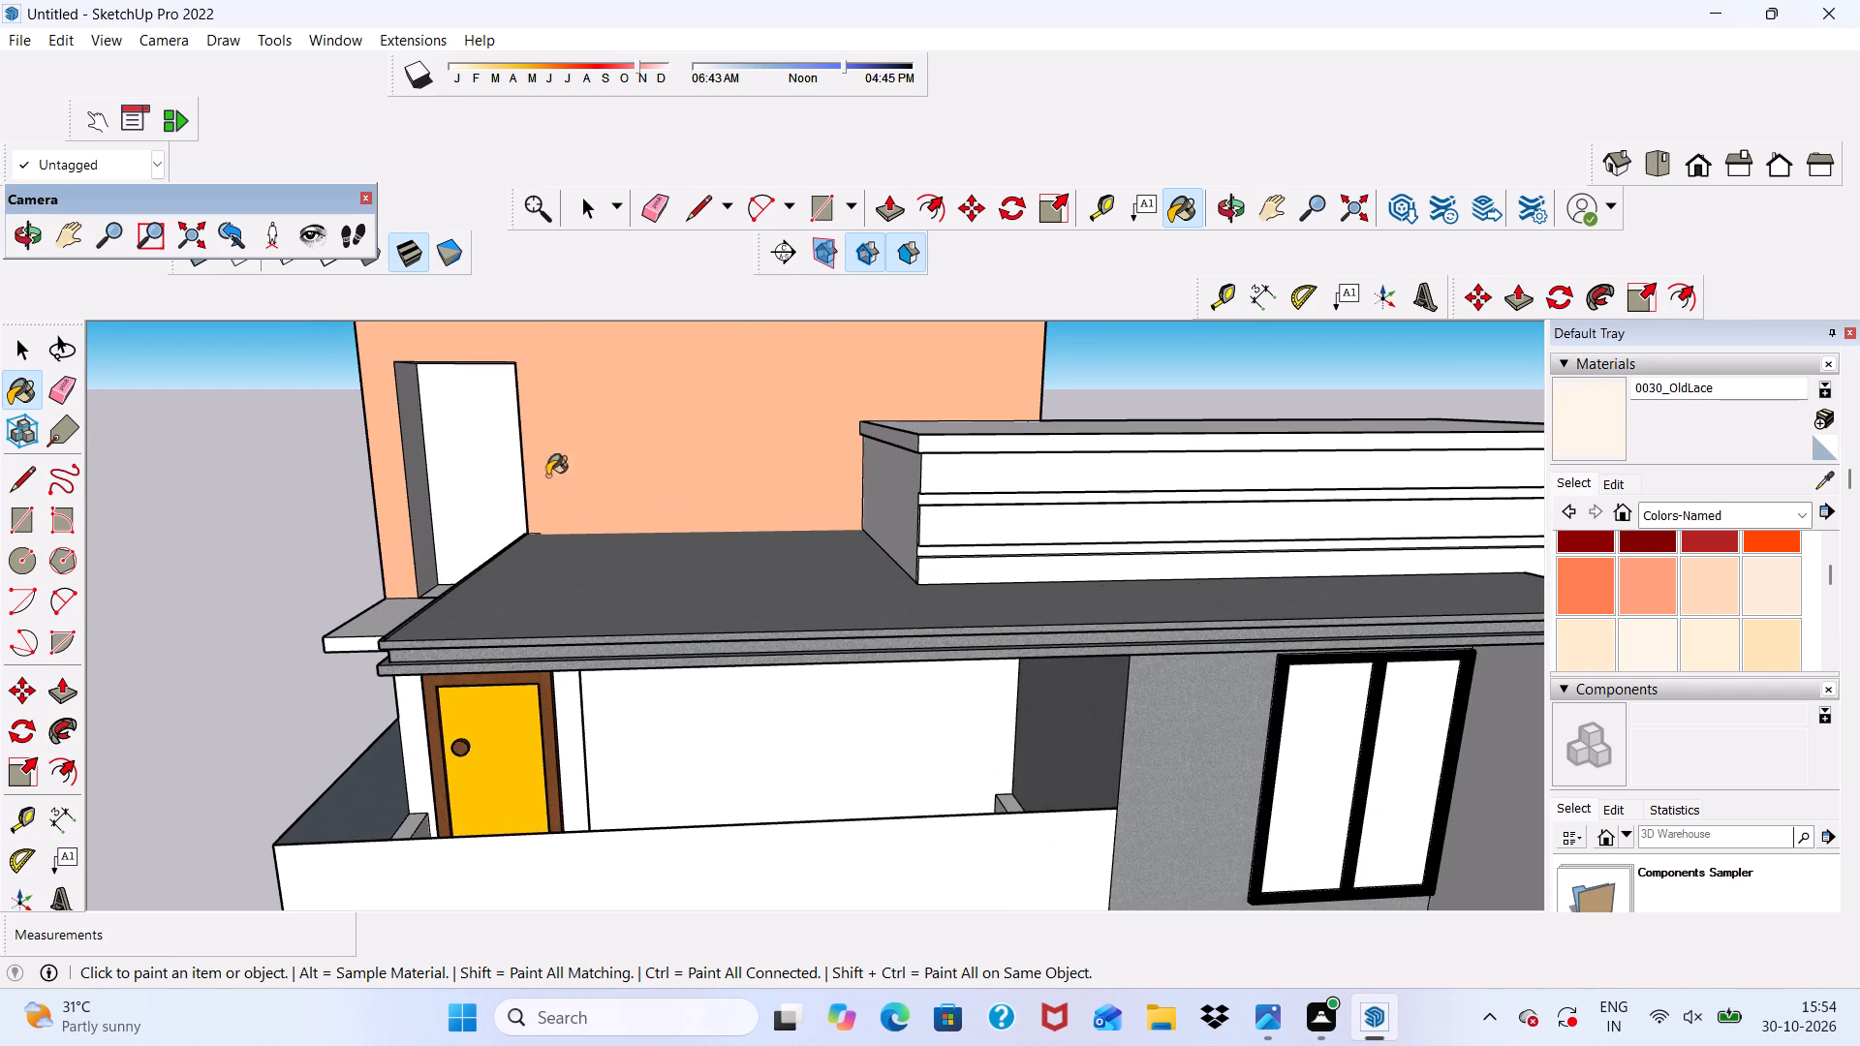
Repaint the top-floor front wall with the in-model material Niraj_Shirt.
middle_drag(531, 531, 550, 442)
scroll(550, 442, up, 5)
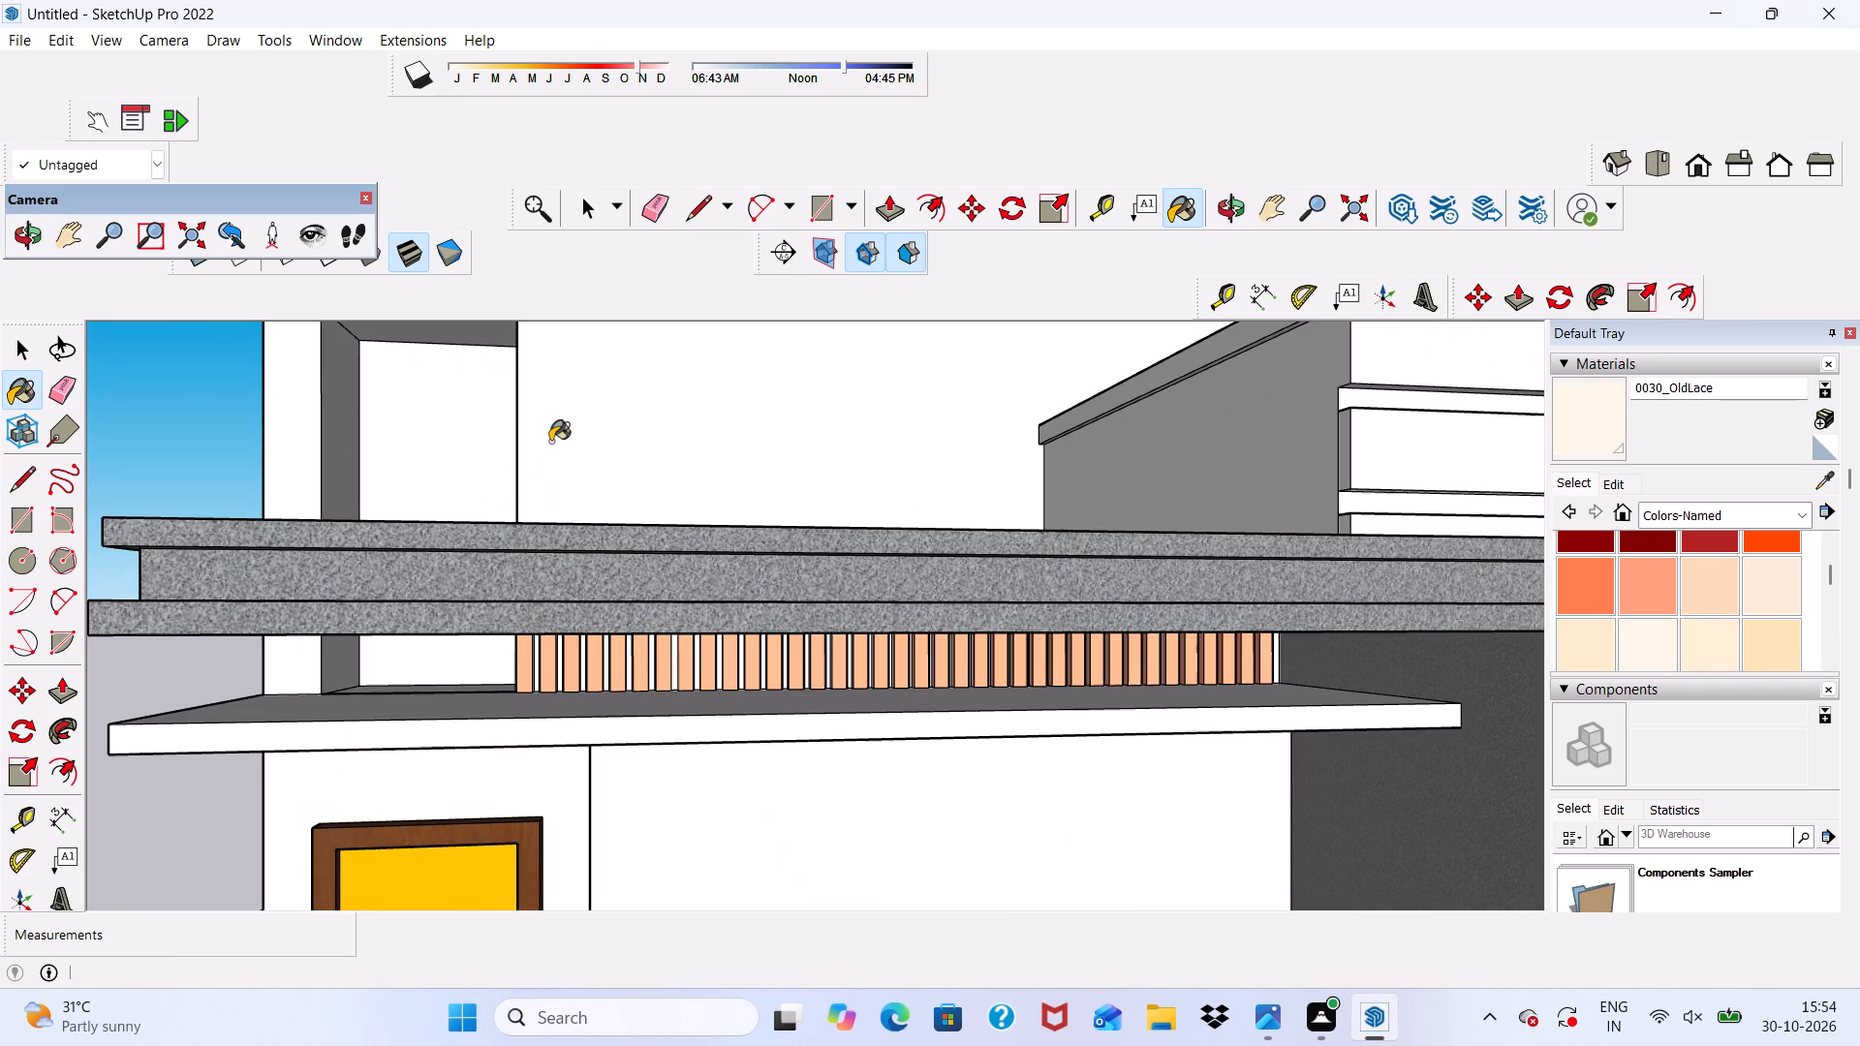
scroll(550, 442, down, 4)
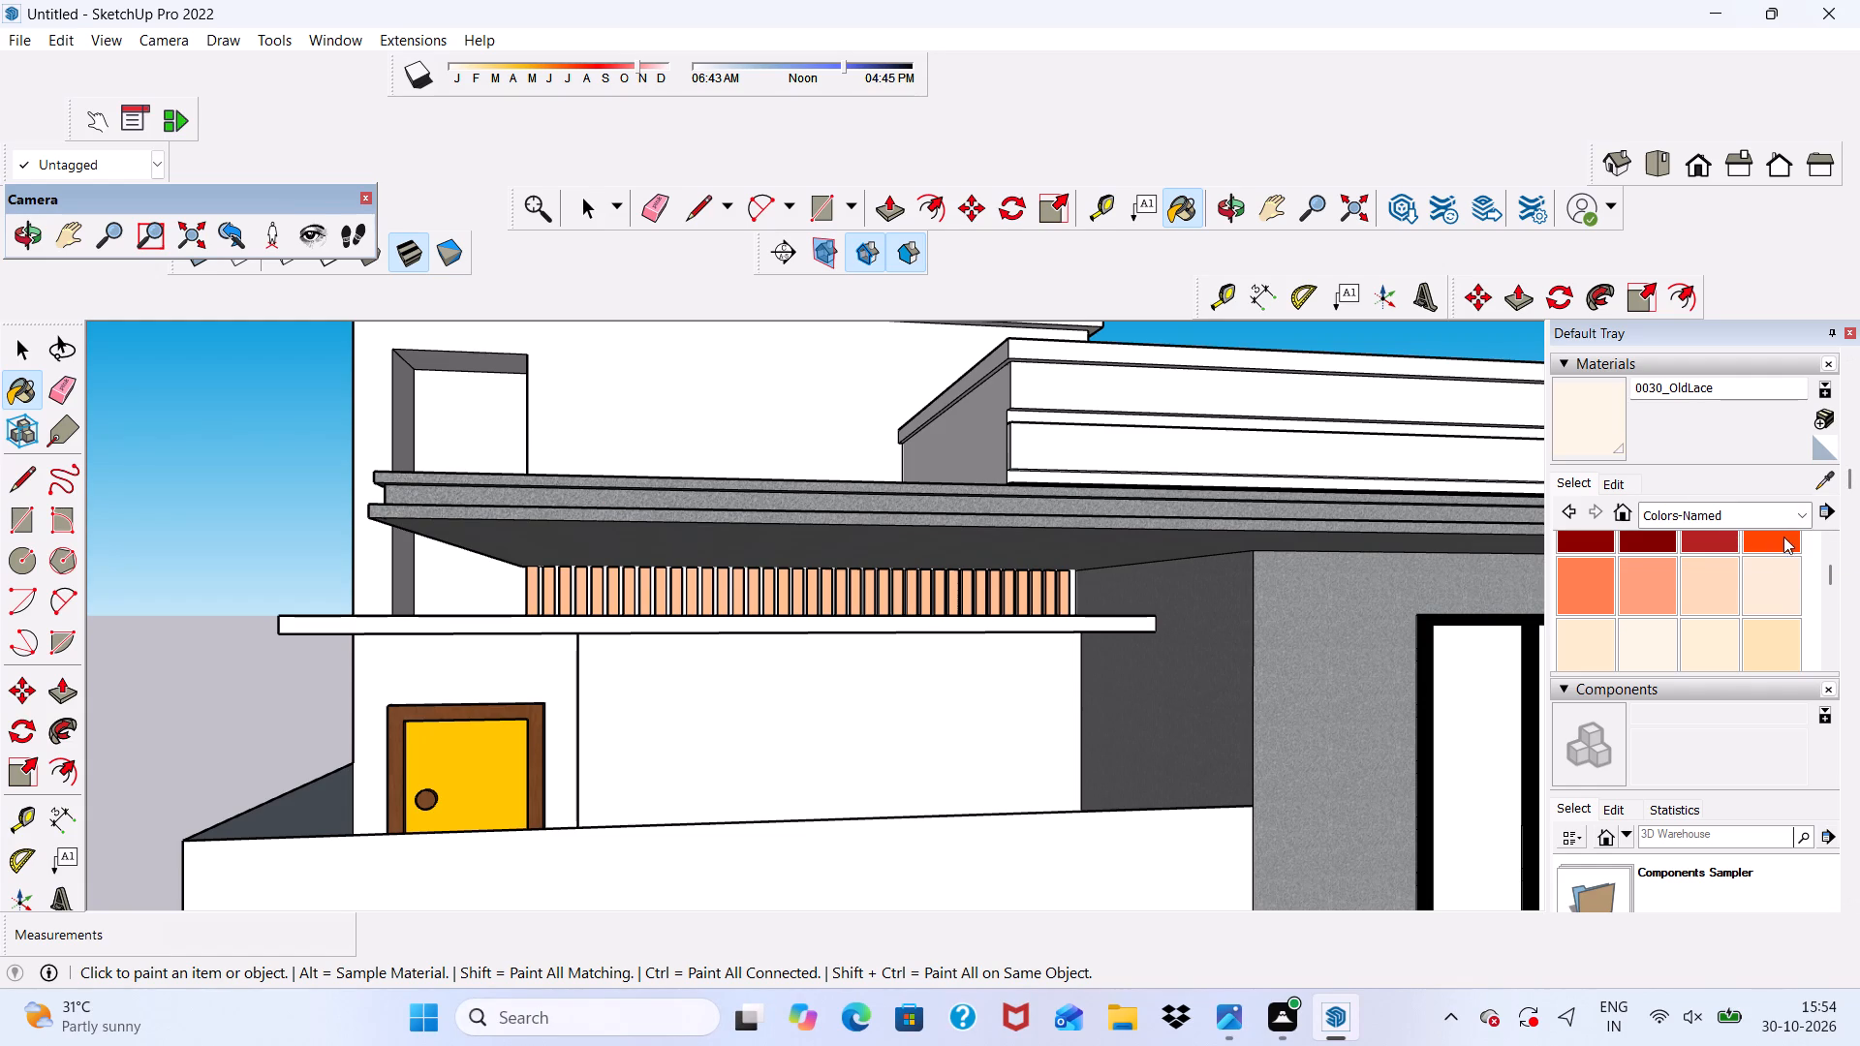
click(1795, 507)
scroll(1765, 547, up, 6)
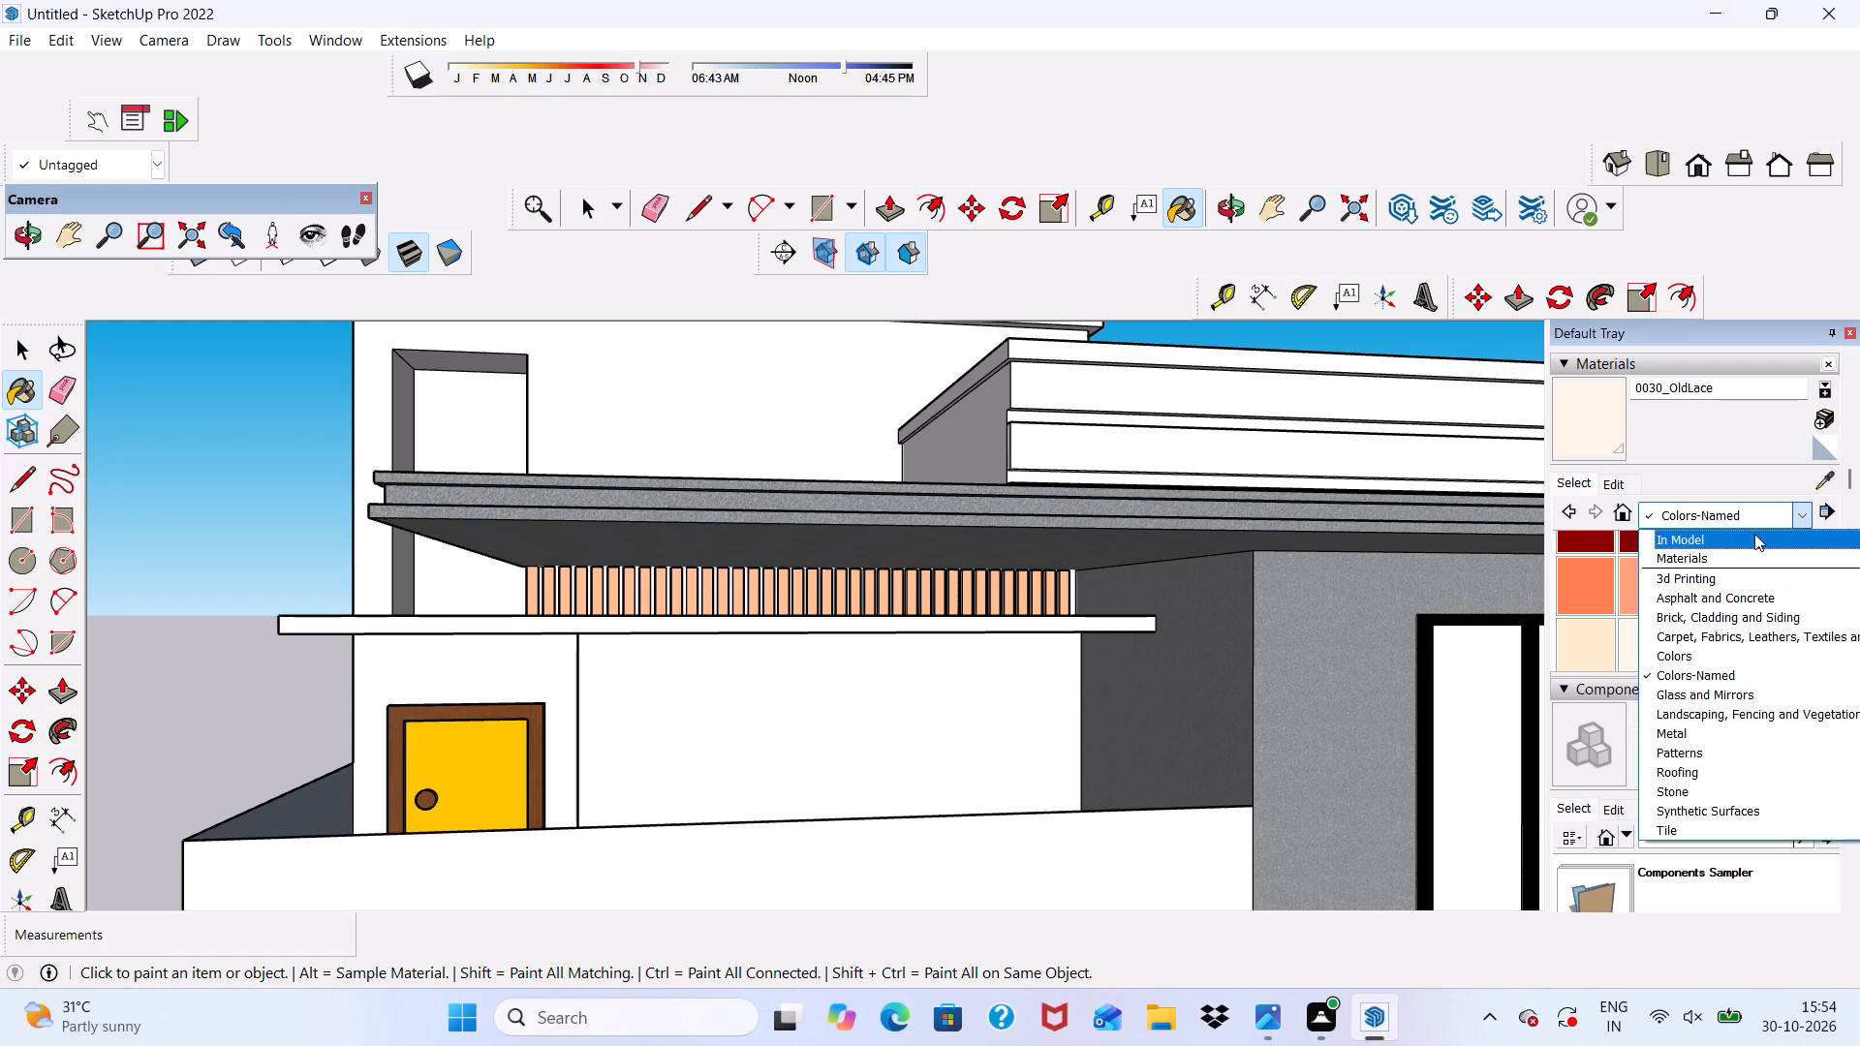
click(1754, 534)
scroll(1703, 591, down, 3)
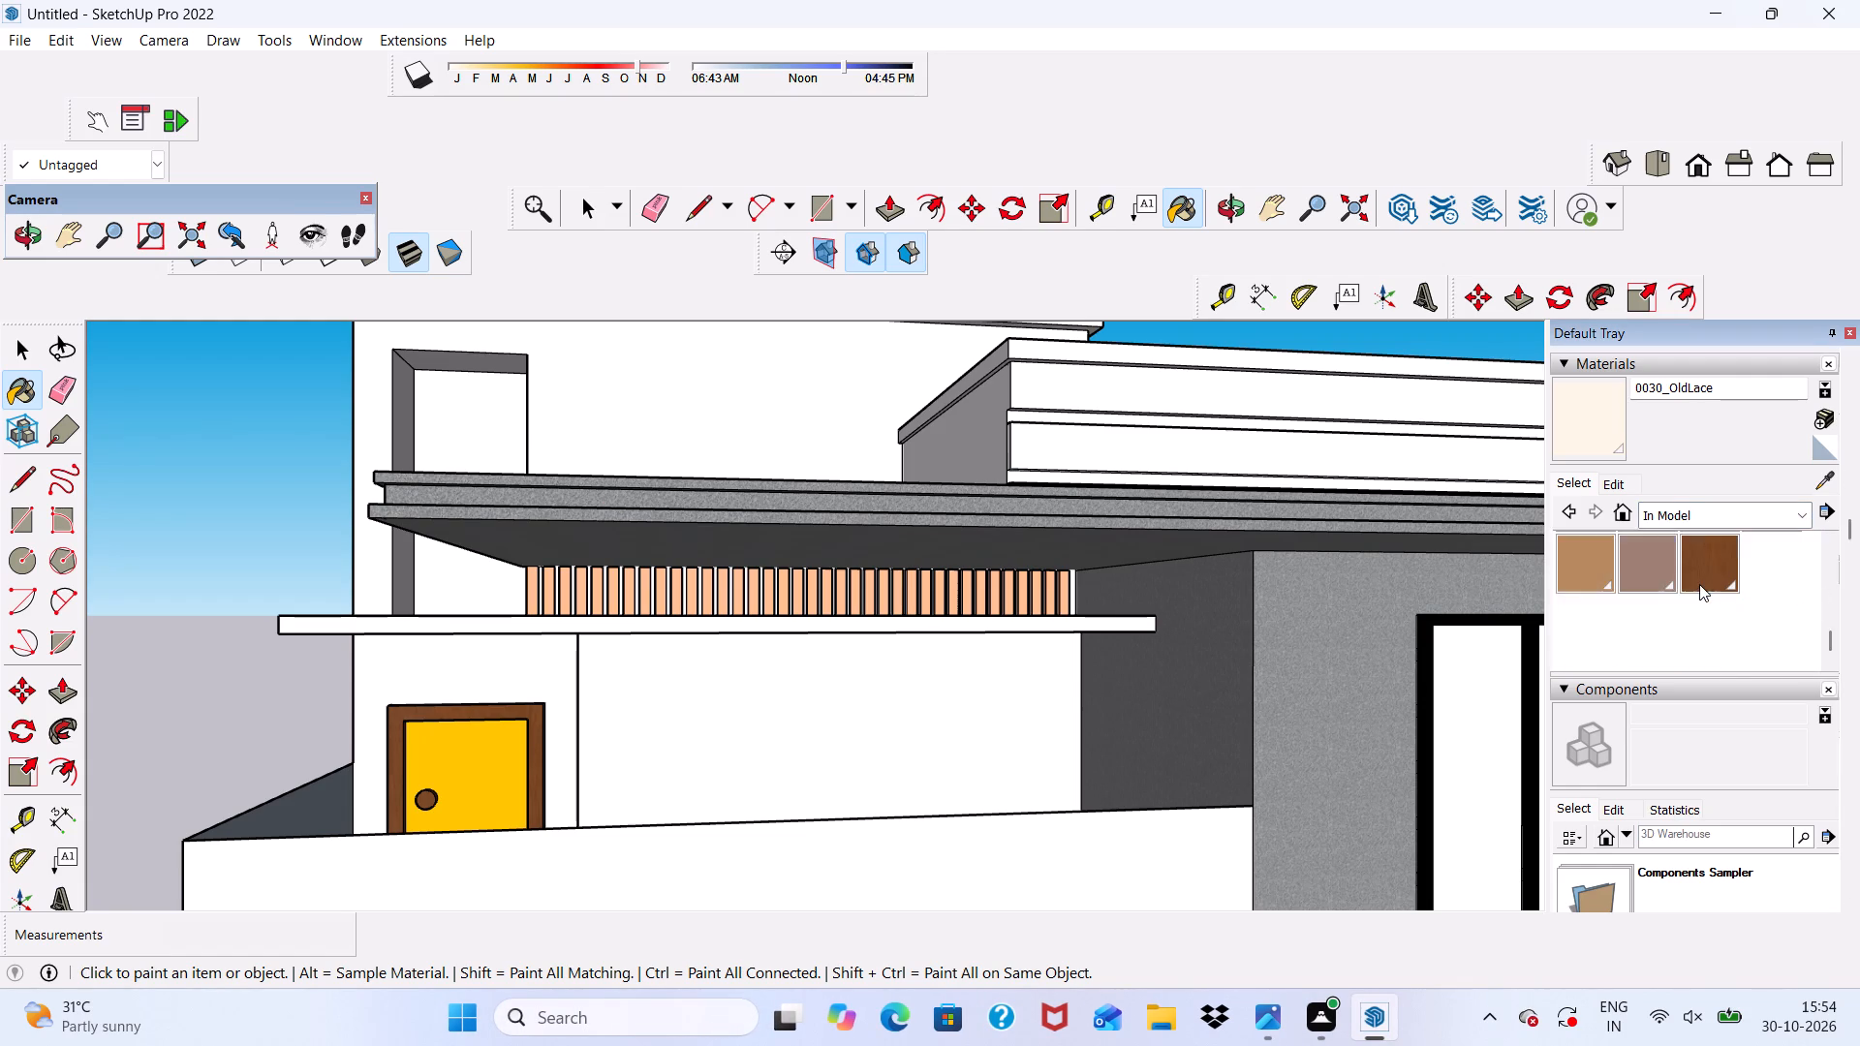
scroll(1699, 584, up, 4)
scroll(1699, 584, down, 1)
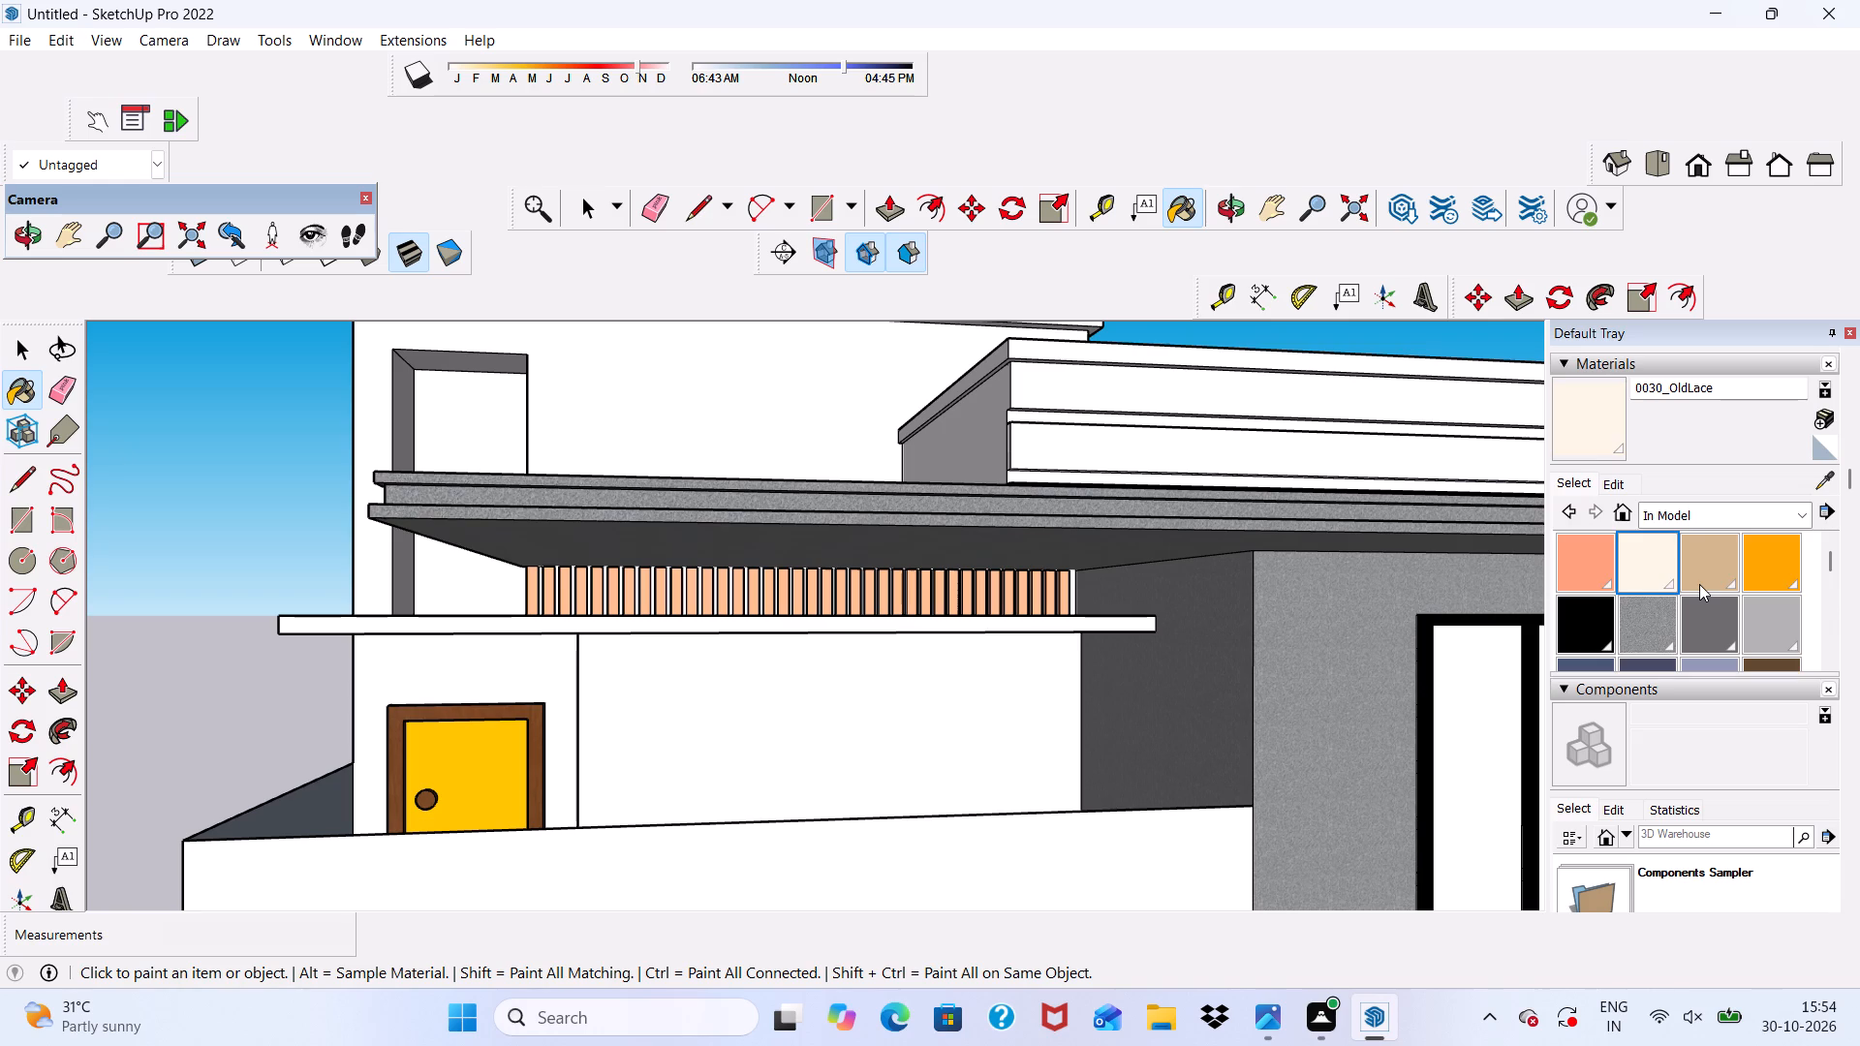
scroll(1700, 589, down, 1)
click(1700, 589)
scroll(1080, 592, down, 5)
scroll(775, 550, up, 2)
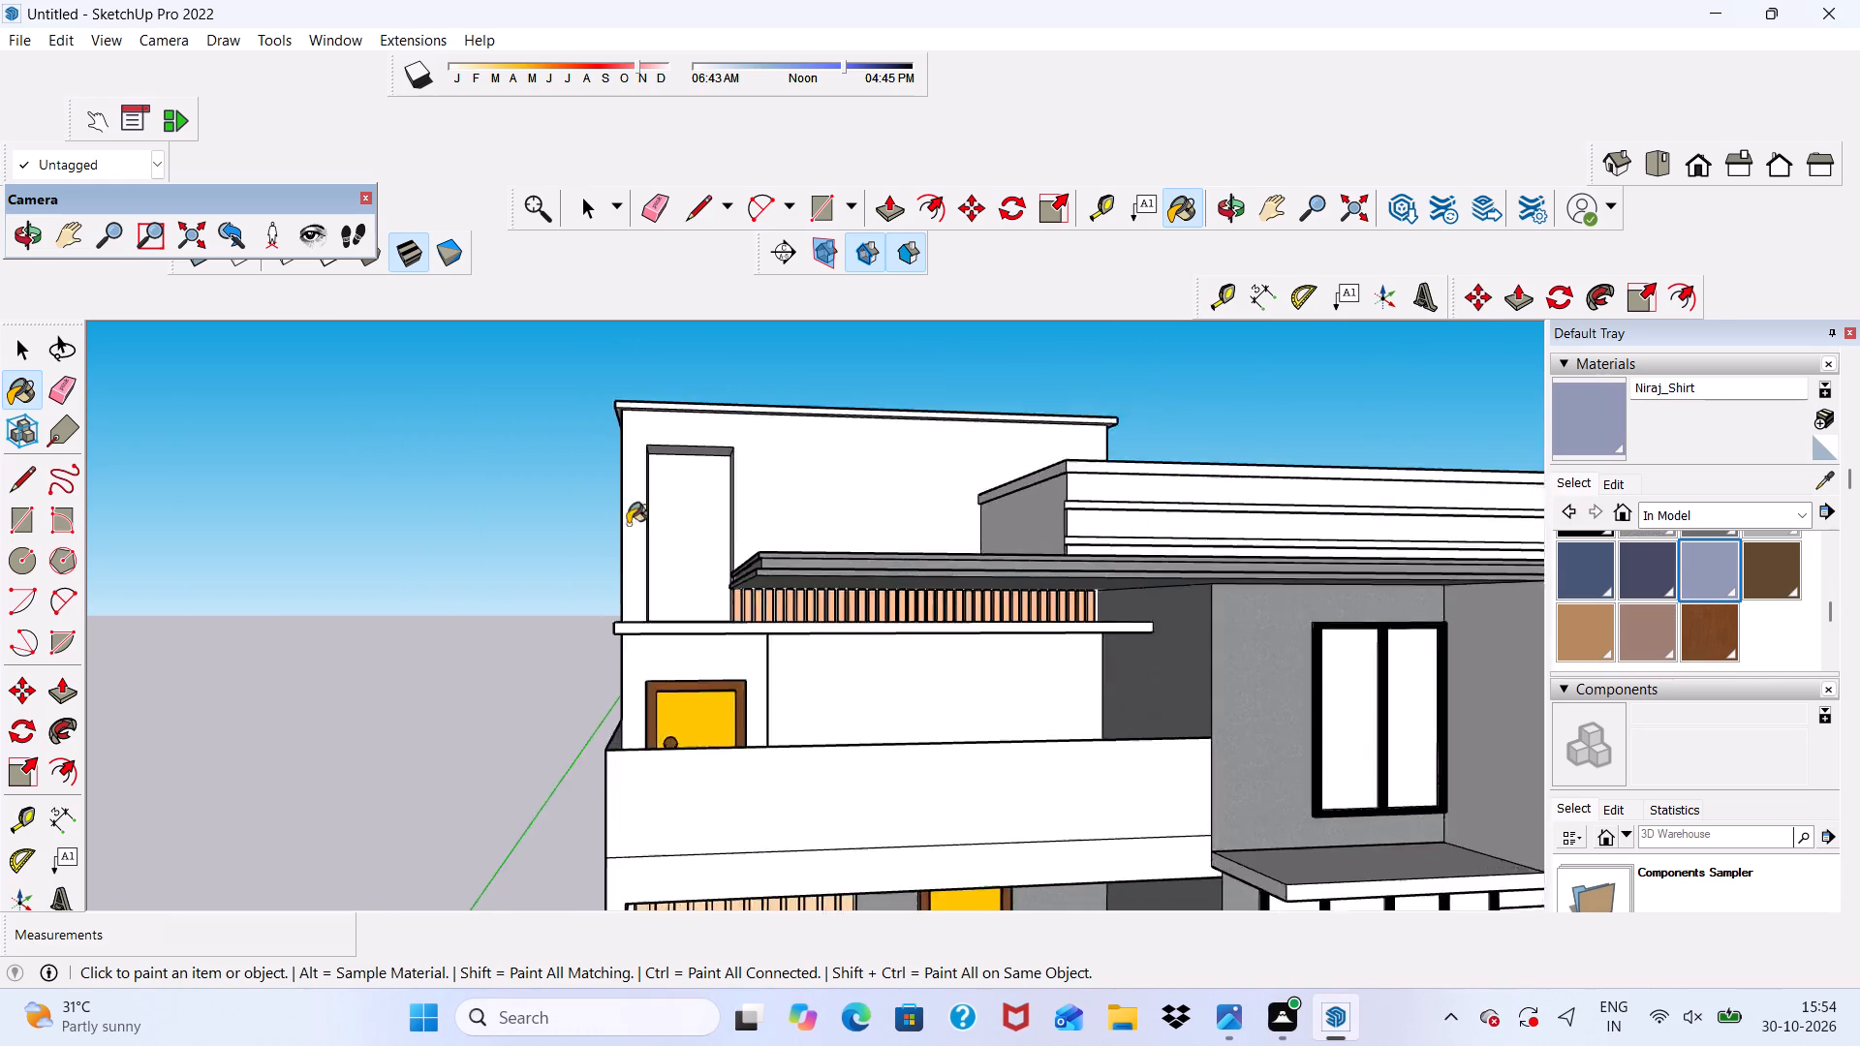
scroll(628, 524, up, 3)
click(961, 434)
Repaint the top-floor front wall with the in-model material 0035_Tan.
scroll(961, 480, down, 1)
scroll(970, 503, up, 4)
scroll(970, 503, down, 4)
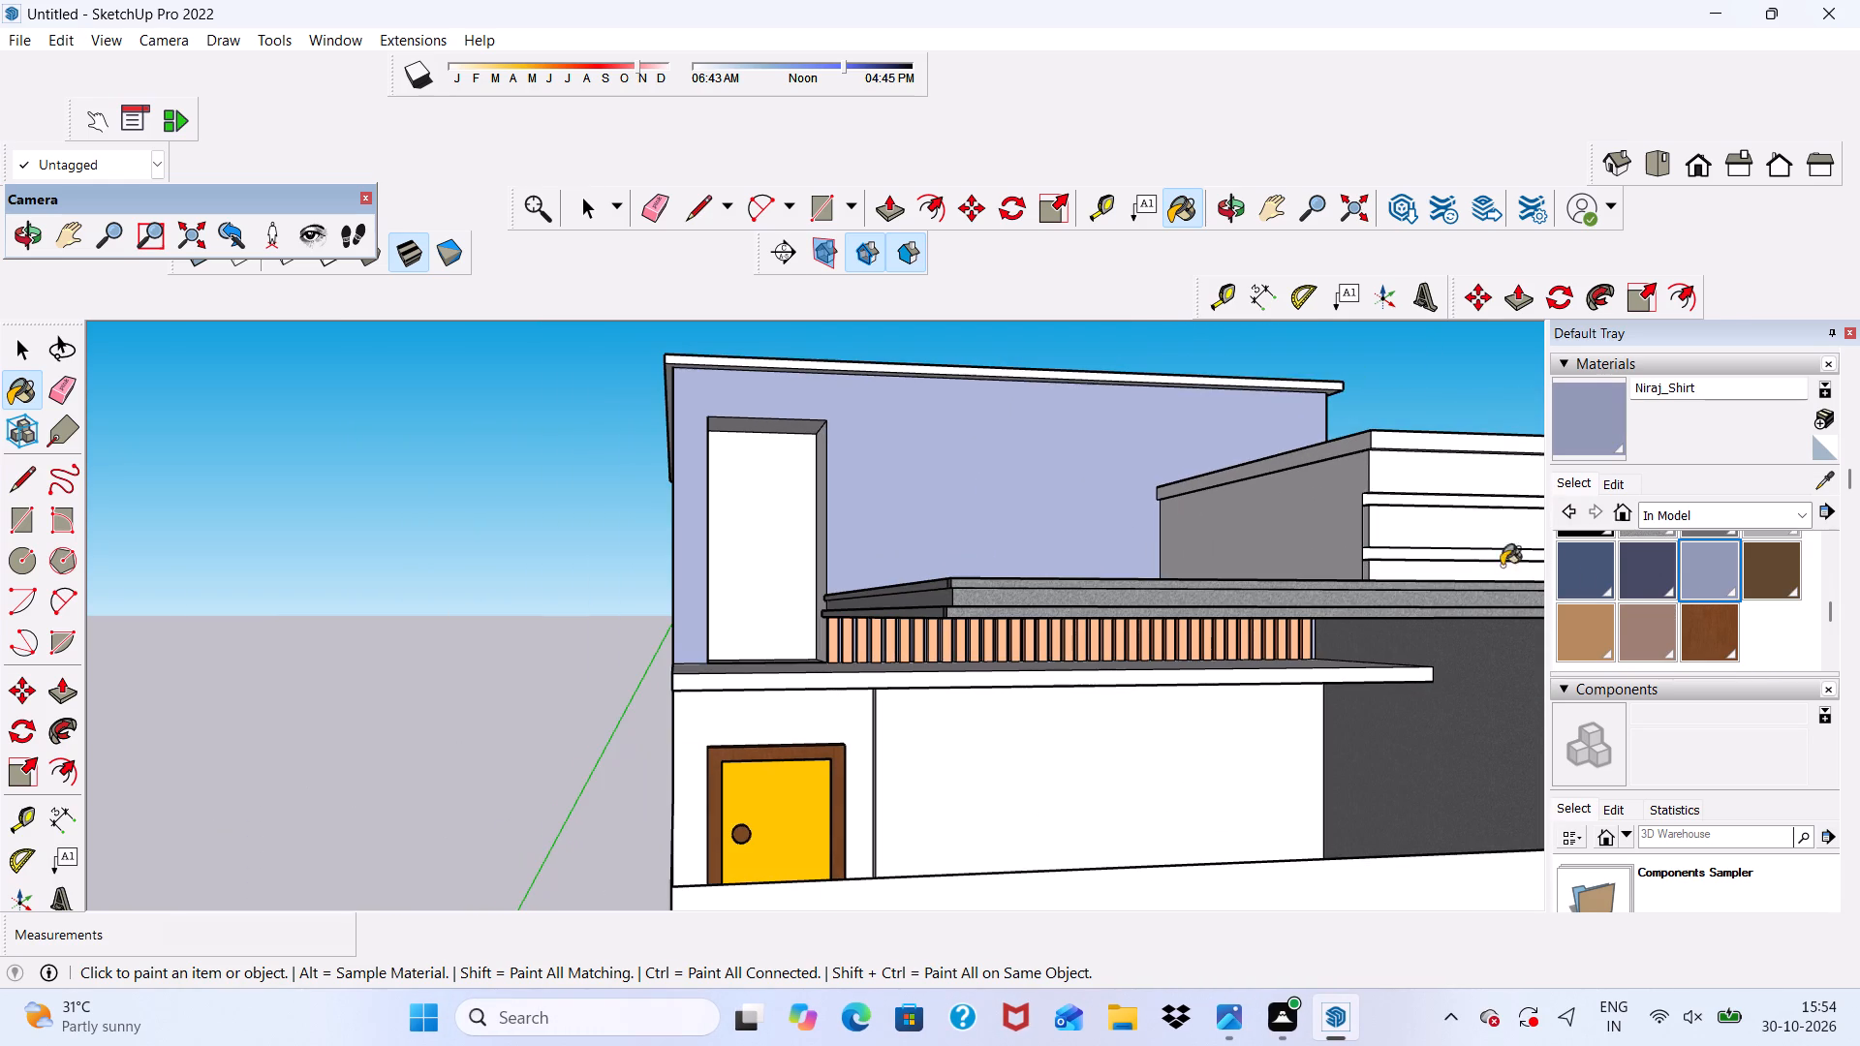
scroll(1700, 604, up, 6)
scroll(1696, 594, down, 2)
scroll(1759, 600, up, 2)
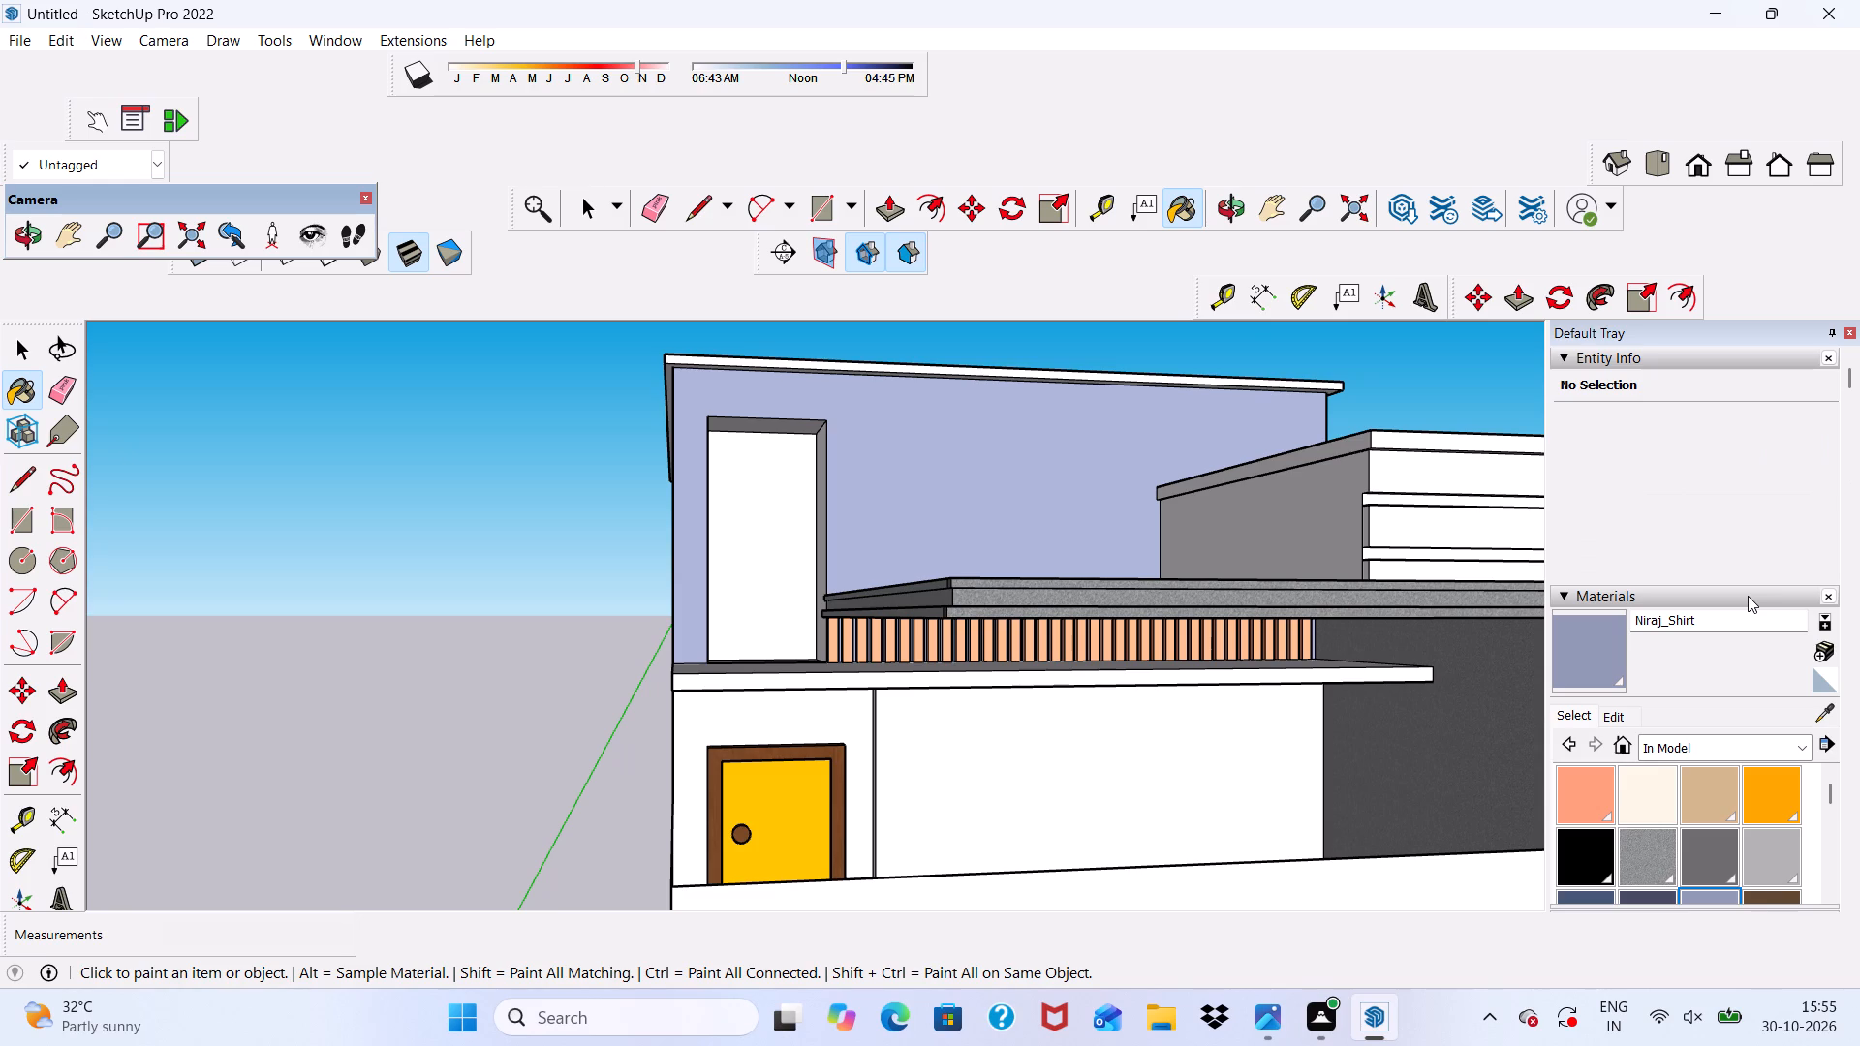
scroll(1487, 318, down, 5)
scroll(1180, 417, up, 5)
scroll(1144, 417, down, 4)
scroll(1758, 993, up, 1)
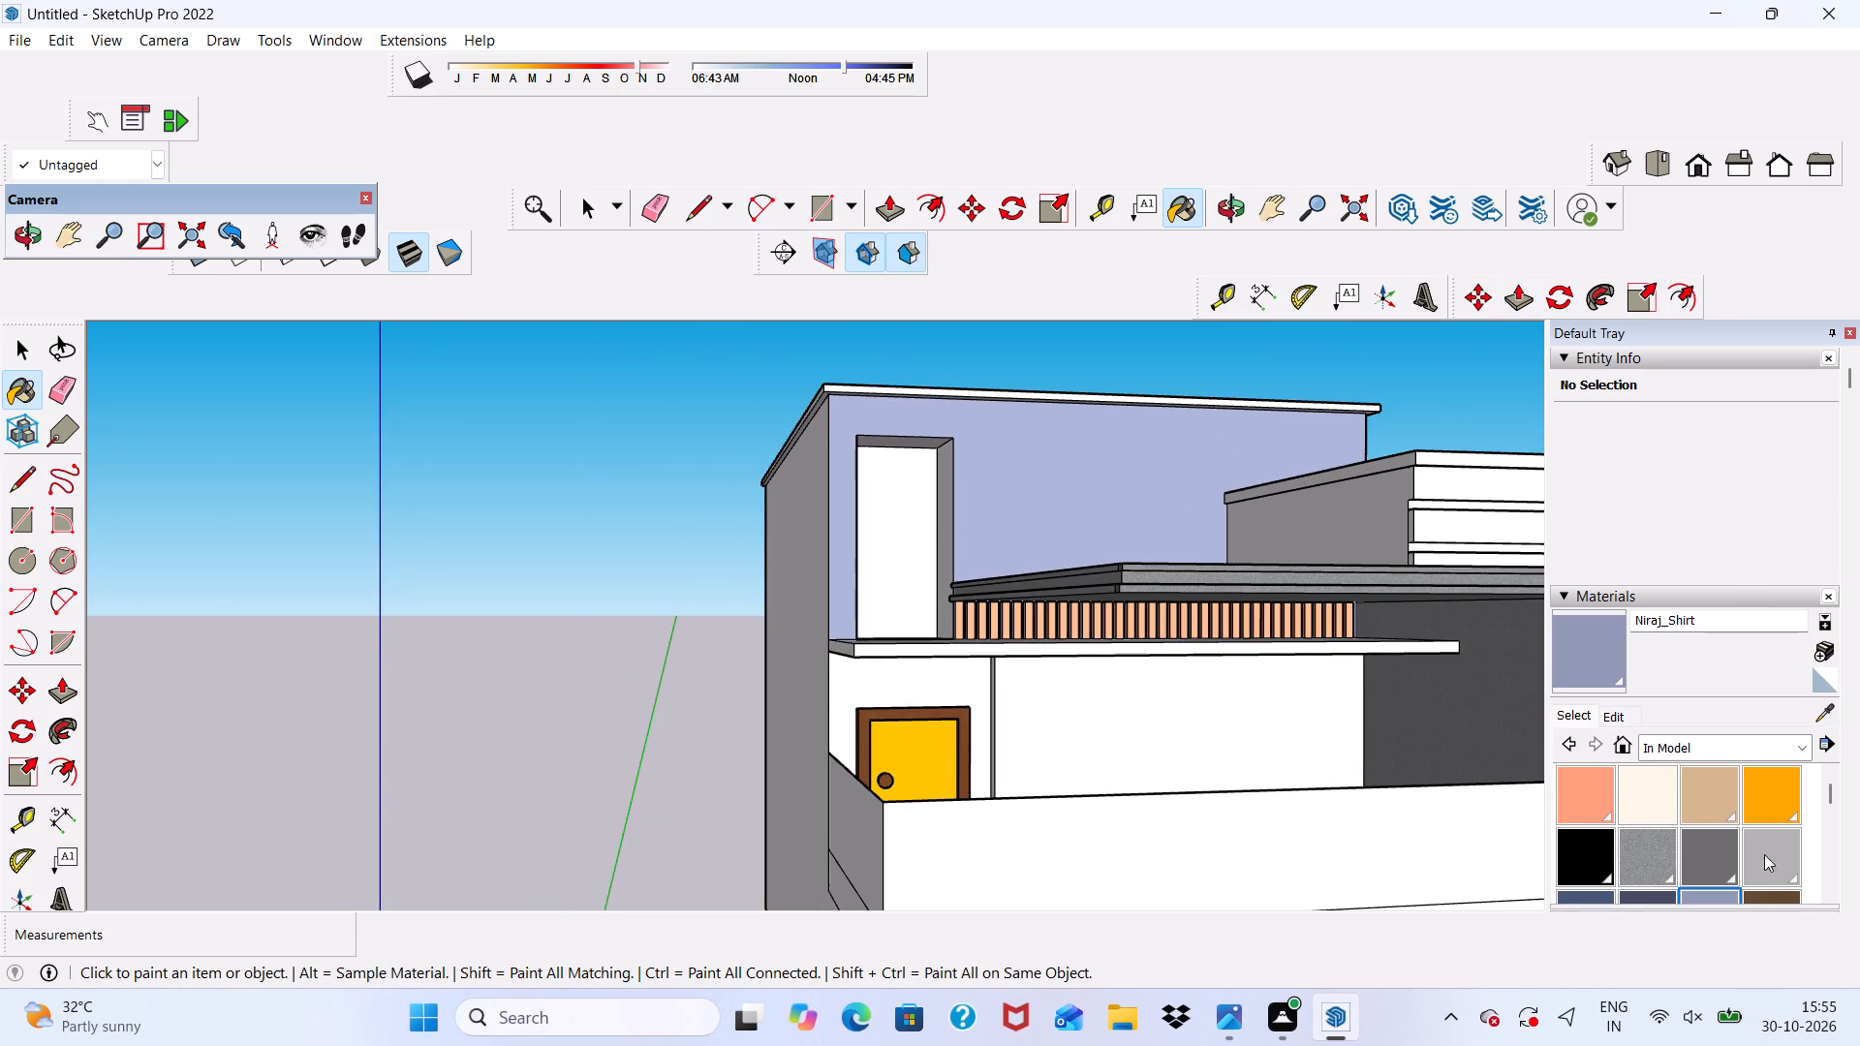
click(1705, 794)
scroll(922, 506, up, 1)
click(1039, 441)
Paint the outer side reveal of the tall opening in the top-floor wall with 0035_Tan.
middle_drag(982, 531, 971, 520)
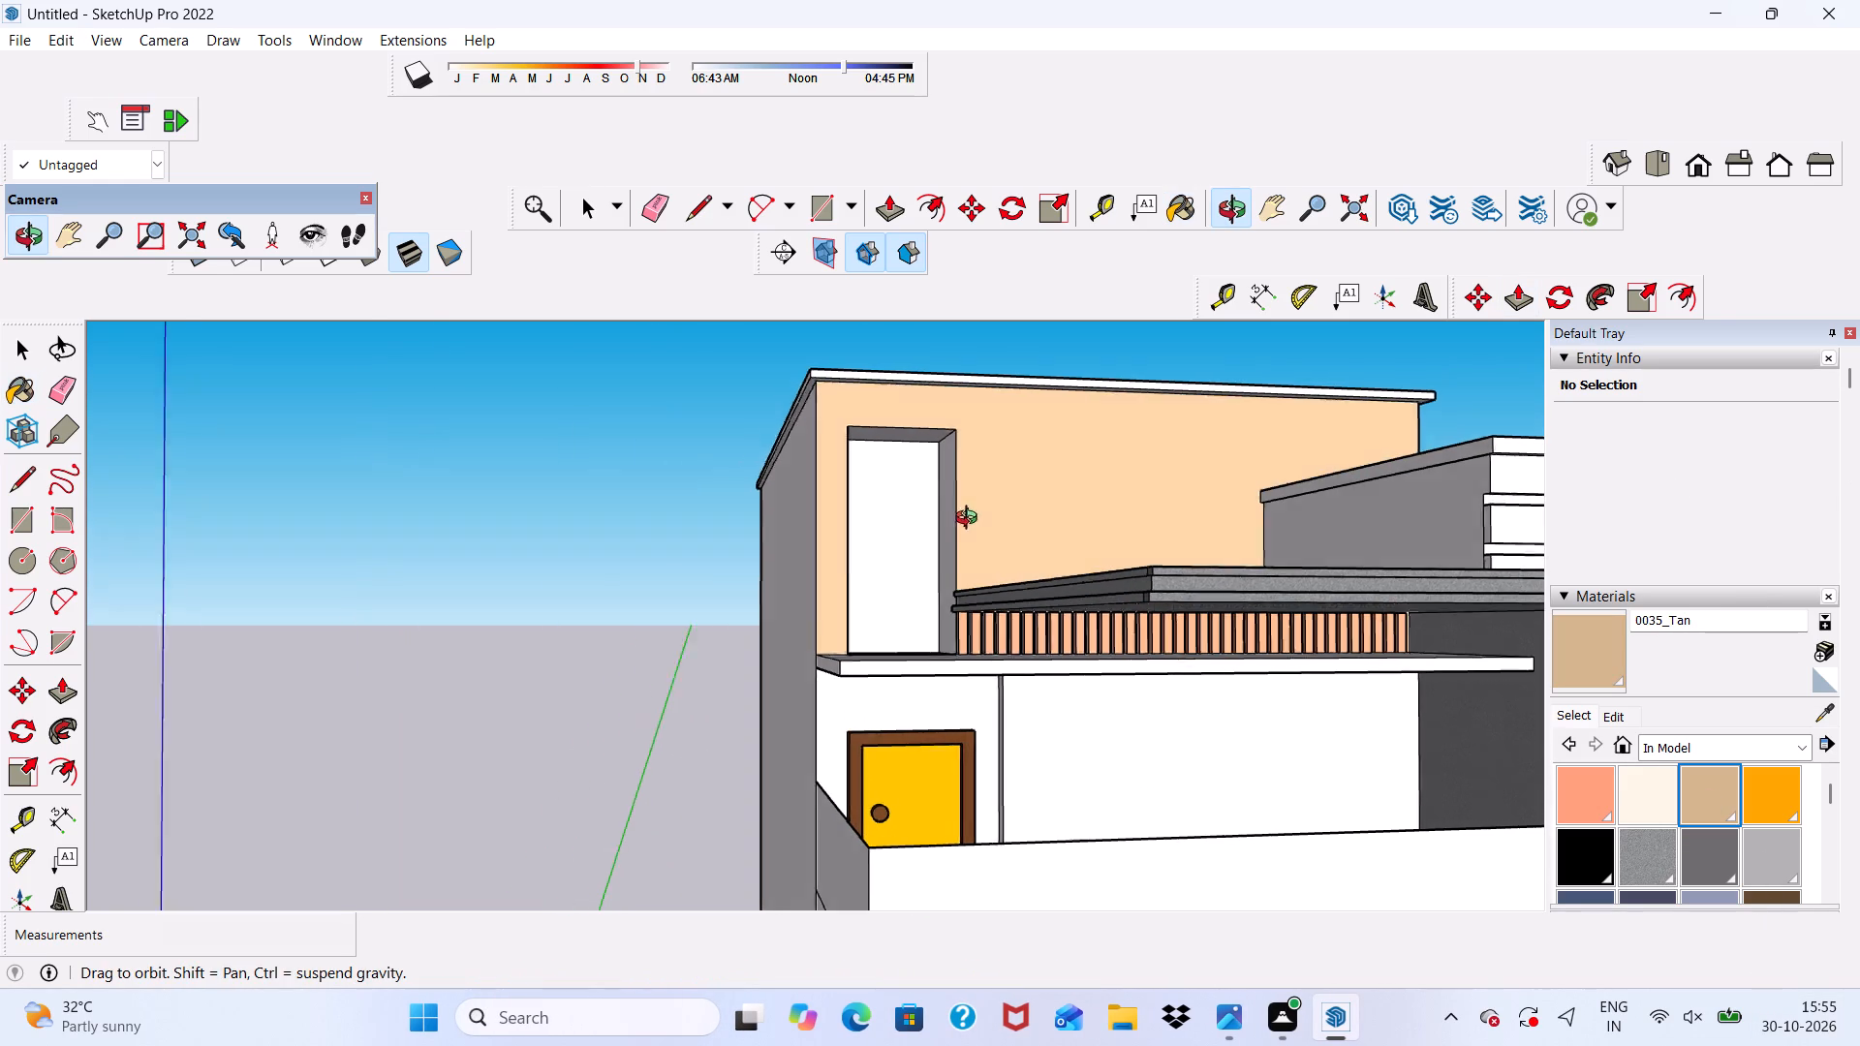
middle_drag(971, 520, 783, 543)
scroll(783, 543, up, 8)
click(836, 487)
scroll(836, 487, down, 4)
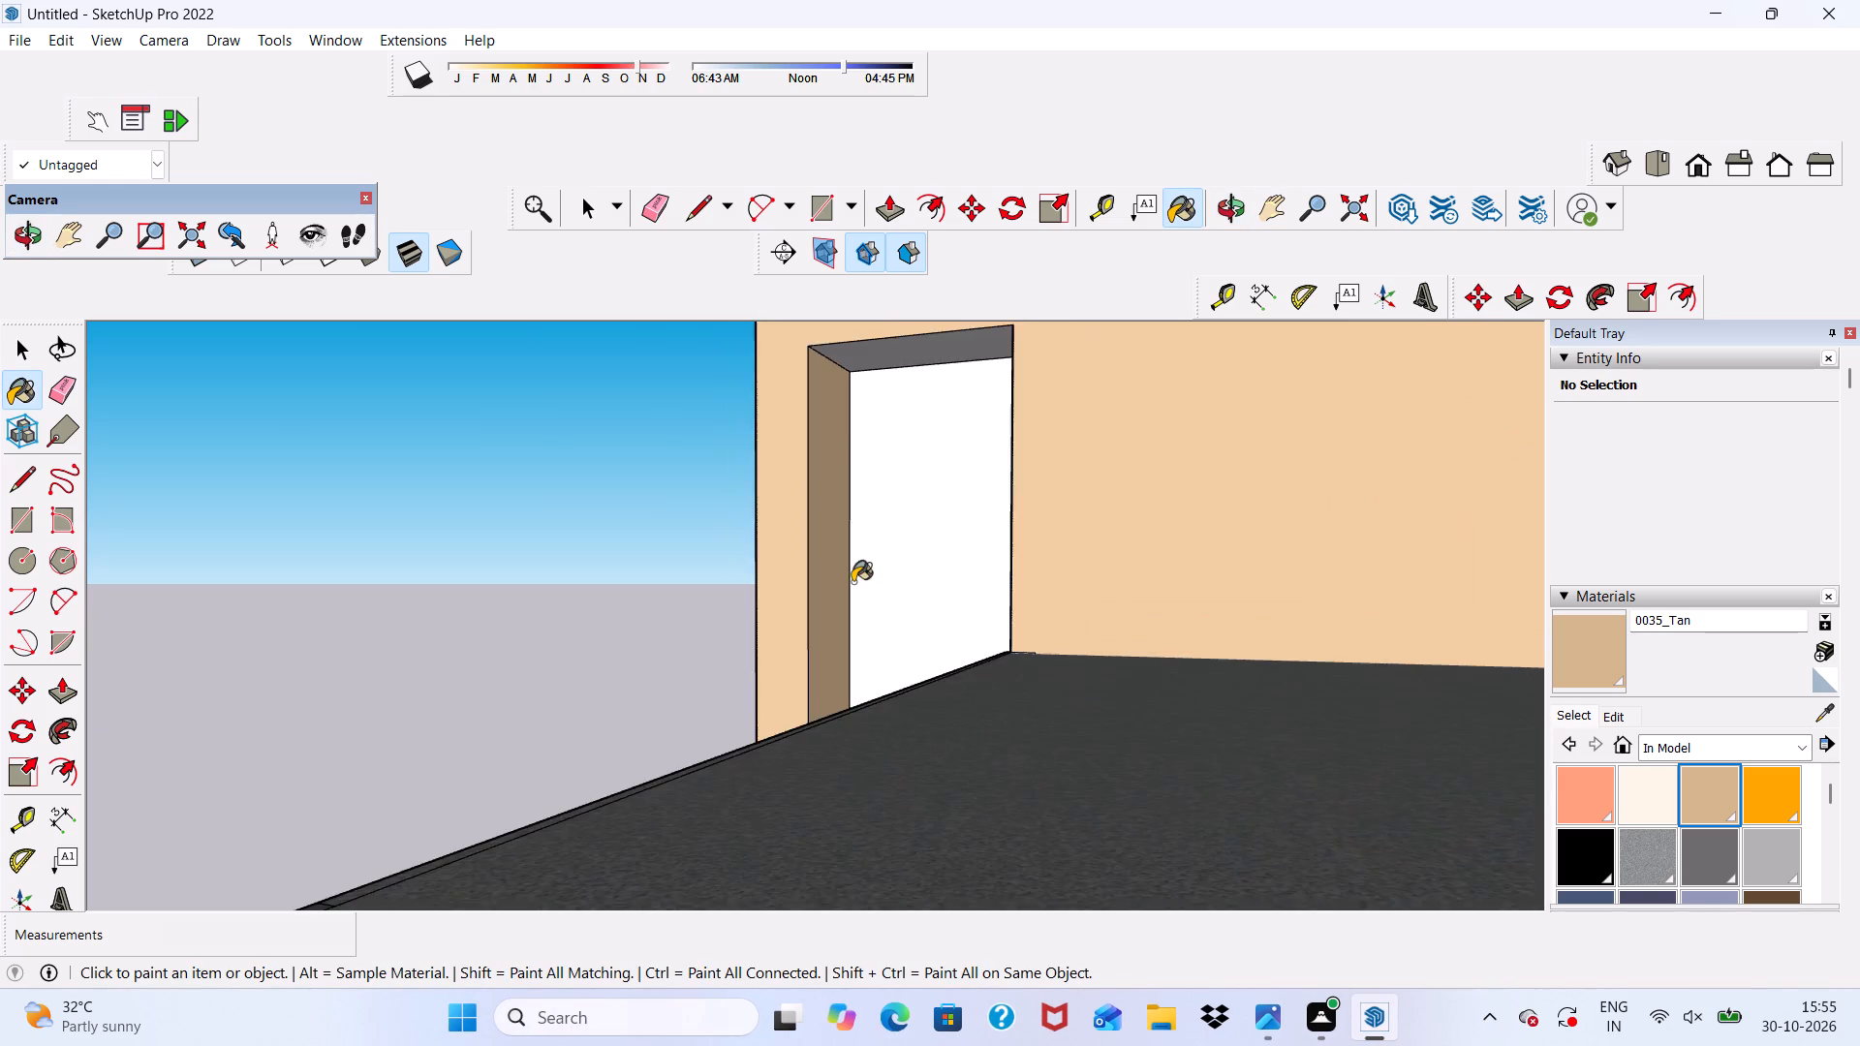
Repaint the top-floor front wall with the in-model material Niraj_Skin.
middle_drag(860, 580, 991, 590)
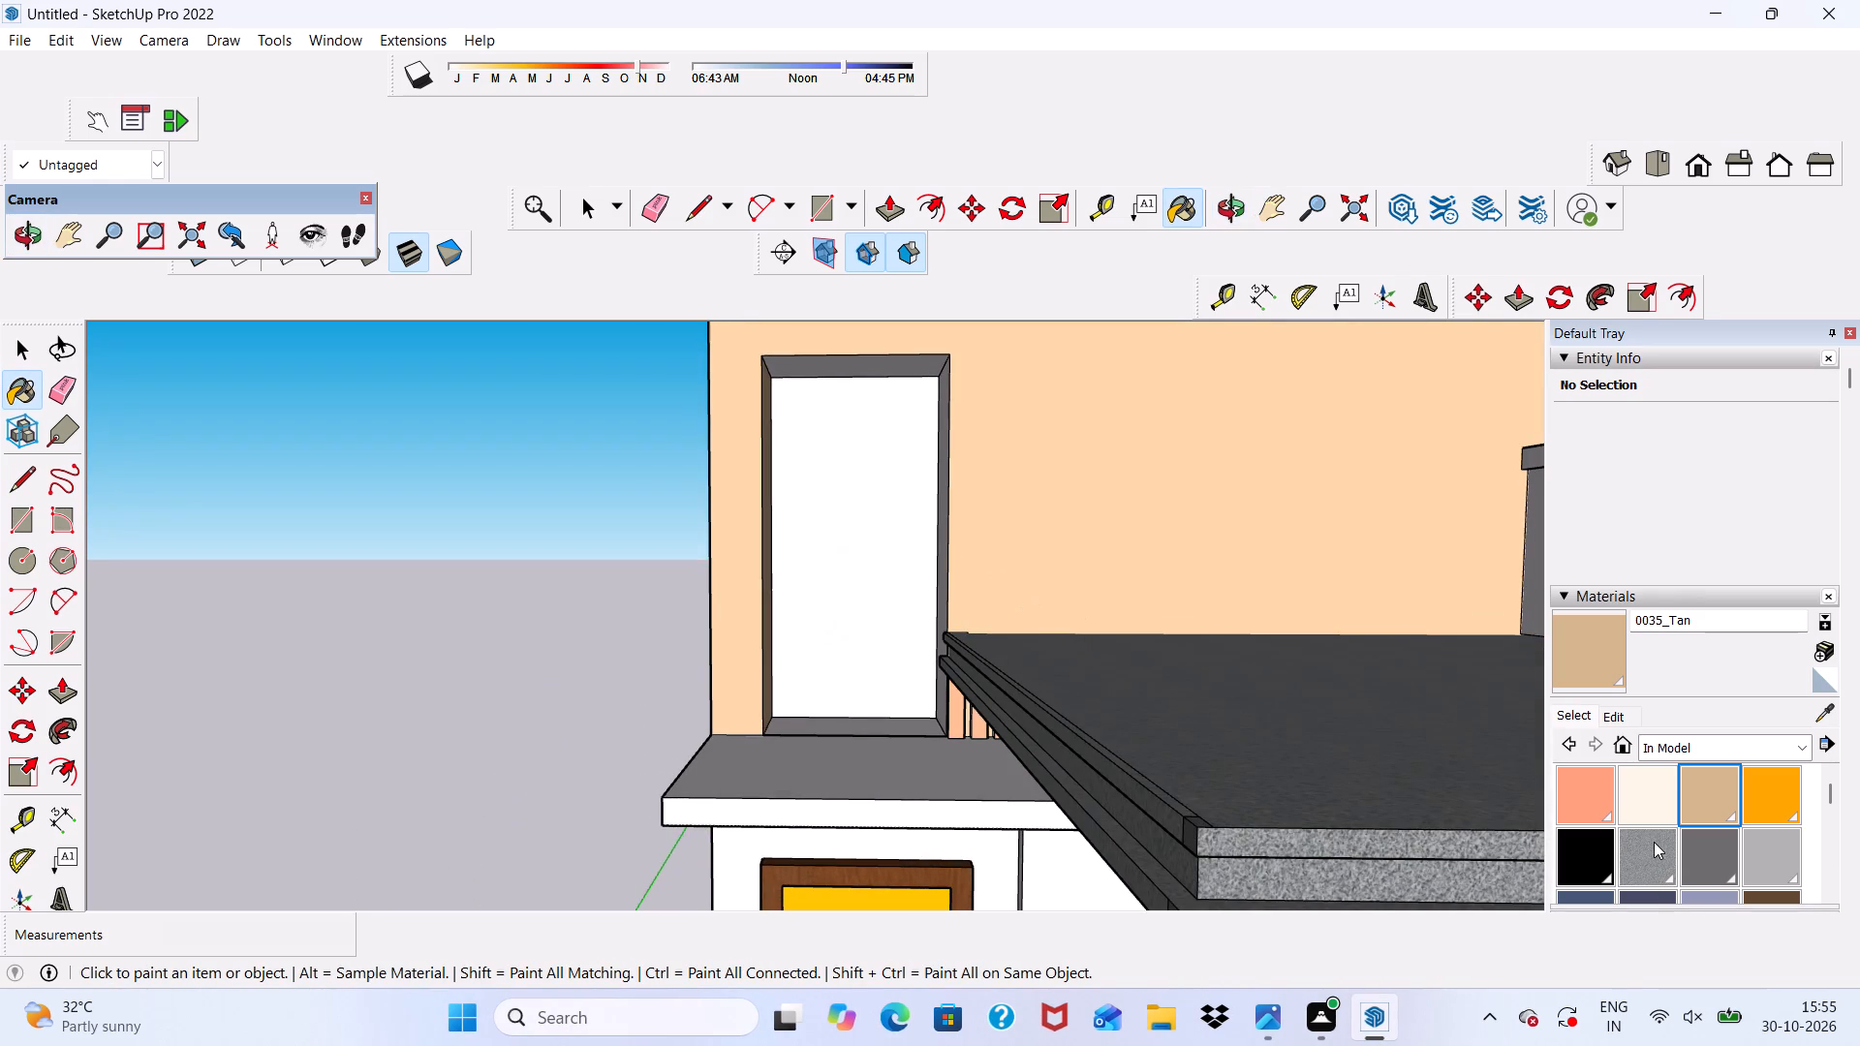
scroll(1654, 842, down, 1)
click(1641, 864)
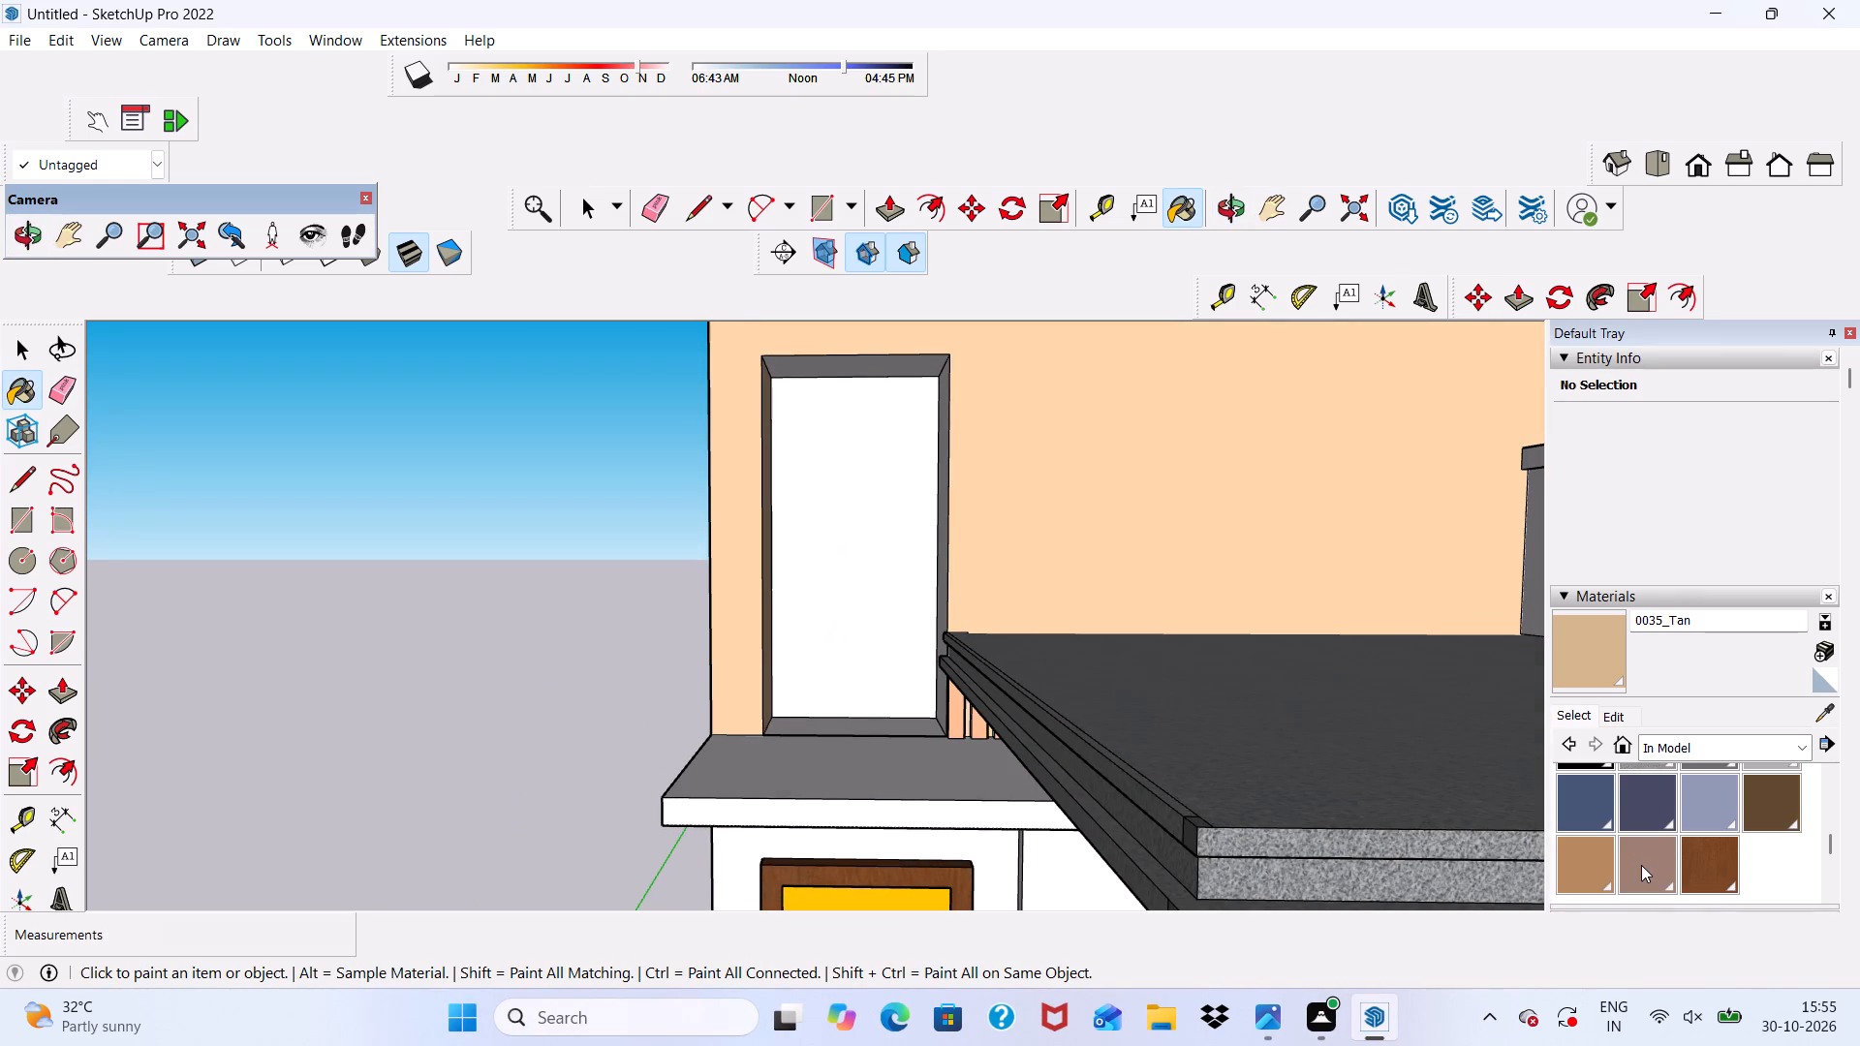
click(1079, 434)
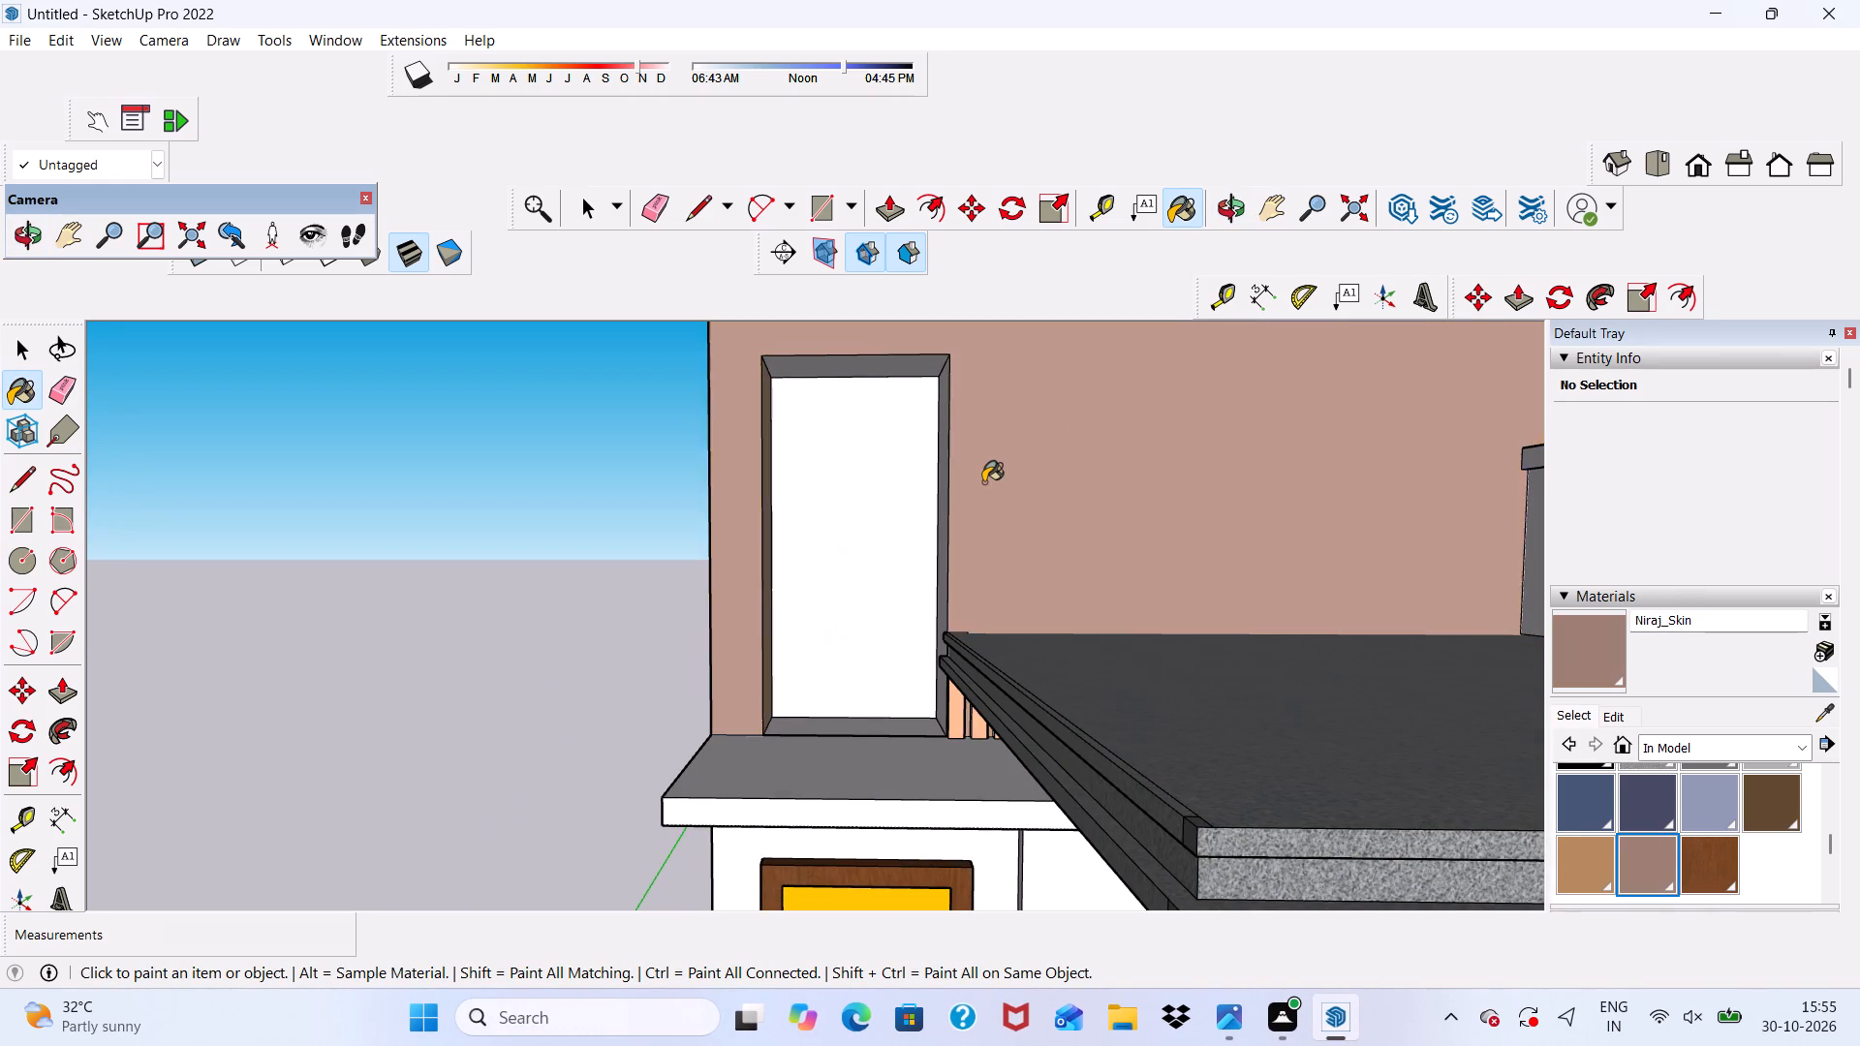
Paint both side reveals and the sill of the tall top-floor opening with Niraj_Skin.
scroll(983, 482, up, 4)
scroll(956, 482, down, 4)
middle_drag(682, 555, 527, 620)
scroll(697, 564, up, 4)
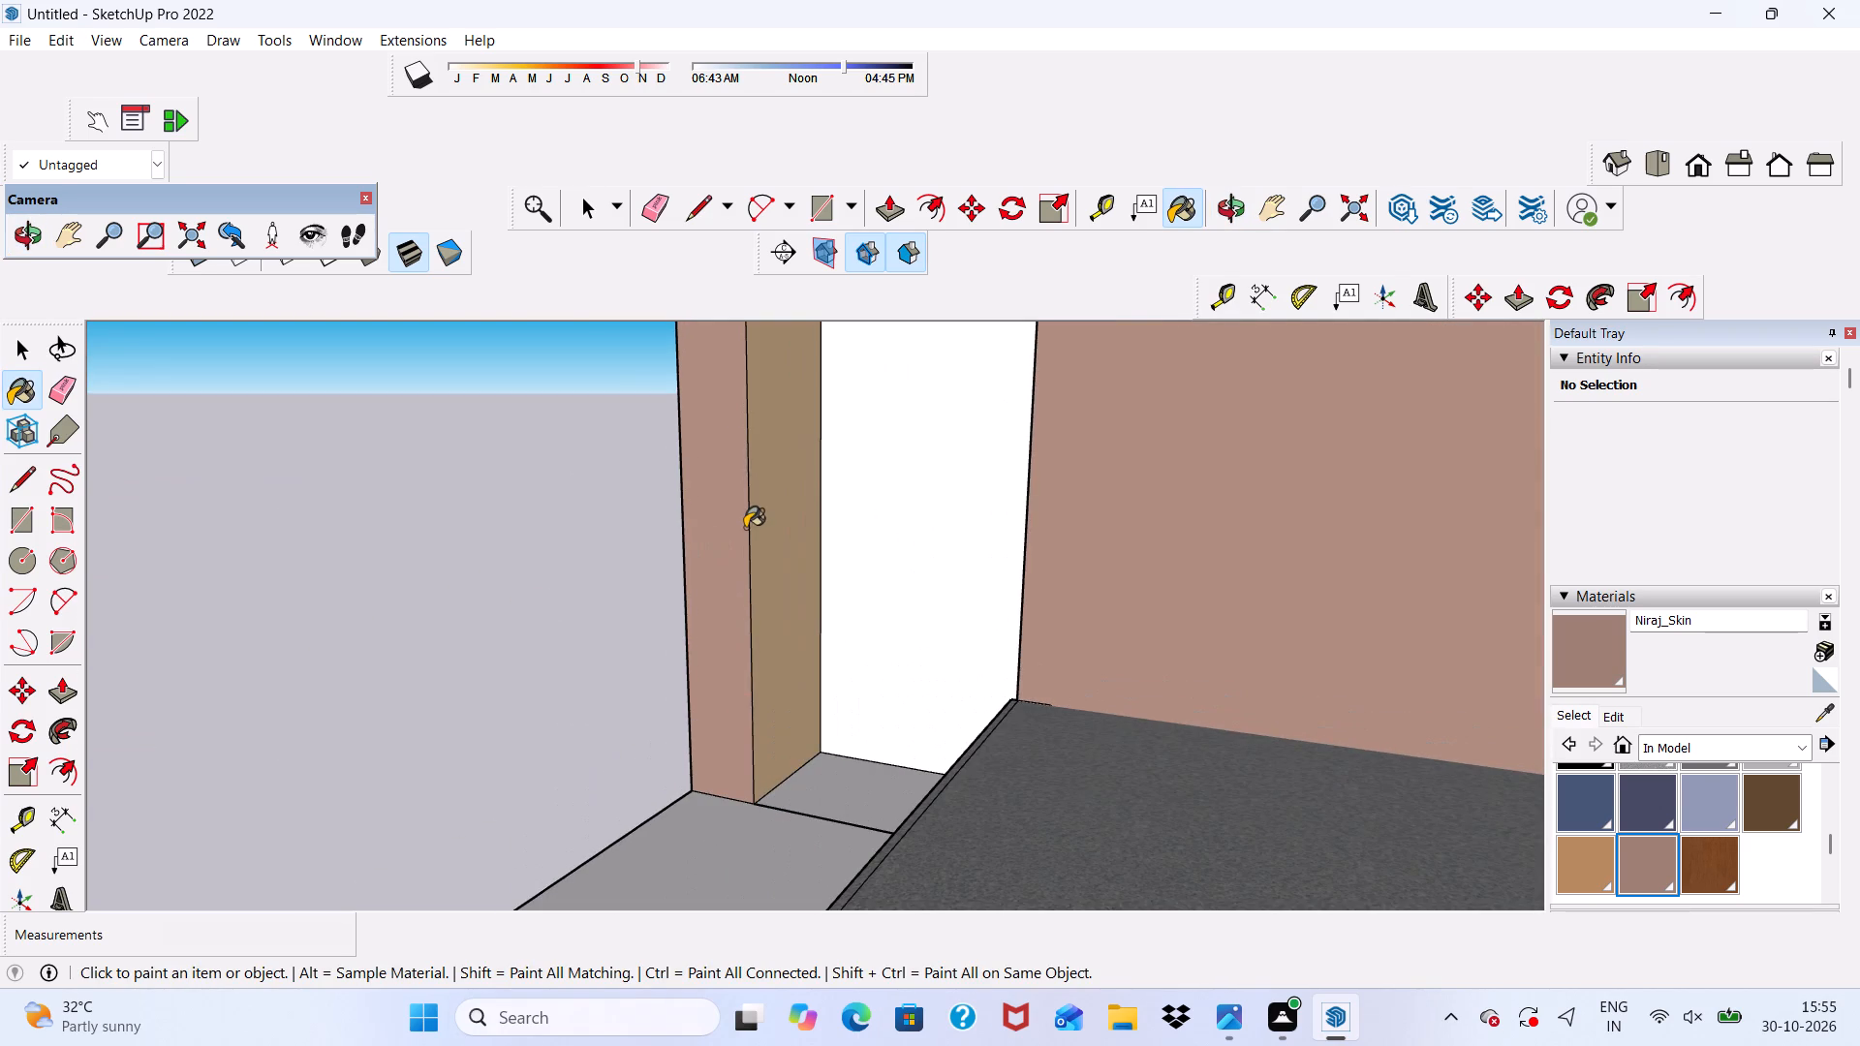
click(745, 528)
scroll(771, 543, up, 3)
click(771, 543)
scroll(746, 582, down, 4)
middle_drag(759, 681, 983, 641)
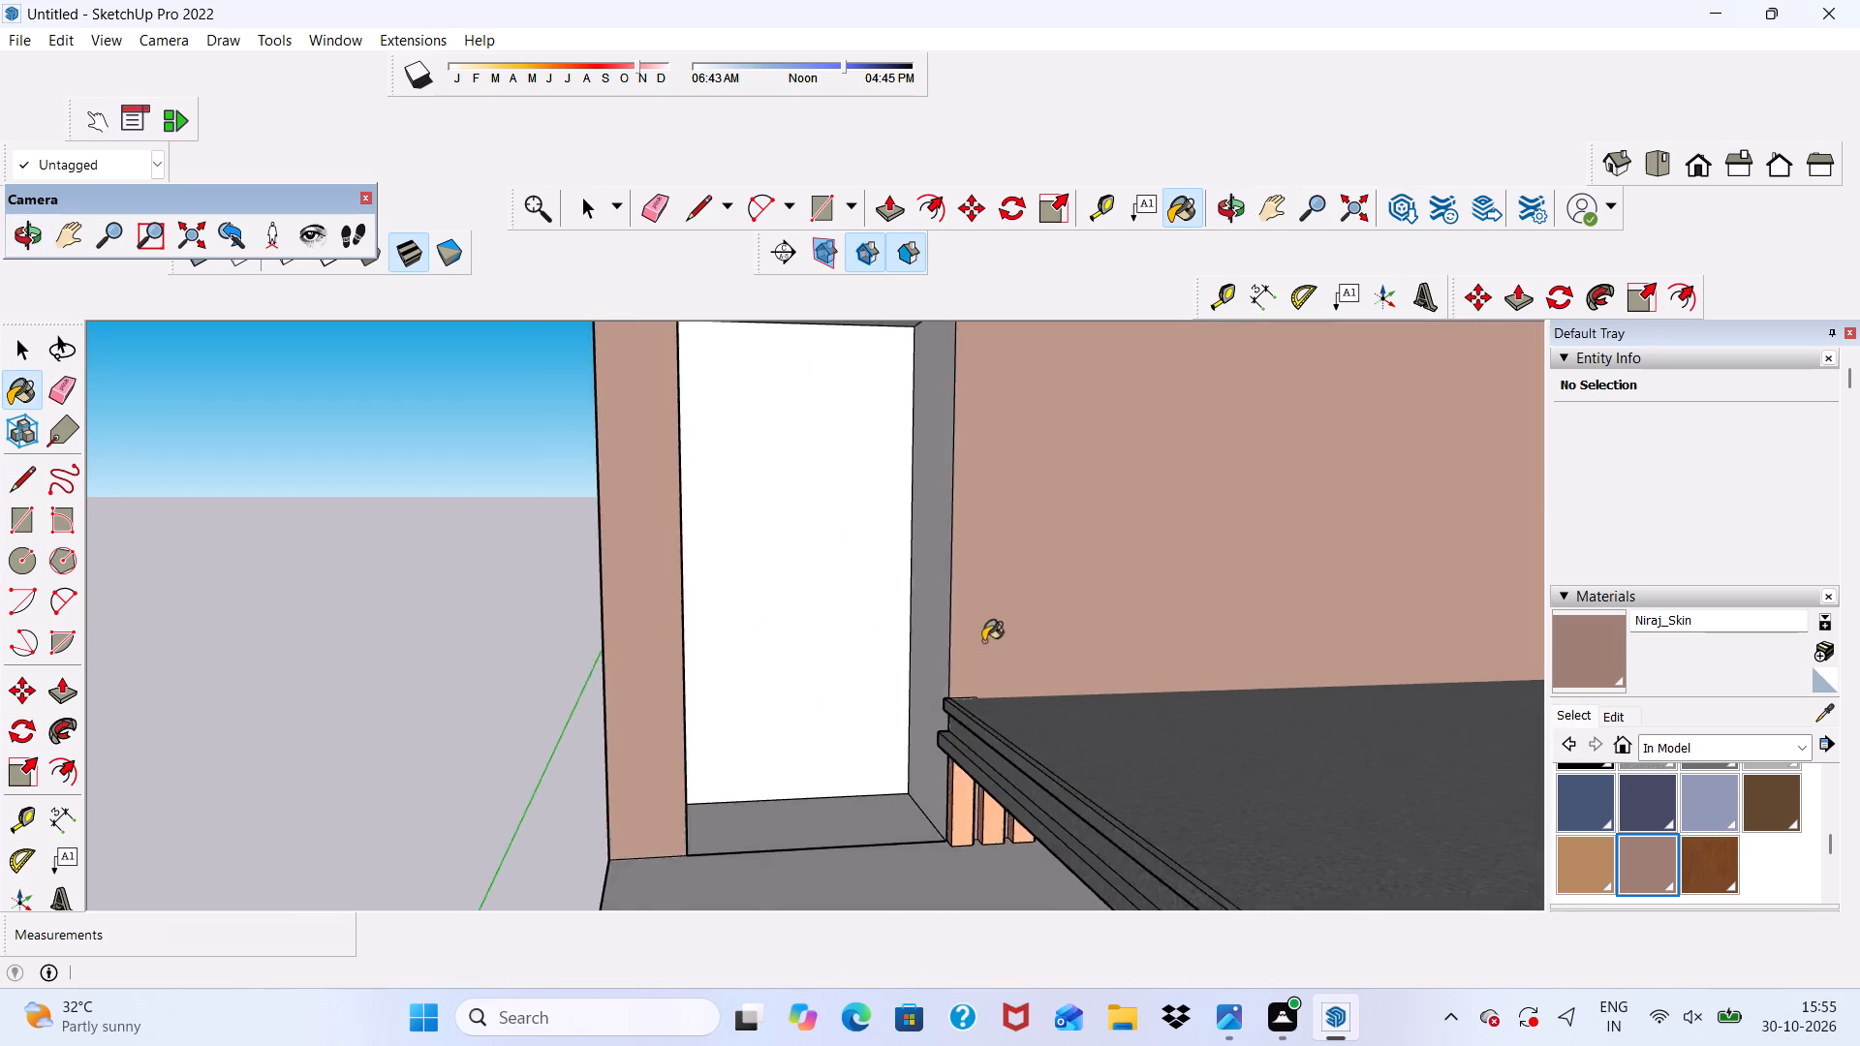
scroll(983, 641, up, 2)
click(942, 633)
scroll(768, 881, up, 2)
click(768, 881)
scroll(768, 881, down, 4)
middle_drag(769, 921, 769, 872)
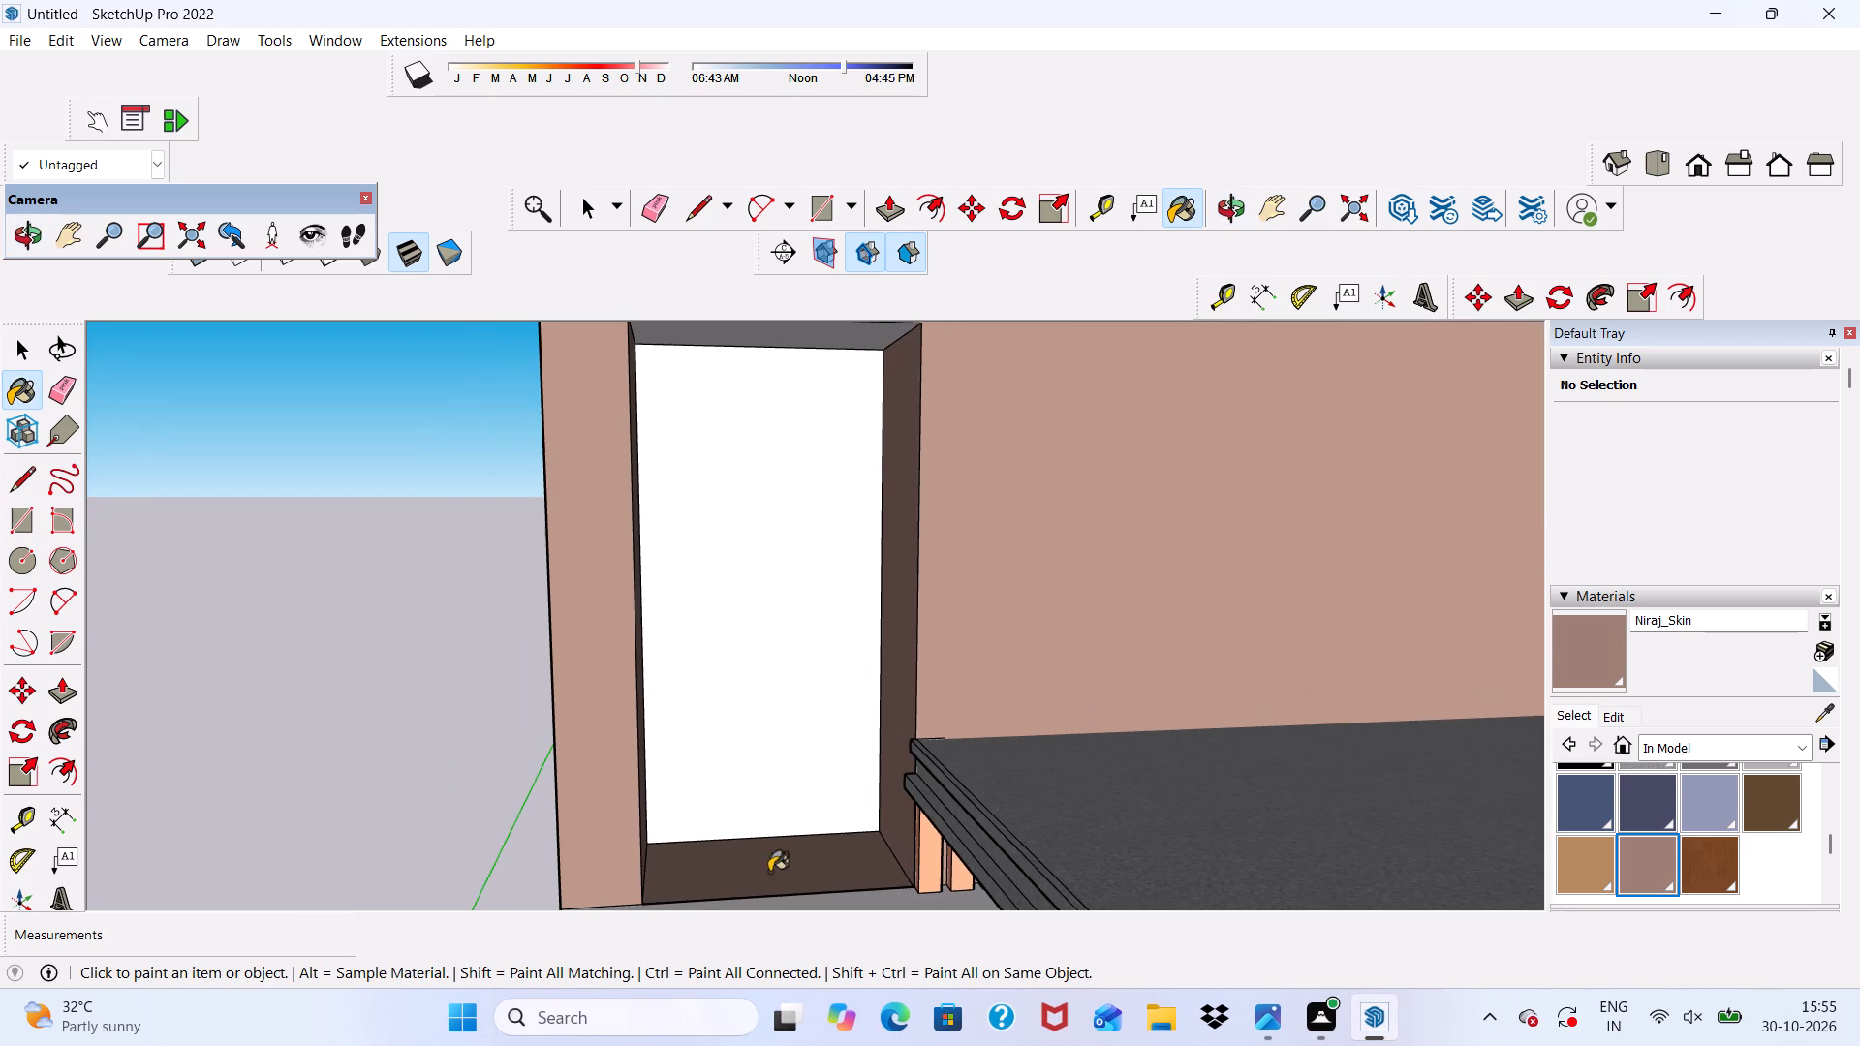
Paint the underside of the tall top-floor opening's head with Niraj_Skin.
middle_drag(769, 872, 731, 318)
scroll(731, 318, up, 1)
scroll(728, 436, down, 5)
middle_drag(765, 446, 759, 400)
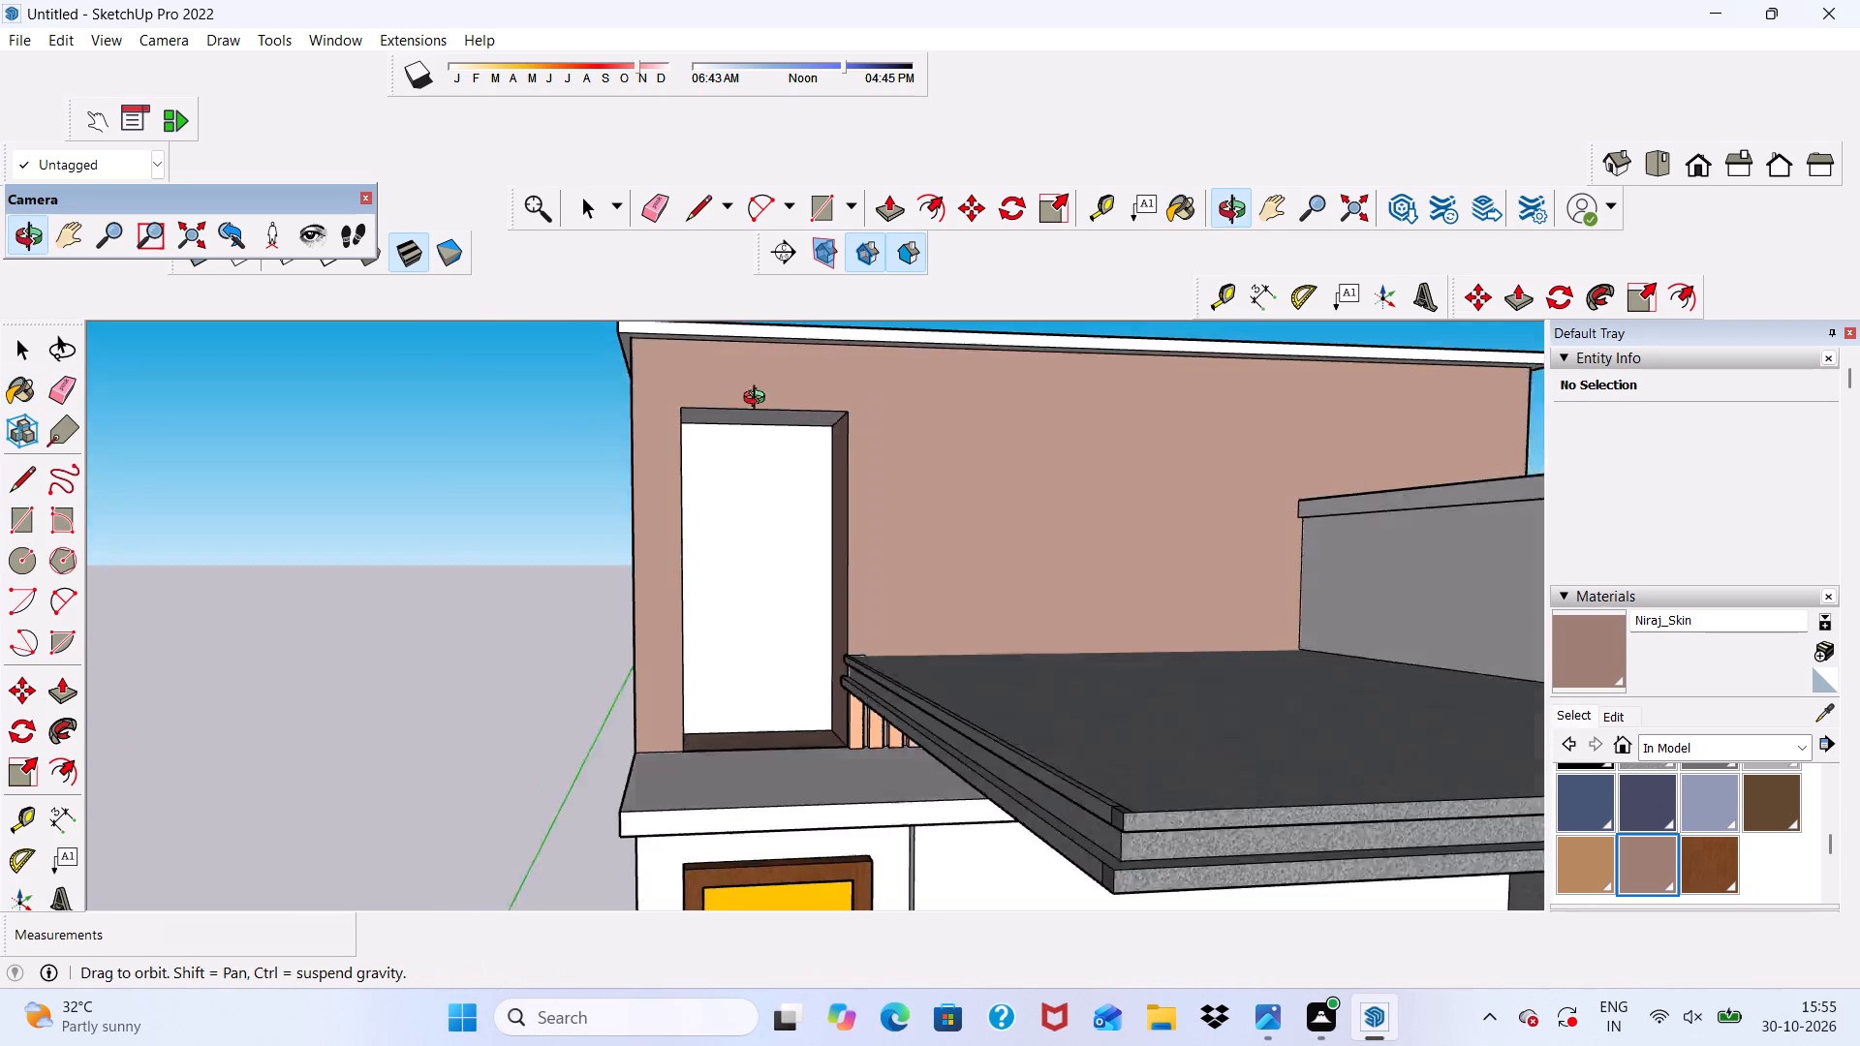
middle_drag(759, 400, 753, 357)
scroll(751, 371, up, 5)
click(728, 435)
scroll(728, 435, down, 11)
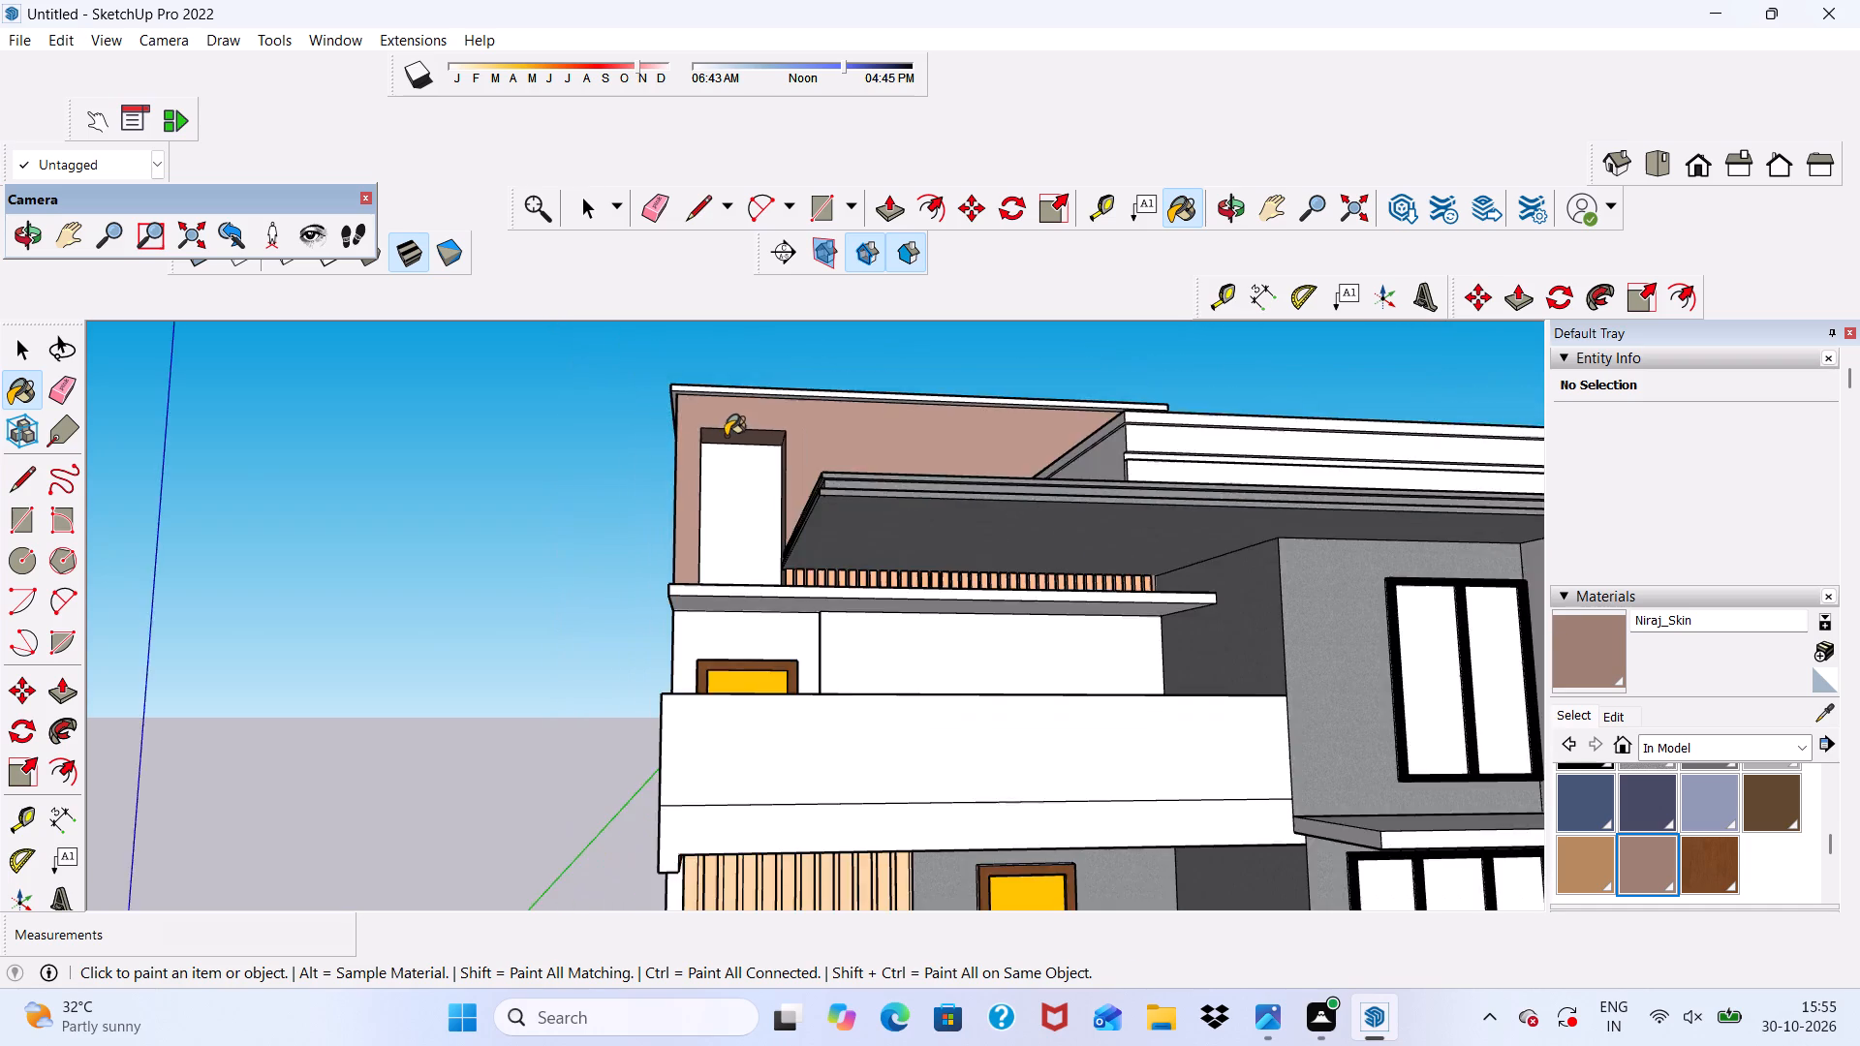
Paint the wall face around the balcony-level door with the in-model material Niraj_Shoe_Stitching.
scroll(726, 436, down, 6)
middle_drag(818, 598, 752, 683)
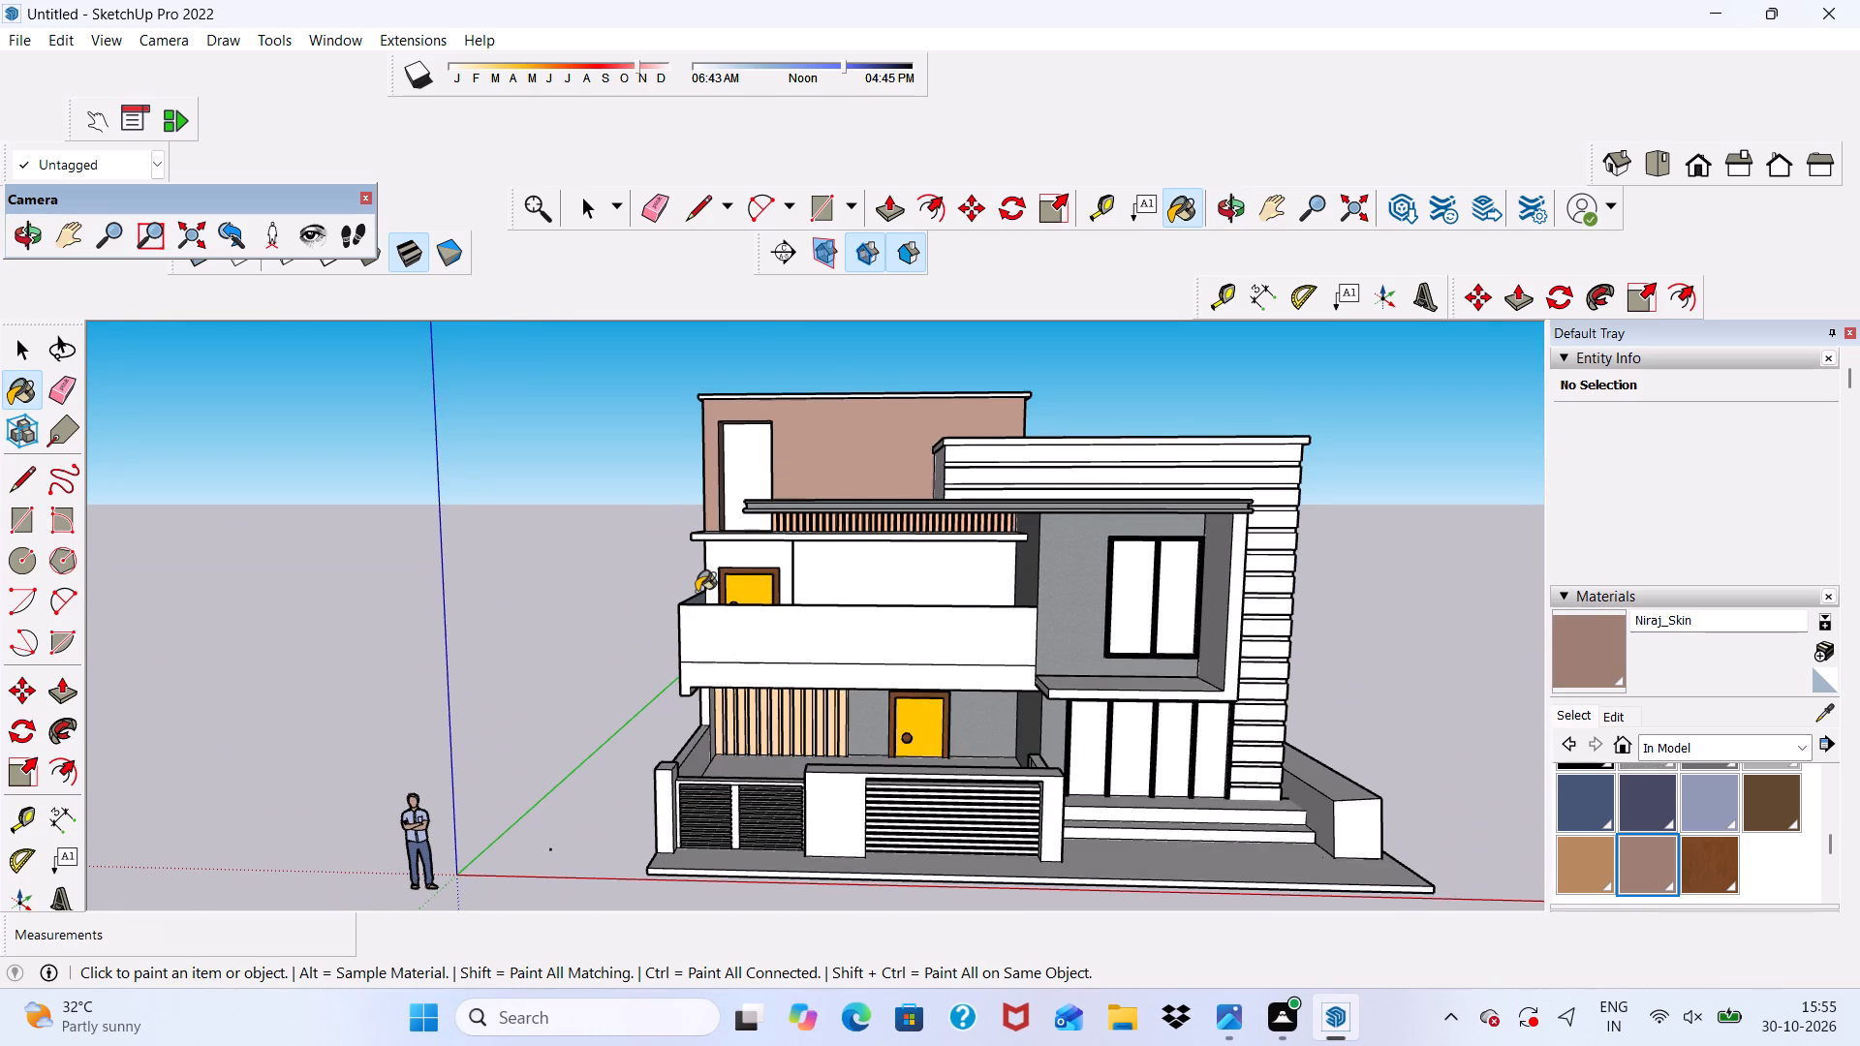
scroll(1770, 860, up, 1)
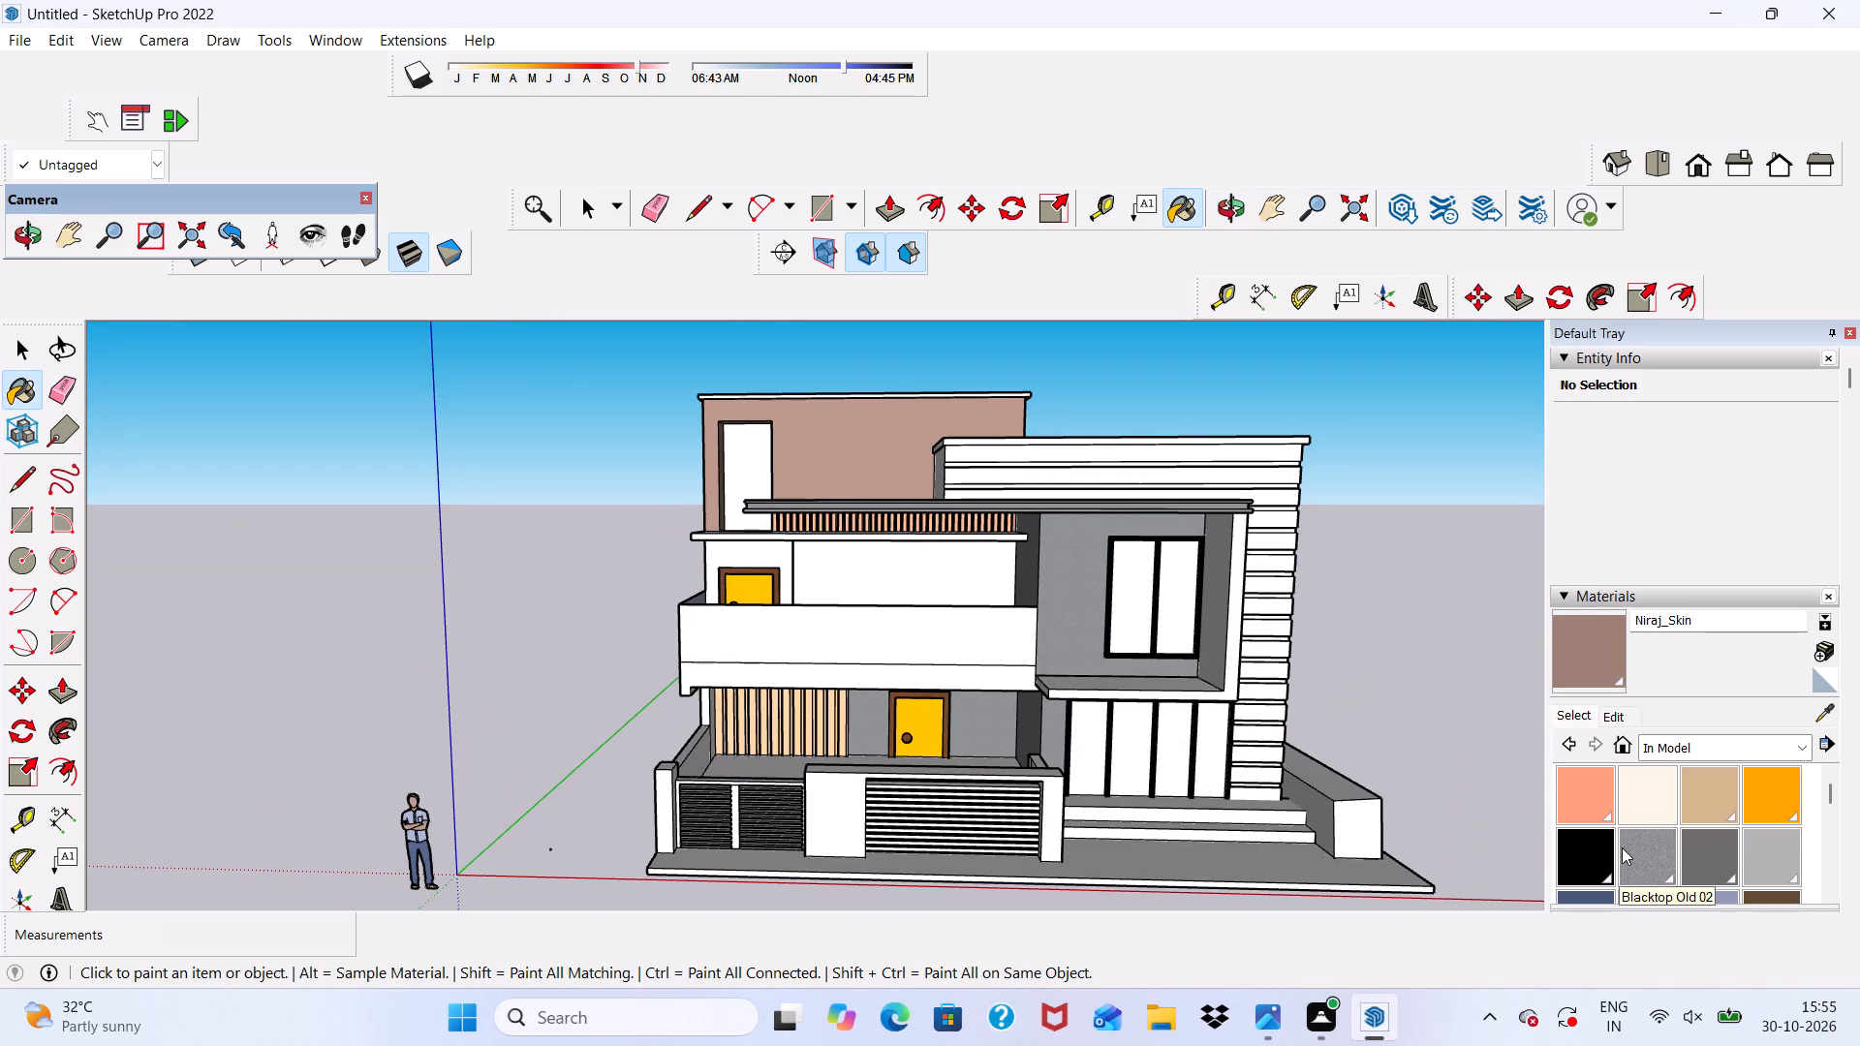
scroll(1622, 847, down, 1)
scroll(1629, 837, up, 1)
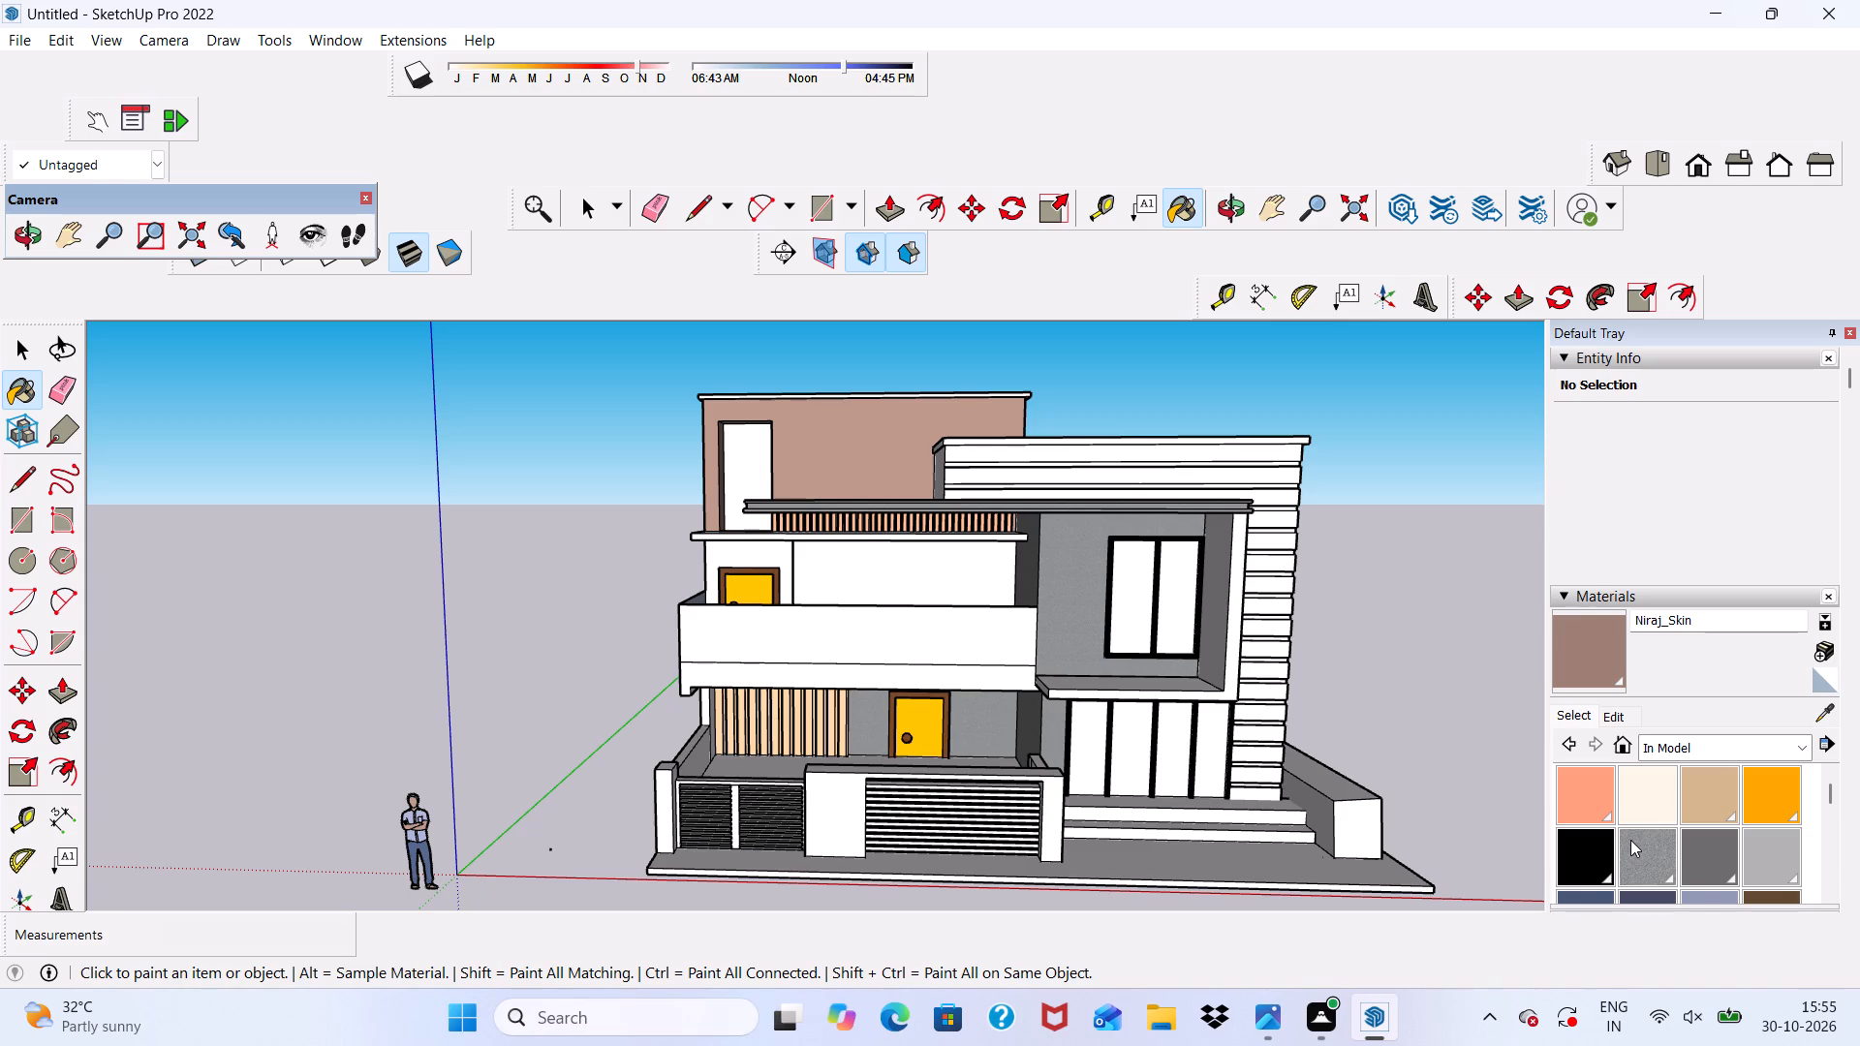
scroll(1630, 842, down, 1)
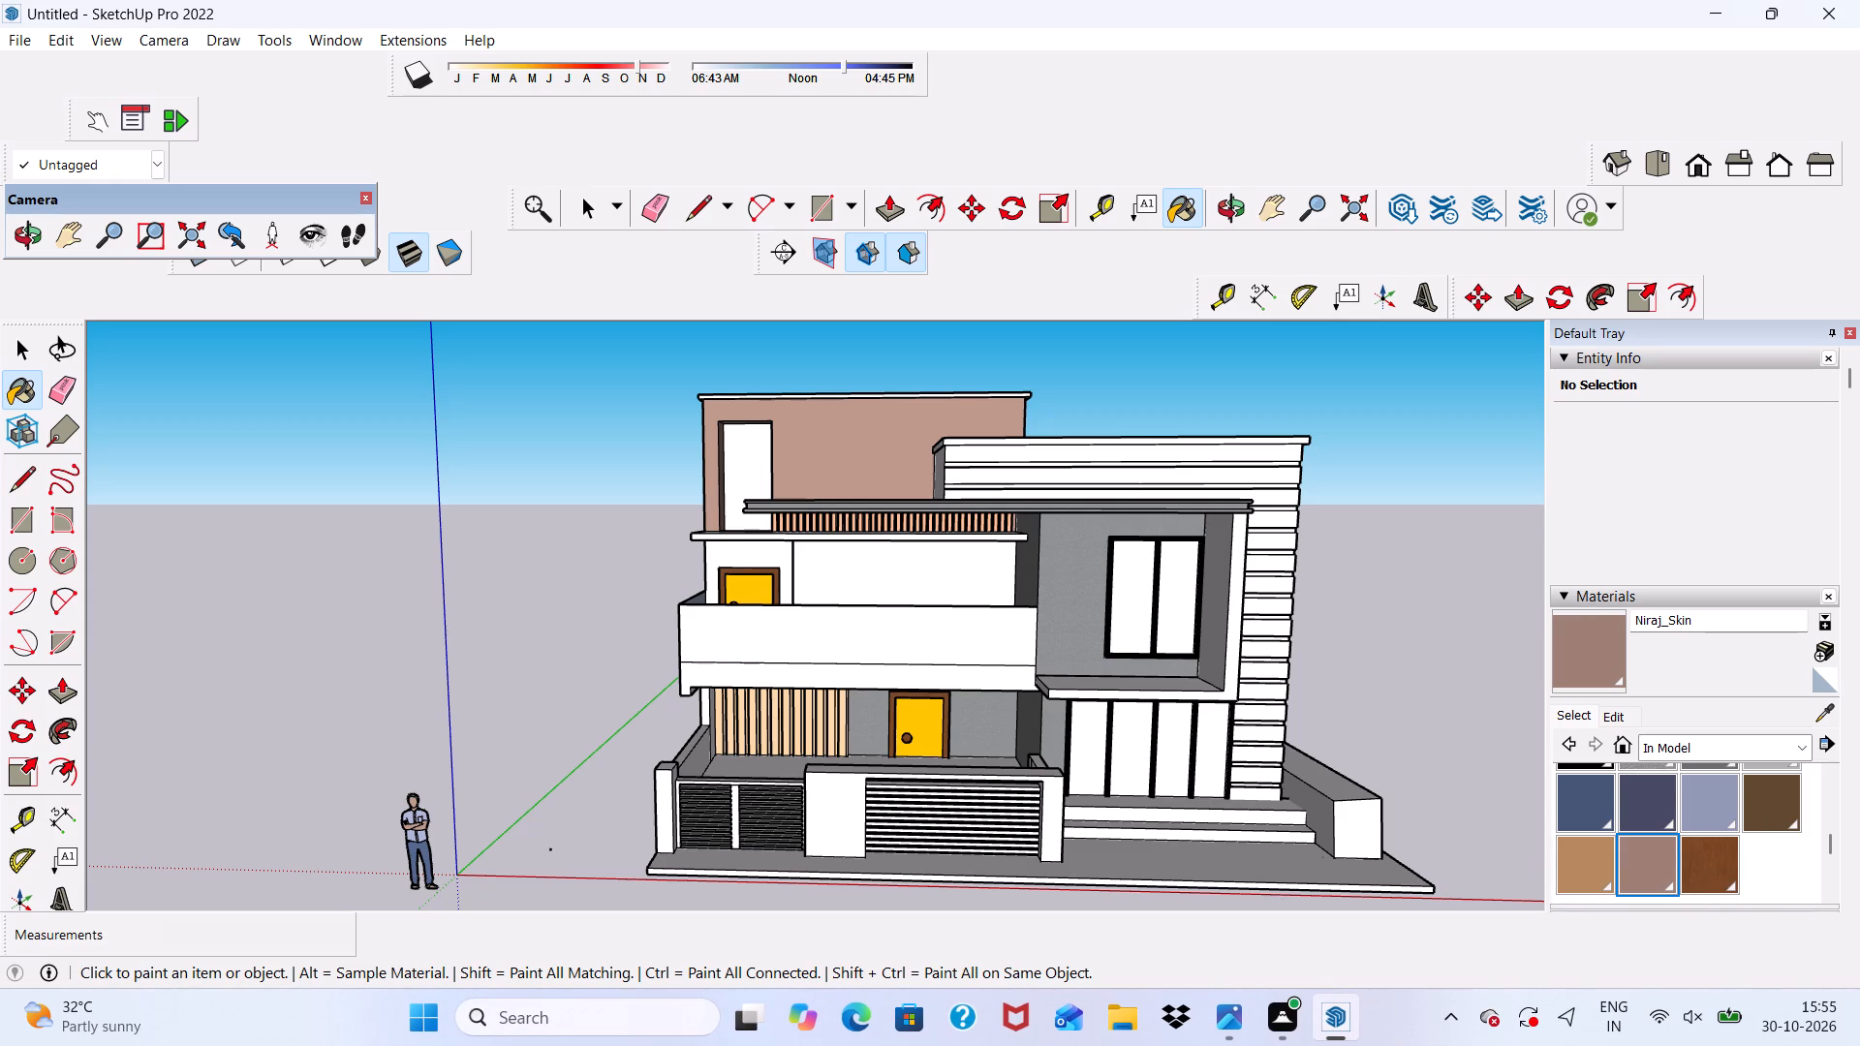
click(1578, 869)
scroll(650, 587, up, 9)
click(785, 528)
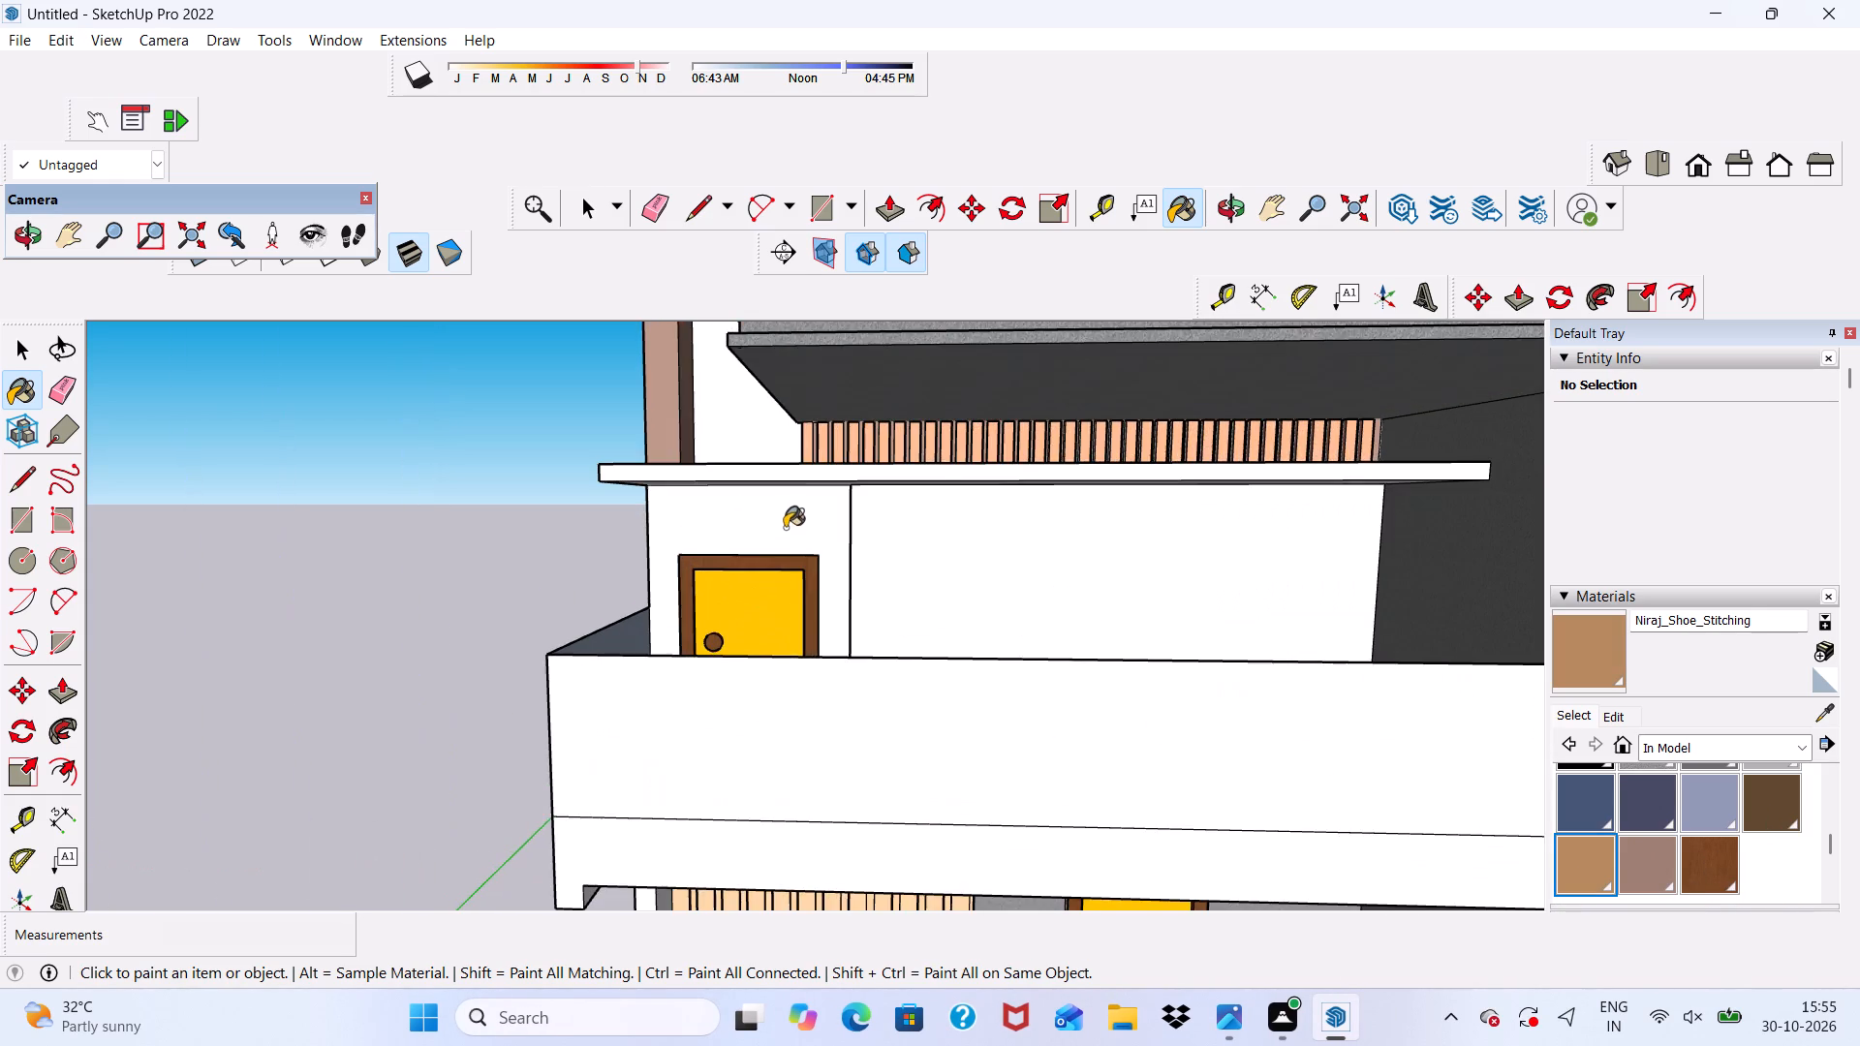
scroll(764, 543, up, 5)
middle_drag(763, 544, 958, 541)
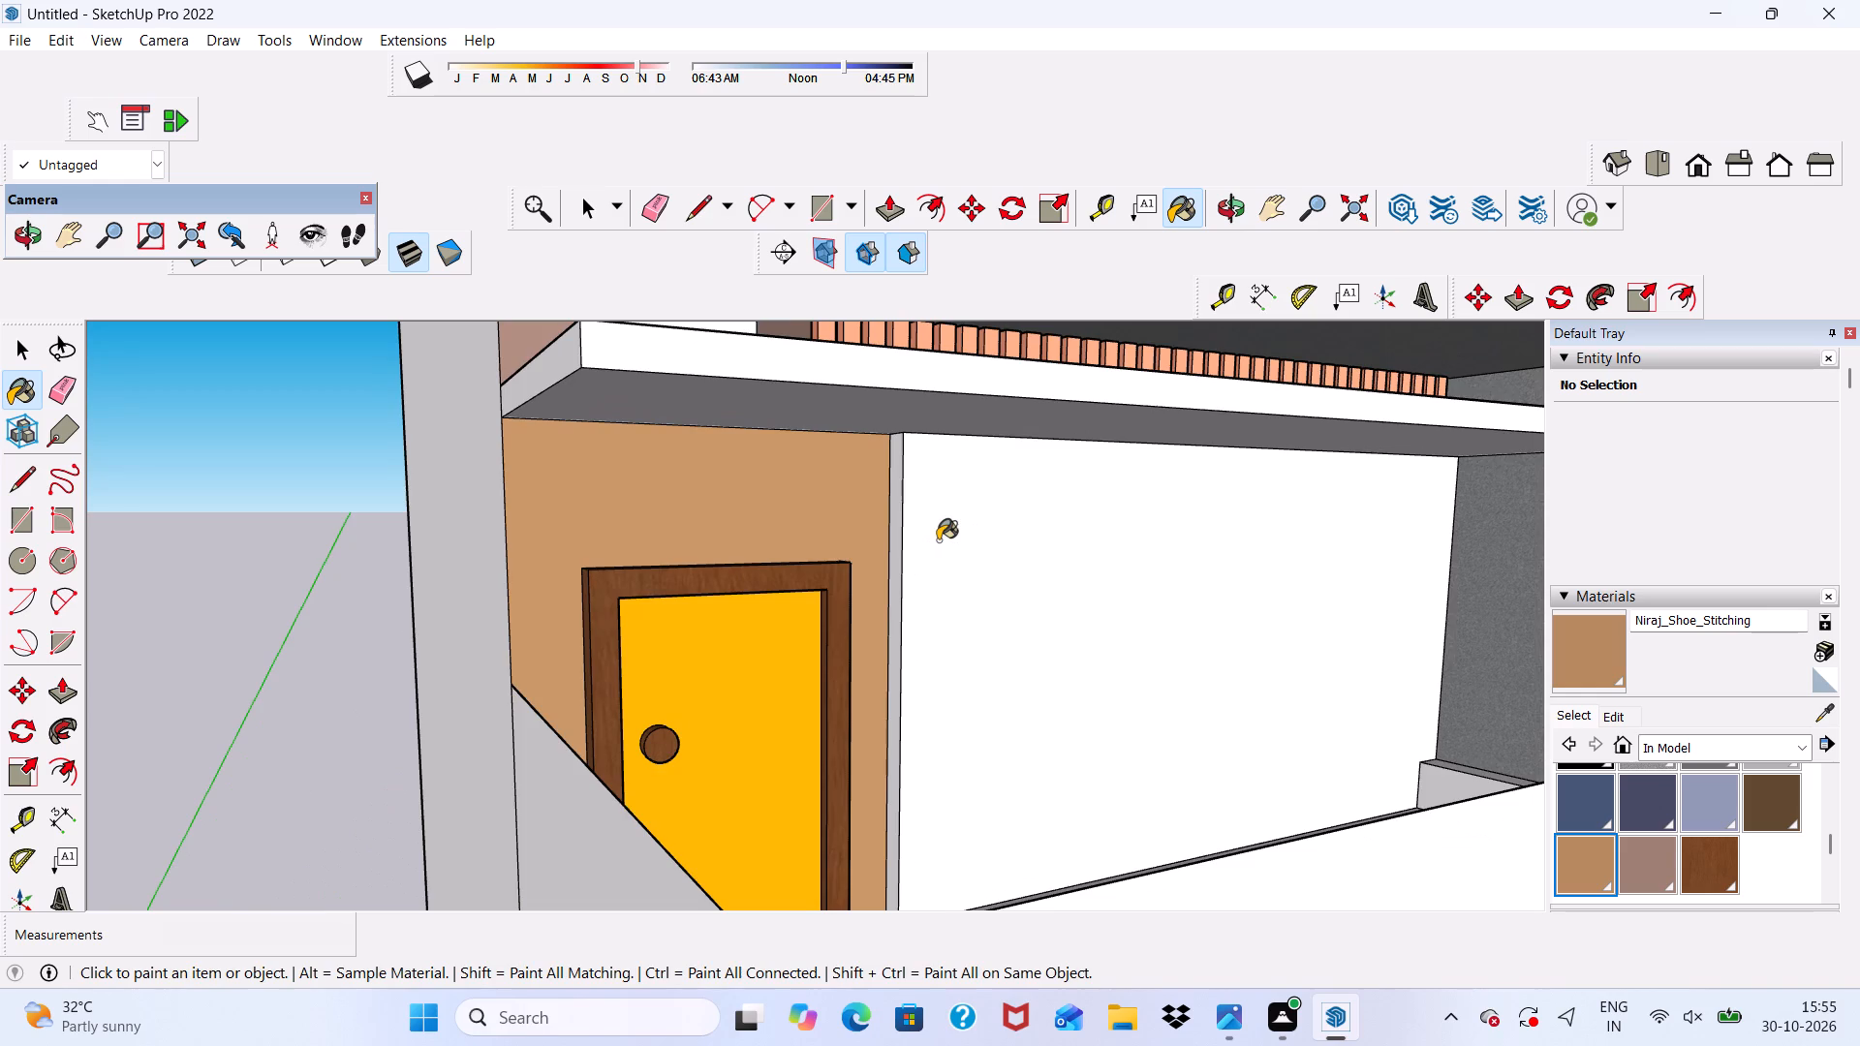
middle_drag(929, 538, 804, 551)
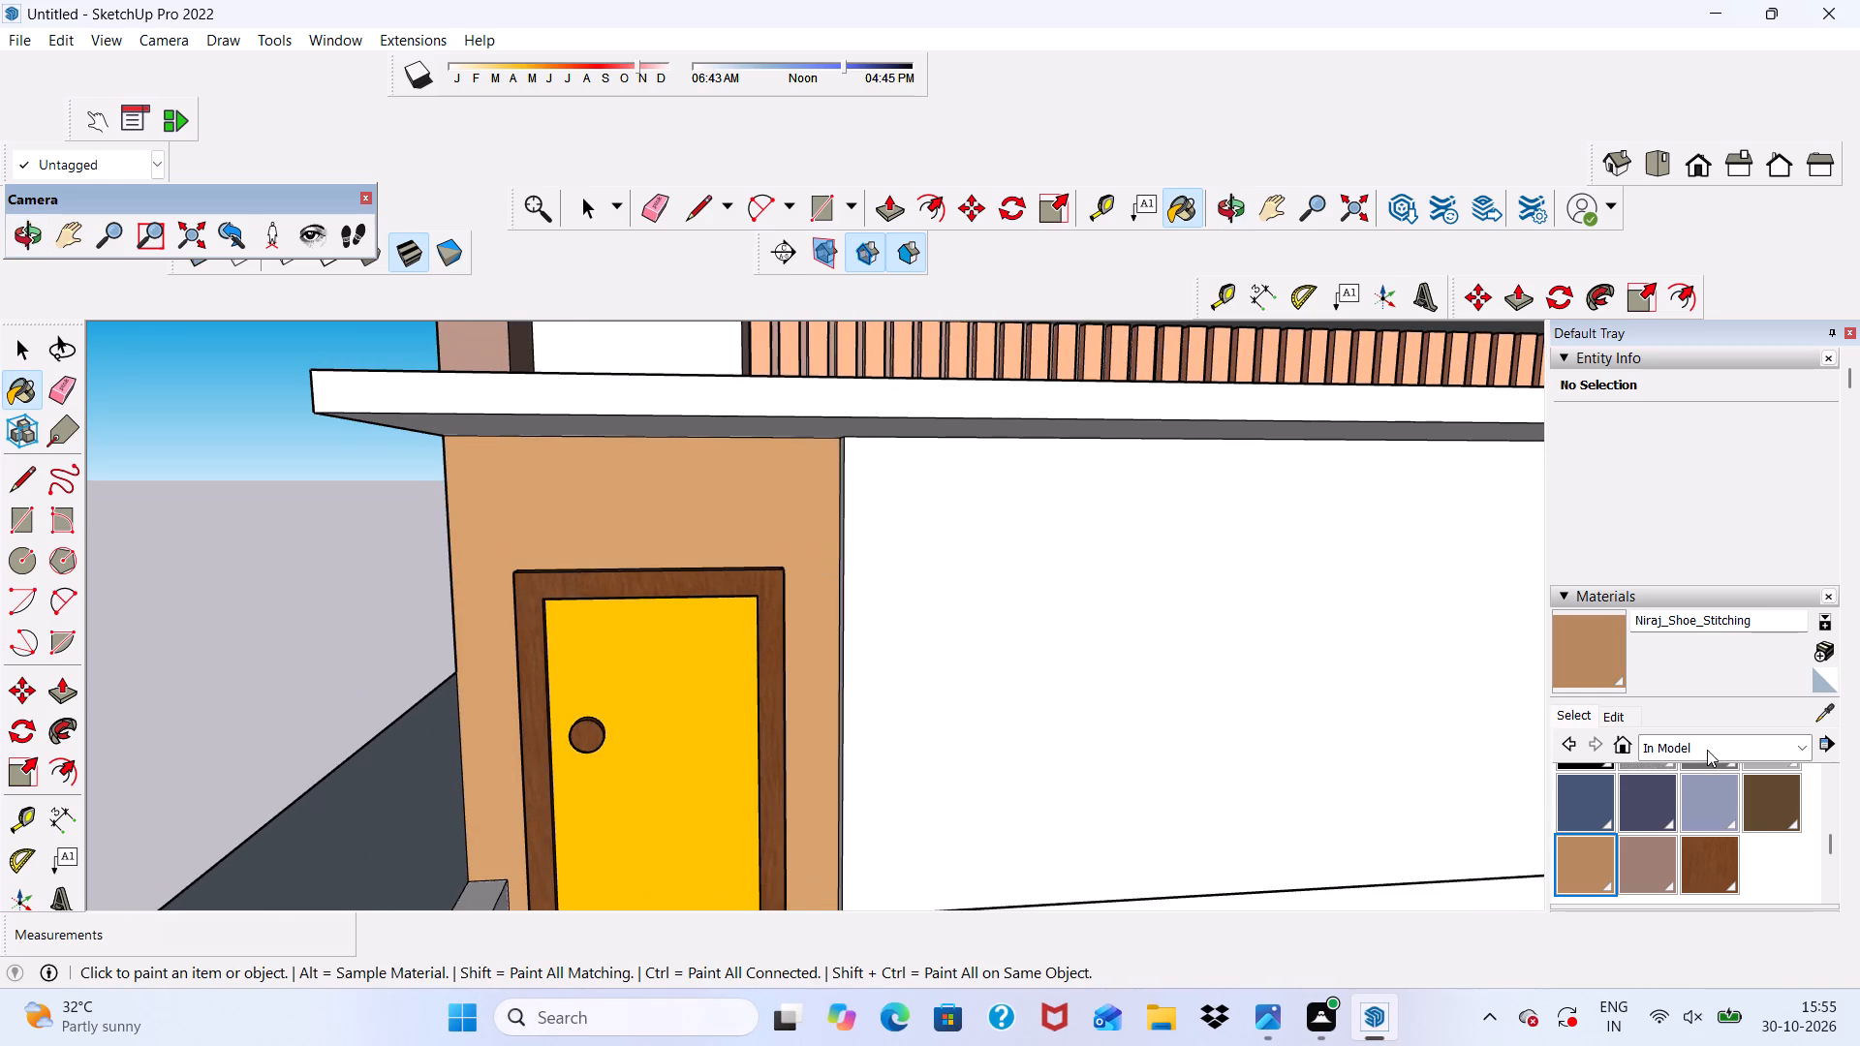
Repaint the wall face around the balcony-level door and the narrow wall return beside it with the in-model material Niraj_Hair_Dark.
scroll(1686, 813, up, 1)
click(1691, 861)
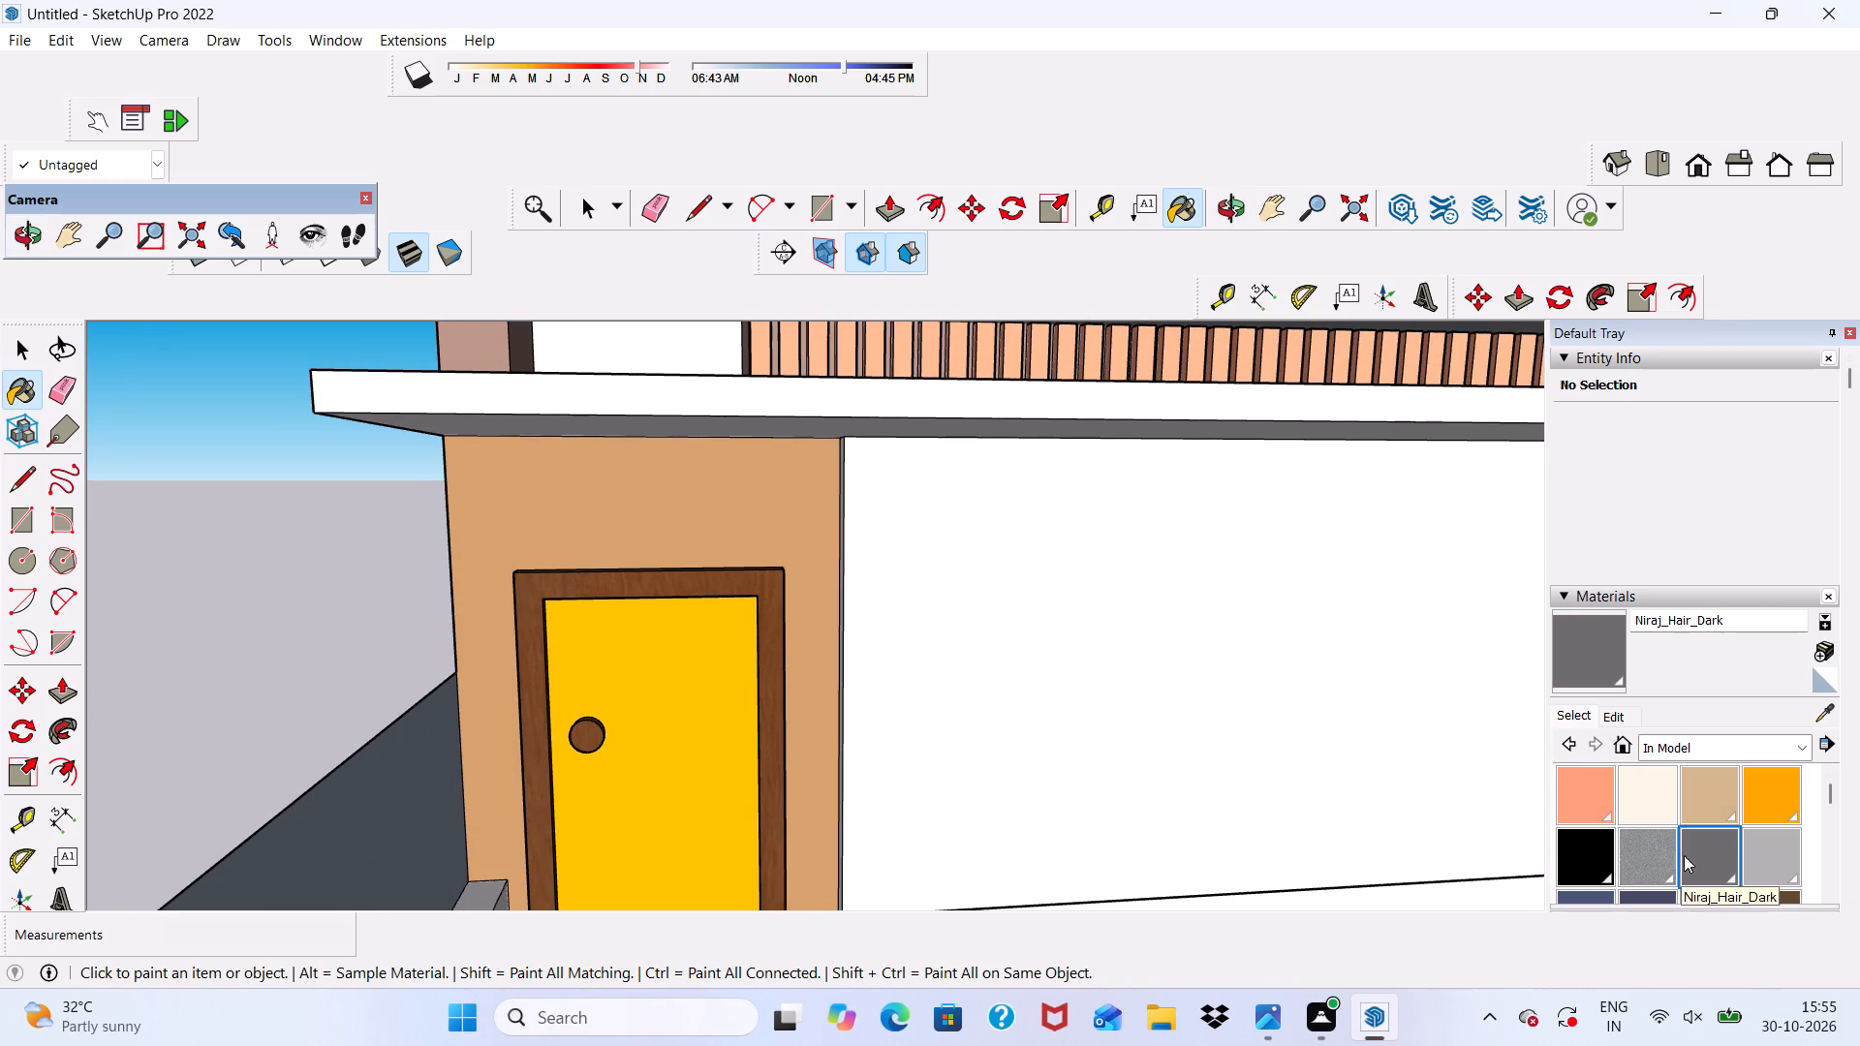
scroll(525, 635, up, 3)
click(490, 448)
middle_drag(490, 448, 783, 388)
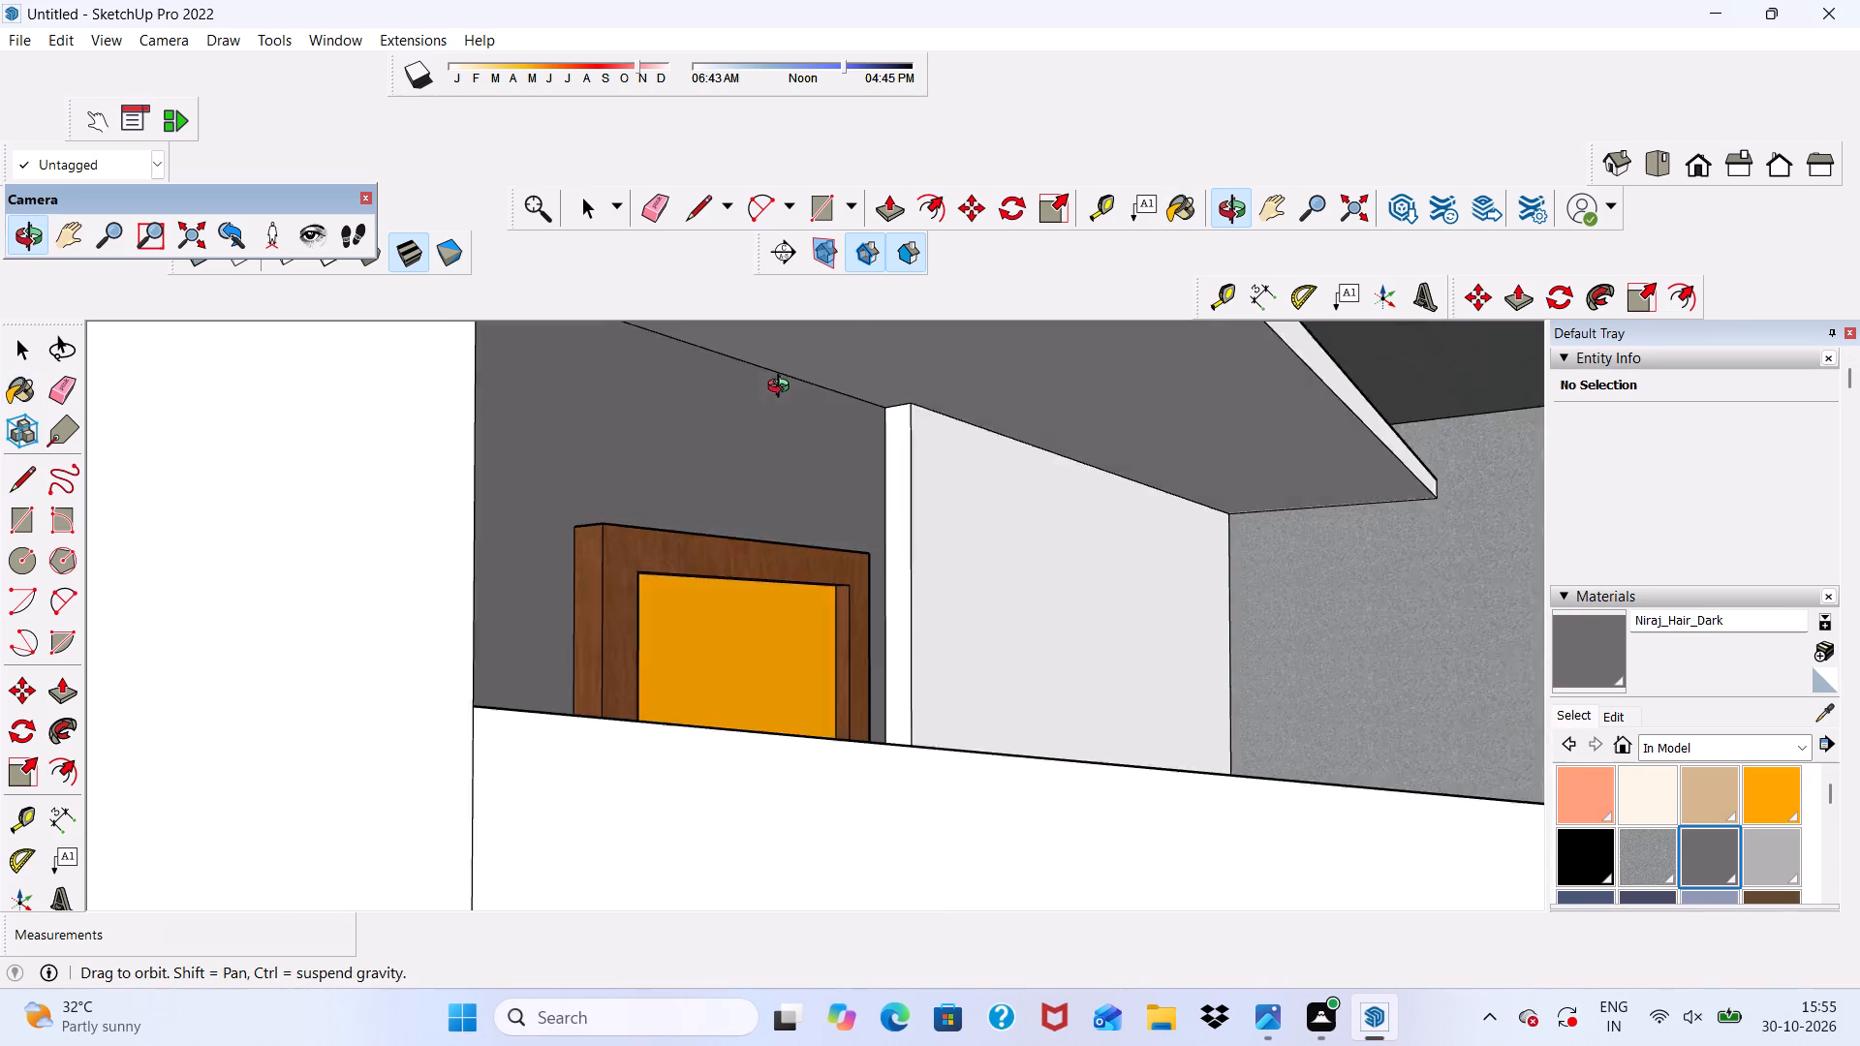
middle_drag(783, 388, 814, 439)
scroll(858, 528, up, 3)
click(884, 483)
scroll(753, 470, down, 9)
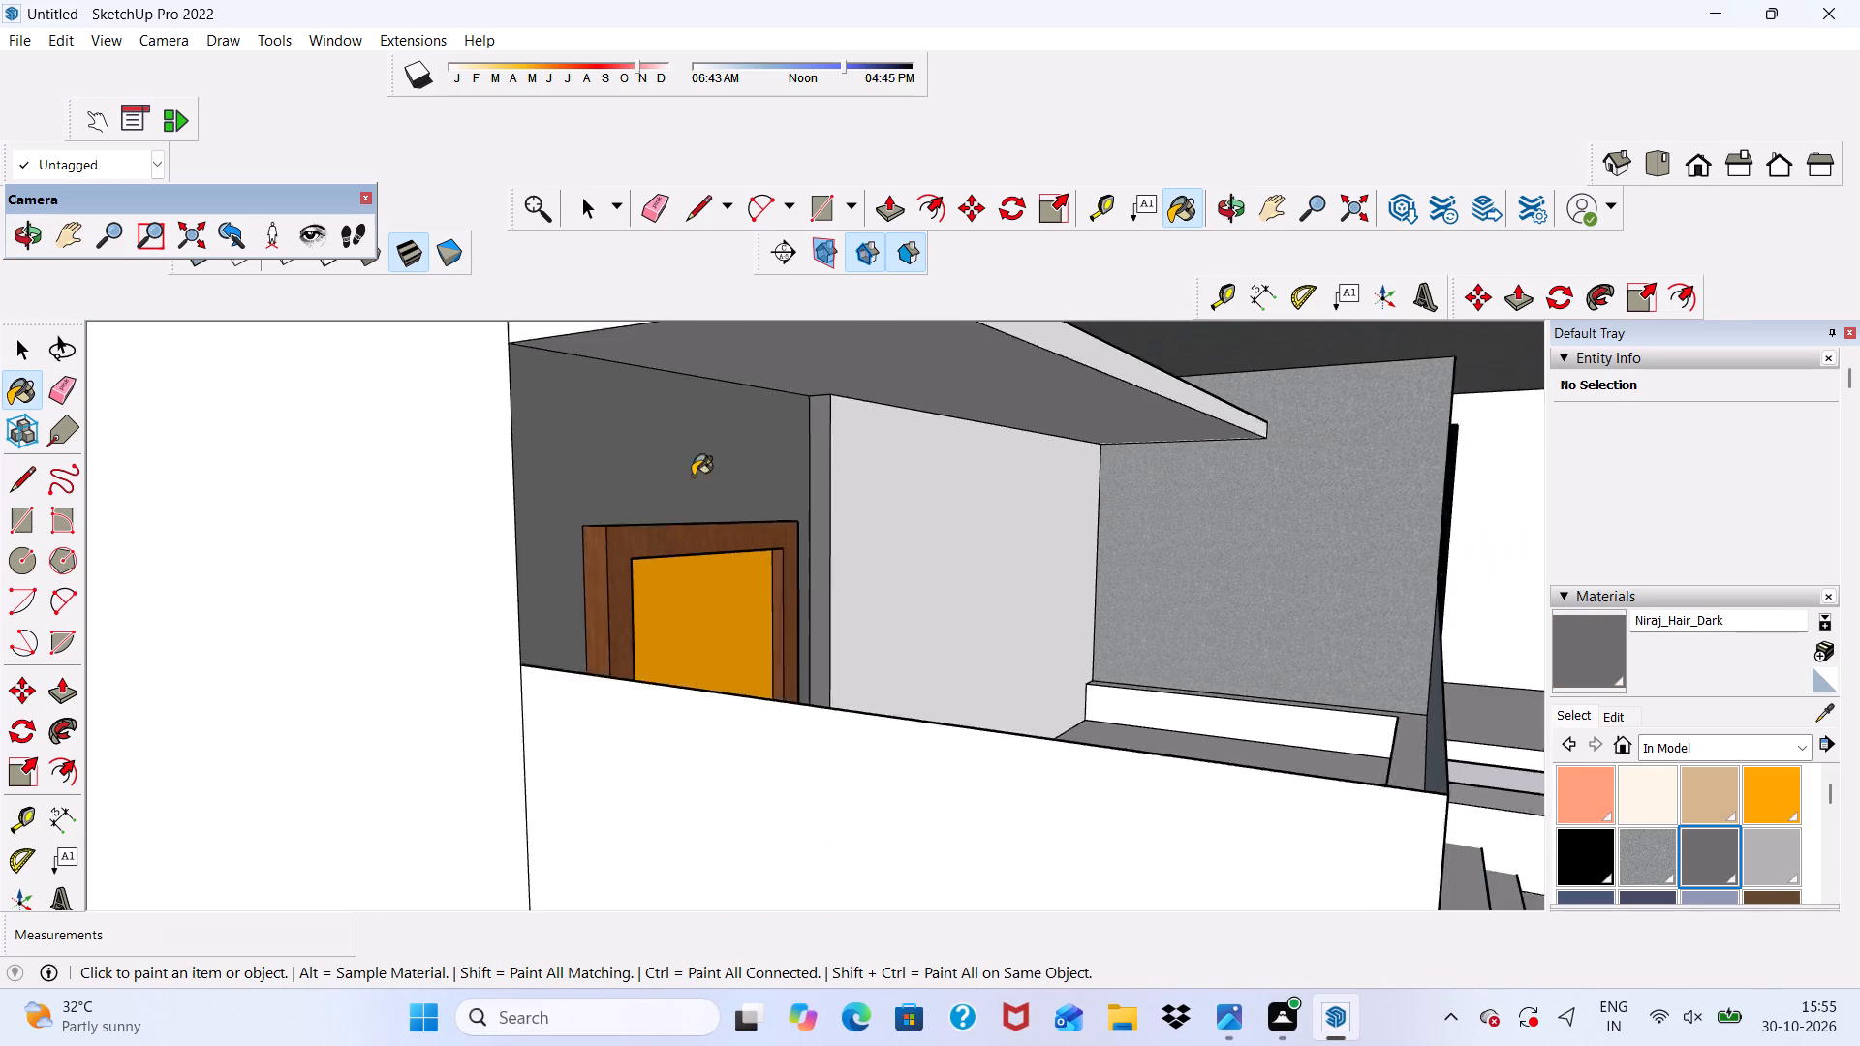
Review the whole front elevation from several angles to examine which surfaces still need a material.
scroll(693, 476, down, 2)
middle_drag(735, 636, 451, 595)
scroll(334, 541, down, 10)
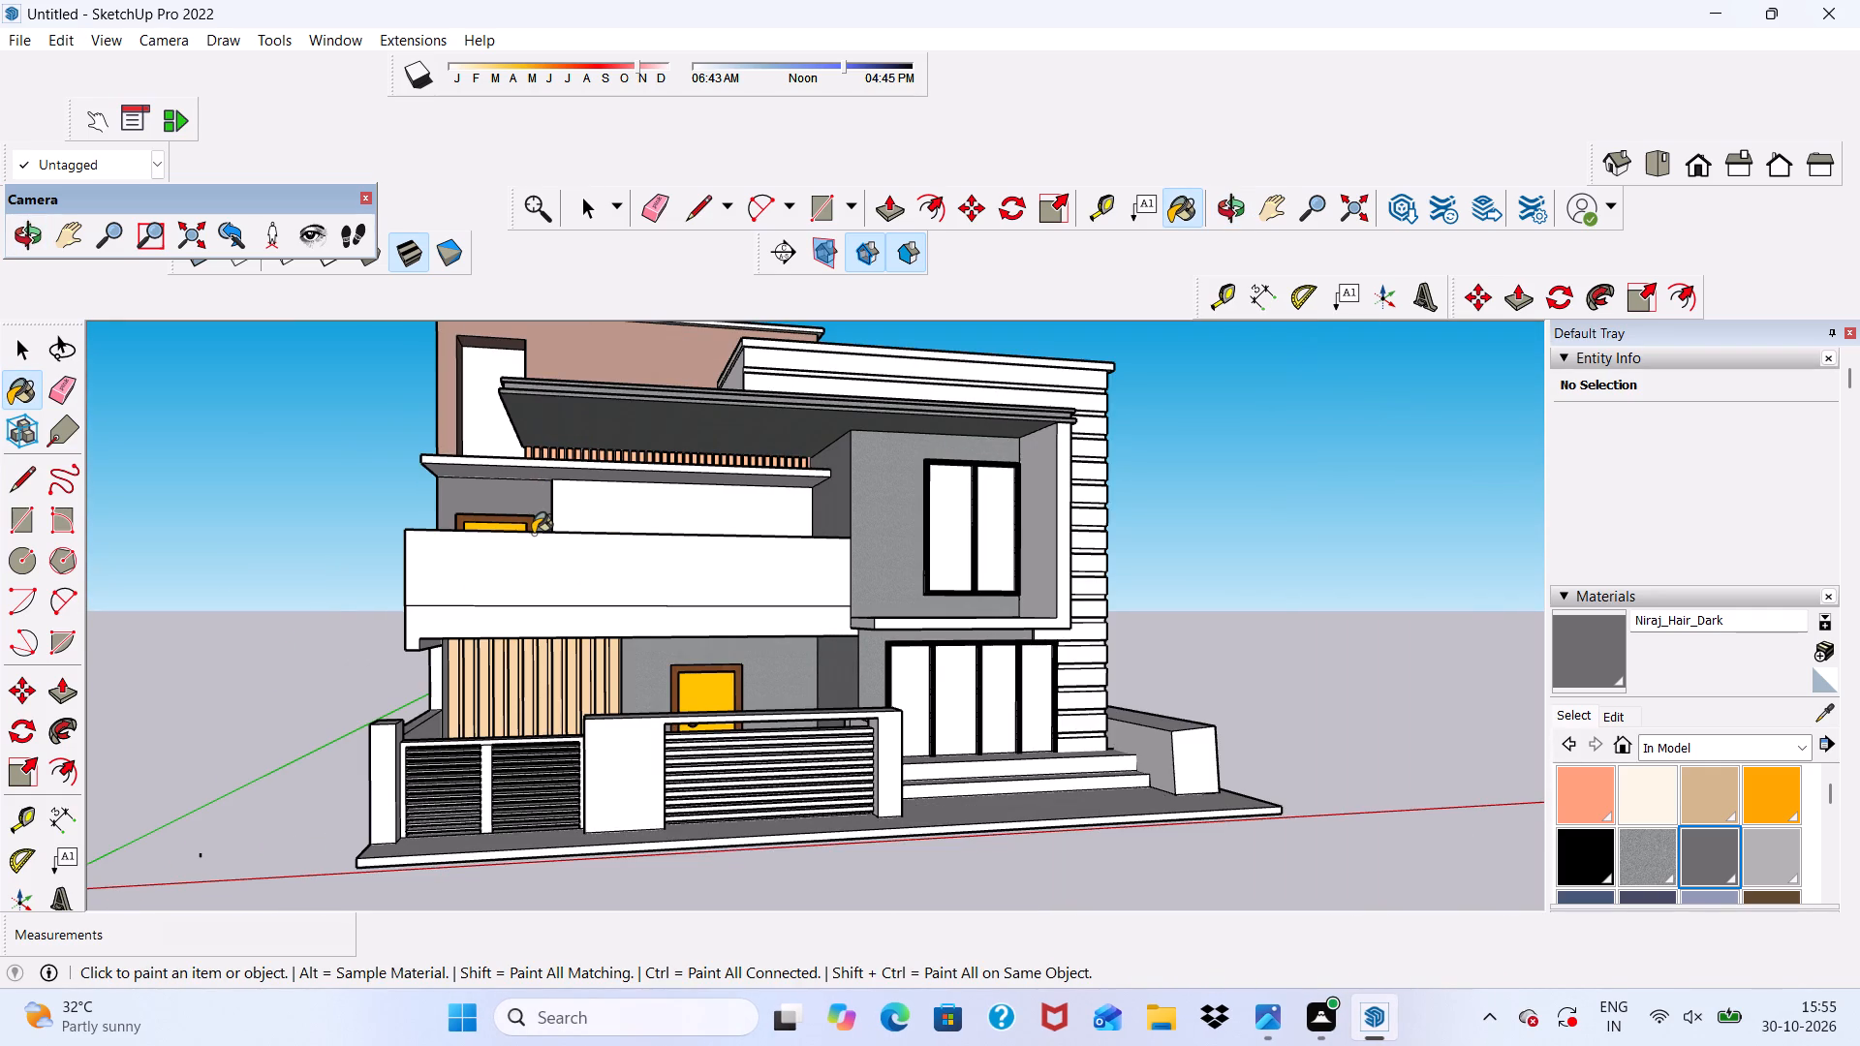
scroll(533, 534, down, 4)
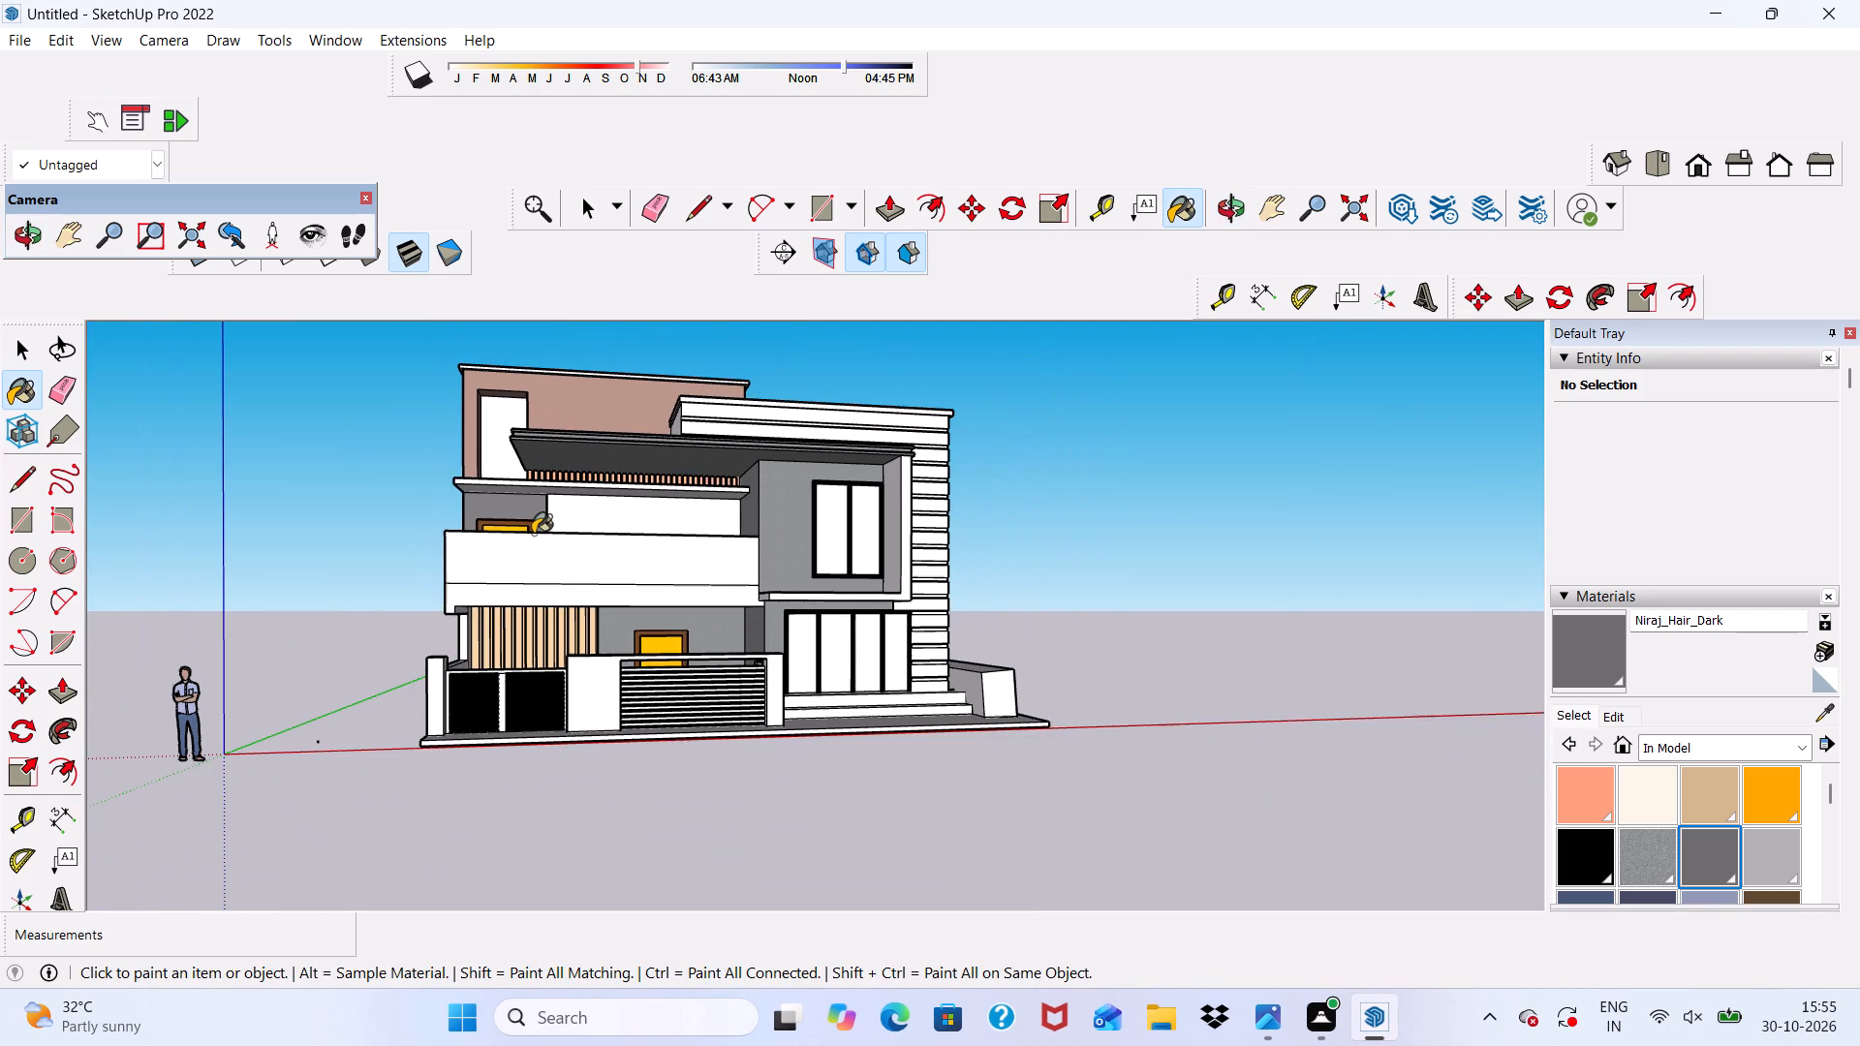
scroll(533, 534, down, 4)
middle_drag(556, 583, 500, 691)
scroll(539, 487, up, 4)
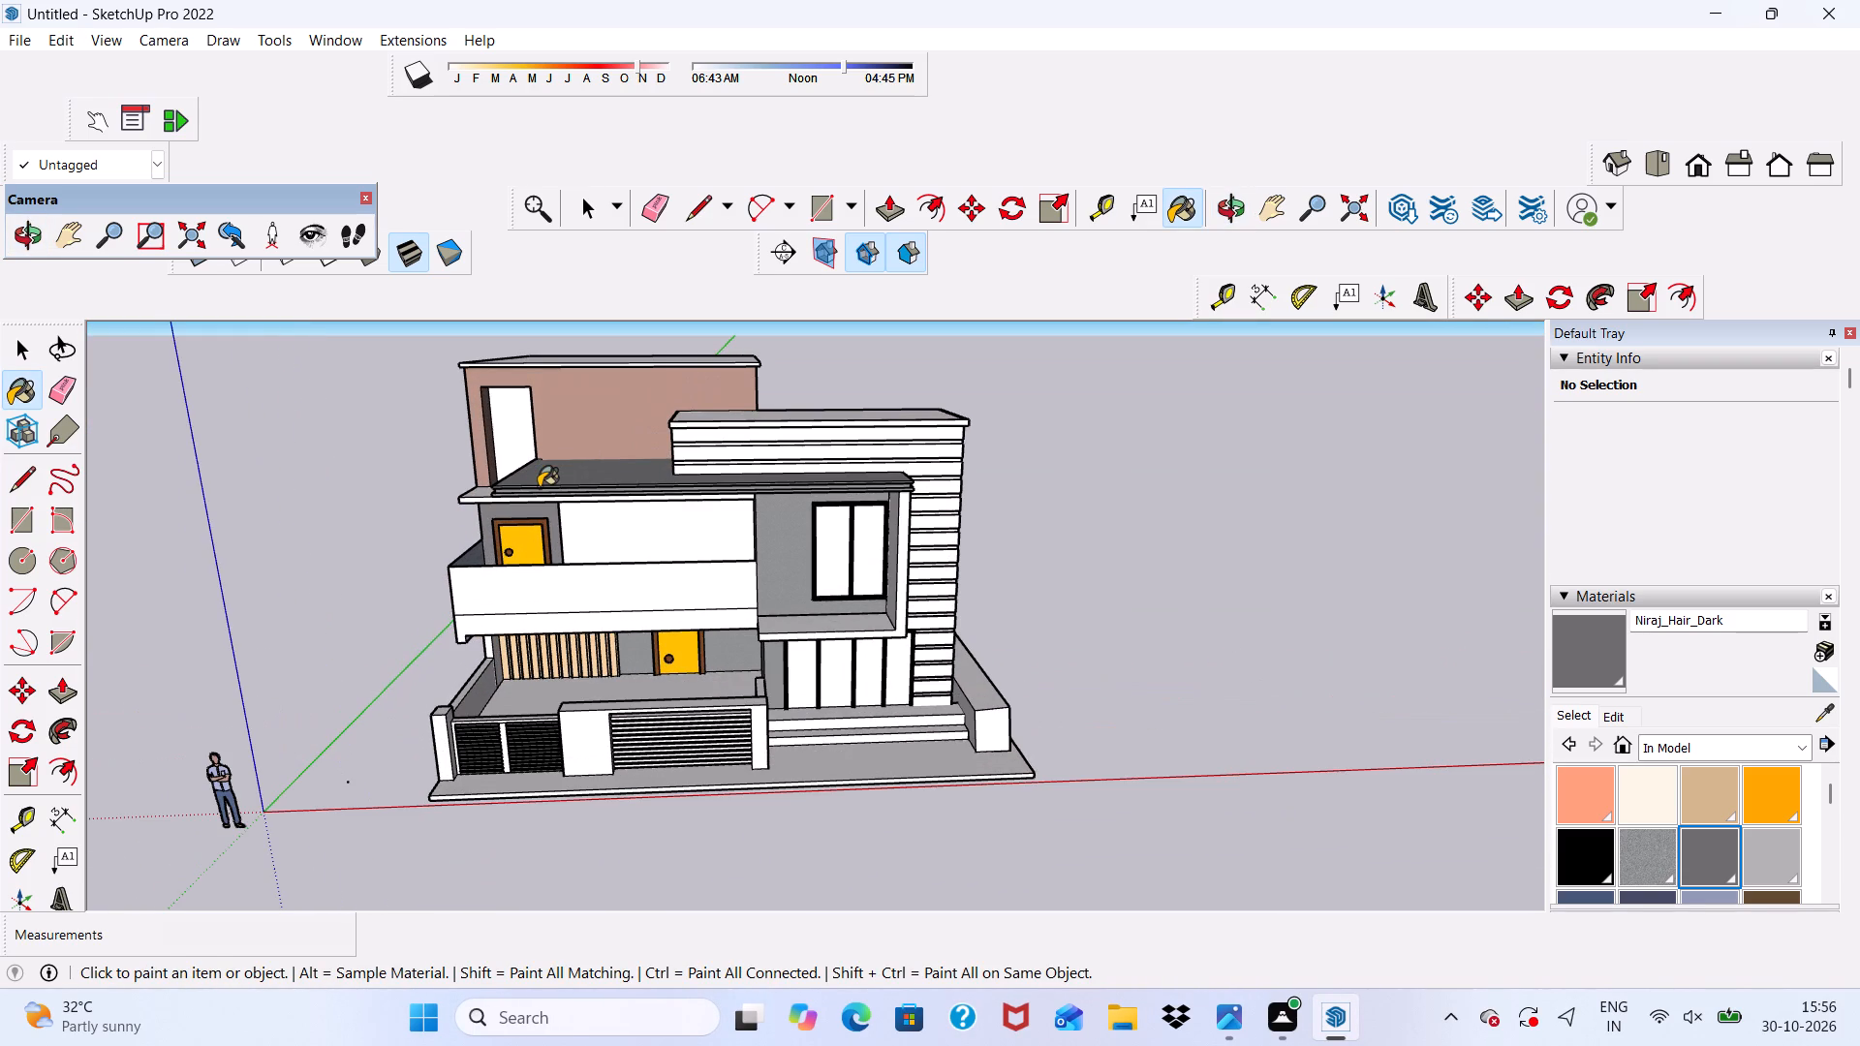
scroll(539, 487, down, 5)
middle_drag(607, 605, 620, 537)
scroll(620, 537, up, 10)
scroll(578, 514, down, 5)
middle_drag(843, 697, 734, 727)
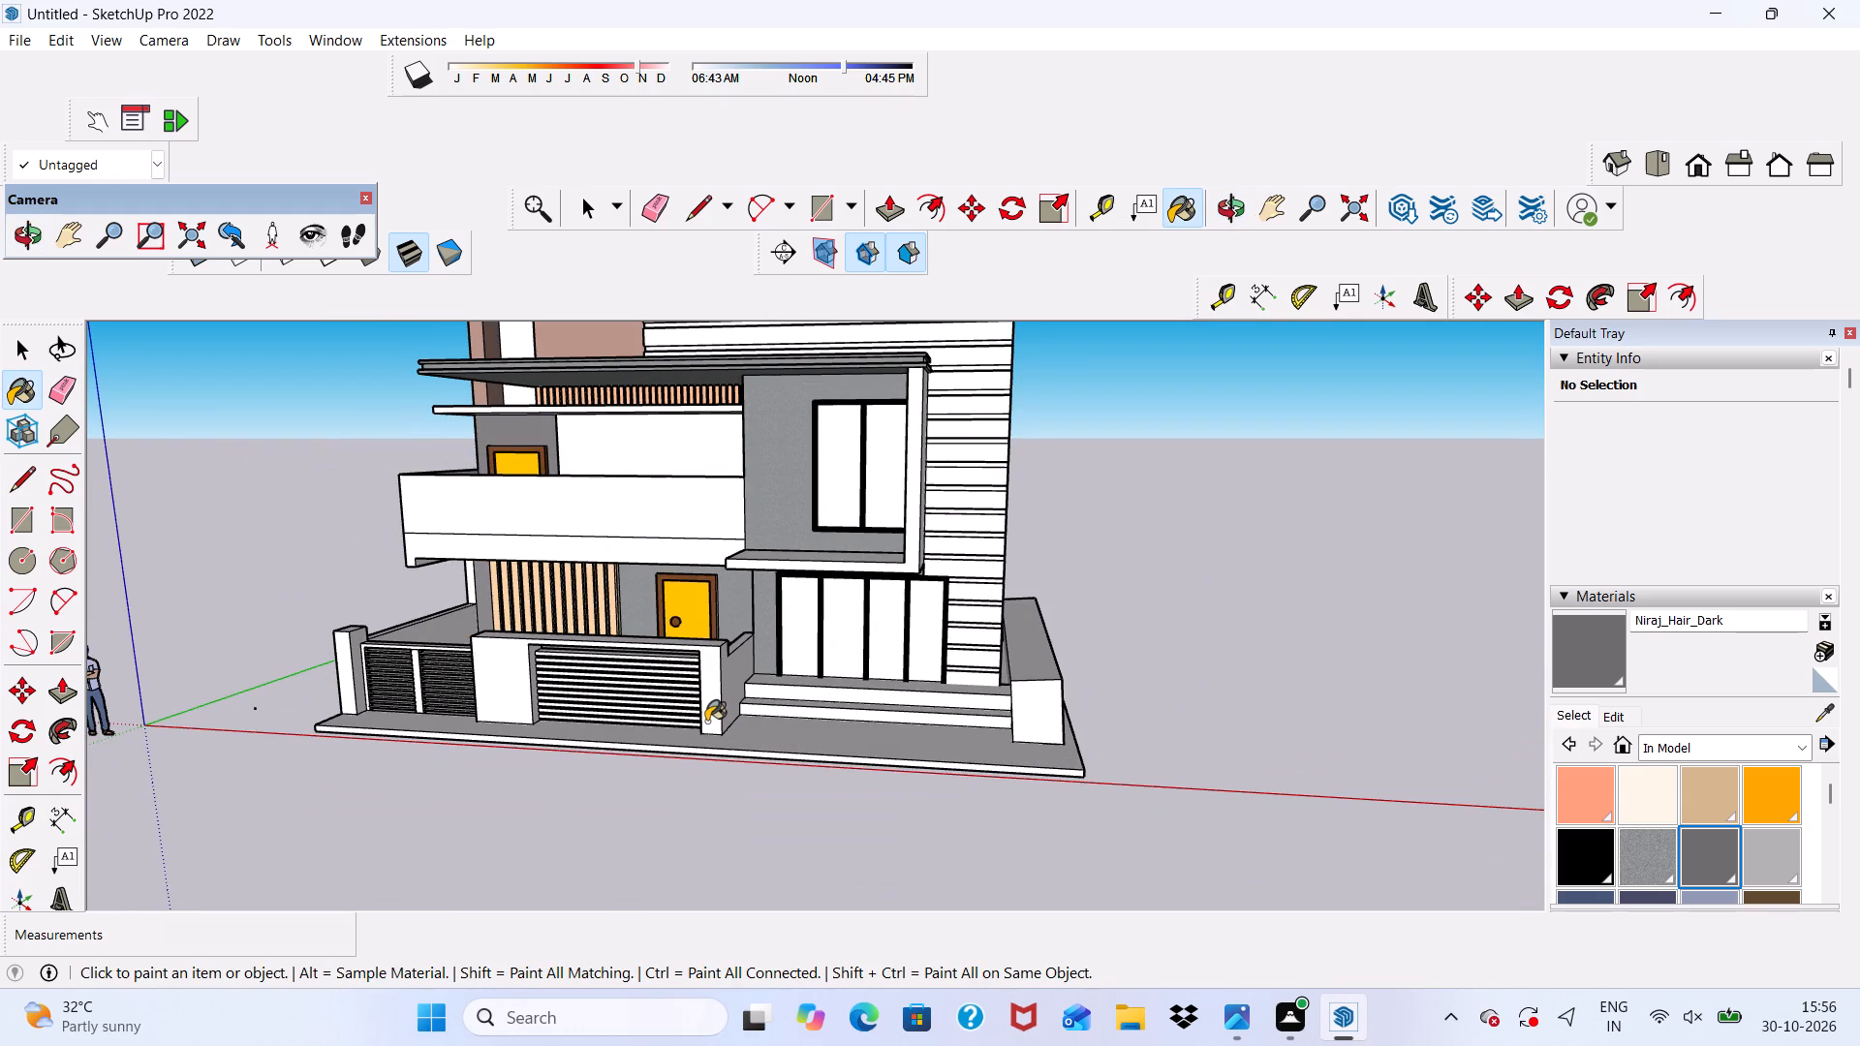
Paint the top raised band of the front roof parapet with the in-model material 0035_Tan.
scroll(1716, 799, down, 1)
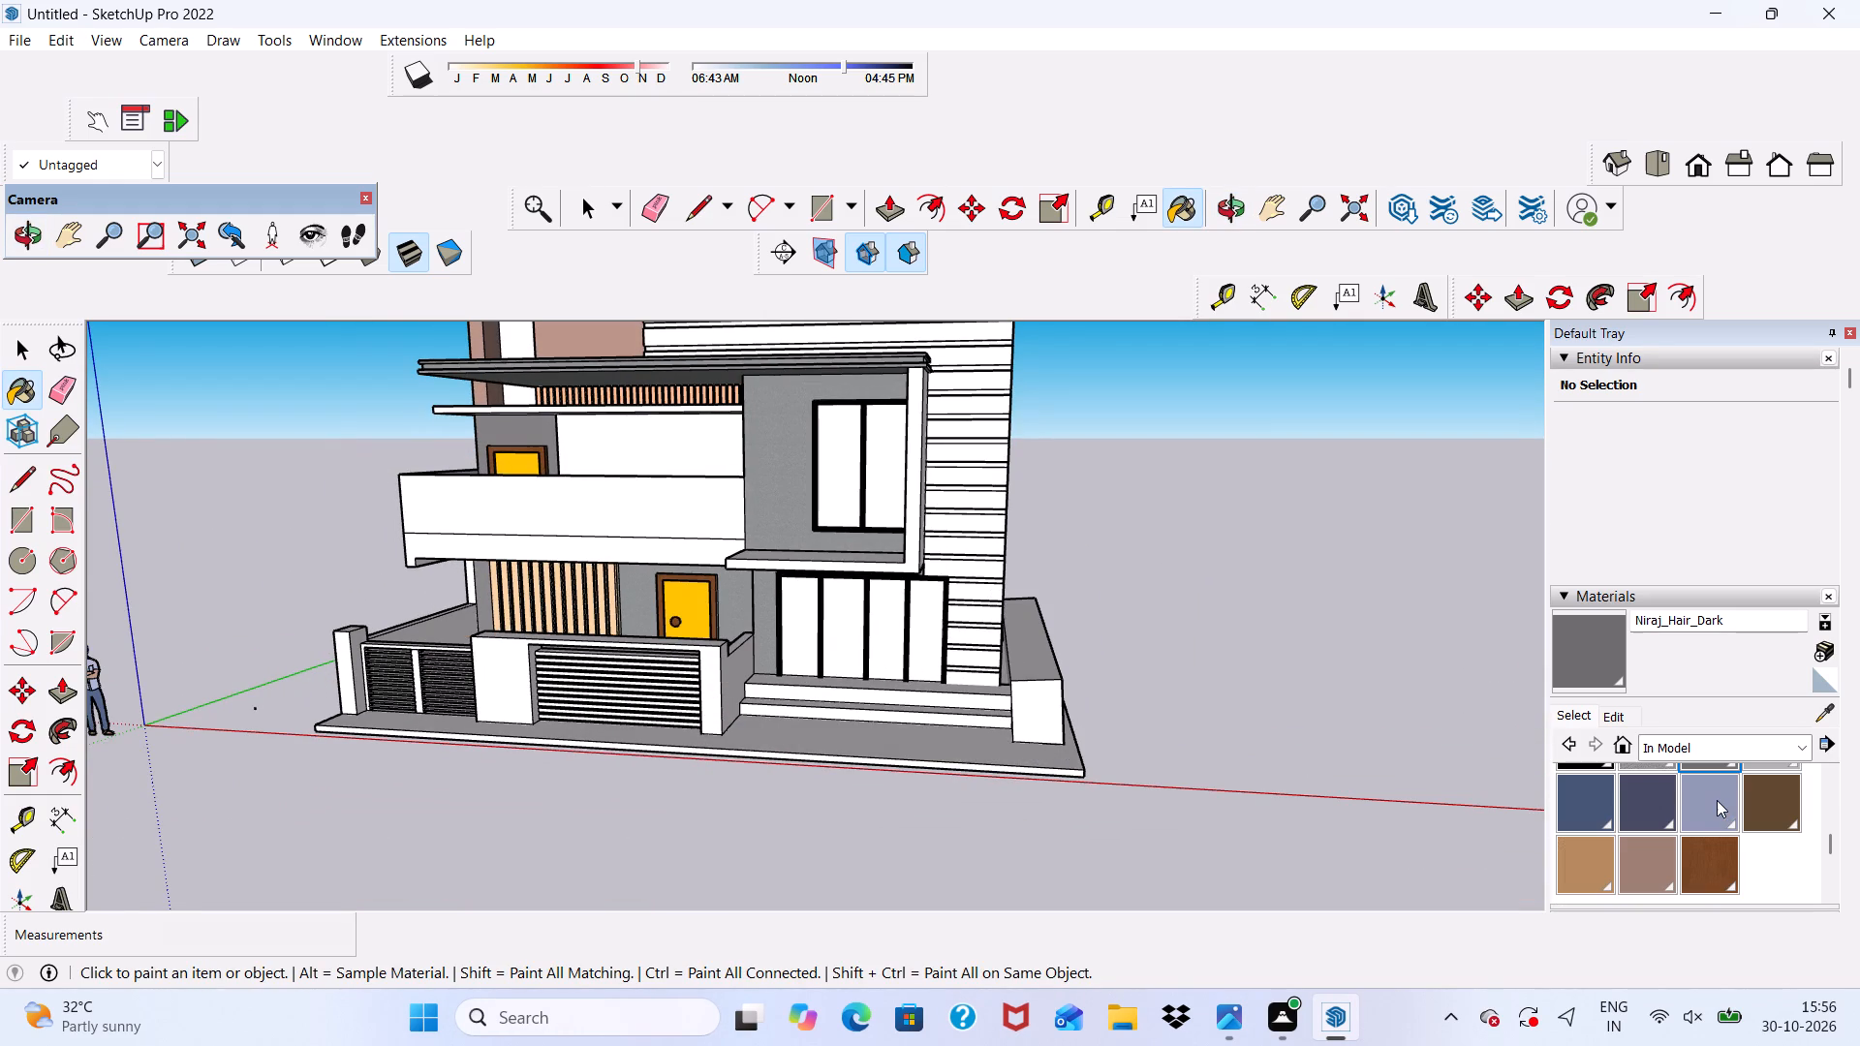
scroll(1677, 865, up, 1)
click(1702, 781)
scroll(951, 657, down, 5)
scroll(776, 488, up, 16)
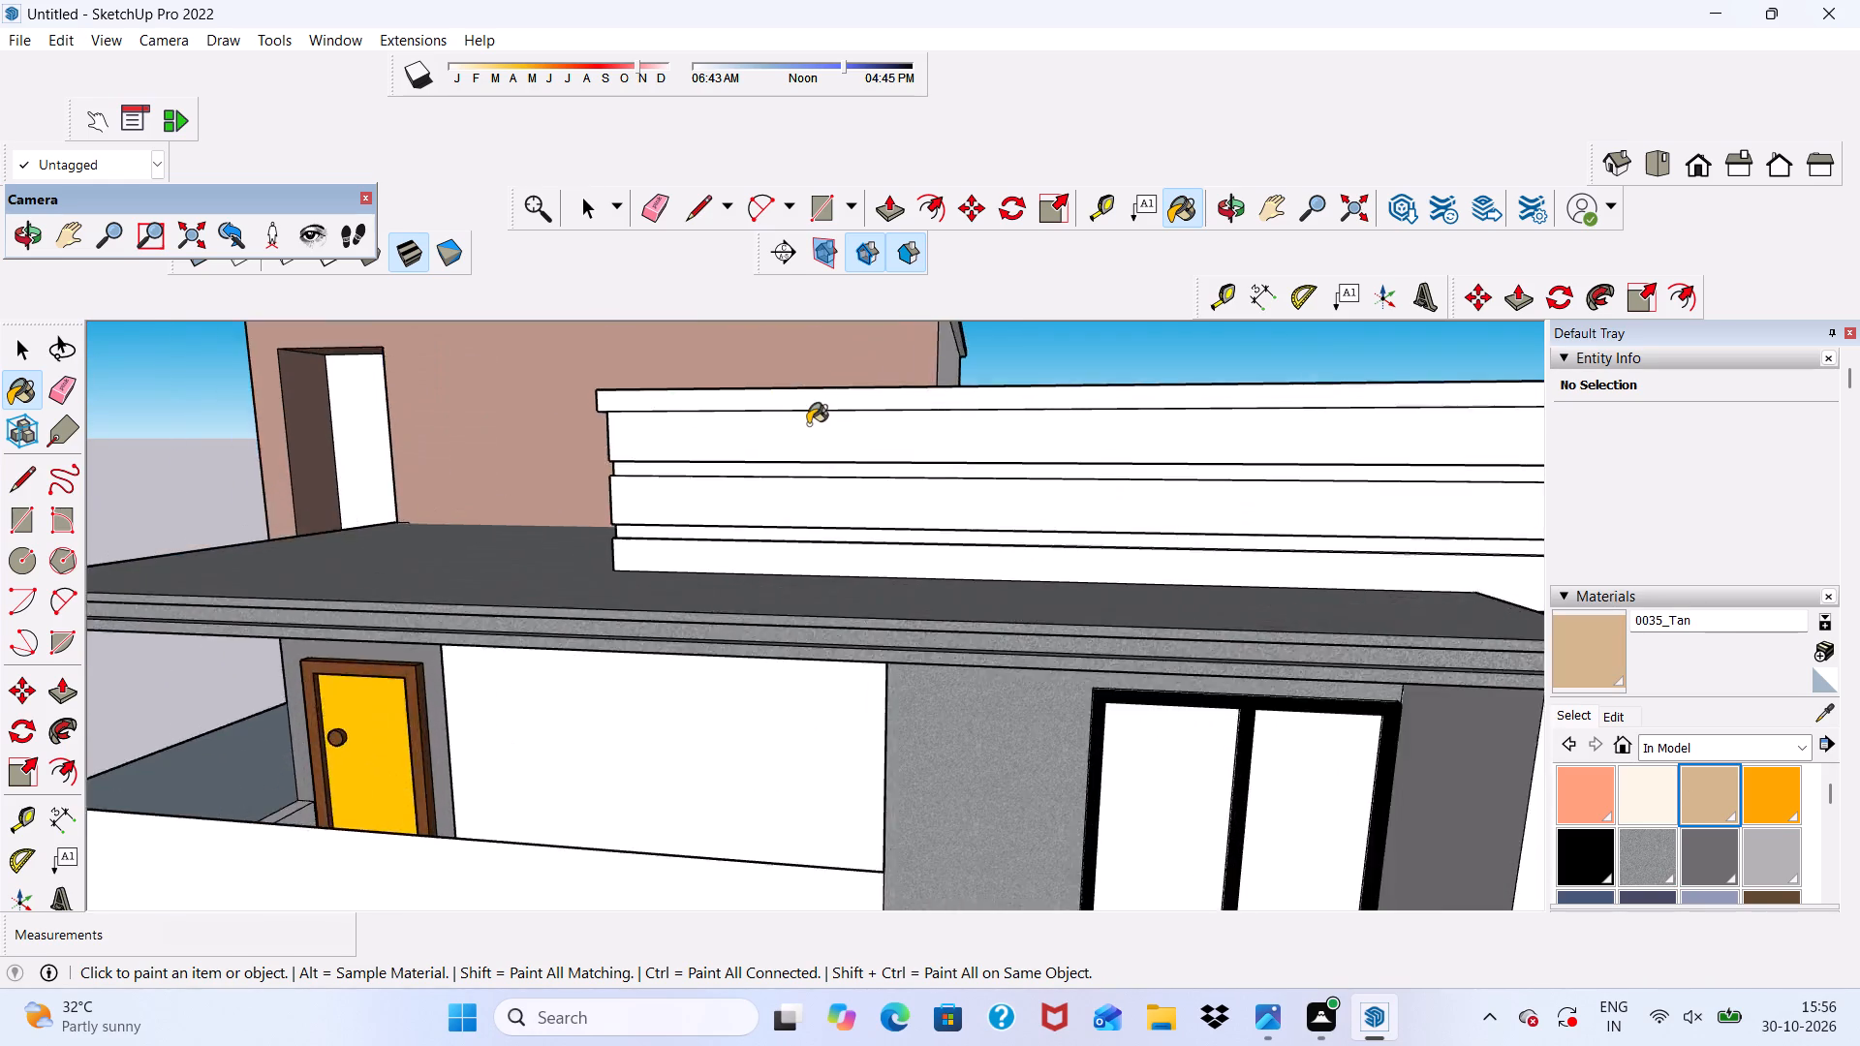
scroll(808, 424, up, 4)
click(808, 425)
scroll(737, 502, up, 1)
scroll(695, 546, down, 4)
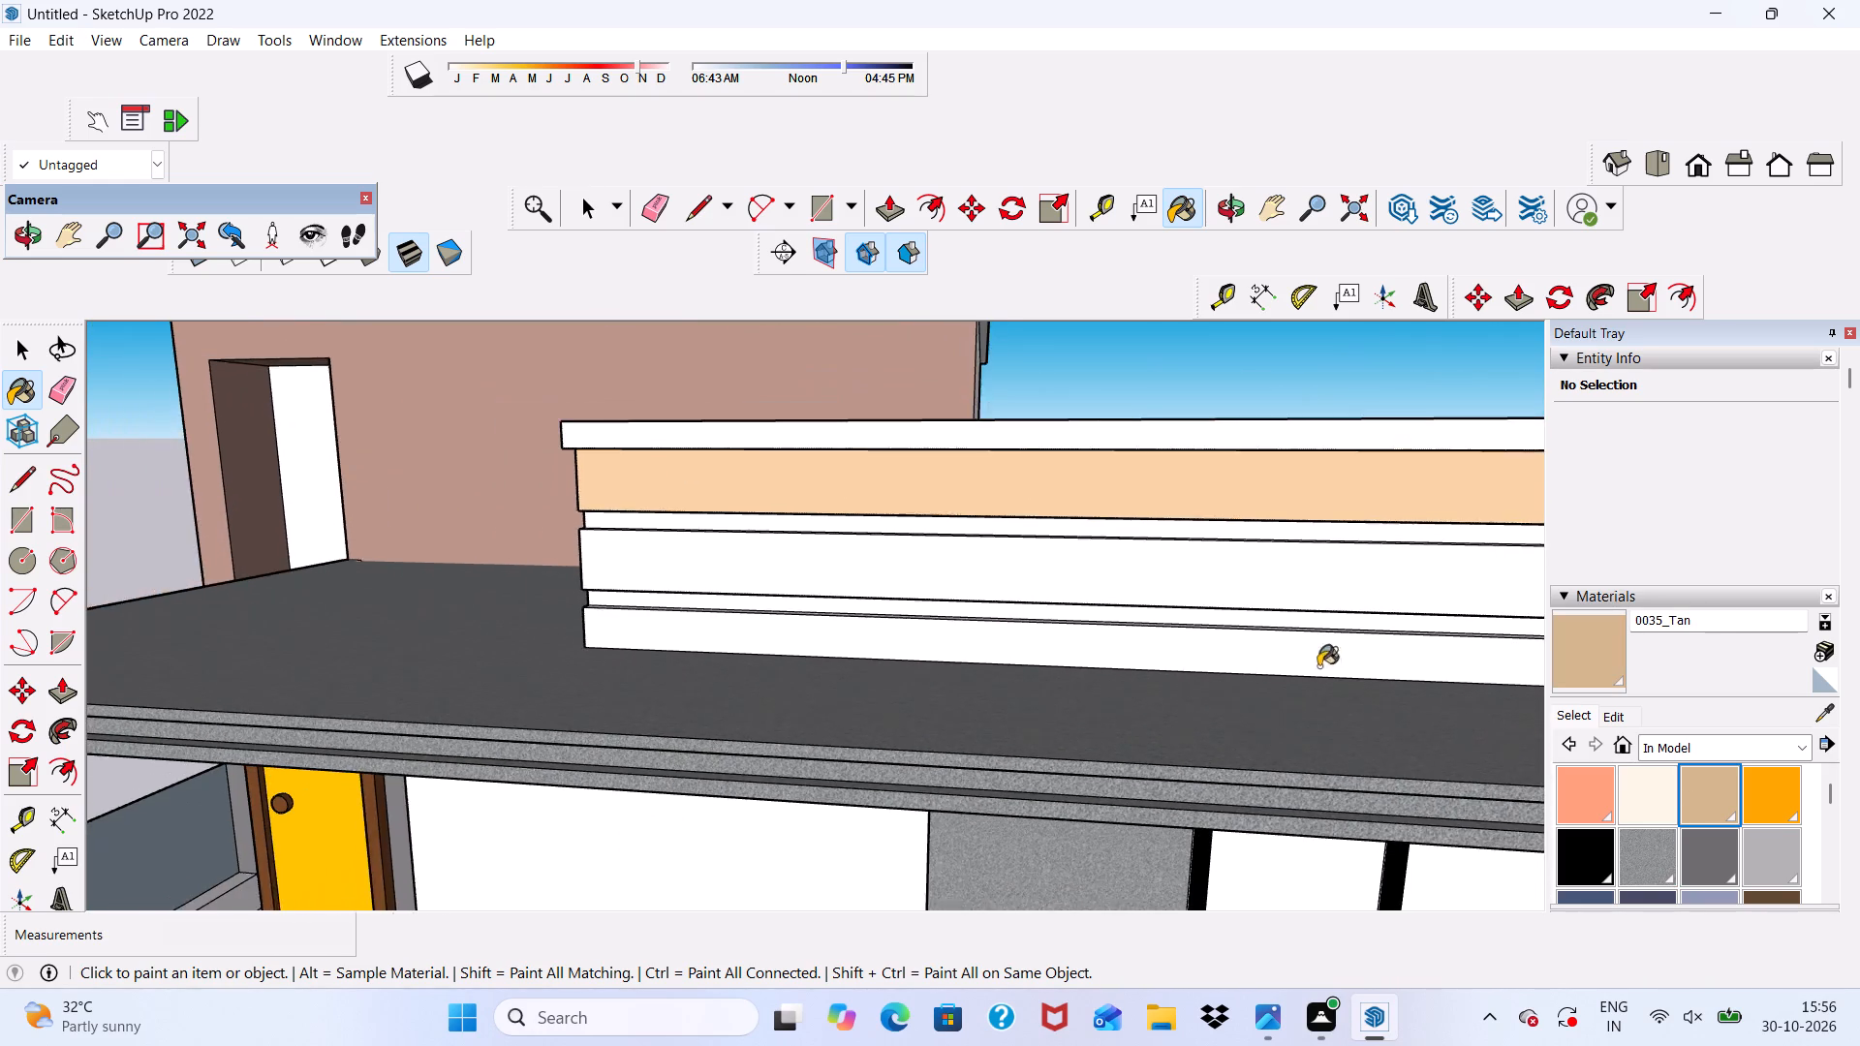
scroll(1318, 666, down, 1)
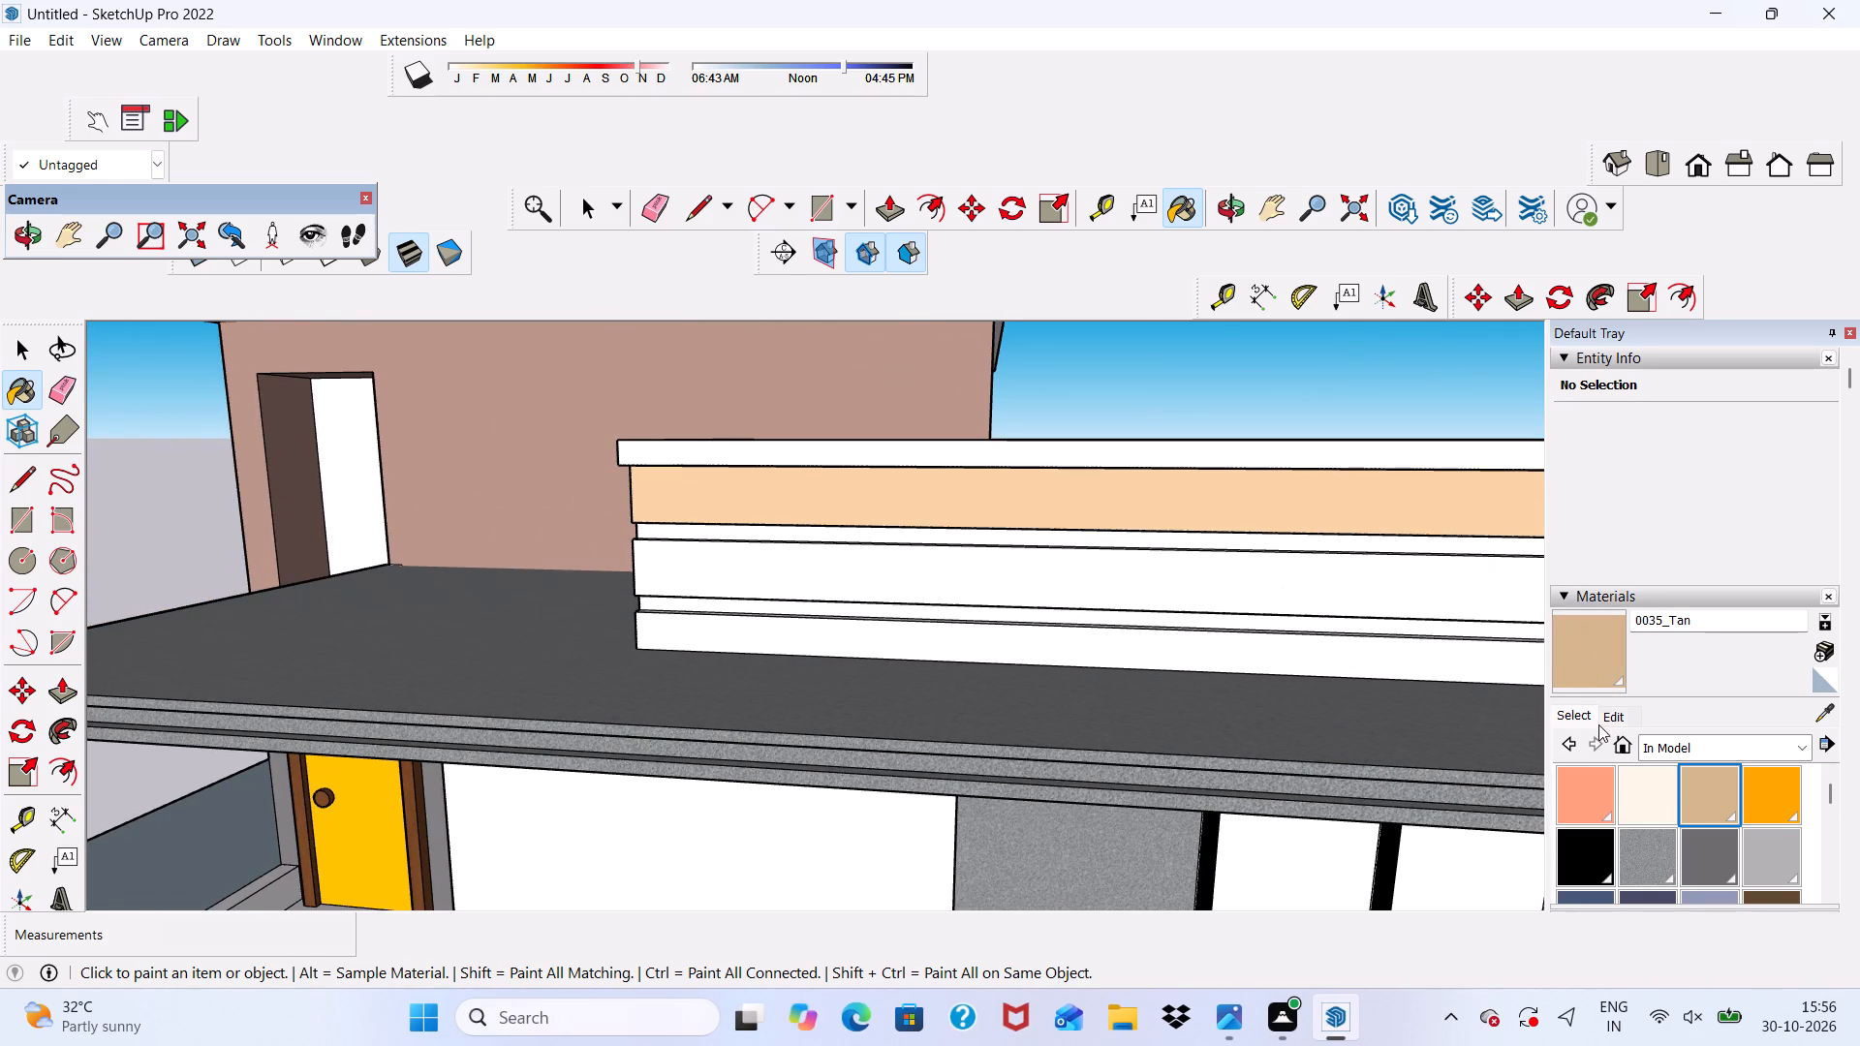
Darken the 0035_Tan material by lowering its color brightness.
click(1600, 719)
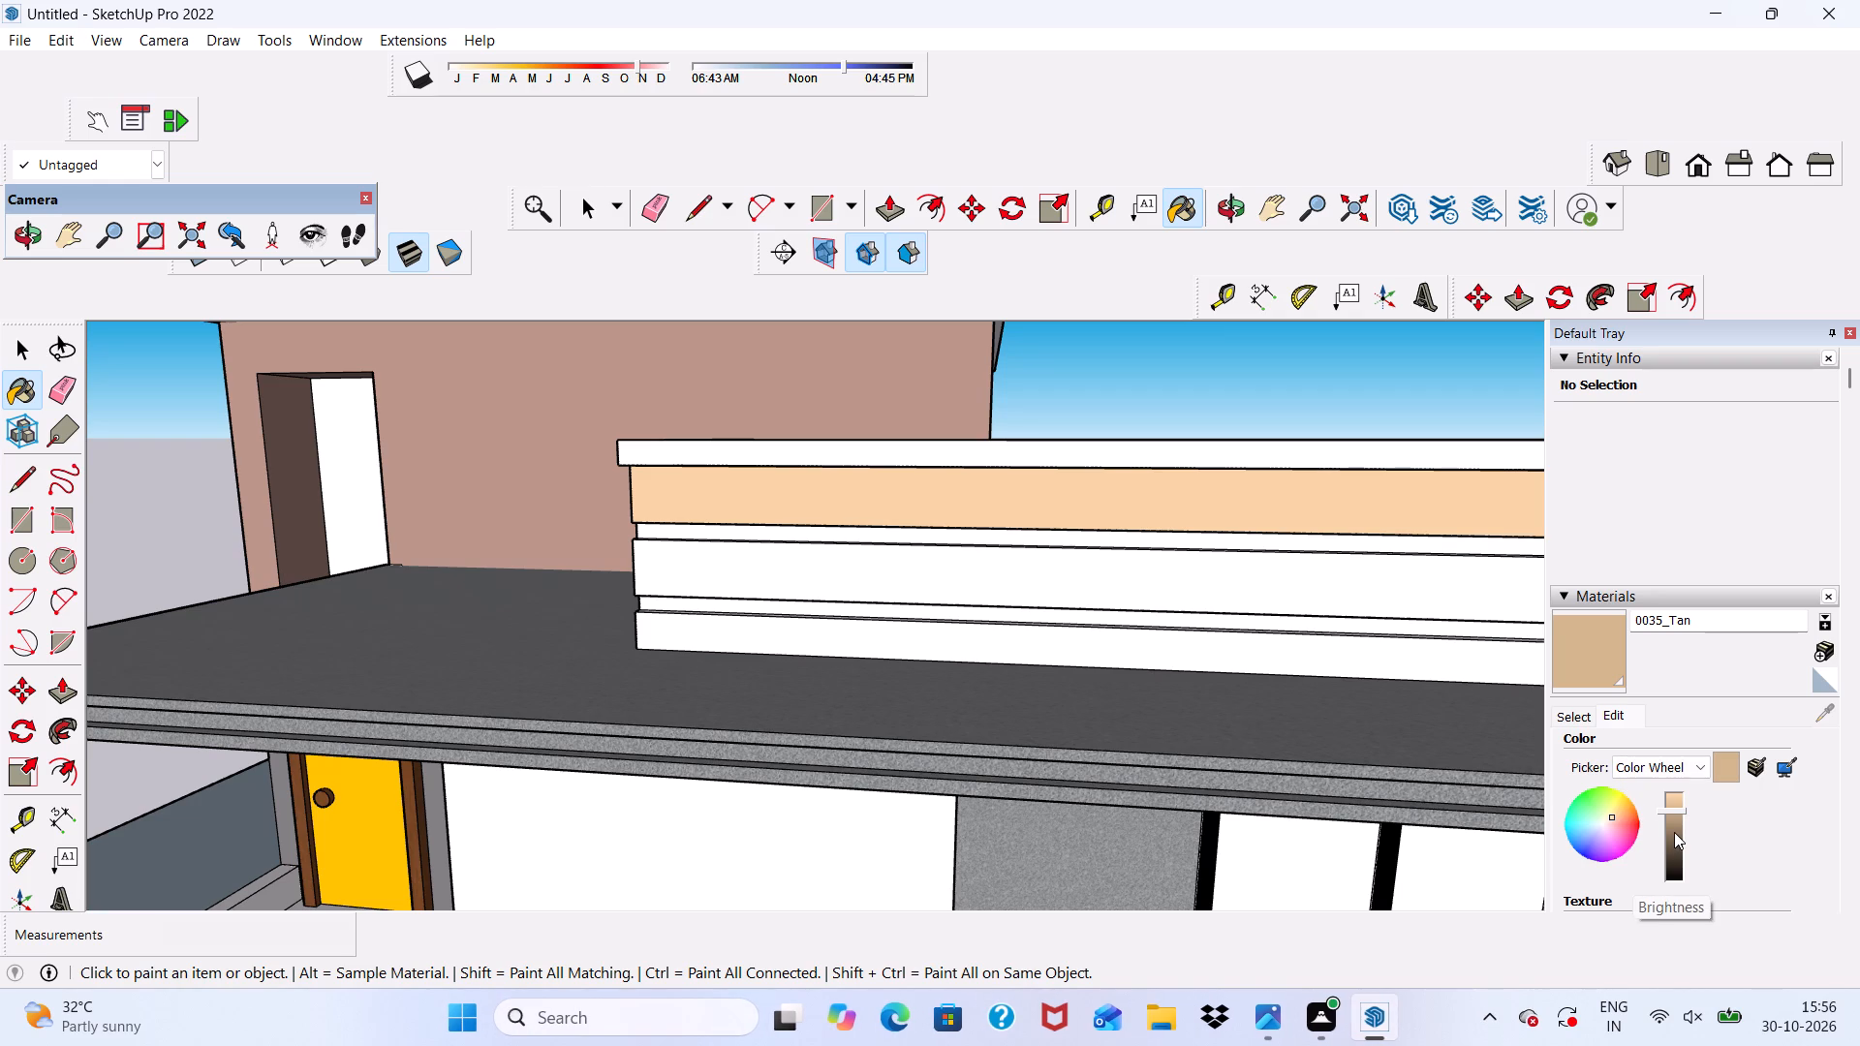
drag(1675, 812, 1678, 828)
Paint the parapet's upper groove, the second raised band and the ledge between them with 0035_Tan.
scroll(1009, 574, down, 2)
scroll(761, 536, up, 4)
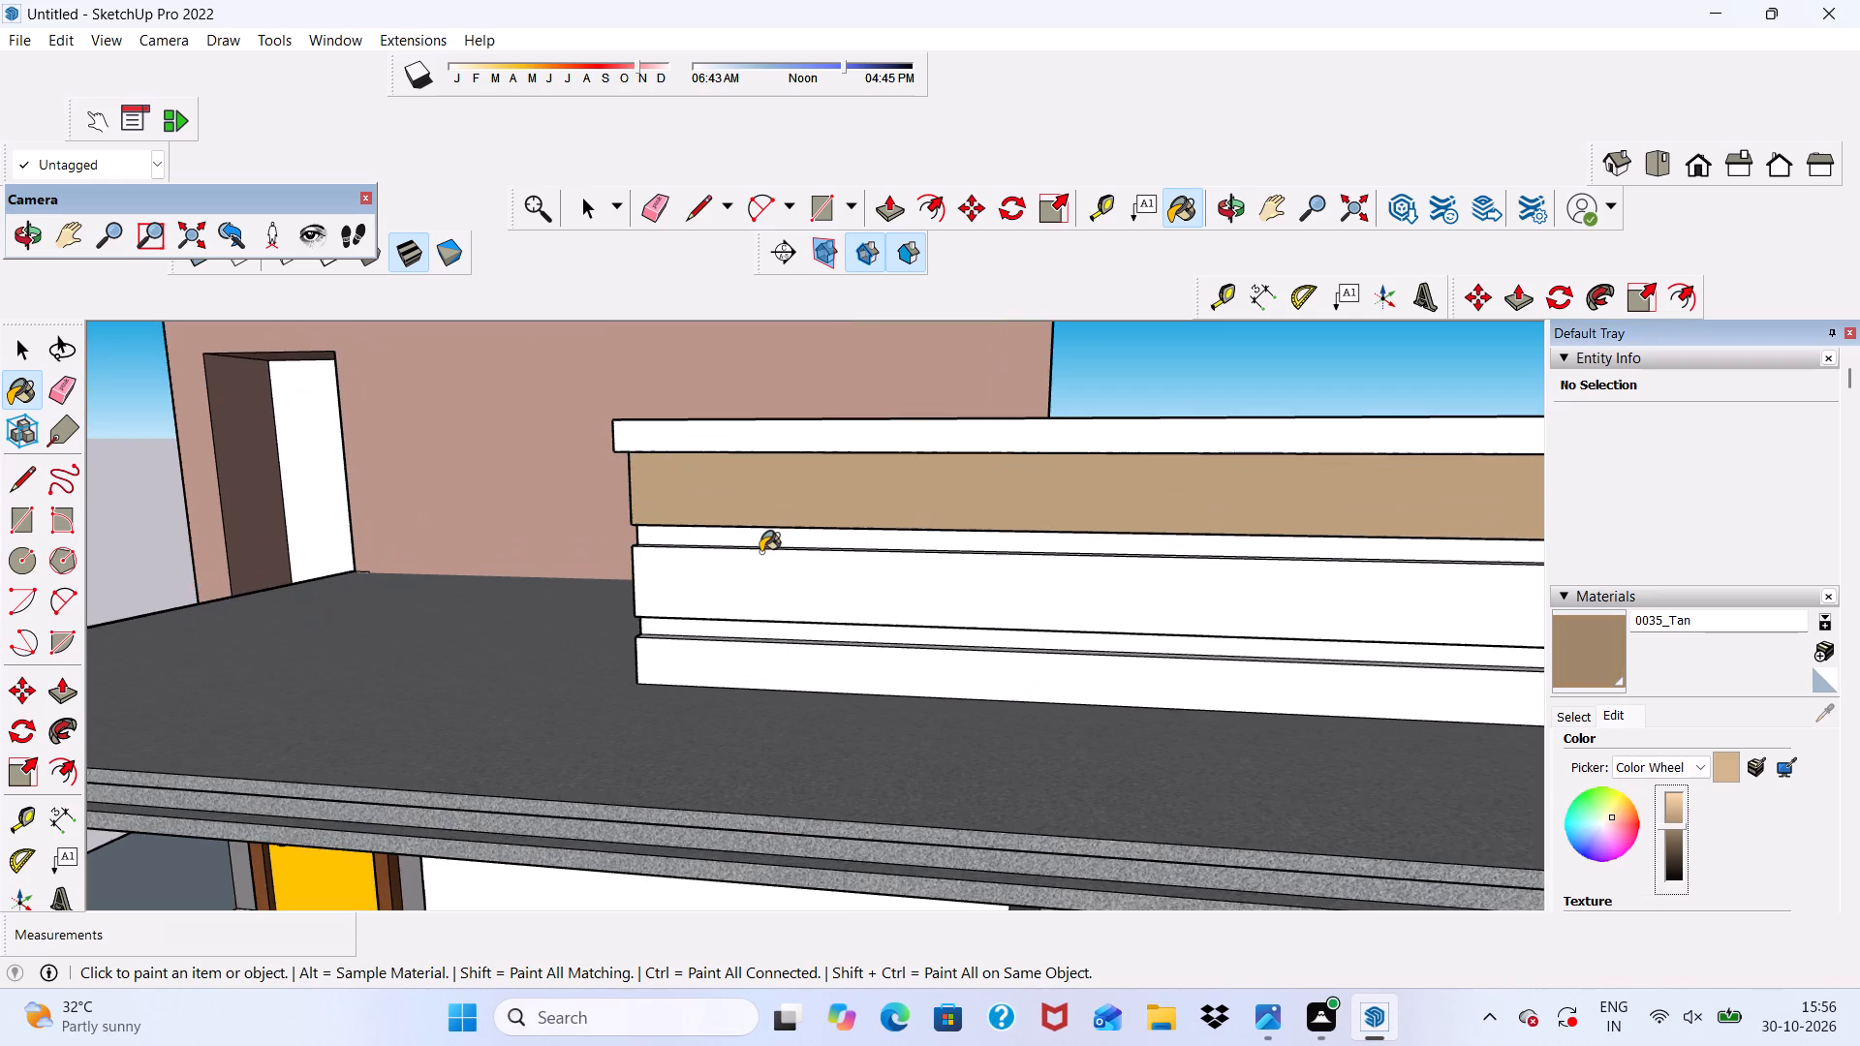
scroll(759, 552, up, 8)
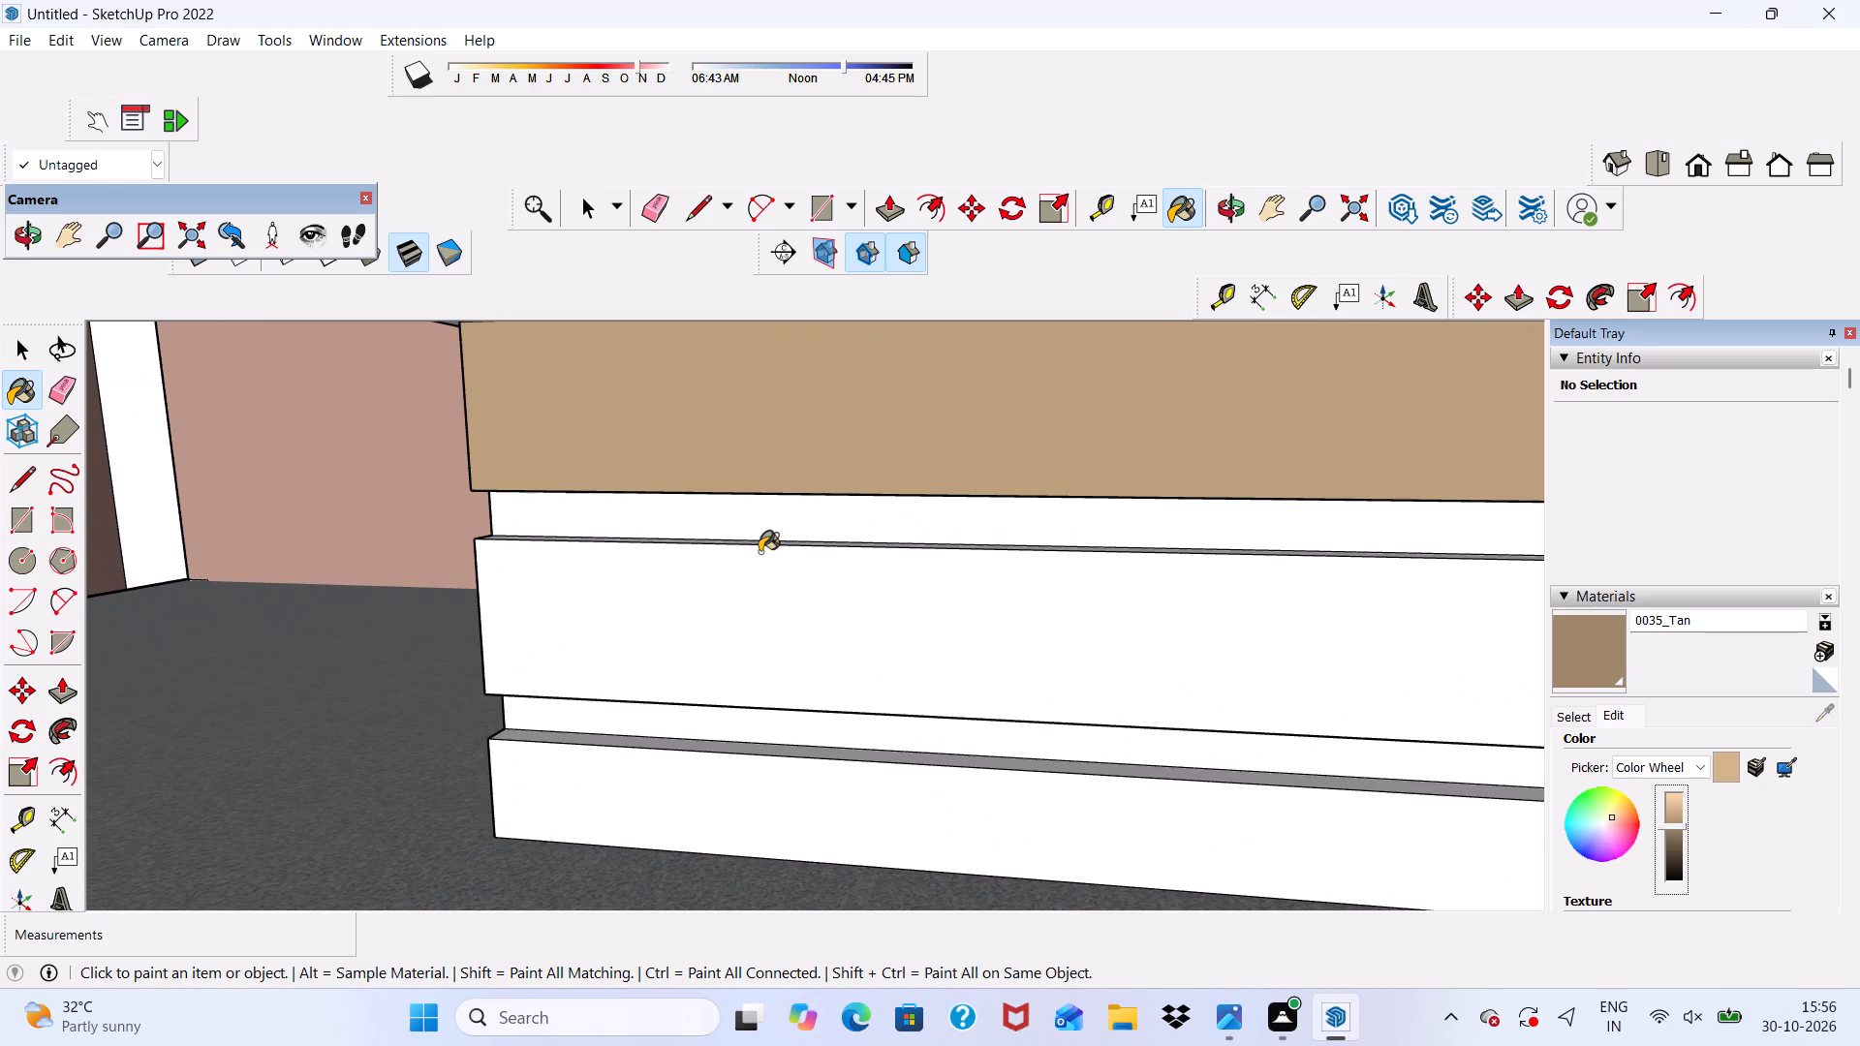
scroll(759, 552, up, 5)
click(732, 510)
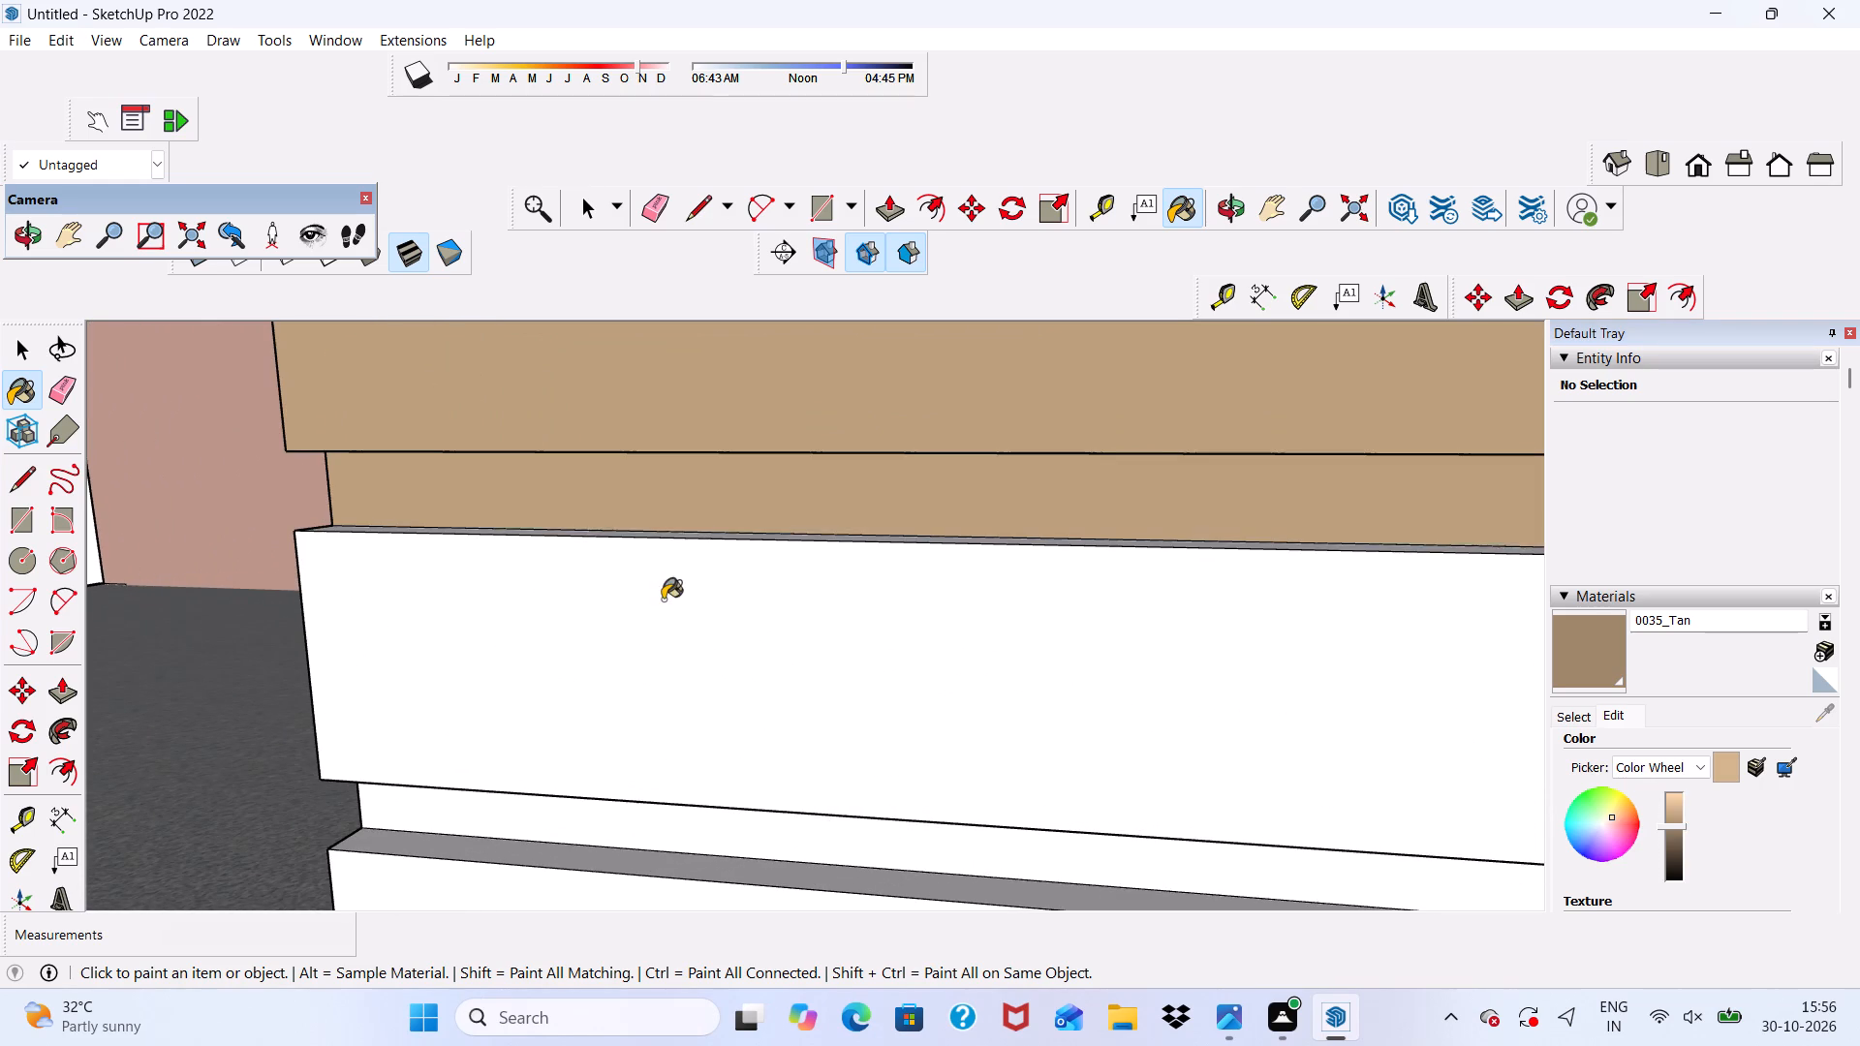
click(663, 600)
click(668, 537)
click(671, 533)
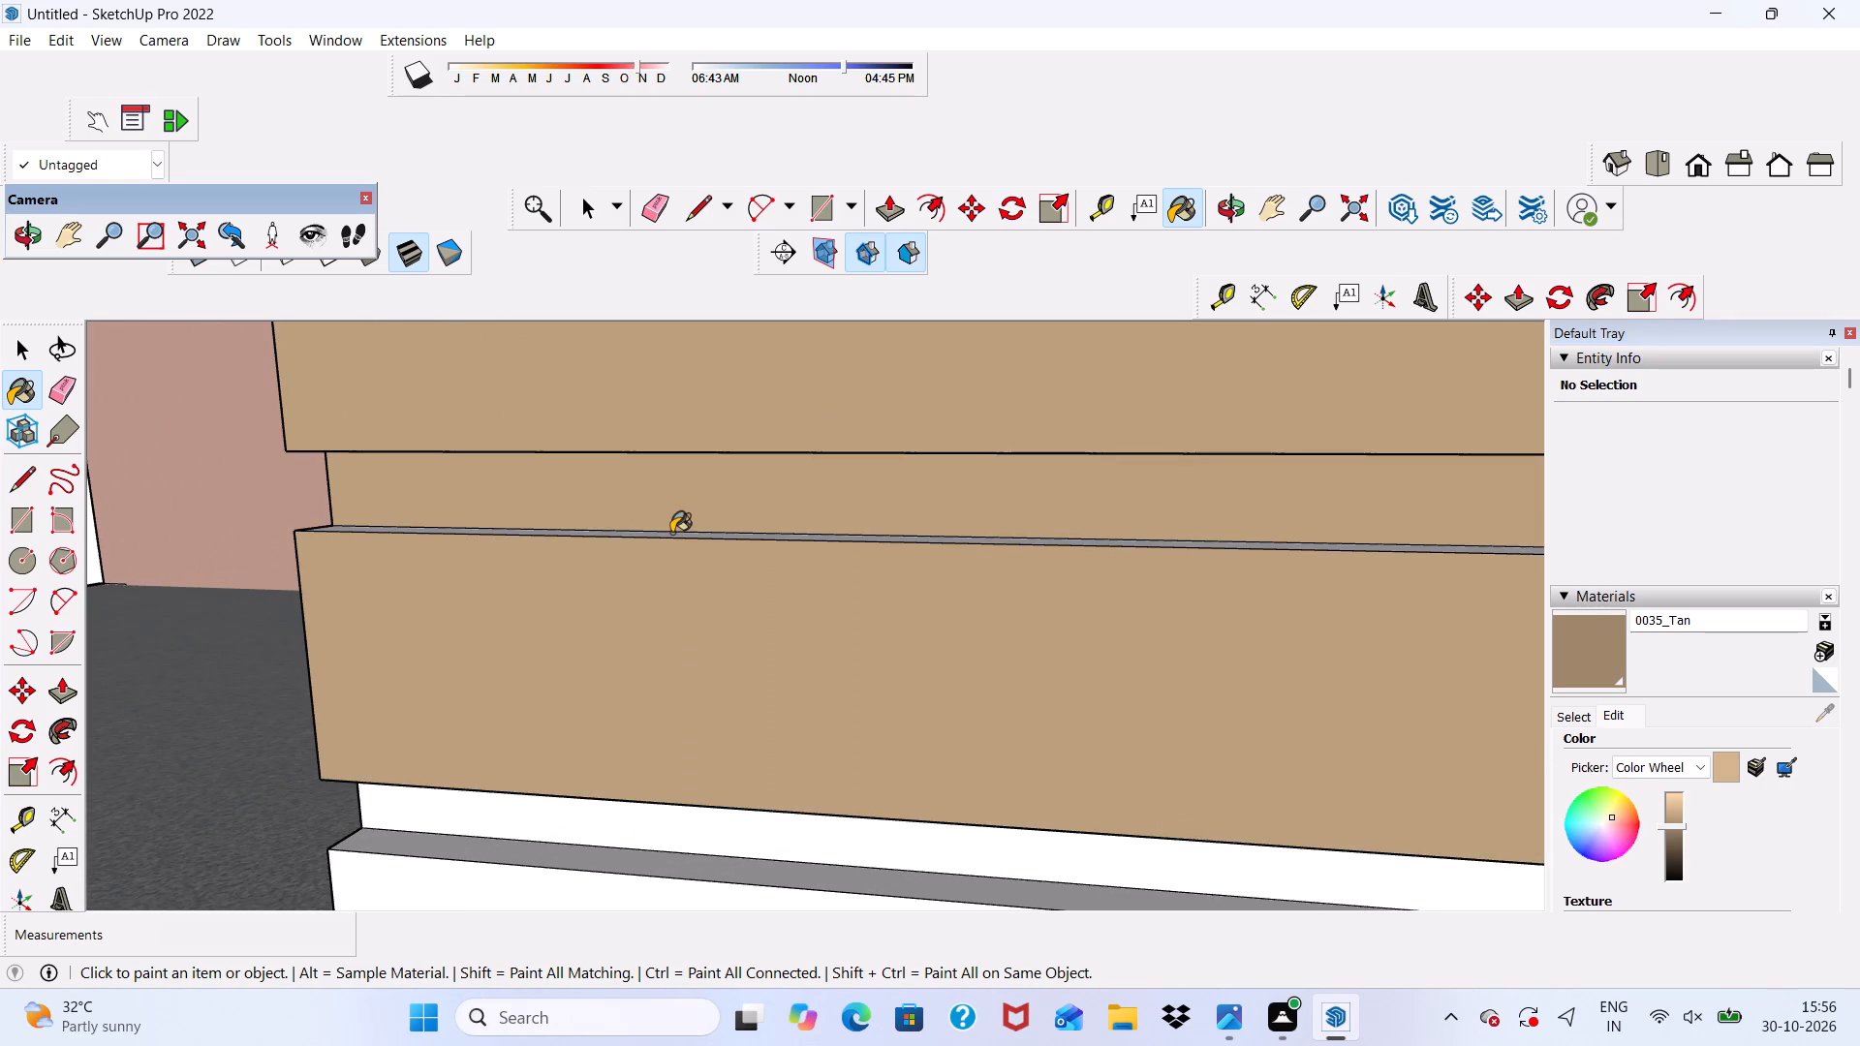
click(671, 535)
Paint the underside of the parapet's top band and the end face of the second band with 0035_Tan.
scroll(671, 535, down, 4)
middle_drag(664, 596, 965, 463)
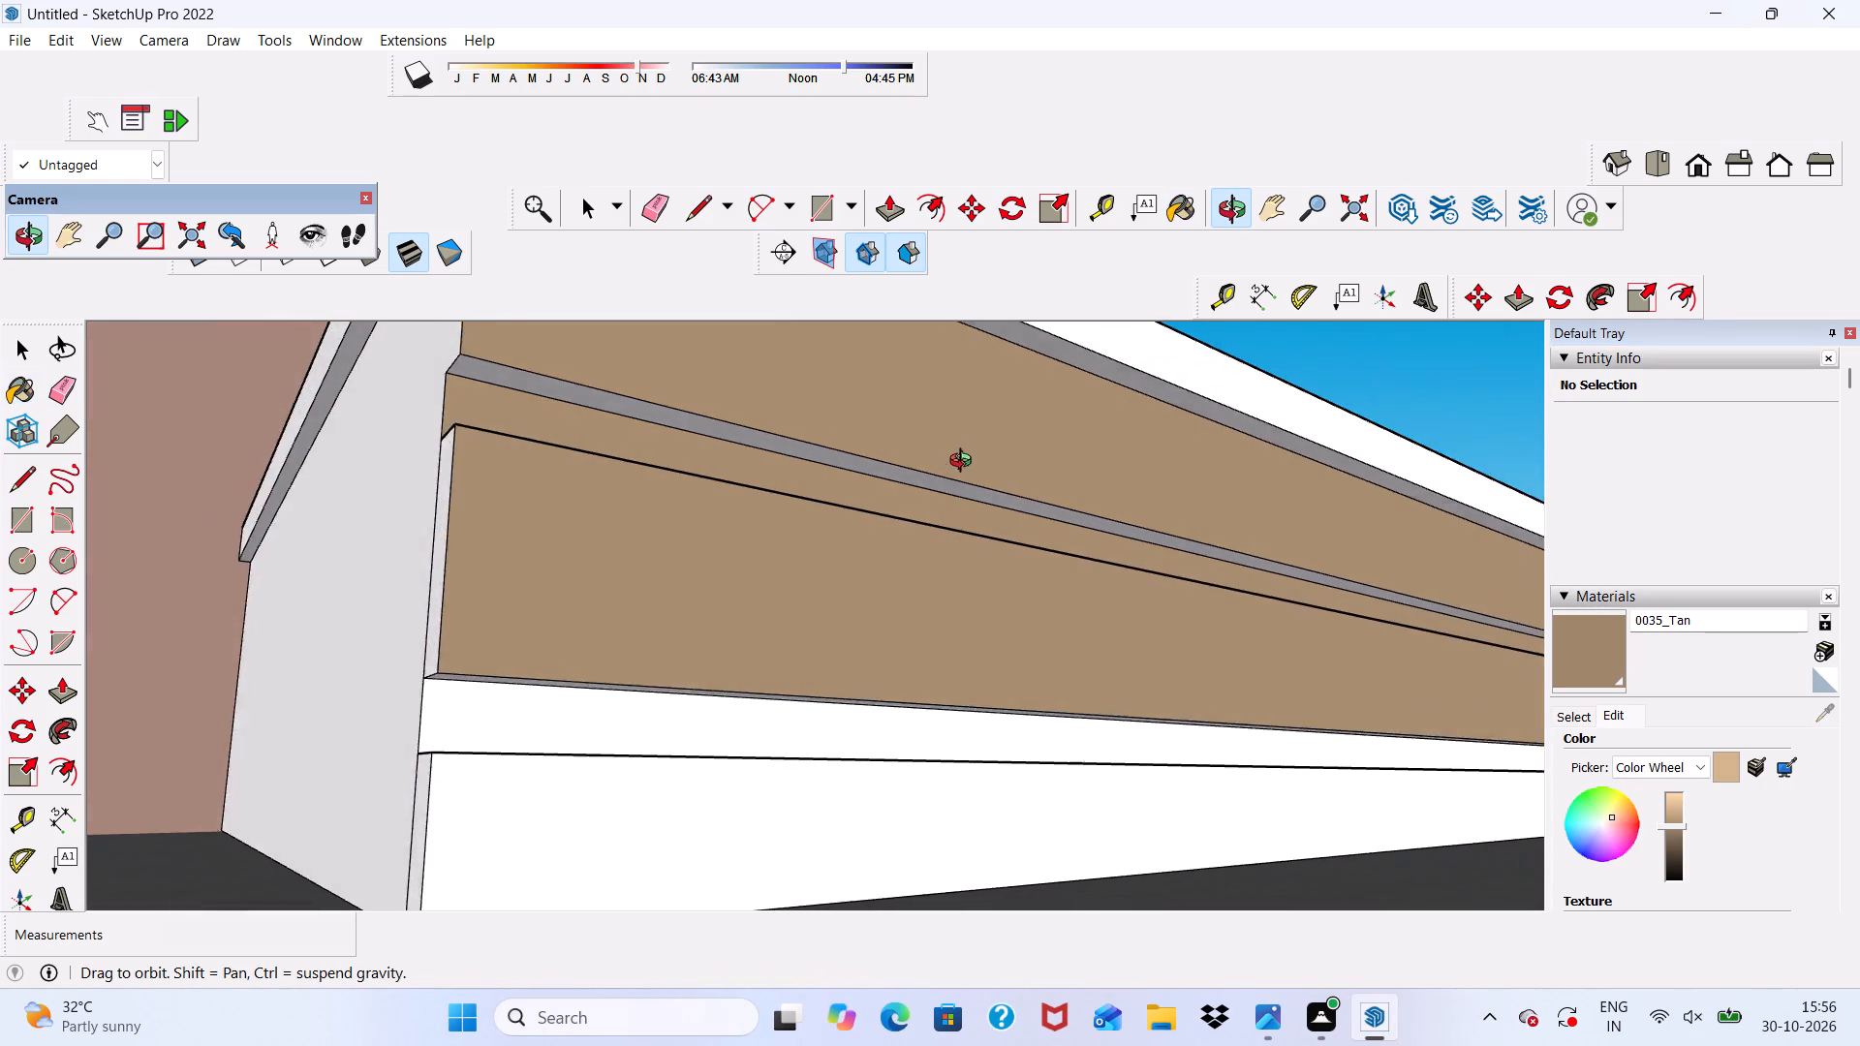
middle_drag(965, 463, 973, 481)
scroll(412, 381, up, 5)
scroll(561, 377, down, 1)
click(561, 377)
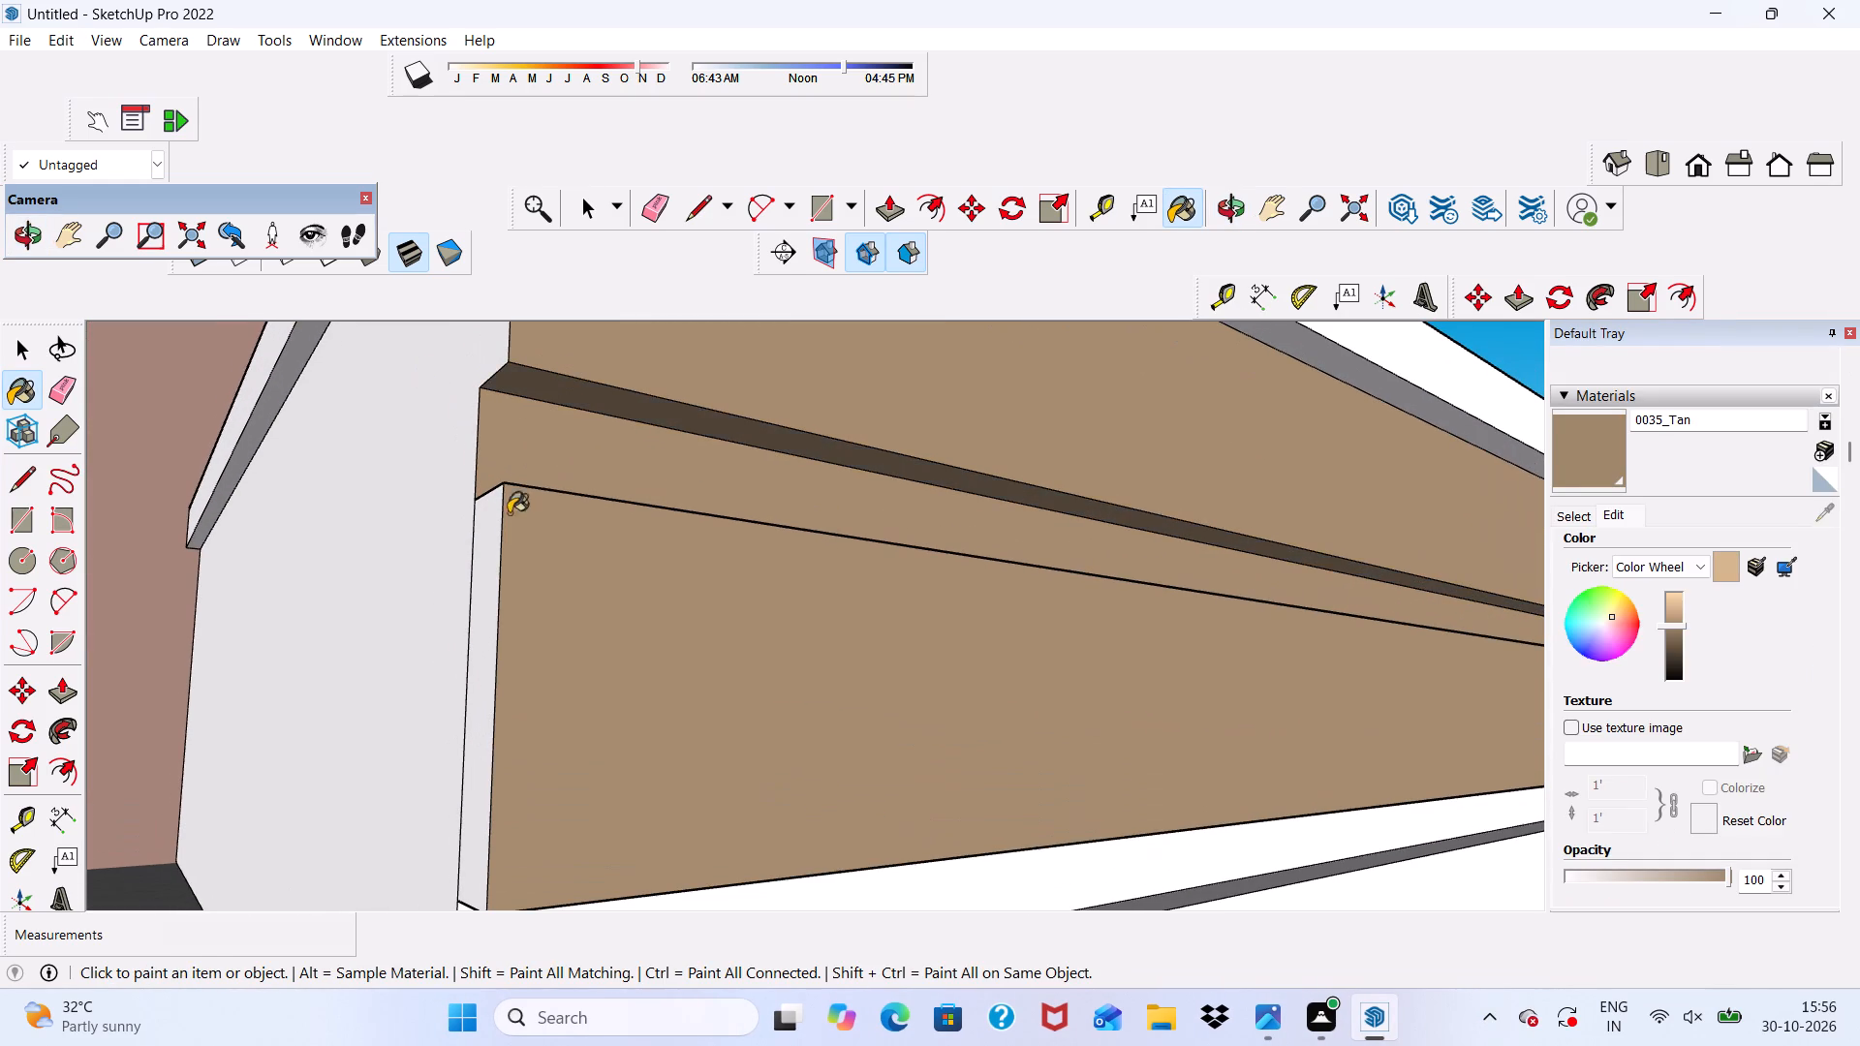
scroll(509, 525, up, 1)
click(479, 561)
Paint the parapet's bottom raised band, the groove above it and the adjoining ledge strip with 0035_Tan.
scroll(511, 462, down, 5)
scroll(601, 651, down, 2)
middle_drag(597, 843, 466, 642)
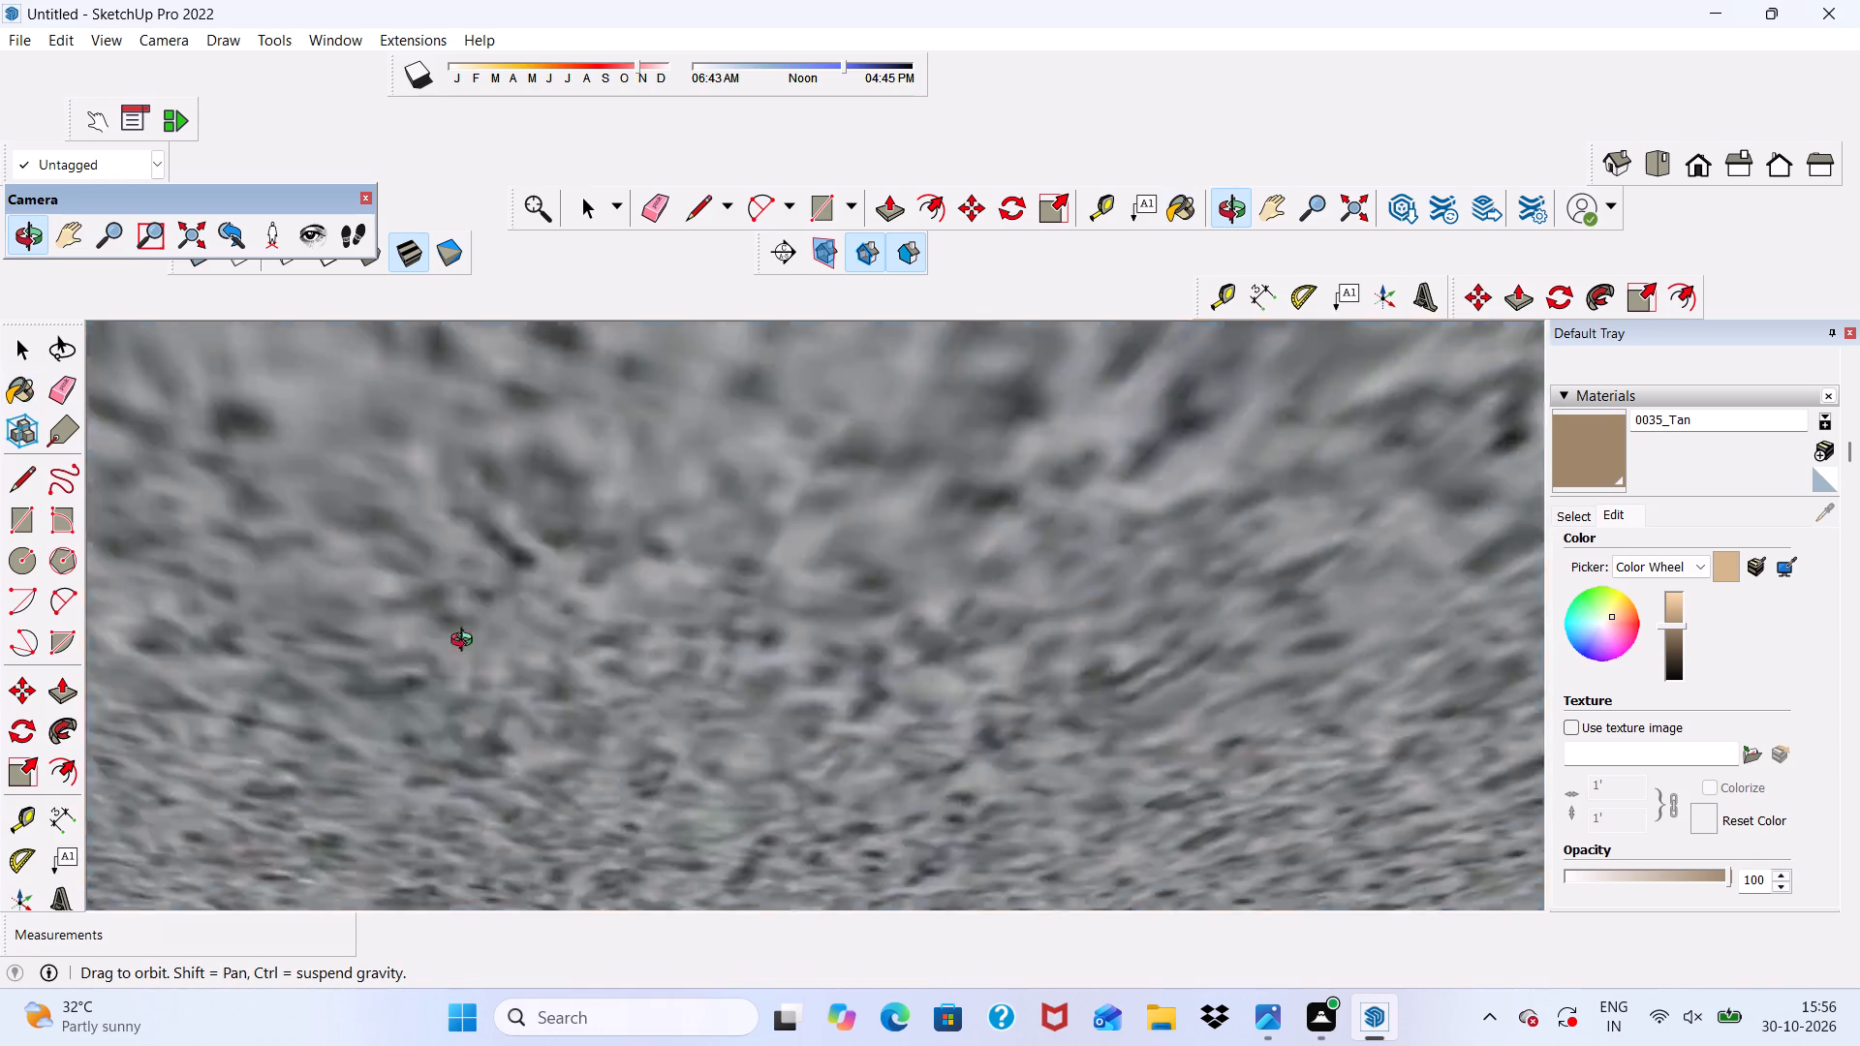
middle_drag(466, 642, 343, 794)
scroll(762, 891, up, 4)
click(757, 858)
click(745, 763)
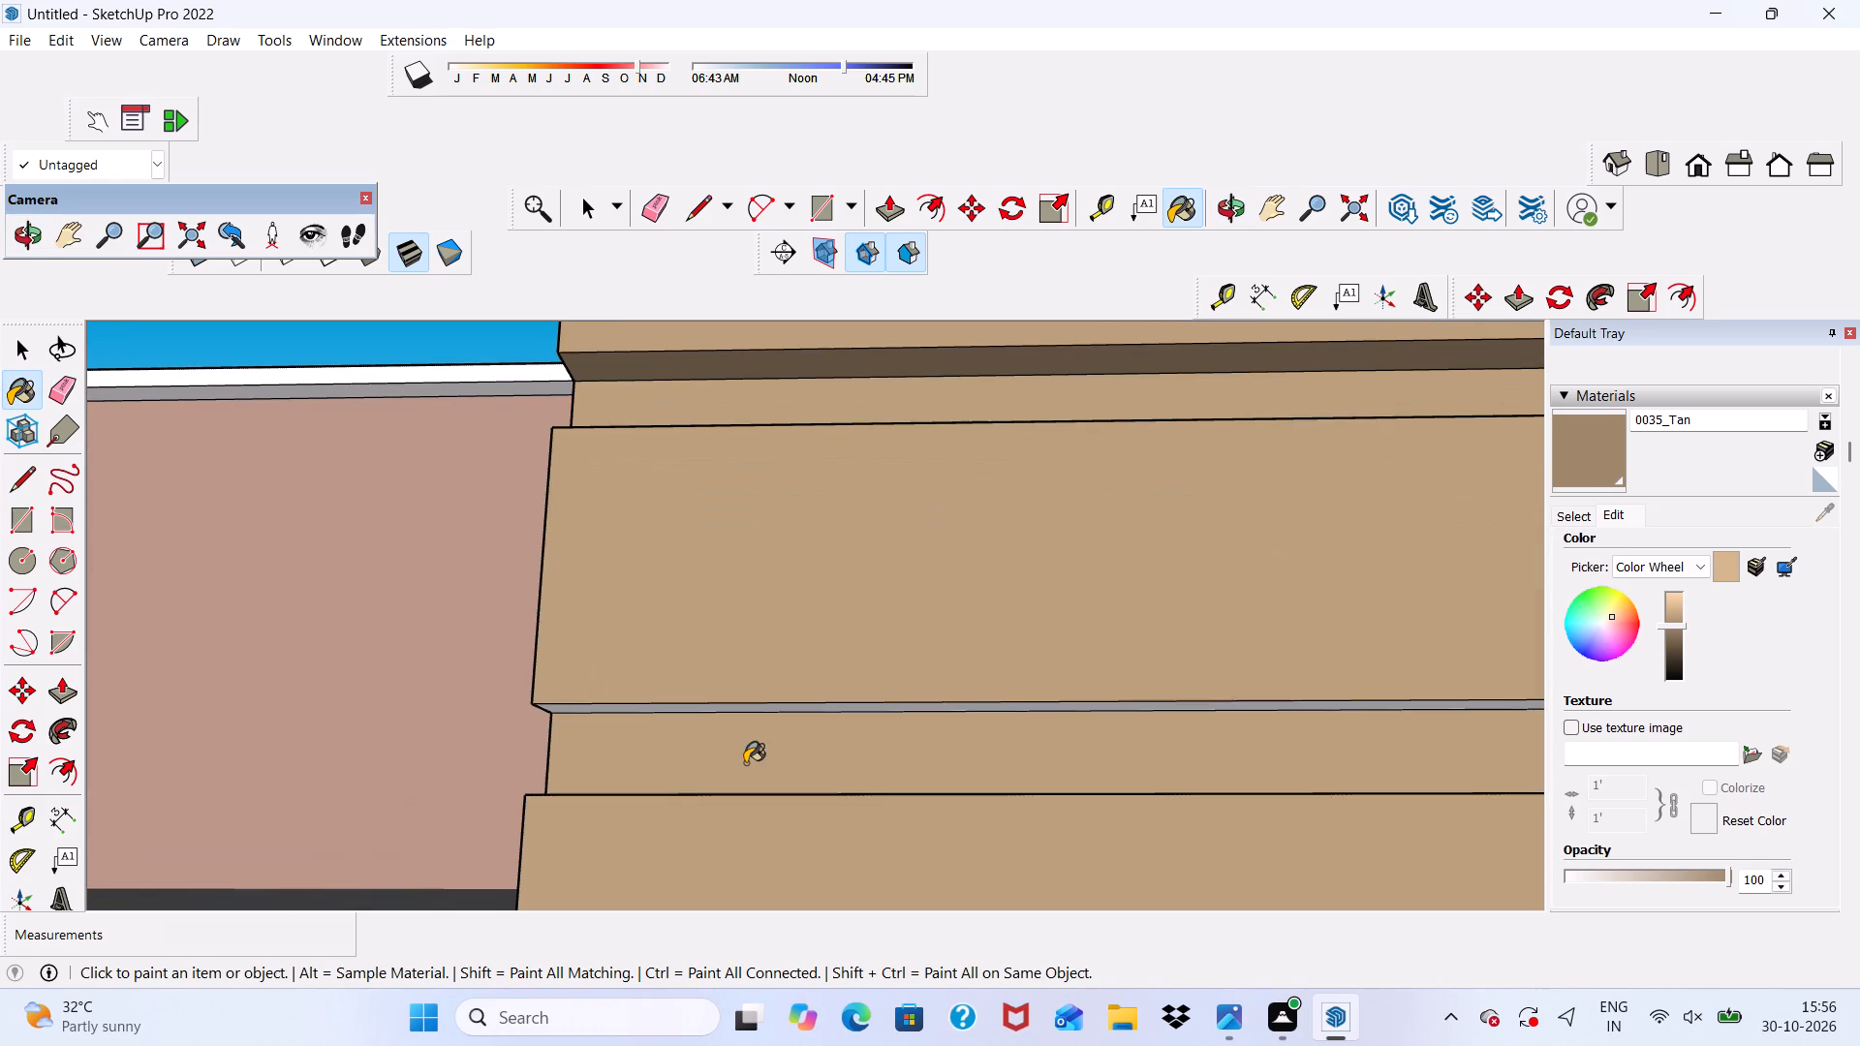
click(749, 711)
Paint the bottom parapet band's end face and the ledges bordering the lower groove with 0035_Tan.
scroll(749, 711, down, 5)
middle_drag(750, 715, 764, 739)
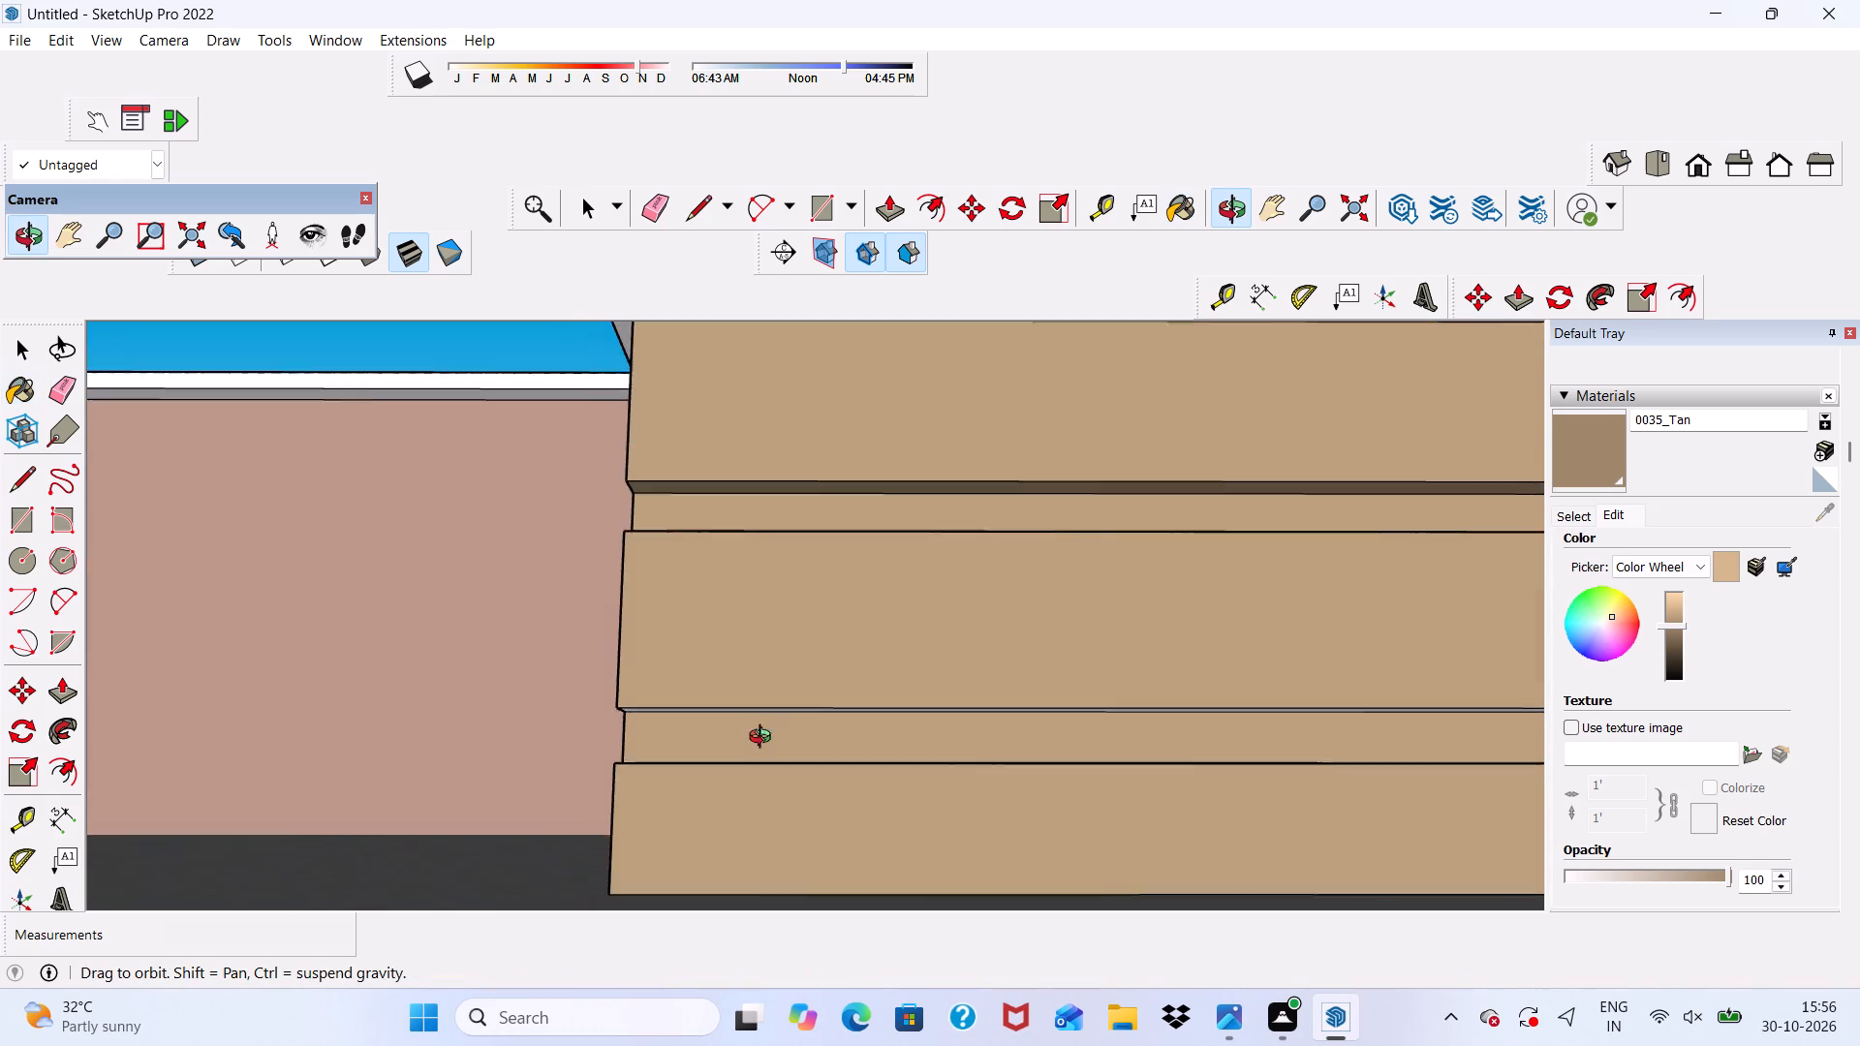
middle_drag(764, 739, 970, 785)
scroll(524, 809, up, 5)
scroll(770, 785, down, 1)
click(794, 797)
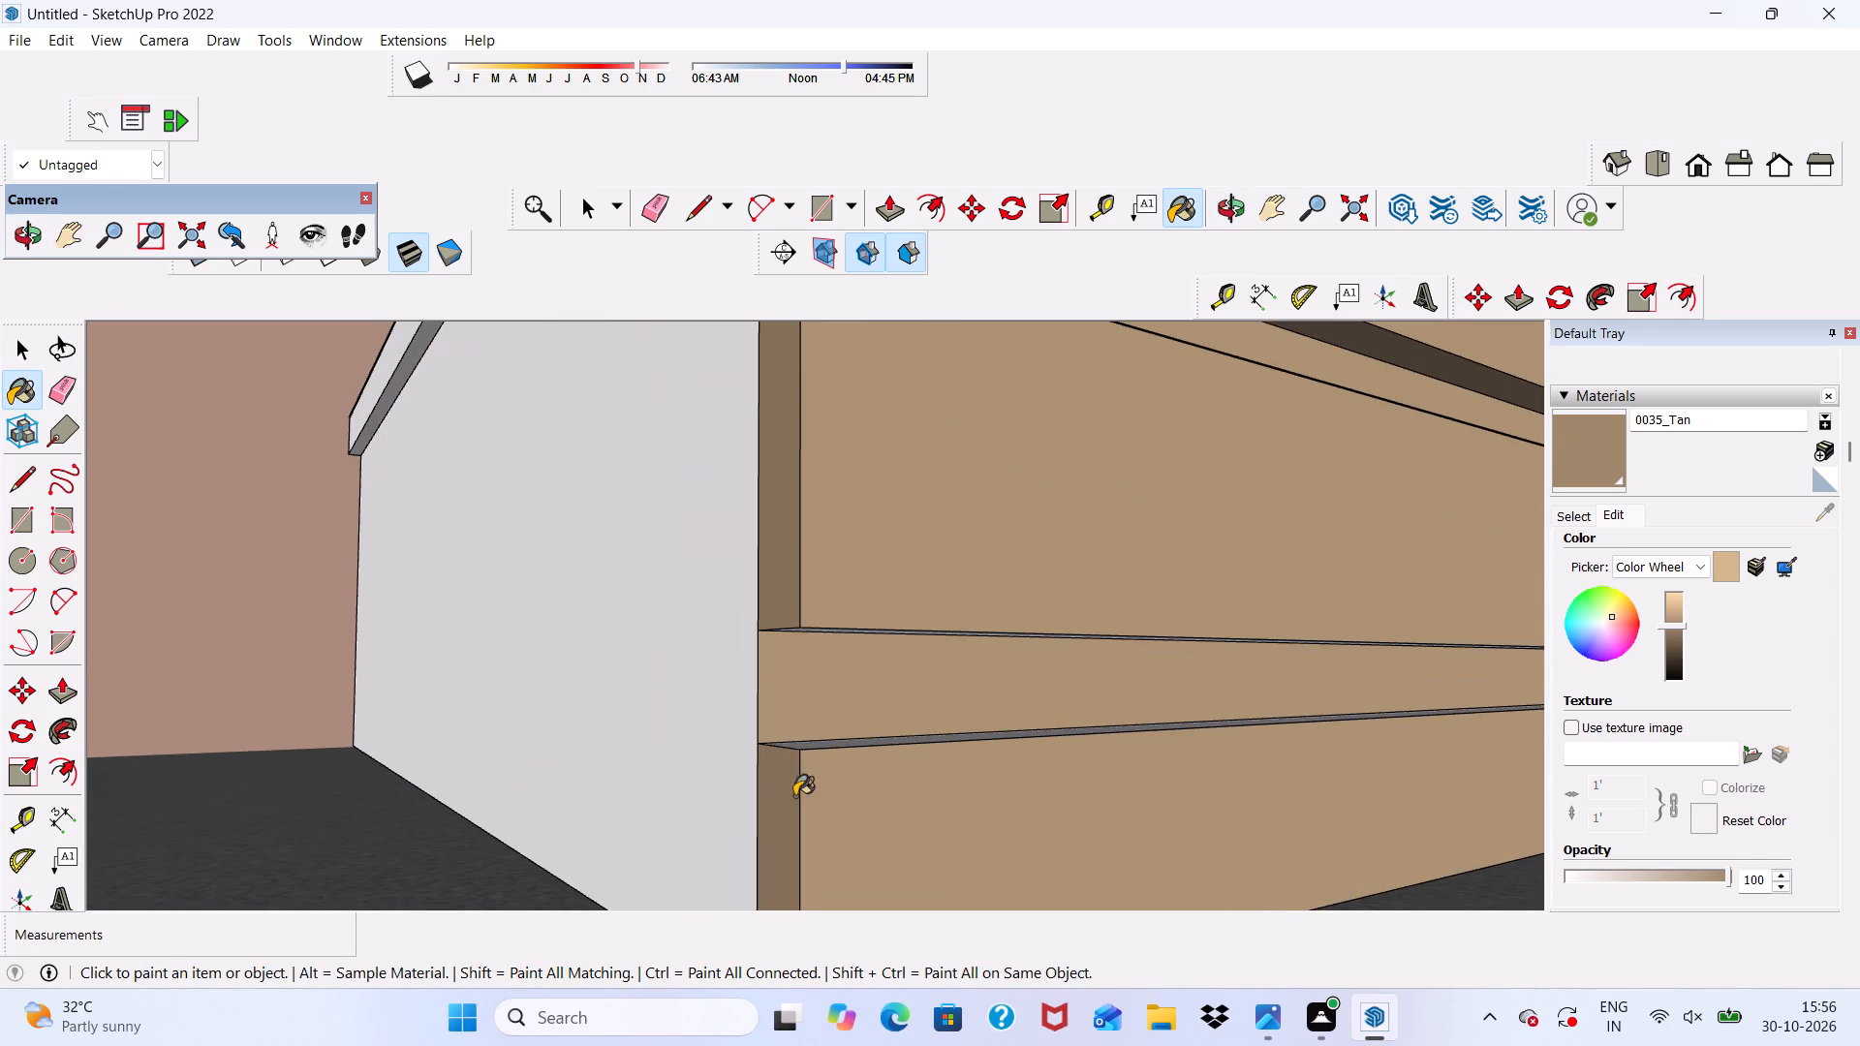
scroll(798, 775, up, 4)
click(805, 729)
click(821, 570)
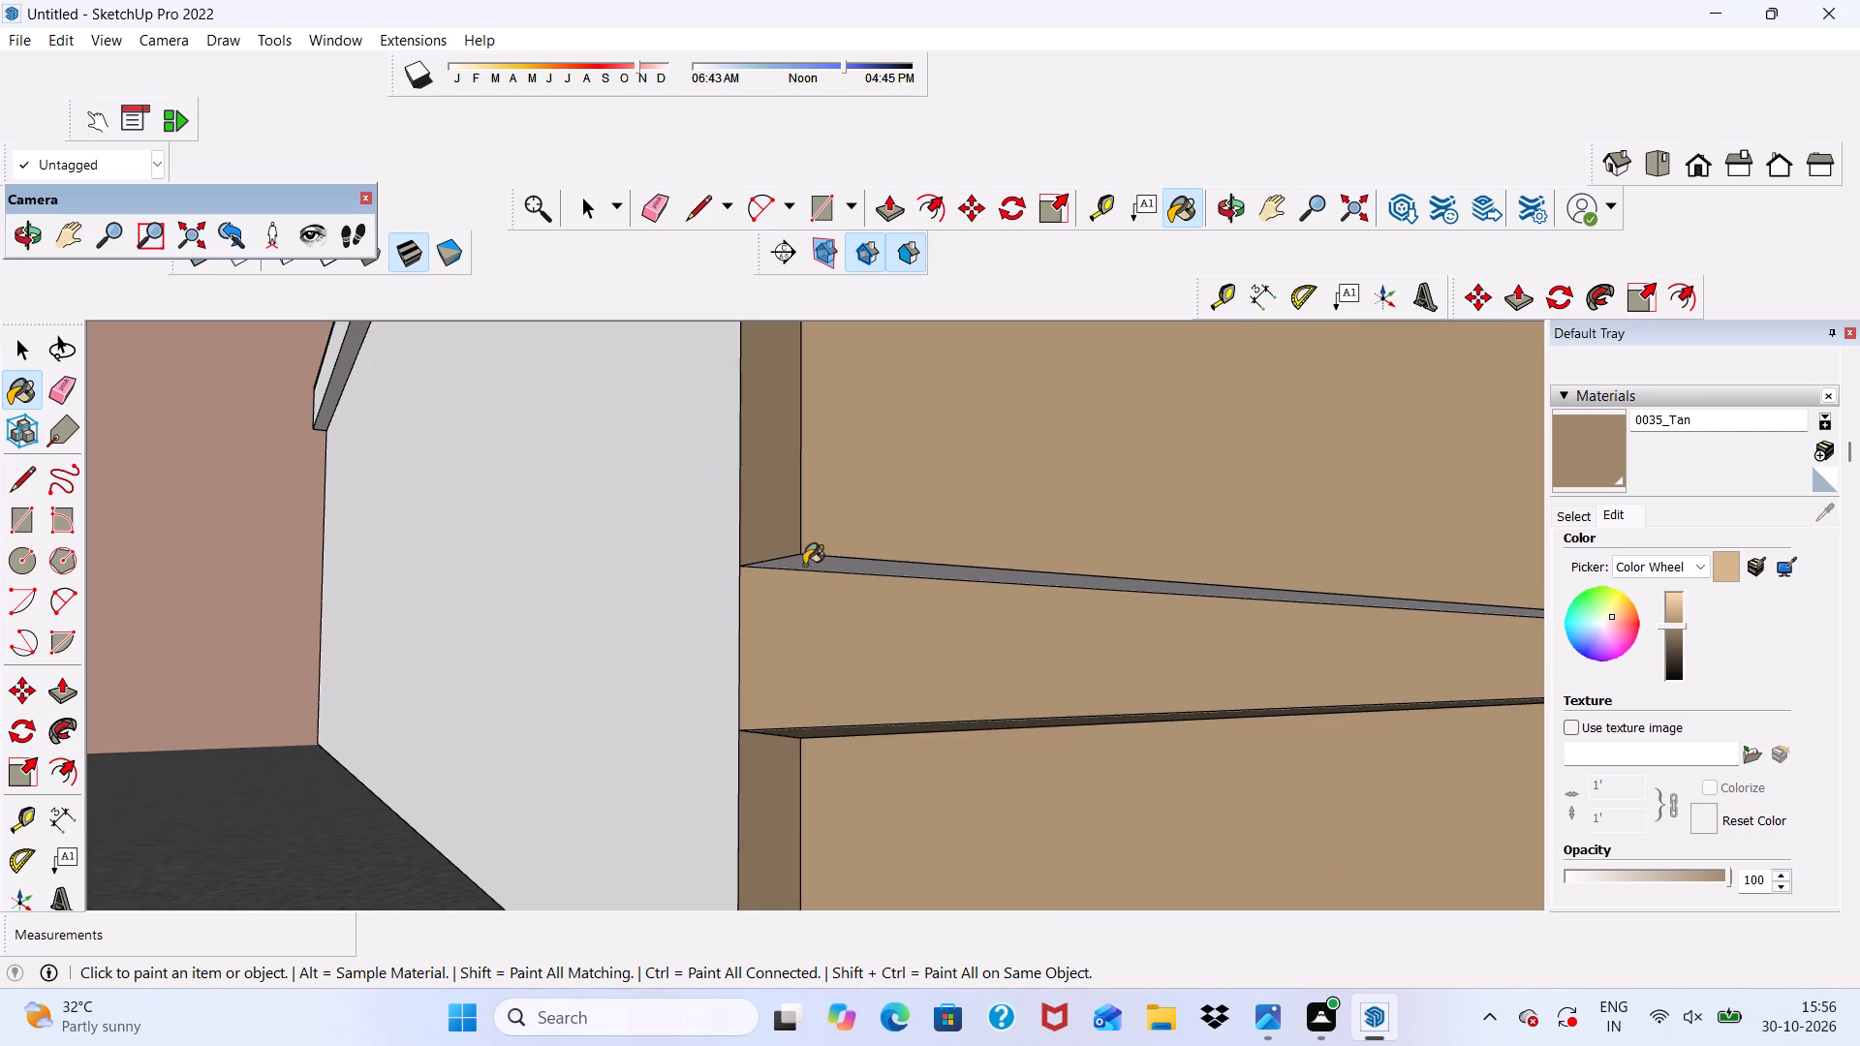
Paint the first groove and first raised slat of the corner column below the parapet with 0035_Tan.
scroll(754, 573, down, 5)
scroll(519, 576, down, 12)
scroll(613, 591, down, 6)
scroll(739, 592, down, 2)
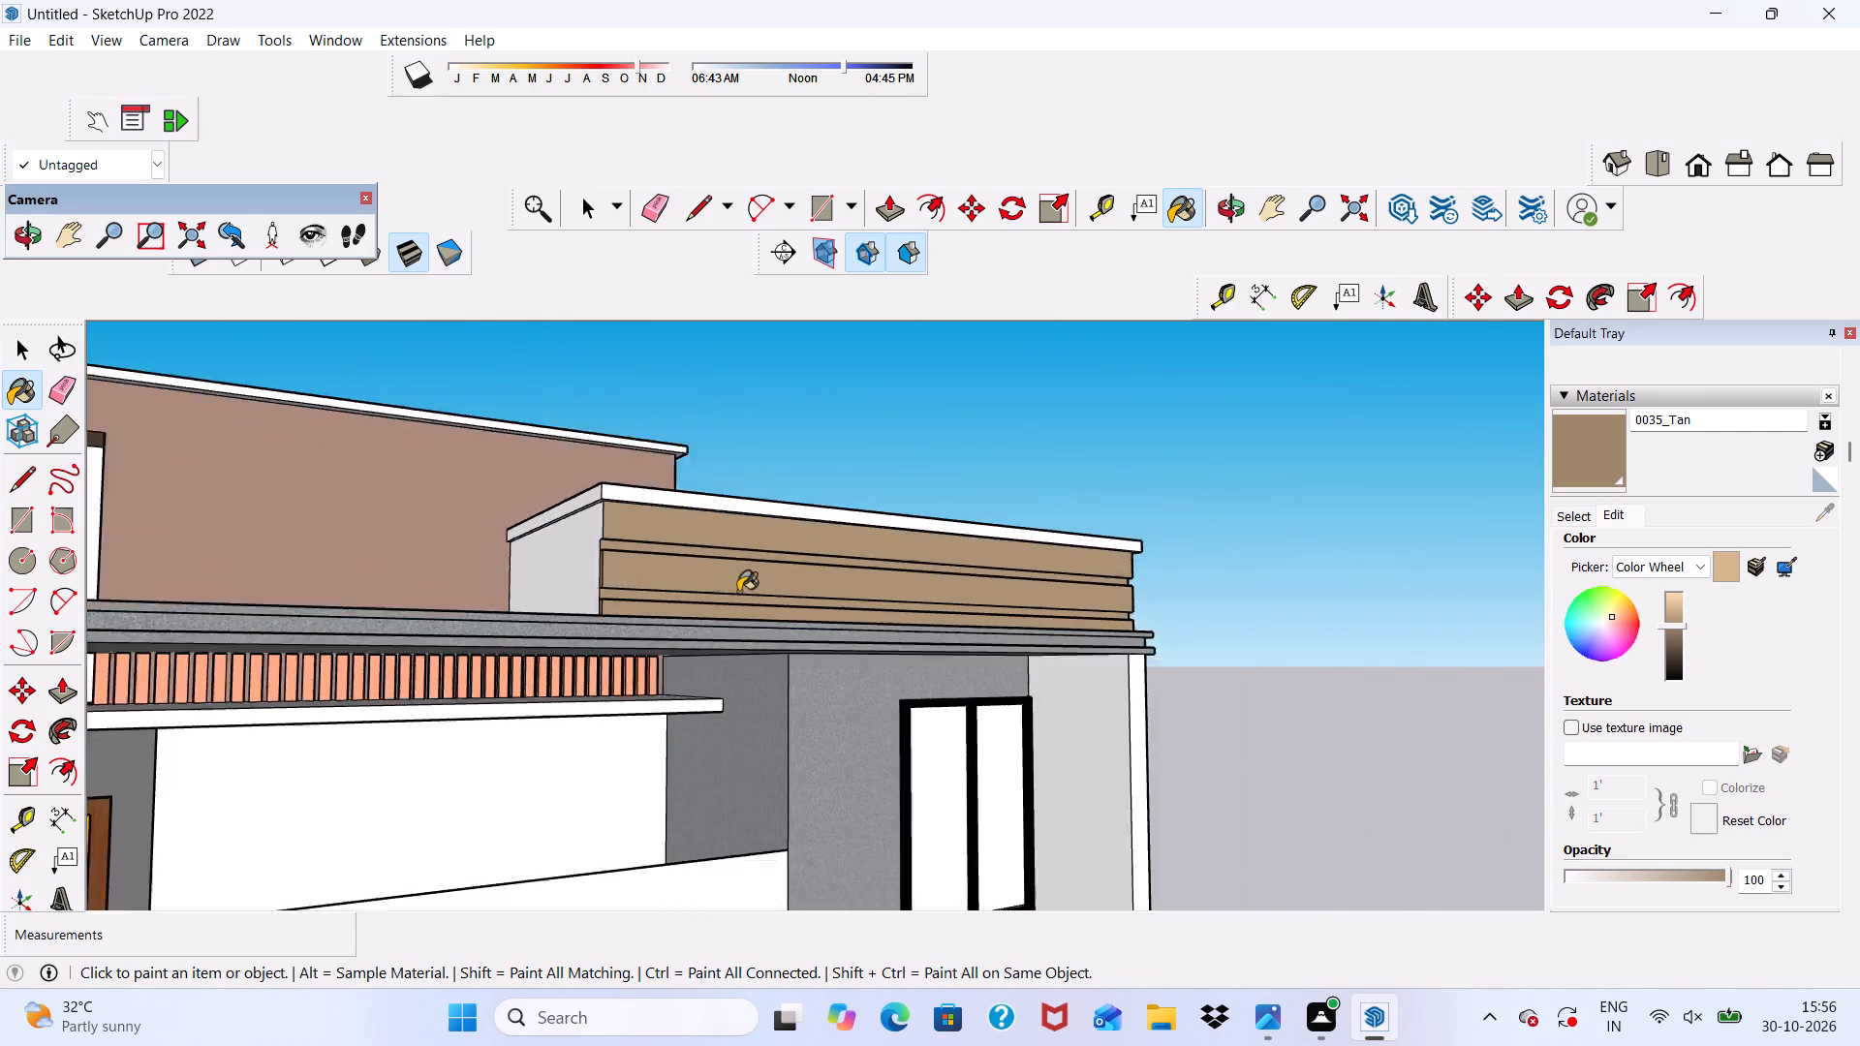
scroll(738, 592, down, 5)
middle_drag(931, 670, 573, 657)
scroll(1100, 631, up, 7)
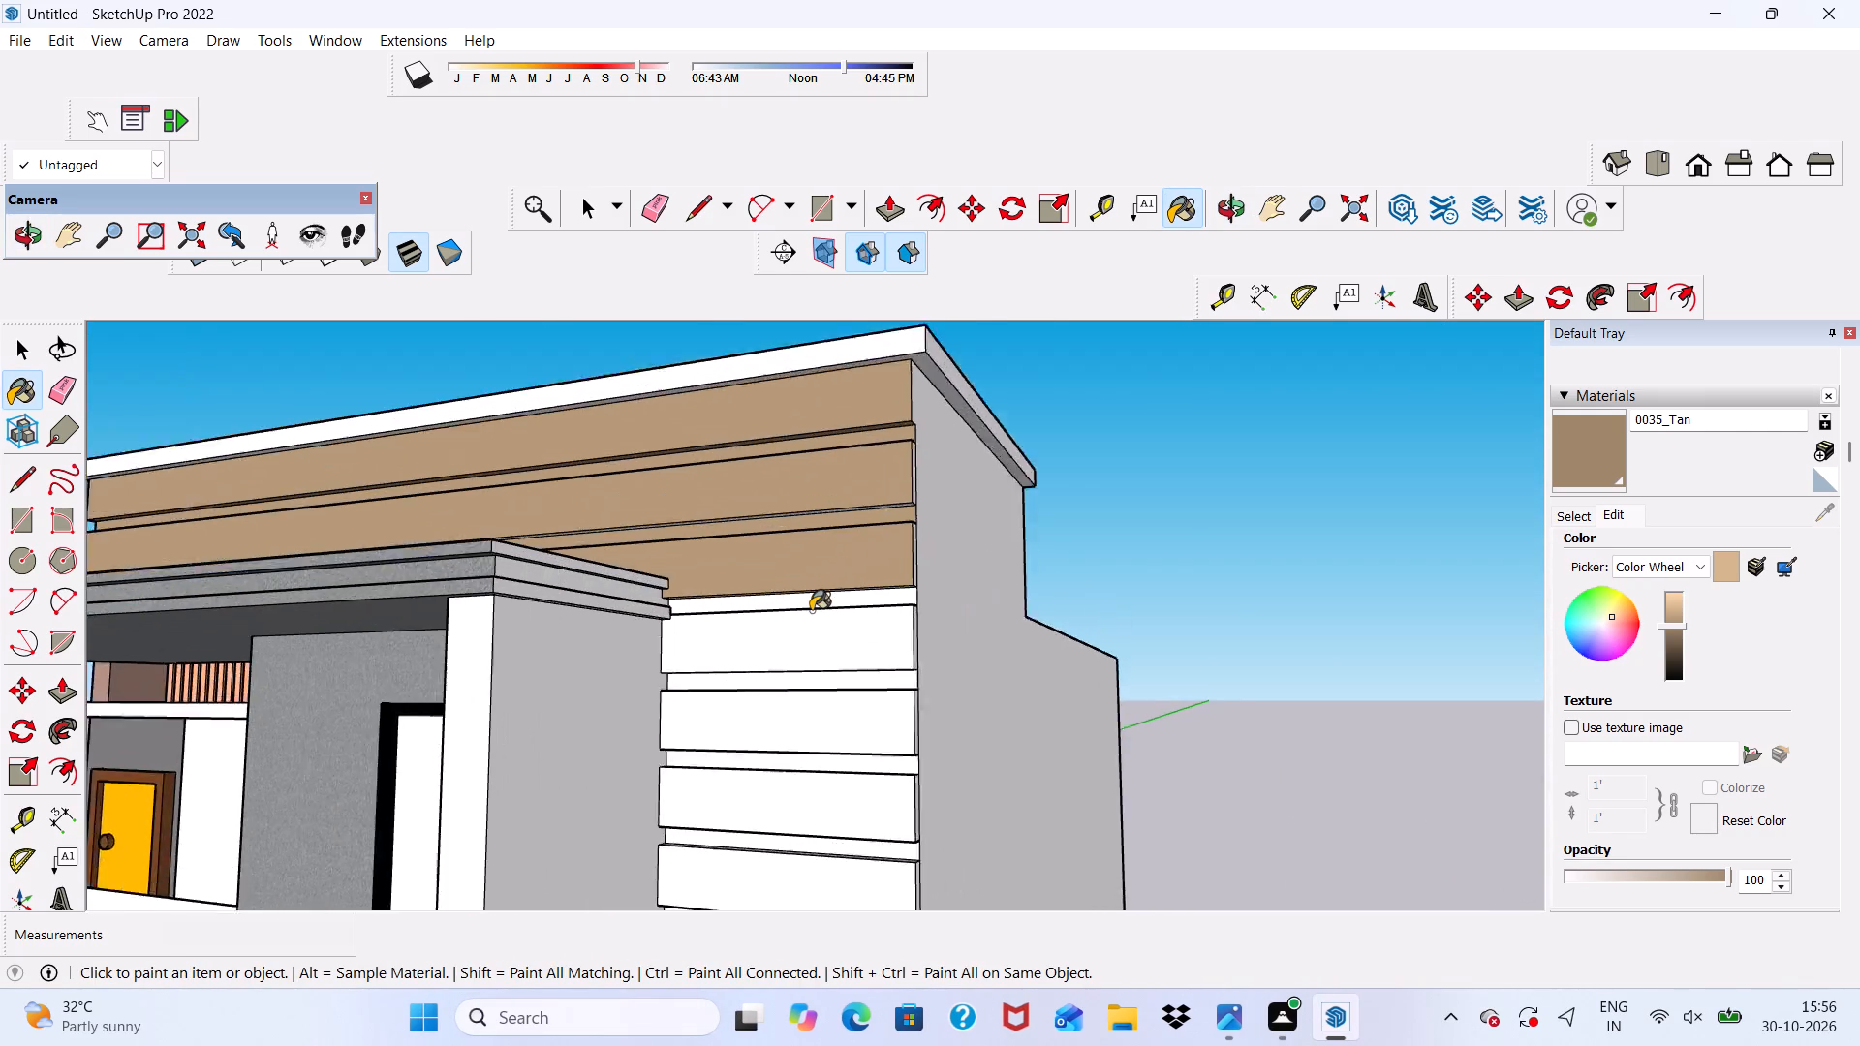
scroll(811, 611, up, 8)
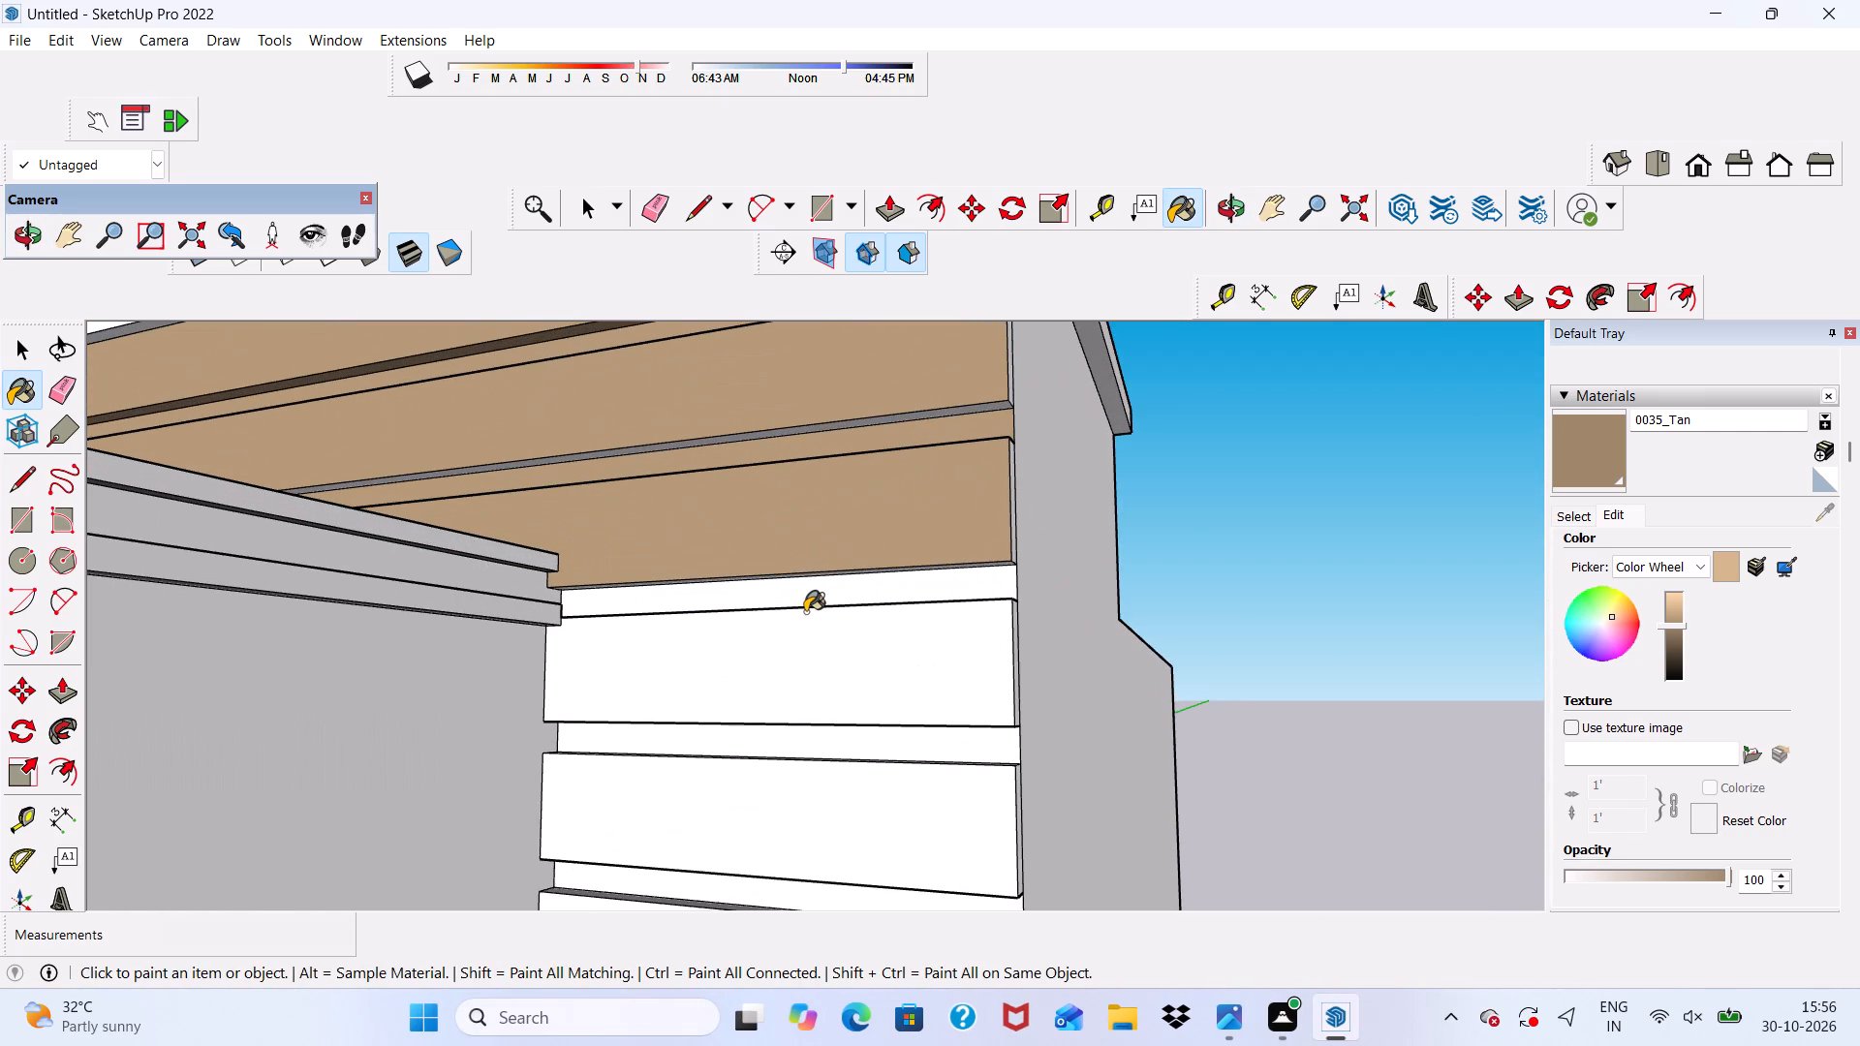
scroll(805, 612, up, 6)
click(805, 612)
click(790, 586)
Paint the remaining grey ledge strips between the parapet bands and above the first corner-column slat with 0035_Tan.
scroll(768, 585, down, 6)
middle_drag(856, 642, 834, 656)
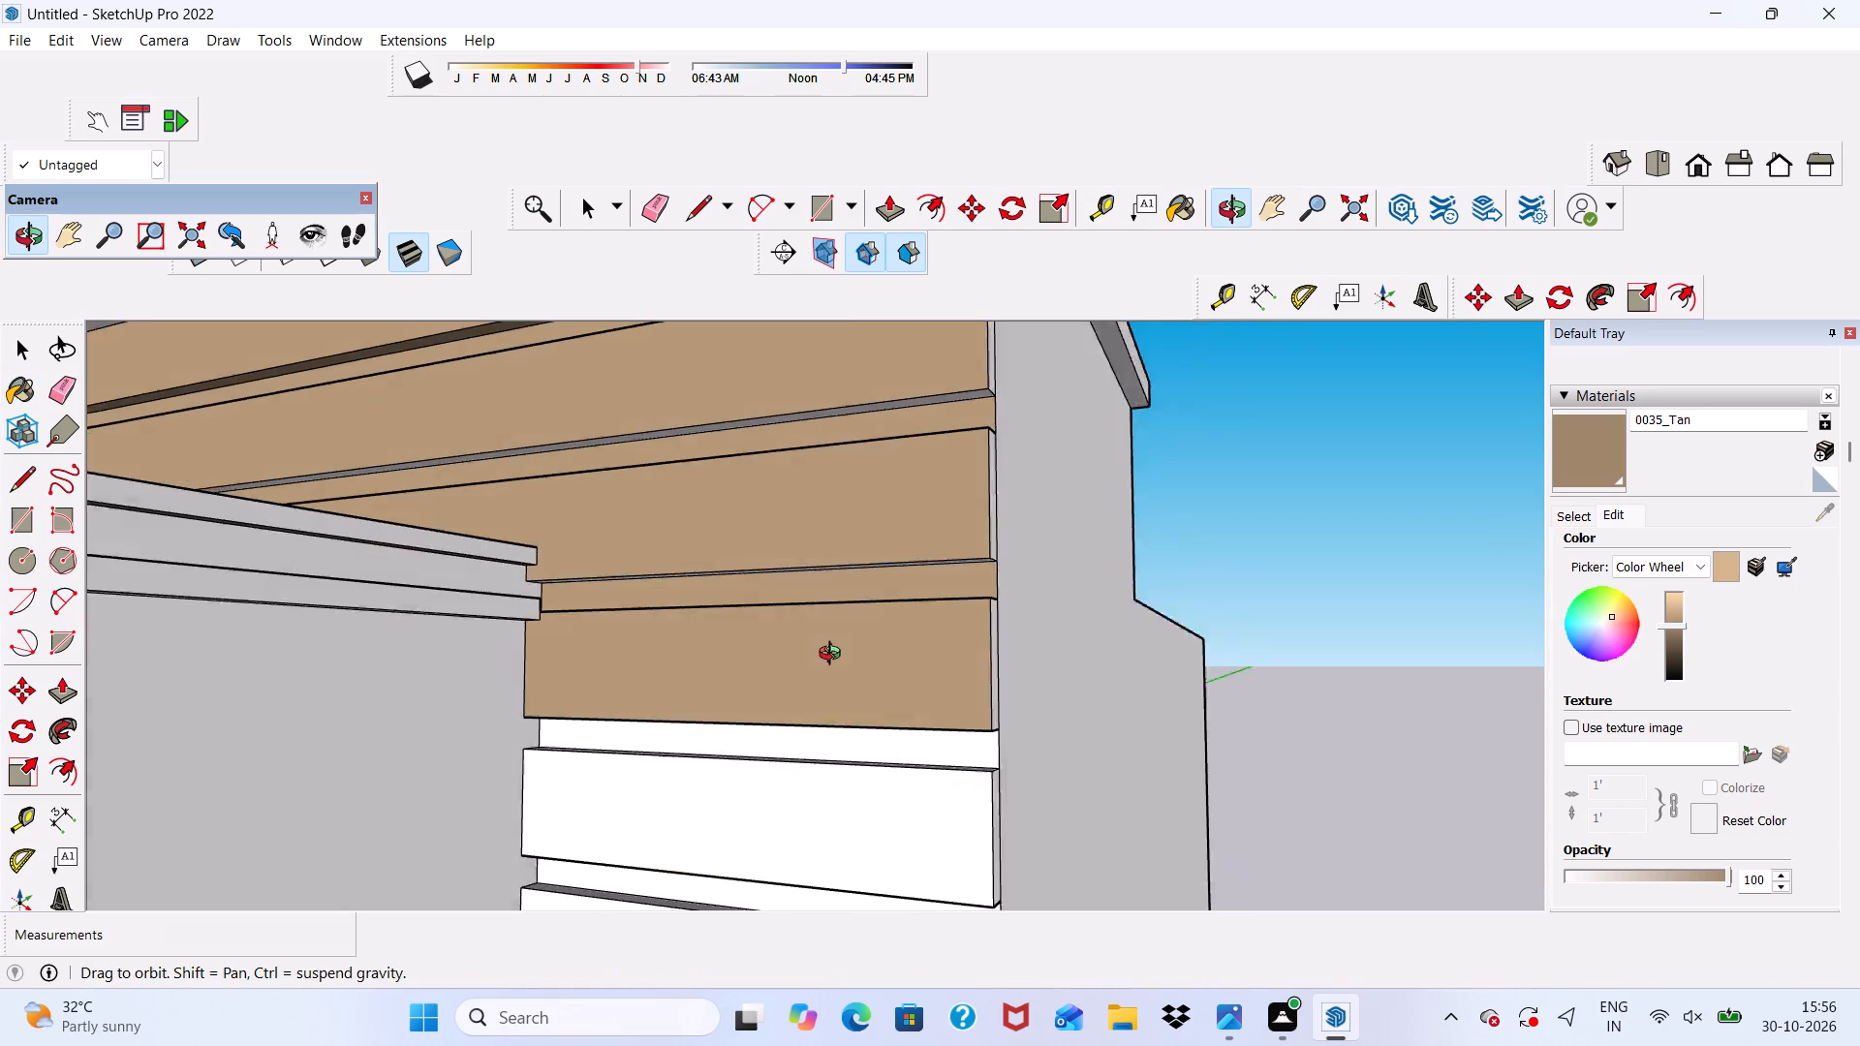
middle_drag(834, 656, 665, 634)
scroll(713, 566, up, 11)
click(697, 572)
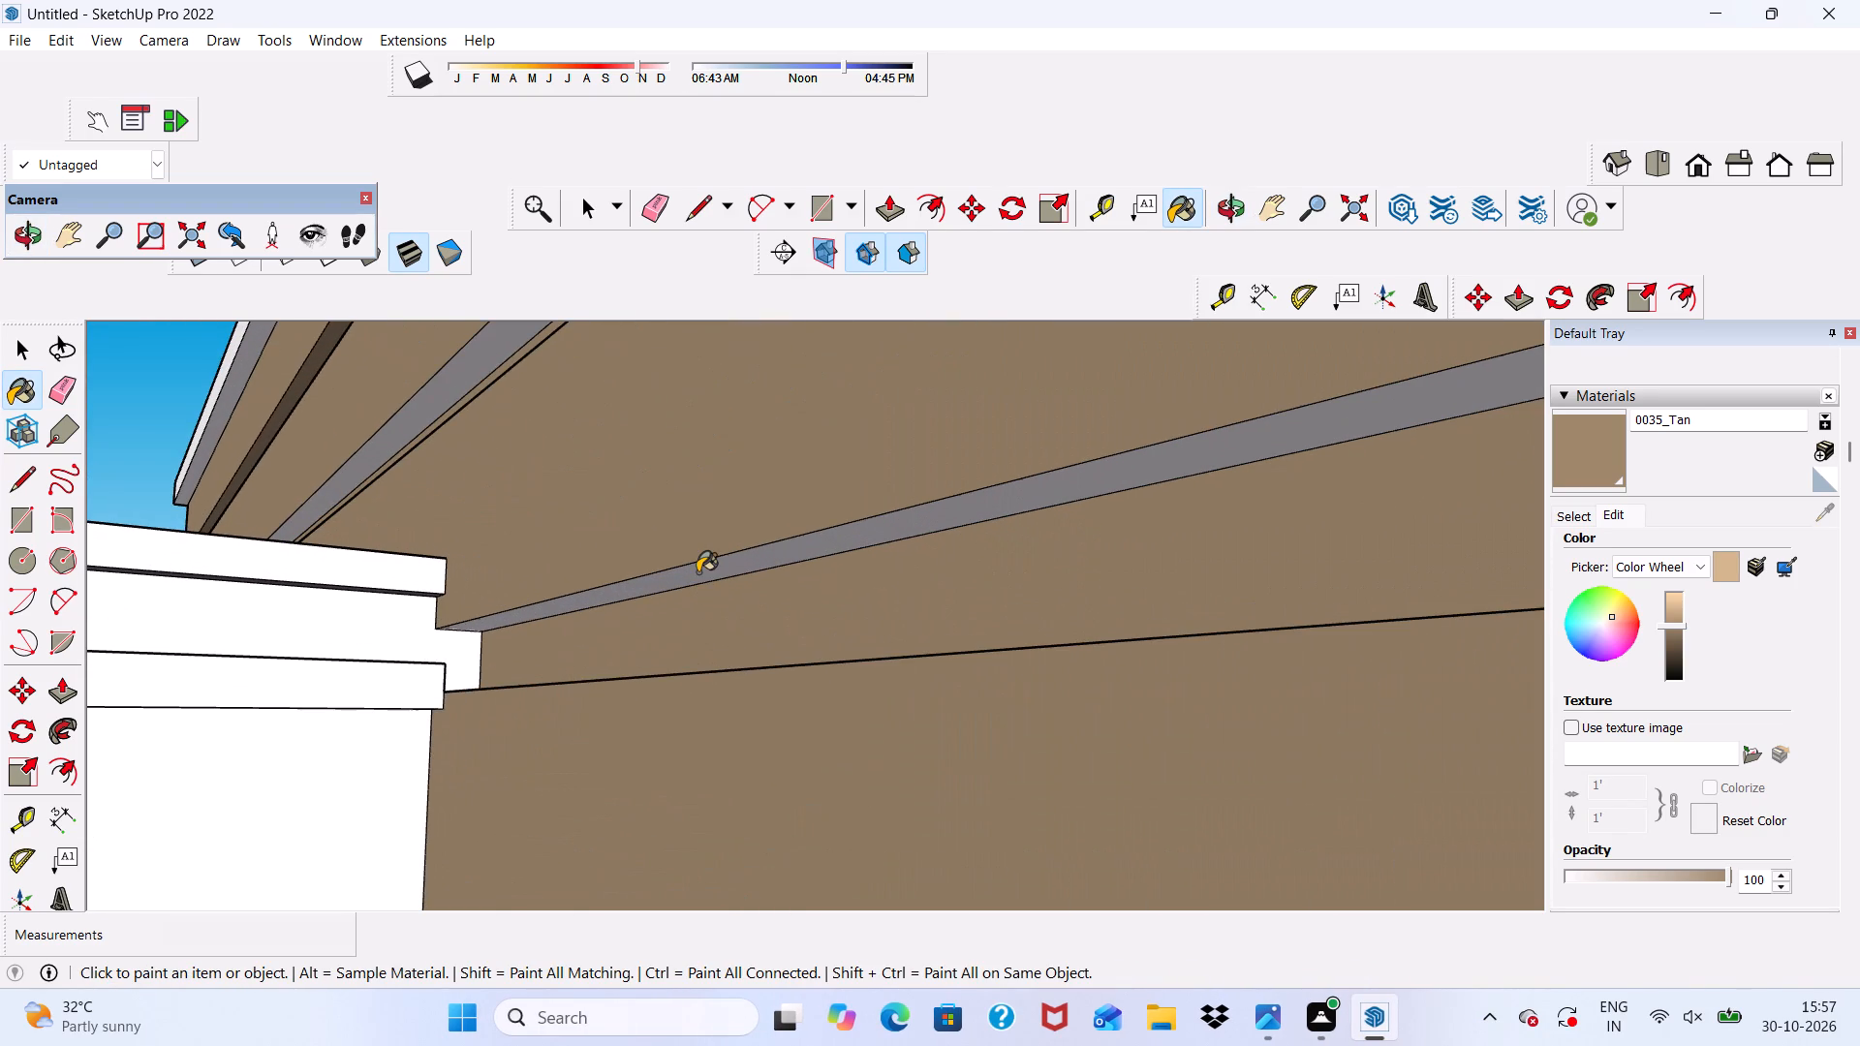
click(438, 373)
scroll(445, 442, down, 6)
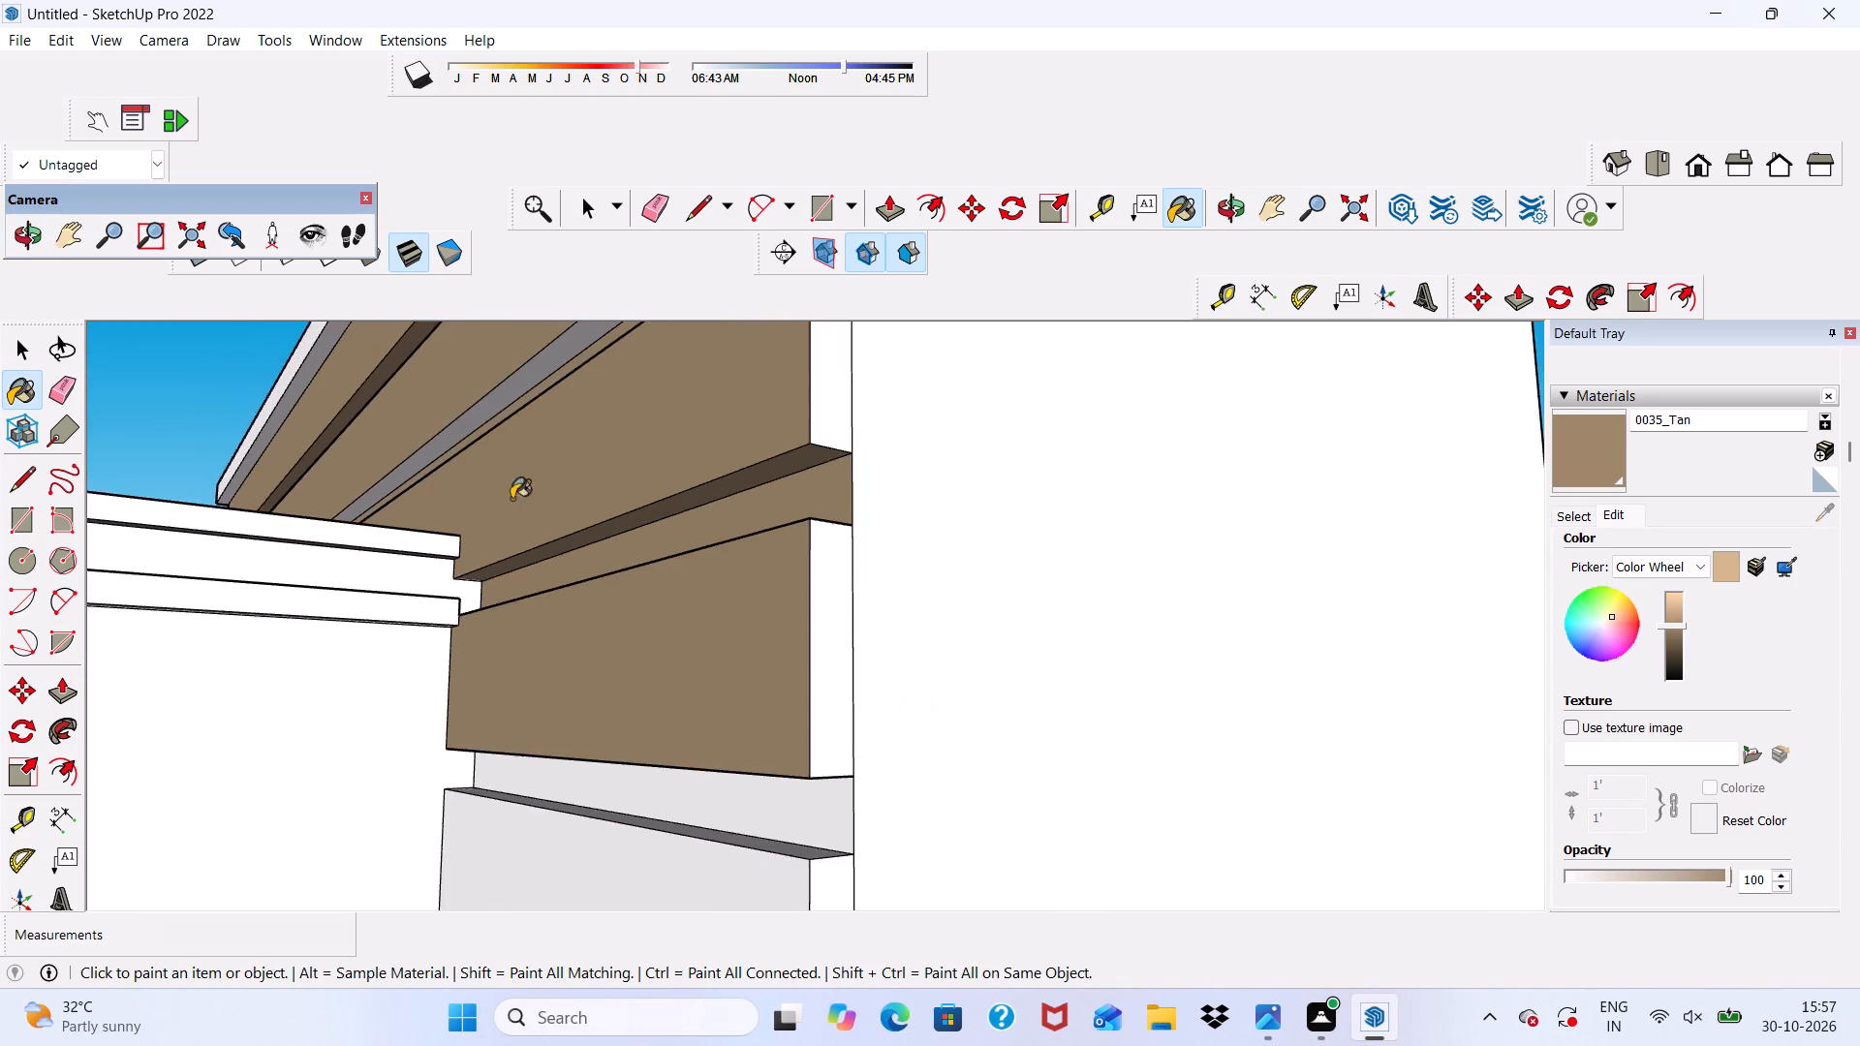
scroll(494, 422, up, 5)
click(488, 400)
scroll(488, 400, down, 6)
scroll(560, 527, down, 1)
middle_drag(574, 550, 615, 645)
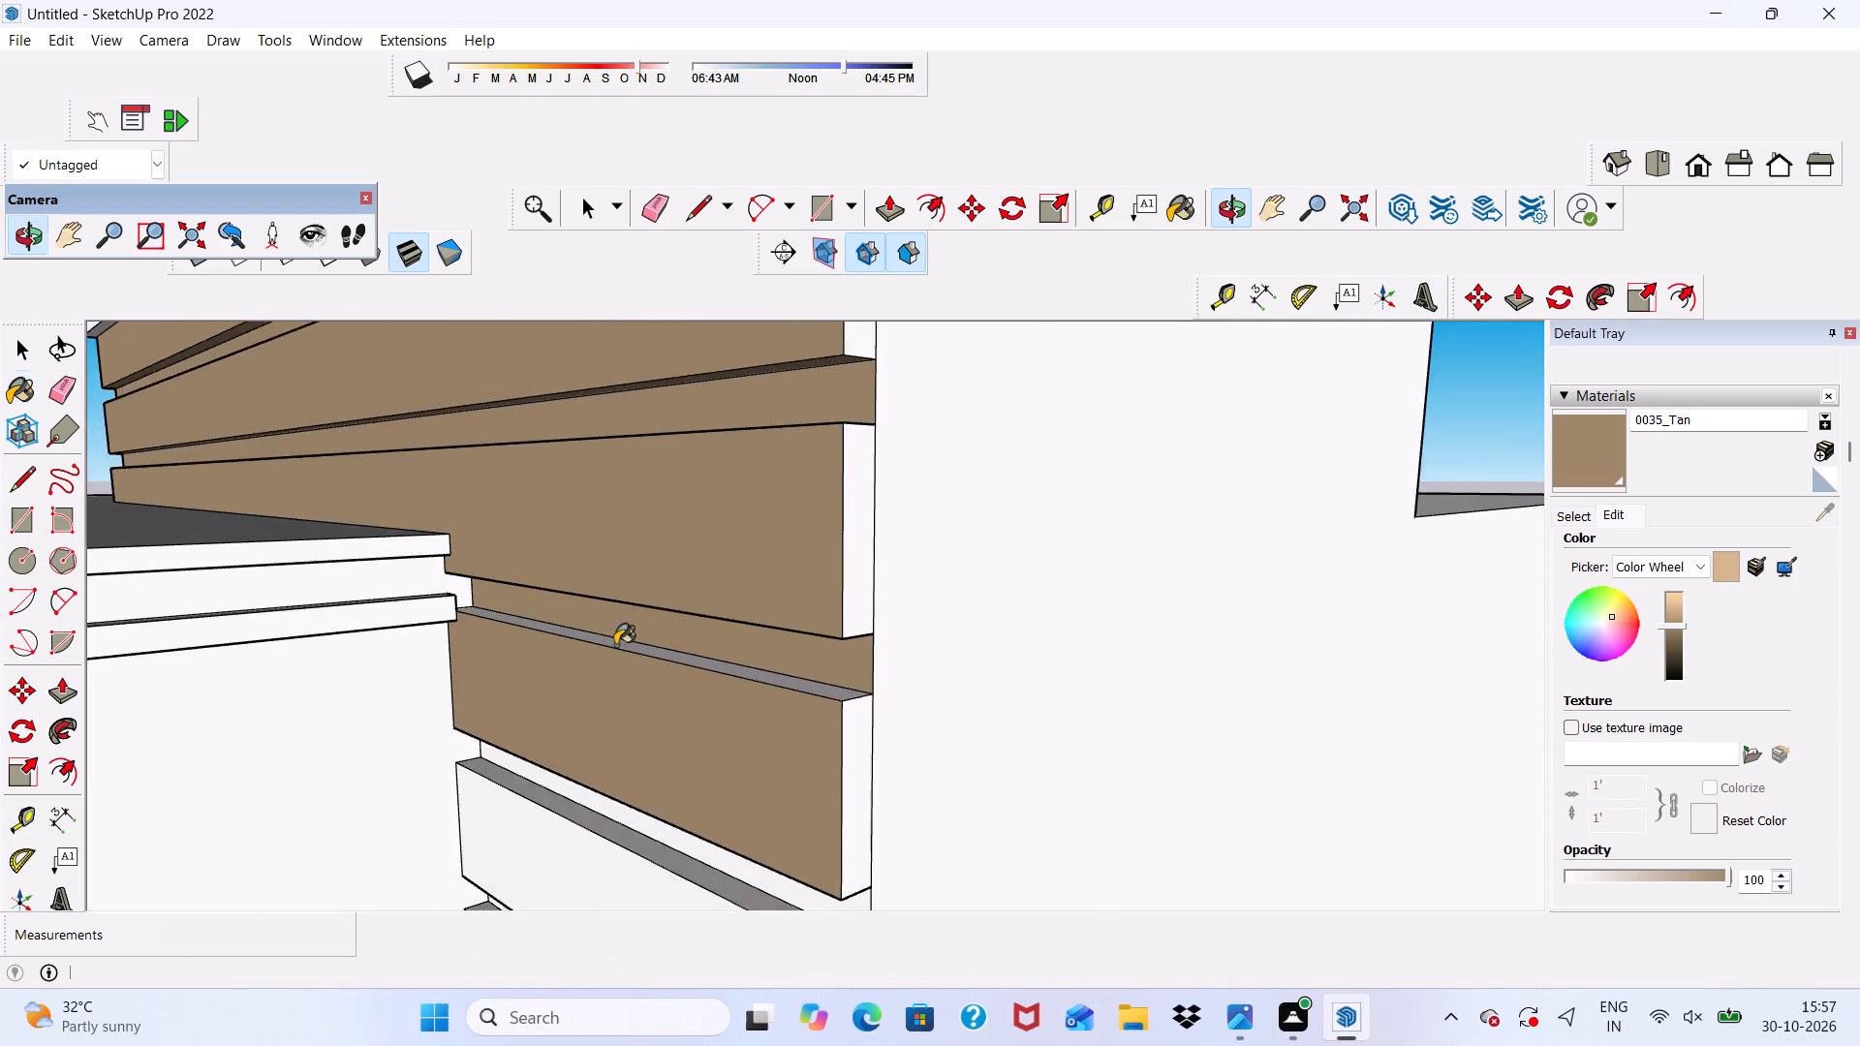
scroll(615, 645, up, 5)
click(615, 636)
Paint the corner column's second and third raised slats, with the grooves and slat undersides above them, in 0035_Tan.
scroll(540, 538, down, 7)
middle_drag(525, 718, 525, 671)
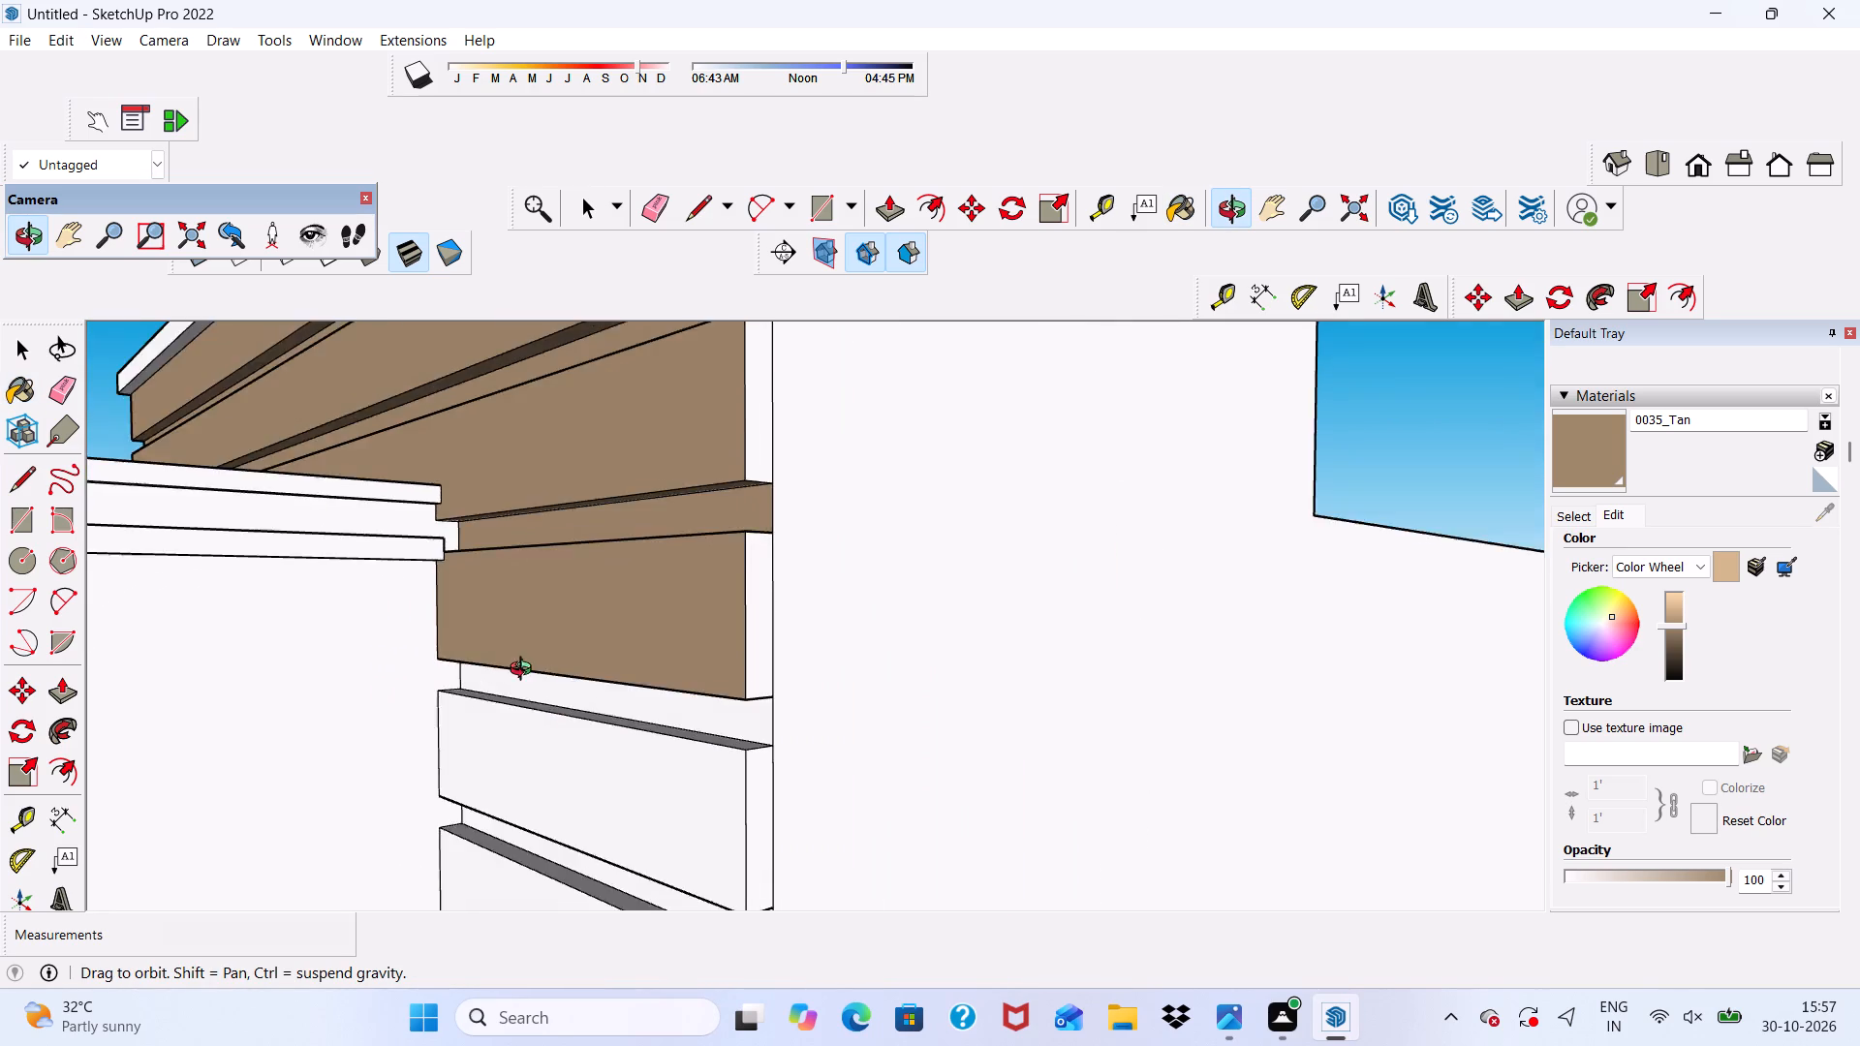
middle_drag(525, 671, 683, 458)
scroll(683, 458, up, 7)
click(673, 469)
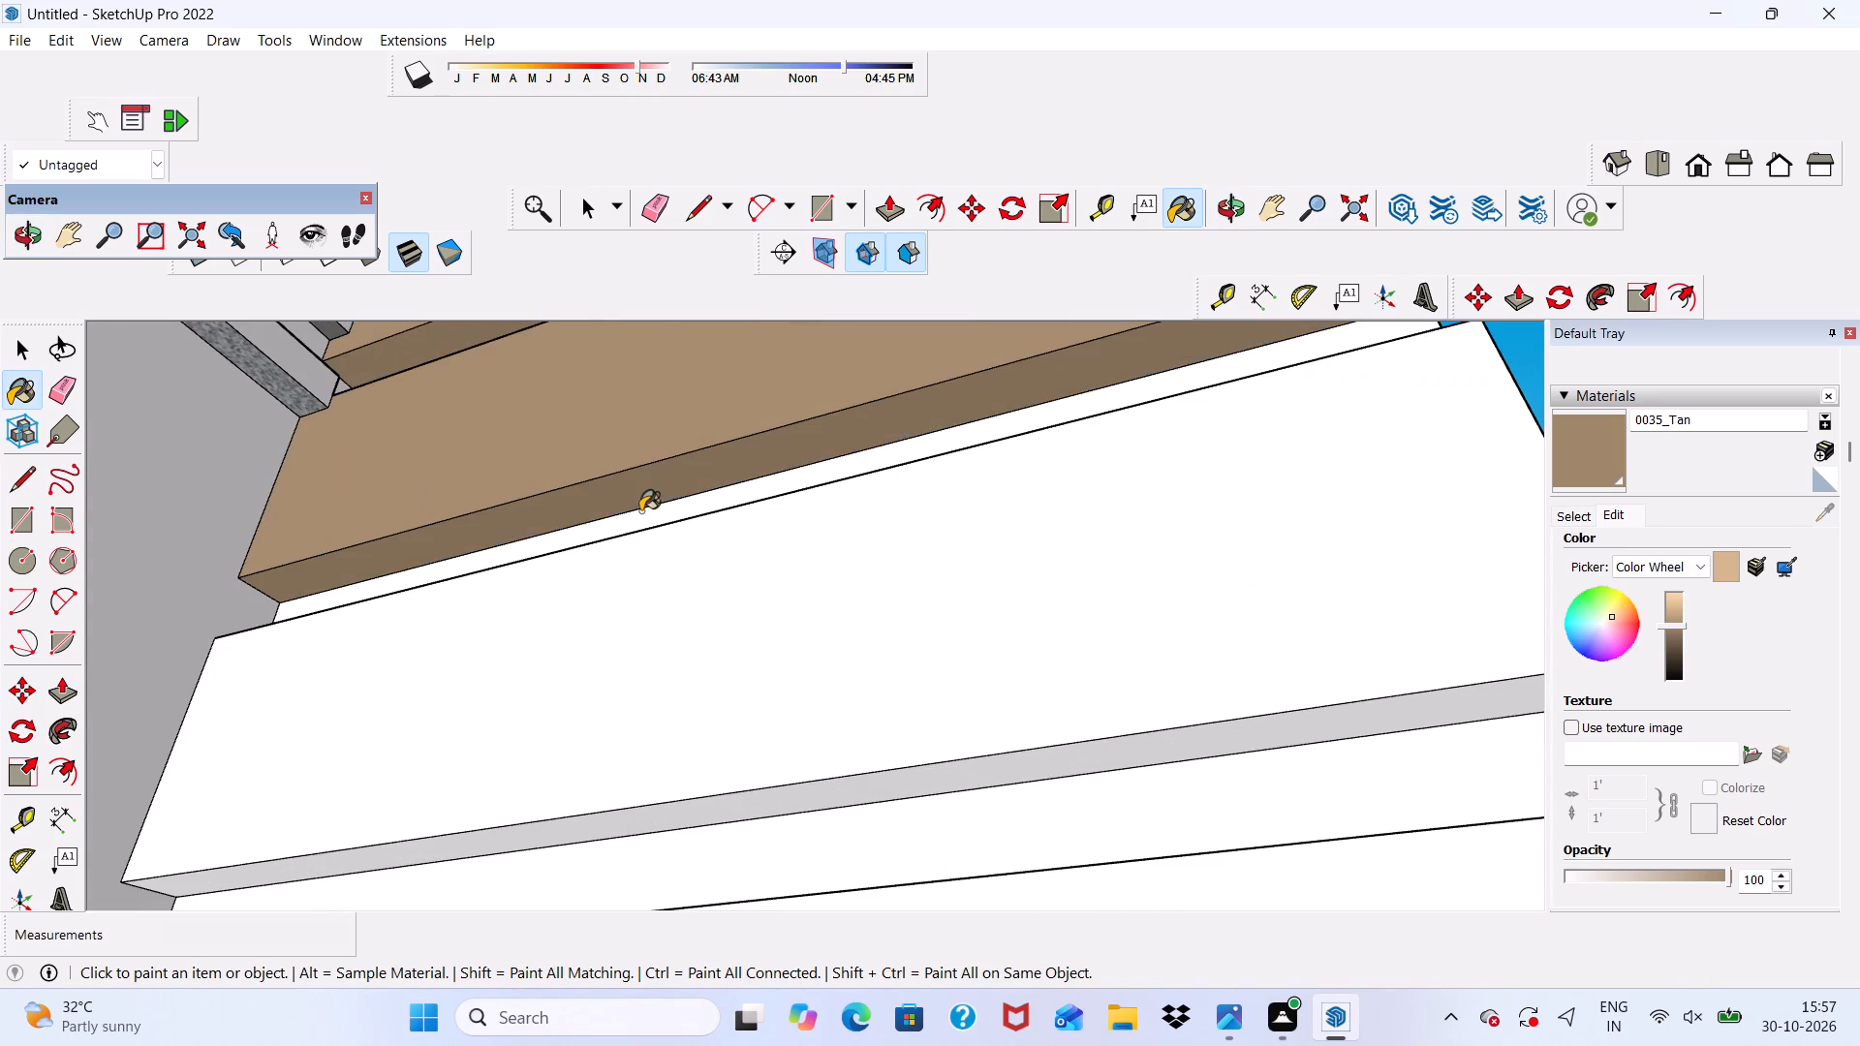
click(639, 512)
click(610, 580)
scroll(590, 576, down, 6)
middle_drag(582, 685, 576, 650)
scroll(581, 683, up, 6)
click(581, 693)
click(564, 752)
scroll(558, 653, down, 7)
scroll(600, 777, up, 3)
click(600, 777)
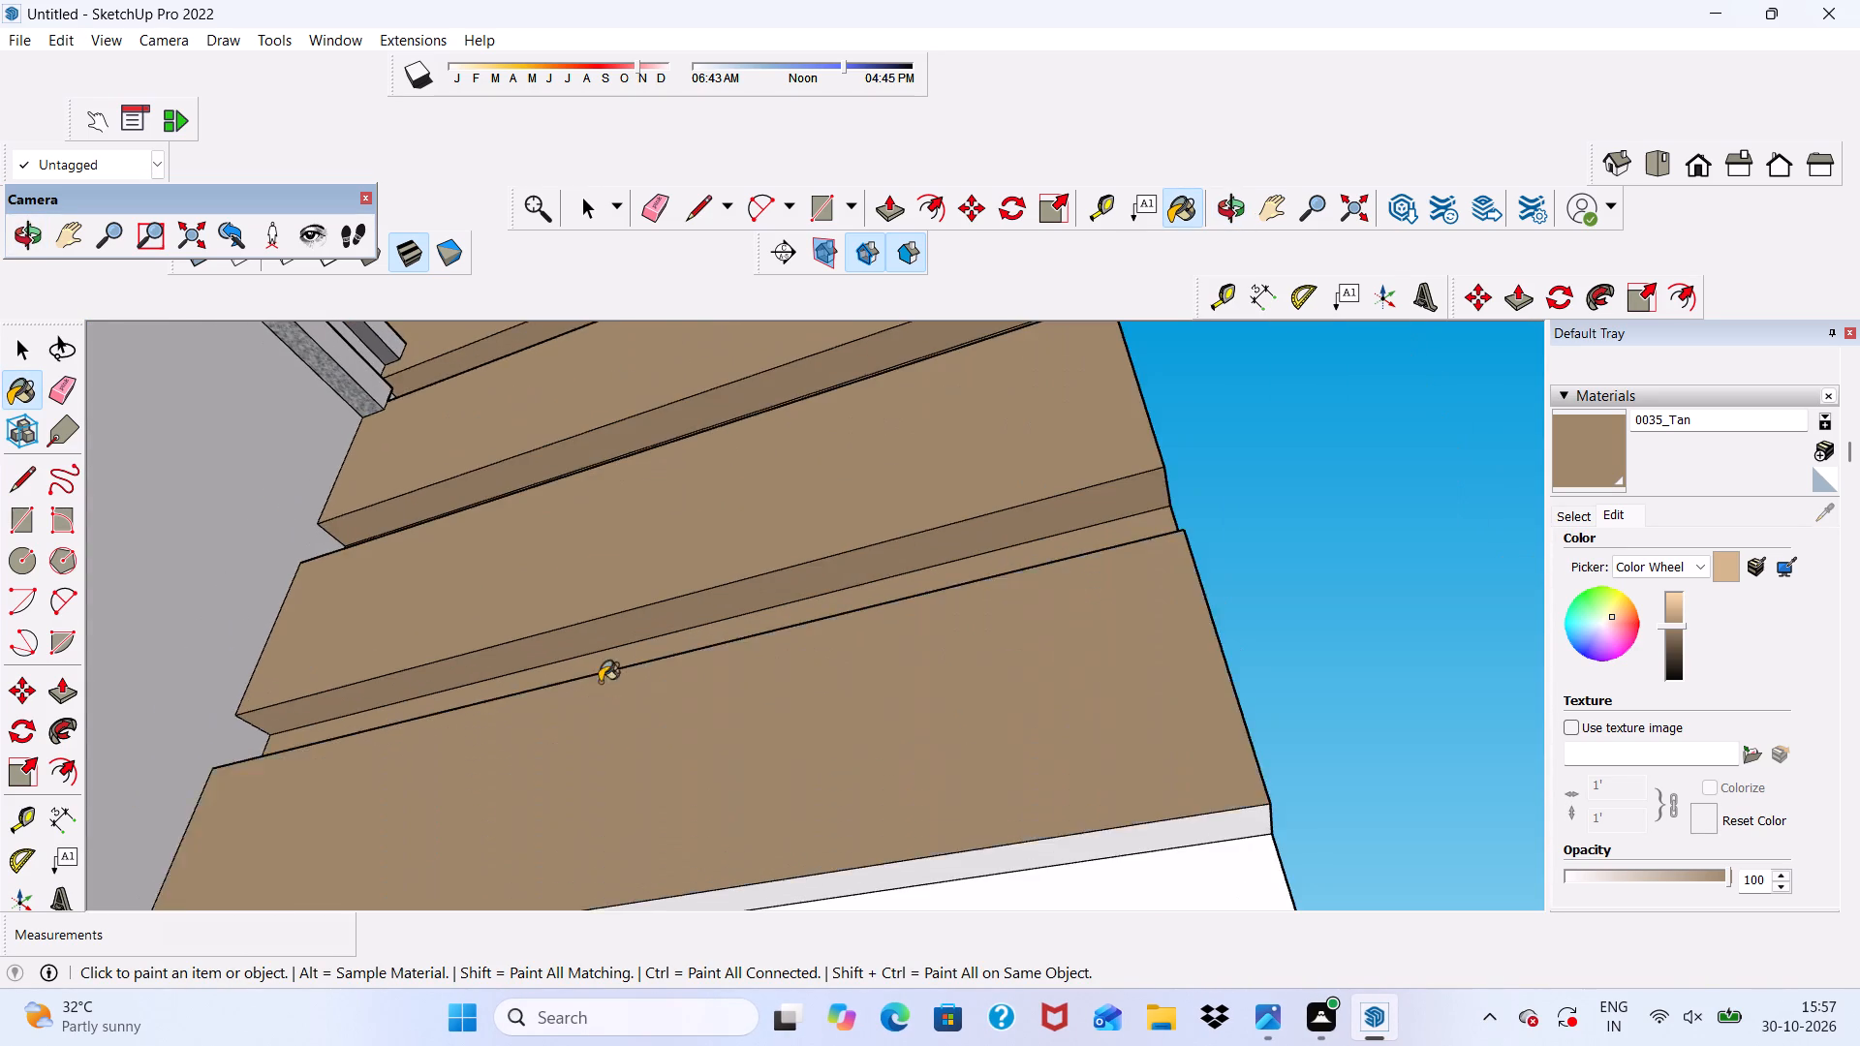
Paint the third corner-column slat's underside, the groove below it and the fourth raised slat with 0035_Tan.
scroll(600, 590, down, 5)
click(620, 782)
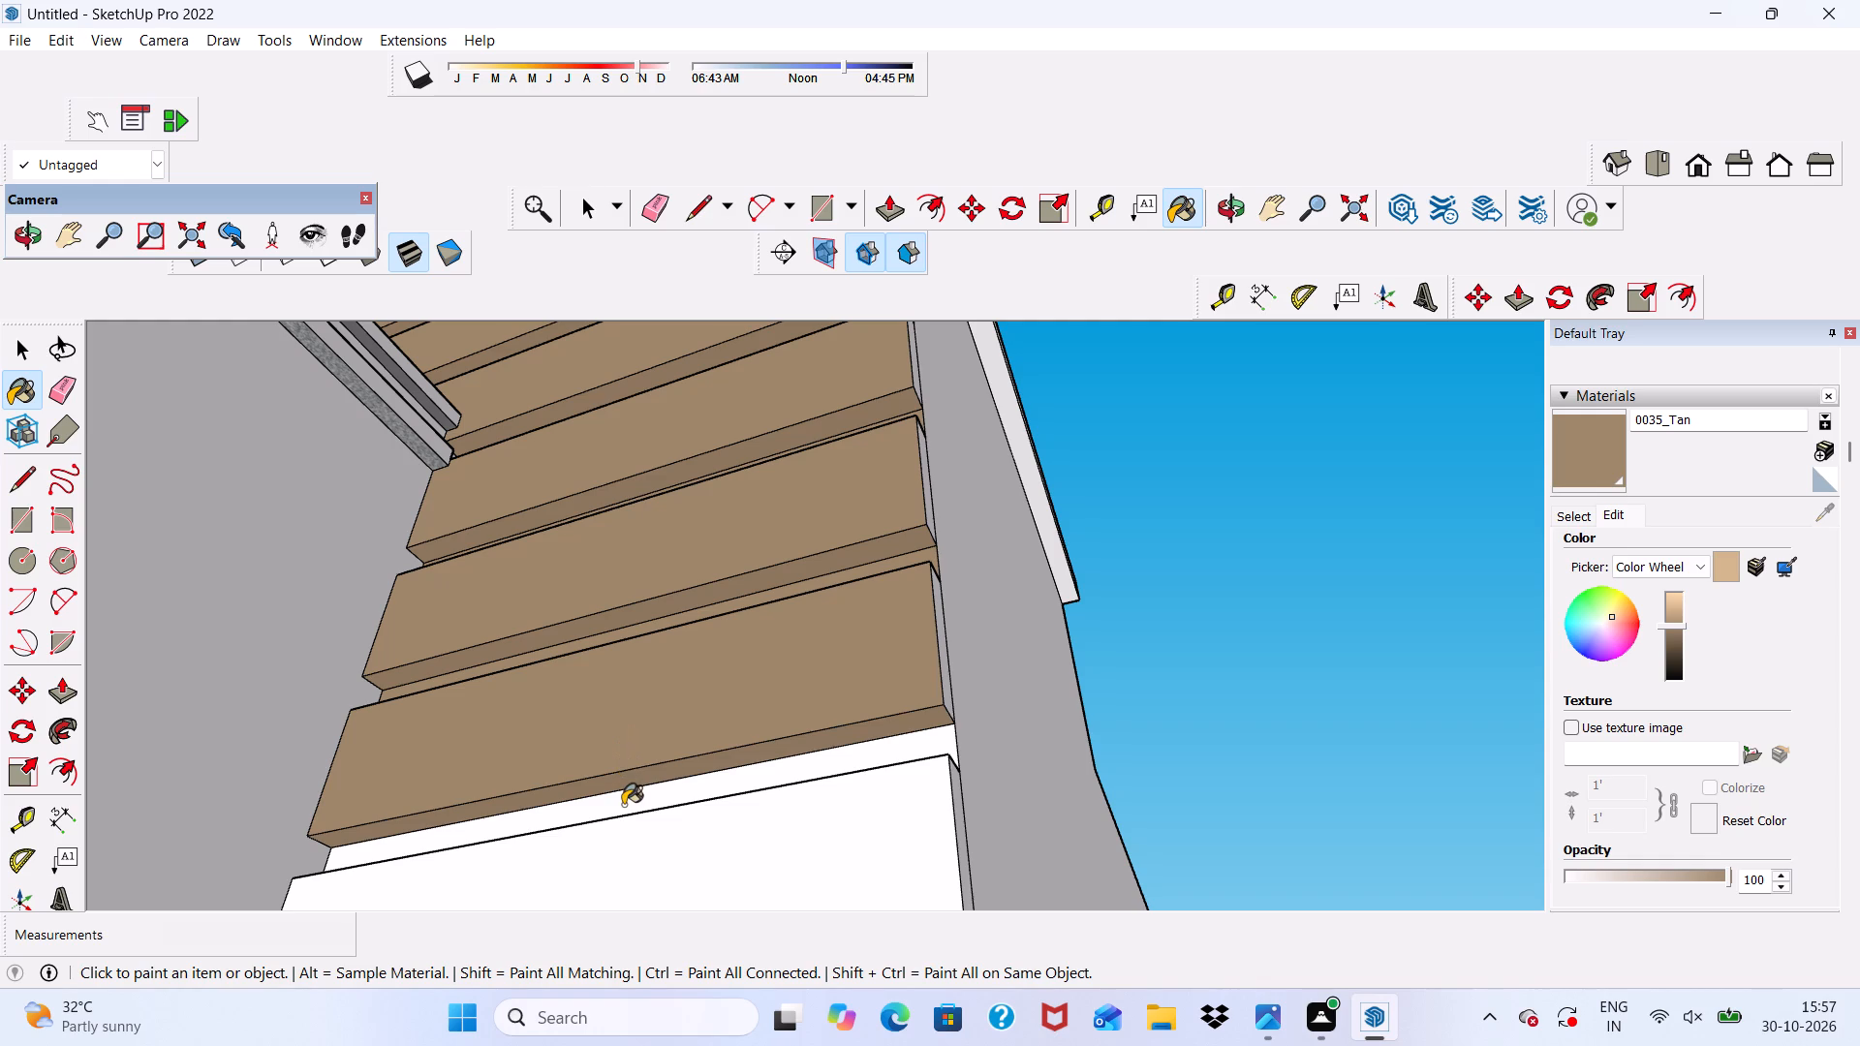
click(623, 805)
scroll(629, 616, down, 5)
middle_drag(637, 689, 664, 800)
scroll(664, 800, up, 4)
click(664, 800)
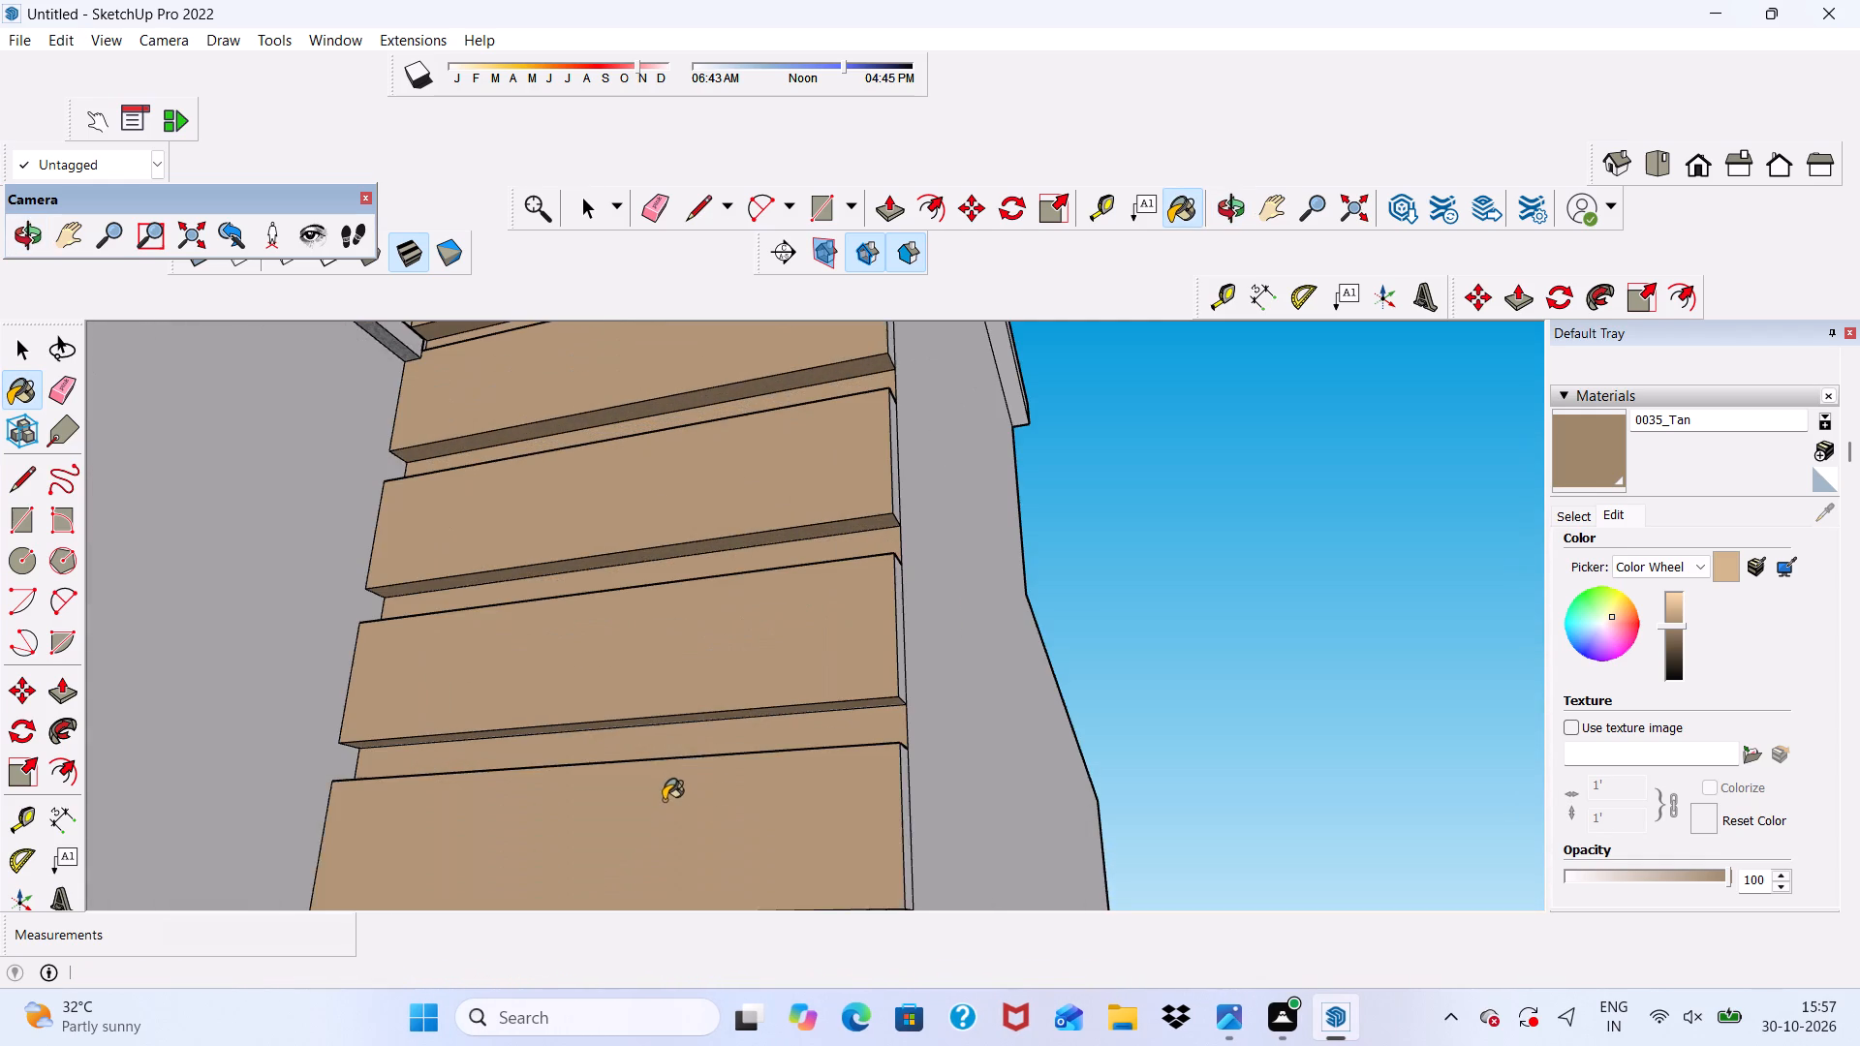
Paint the side-wall end faces of the four lowest tan corner-column slats with 0035_Tan.
scroll(658, 780, down, 5)
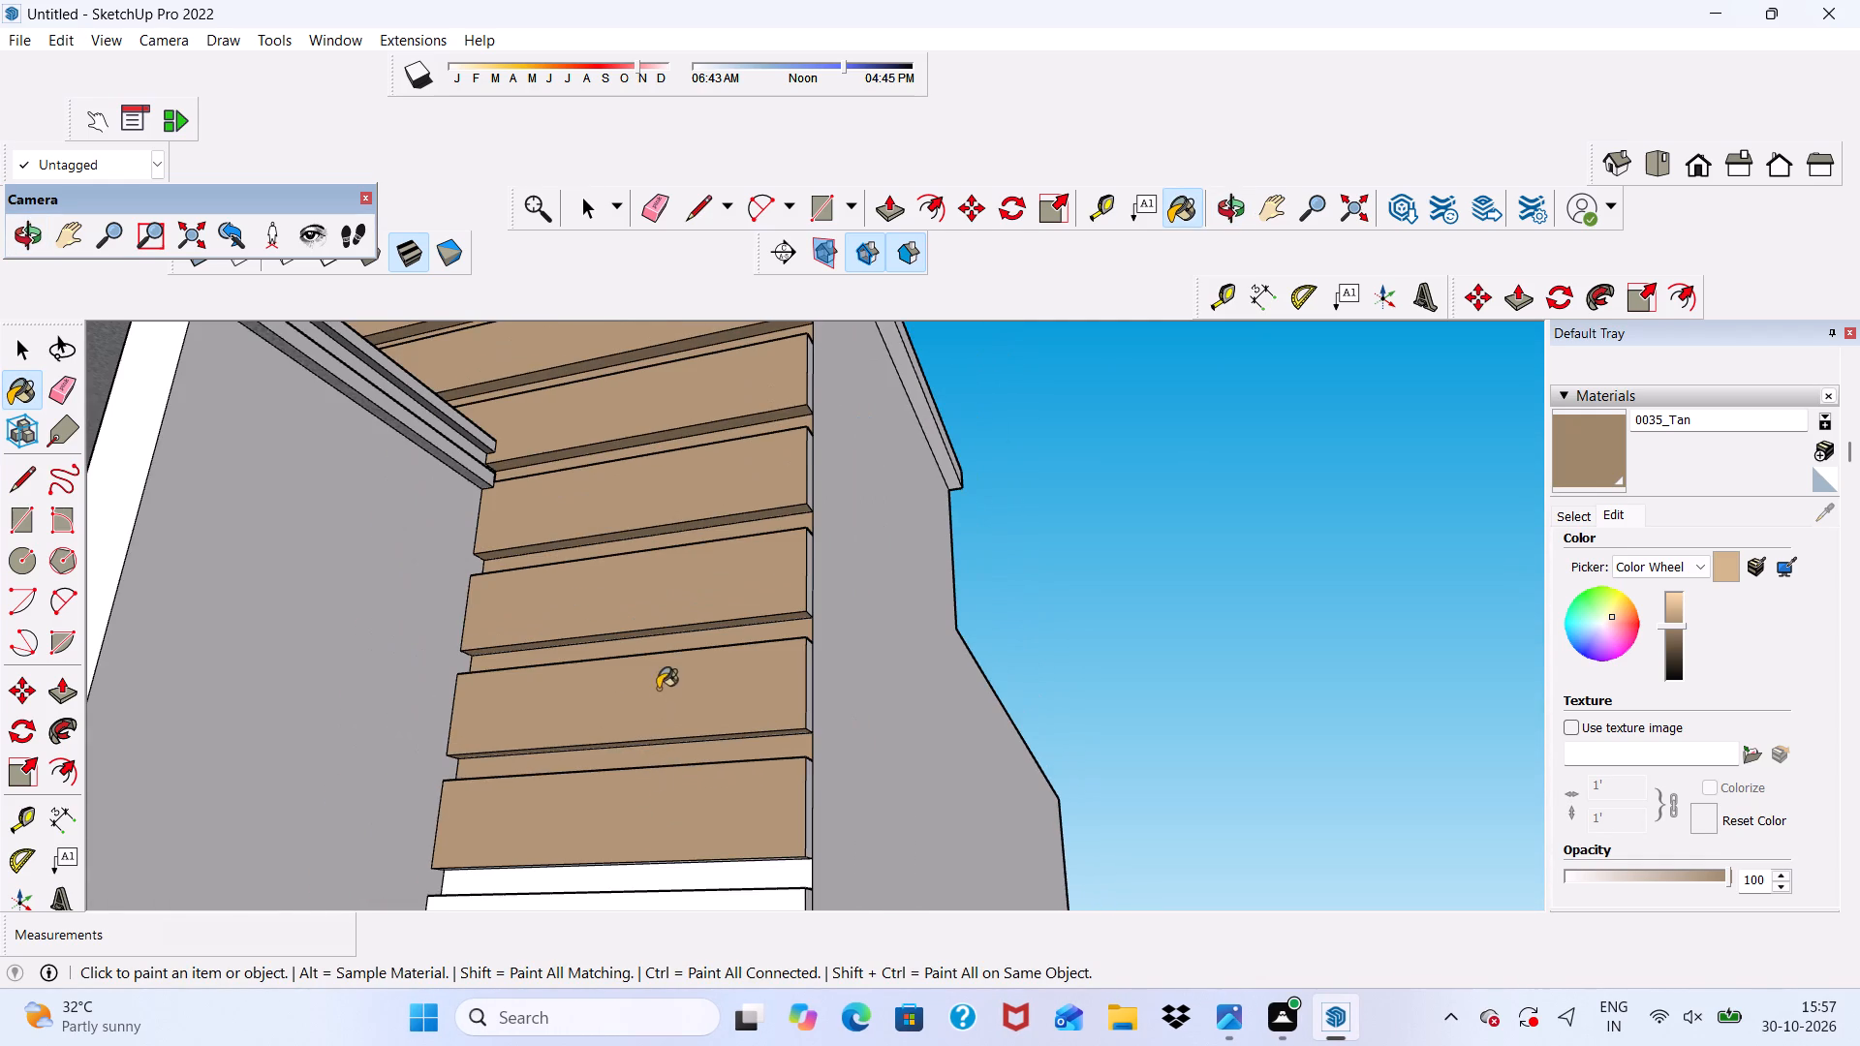
scroll(658, 688, down, 5)
middle_drag(706, 780, 563, 841)
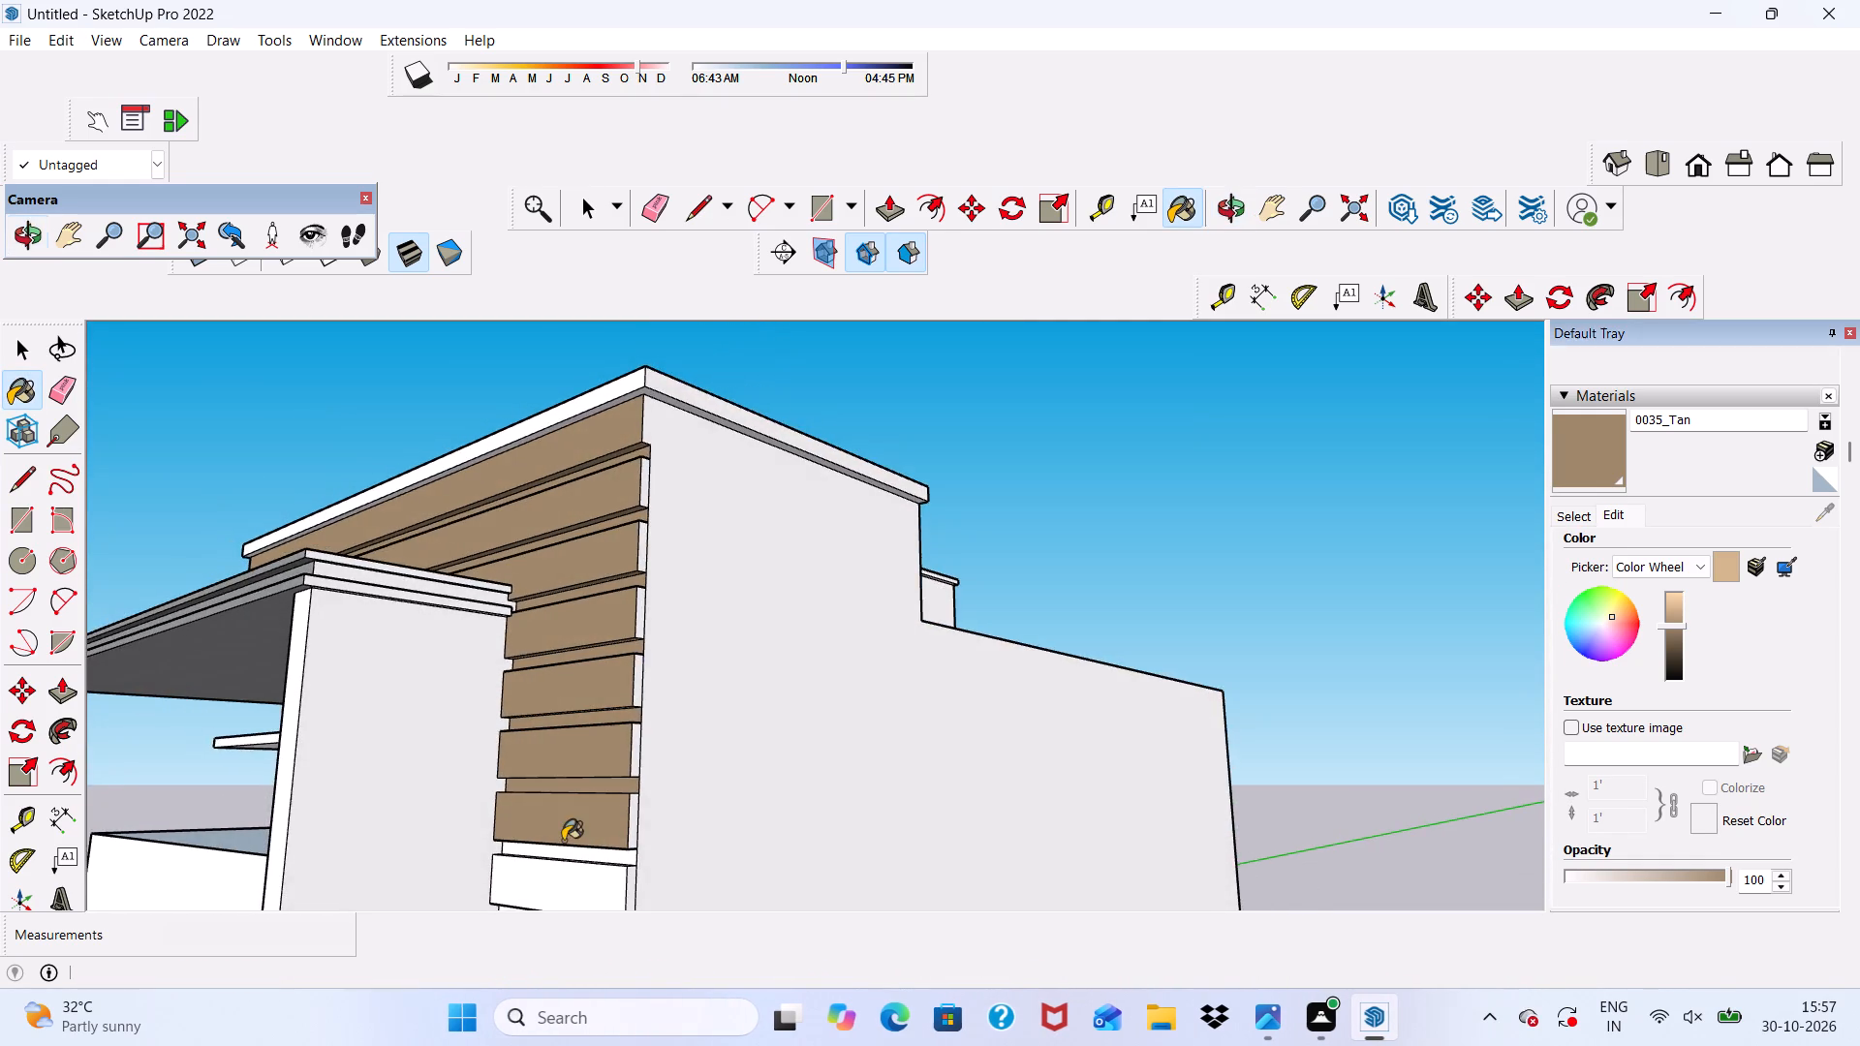
scroll(597, 838, up, 6)
scroll(652, 781, up, 7)
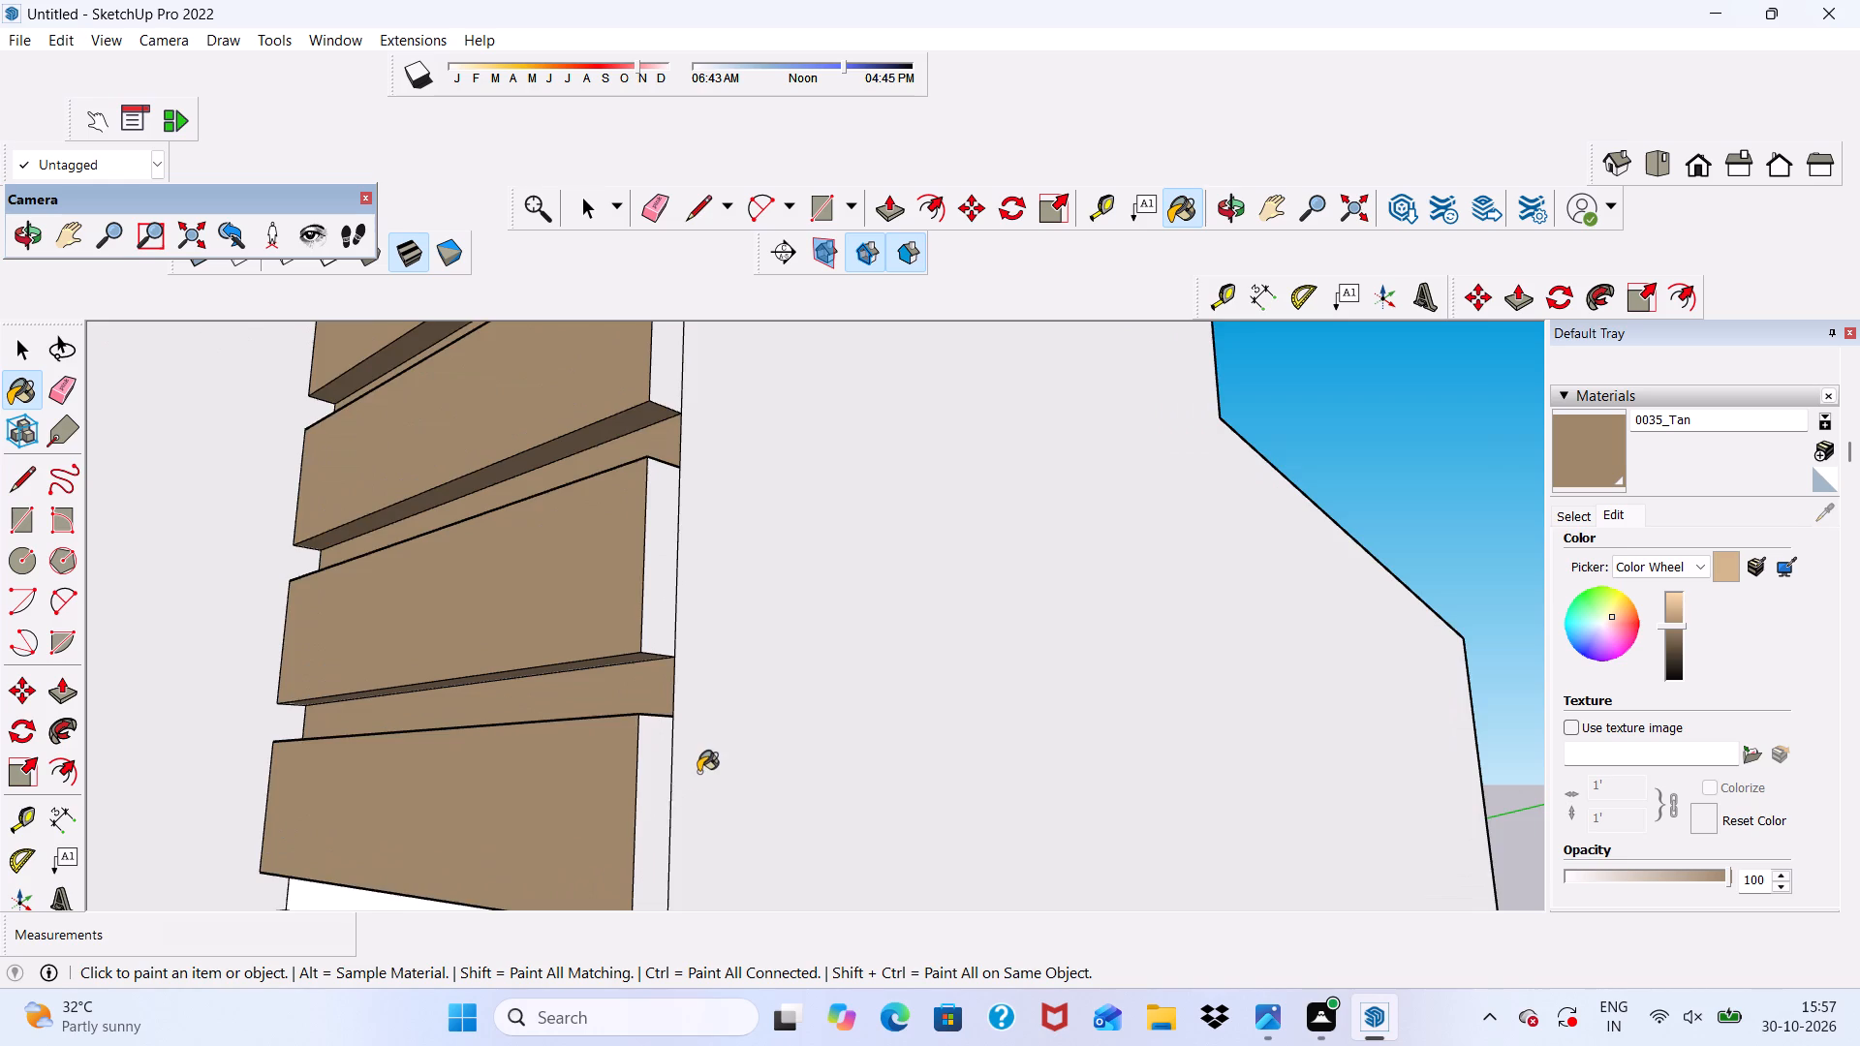
scroll(698, 771, up, 3)
click(629, 783)
click(654, 519)
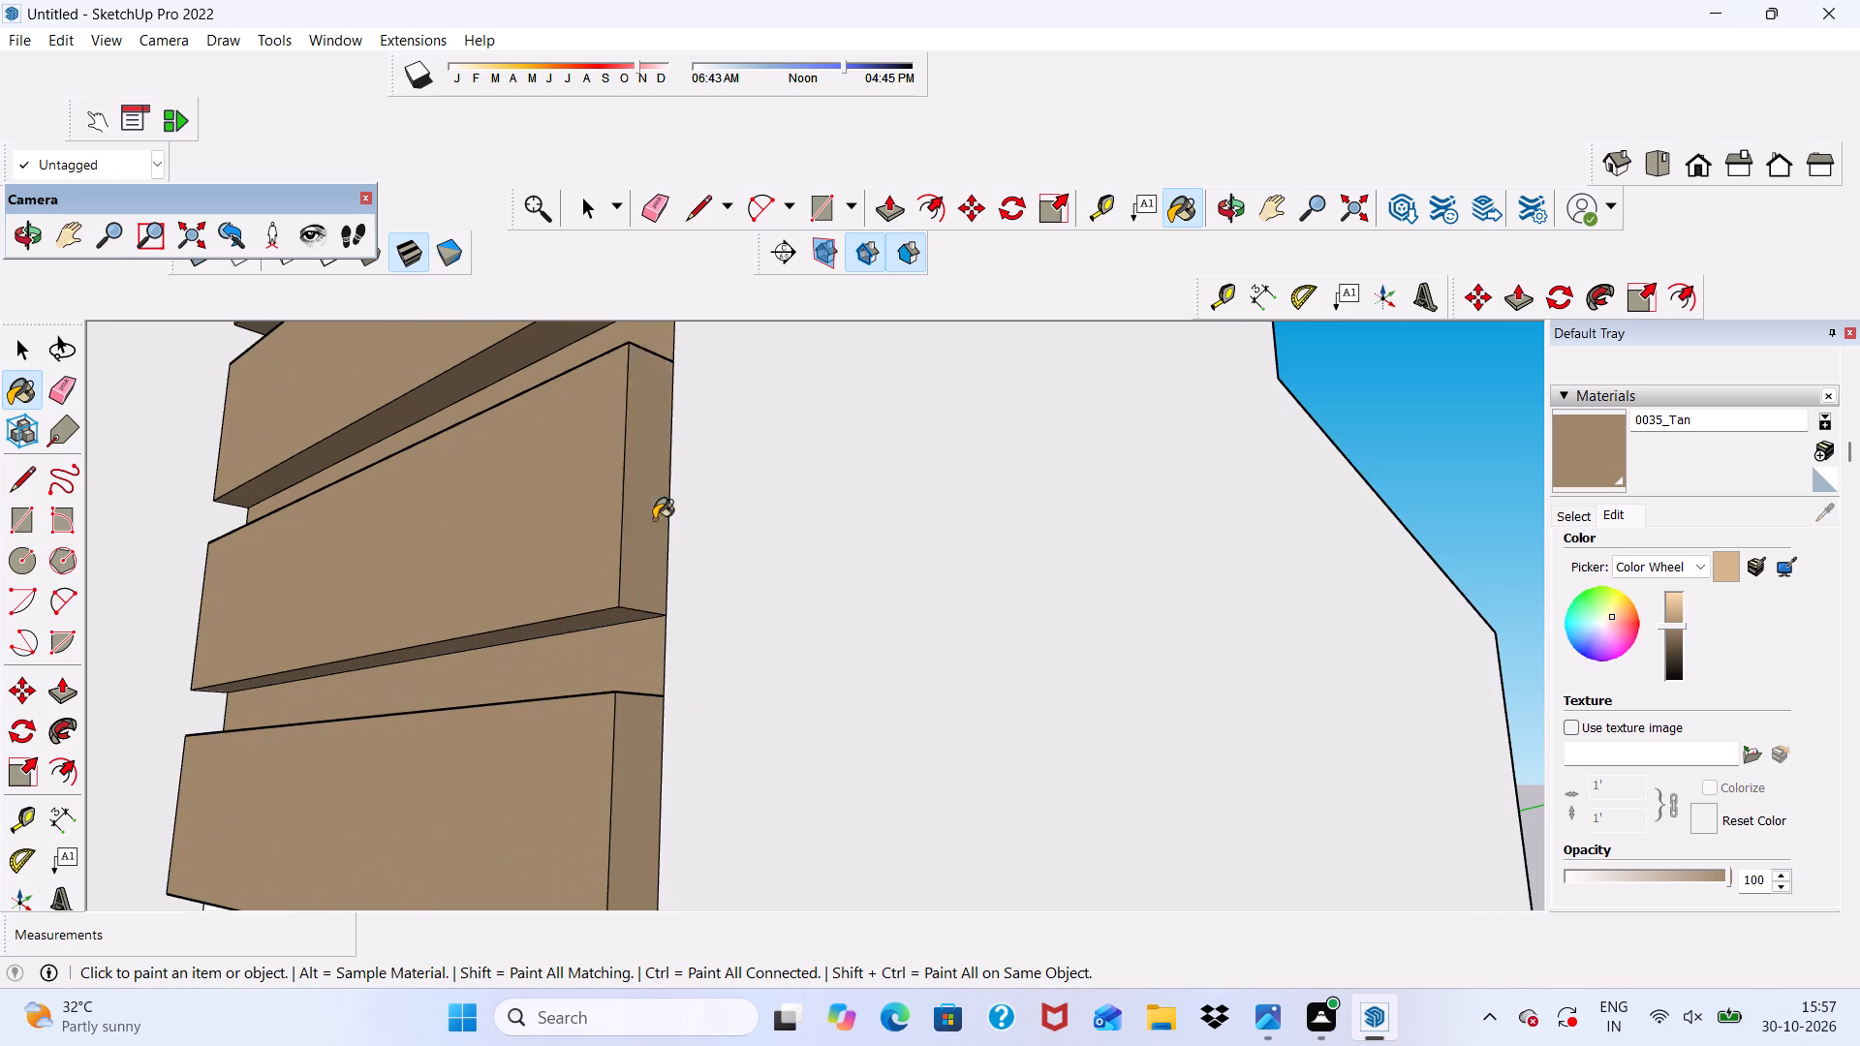
scroll(653, 524, down, 7)
scroll(660, 374, up, 1)
click(660, 374)
scroll(660, 435, down, 6)
scroll(714, 308, up, 2)
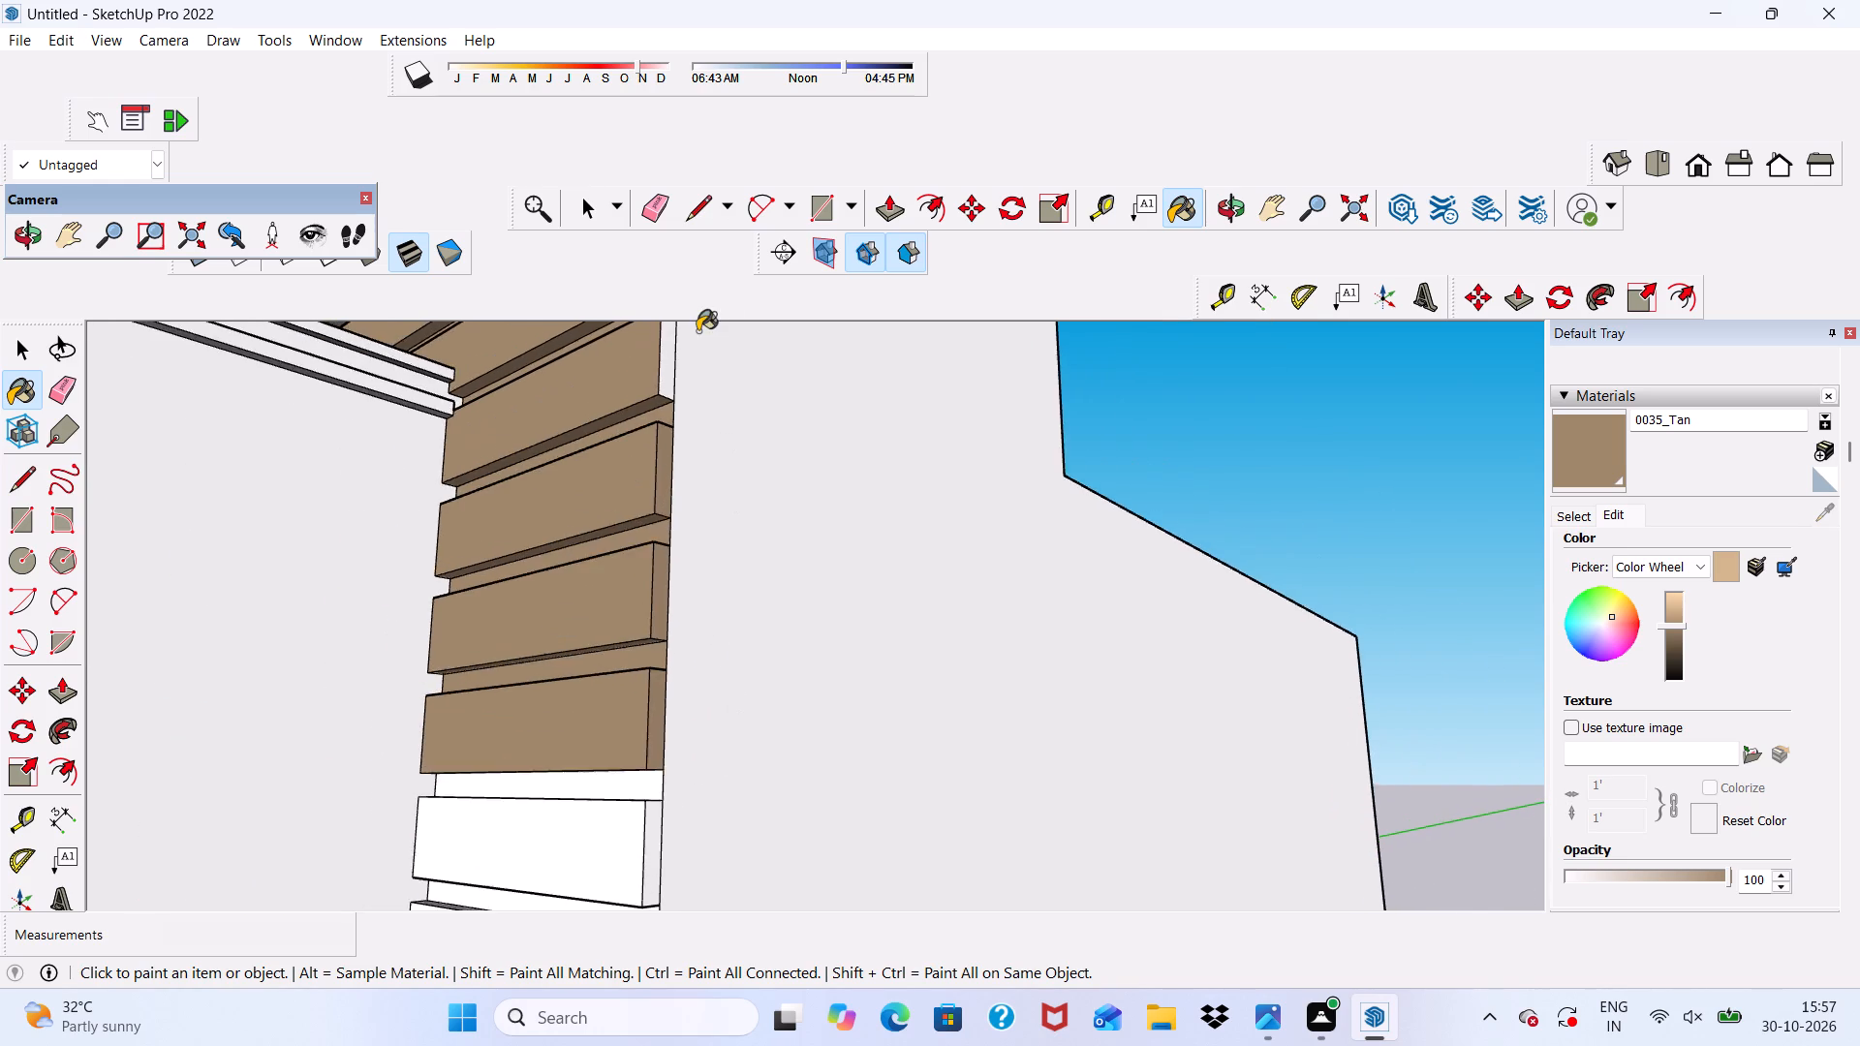
scroll(697, 331, up, 5)
click(652, 369)
Paint the end faces of the next two slats up the corner, toward the parapet, with 0035_Tan.
scroll(652, 404, down, 6)
scroll(661, 326, up, 4)
scroll(645, 370, down, 7)
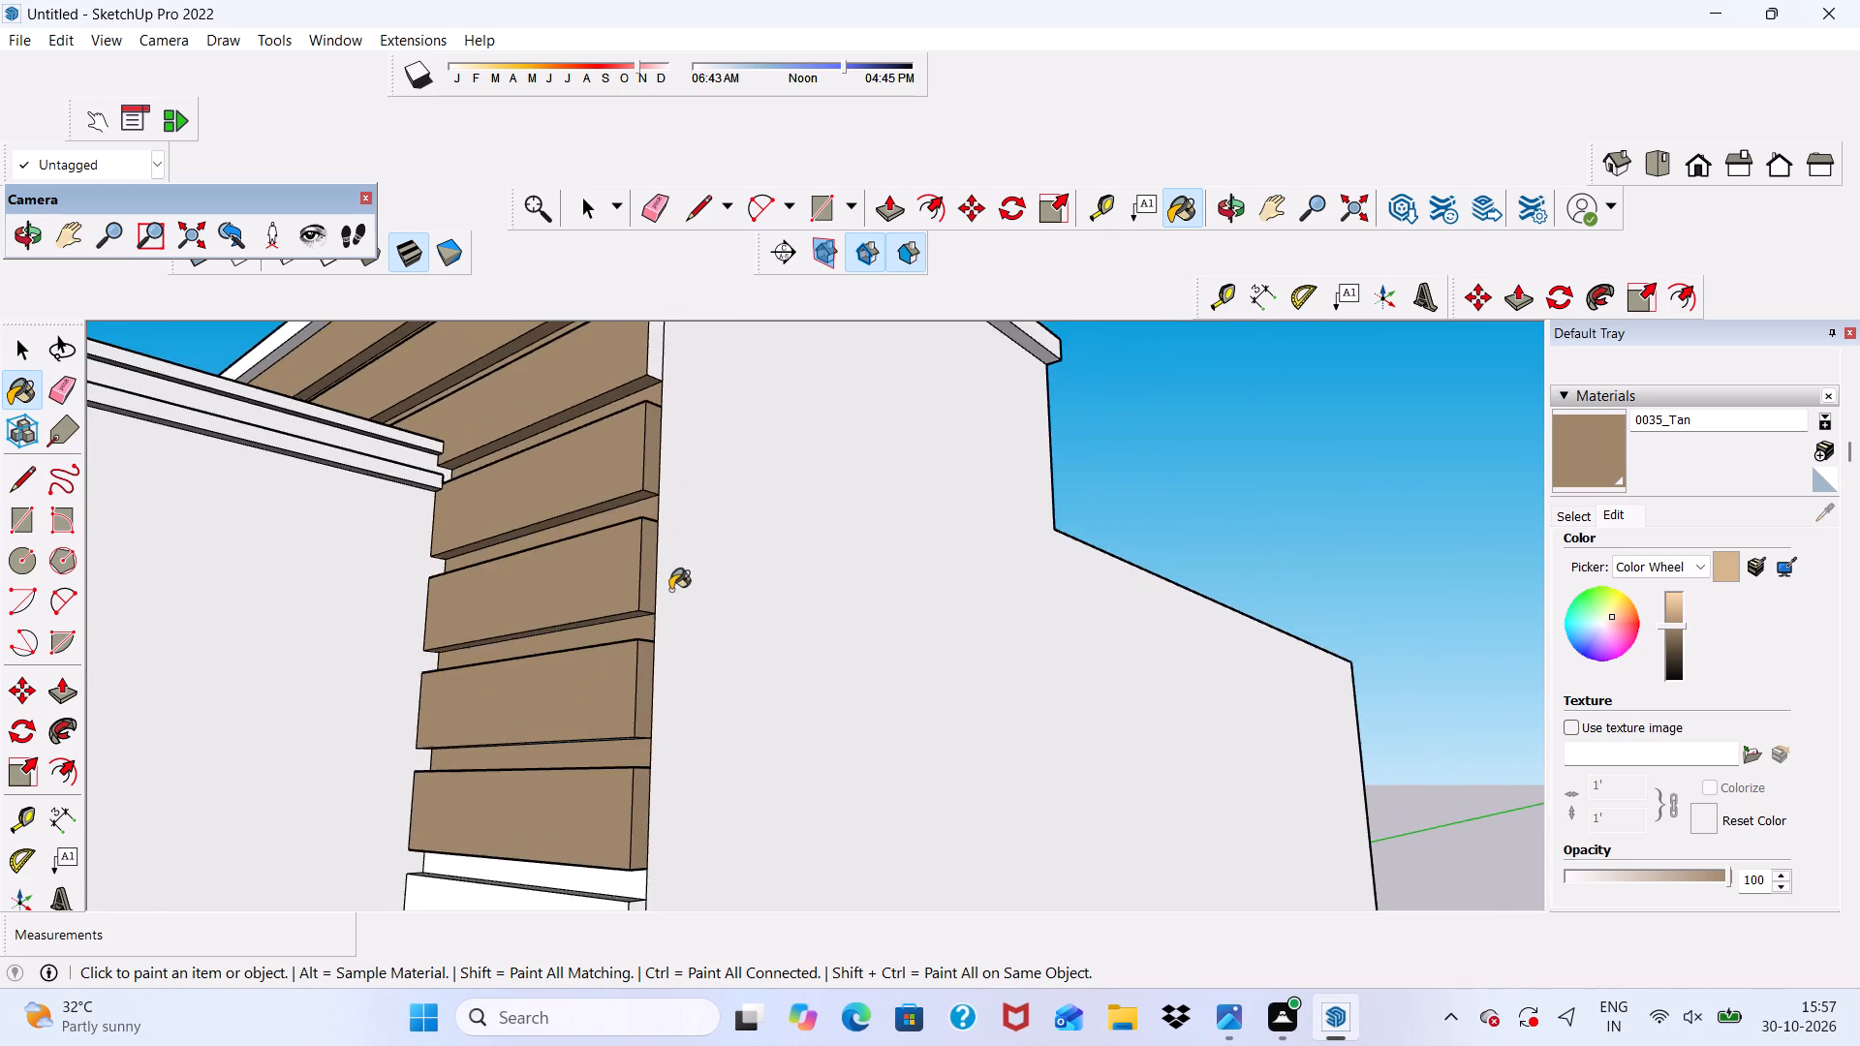
scroll(670, 590, down, 4)
scroll(659, 453, up, 6)
click(662, 470)
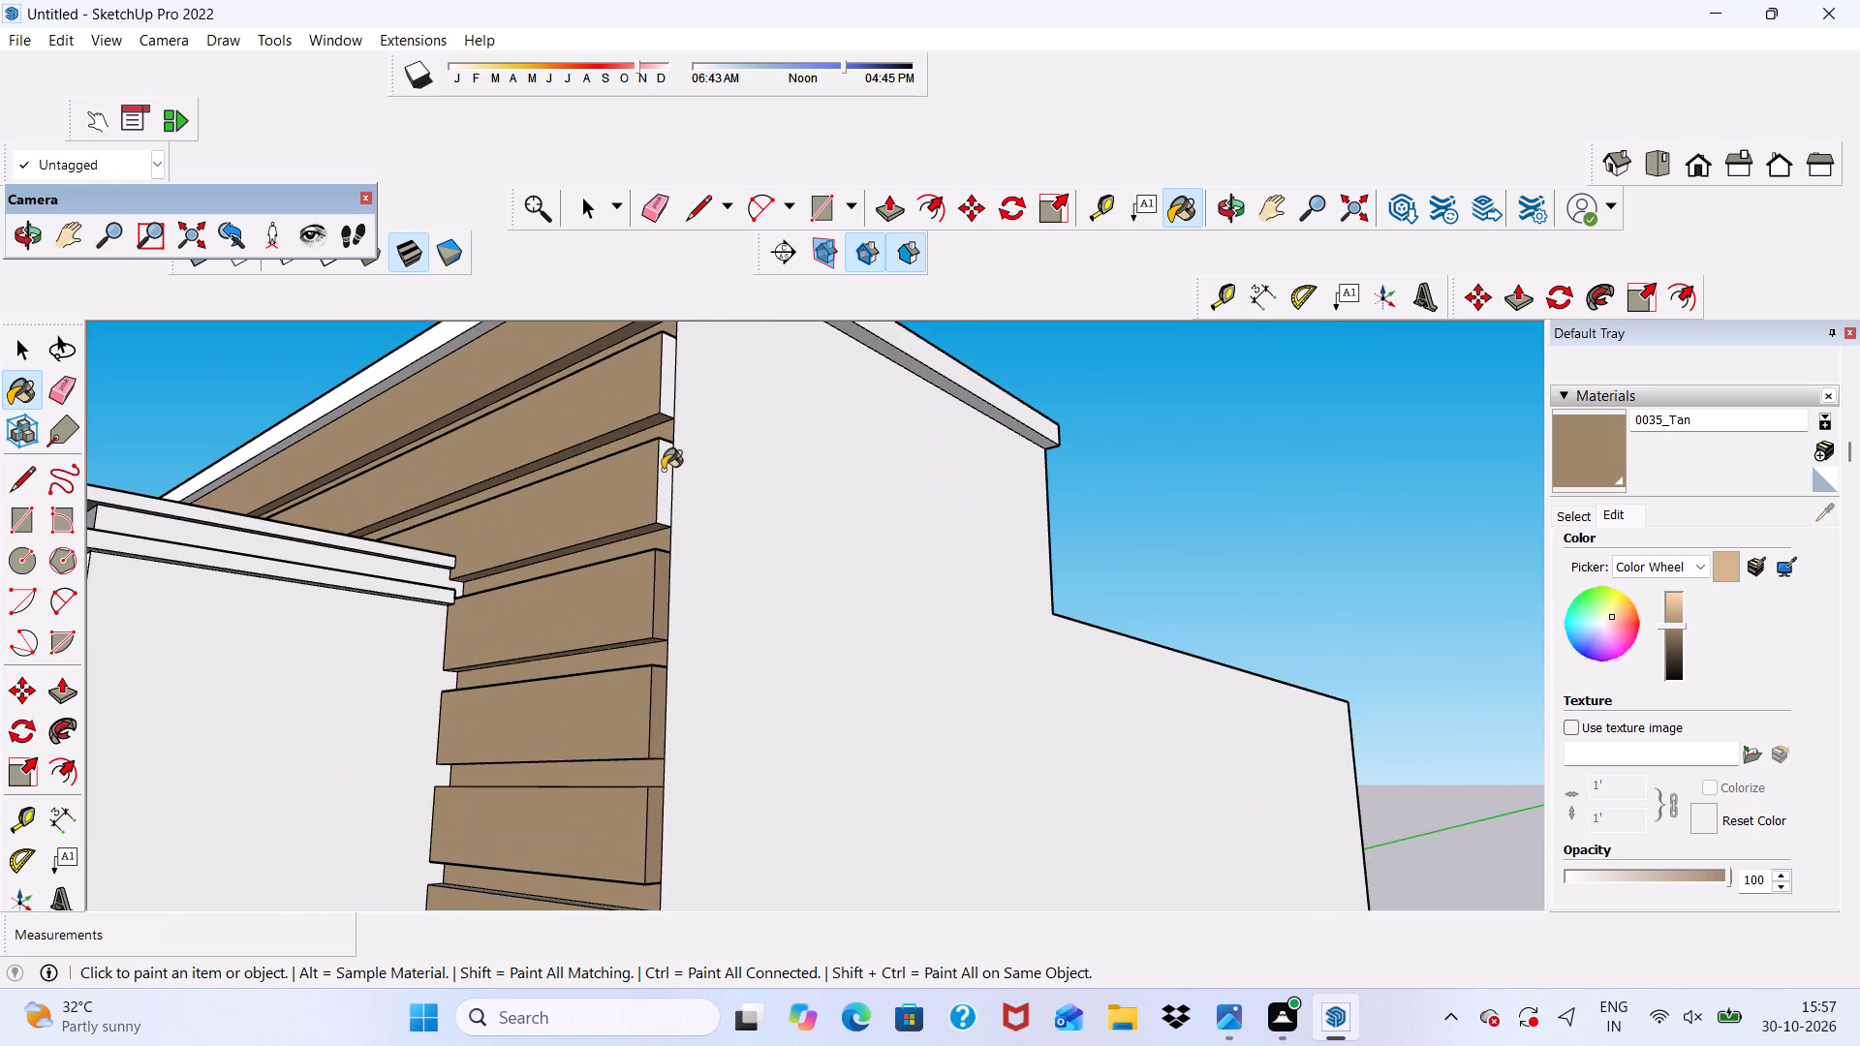
scroll(676, 383, up, 4)
click(657, 372)
scroll(656, 404, down, 6)
scroll(683, 364, up, 6)
scroll(665, 329, down, 1)
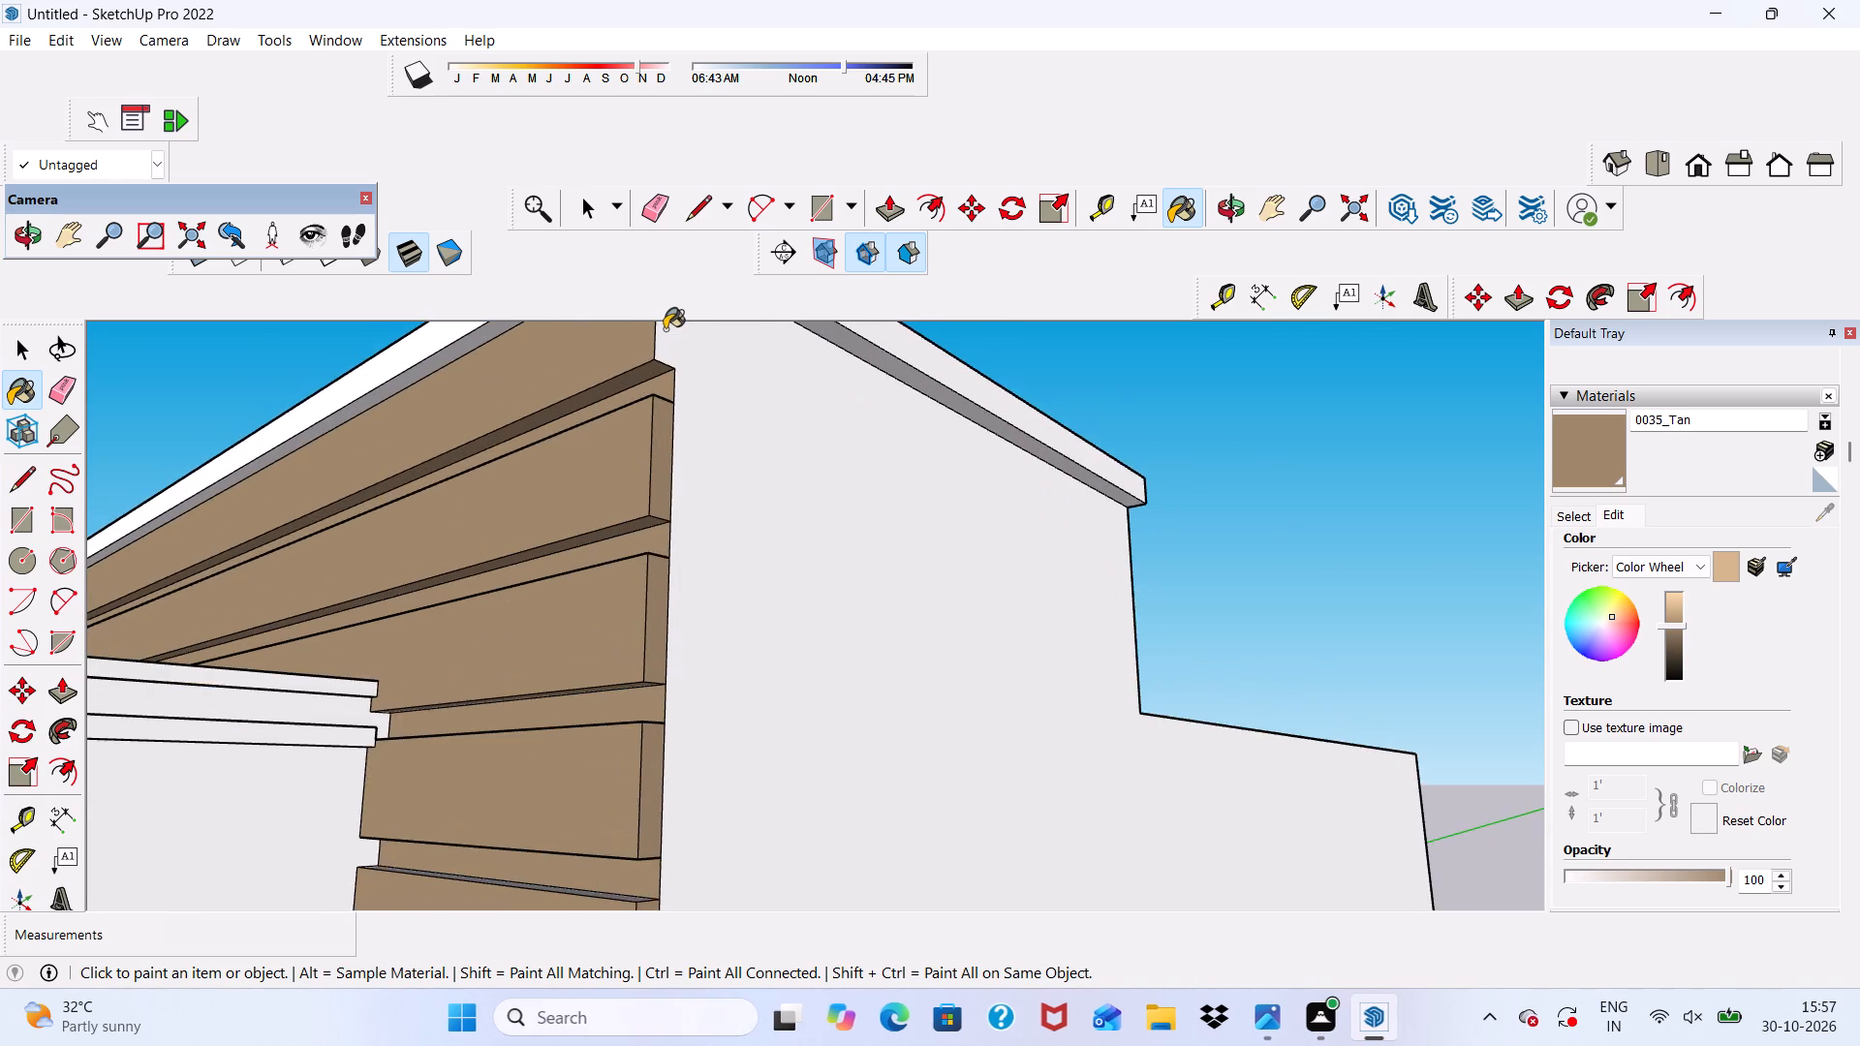
Paint the next two white grooves and raised slats on the corner column's front, below the tan area, with 0035_Tan.
scroll(656, 387, down, 13)
middle_drag(598, 602, 737, 566)
scroll(737, 454, down, 5)
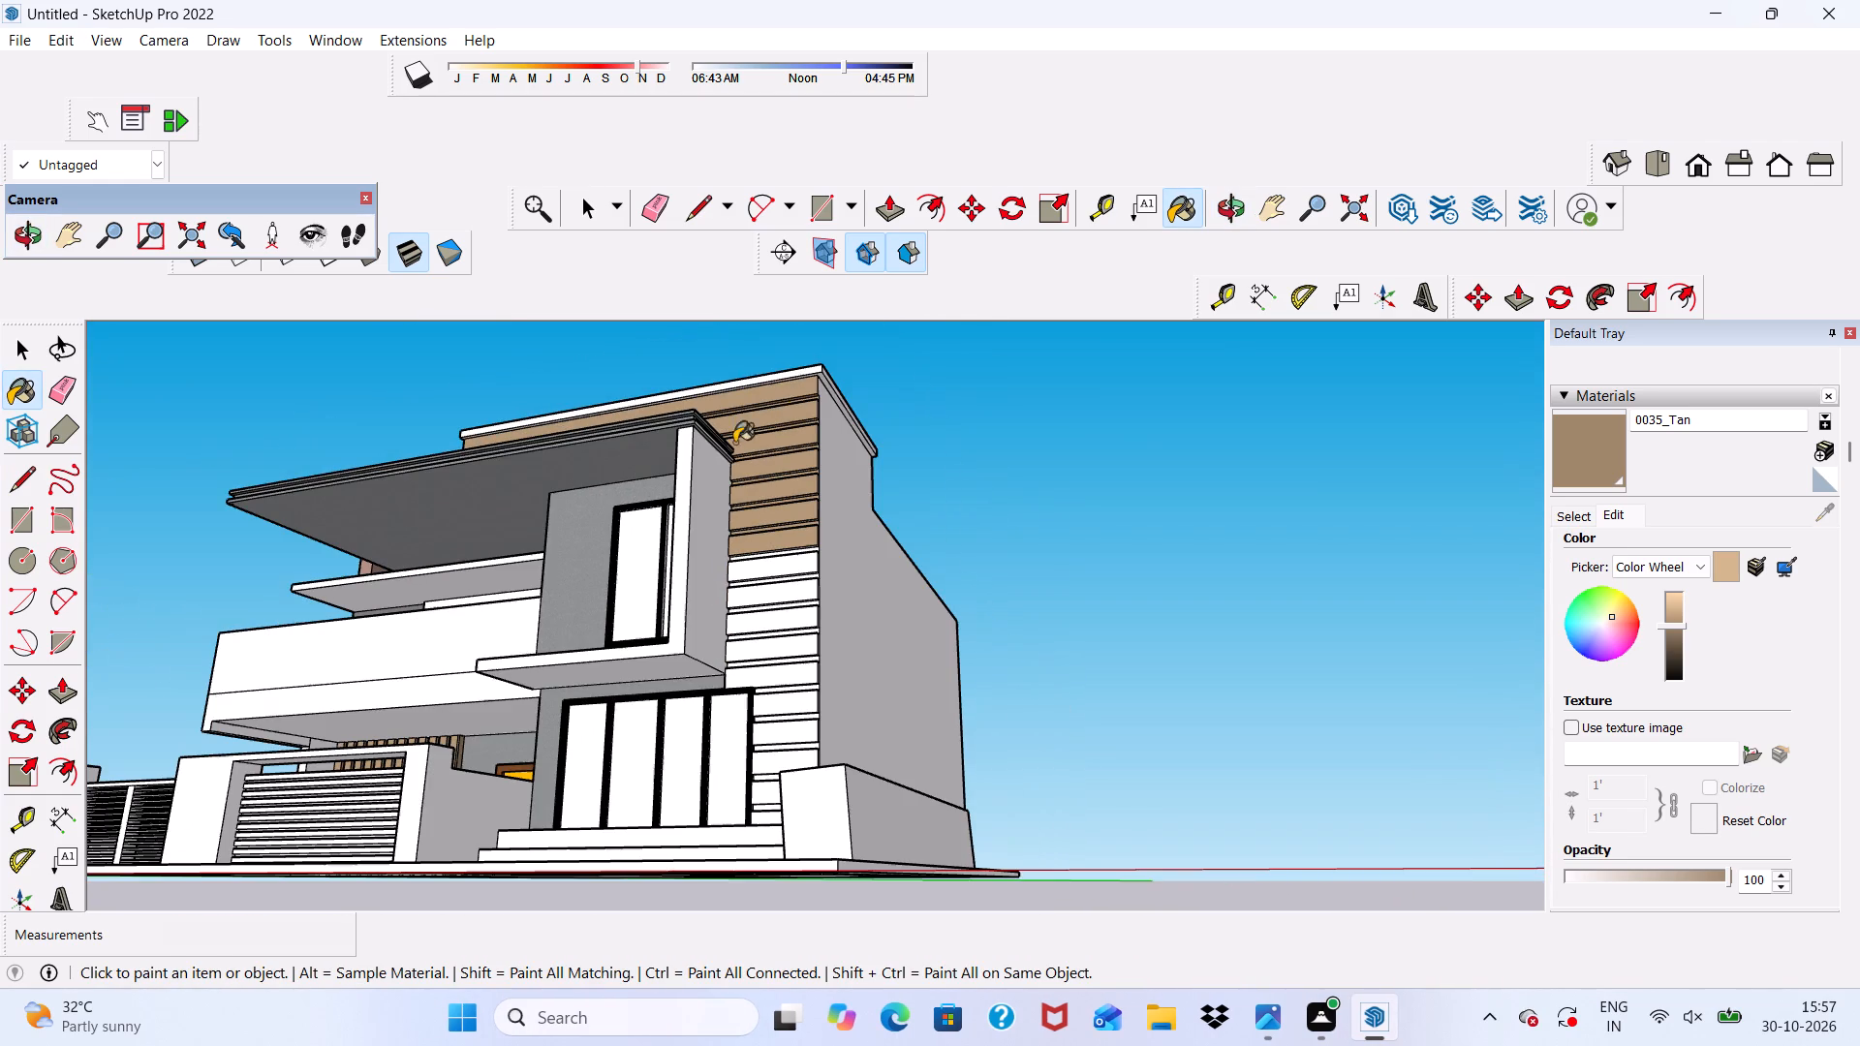
scroll(734, 443, down, 2)
scroll(770, 402, up, 3)
scroll(736, 422, down, 6)
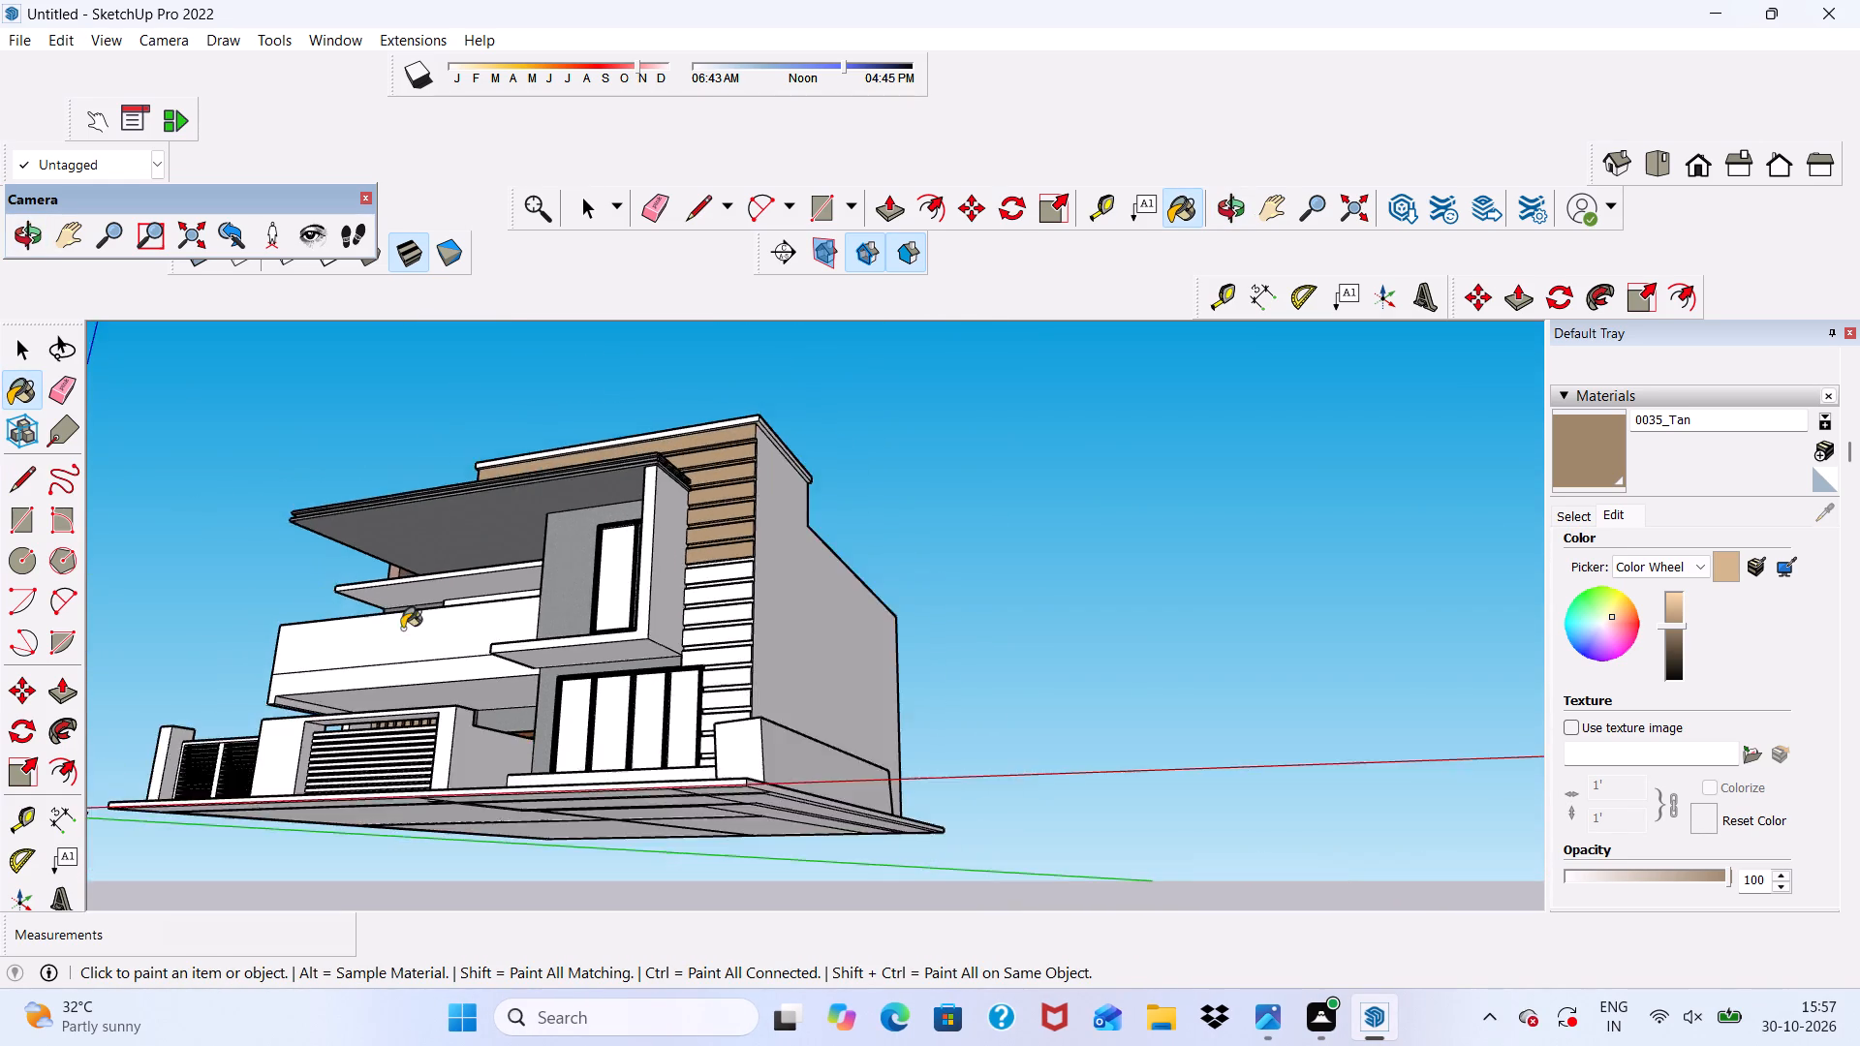
middle_drag(402, 629, 532, 764)
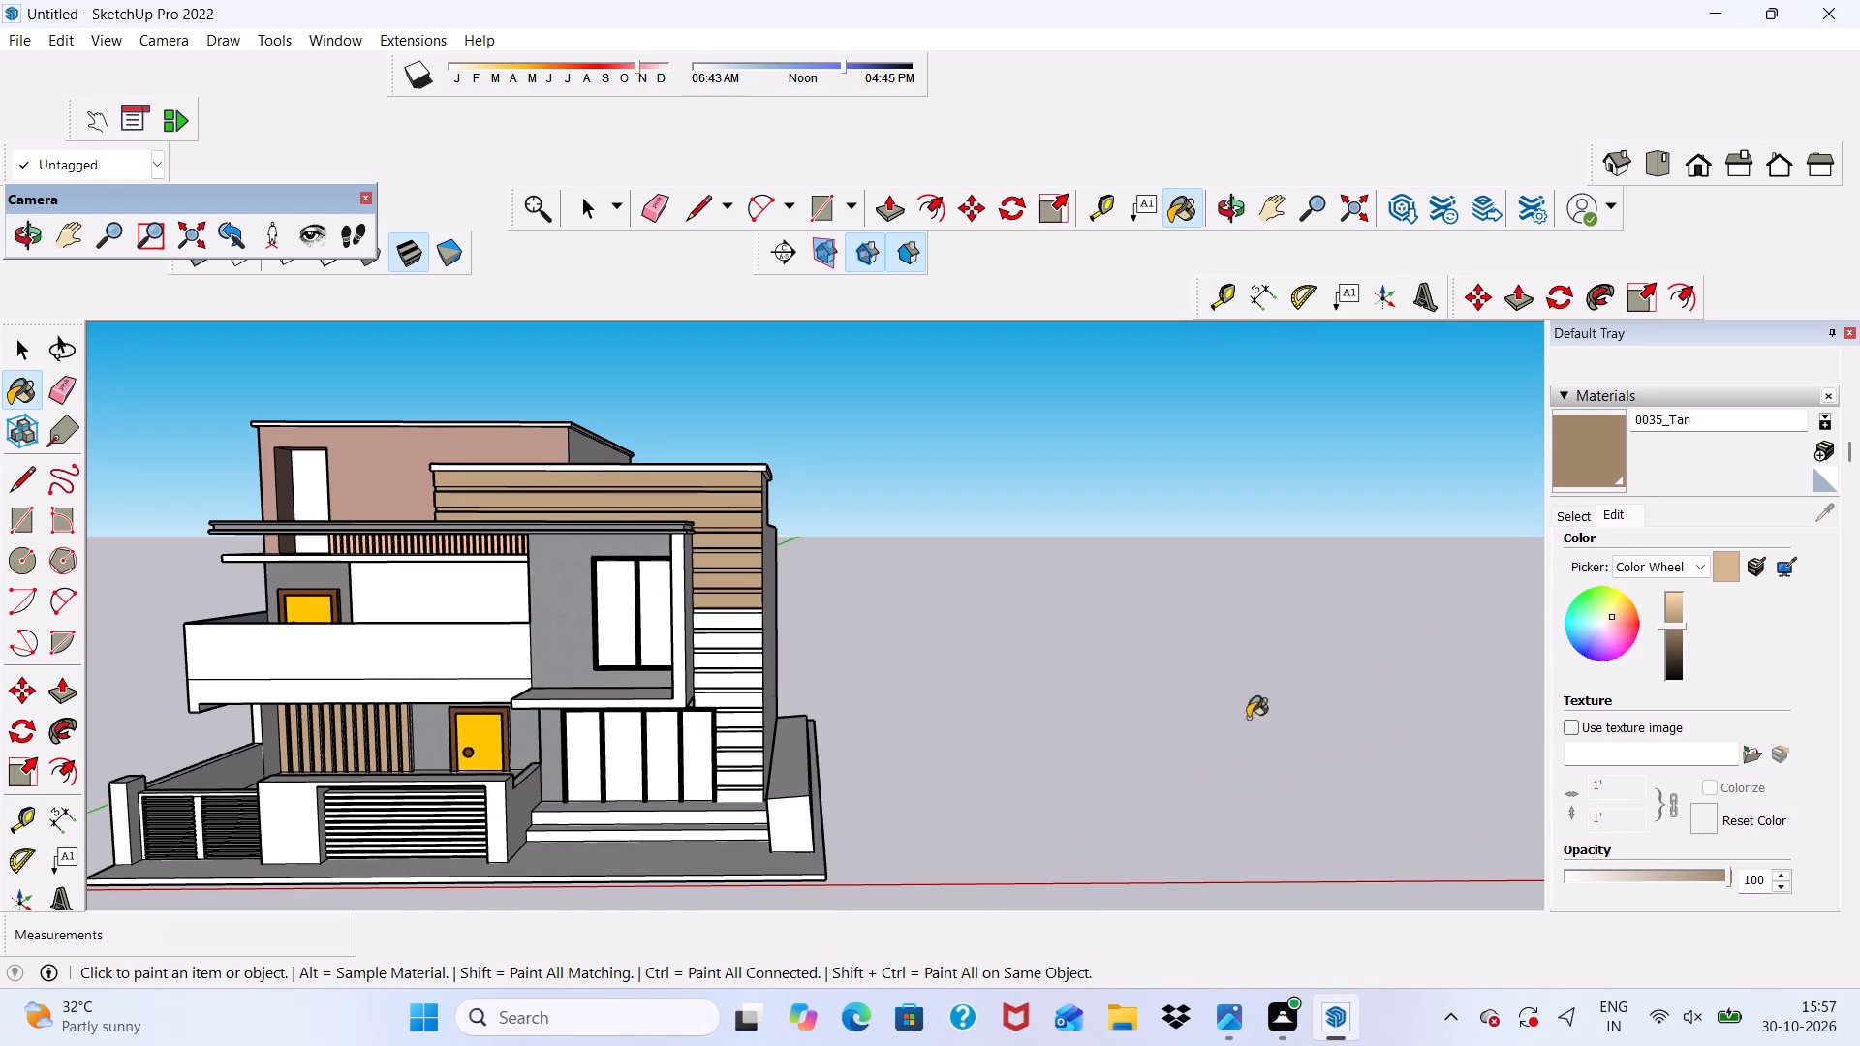
scroll(608, 605, up, 5)
scroll(727, 626, up, 15)
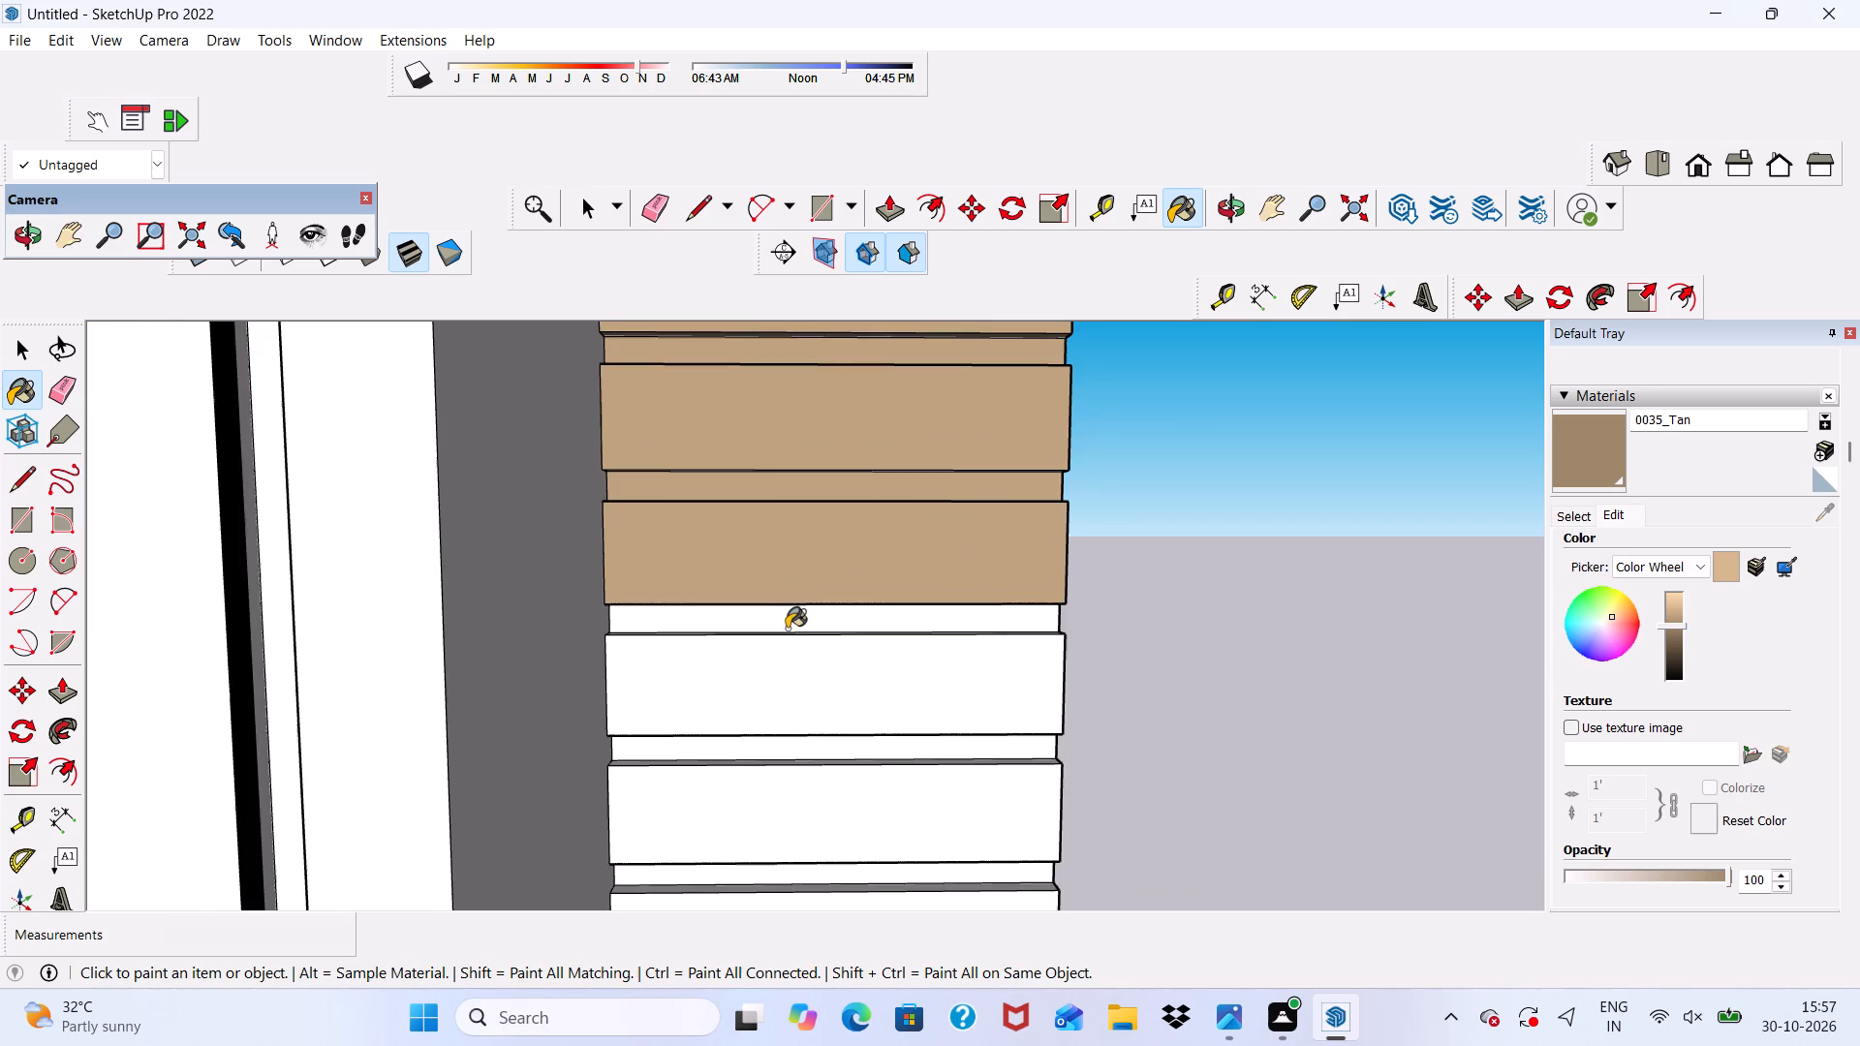
click(787, 629)
click(755, 668)
click(751, 636)
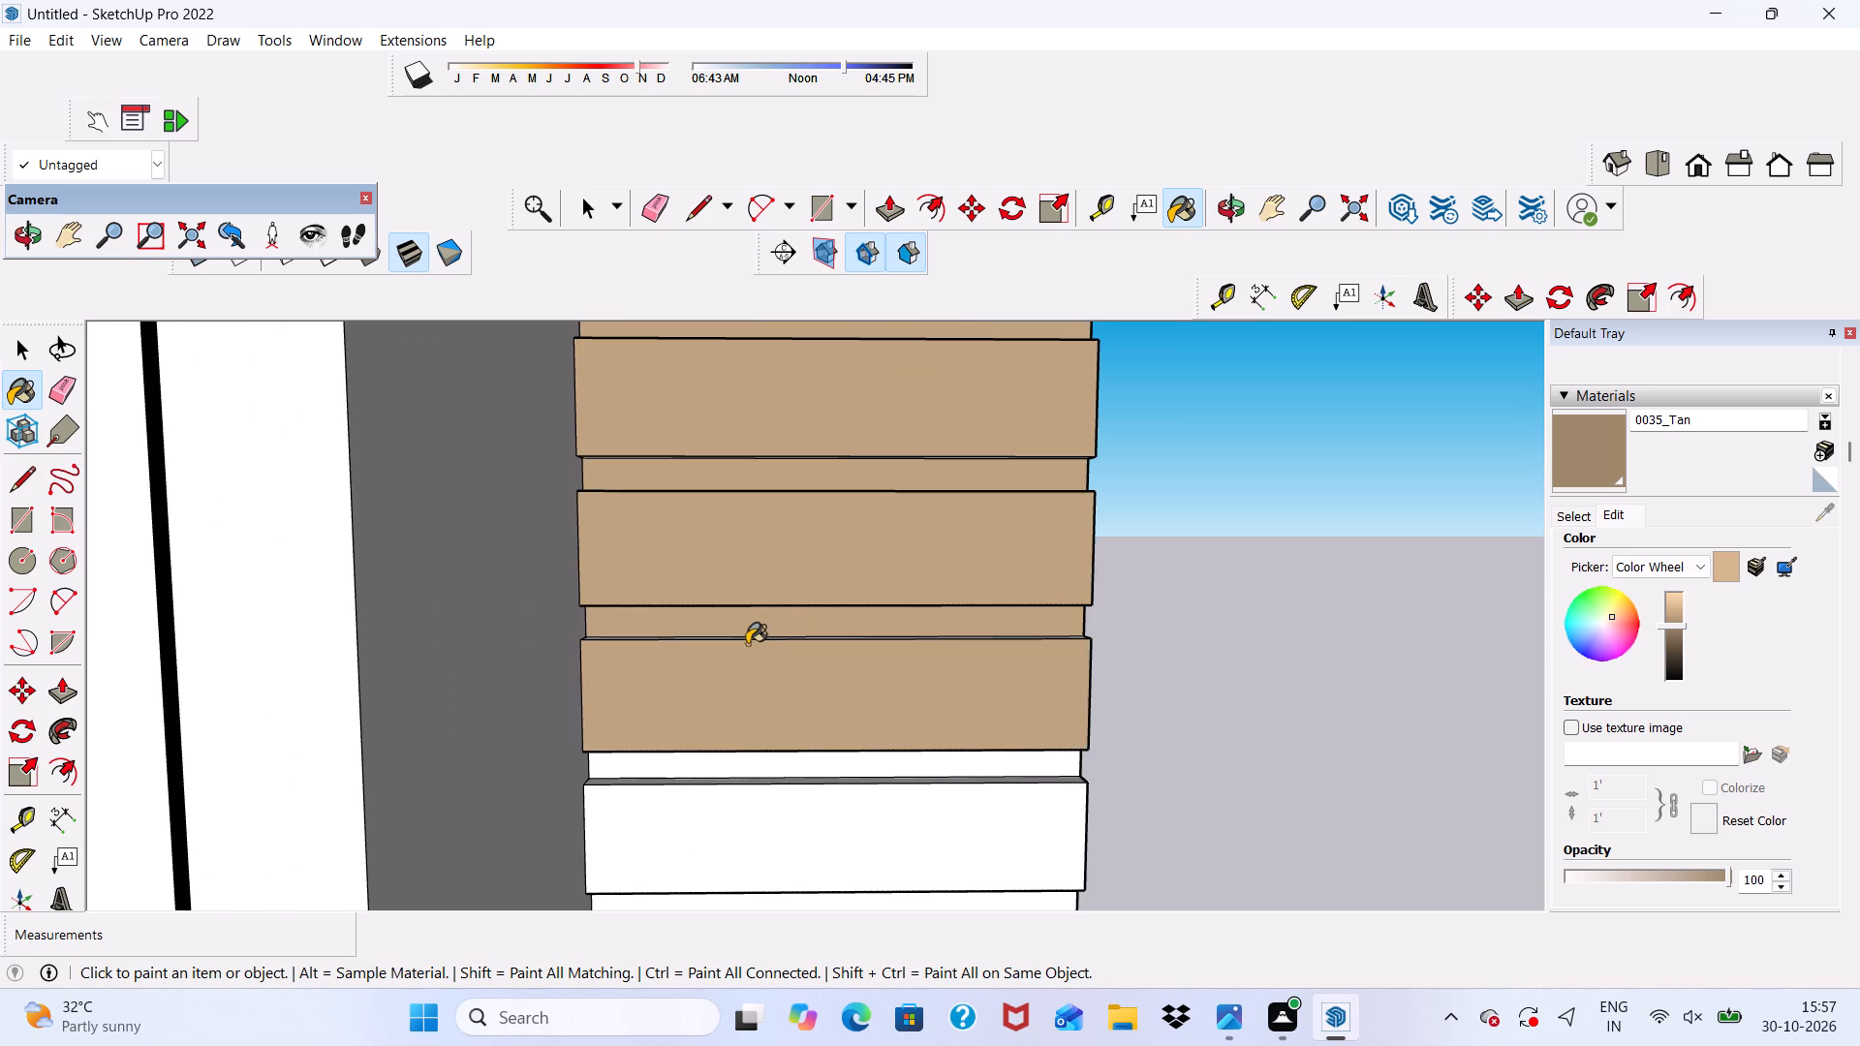
scroll(732, 818, up, 3)
click(728, 757)
click(687, 804)
Continue 0035_Tan down the corner column's front over the next two grooves and raised slats beside the projecting frame.
scroll(728, 502, down, 10)
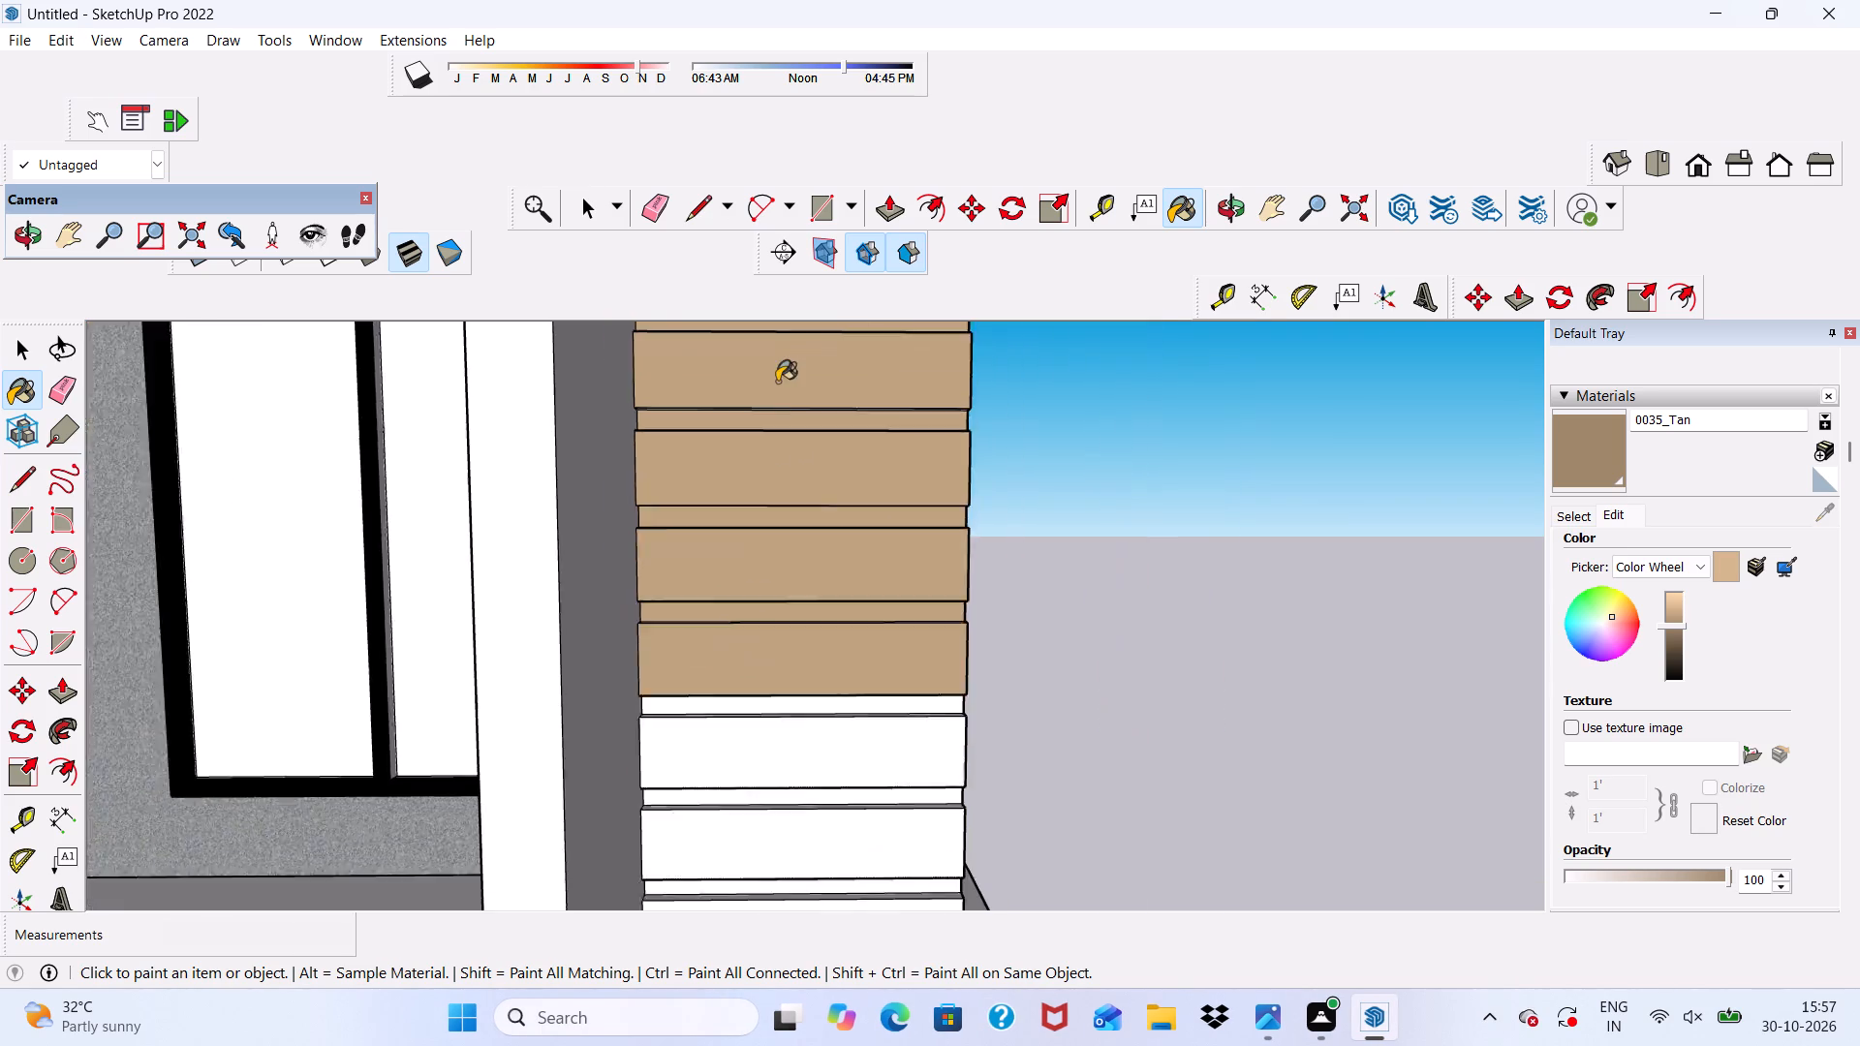
scroll(777, 382, down, 3)
scroll(786, 591, up, 6)
click(773, 619)
click(740, 662)
scroll(777, 538, down, 5)
scroll(785, 662, up, 5)
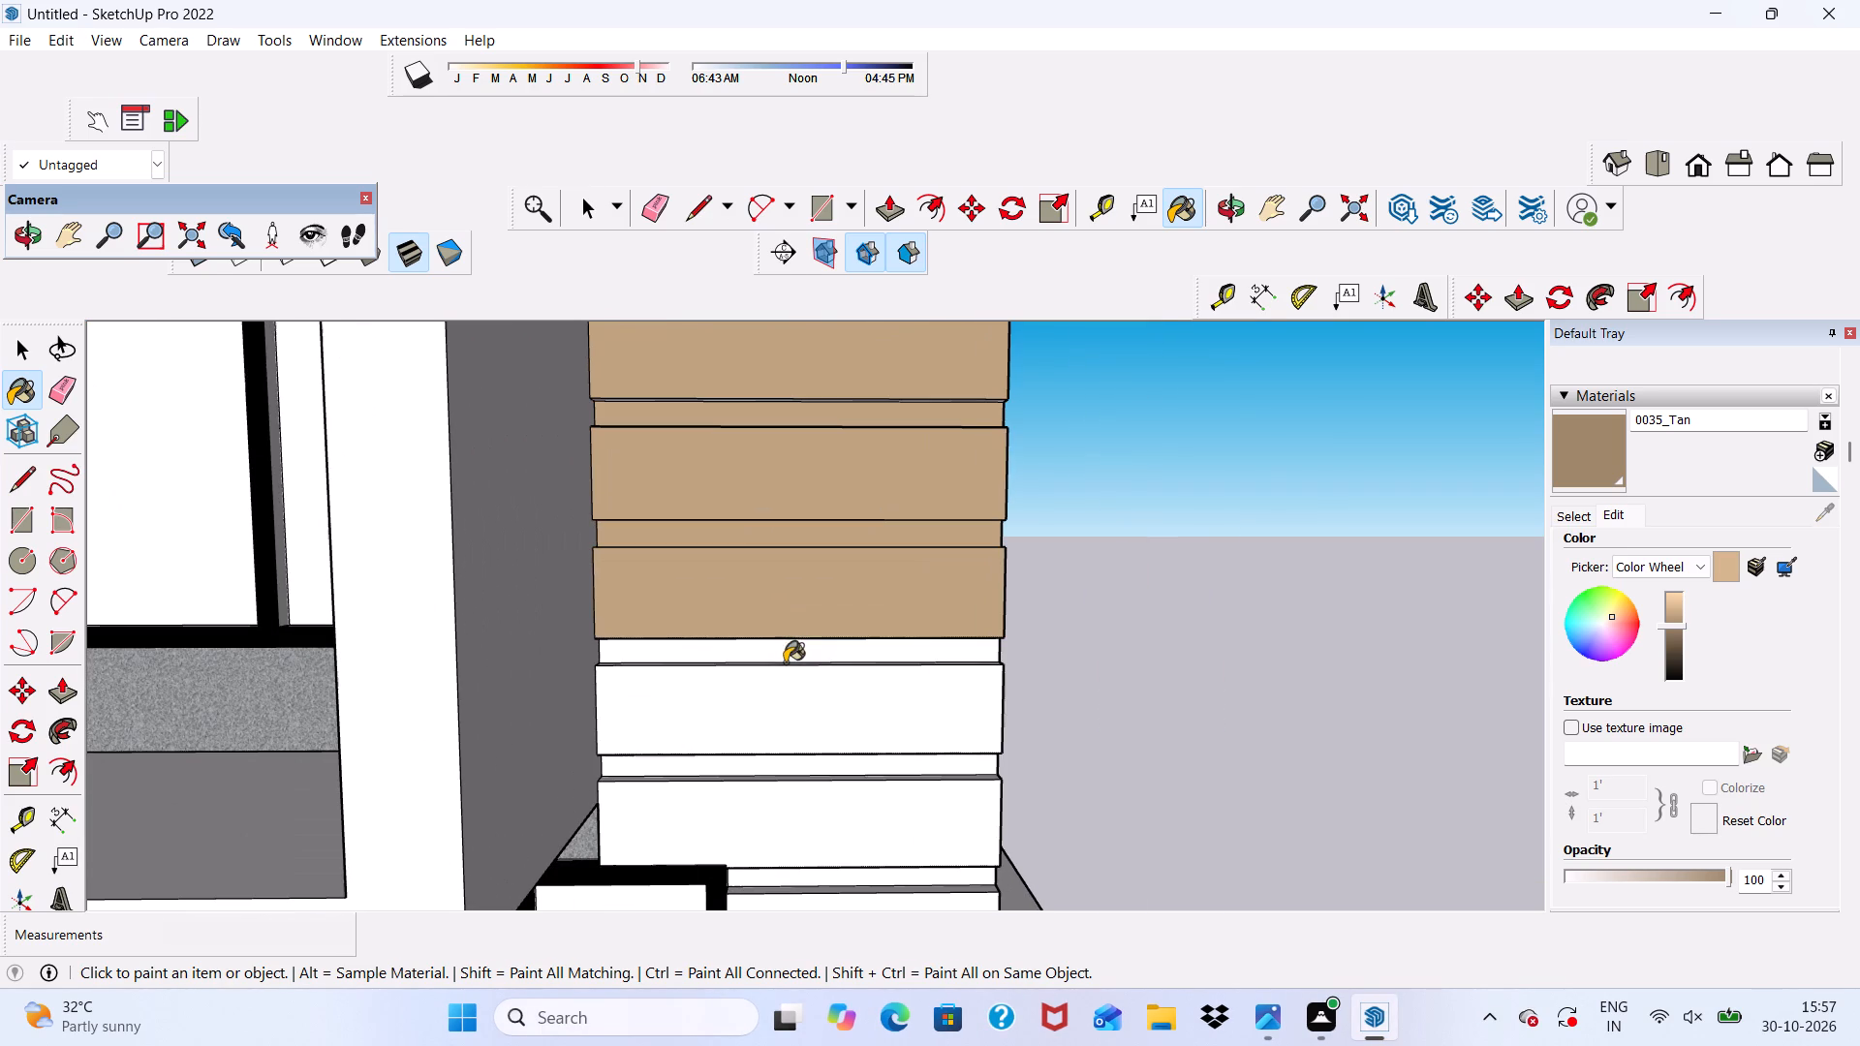
click(785, 662)
click(781, 648)
click(756, 695)
Paint the two groove-and-slat pairs around the top of the ground-floor glazing with 0035_Tan.
scroll(754, 569, down, 5)
scroll(760, 753, up, 6)
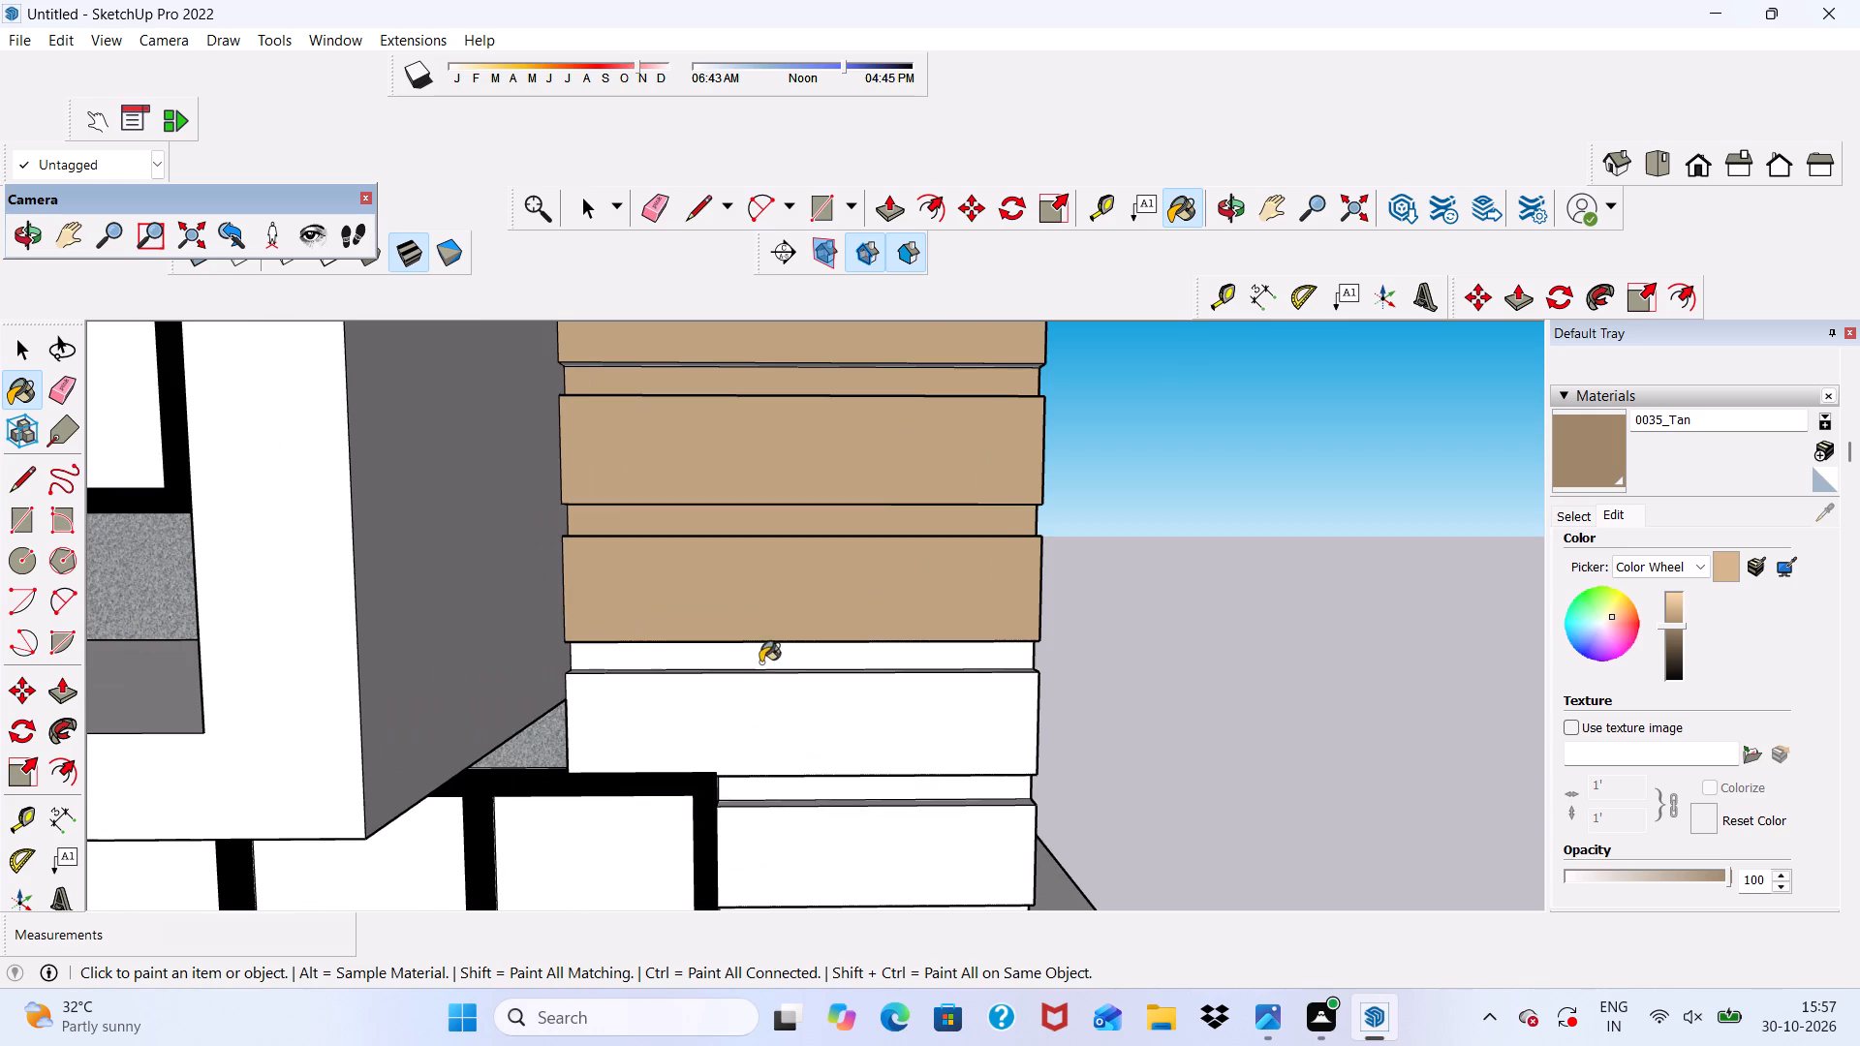
click(760, 662)
click(759, 701)
scroll(758, 686, down, 5)
scroll(780, 801, up, 4)
click(775, 731)
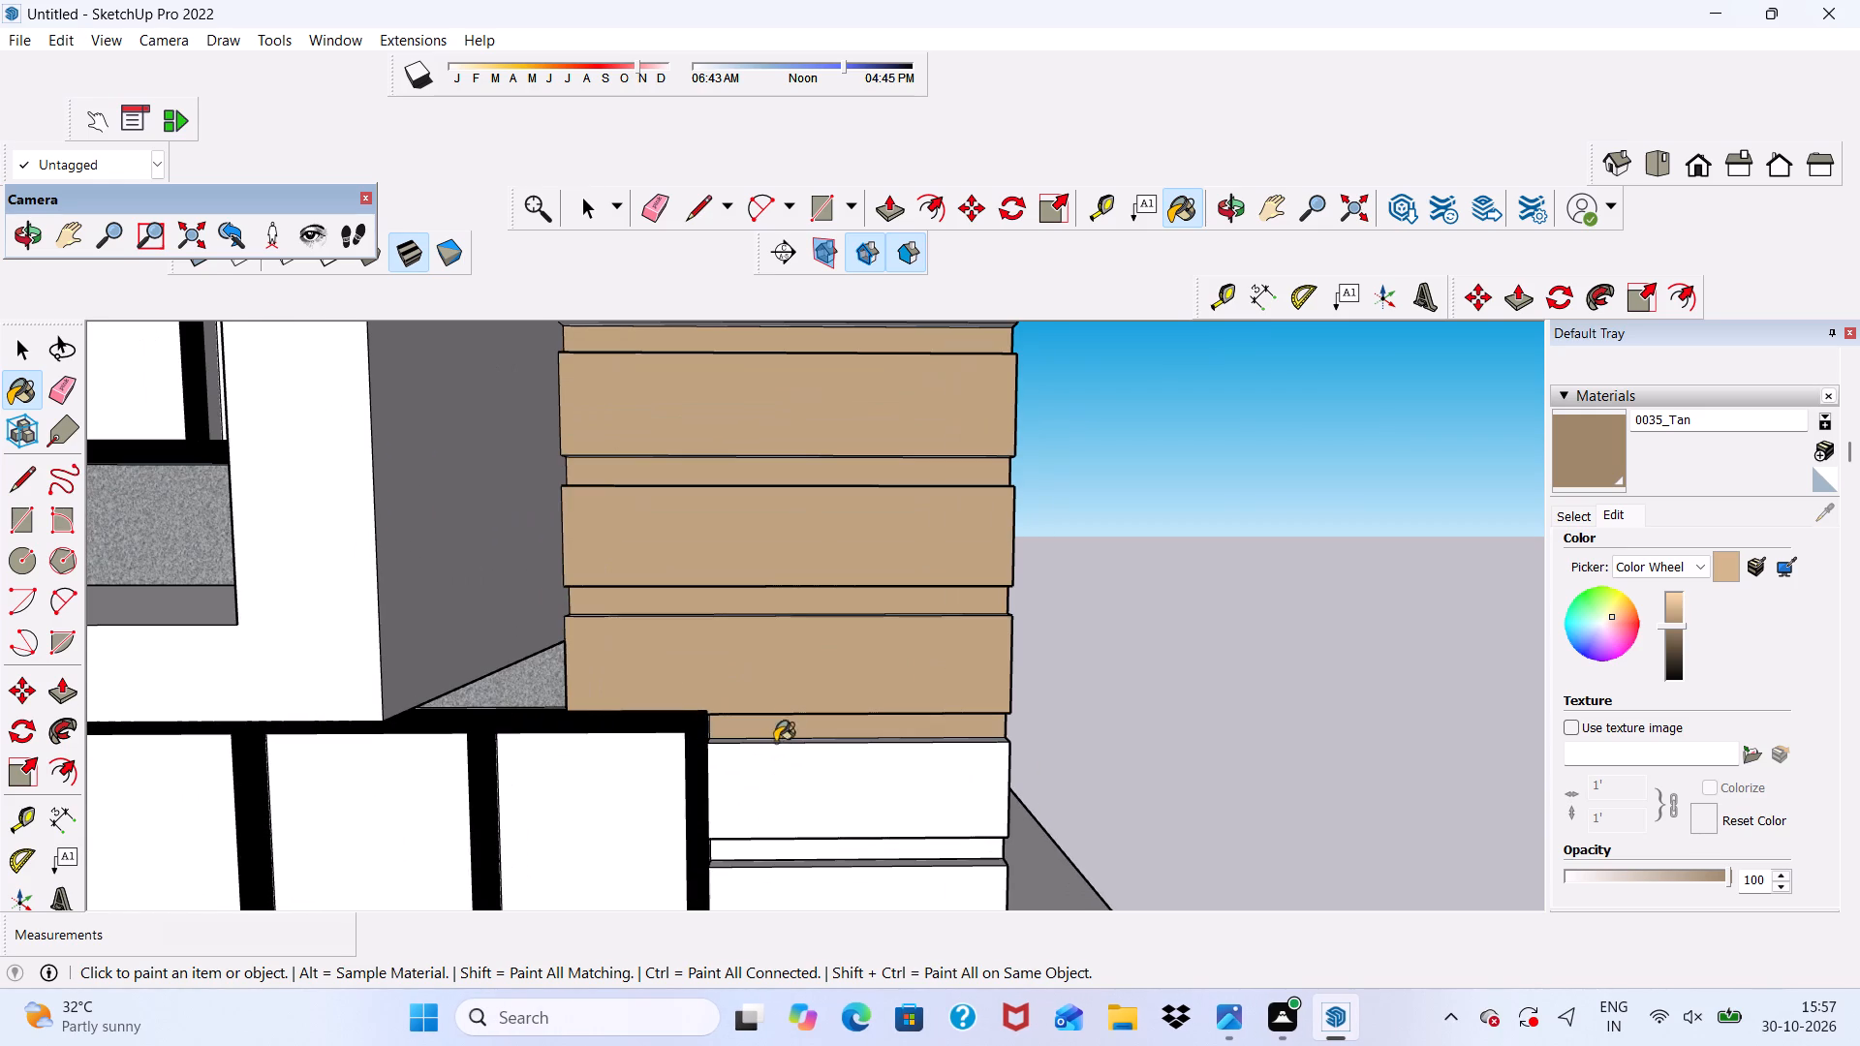
click(775, 743)
click(775, 779)
Paint the next two grooves and raised slats beside the ground-floor glazing with 0035_Tan.
scroll(777, 715, down, 6)
scroll(791, 609, down, 4)
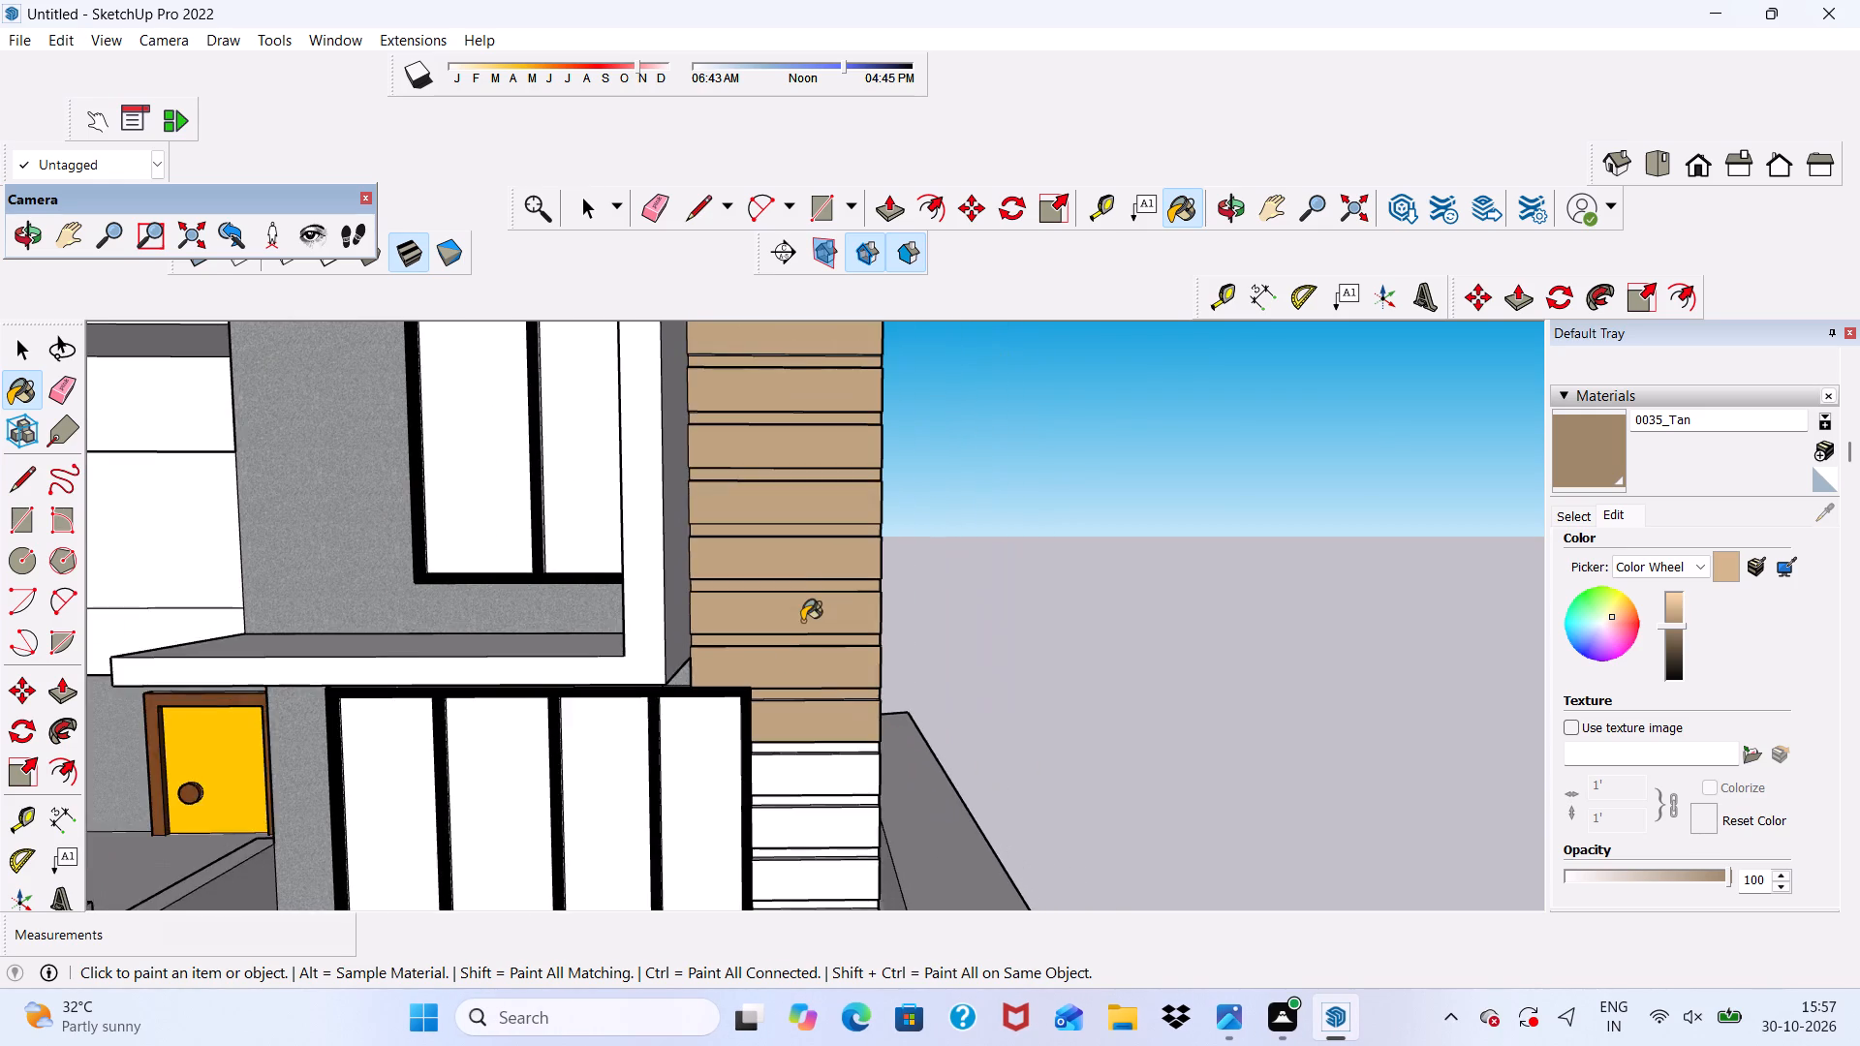
middle_drag(802, 602, 802, 407)
scroll(779, 790, up, 5)
scroll(806, 591, up, 8)
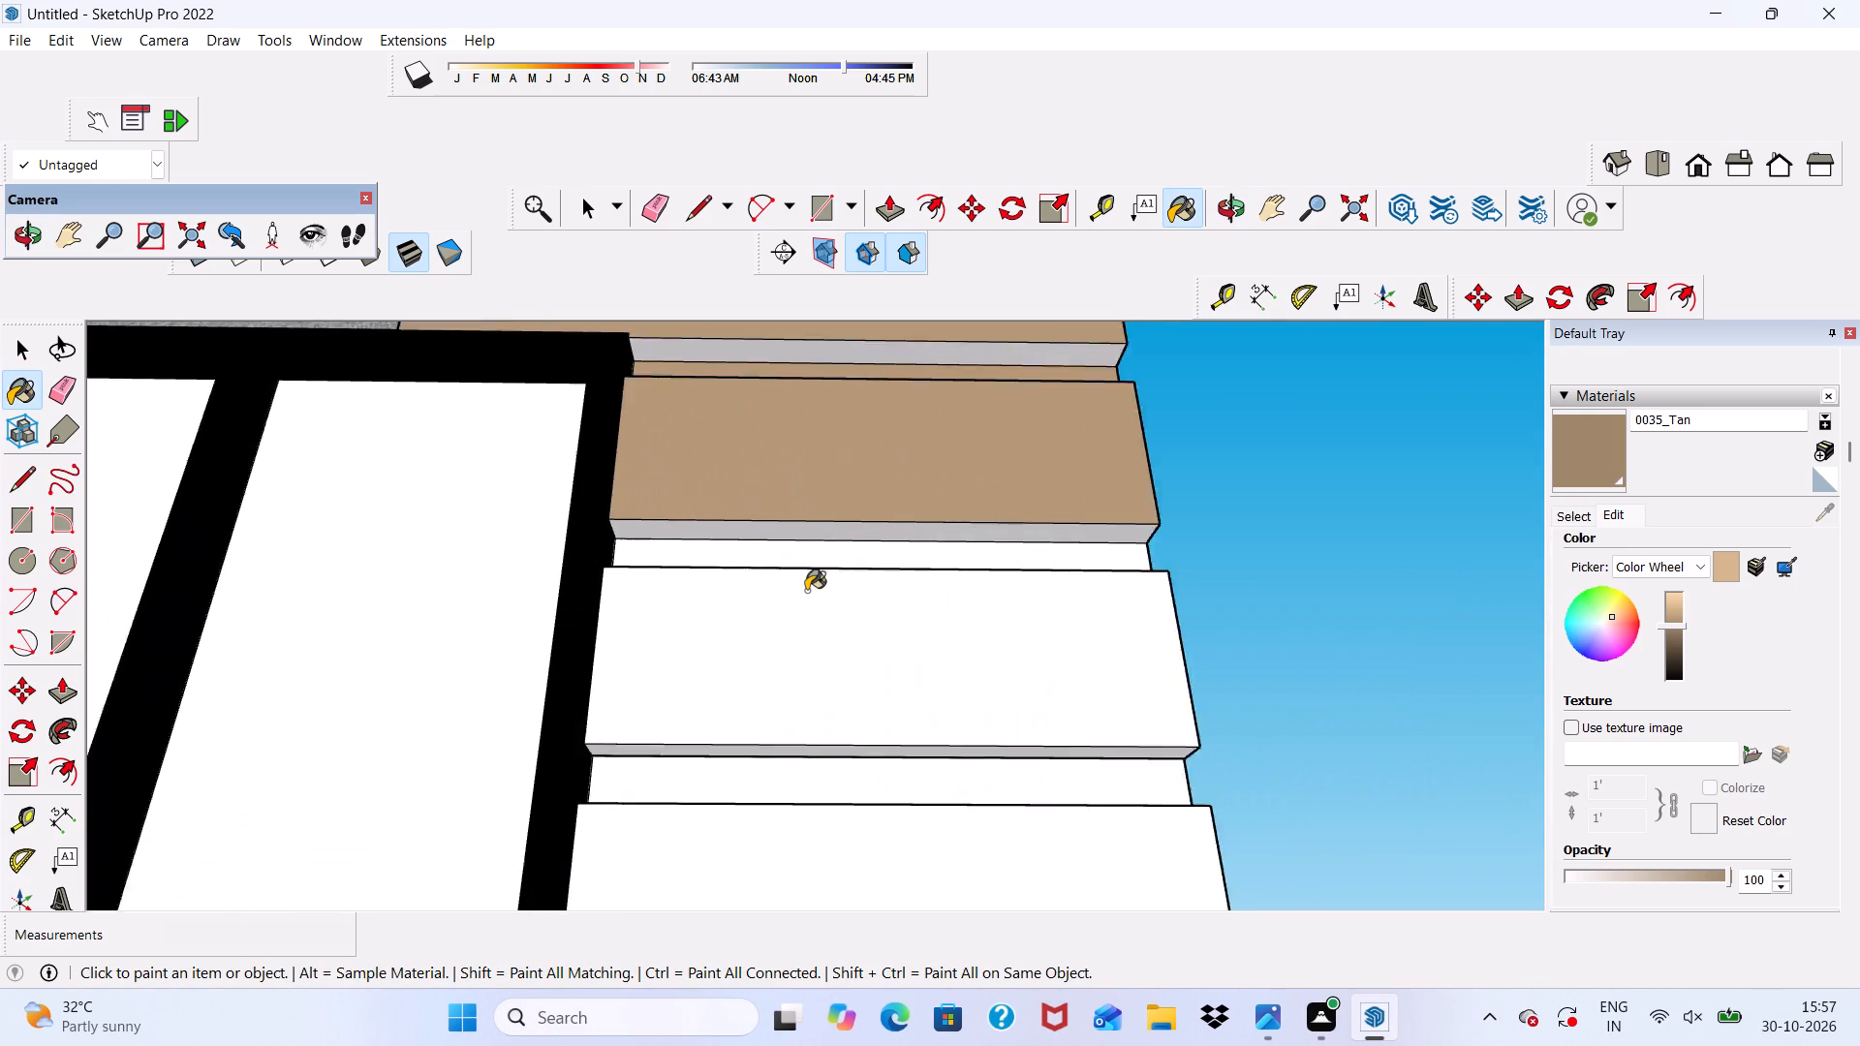
scroll(806, 591, up, 3)
click(801, 561)
click(788, 588)
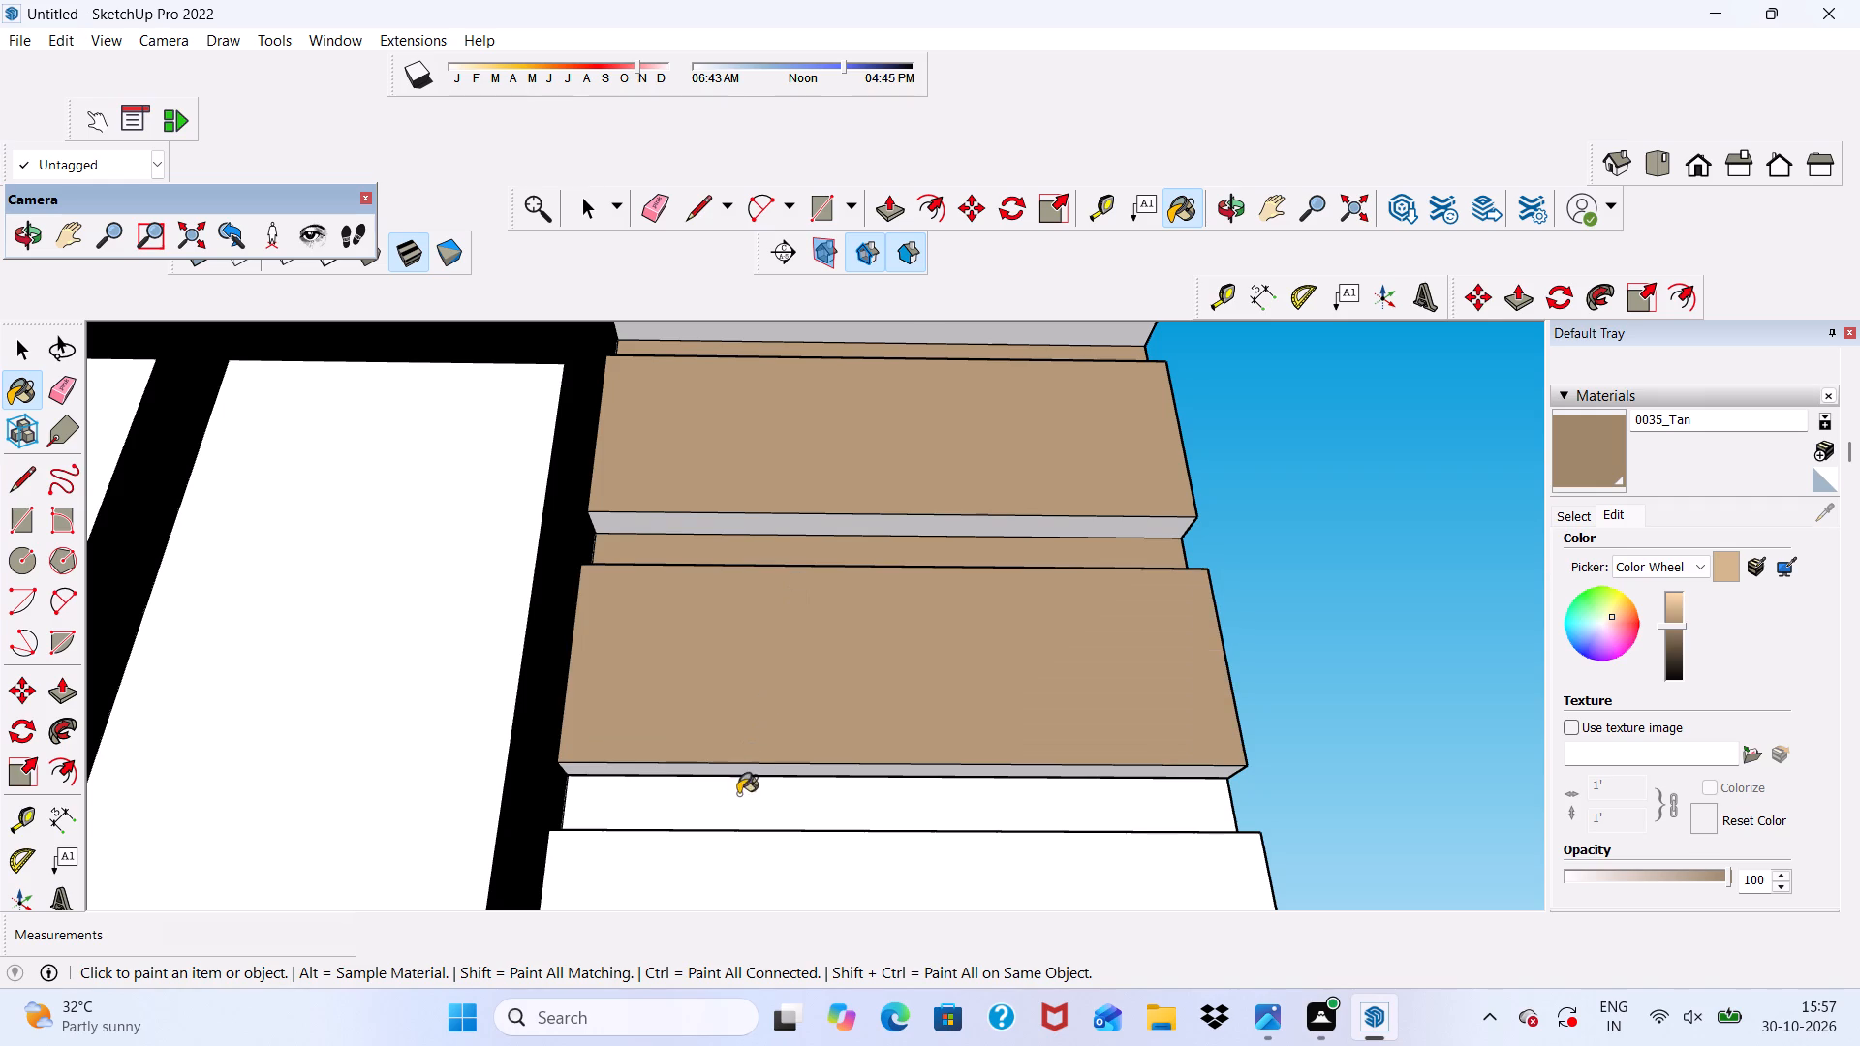
click(738, 794)
scroll(736, 661, down, 5)
scroll(758, 827, up, 6)
click(758, 827)
Paint the corner column's last two grooves and slats down to the steps, plus one slat underside above, with 0035_Tan.
scroll(752, 578, down, 9)
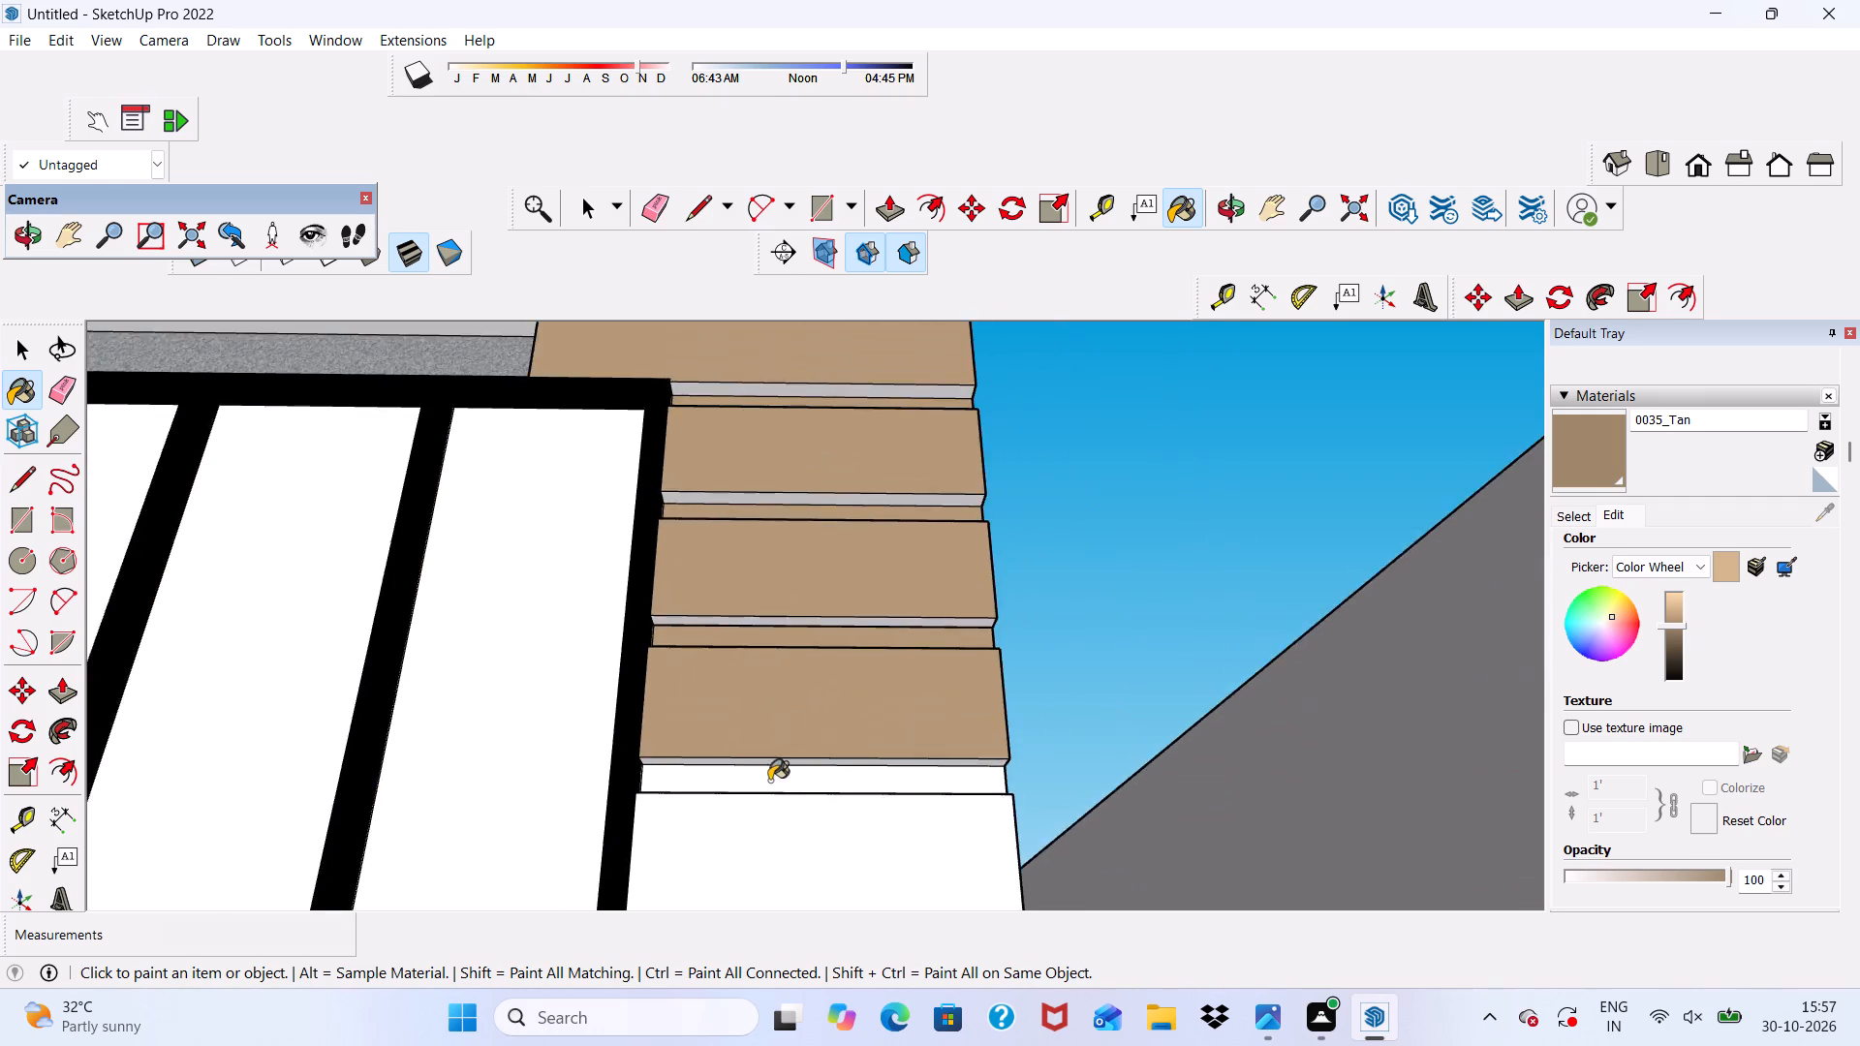
scroll(769, 781, up, 6)
click(769, 782)
click(767, 767)
click(767, 725)
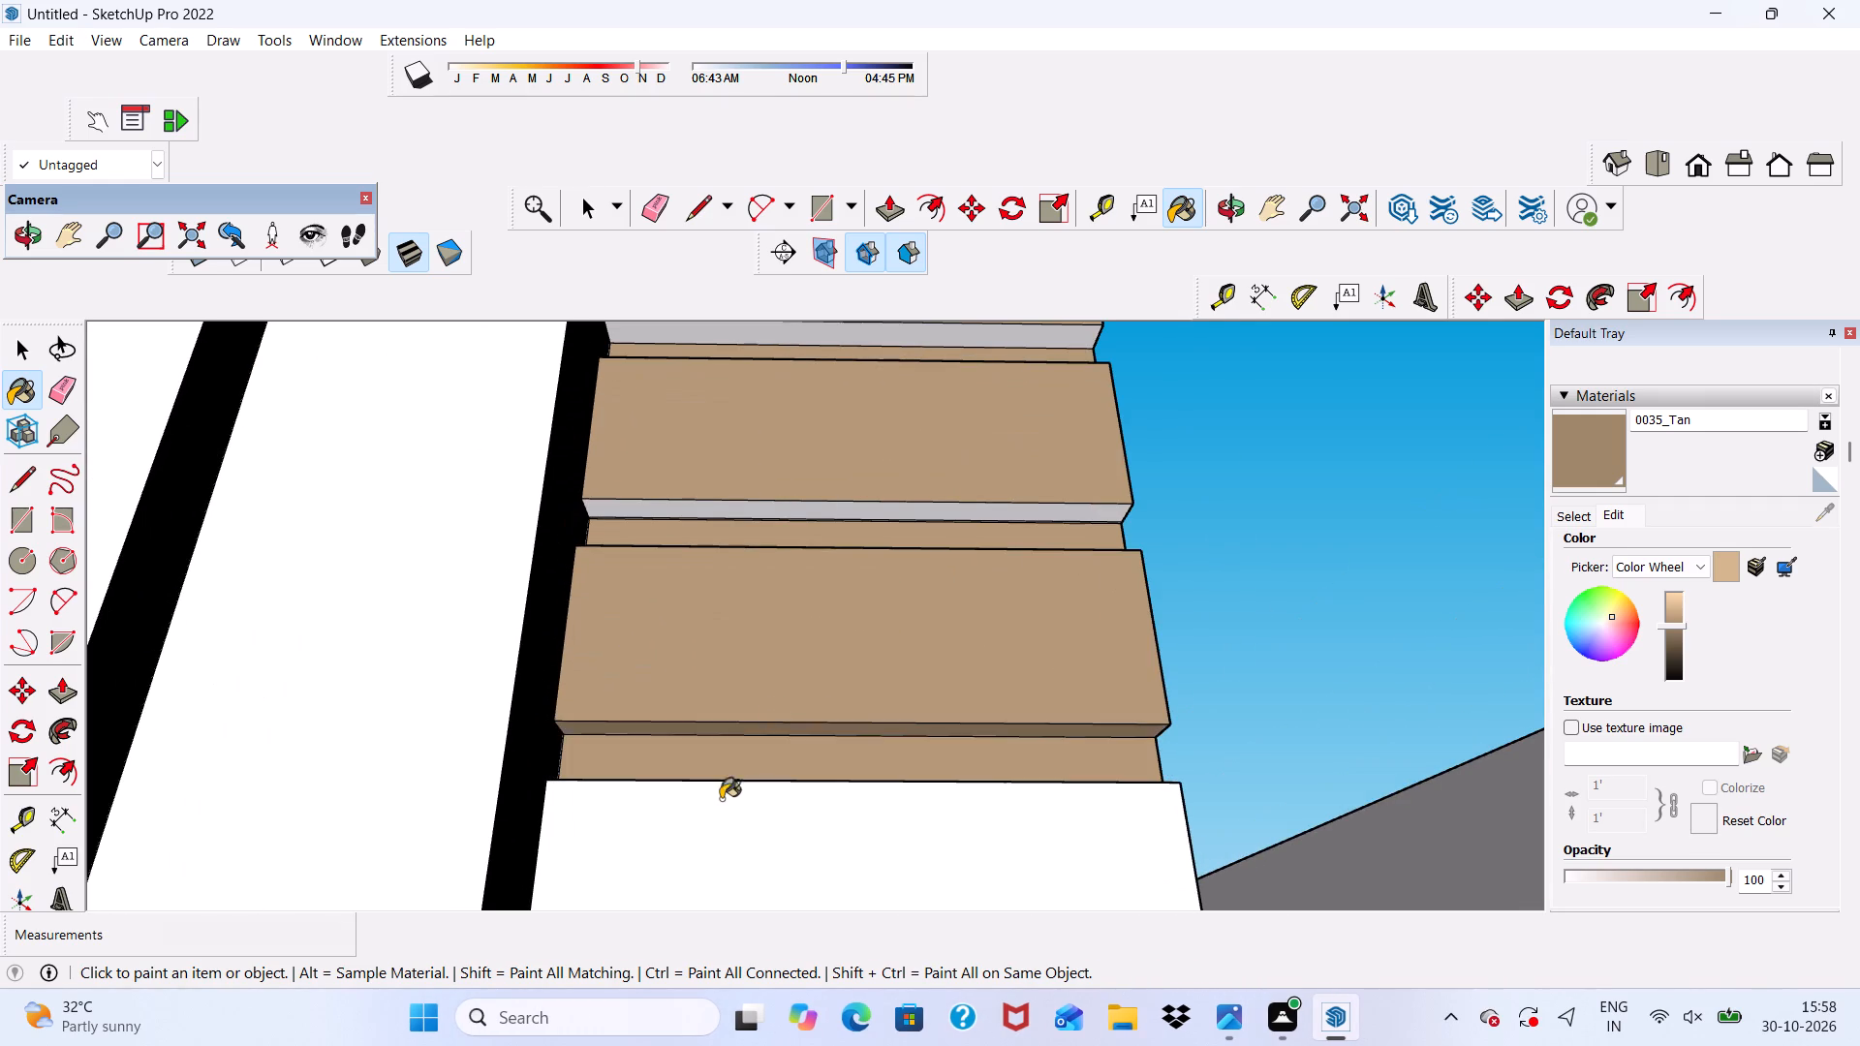
scroll(708, 820, down, 5)
click(704, 829)
scroll(725, 634, down, 5)
scroll(757, 843, up, 6)
click(756, 842)
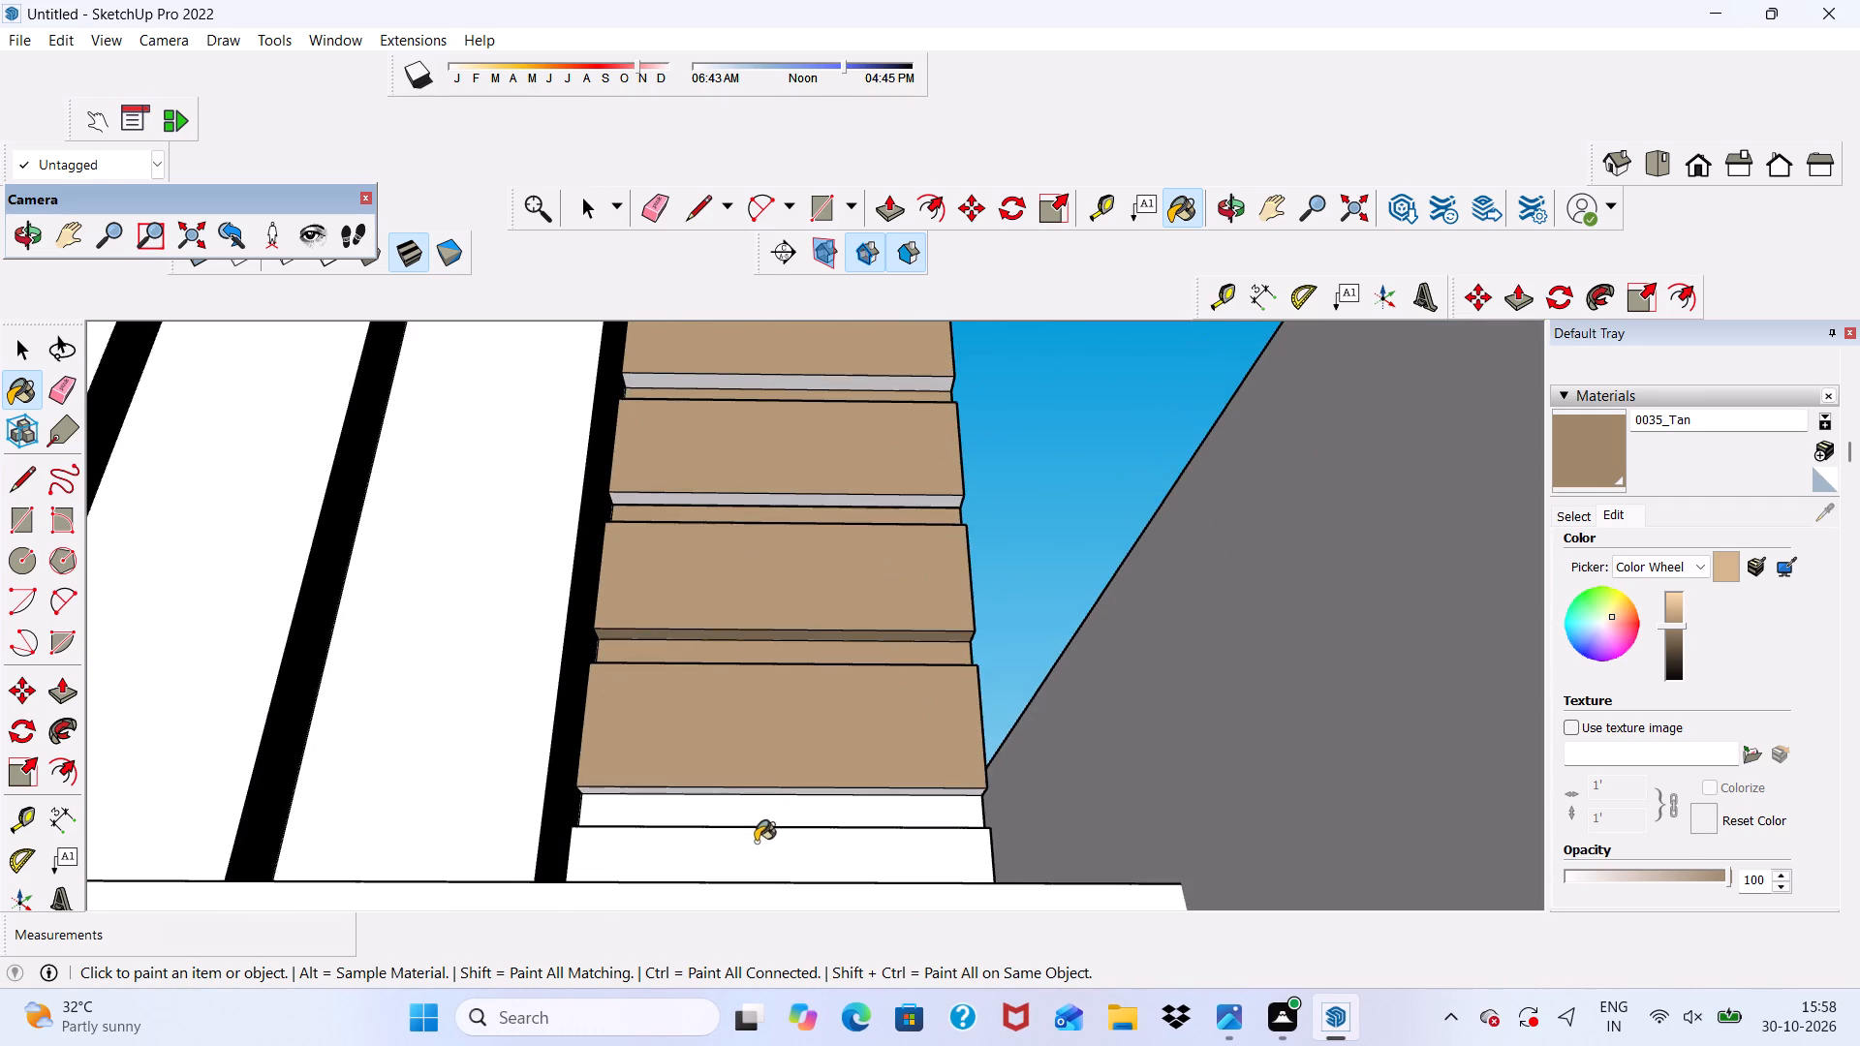
click(751, 806)
Paint the top ledges of the corner column's two lowest slats with 0035_Tan.
scroll(748, 703, down, 3)
middle_drag(786, 871, 703, 1038)
scroll(682, 811, up, 6)
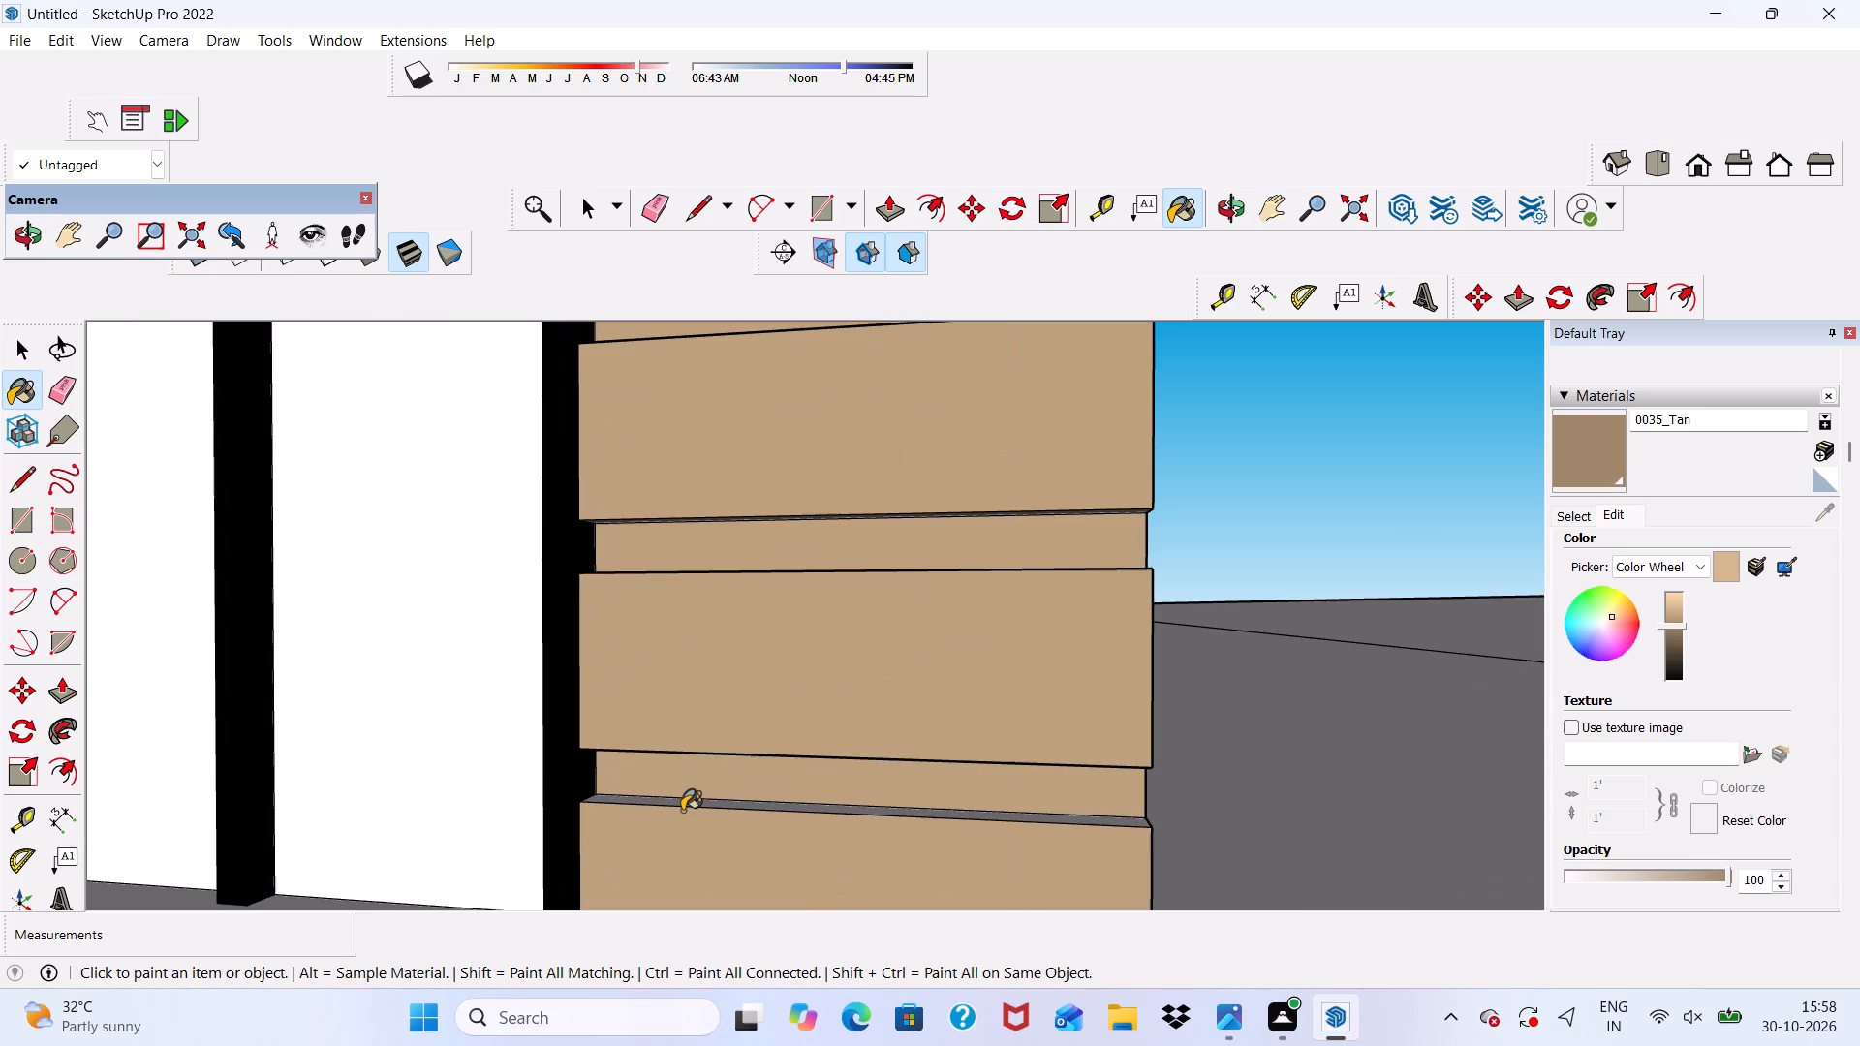
scroll(708, 790, down, 7)
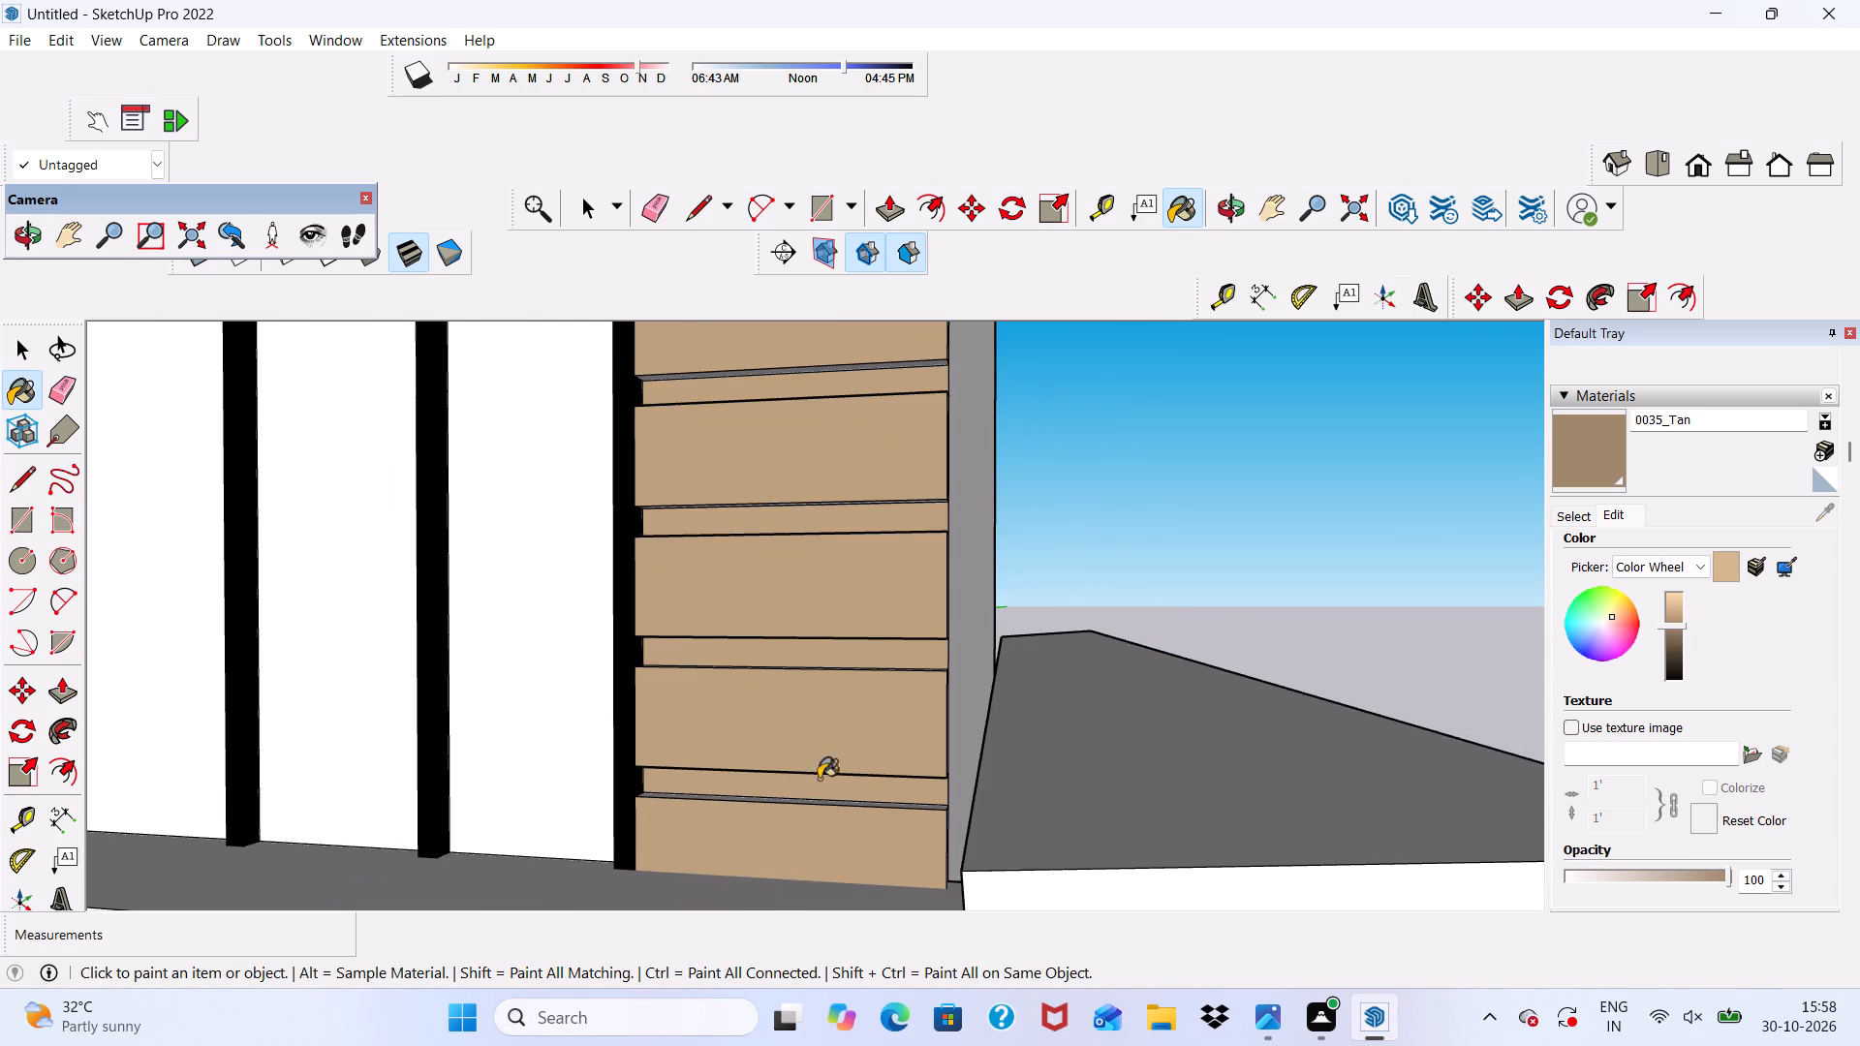
middle_drag(904, 777, 819, 893)
scroll(821, 815, up, 6)
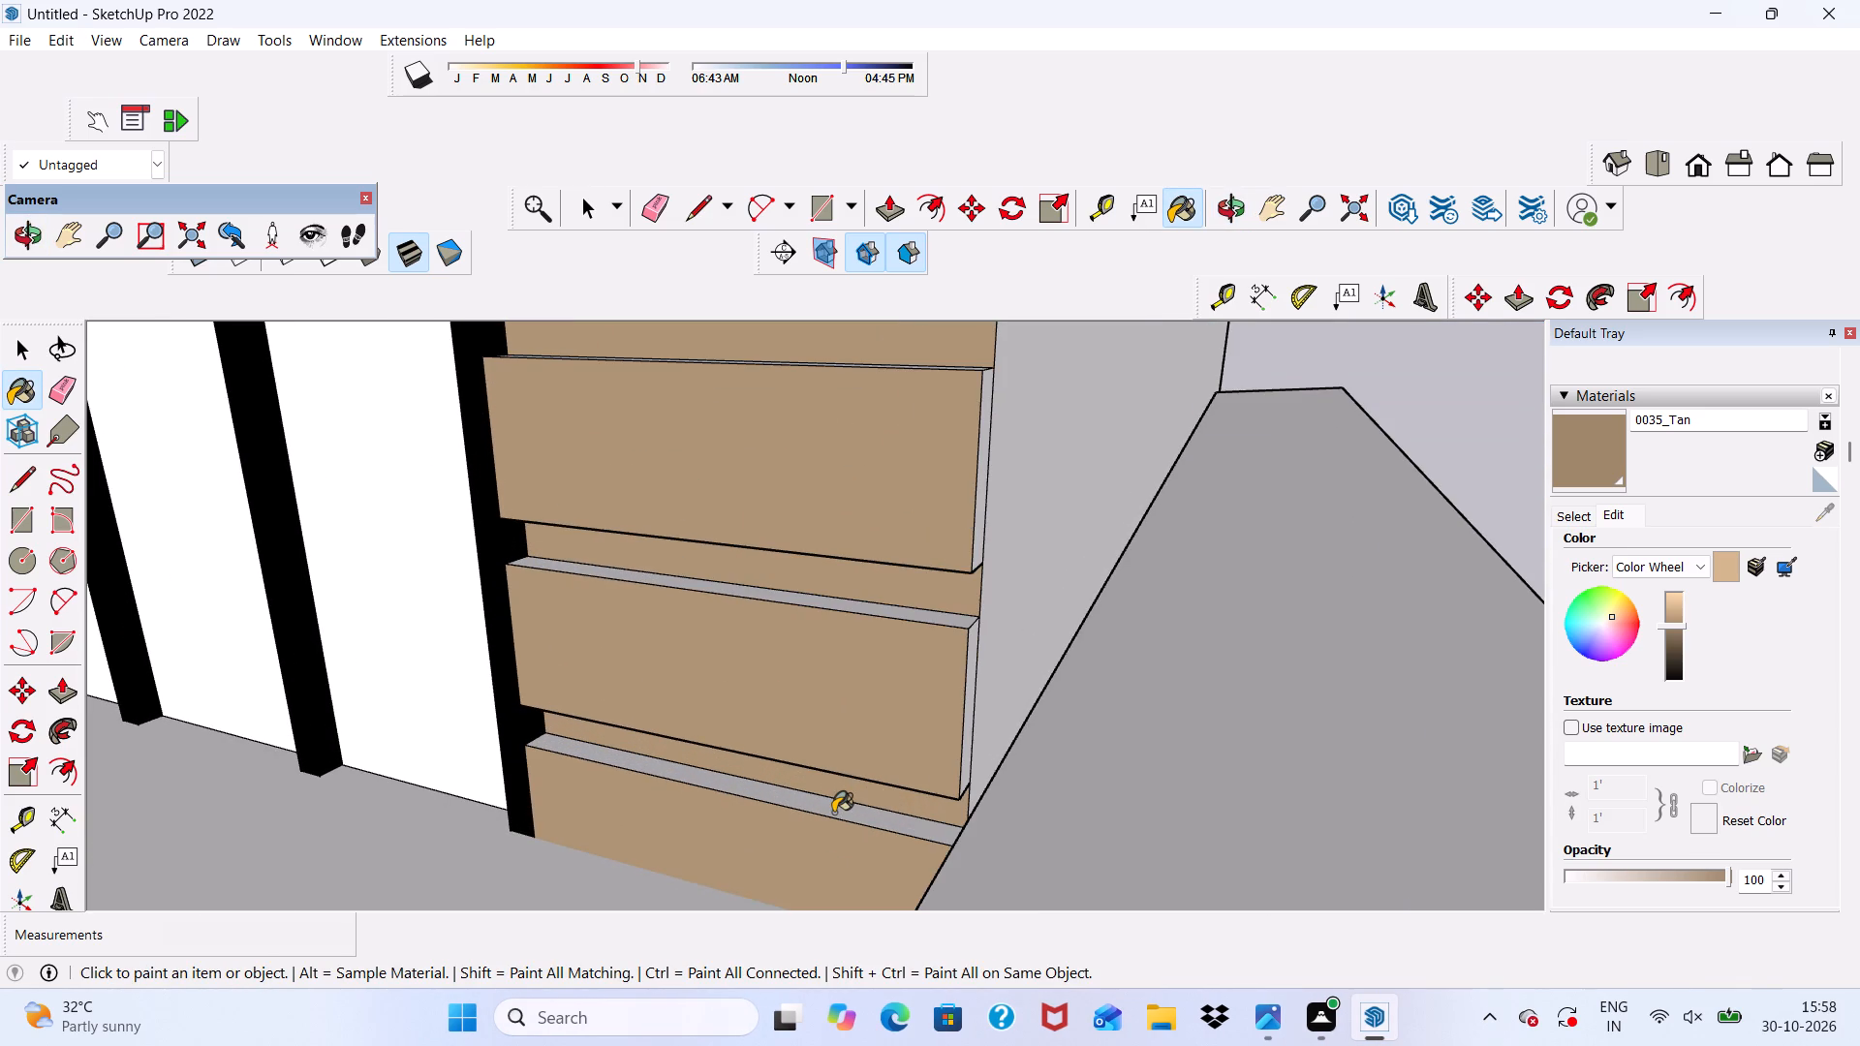
click(833, 813)
scroll(804, 812, down, 6)
scroll(872, 657, up, 6)
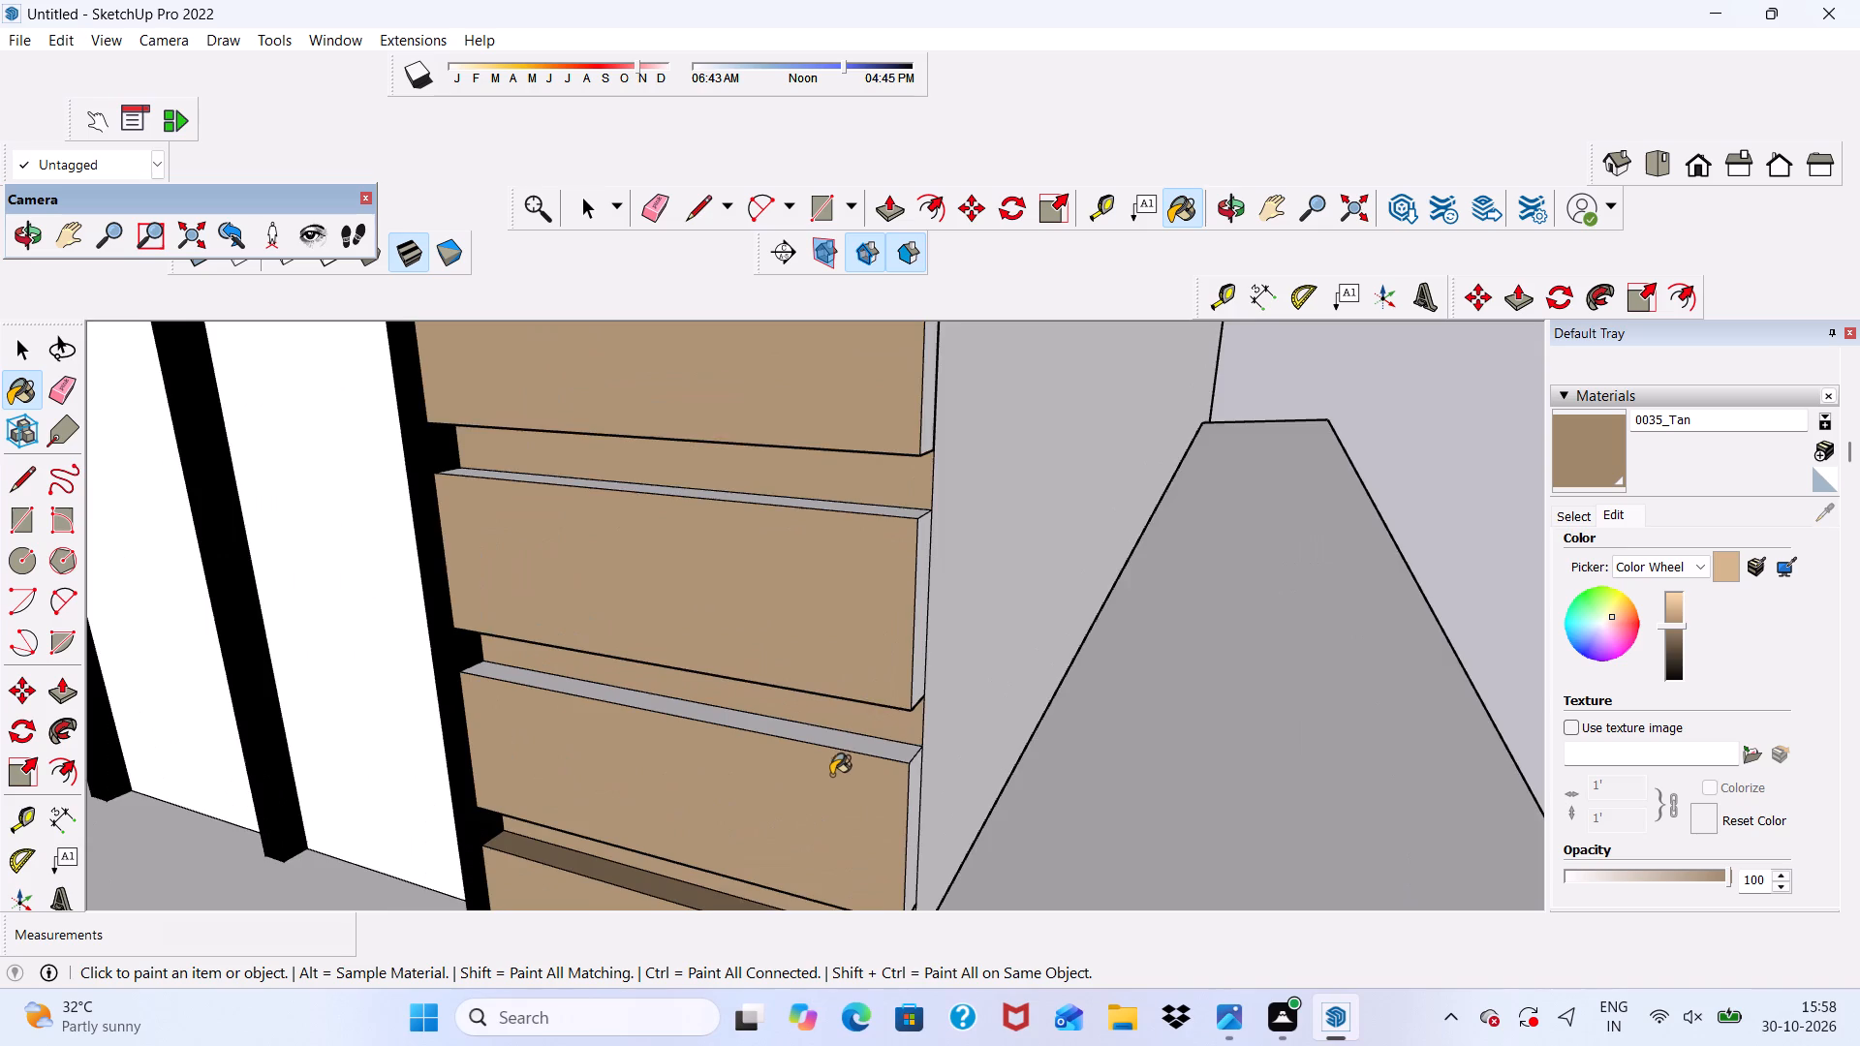
scroll(828, 783, up, 5)
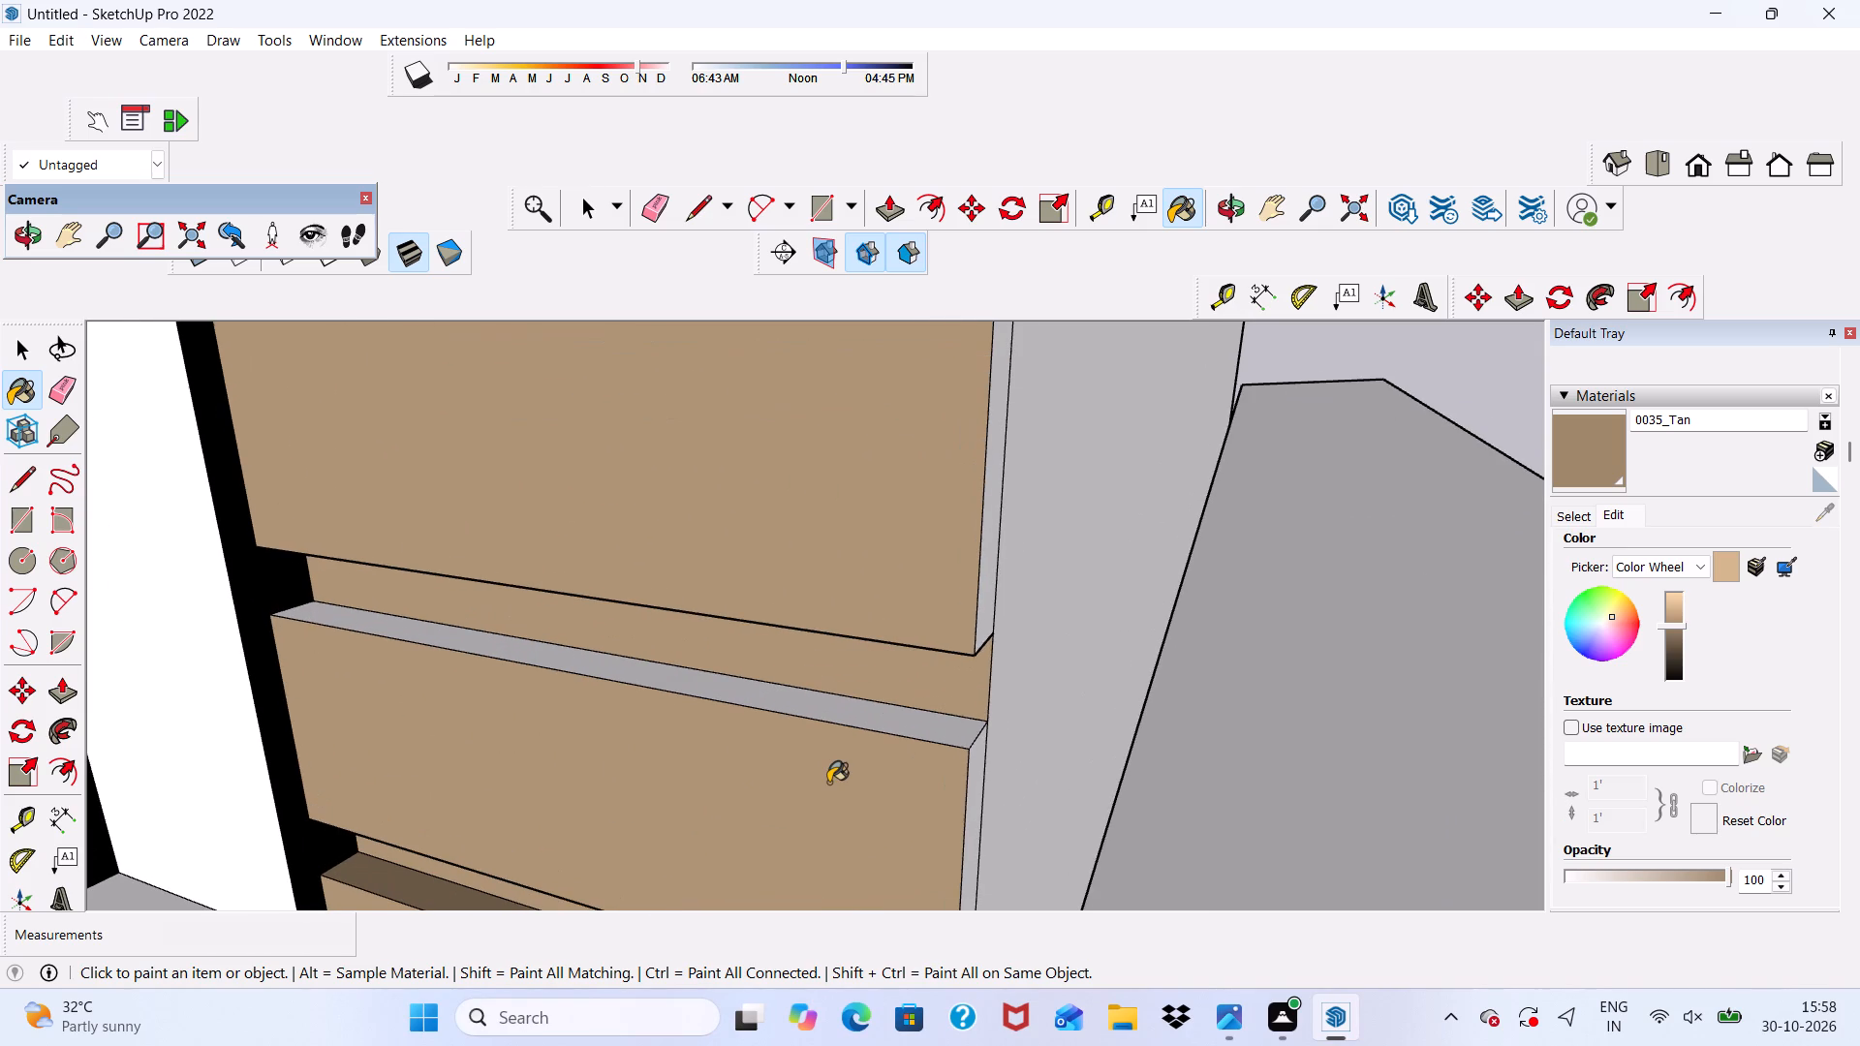
scroll(828, 783, up, 1)
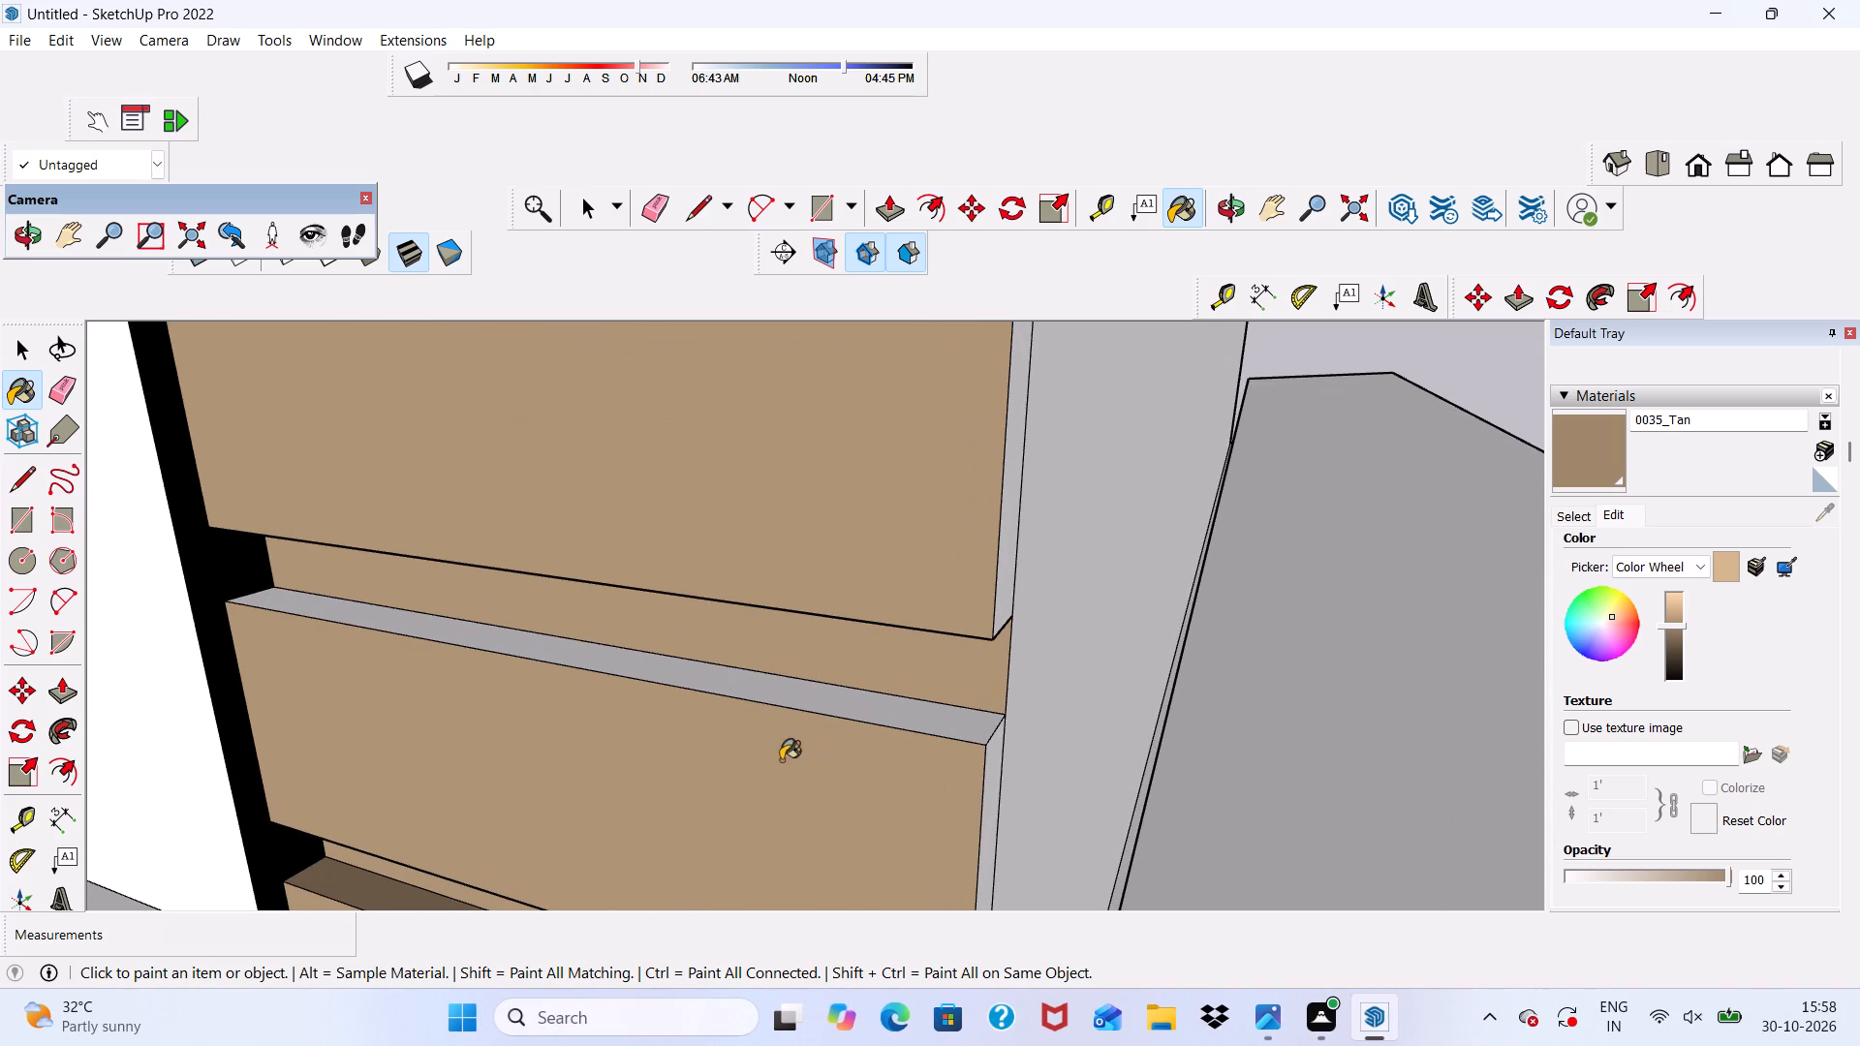
scroll(709, 659, up, 5)
click(672, 680)
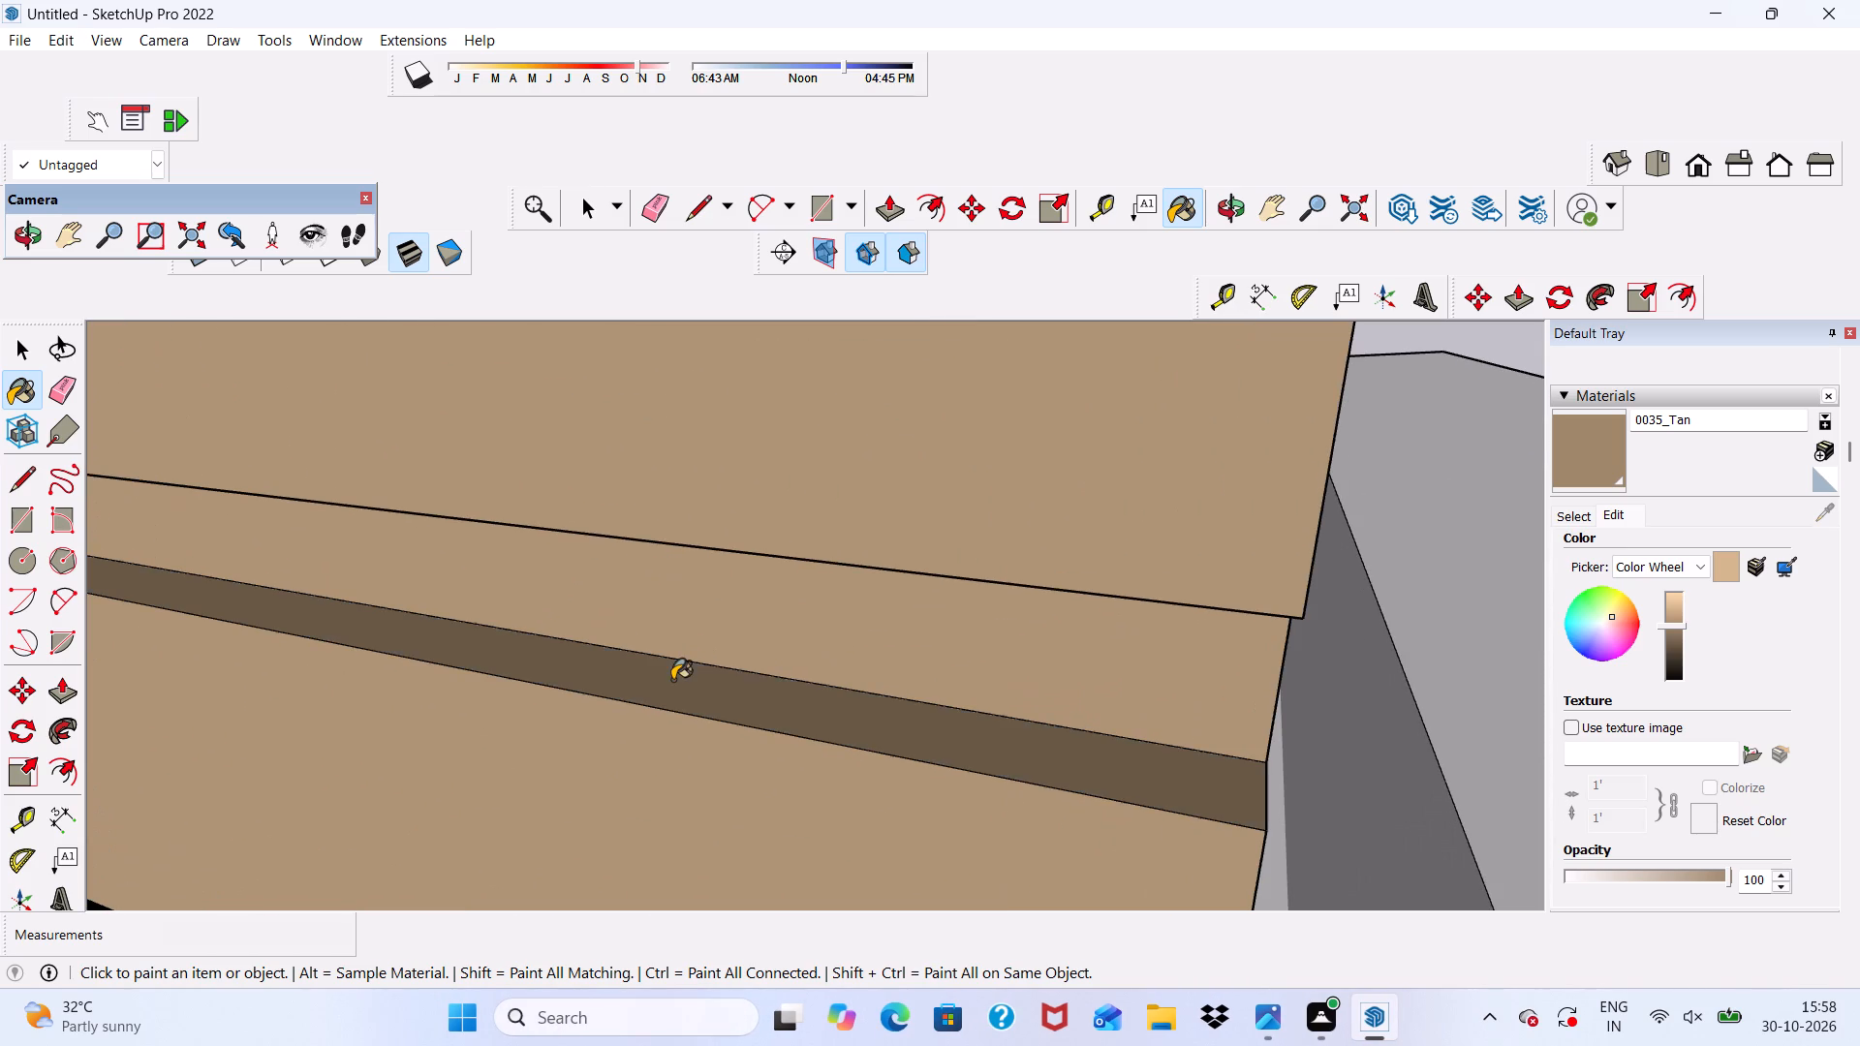
right_click(672, 680)
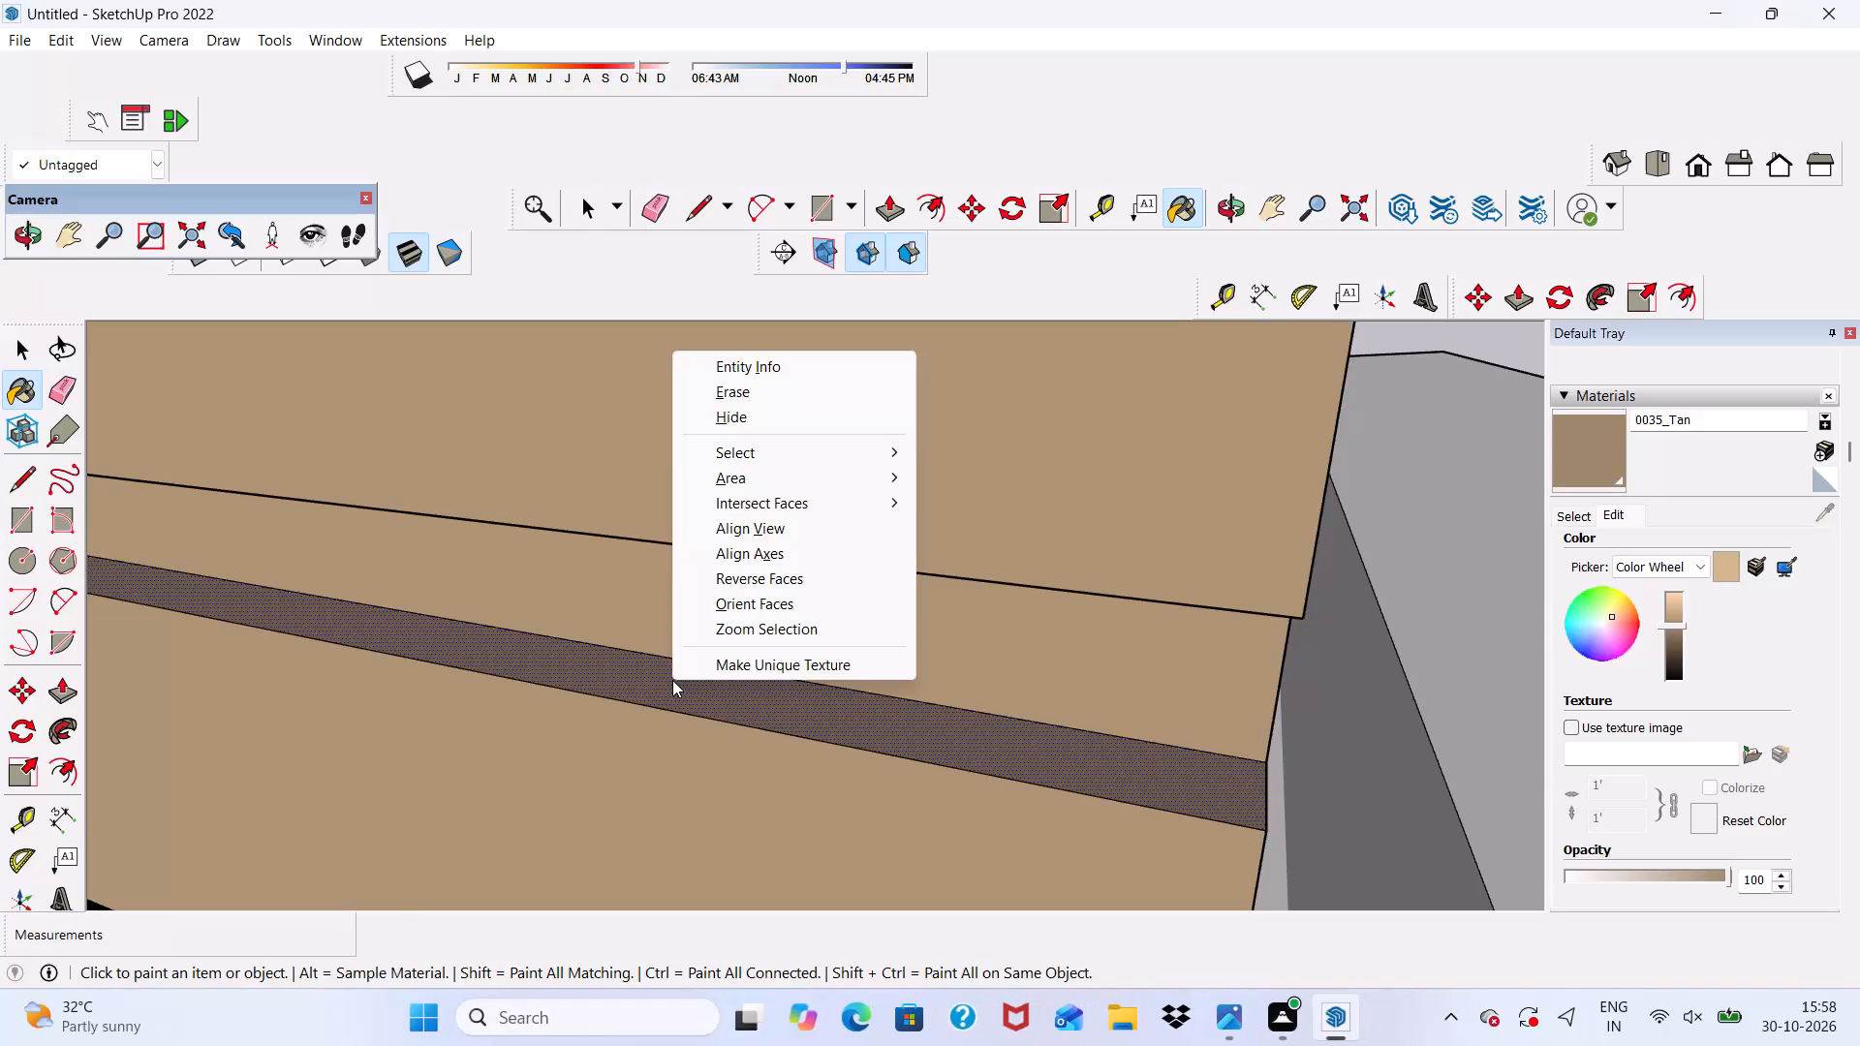
click(1438, 353)
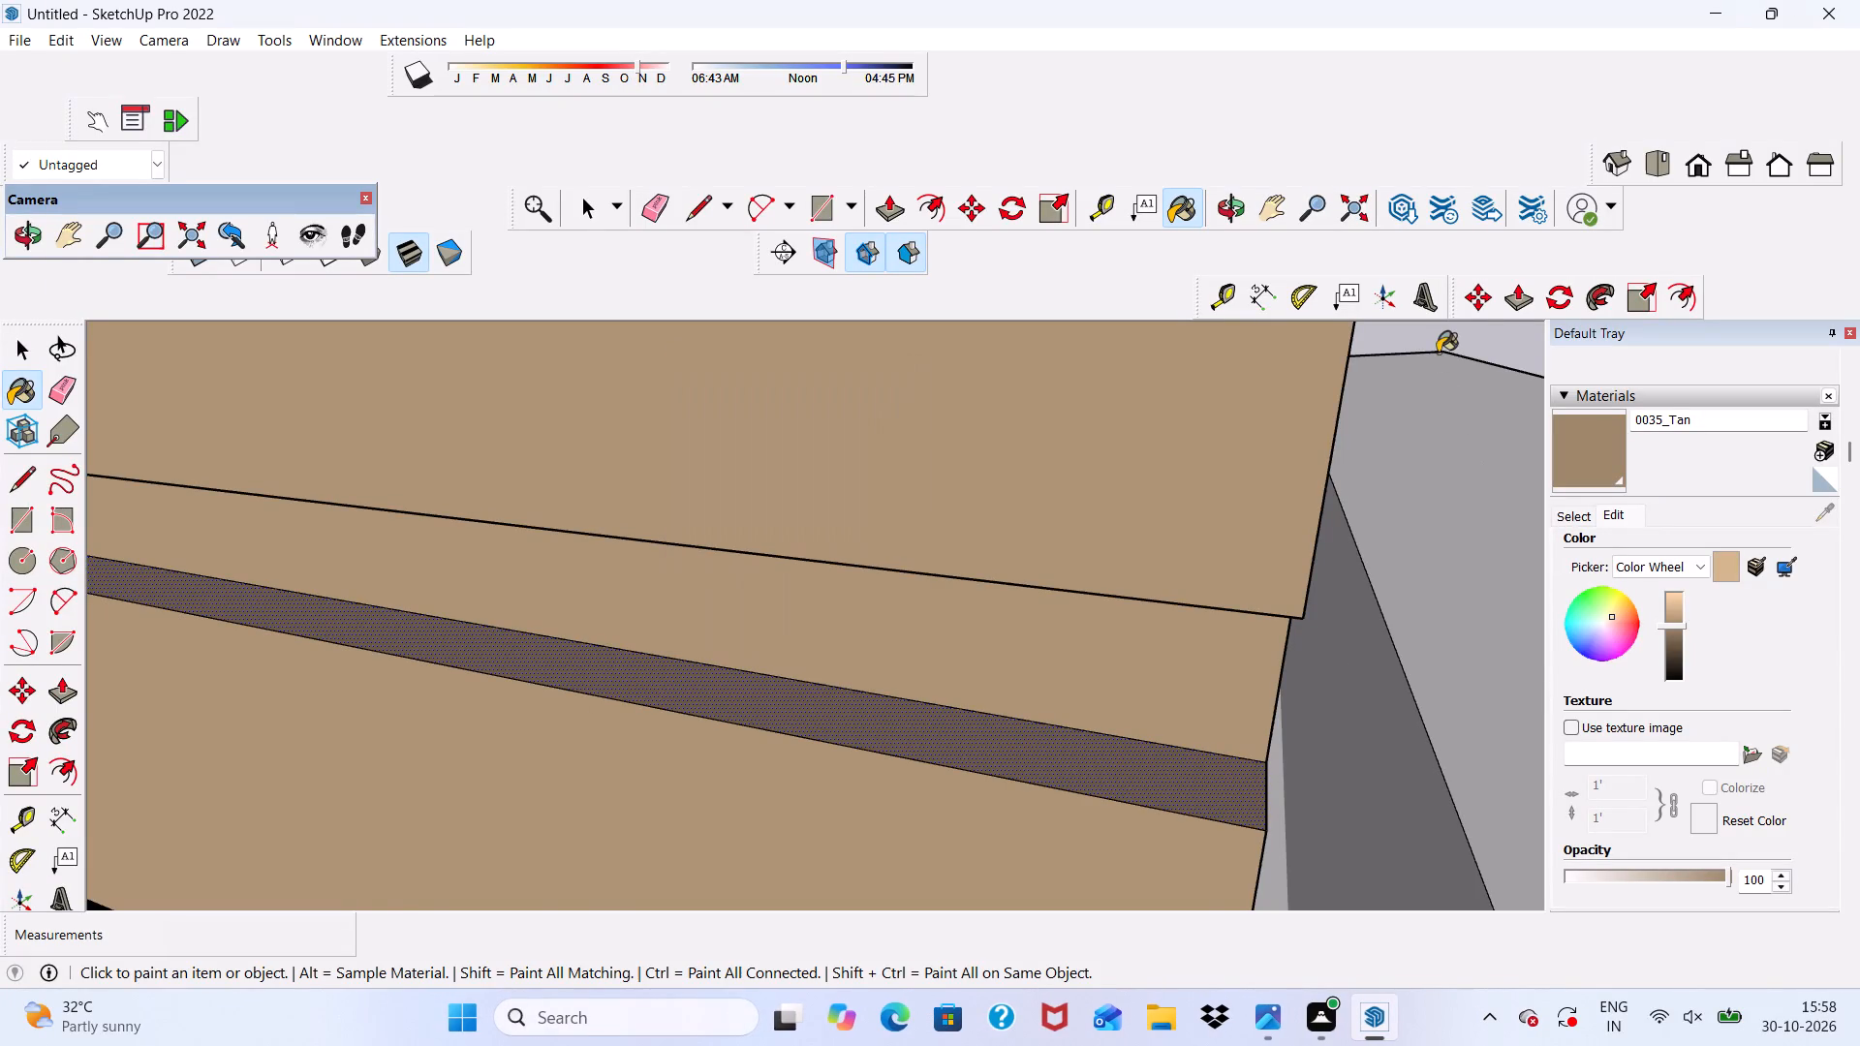
Paint the end faces of the second- and third-lowest corner-column slats with 0035_Tan.
scroll(1251, 531, down, 6)
middle_drag(1221, 630, 1089, 723)
scroll(1059, 670, up, 1)
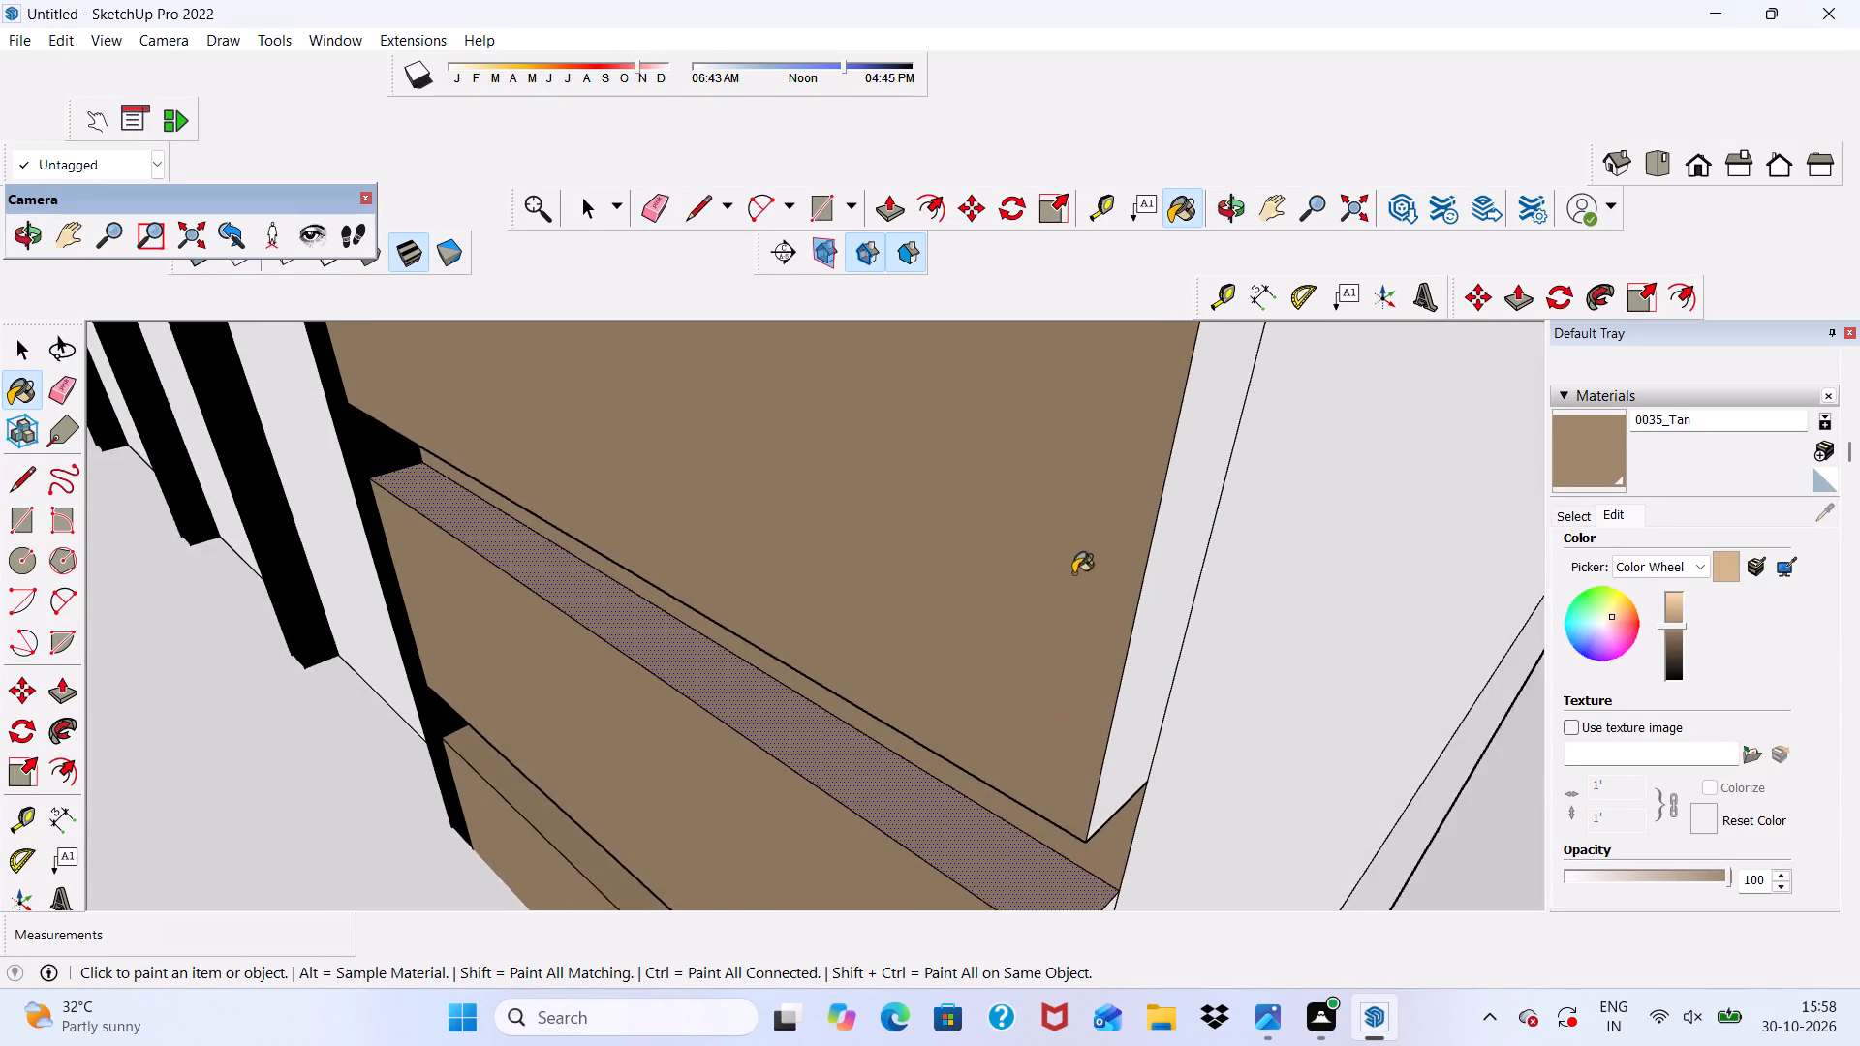
scroll(1073, 573, down, 5)
scroll(1057, 776, up, 3)
scroll(1056, 539, down, 6)
scroll(996, 850, up, 3)
scroll(1078, 363, down, 5)
scroll(1076, 660, up, 5)
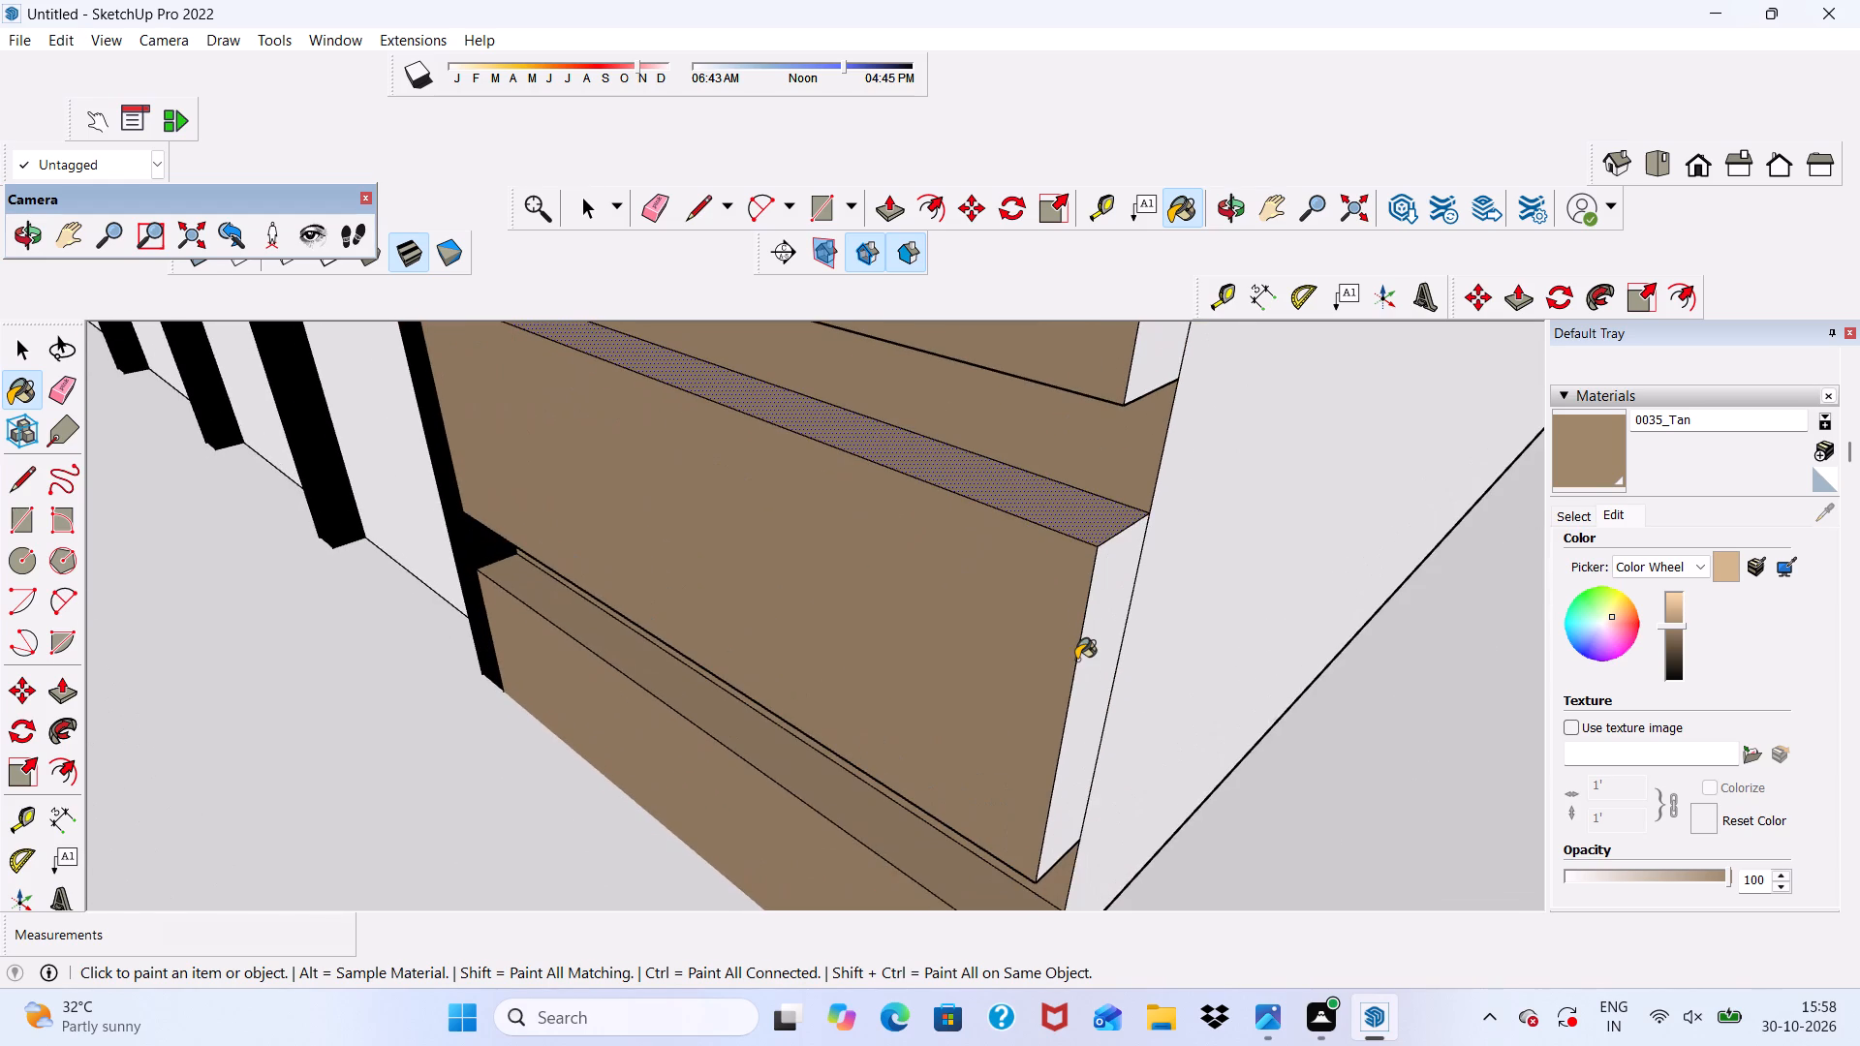
click(1103, 630)
scroll(1094, 617, down, 4)
click(1145, 429)
scroll(1084, 554, down, 11)
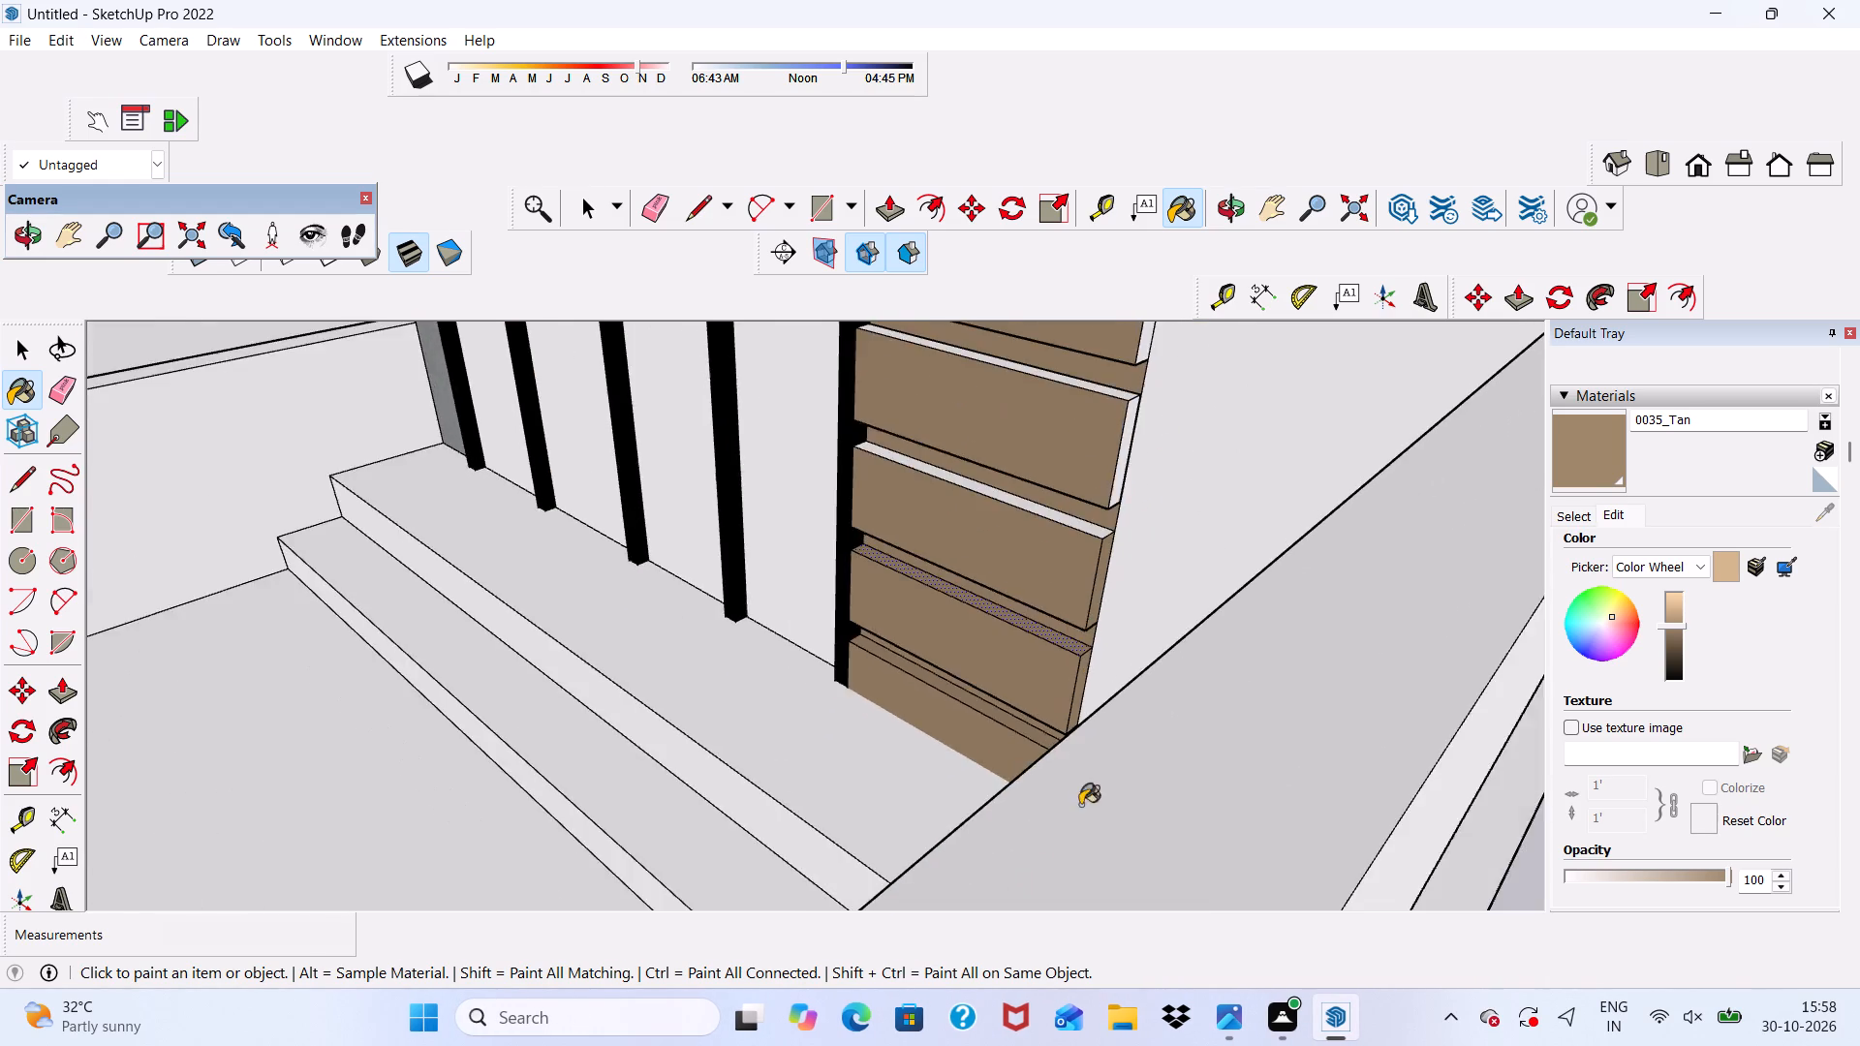
Paint the third- and fourth-lowest corner-column slats' top ledges and the adjacent slat end faces with 0035_Tan.
scroll(1080, 805, down, 8)
scroll(1231, 367, up, 2)
scroll(1231, 367, down, 3)
middle_drag(1233, 368, 1196, 508)
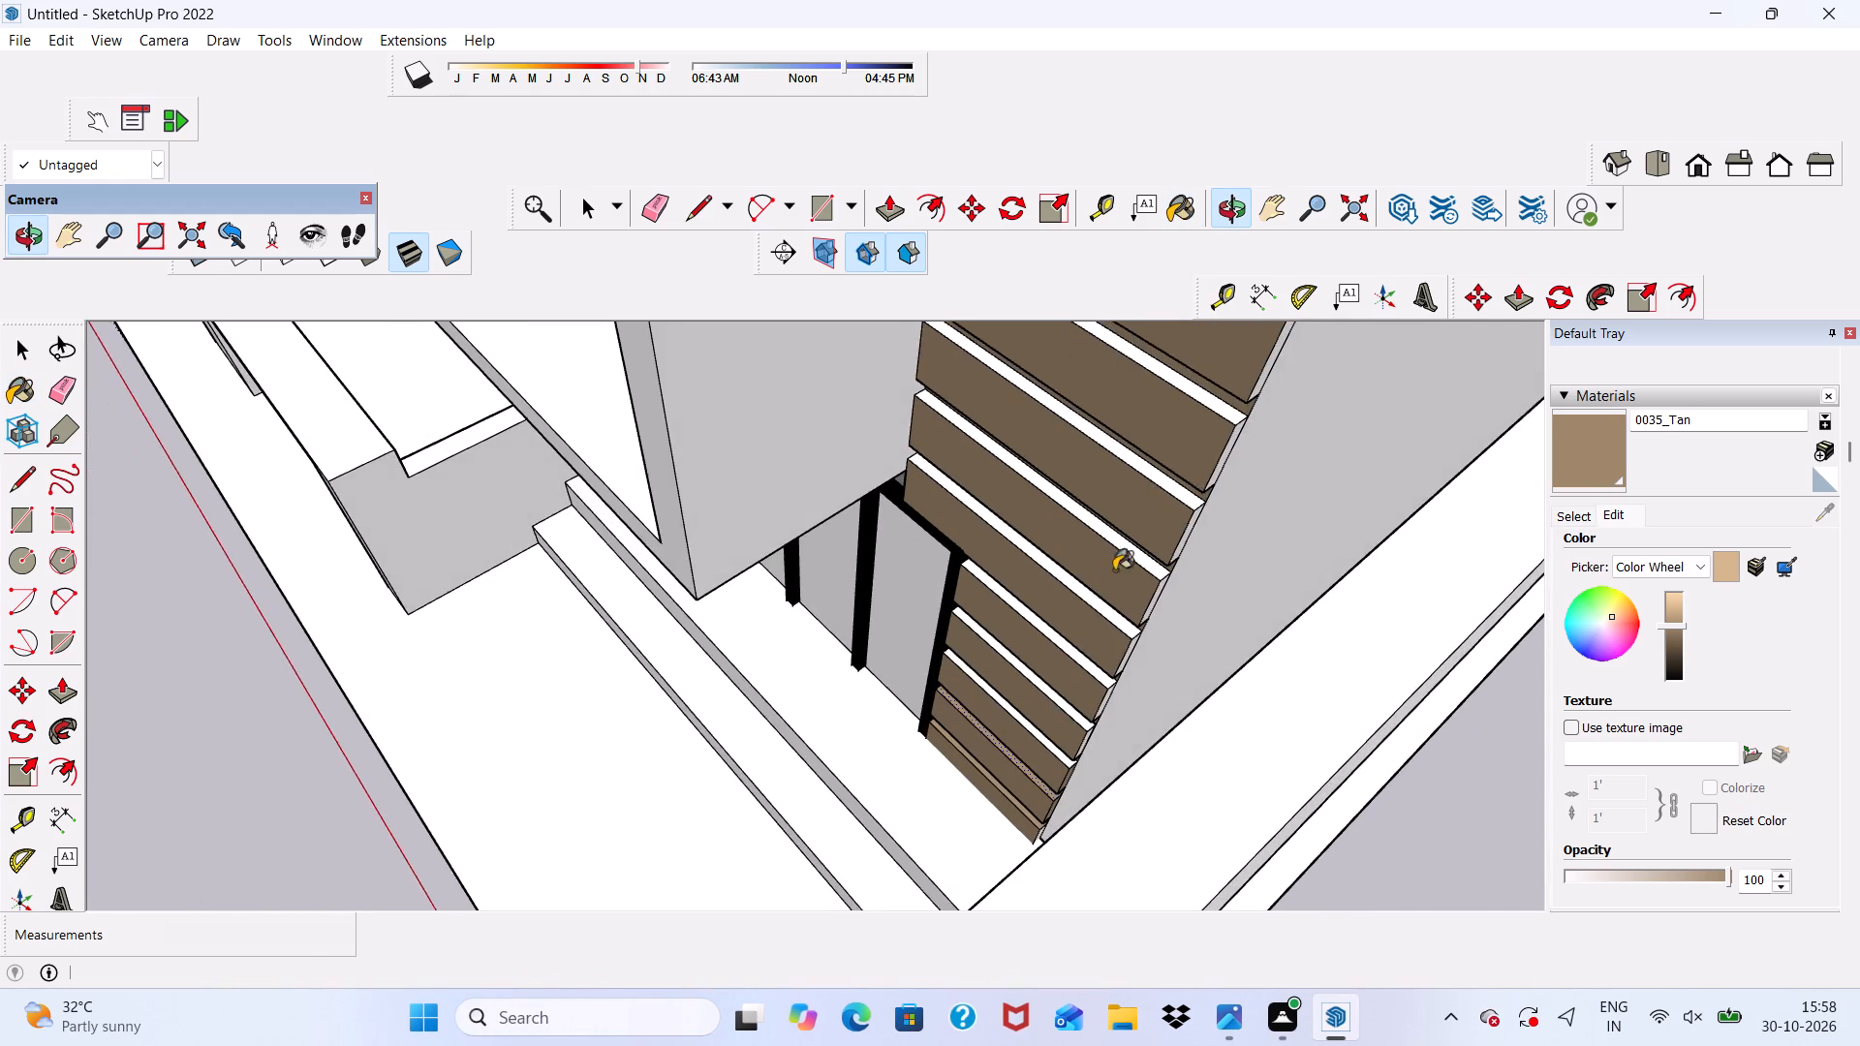
scroll(1071, 710, up, 11)
click(1065, 764)
click(1095, 622)
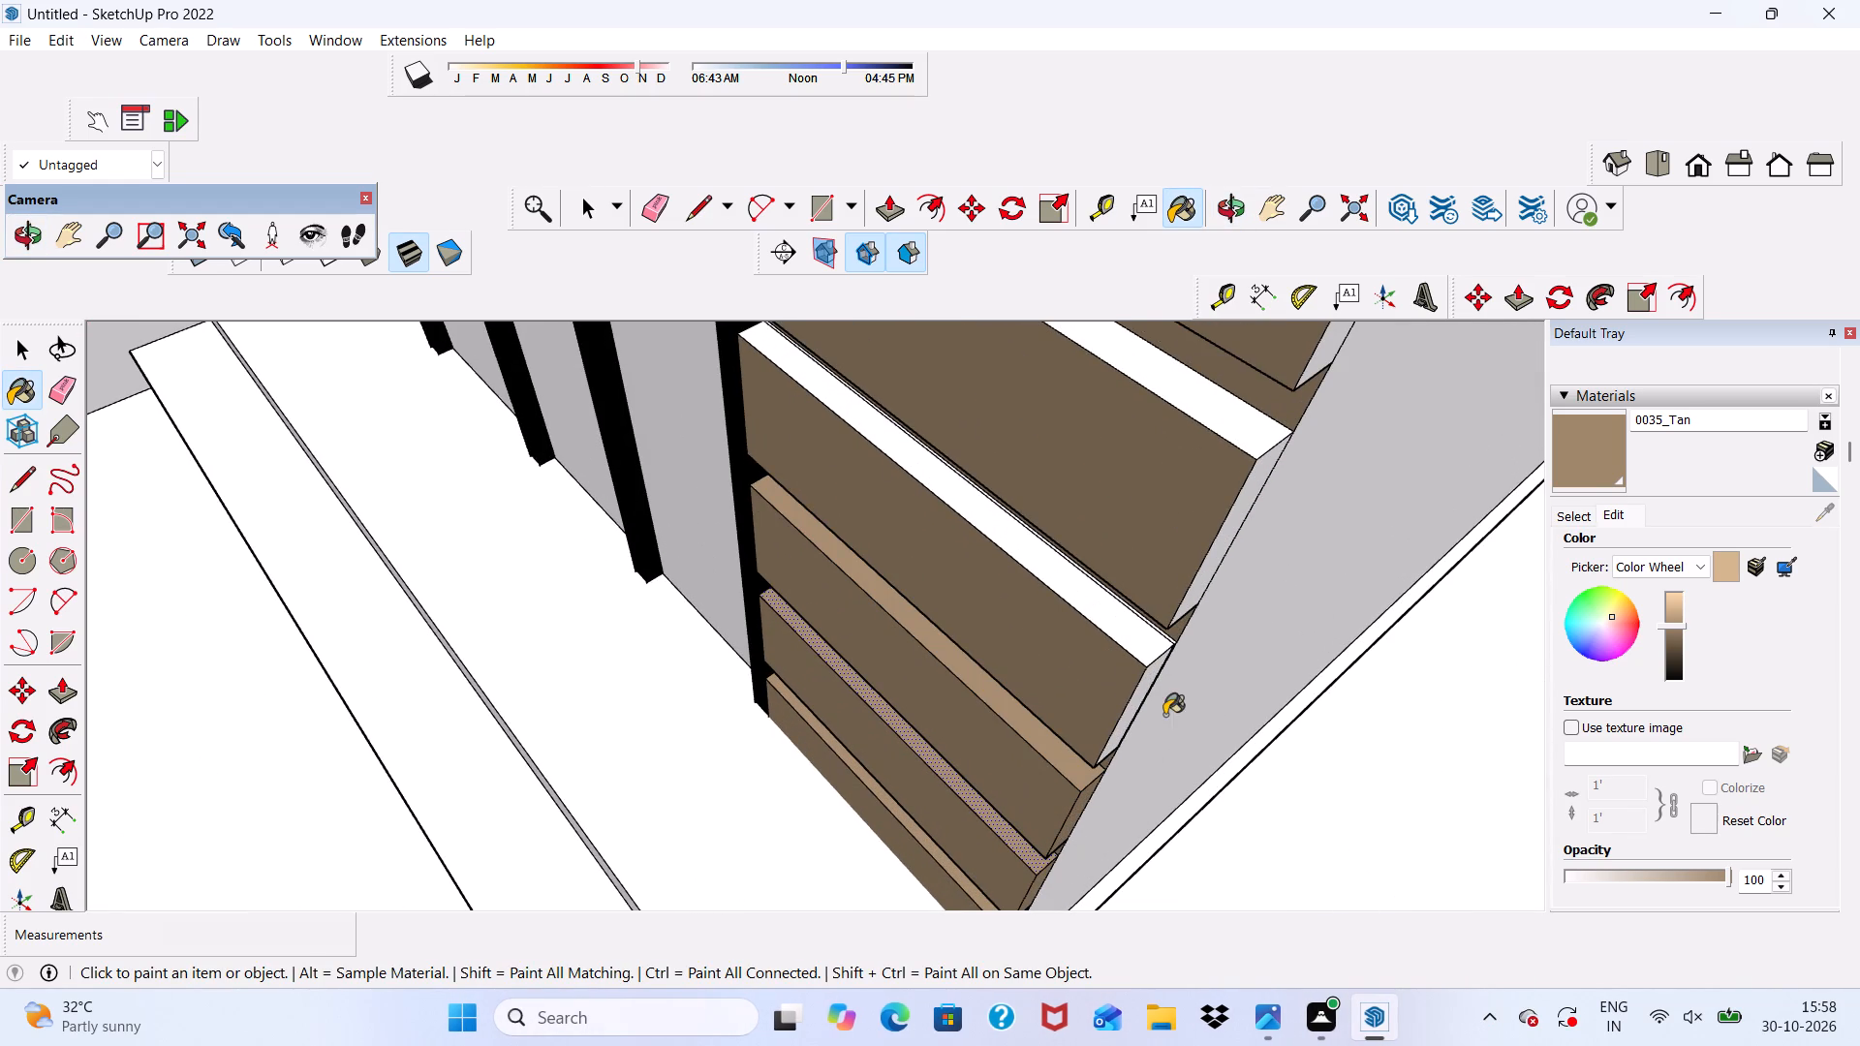
click(1145, 684)
click(1242, 527)
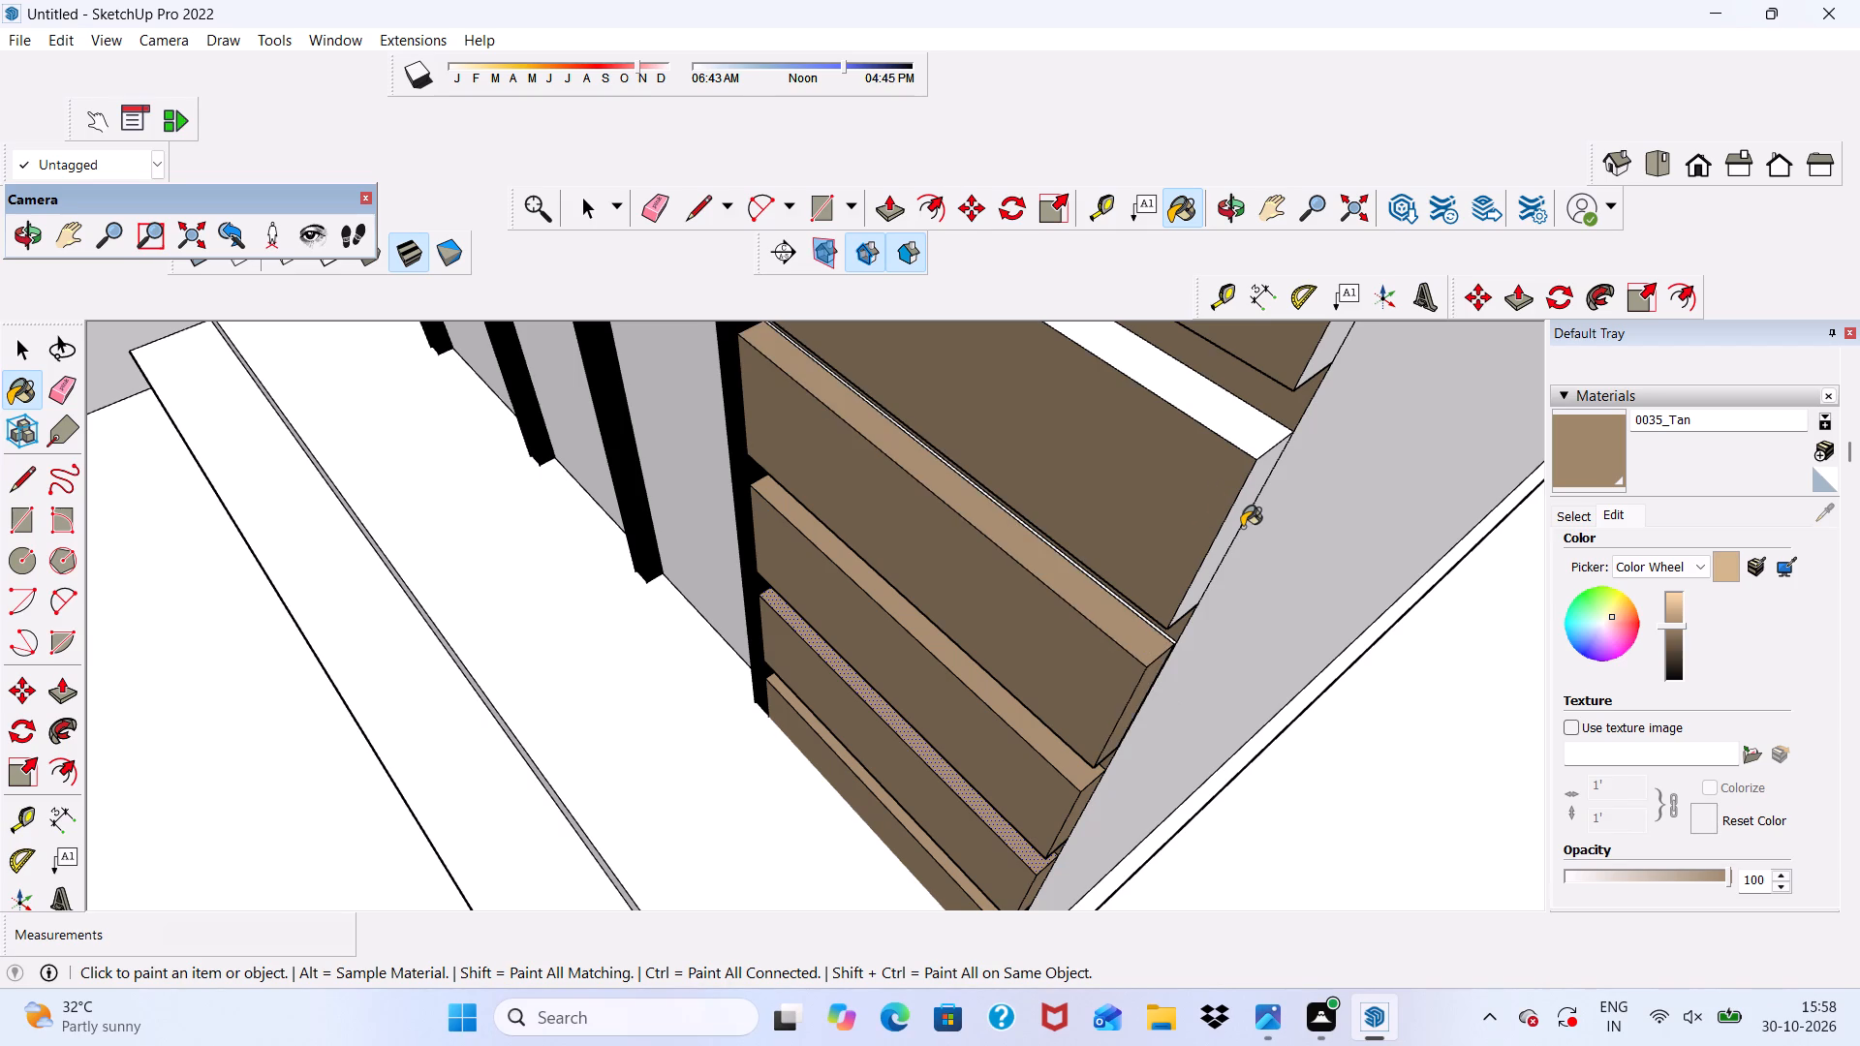
Paint the top ledges and end faces of the next two slats up the corner column with 0035_Tan.
click(1244, 451)
click(1256, 489)
scroll(1254, 440, up, 4)
click(1254, 440)
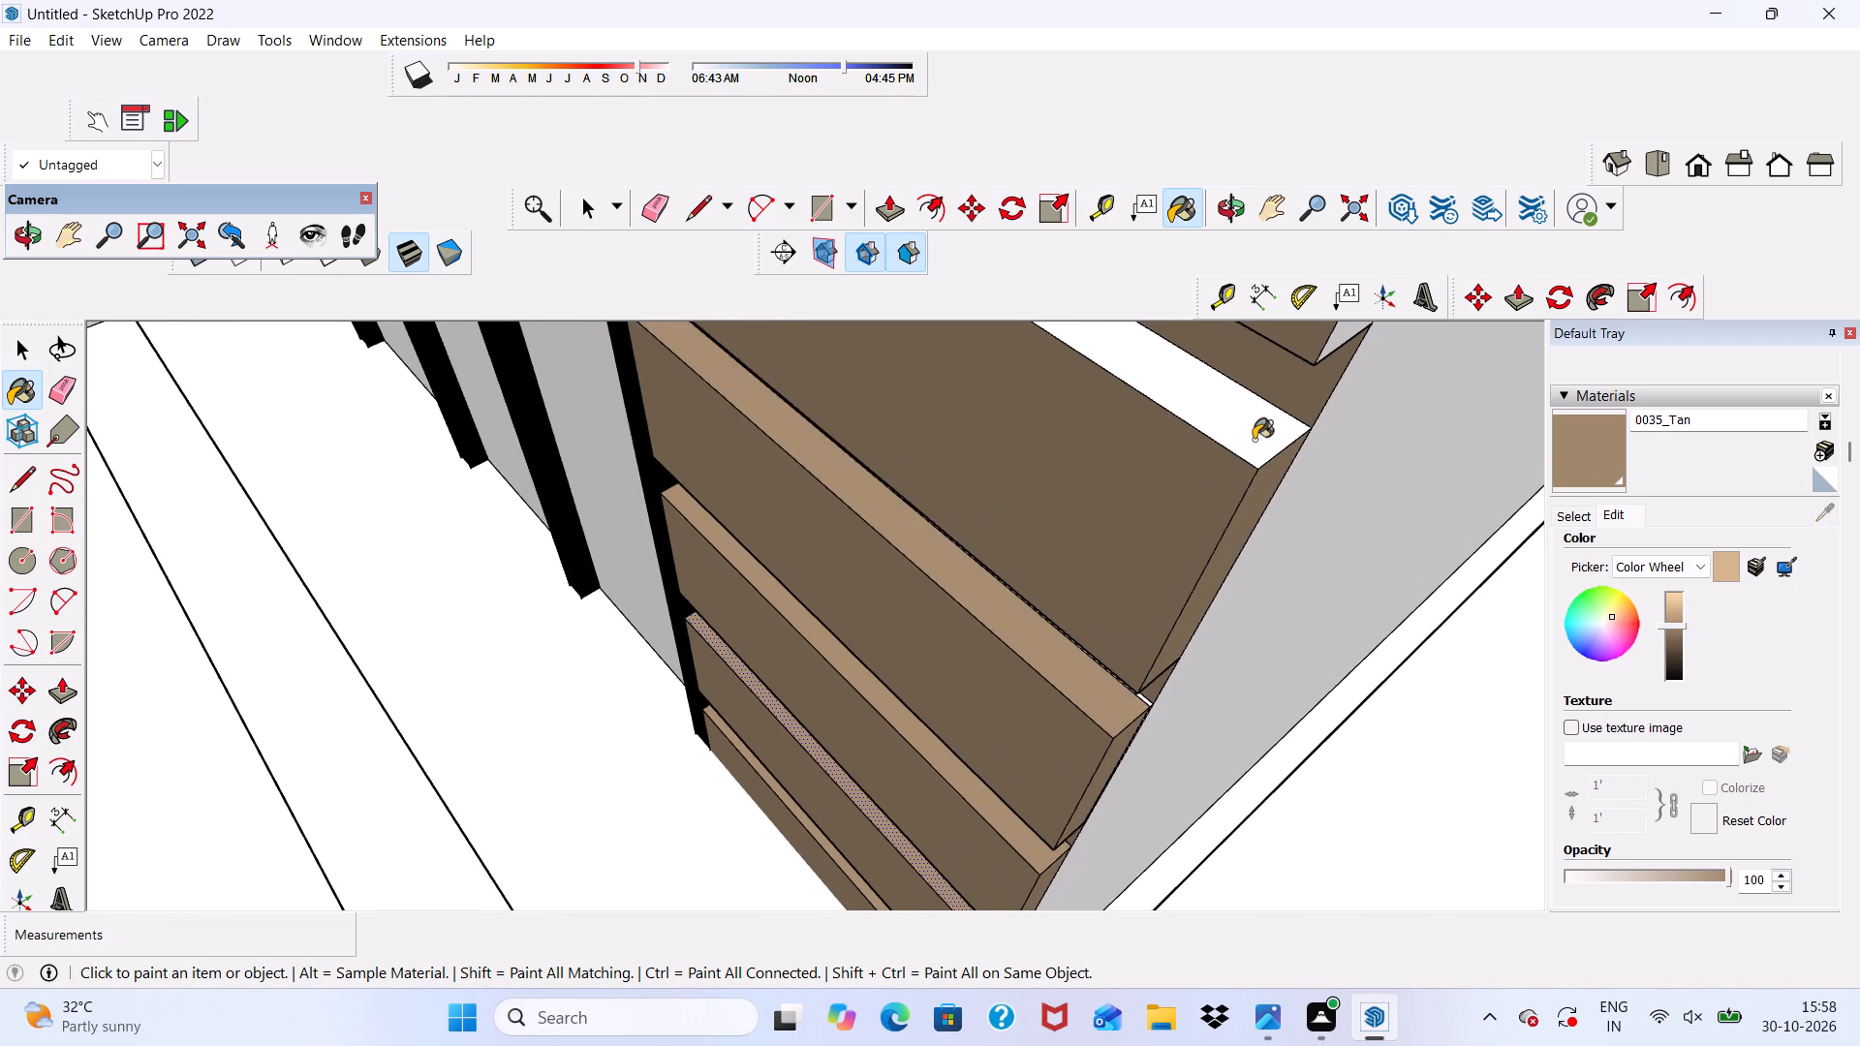
scroll(1214, 467, down, 13)
scroll(1193, 409, up, 9)
click(1141, 511)
scroll(1163, 597, down, 1)
scroll(1164, 602, up, 2)
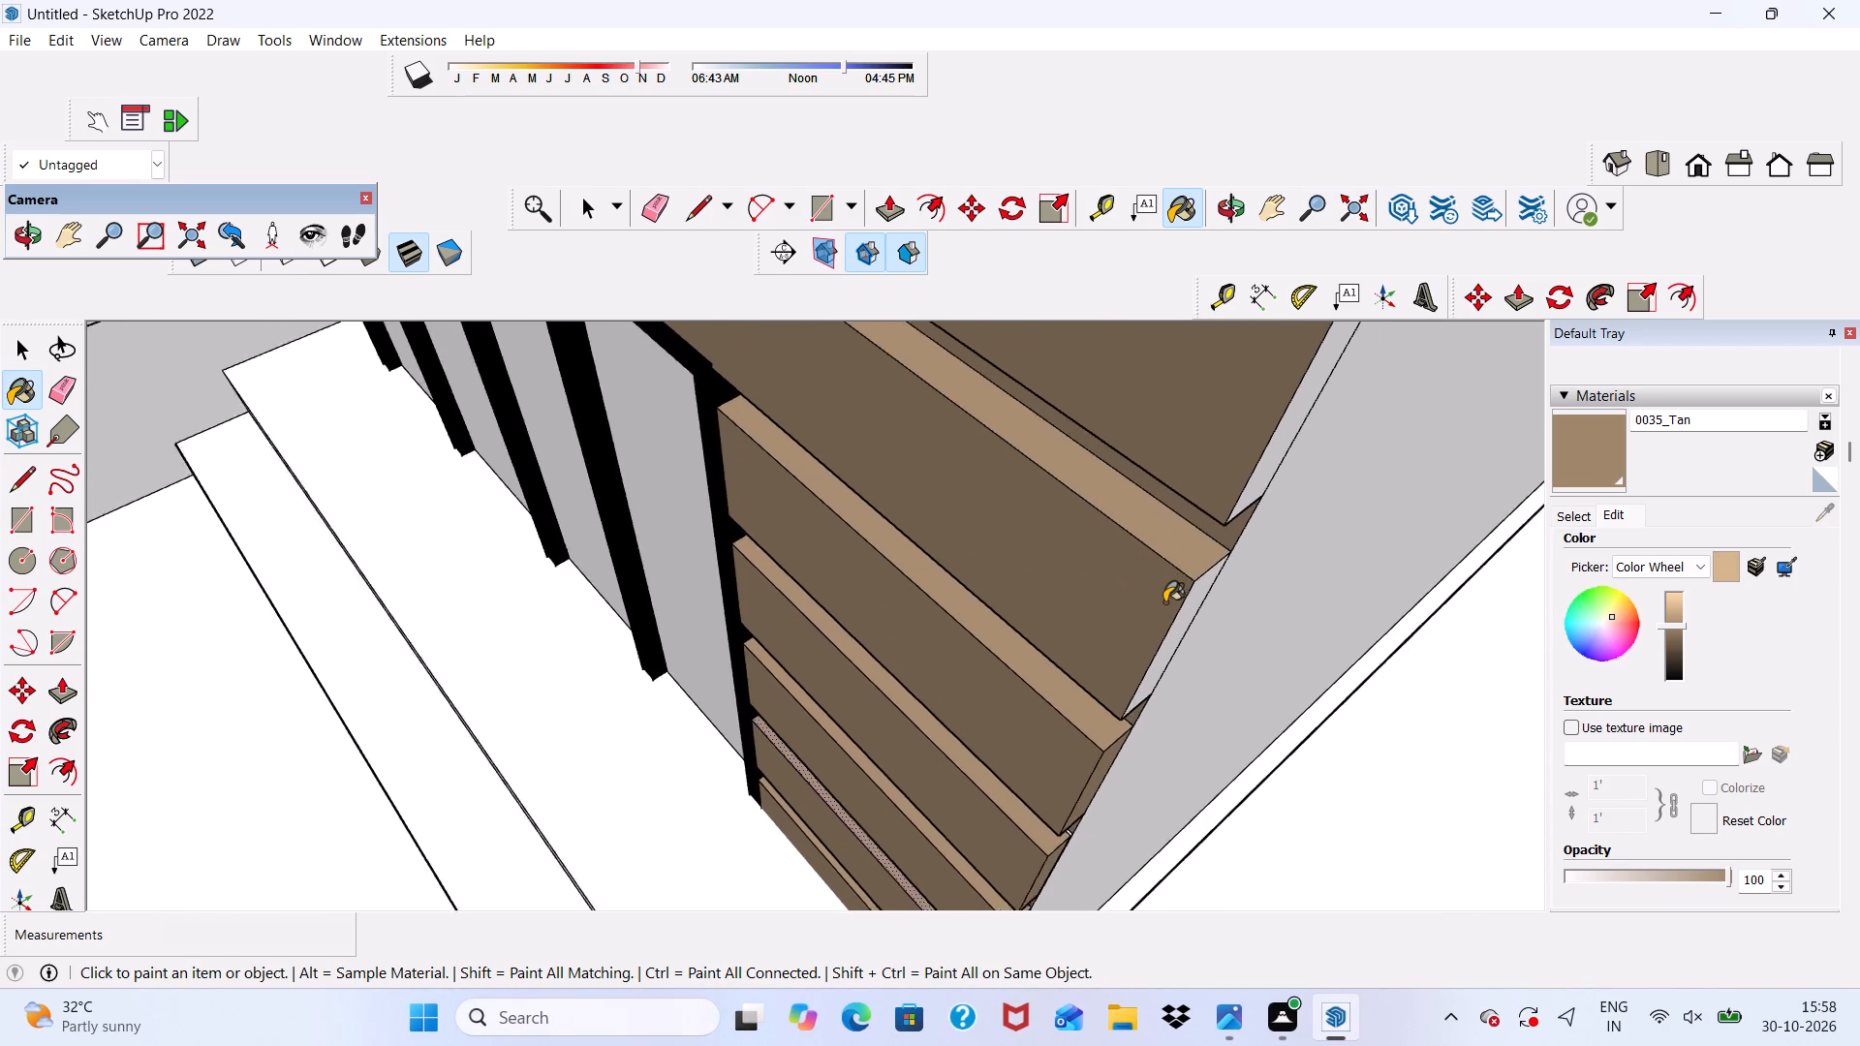
scroll(1164, 602, up, 2)
click(1185, 637)
Continue up the corner column, painting the following slats' unpainted end faces and top ledges with 0035_Tan.
scroll(1107, 629, down, 6)
scroll(1238, 533, up, 5)
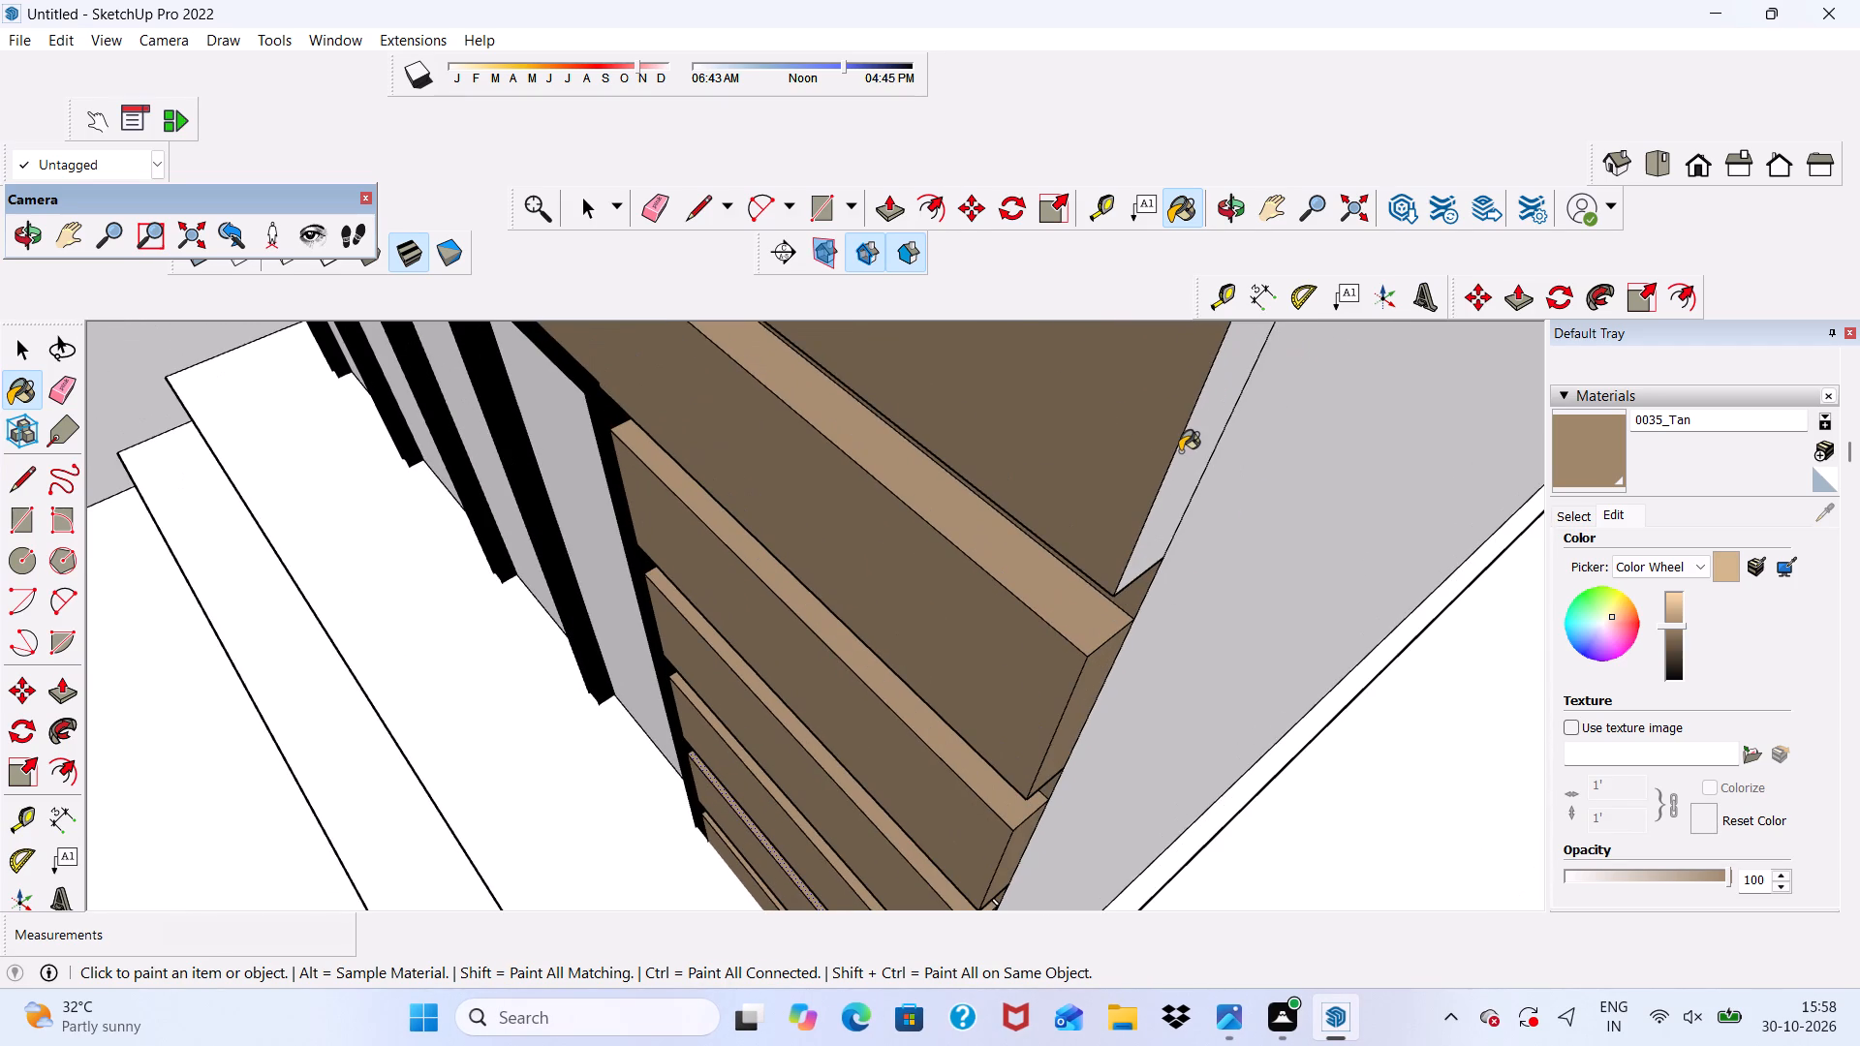
click(1180, 451)
scroll(1168, 476, down, 6)
scroll(1139, 725, up, 1)
scroll(1131, 507, down, 6)
scroll(1161, 404, up, 5)
click(1162, 401)
scroll(1149, 436, down, 5)
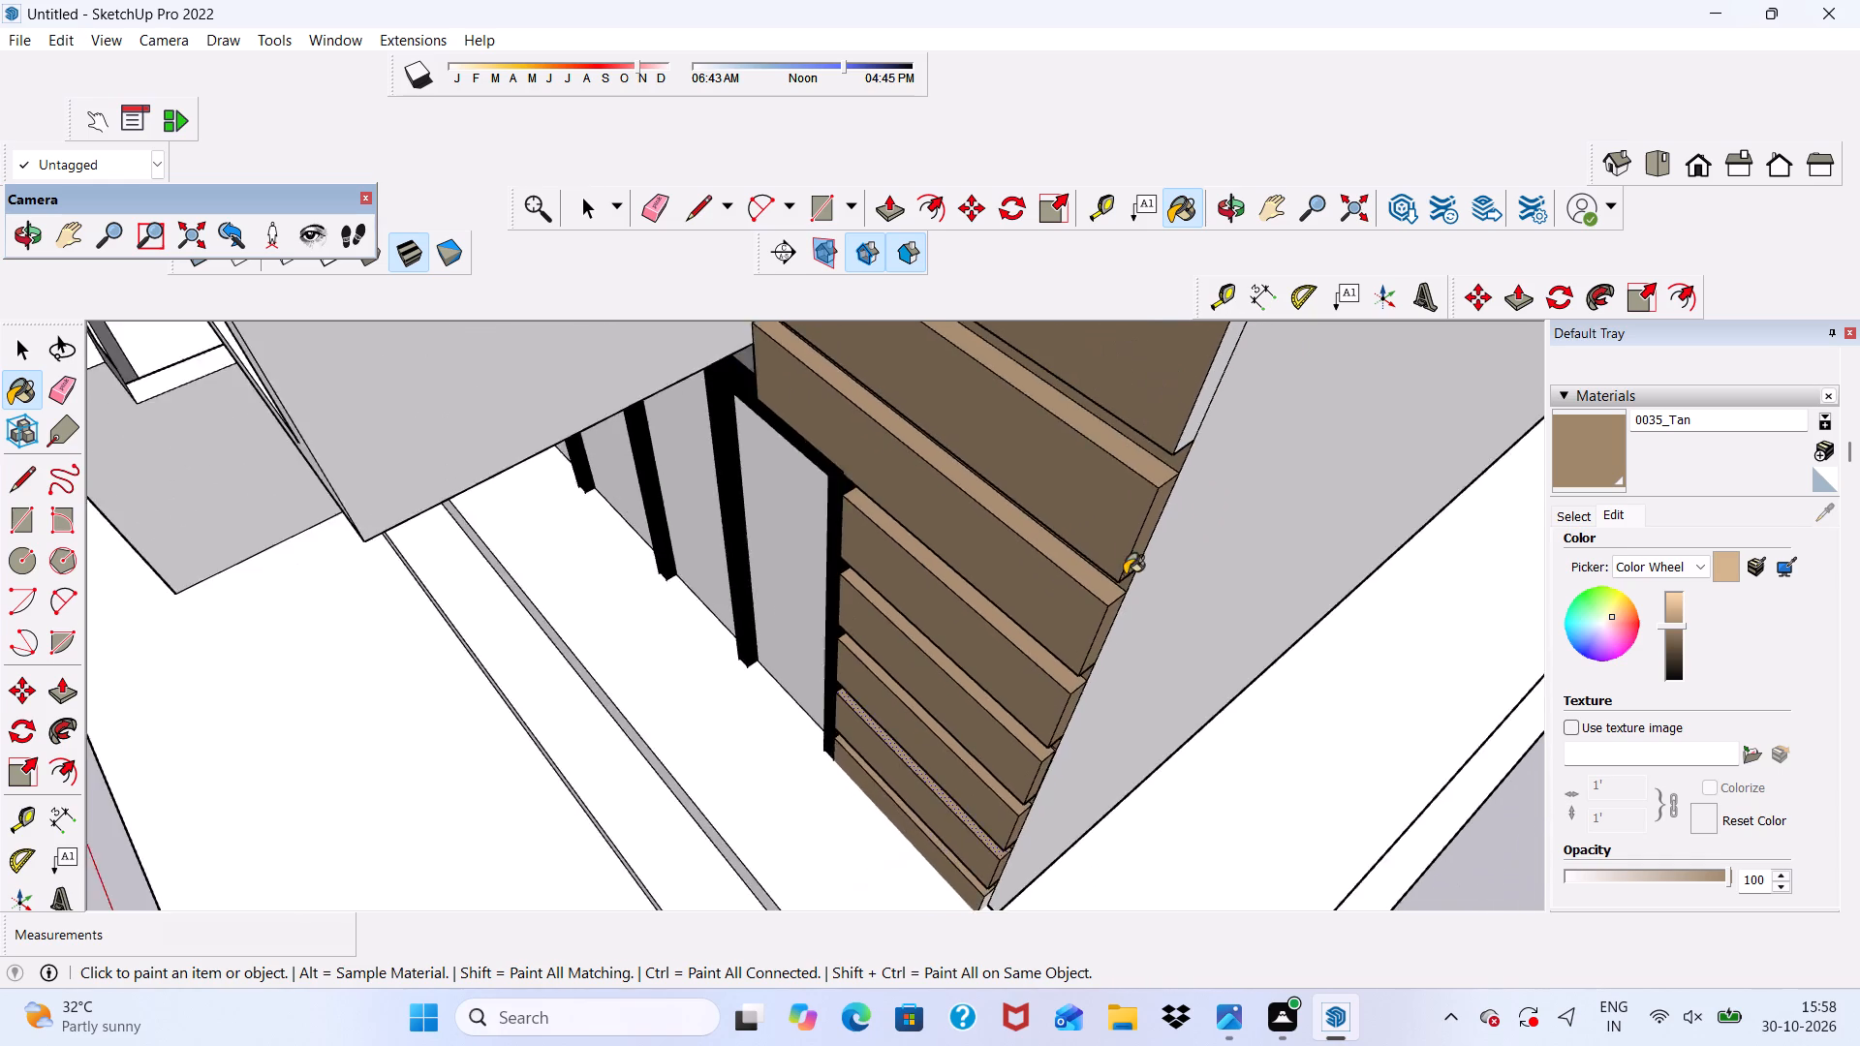
scroll(1125, 574, down, 8)
scroll(1162, 434, up, 10)
click(1137, 507)
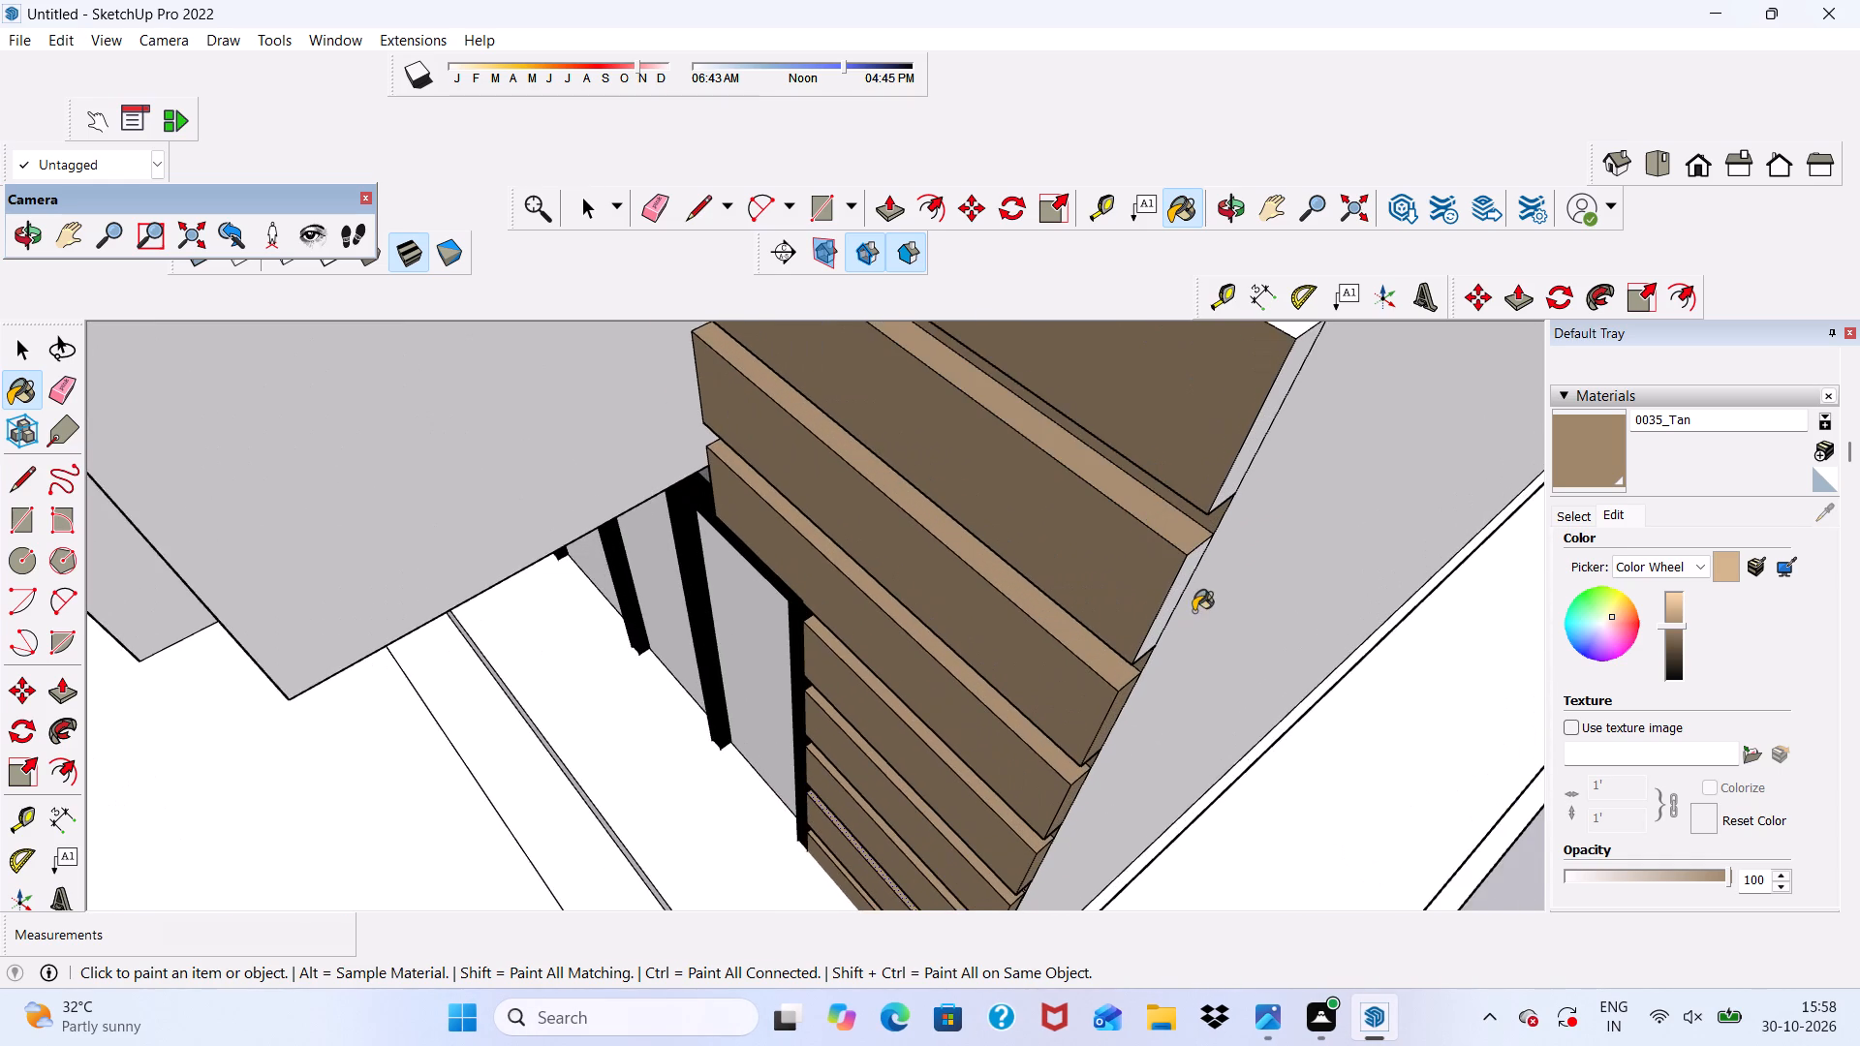
scroll(1193, 611, up, 1)
click(1184, 582)
Paint the next mid-height corner-column slats' top ledges and end faces beside the balcony wall with 0035_Tan.
scroll(1158, 531, down, 7)
scroll(1221, 384, up, 11)
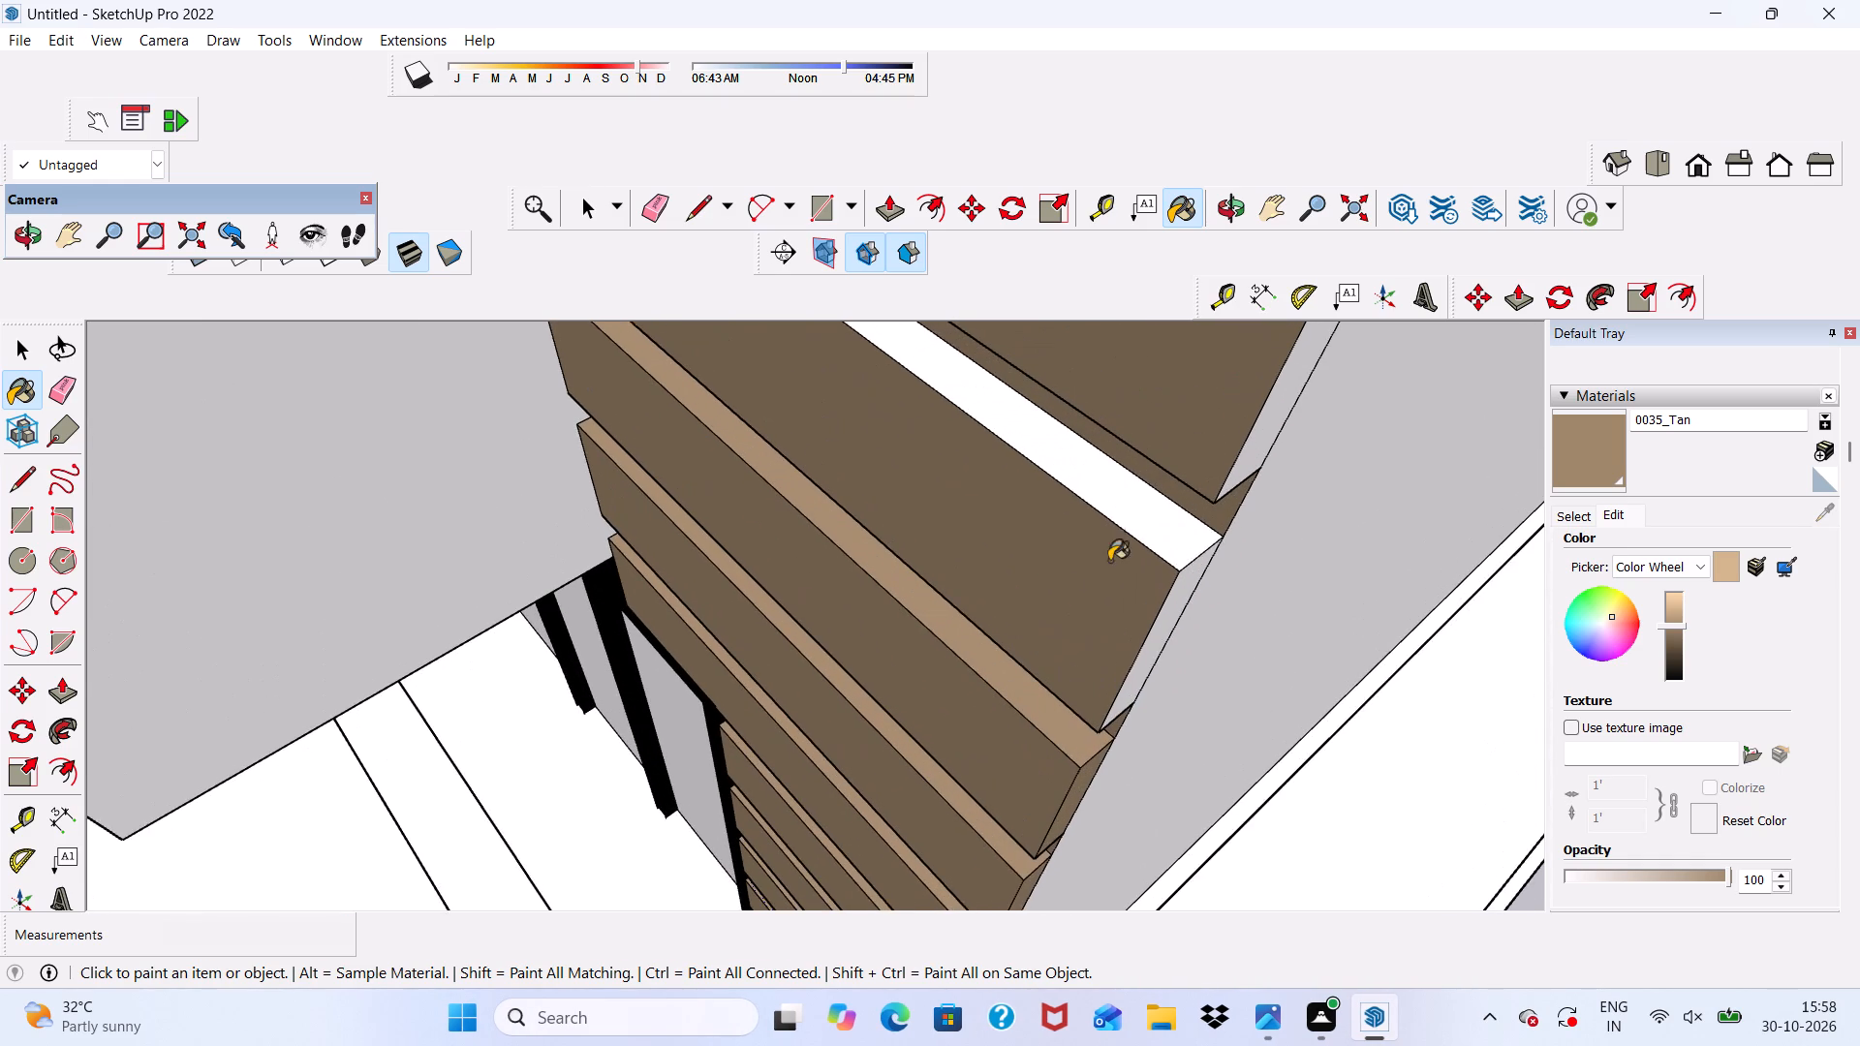
scroll(1109, 553, down, 1)
click(1128, 517)
scroll(1148, 594, up, 2)
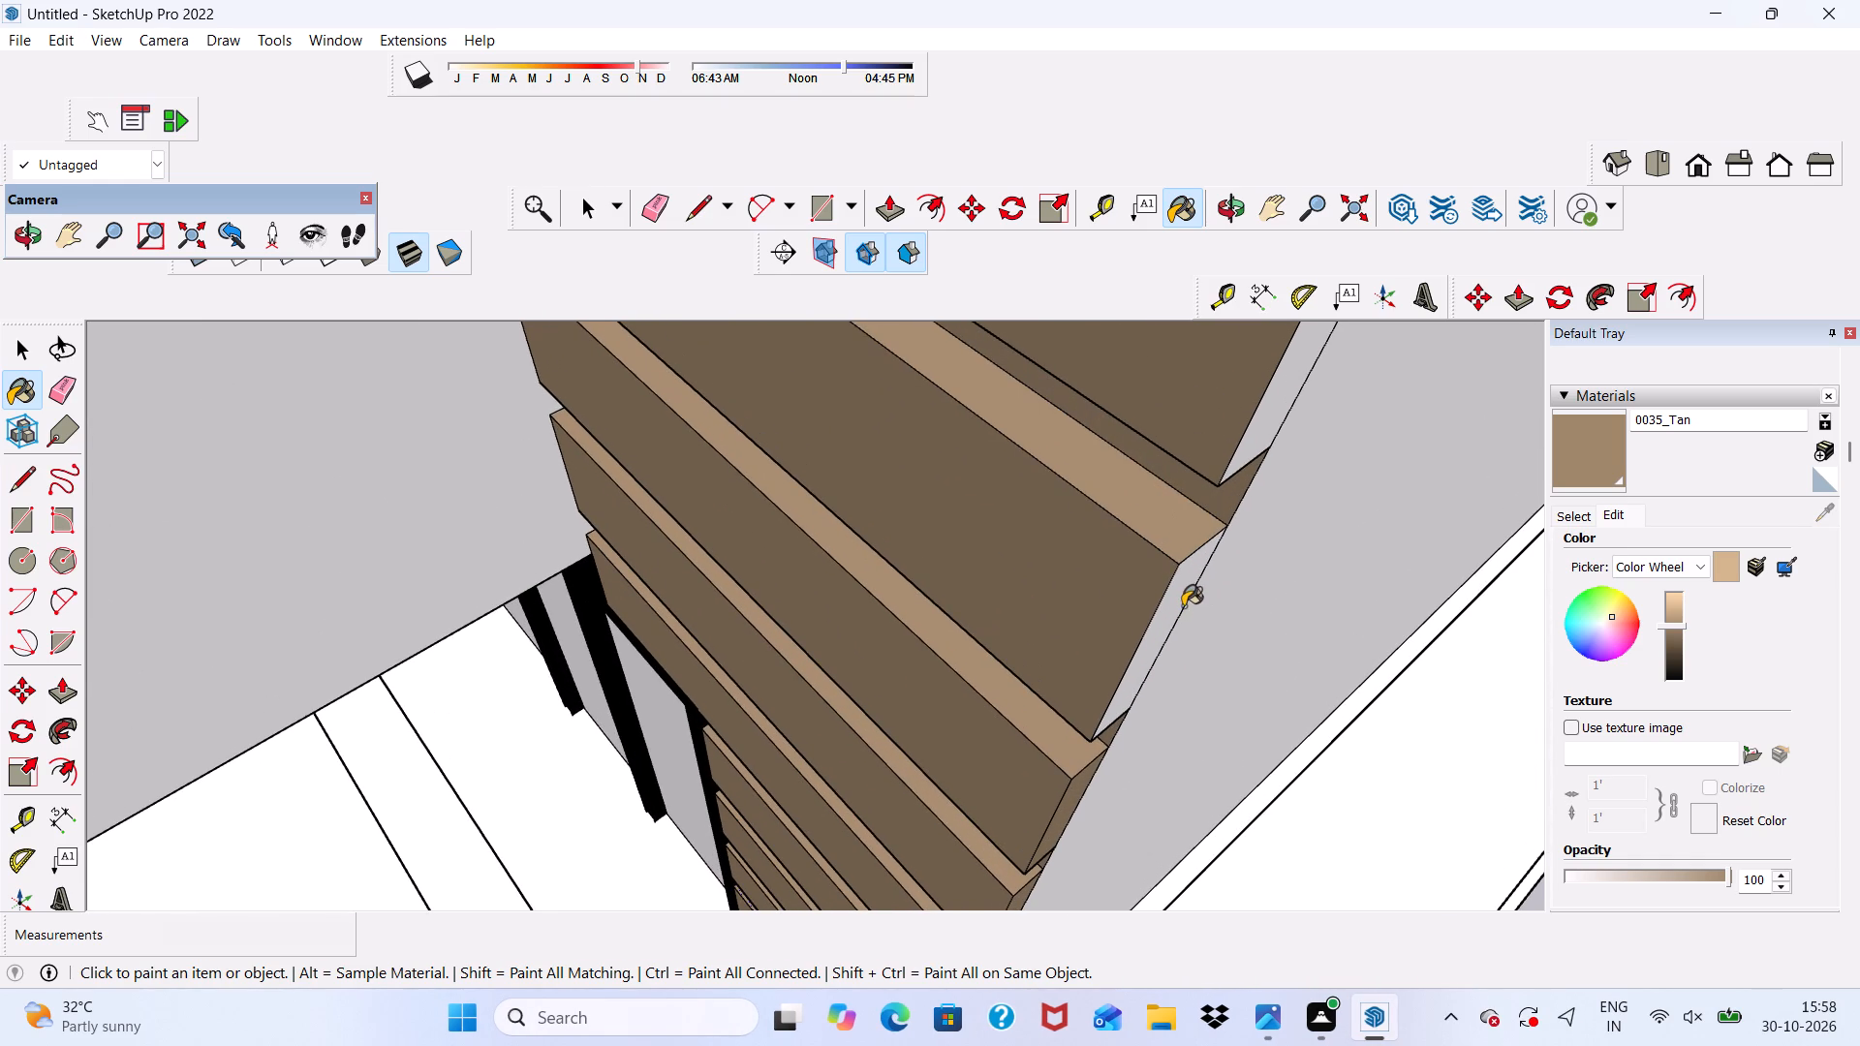
click(1180, 585)
scroll(1111, 619, down, 12)
scroll(1144, 504, up, 6)
click(1149, 492)
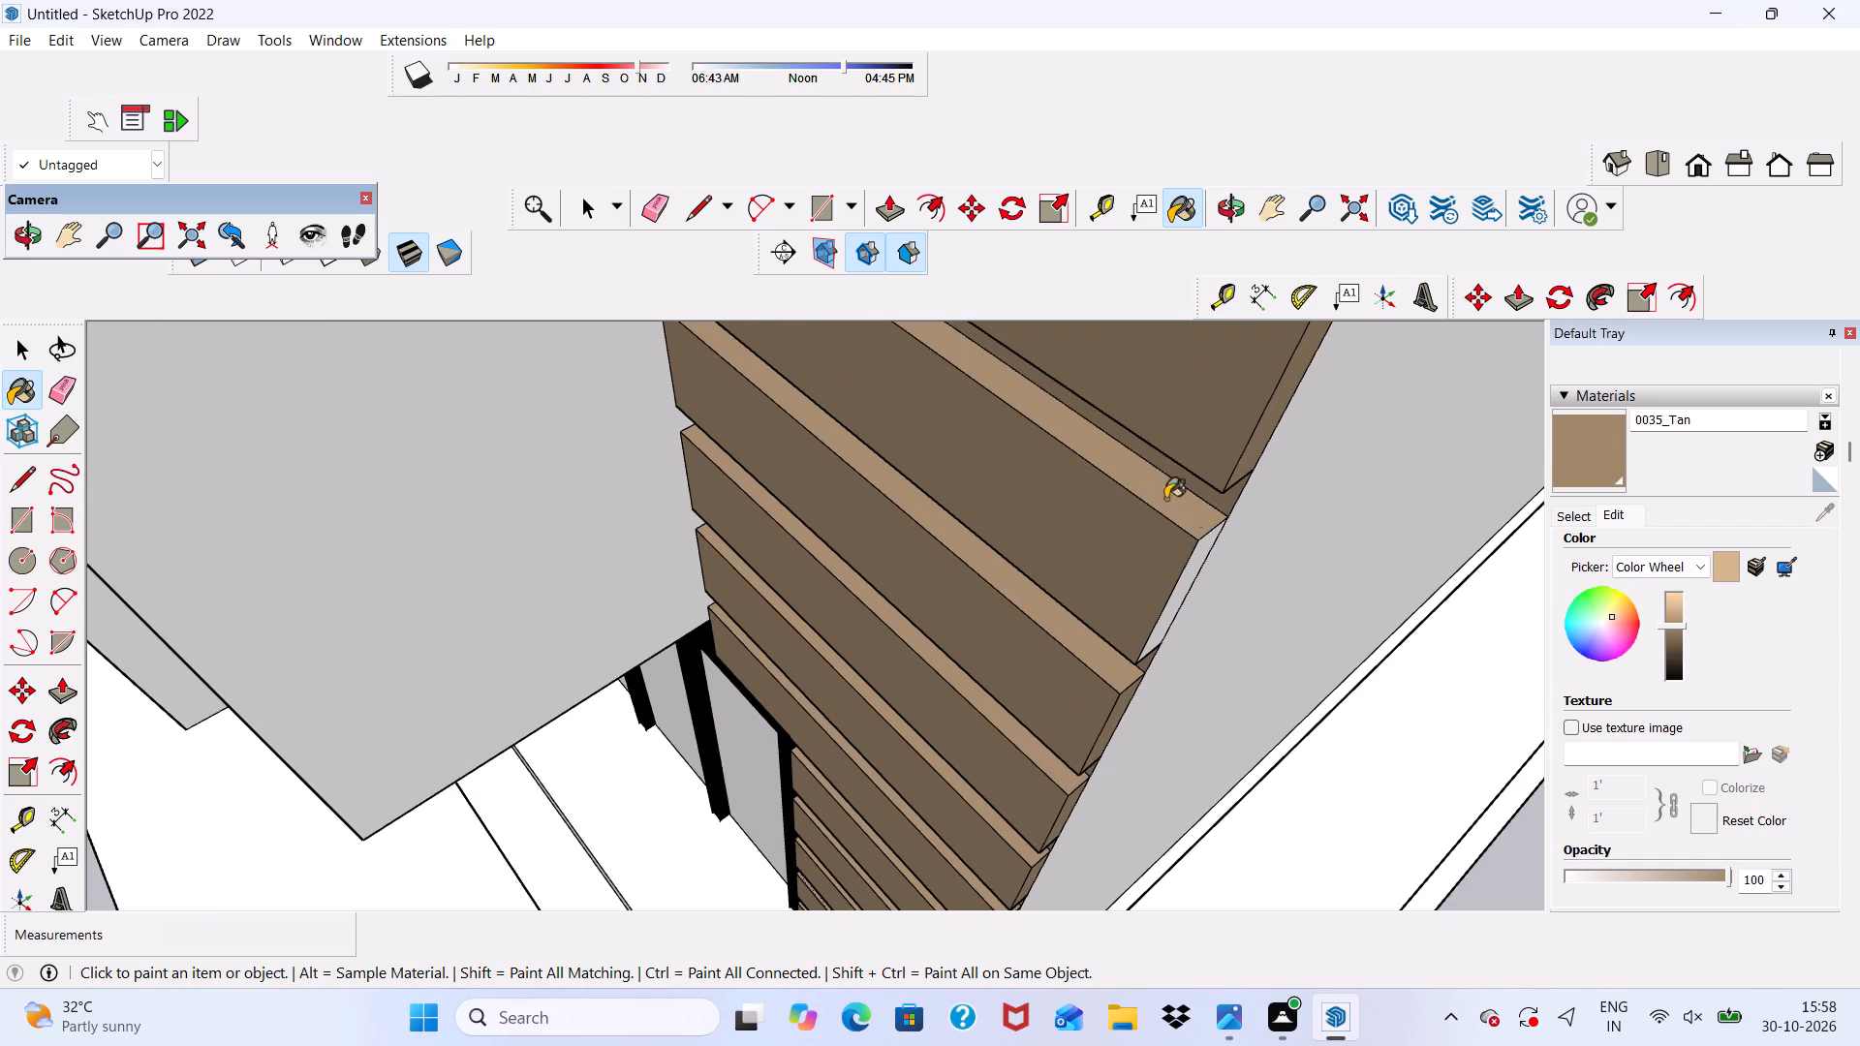
scroll(1205, 543, up, 3)
click(1207, 547)
Paint the remaining white top ledges on the upper corner-column slats with 0035_Tan.
scroll(1099, 570, down, 13)
scroll(1151, 444, up, 10)
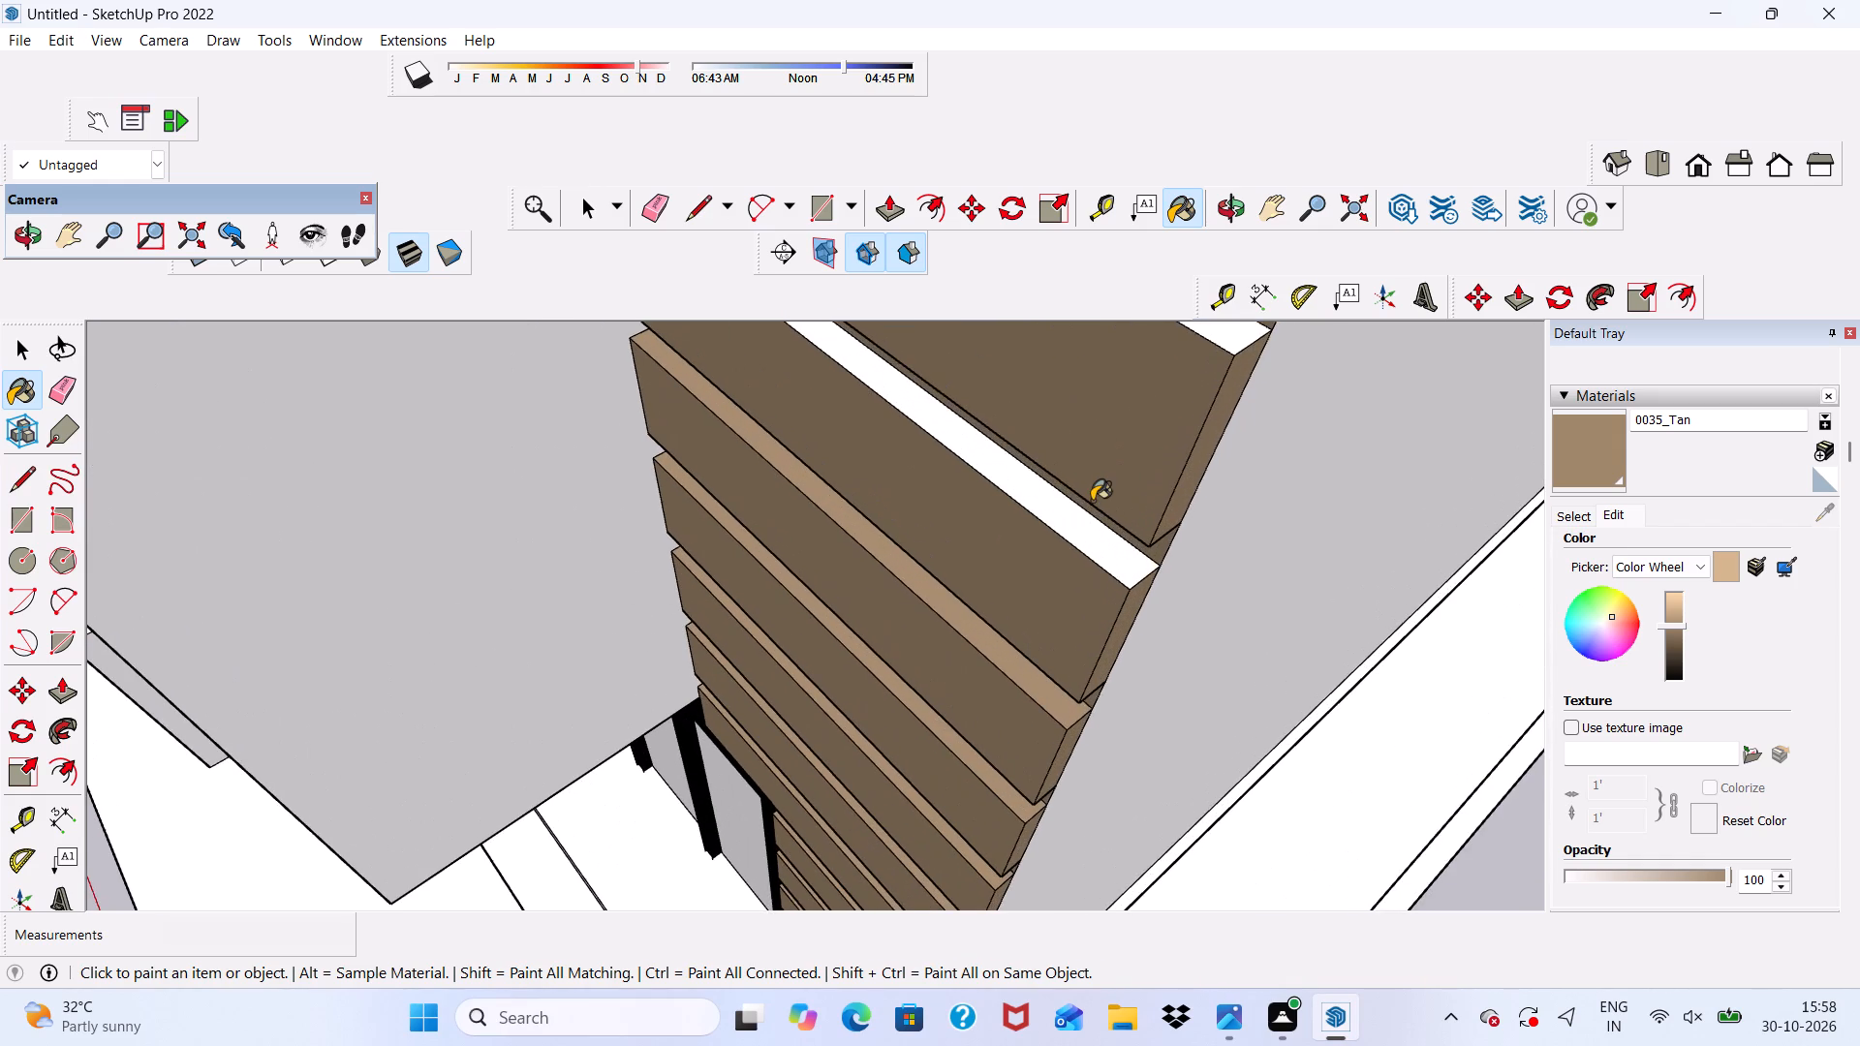
click(1083, 516)
scroll(1068, 556, down, 5)
scroll(1136, 437, up, 4)
click(1136, 437)
scroll(1103, 486, down, 11)
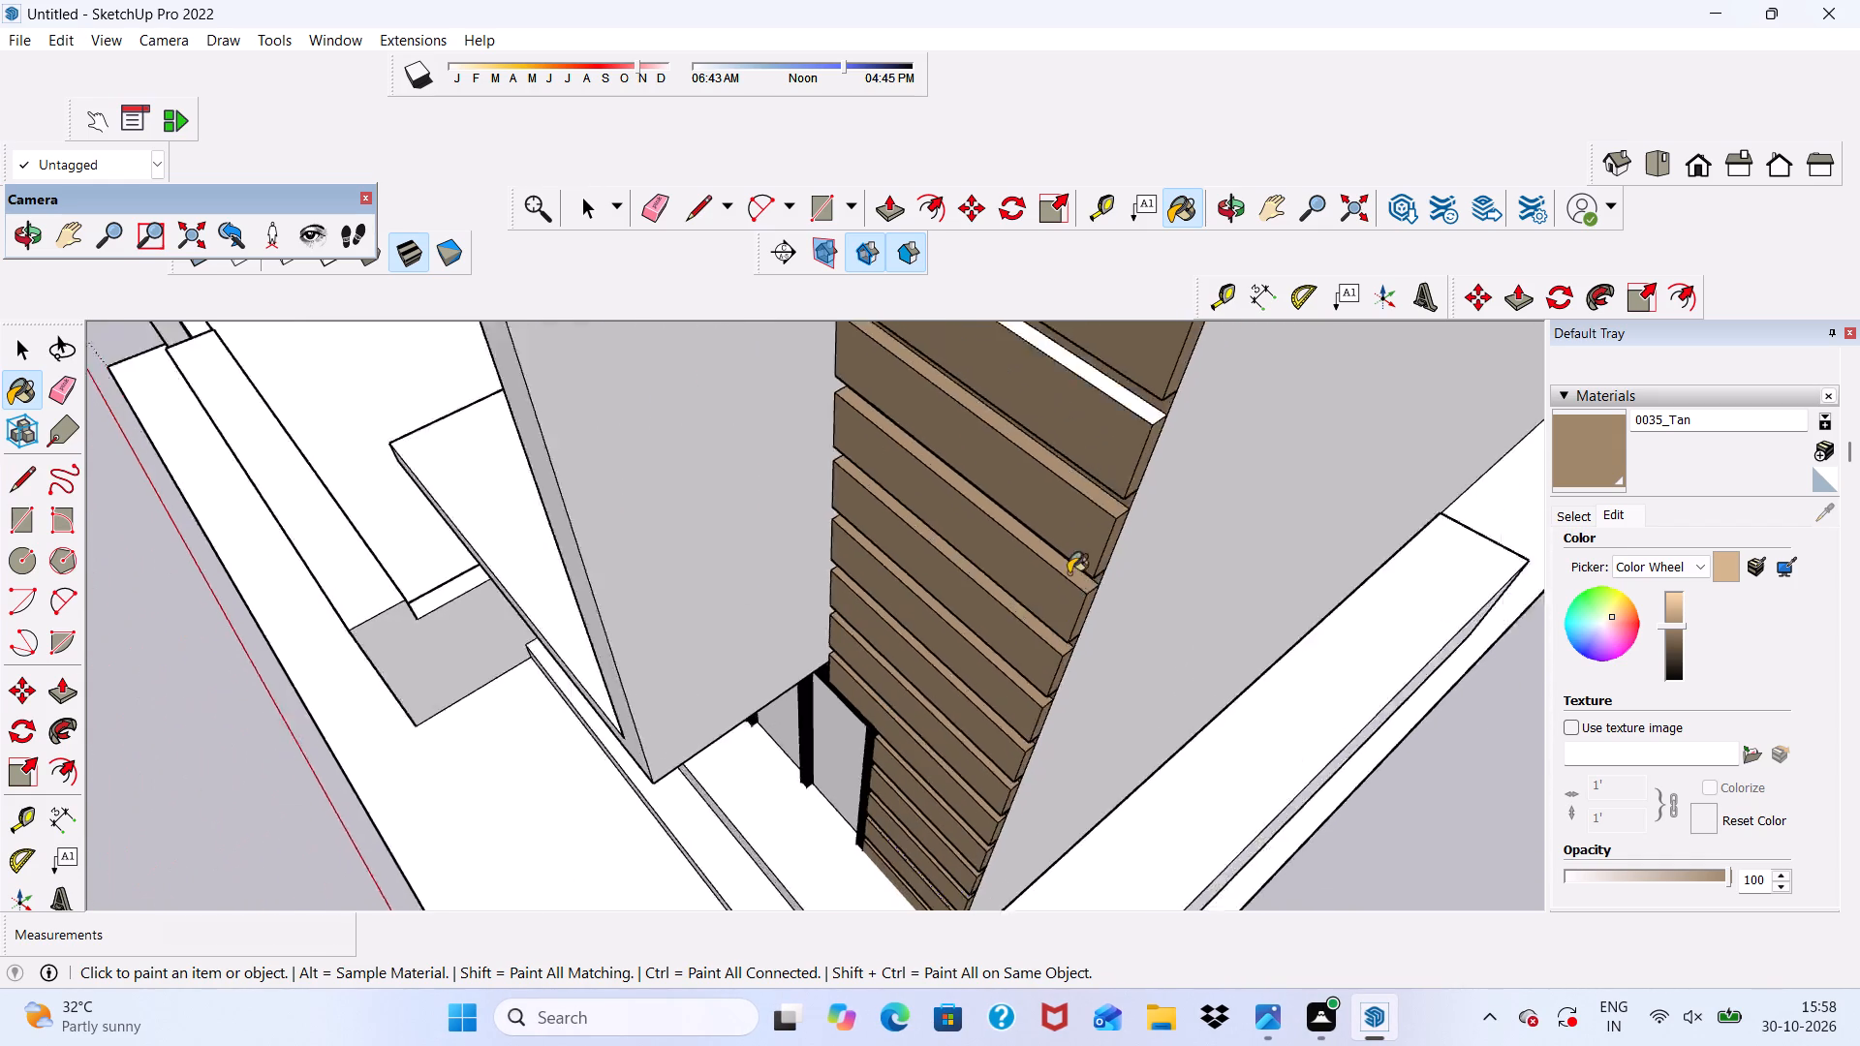
scroll(1069, 573, down, 1)
scroll(1096, 443, up, 6)
click(1096, 443)
scroll(1080, 455, down, 20)
scroll(1080, 455, down, 1)
Paint the white undersides of four corner-column slats beside and just above the ground-floor glazing with 0035_Tan.
middle_drag(1065, 538, 1279, 157)
scroll(969, 471, up, 5)
scroll(1018, 769, up, 6)
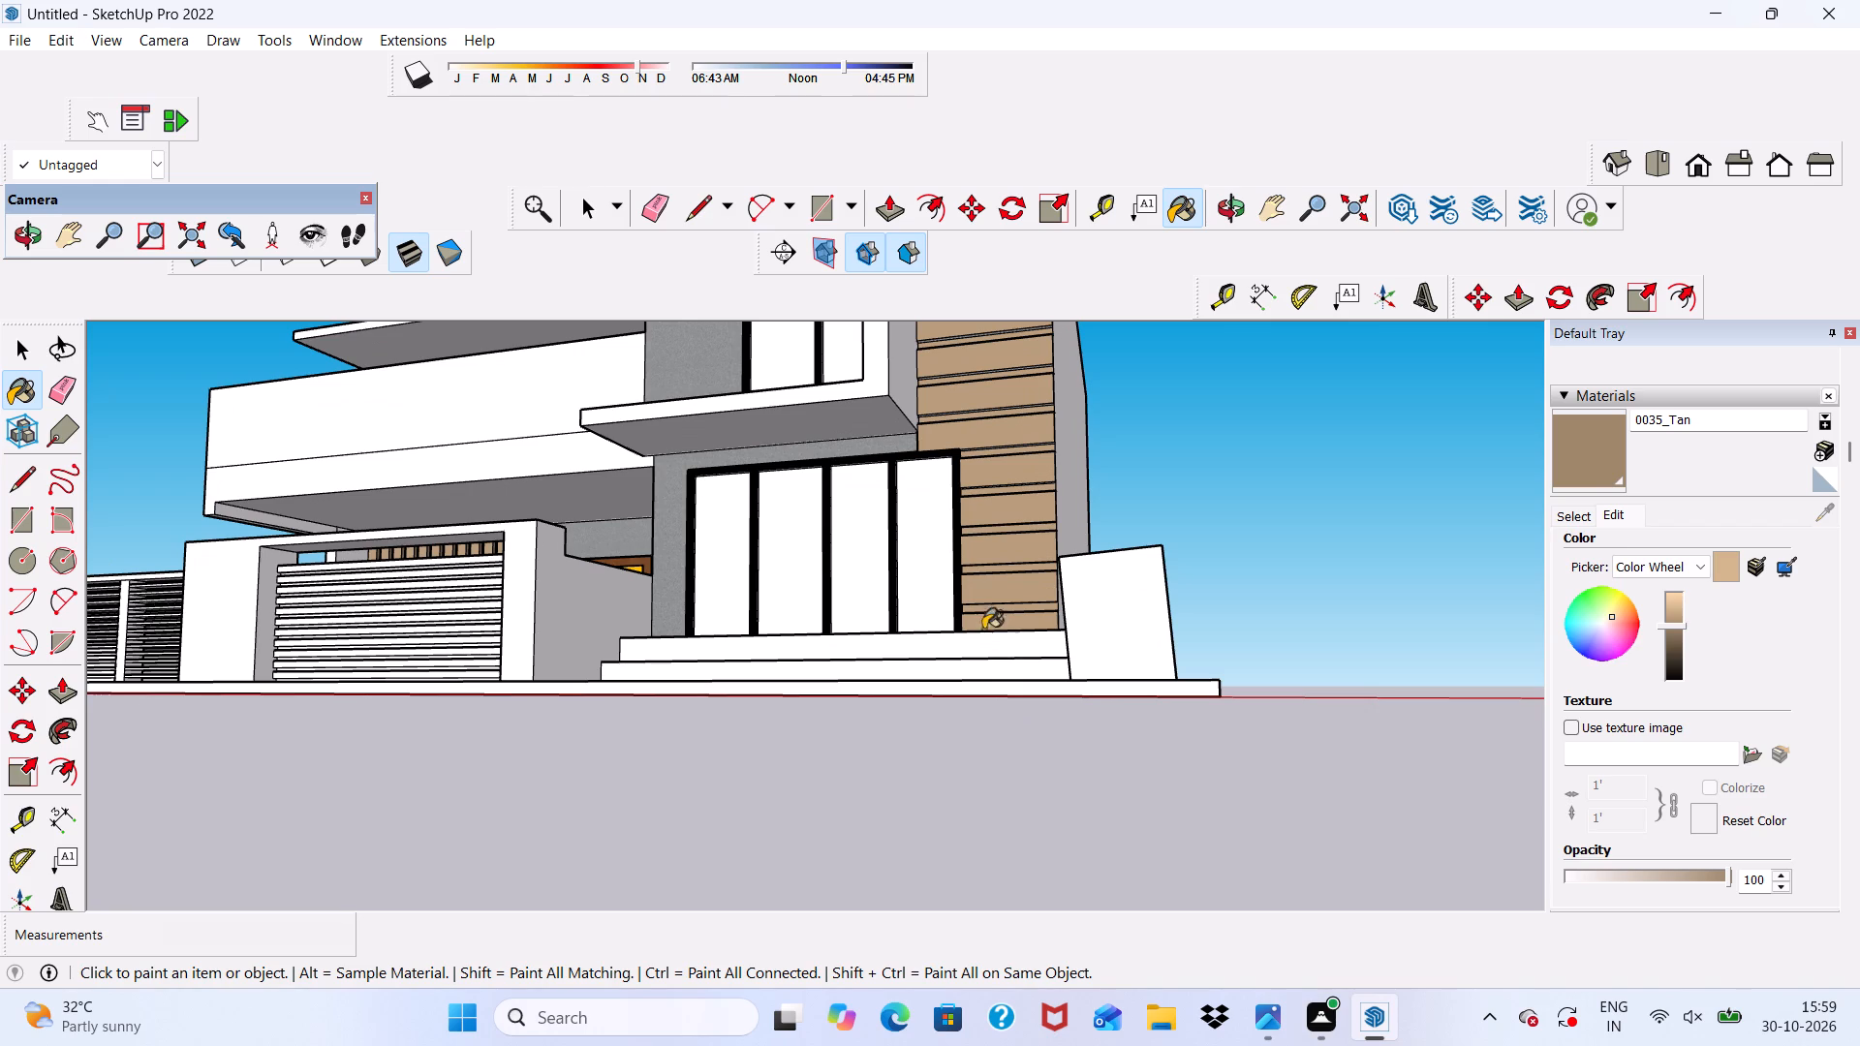
middle_drag(981, 623, 1017, 428)
scroll(1017, 428, up, 4)
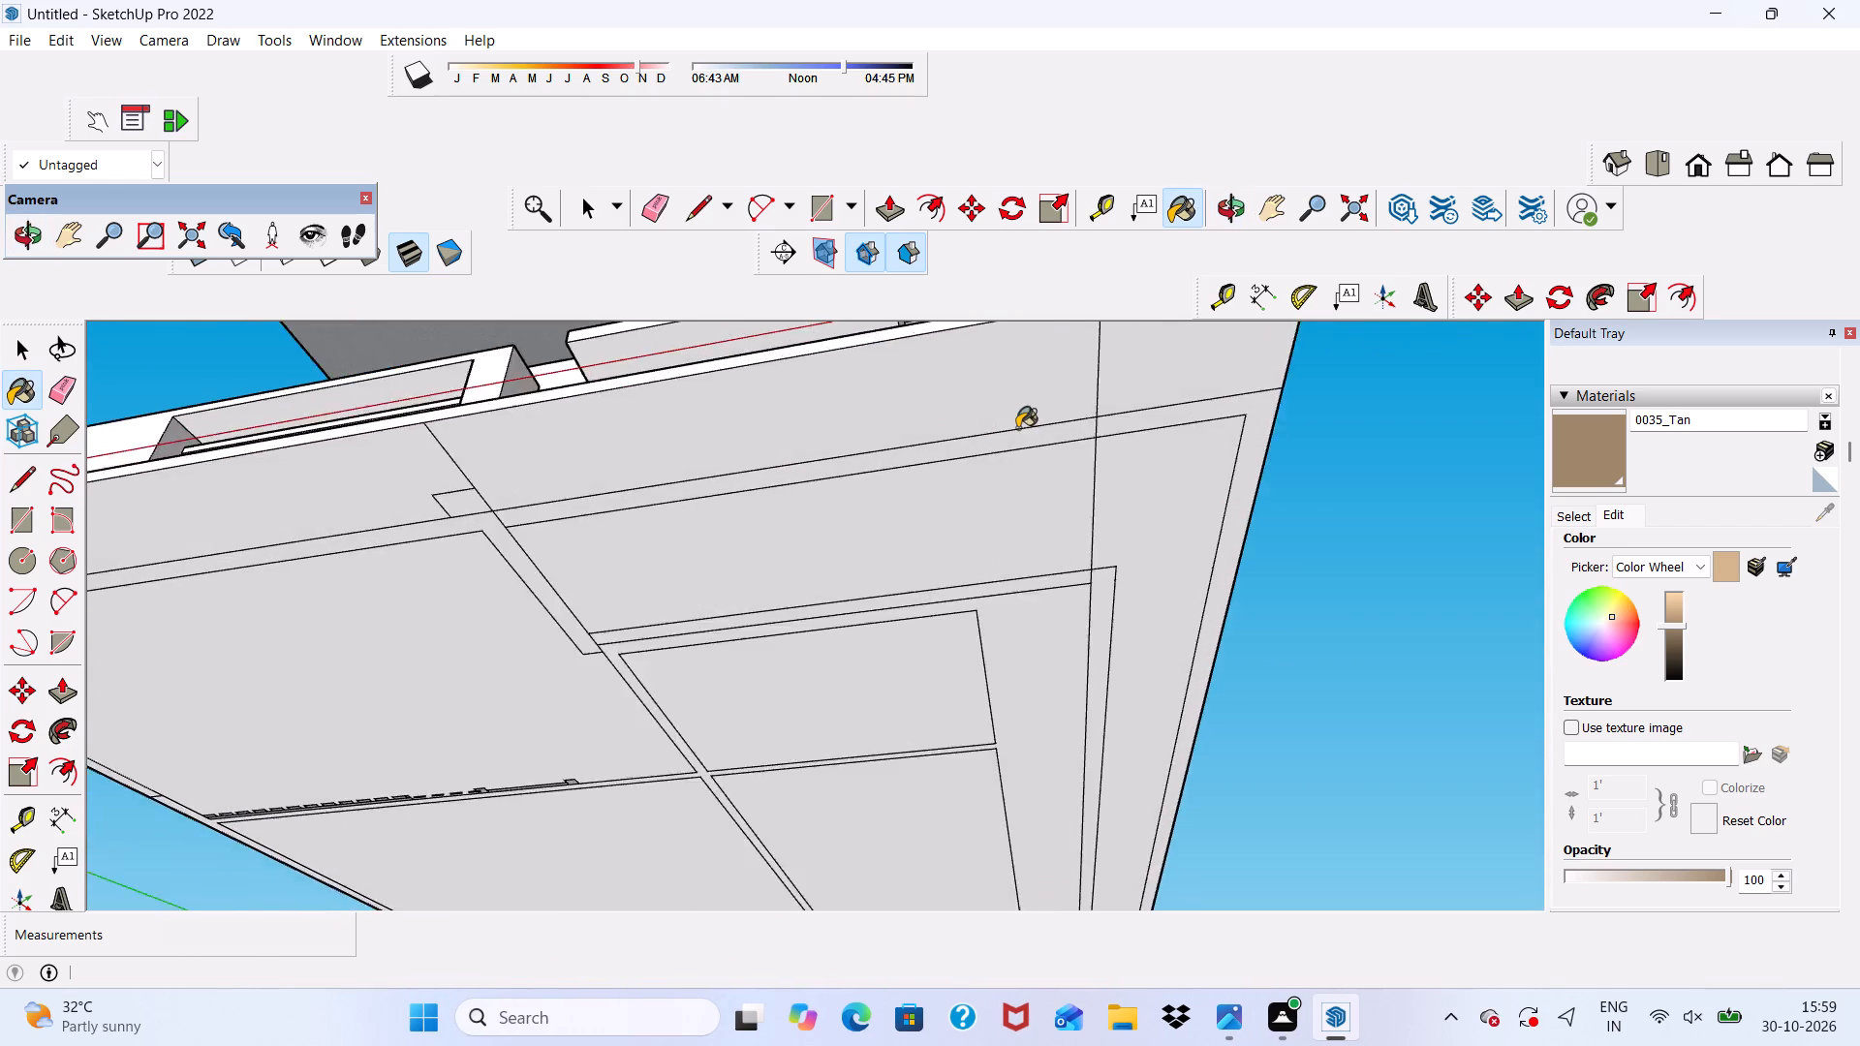
scroll(787, 518, down, 11)
scroll(834, 359, up, 6)
scroll(890, 456, up, 5)
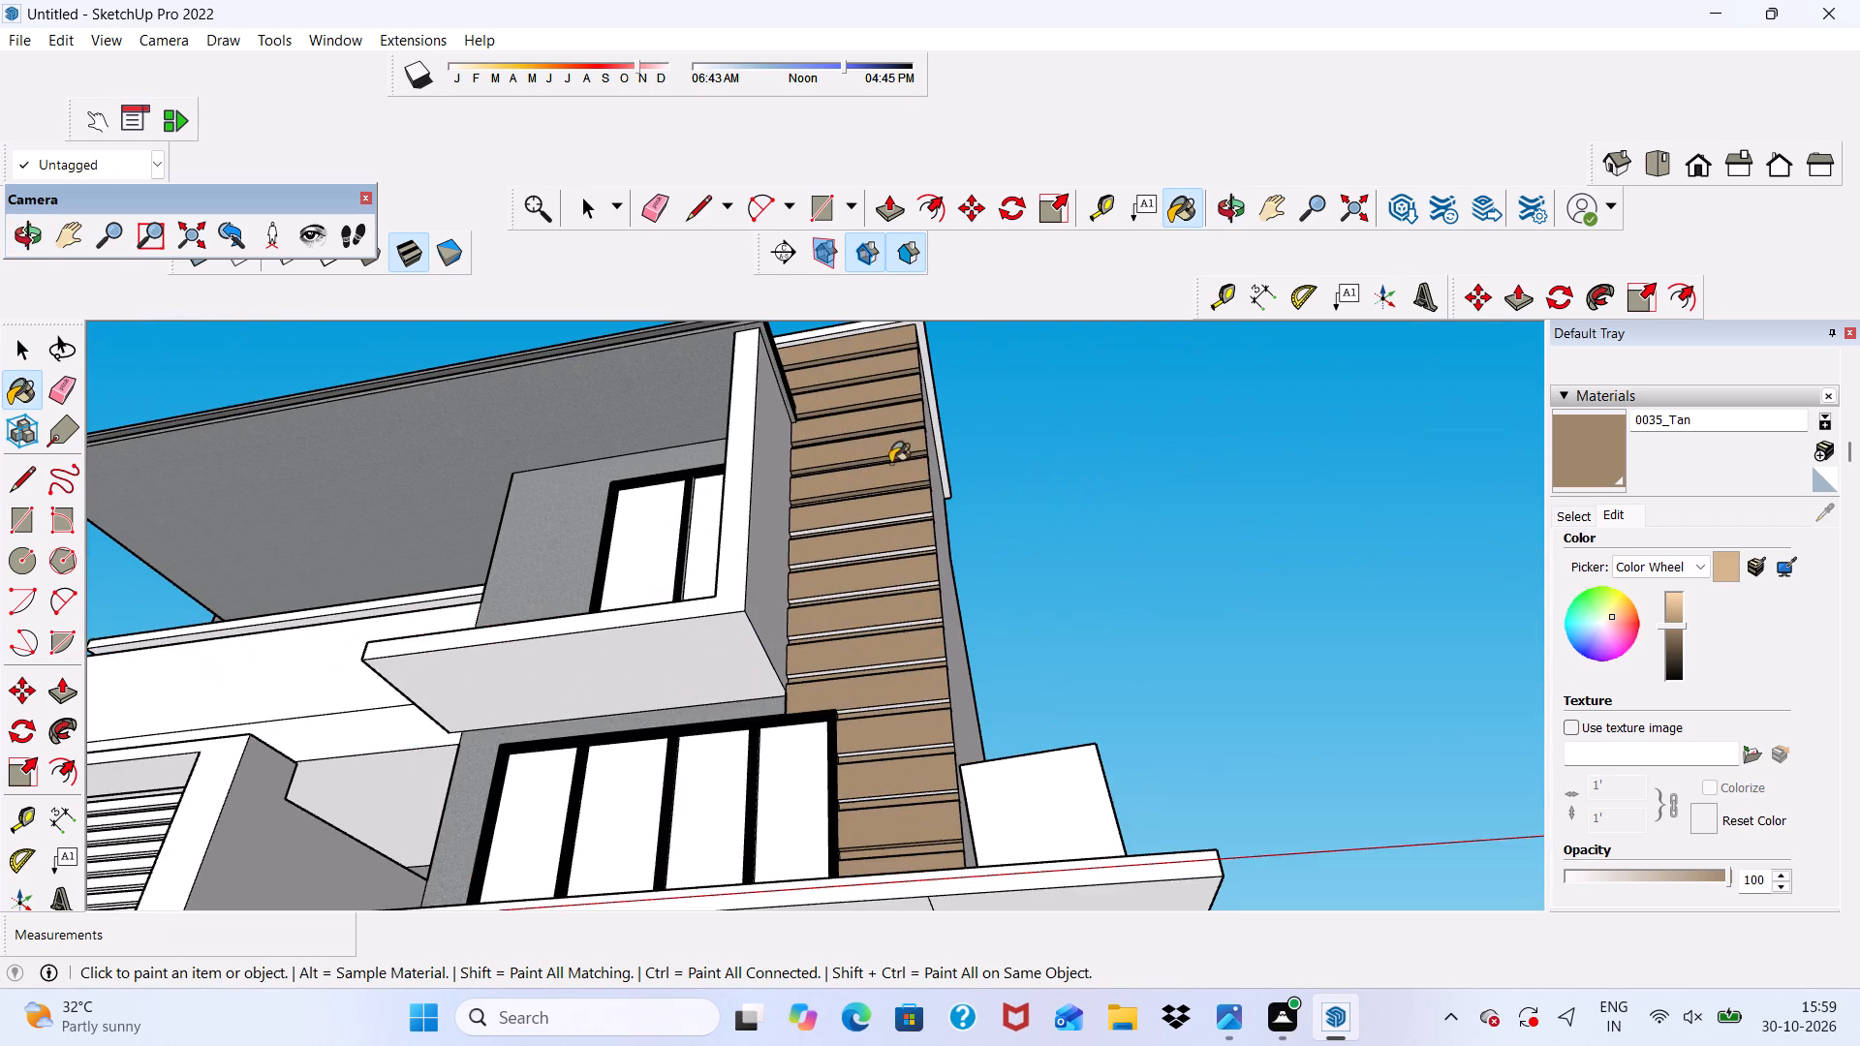
scroll(893, 552, up, 4)
scroll(836, 316, down, 4)
middle_drag(883, 921, 875, 779)
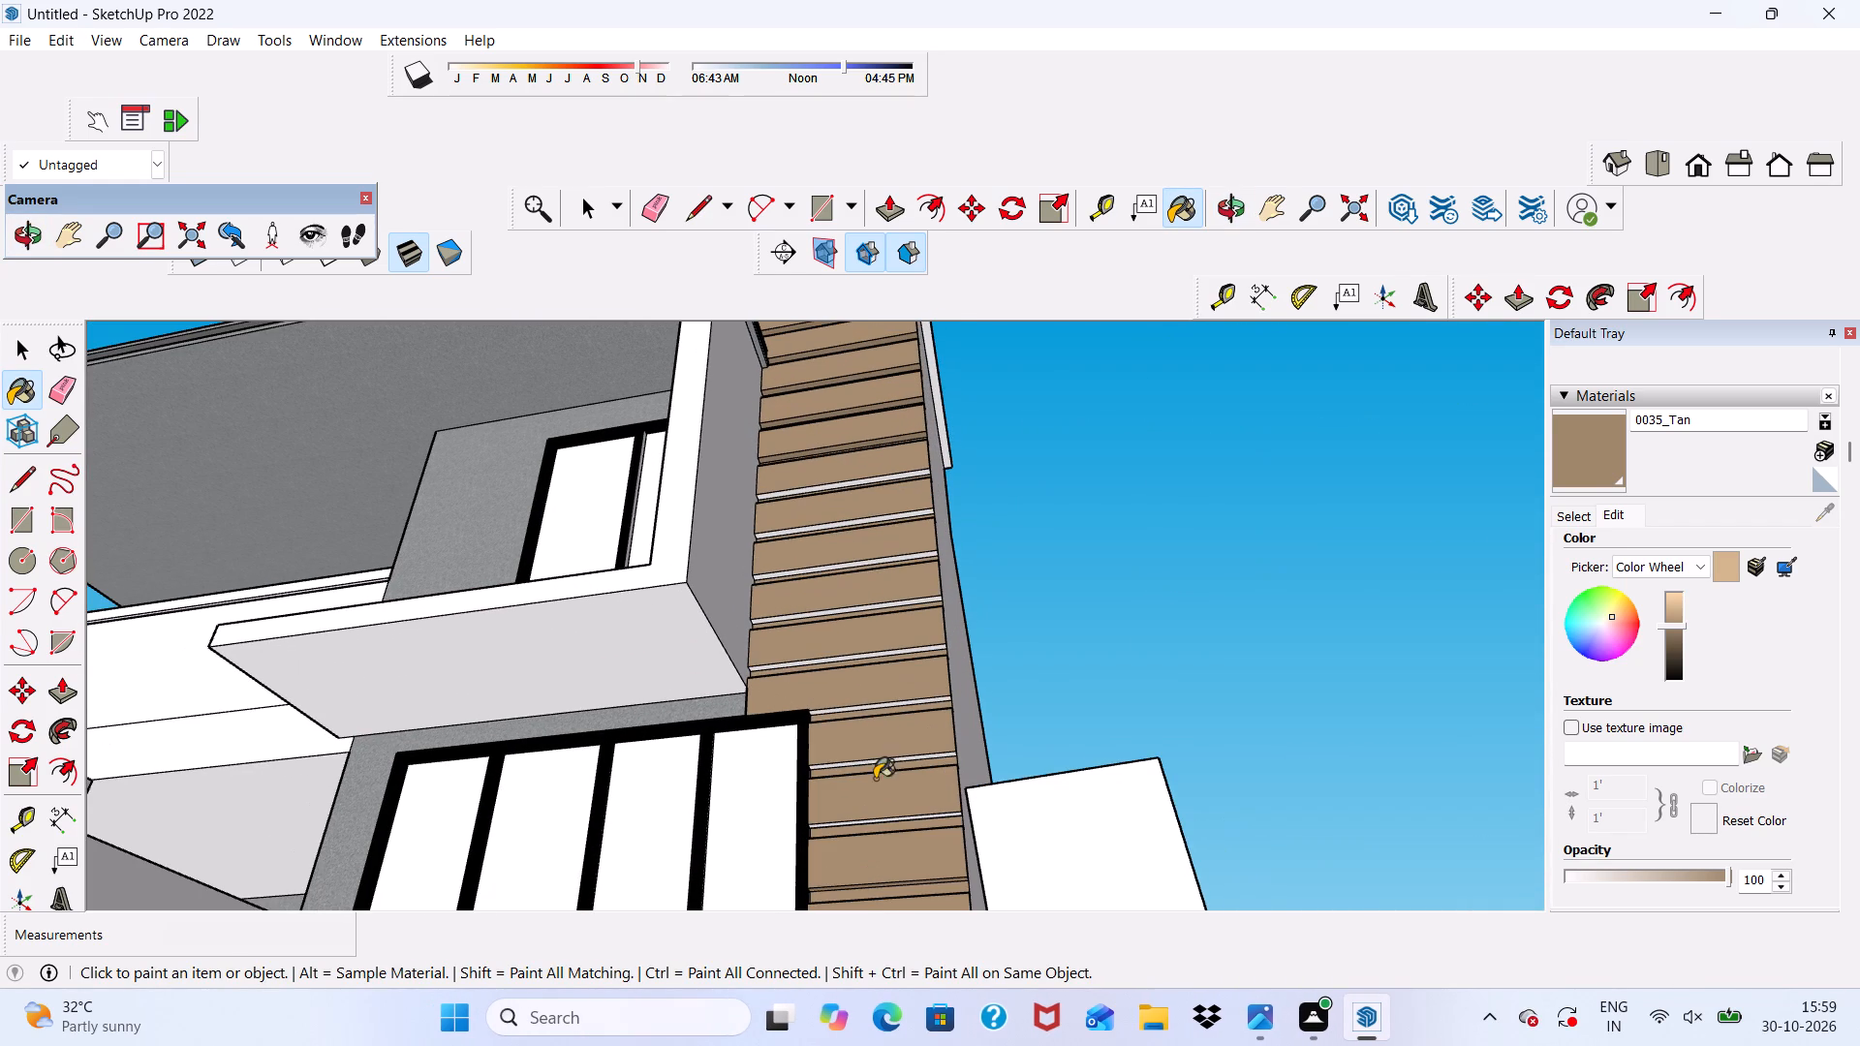
middle_drag(875, 779, 906, 693)
scroll(906, 810, up, 3)
scroll(906, 810, down, 2)
middle_drag(906, 810, 915, 745)
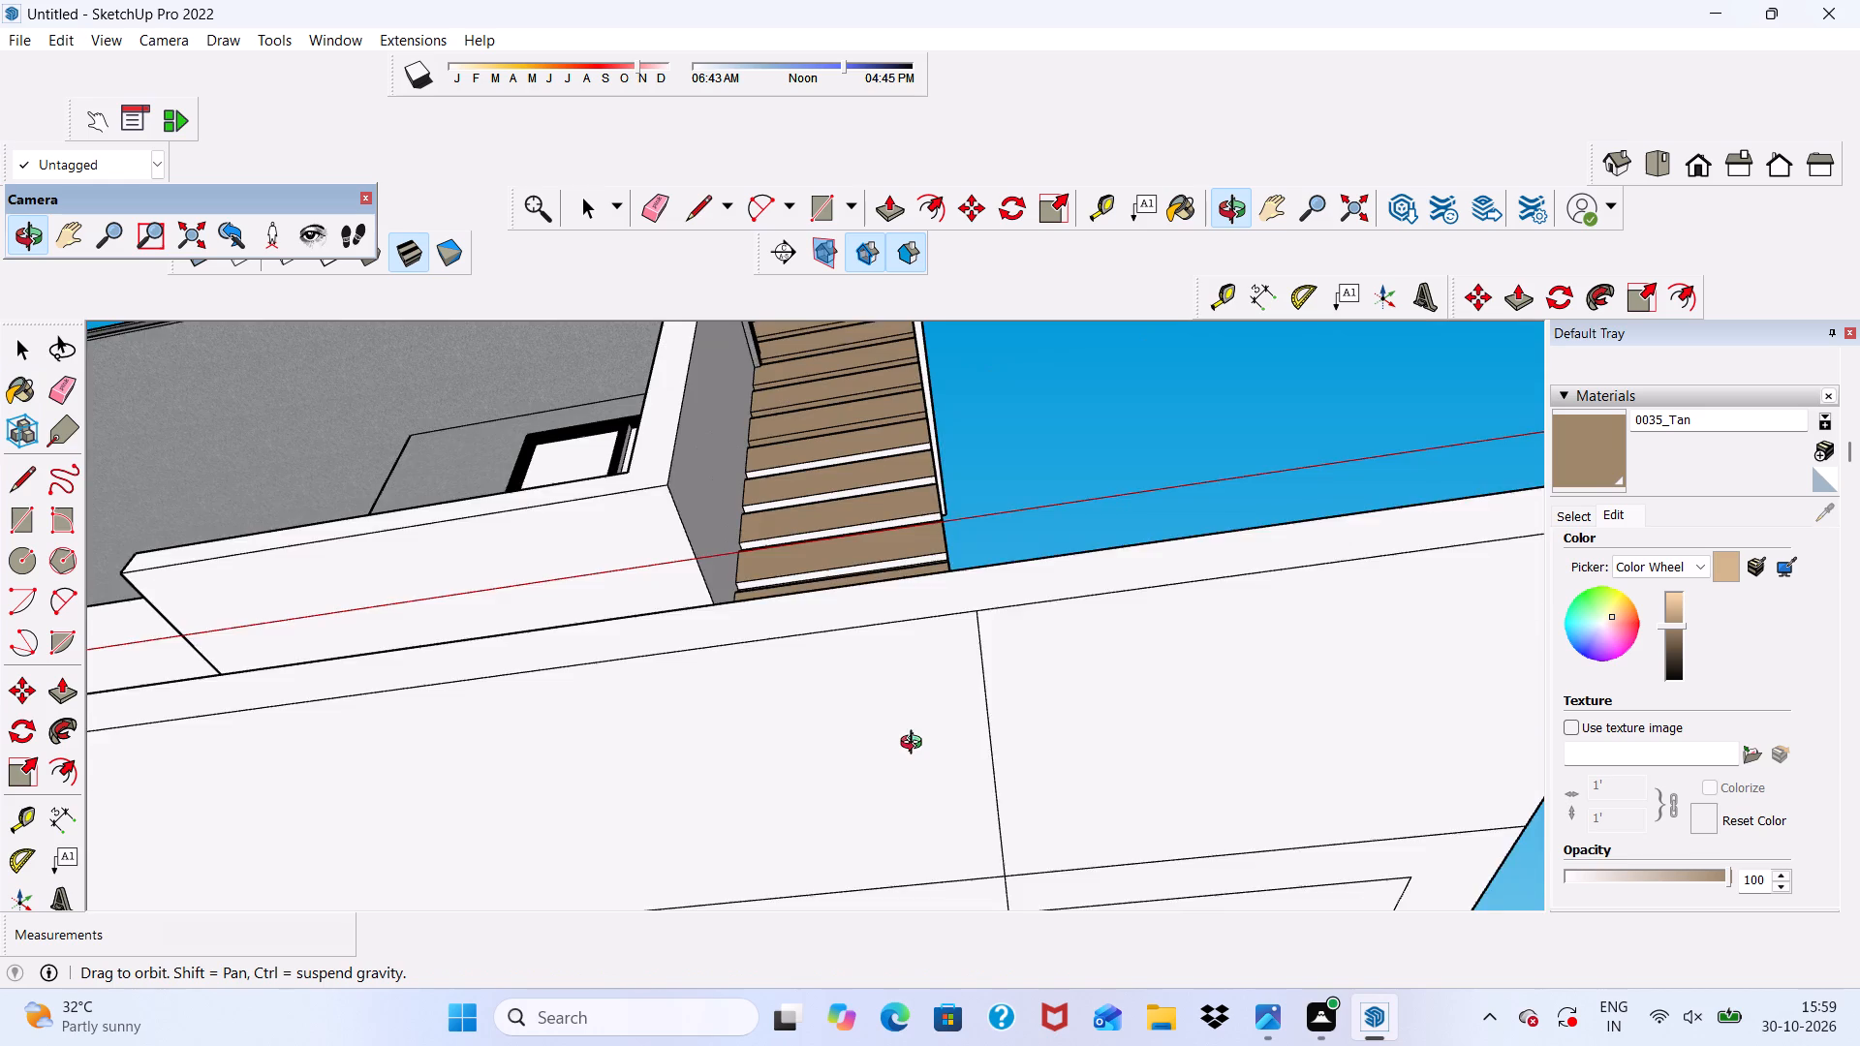
middle_drag(915, 745, 913, 786)
scroll(891, 850, up, 12)
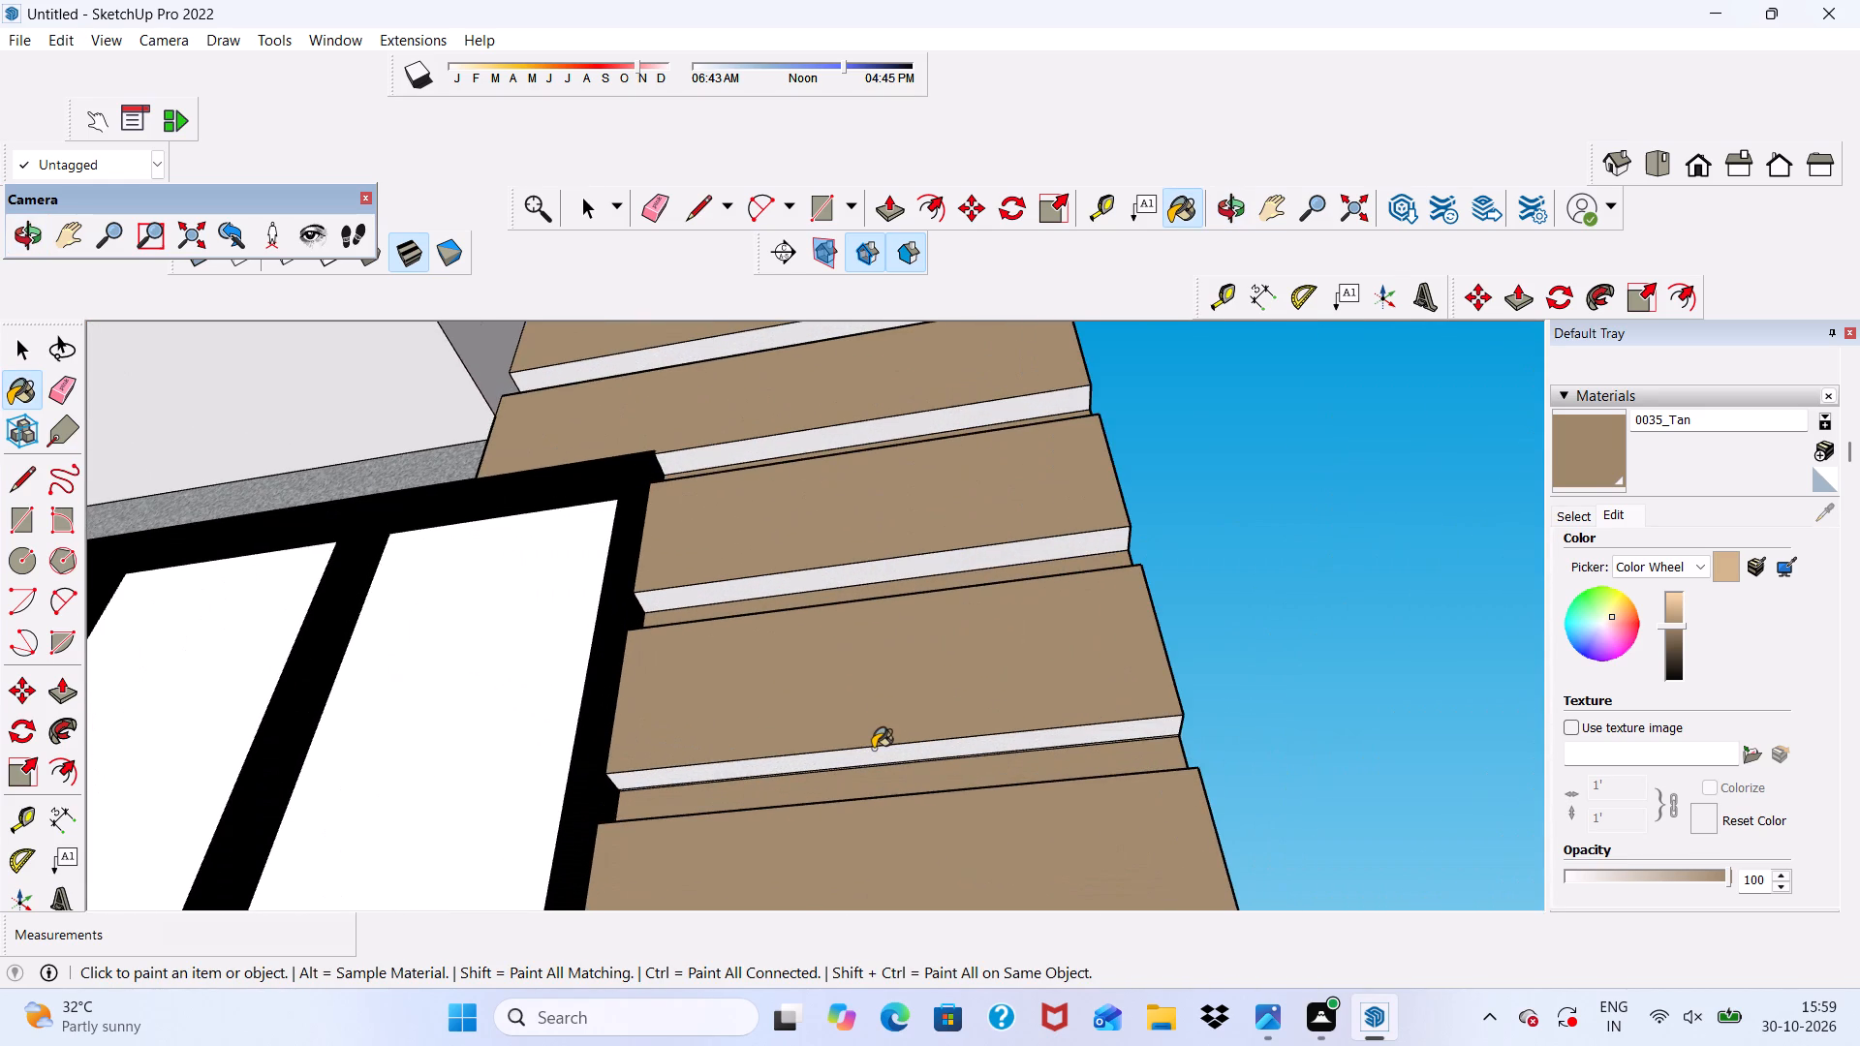
click(873, 749)
scroll(829, 622, down, 5)
scroll(824, 580, up, 5)
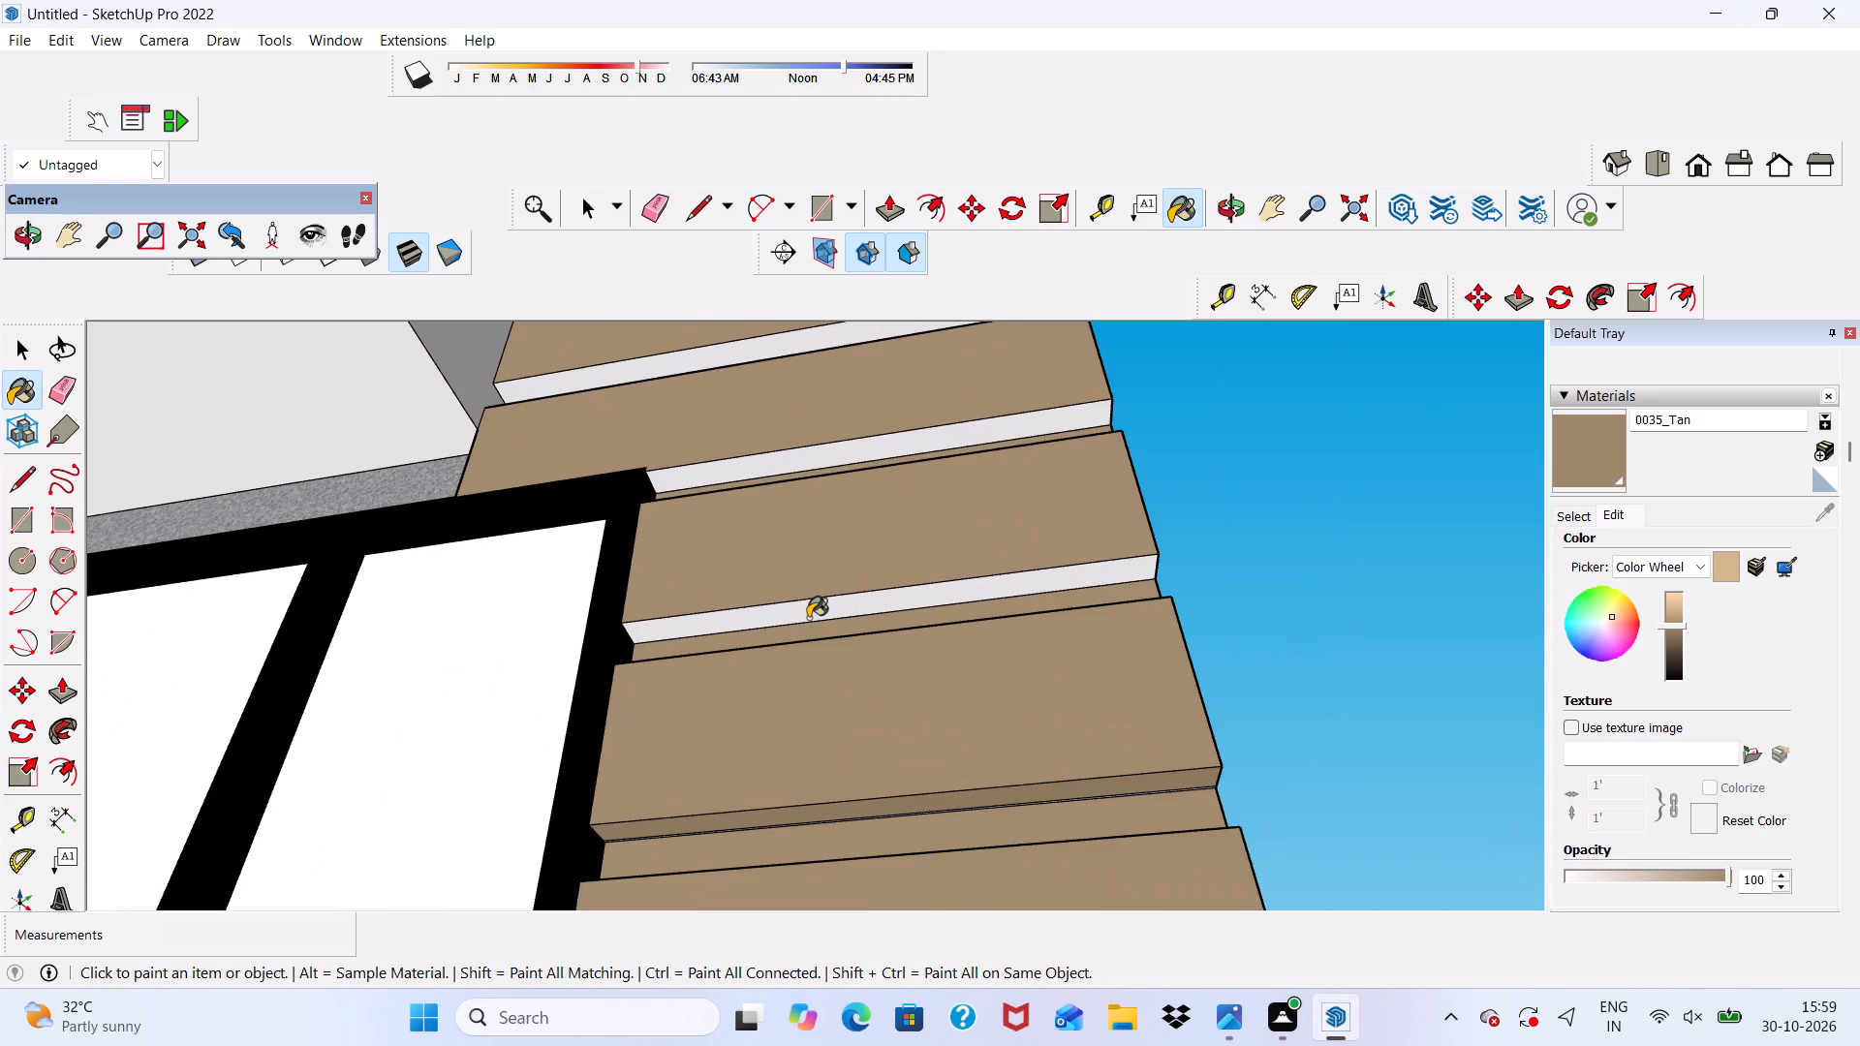
click(808, 618)
click(806, 458)
scroll(797, 538, down, 6)
scroll(806, 481, up, 3)
click(820, 434)
Switch to the front view and examine the corner column's painted slats beside the first-floor window.
scroll(819, 432, down, 6)
scroll(816, 398, up, 5)
scroll(800, 416, down, 3)
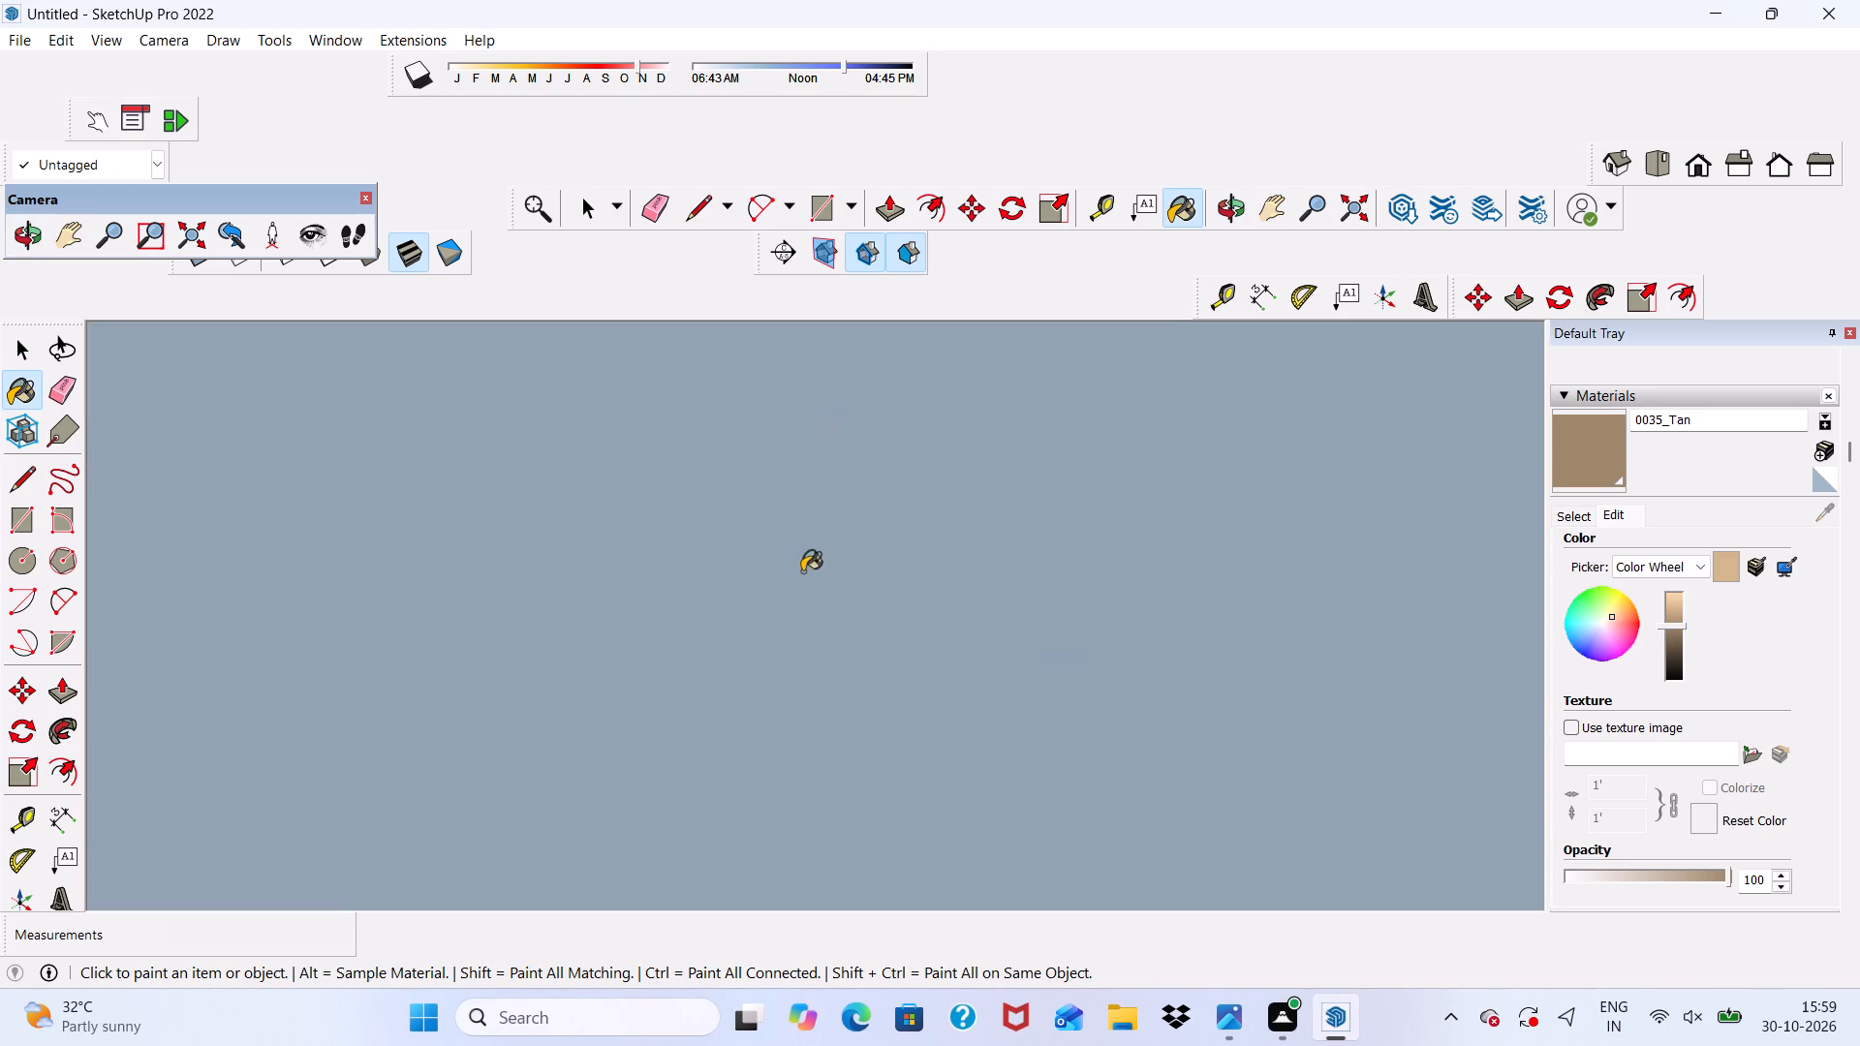
scroll(802, 571, down, 12)
double_click(1699, 157)
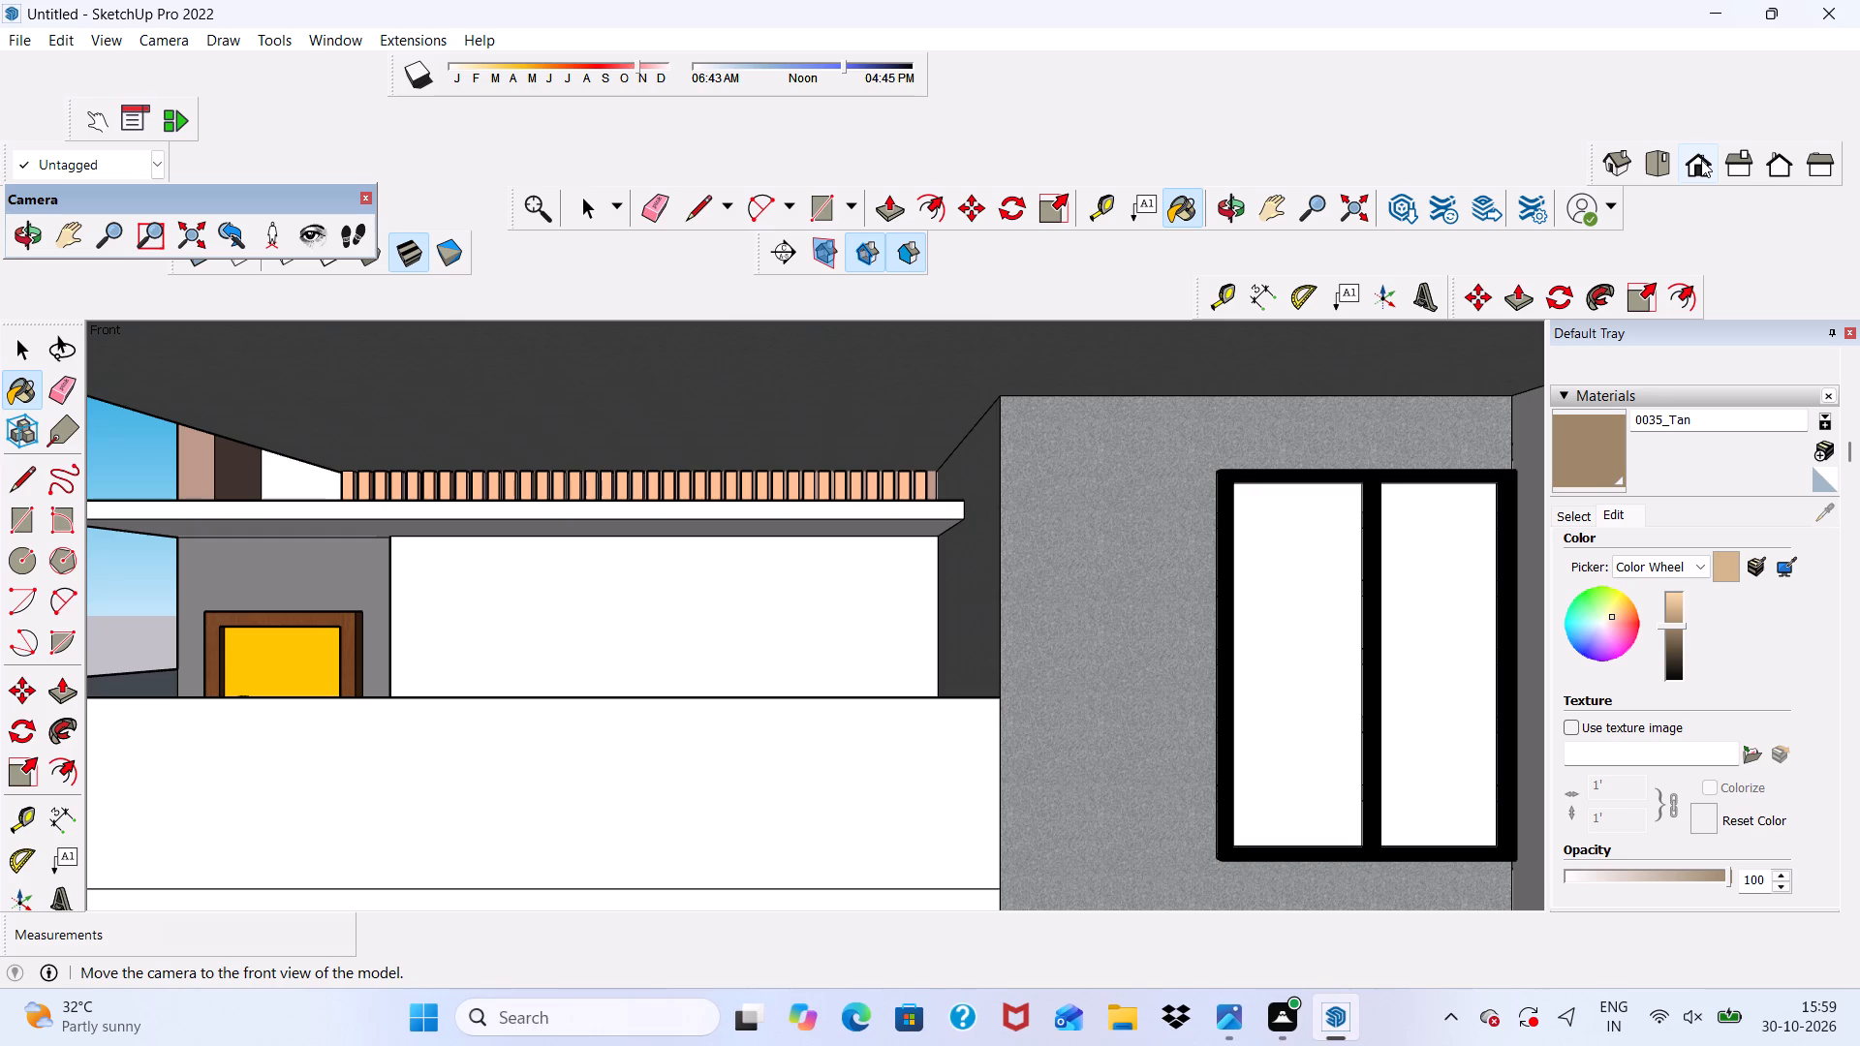
key(e)
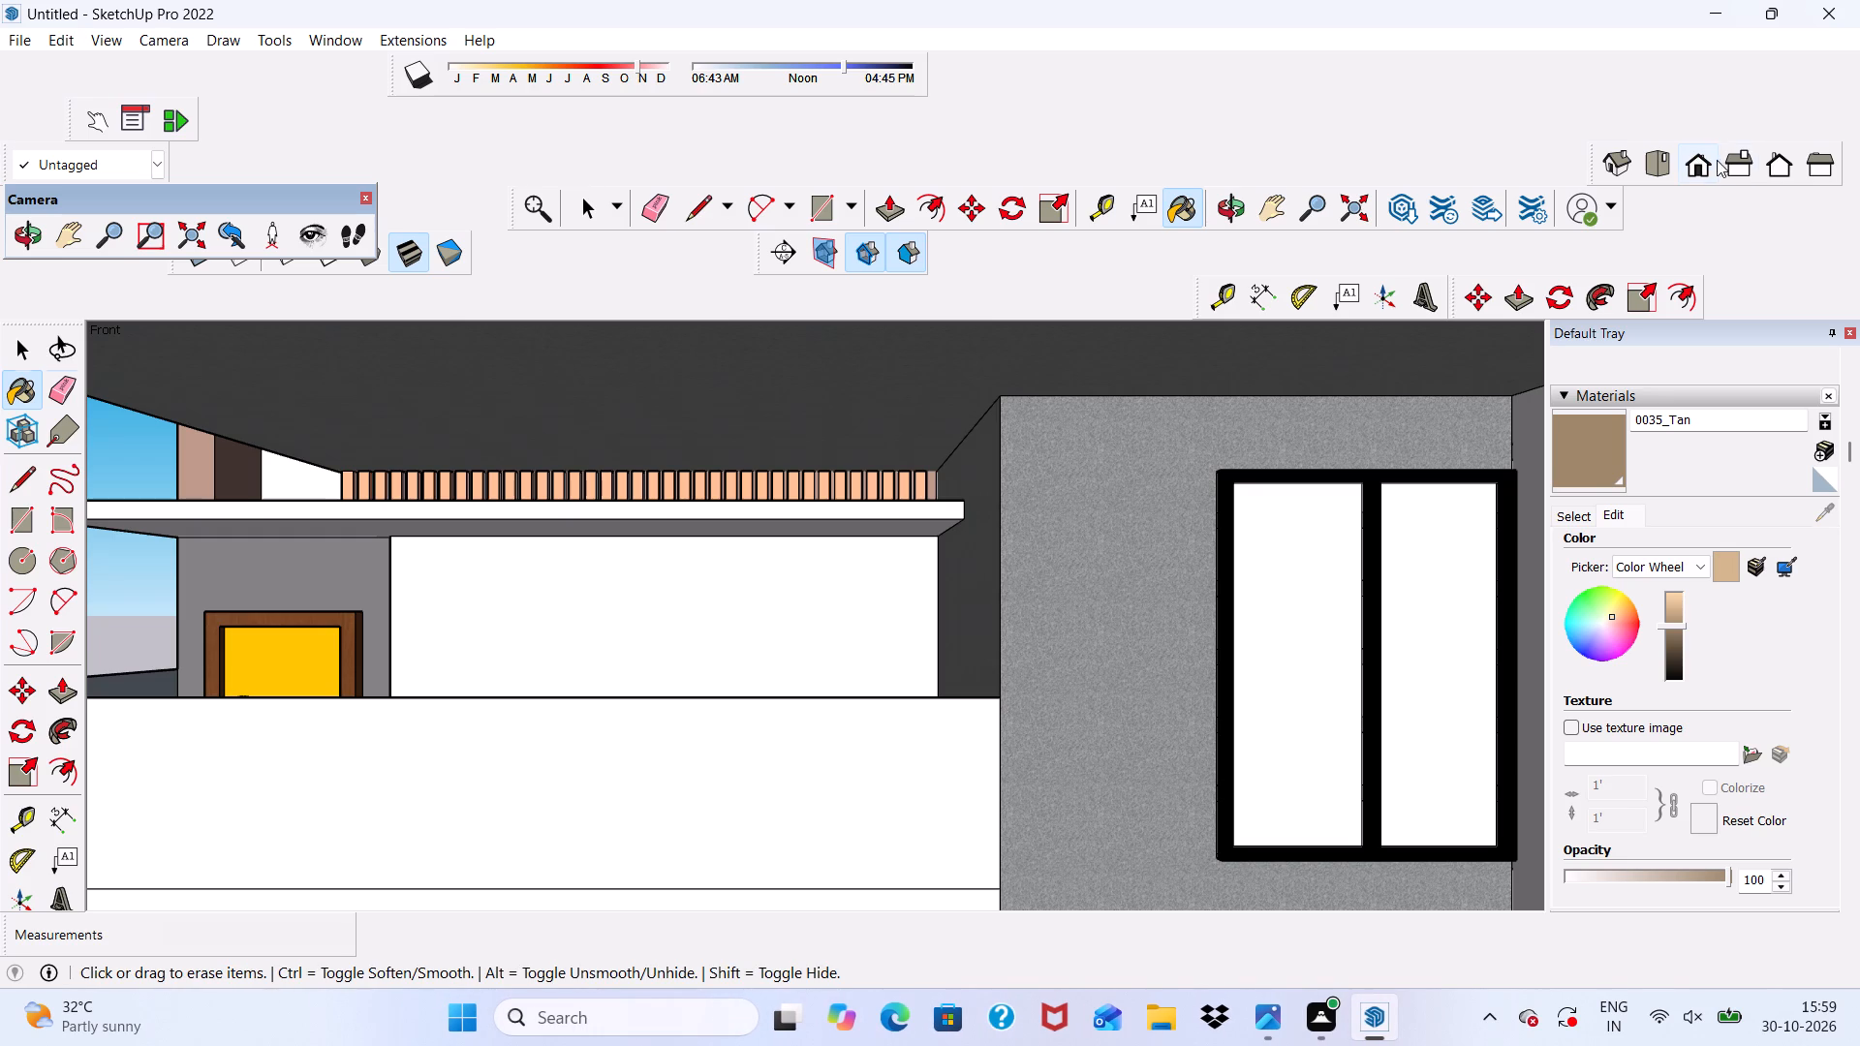
scroll(1398, 487, down, 2)
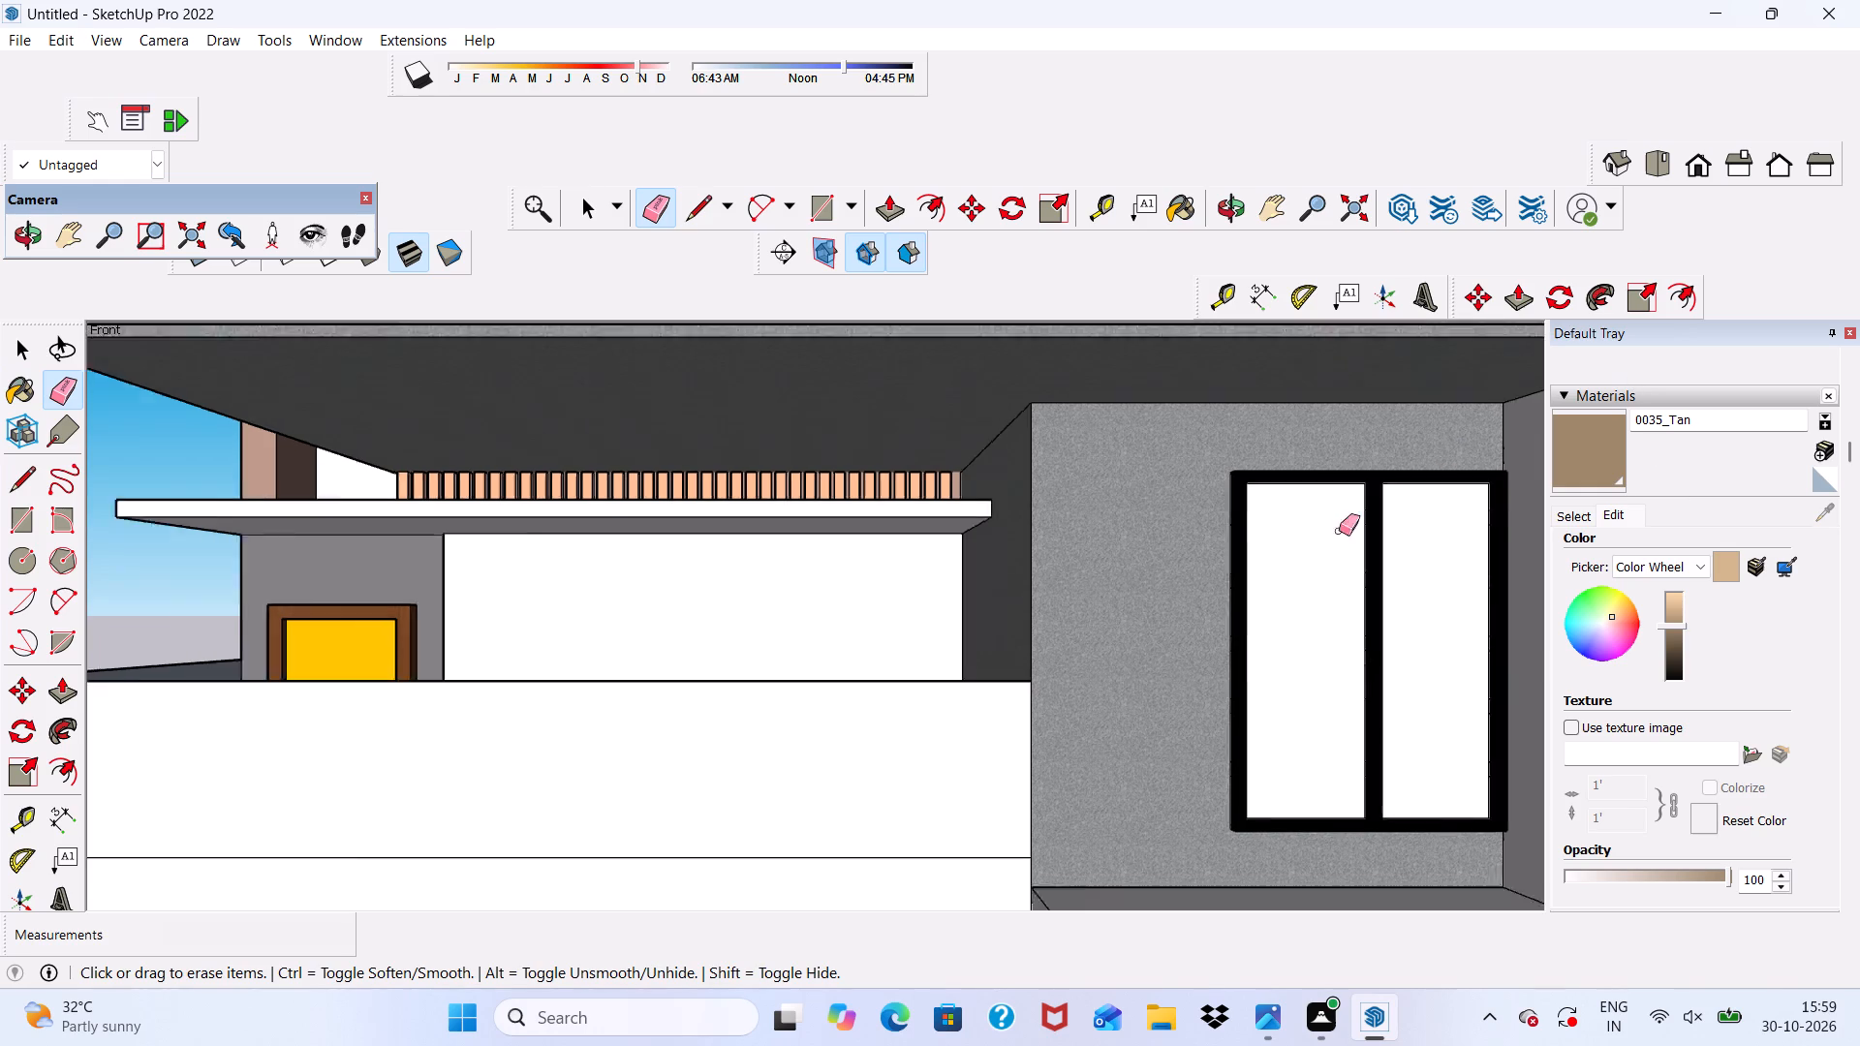
scroll(1339, 531, down, 3)
scroll(338, 338, down, 4)
scroll(381, 641, down, 6)
scroll(781, 619, up, 10)
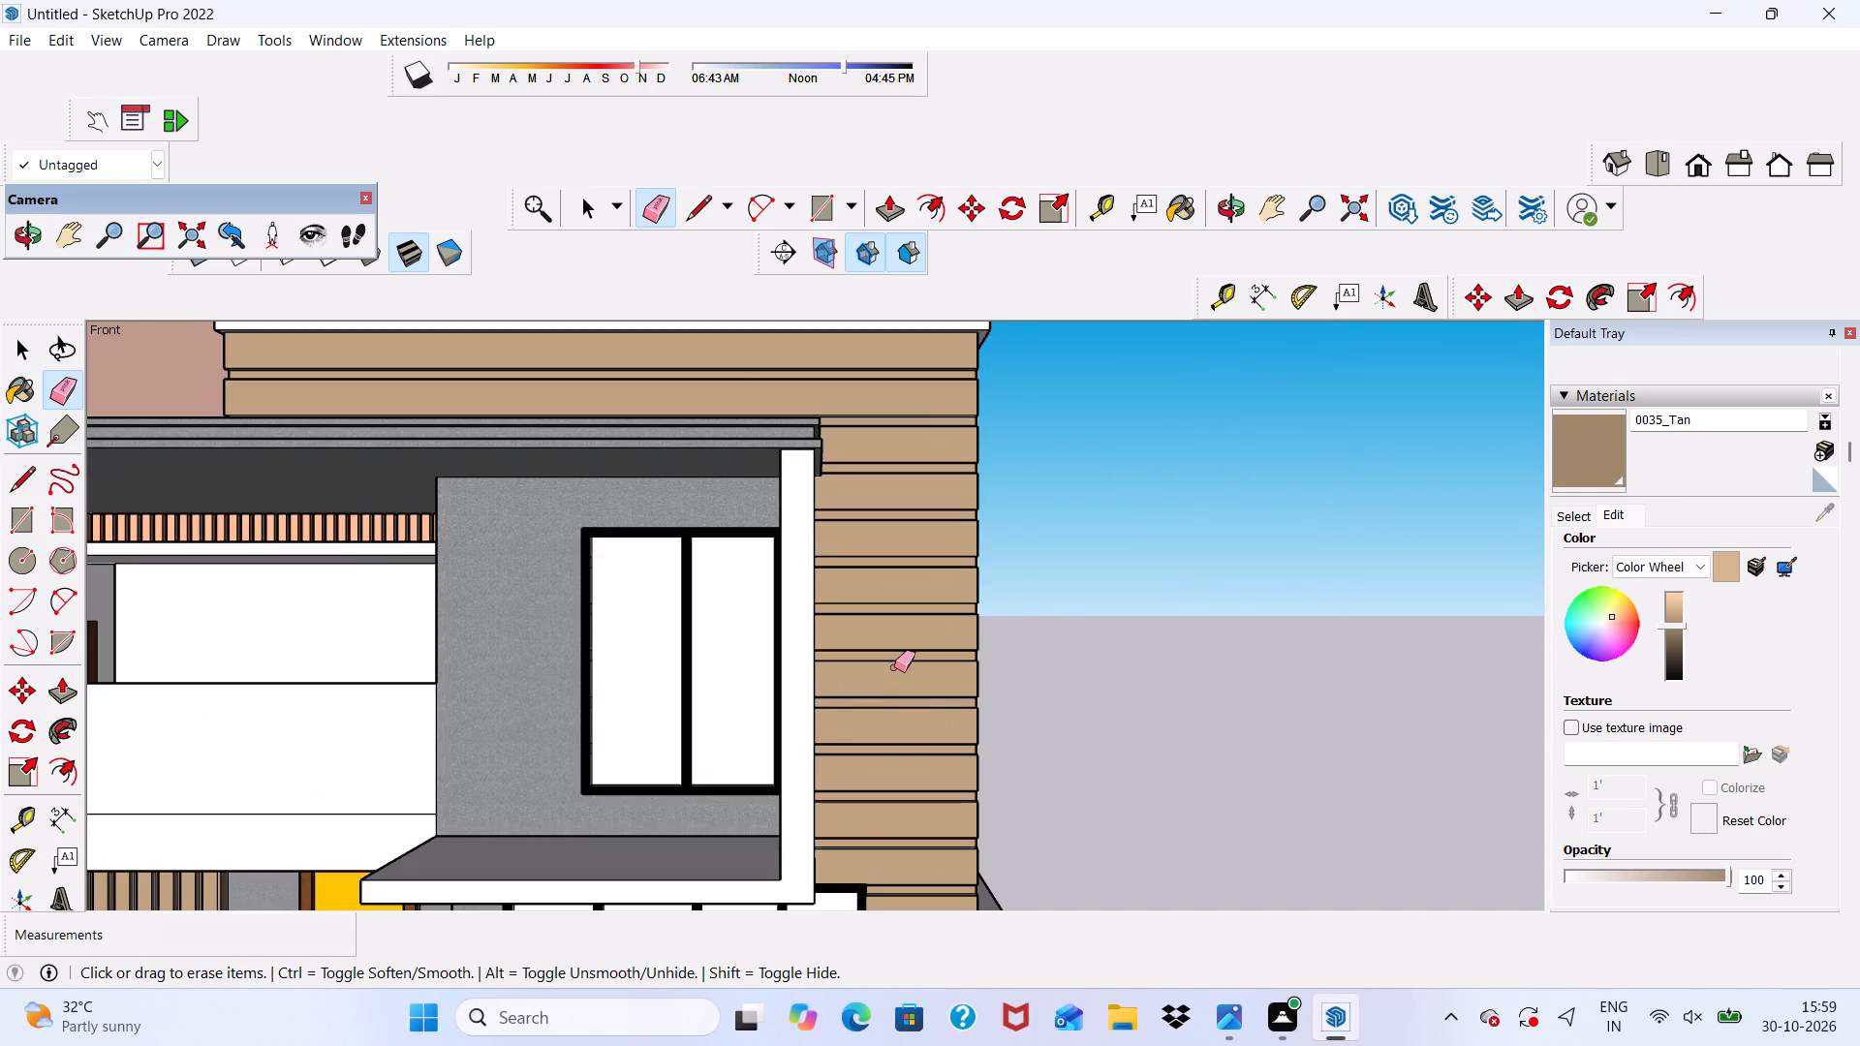
scroll(894, 667, up, 4)
click(869, 626)
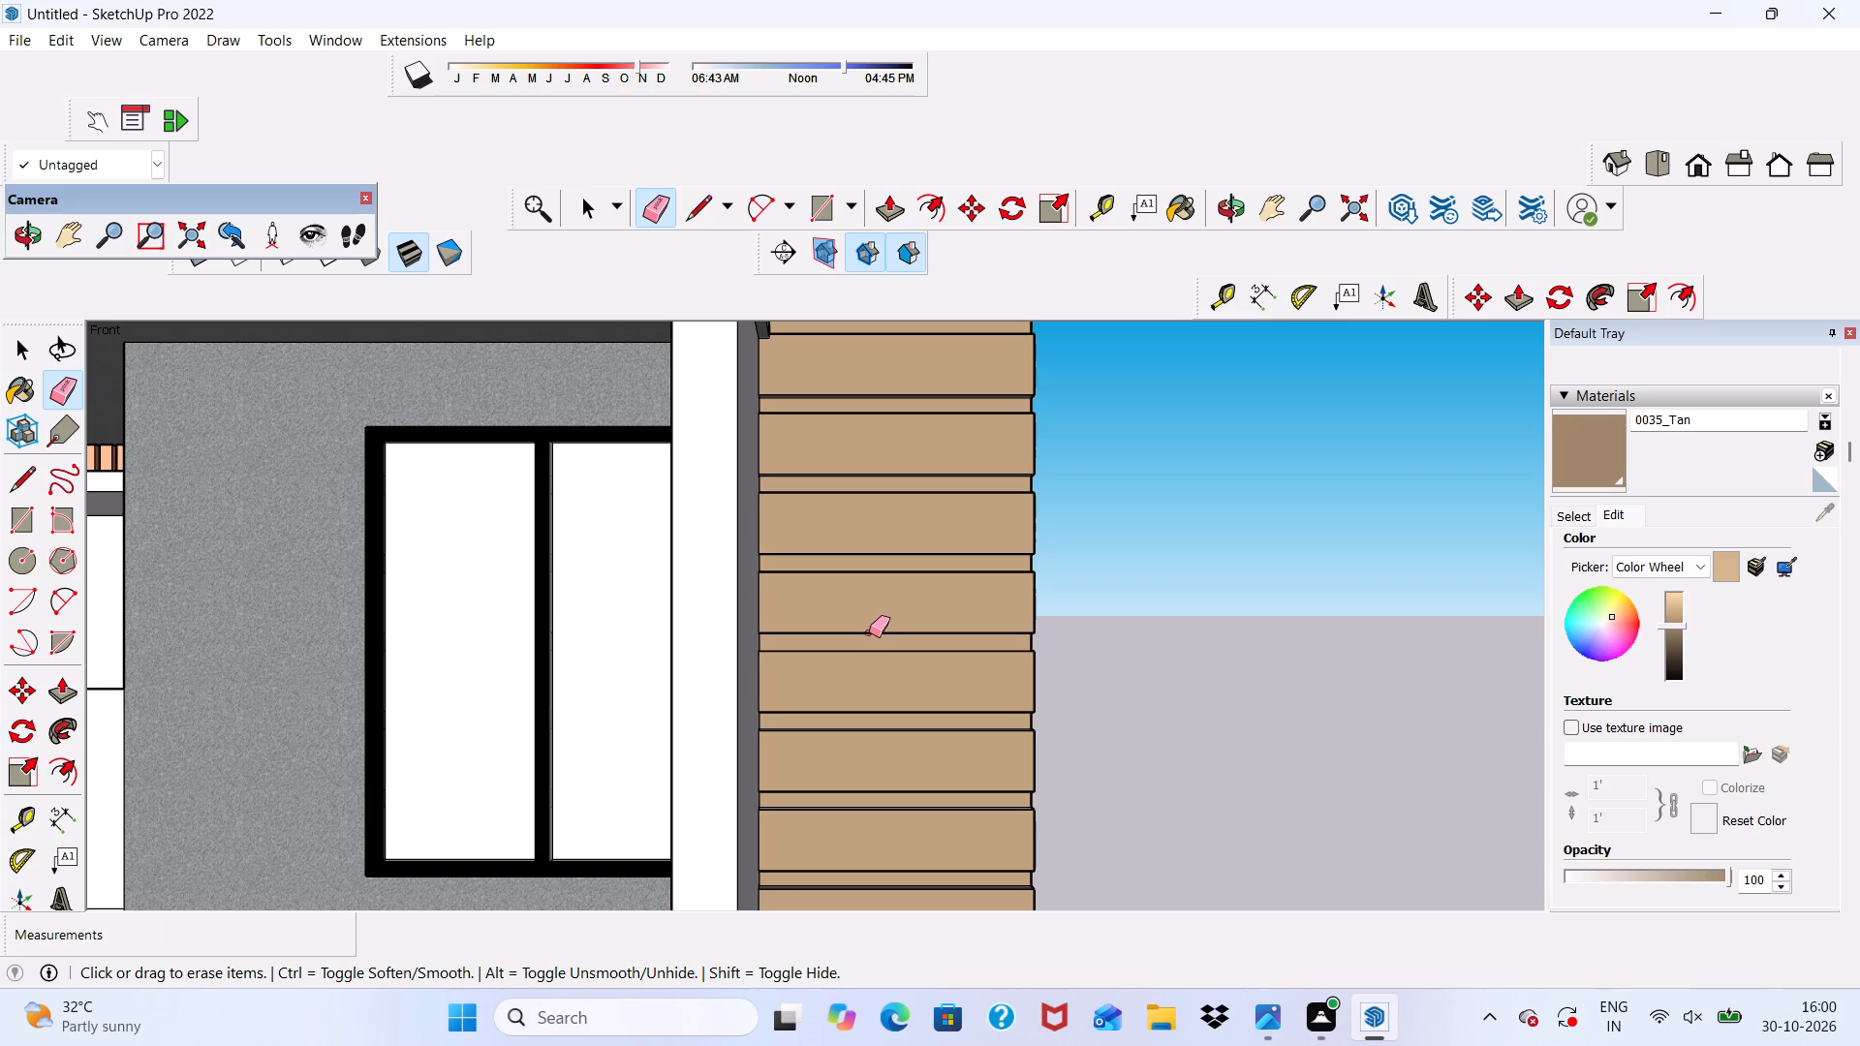
Examine the parapet, corner column and whole front facade from above, below and the side for unpainted faces.
scroll(0, 4, down, 4)
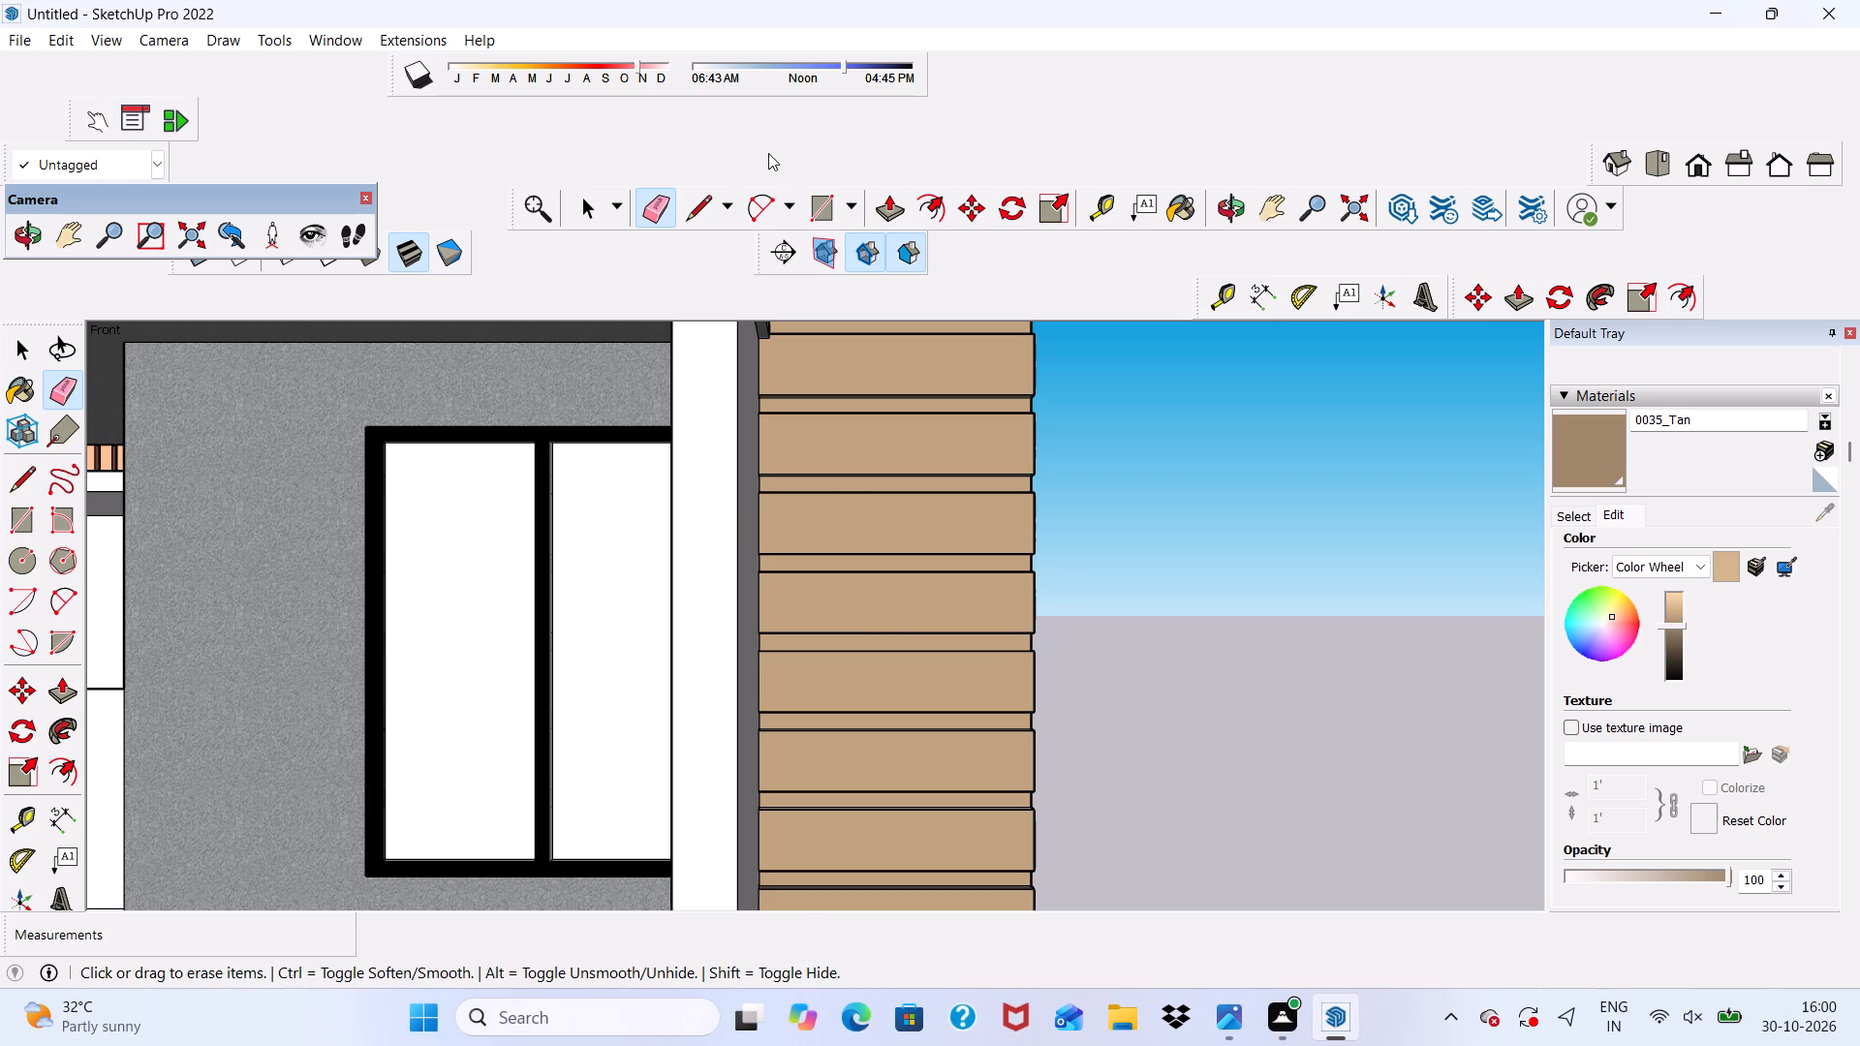
scroll(503, 682, down, 5)
scroll(717, 518, up, 4)
scroll(707, 439, down, 4)
middle_drag(717, 476, 743, 586)
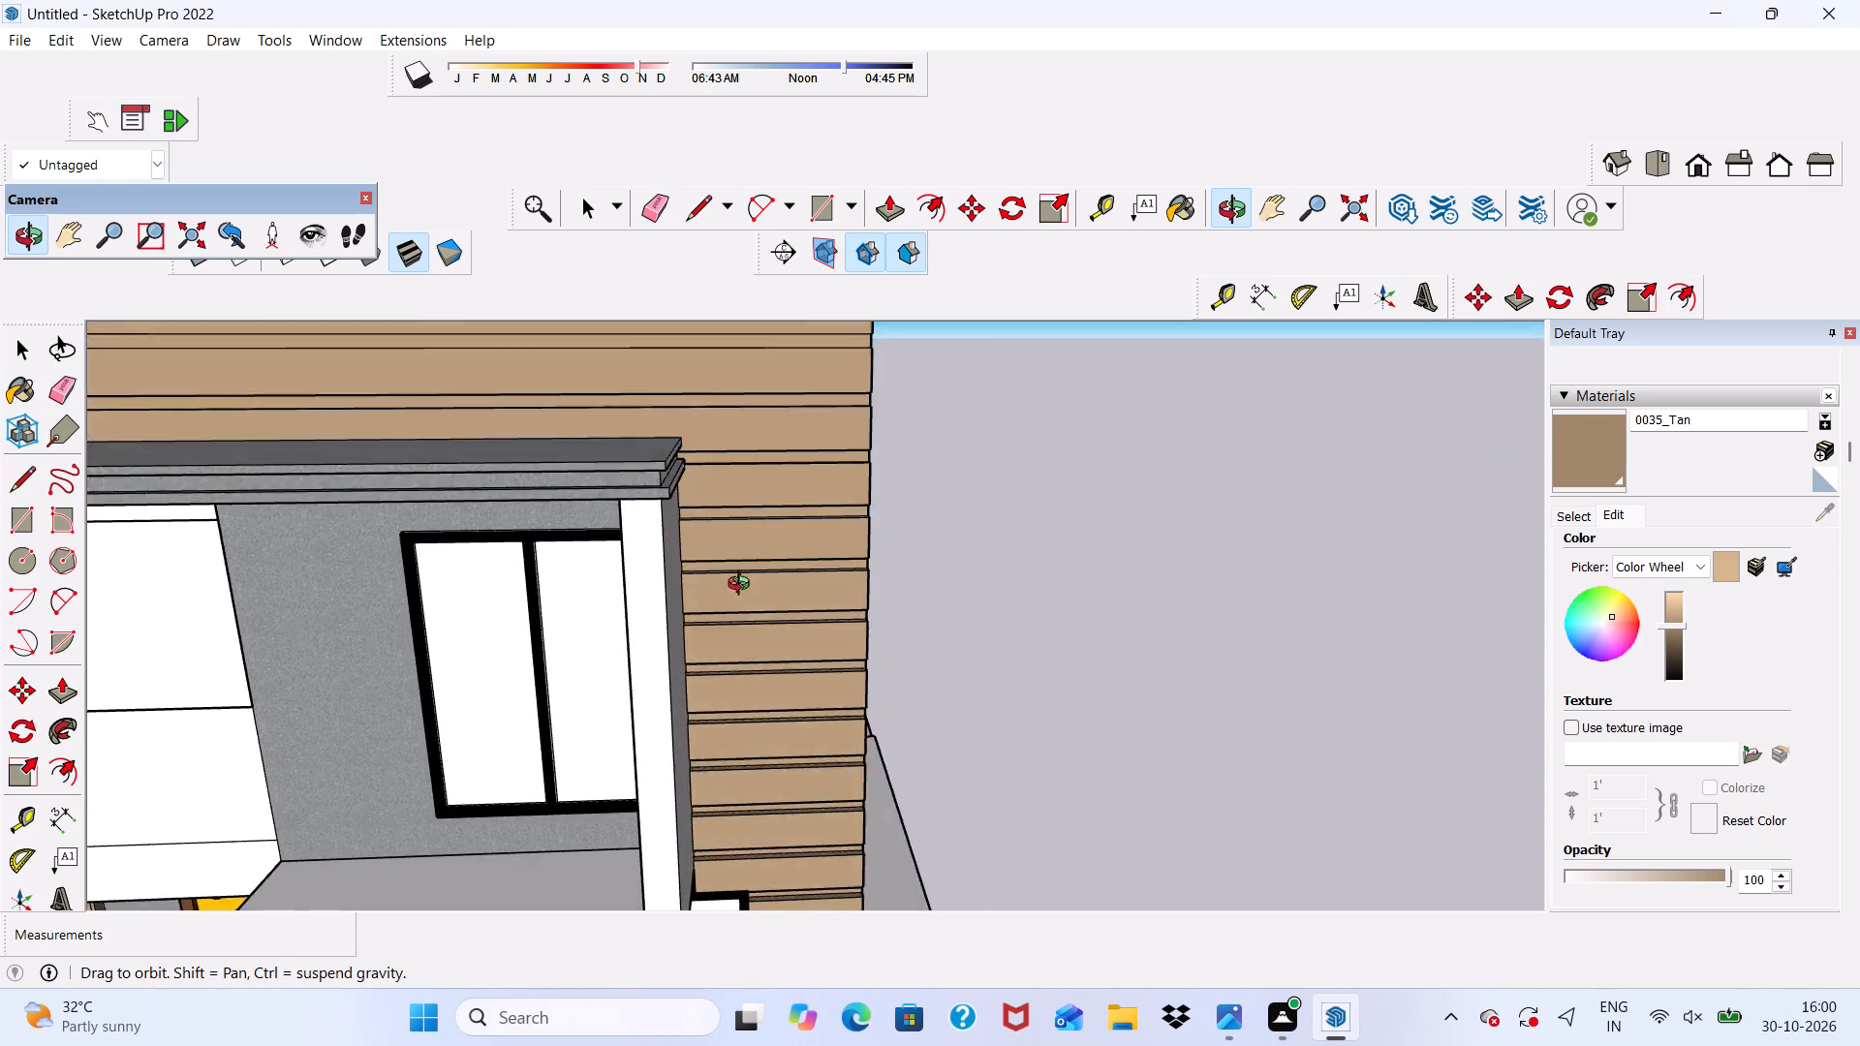
middle_drag(743, 586, 608, 648)
scroll(593, 602, up, 5)
scroll(665, 457, down, 6)
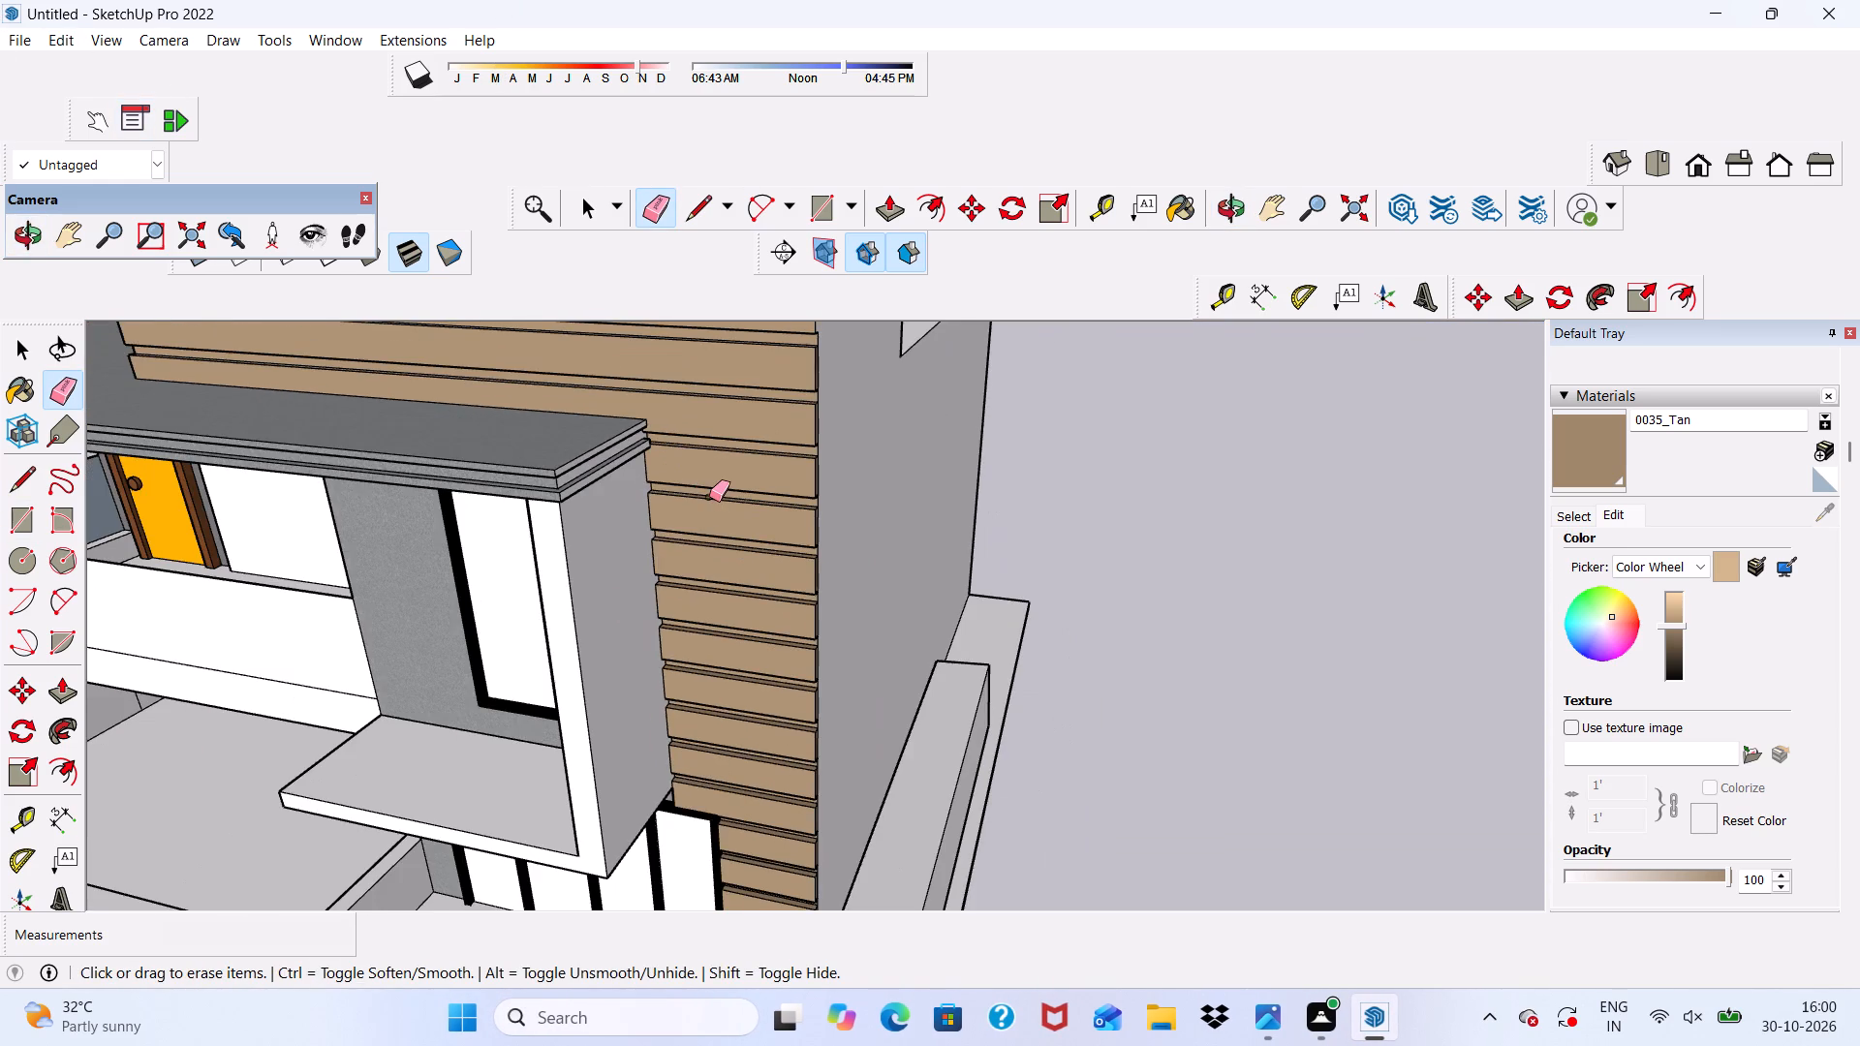
scroll(709, 497, down, 7)
middle_drag(789, 509, 721, 645)
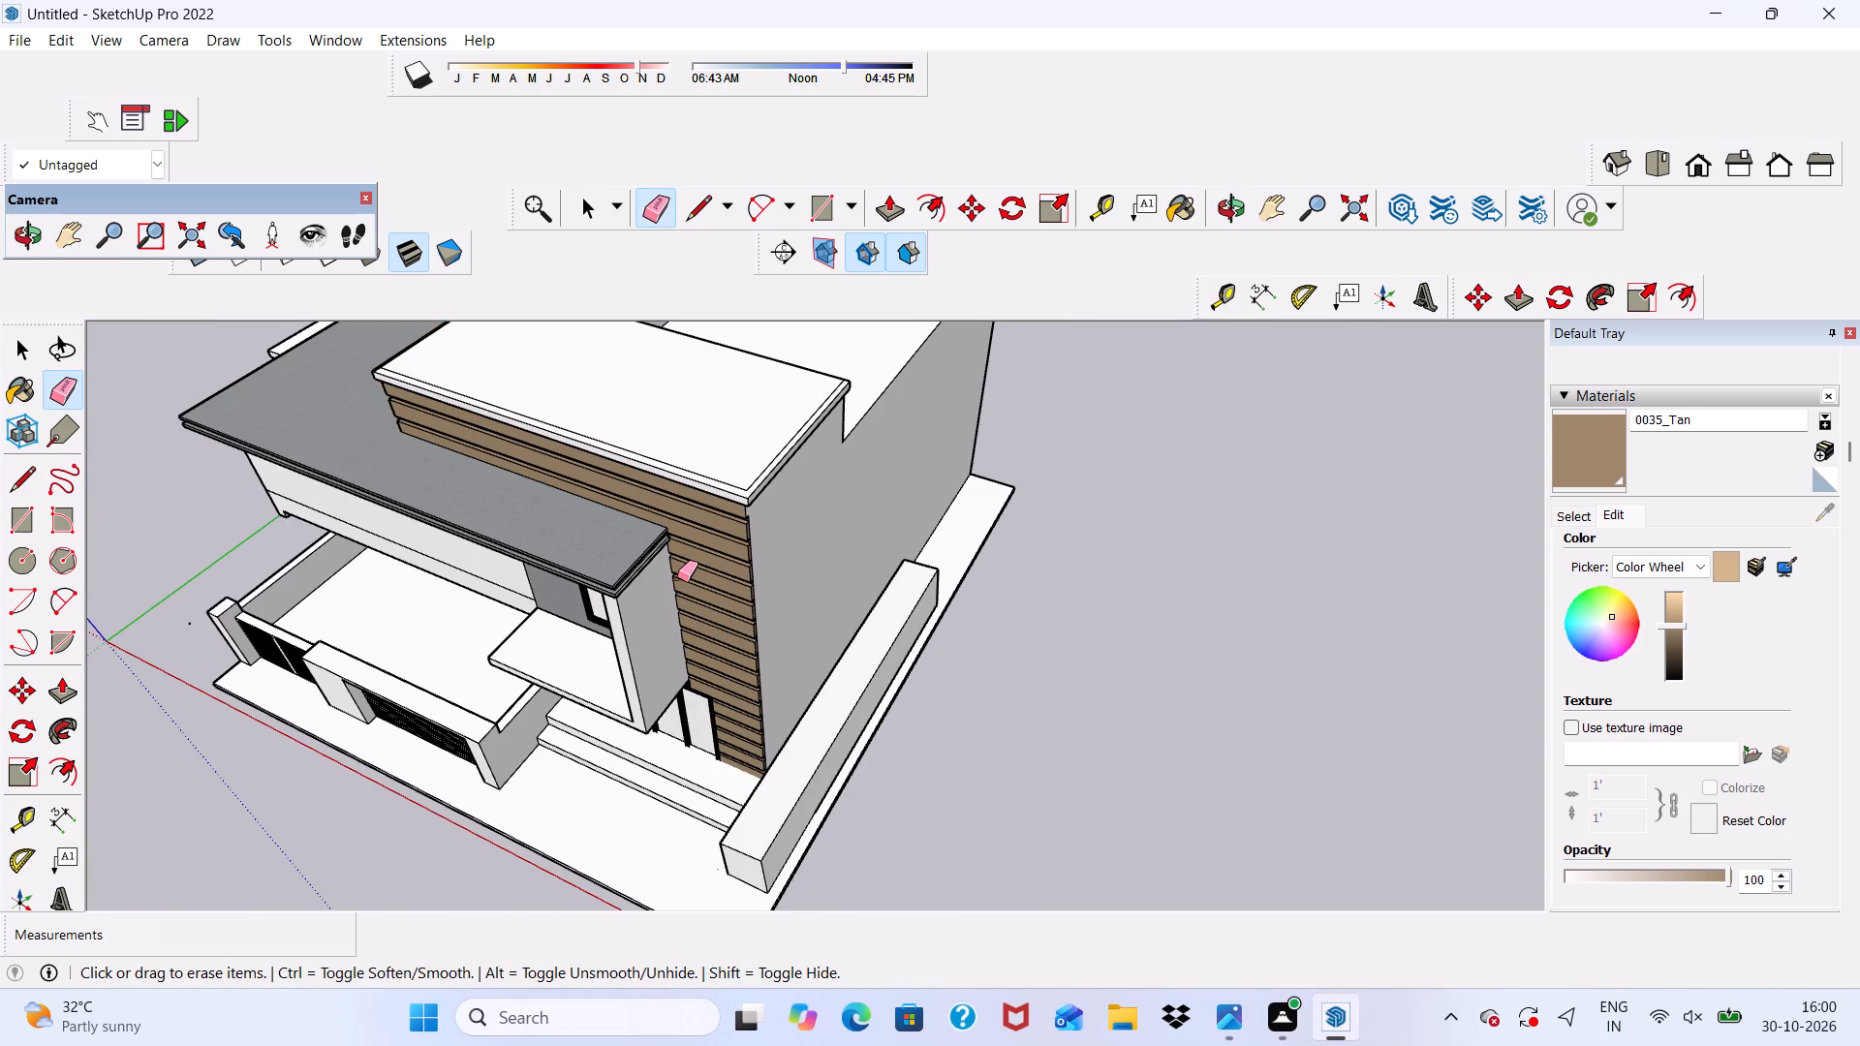
scroll(759, 524, down, 4)
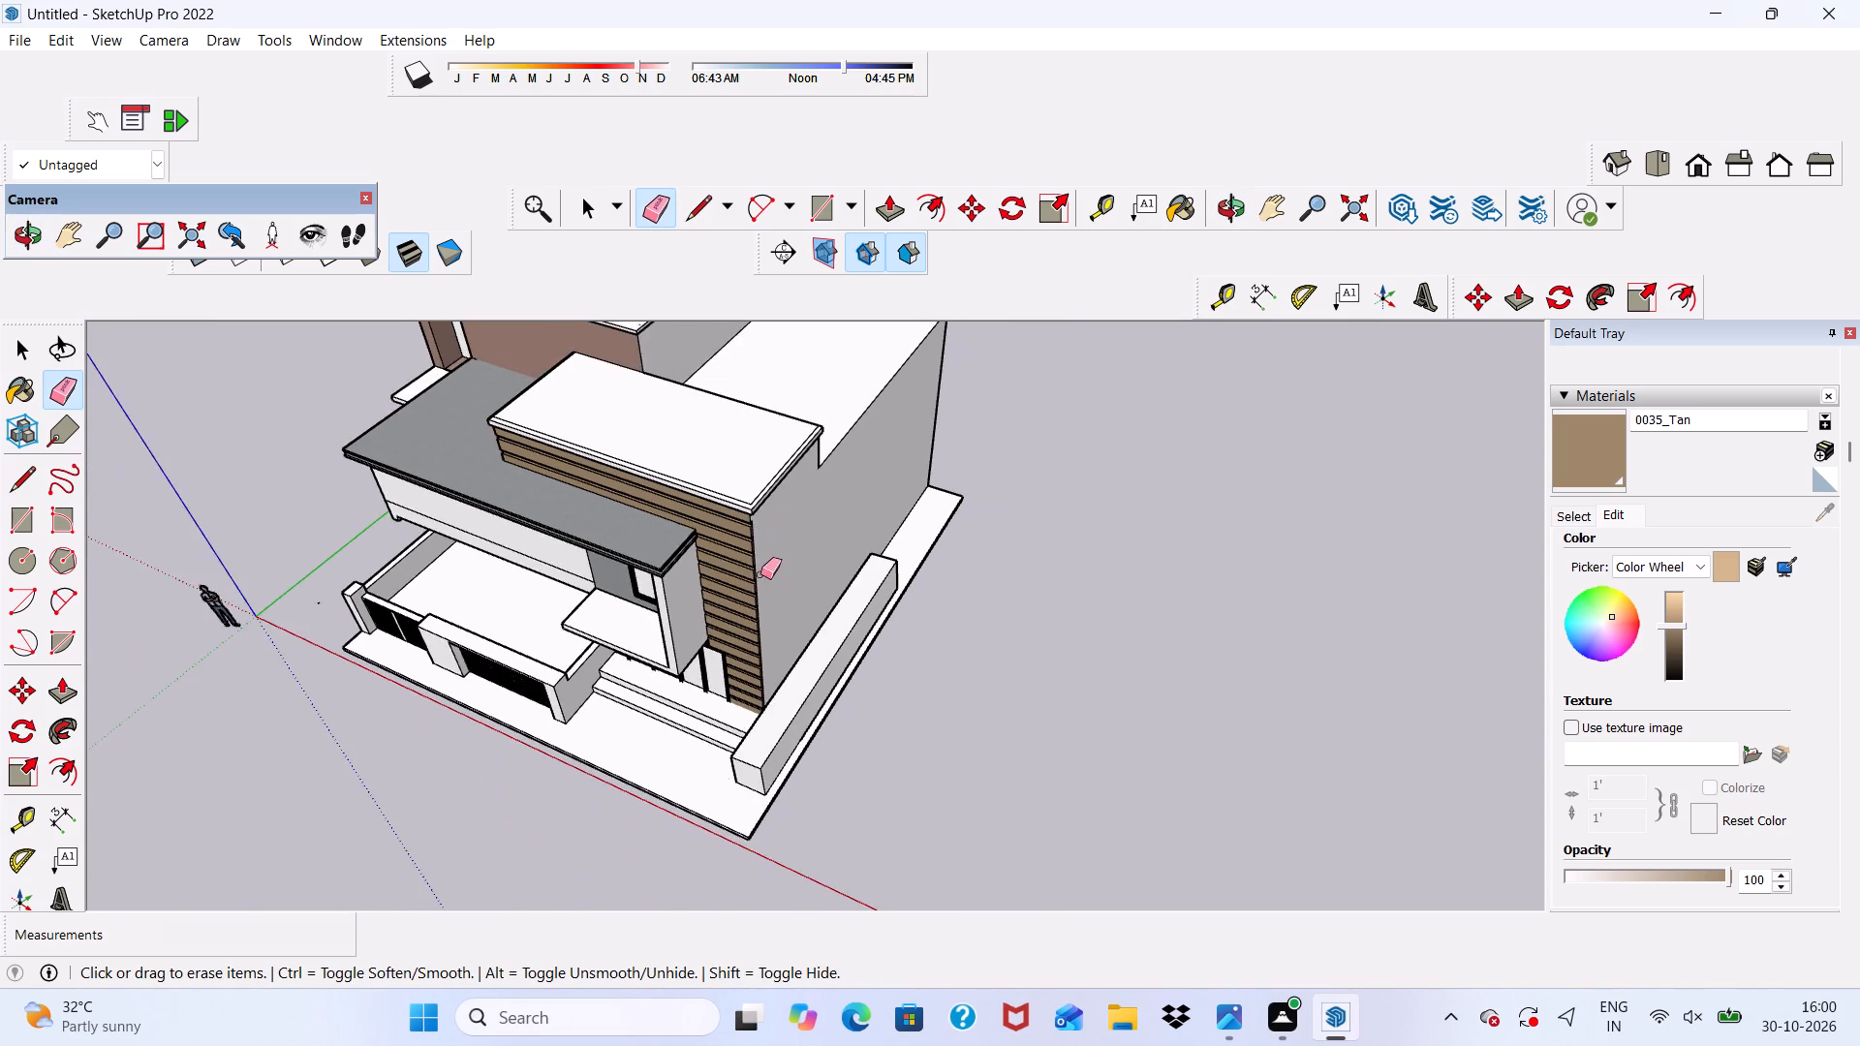
scroll(741, 643, up, 14)
scroll(734, 411, down, 12)
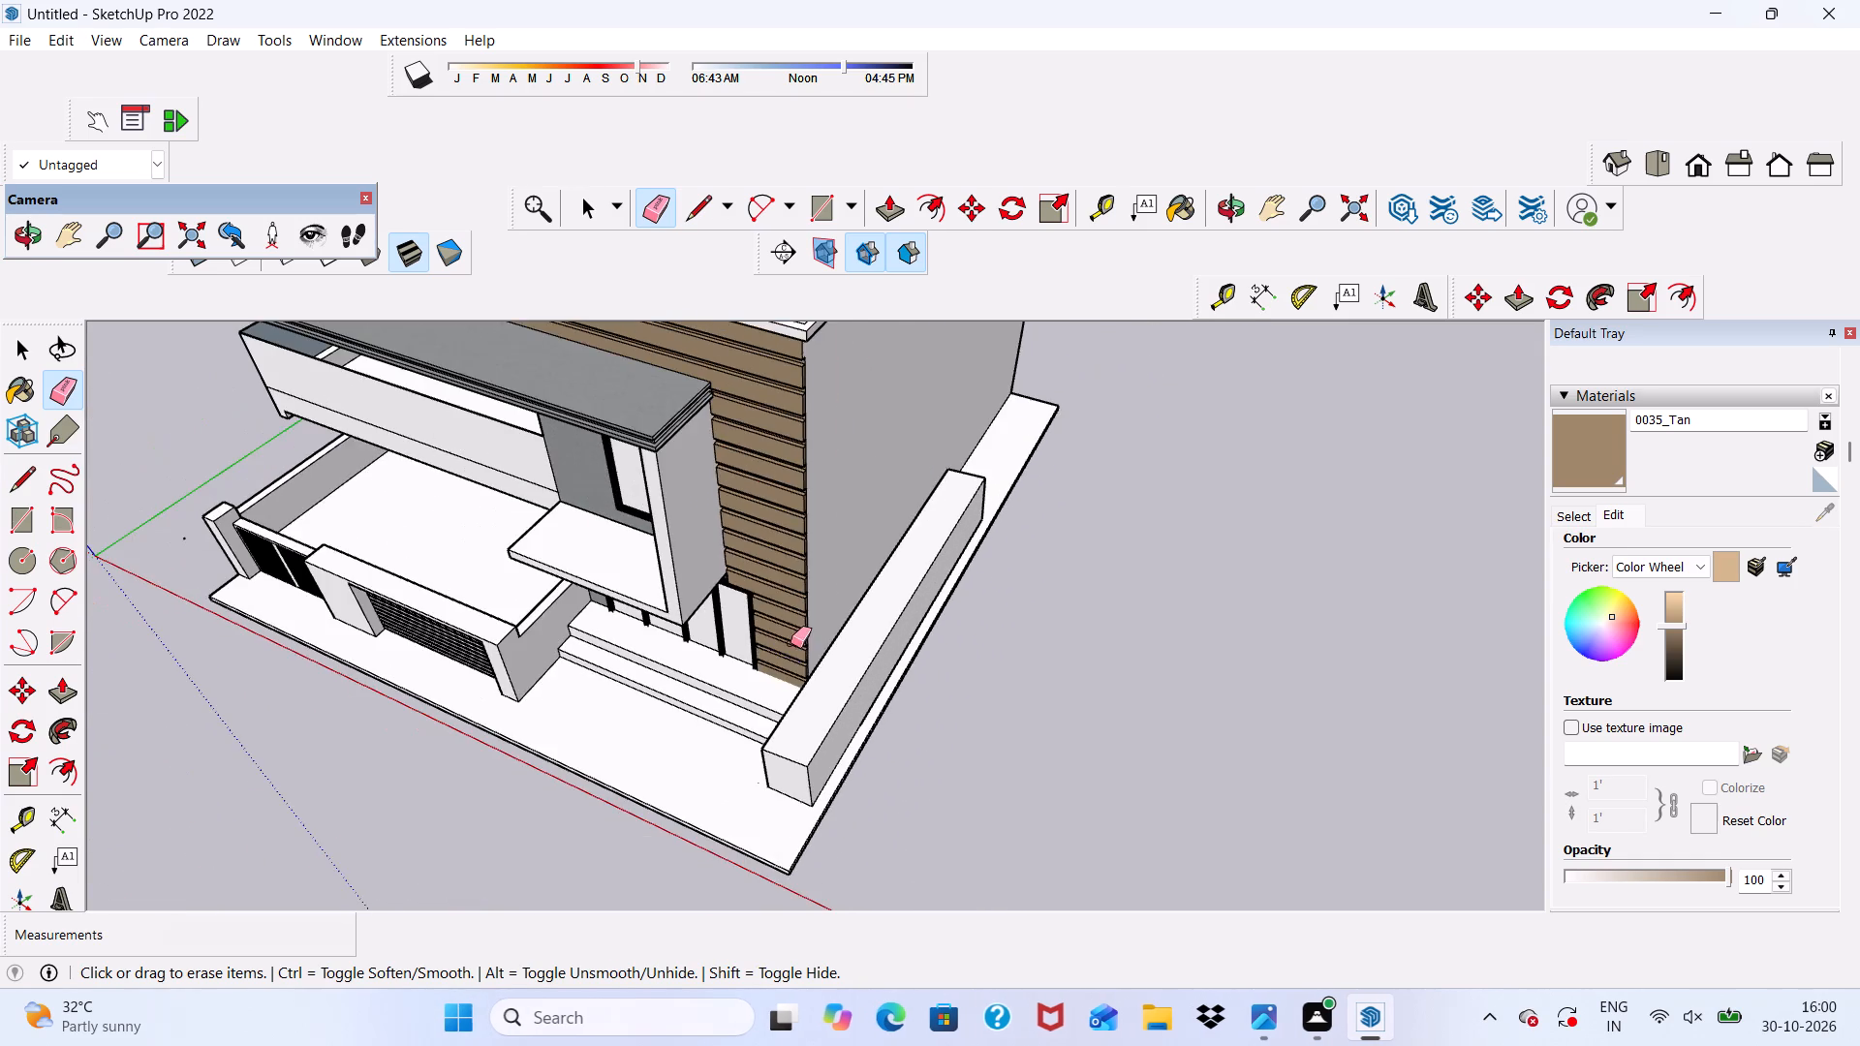
middle_drag(796, 528, 806, 631)
scroll(772, 498, up, 10)
middle_drag(780, 623, 790, 364)
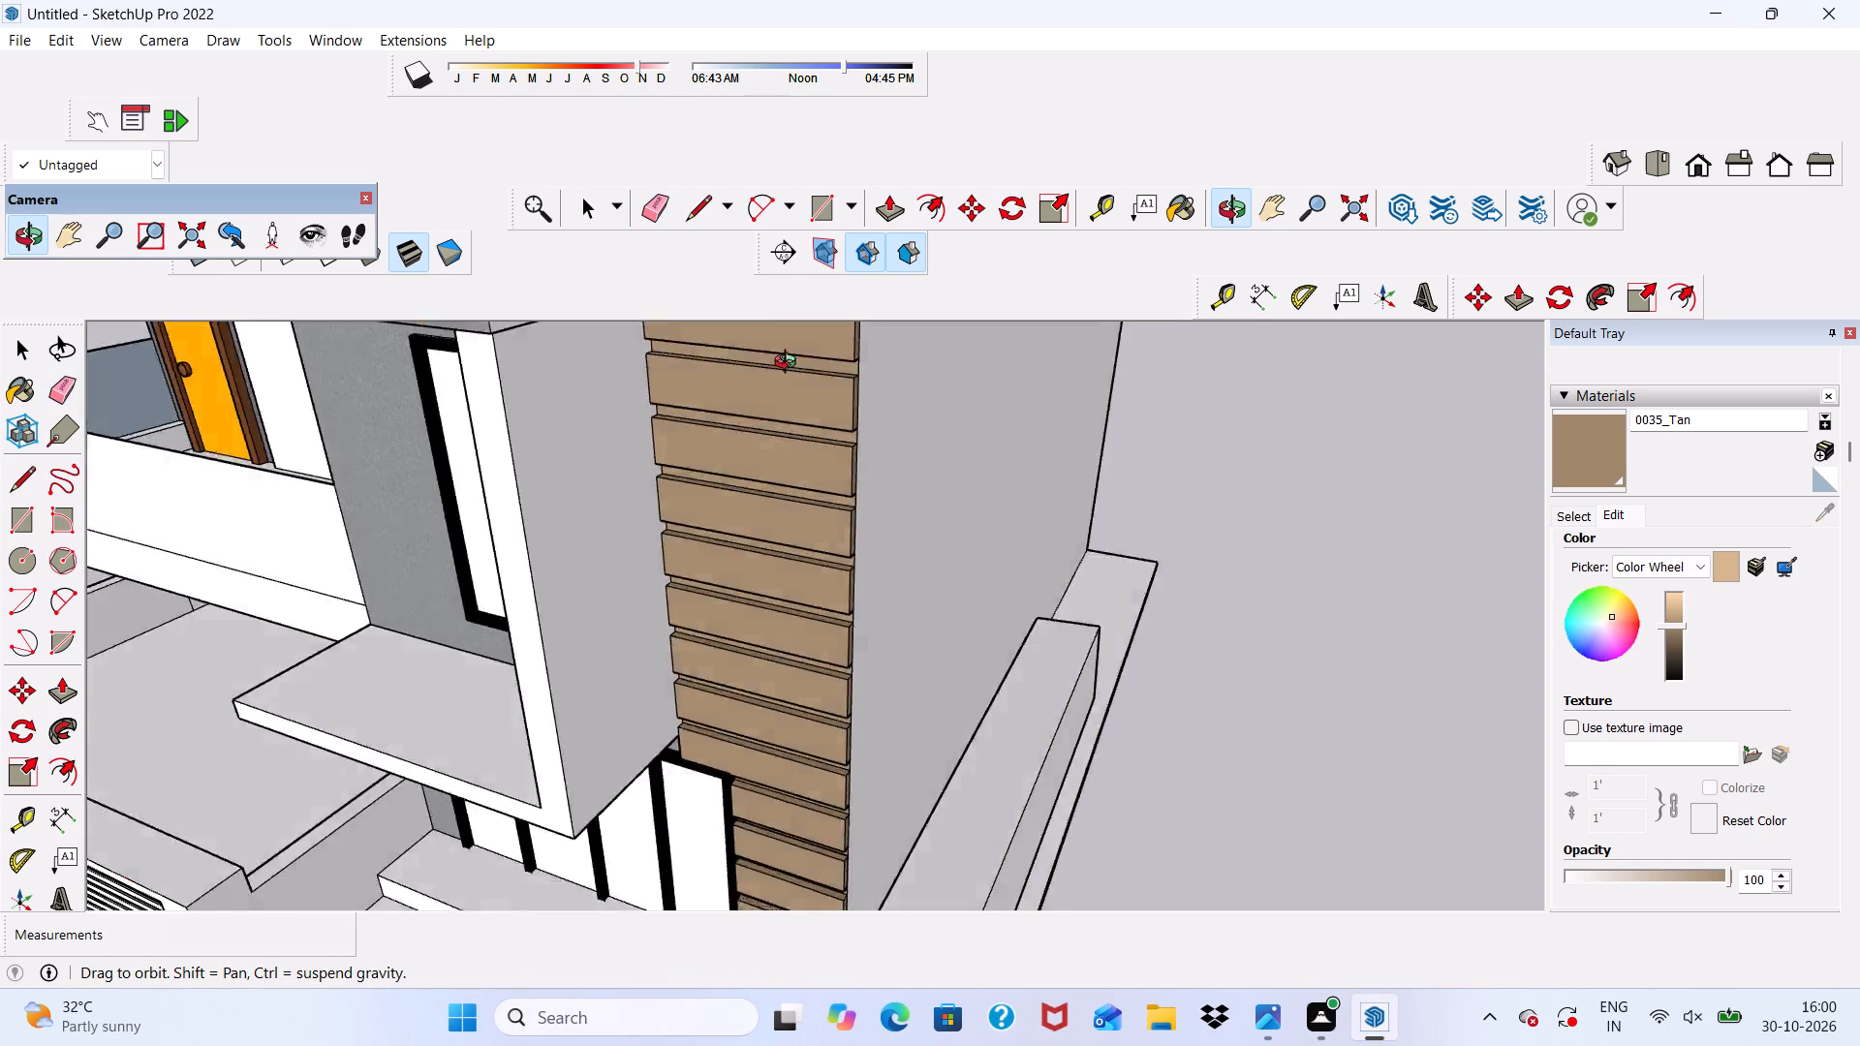
middle_drag(790, 364, 673, 346)
scroll(754, 233, up, 1)
scroll(766, 242, down, 11)
middle_drag(745, 732, 1098, 539)
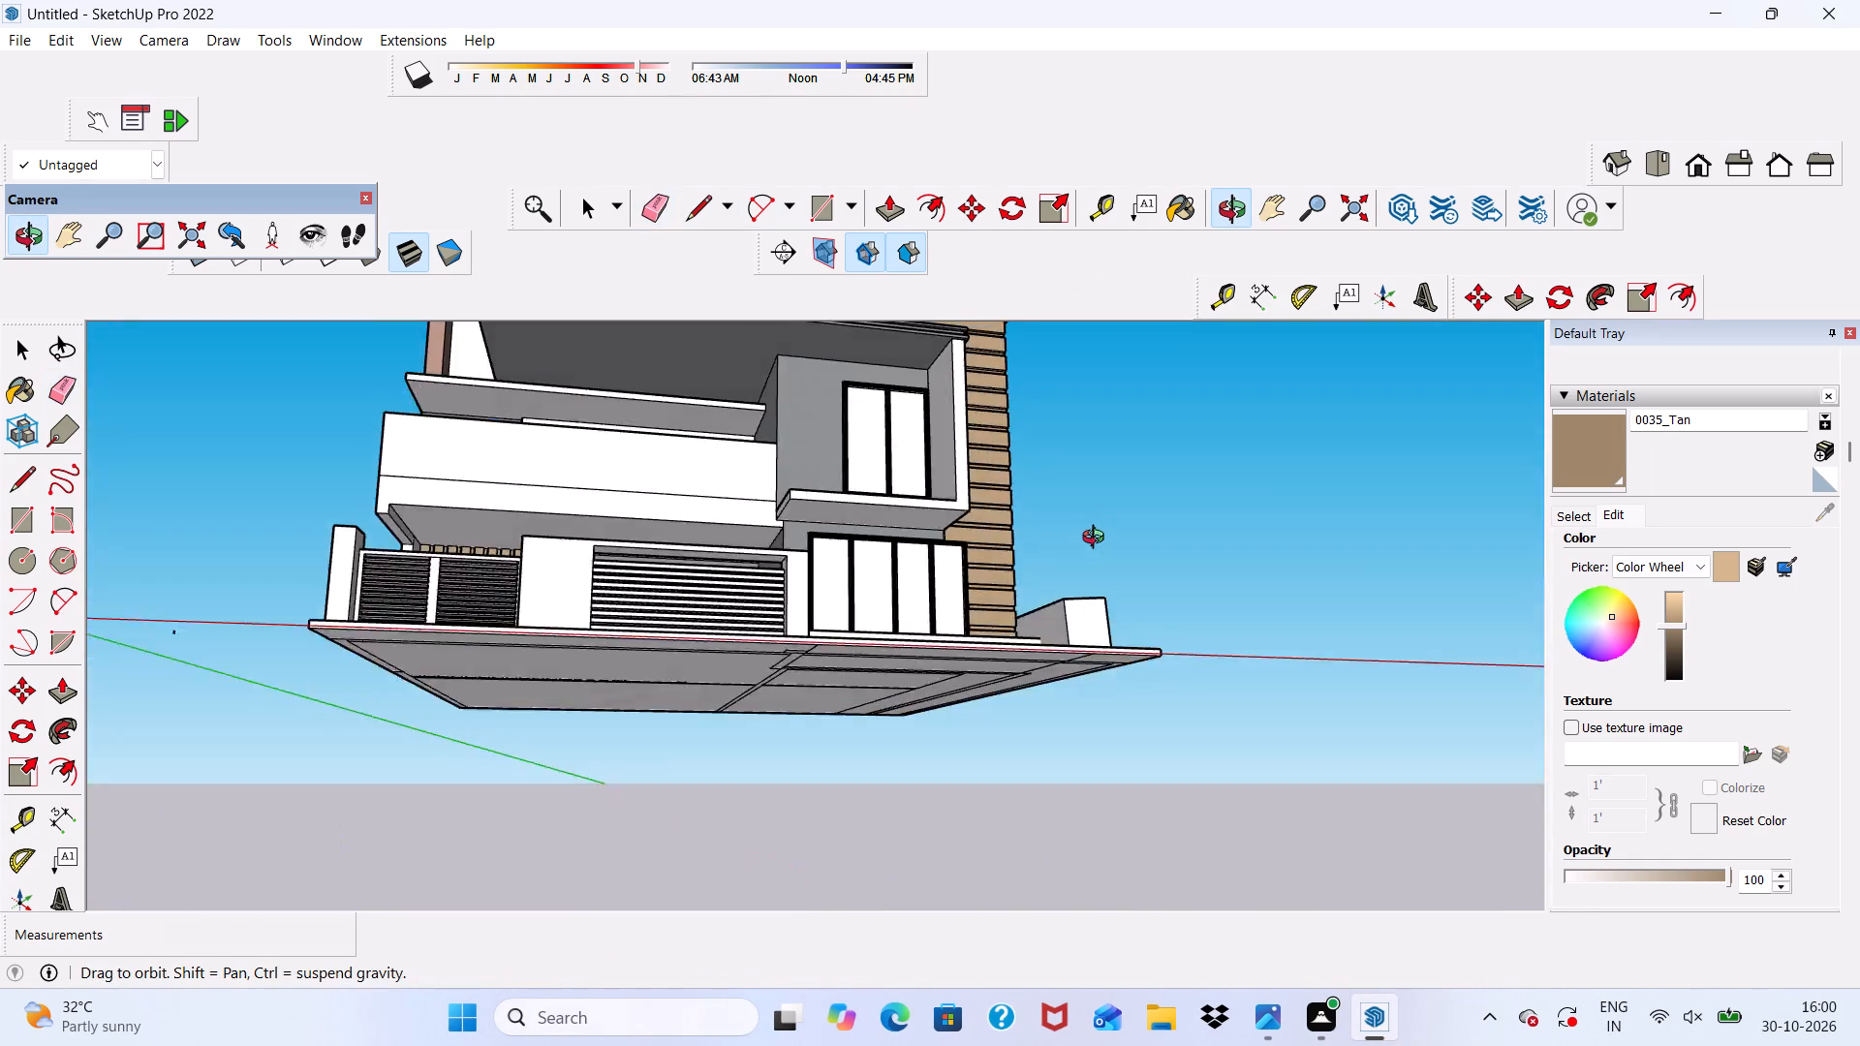
middle_drag(1098, 539, 1080, 754)
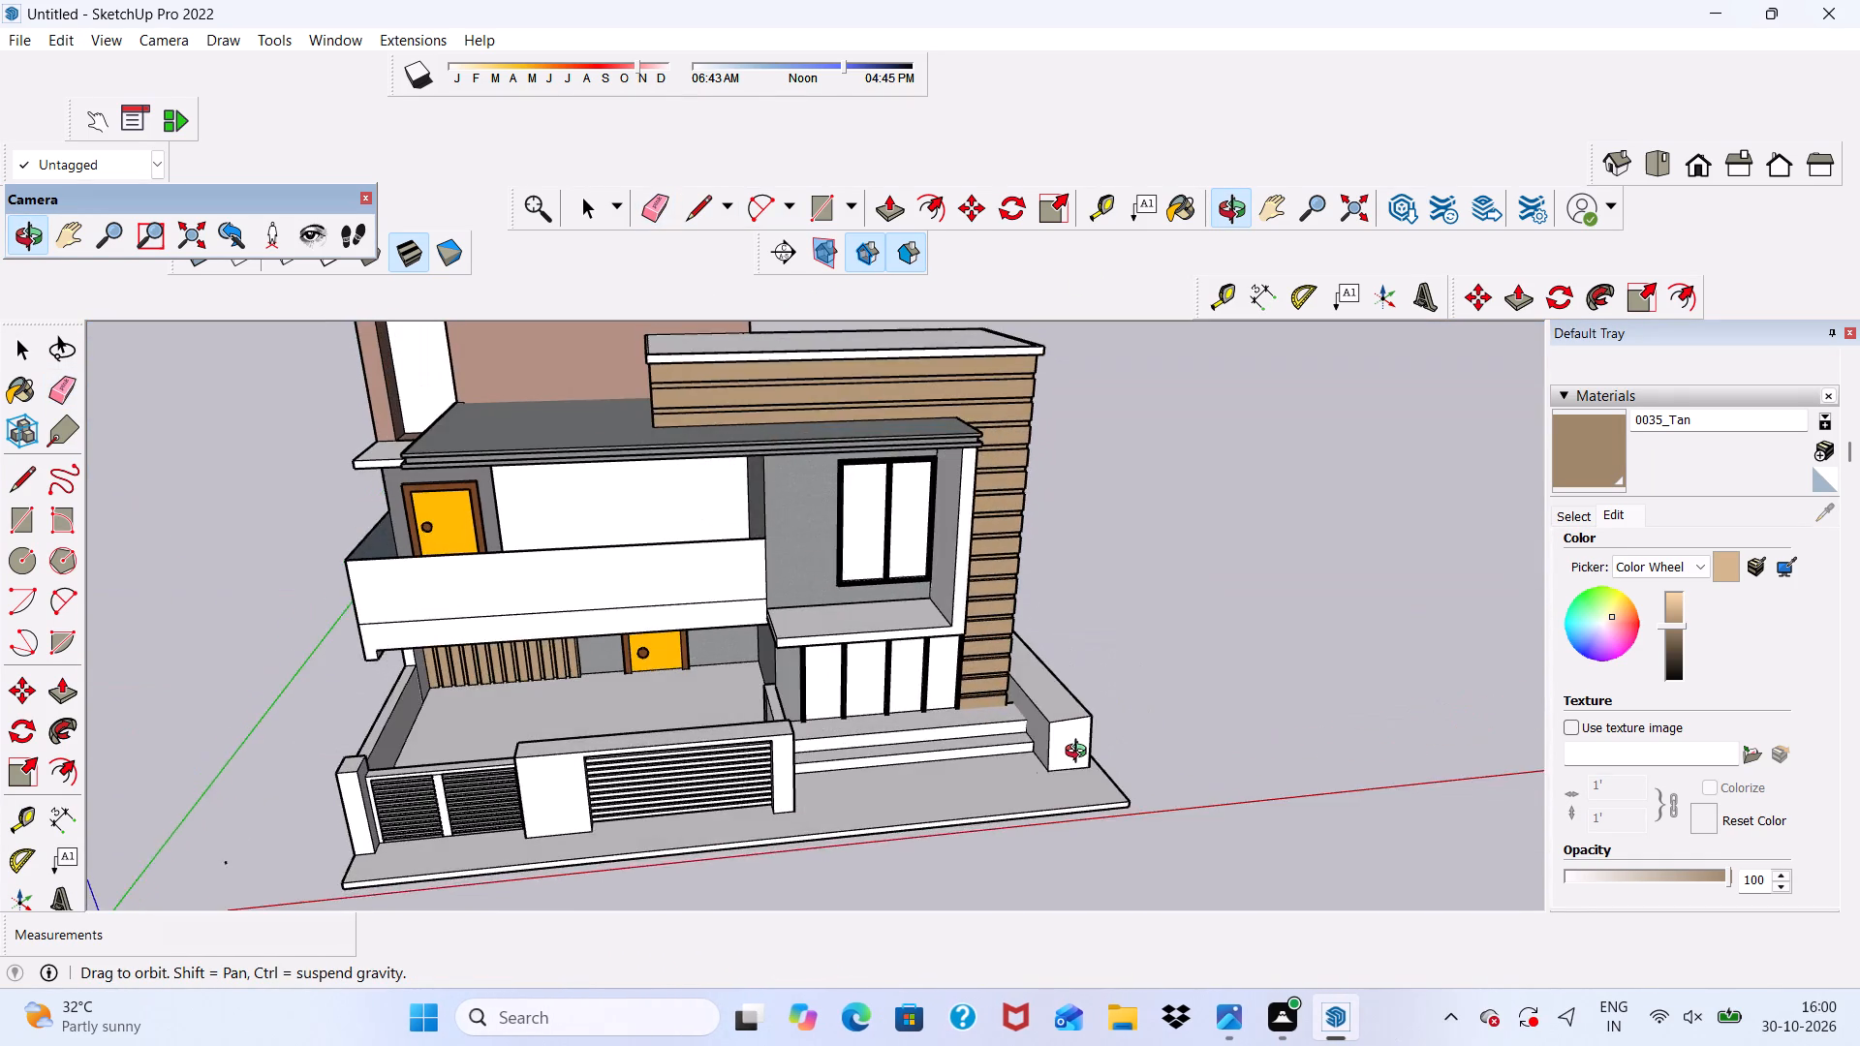
Examine the whole front facade from eye level and from farther away for areas still without material.
middle_drag(1080, 754, 1010, 614)
scroll(1031, 552, up, 2)
scroll(1055, 507, down, 6)
scroll(920, 661, up, 5)
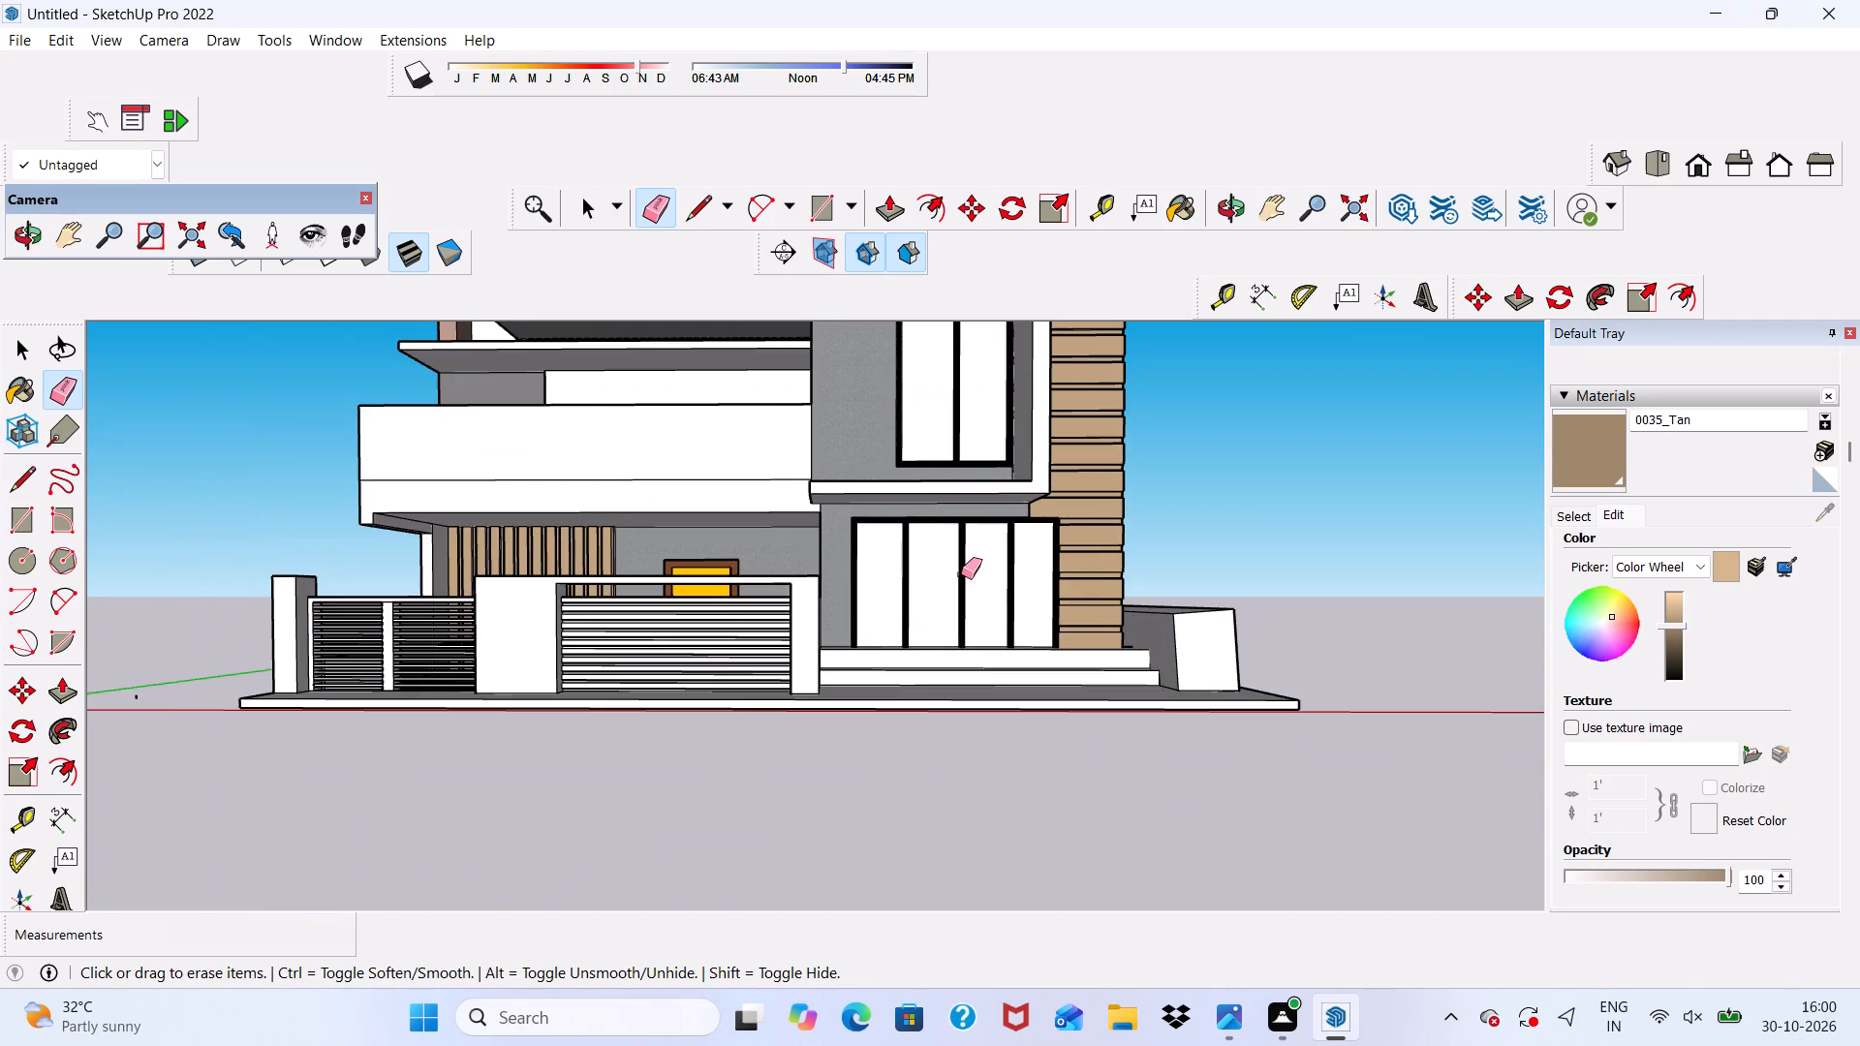
scroll(961, 578, down, 1)
scroll(1072, 553, down, 5)
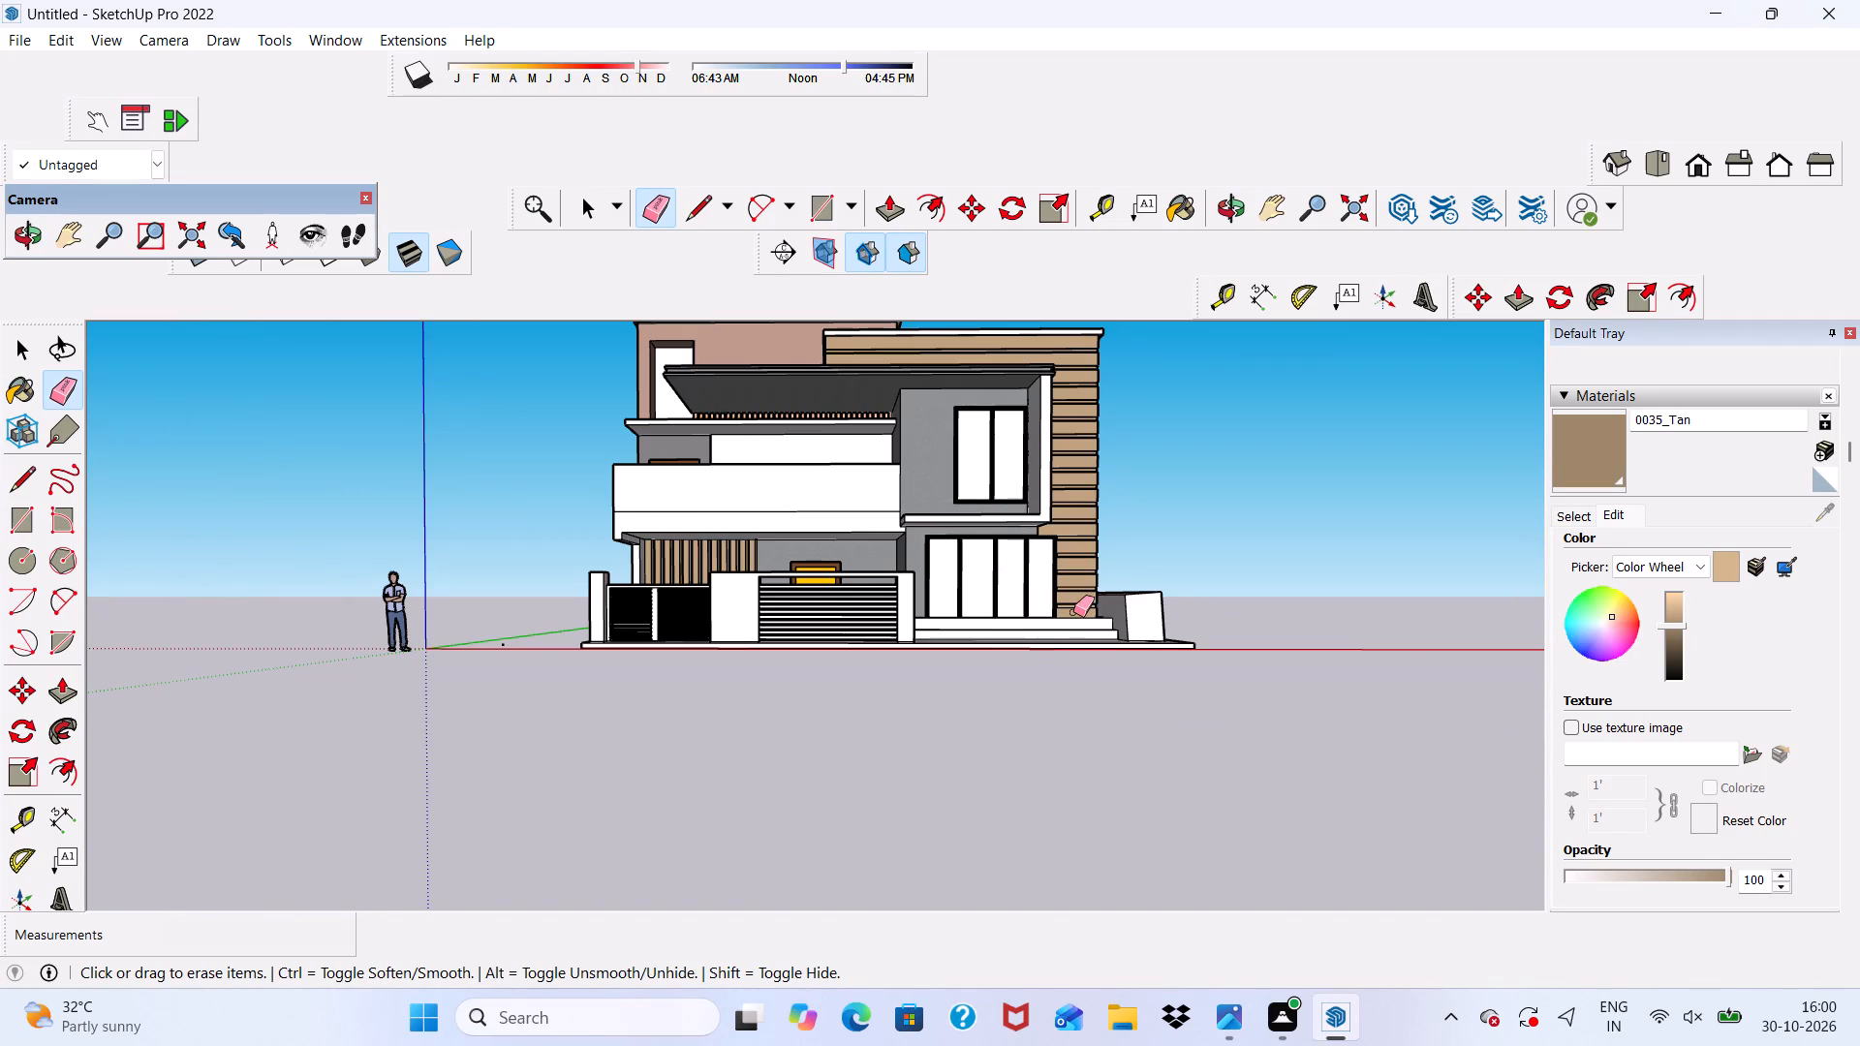
scroll(1073, 612, down, 6)
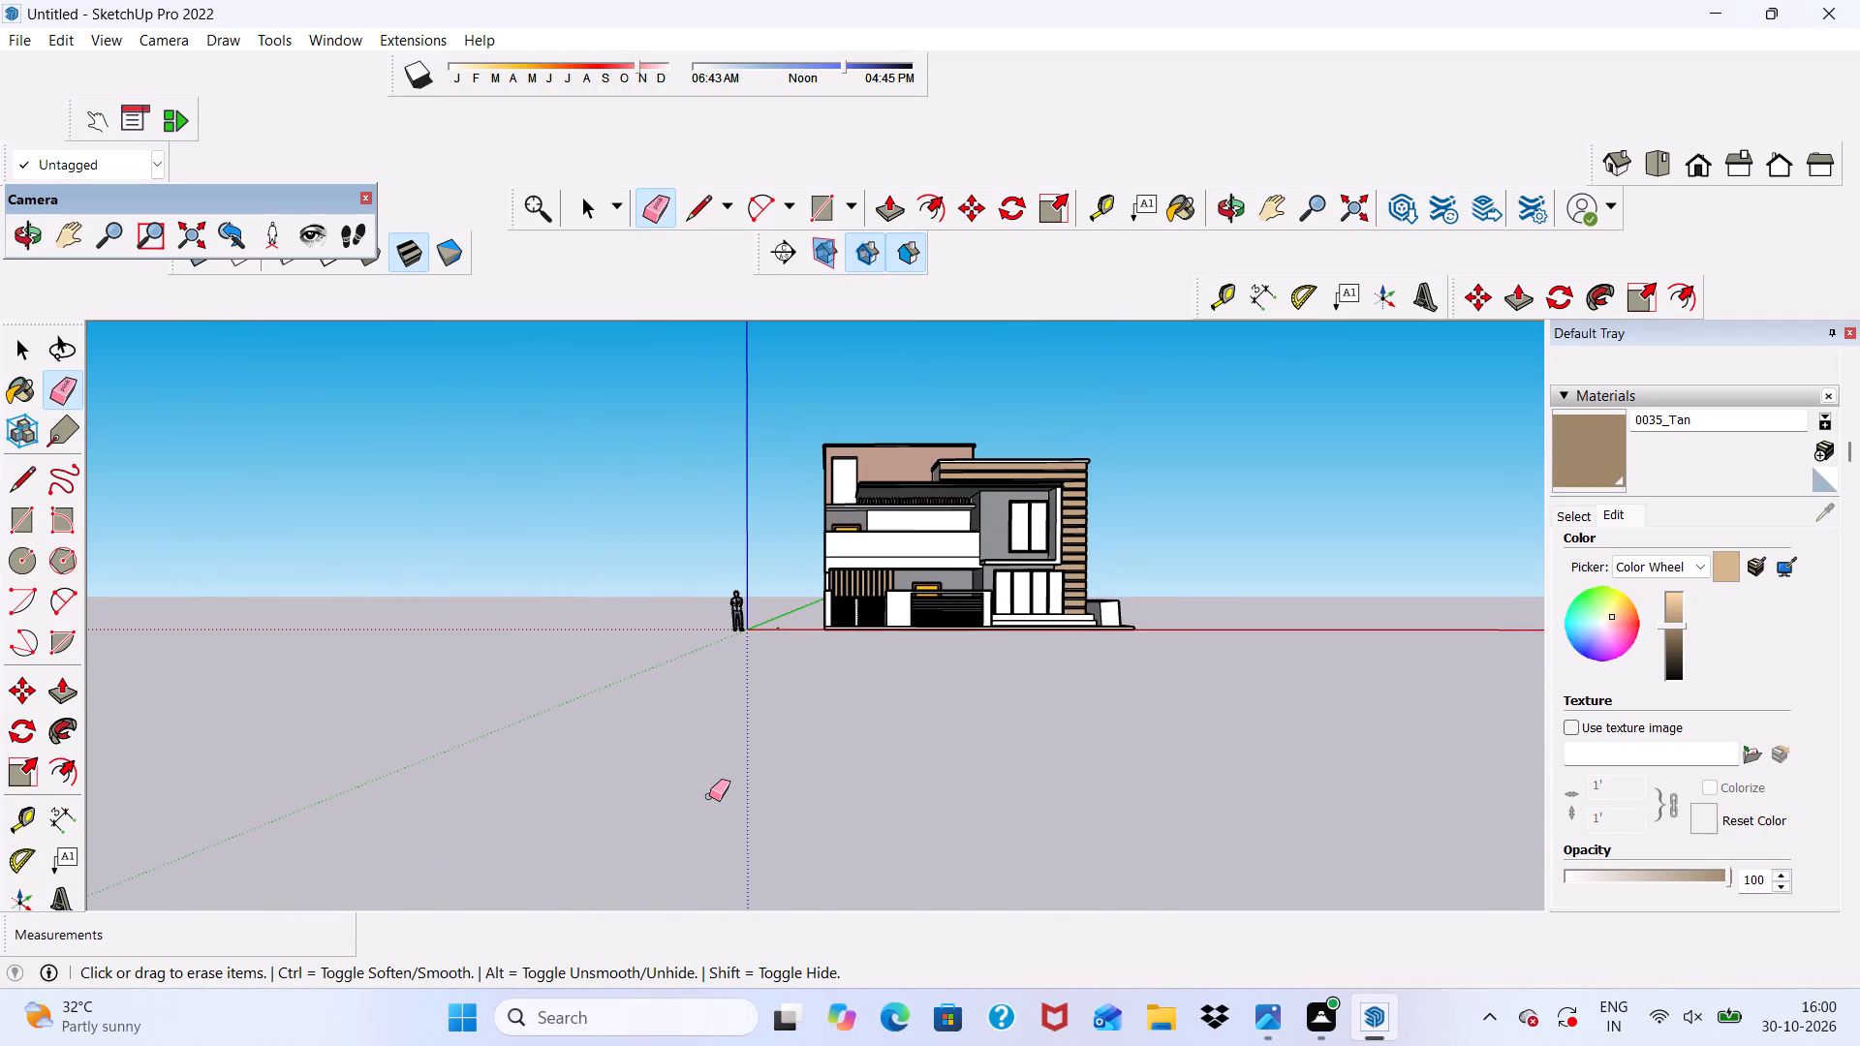
scroll(485, 455, up, 6)
scroll(1139, 435, up, 4)
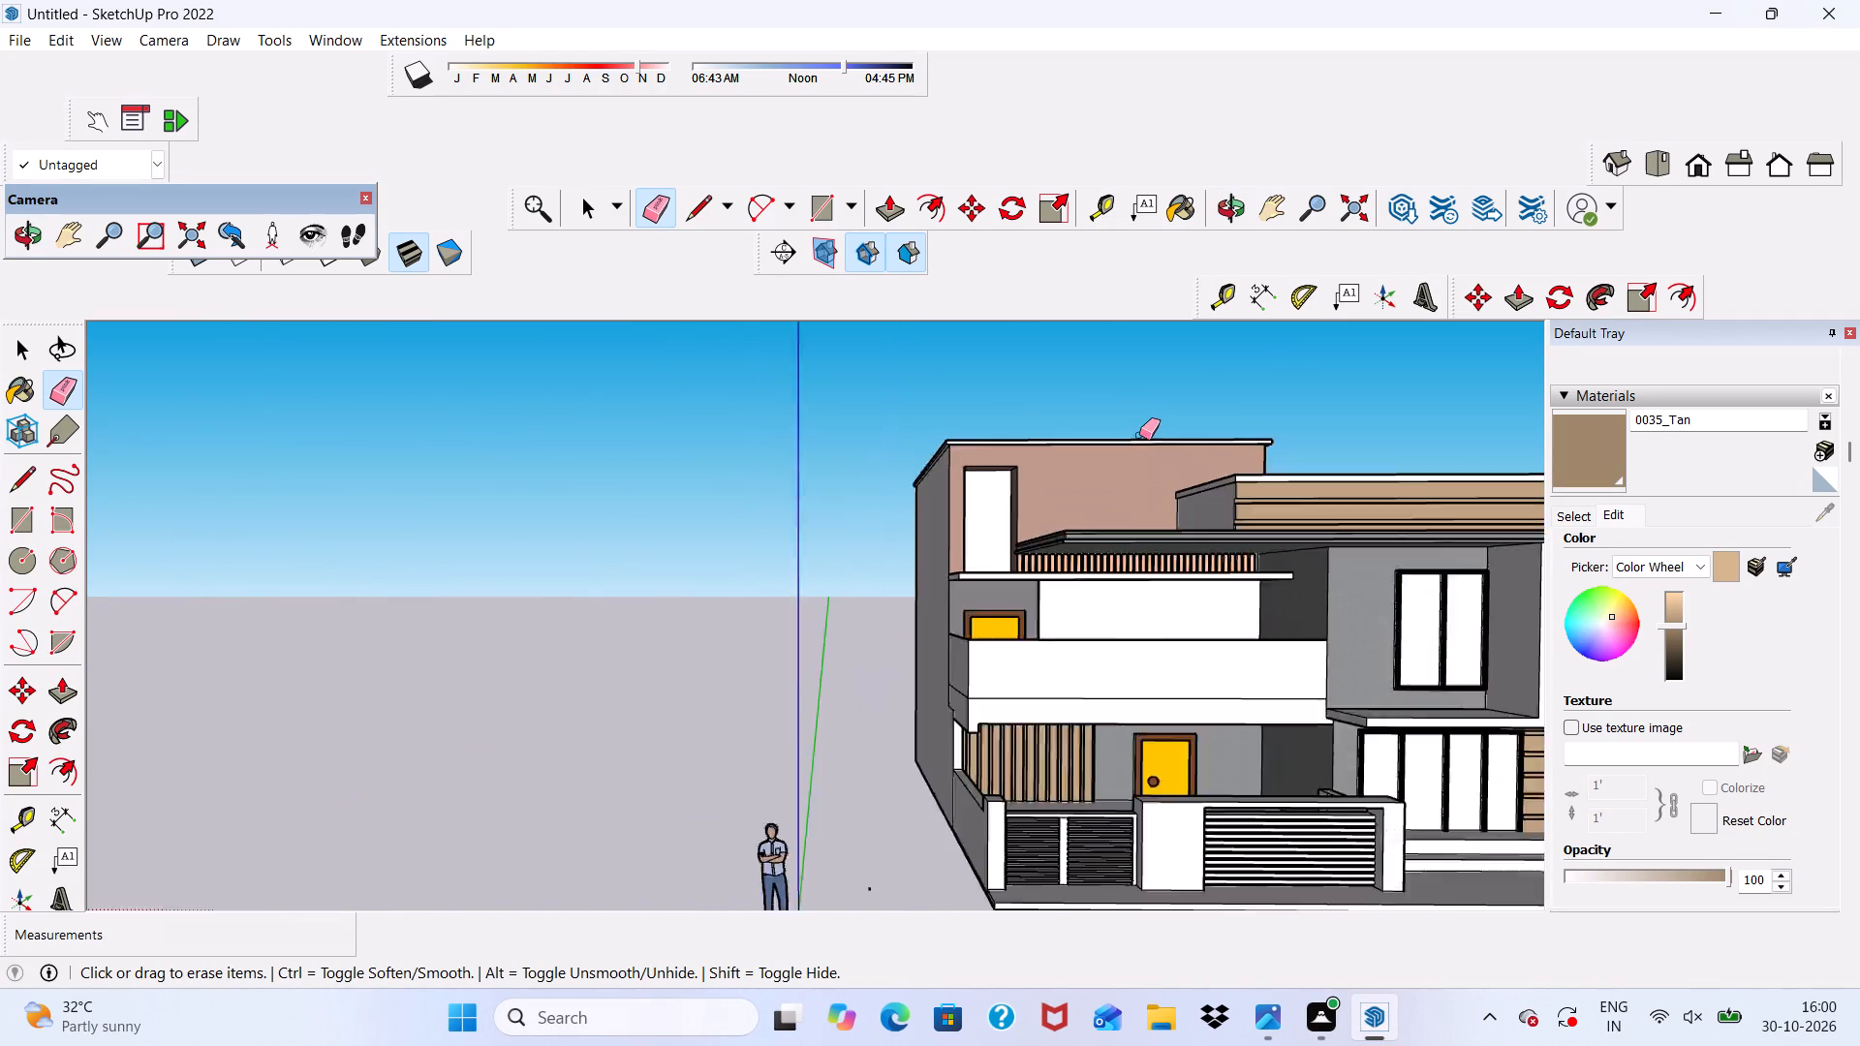
scroll(1139, 435, up, 2)
scroll(1065, 440, down, 6)
middle_drag(1035, 627, 1090, 676)
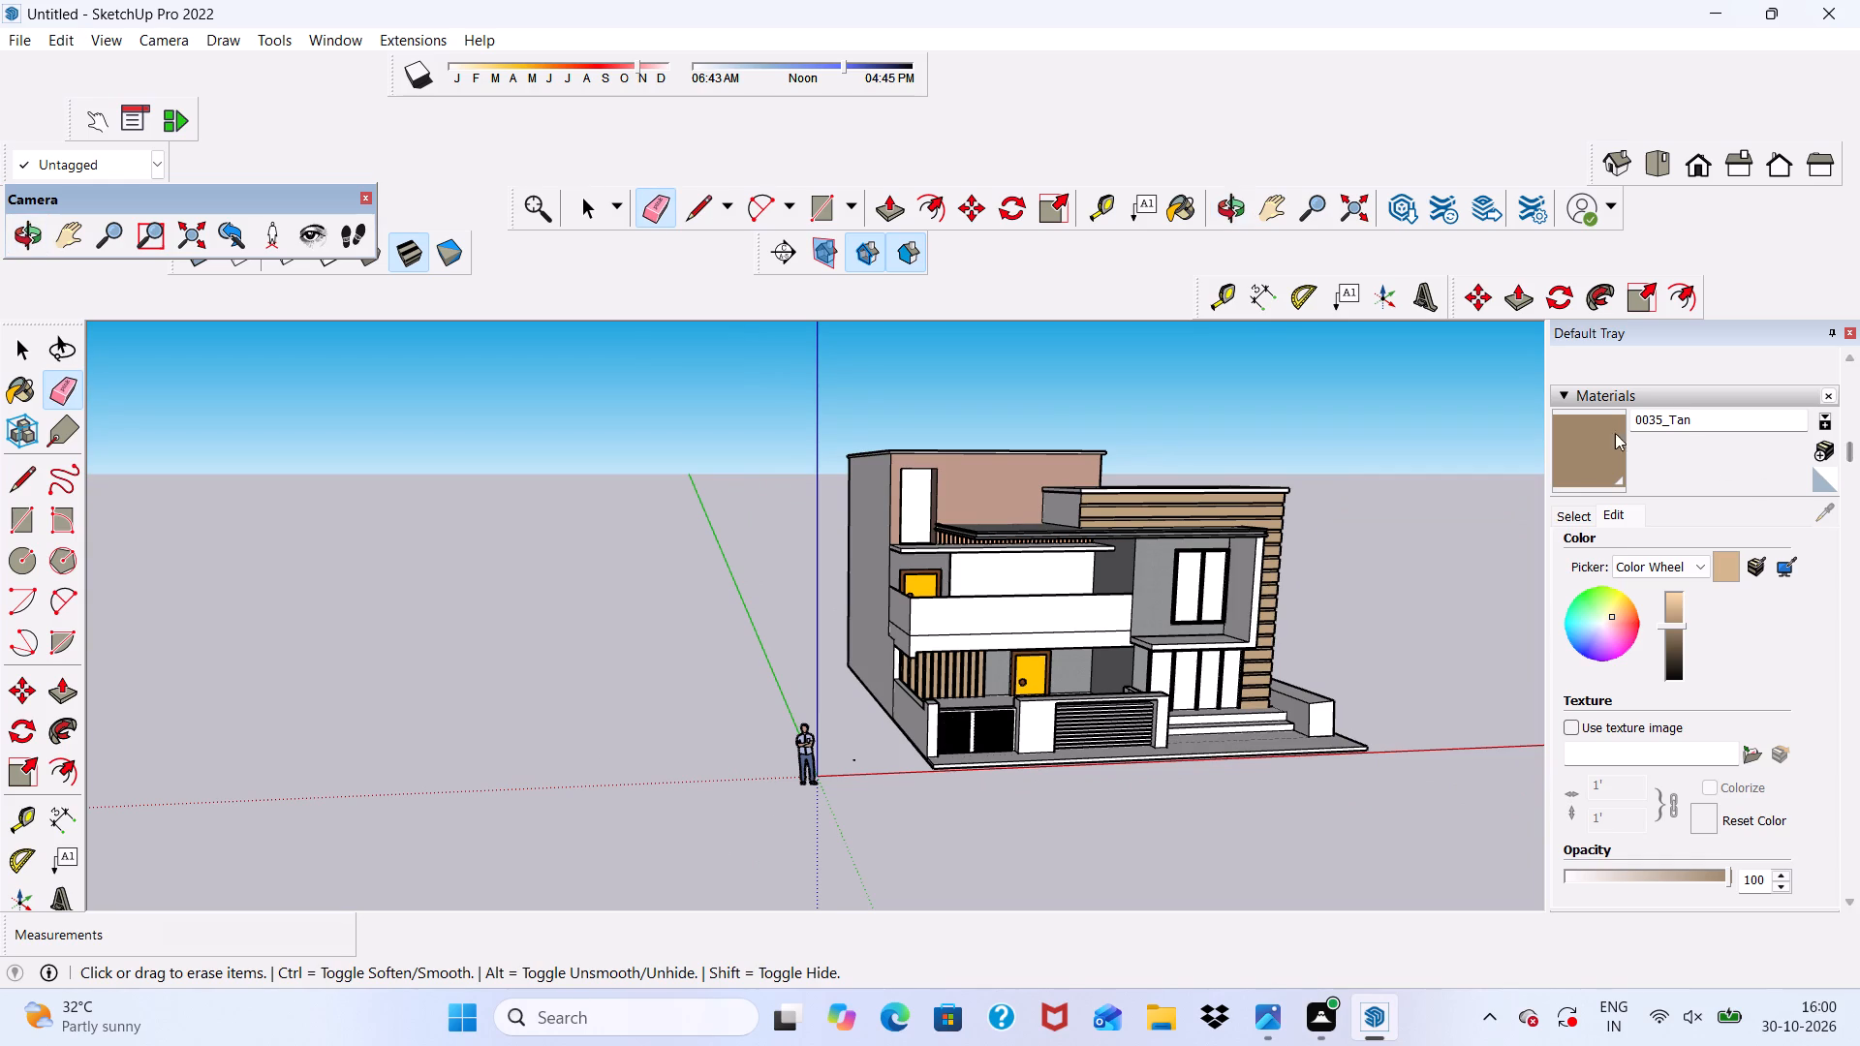
Paint the top, front edge and underside of the projecting ledge below the first-floor window with the in-model material Niraj_Hair_Dark.
click(1561, 507)
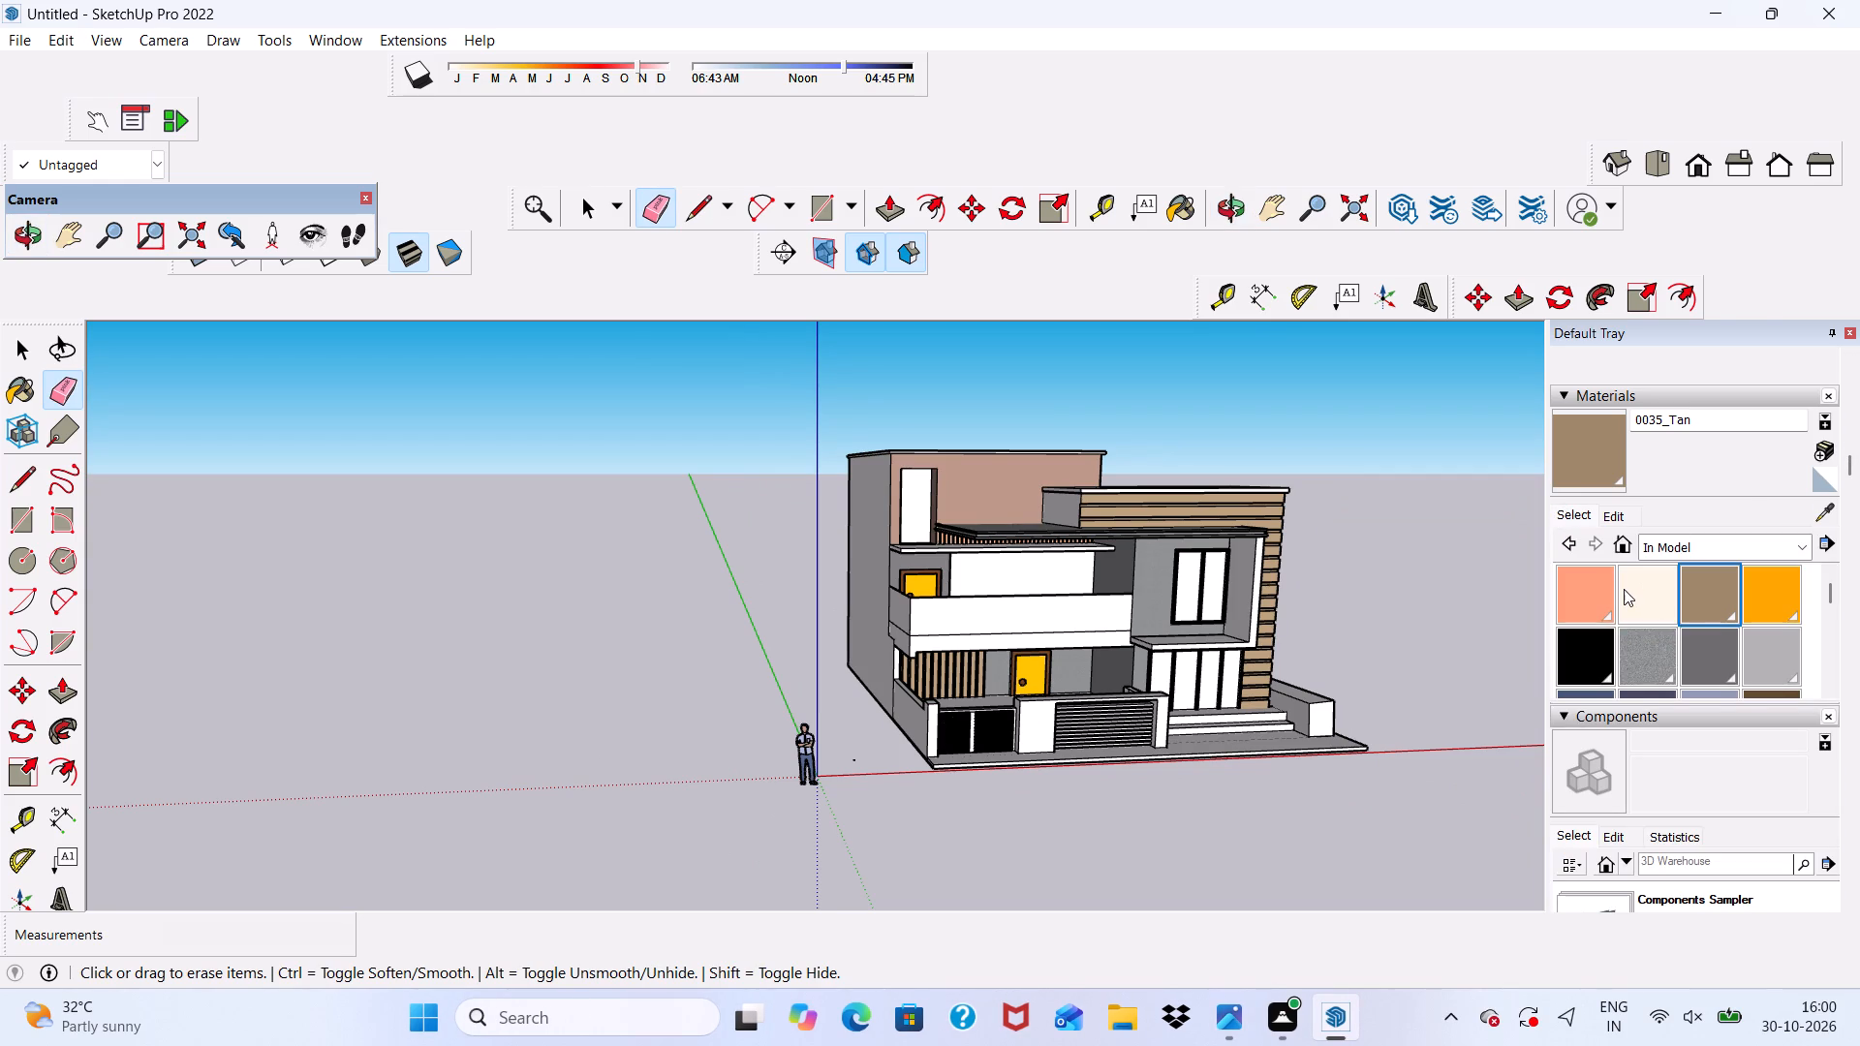
scroll(1624, 589, down, 2)
scroll(1659, 626, up, 5)
scroll(1734, 784, down, 1)
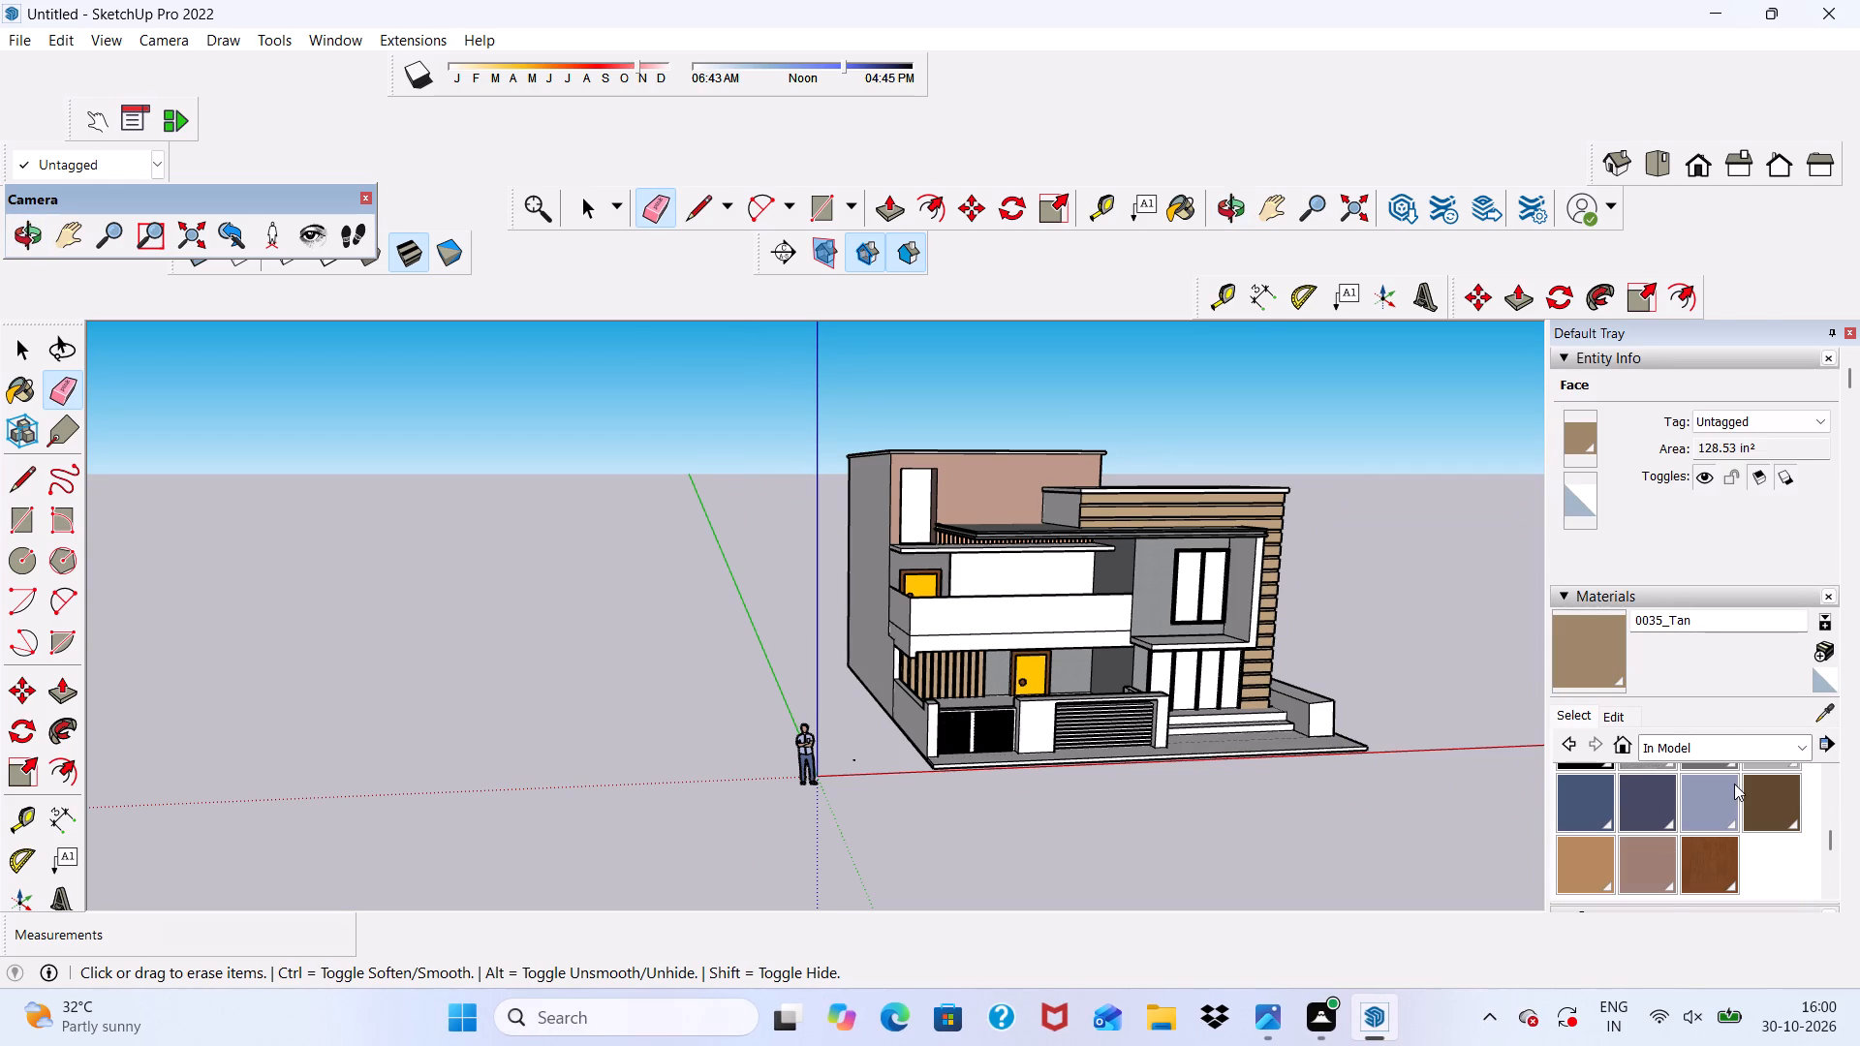
scroll(1675, 842, down, 1)
scroll(1630, 821, up, 1)
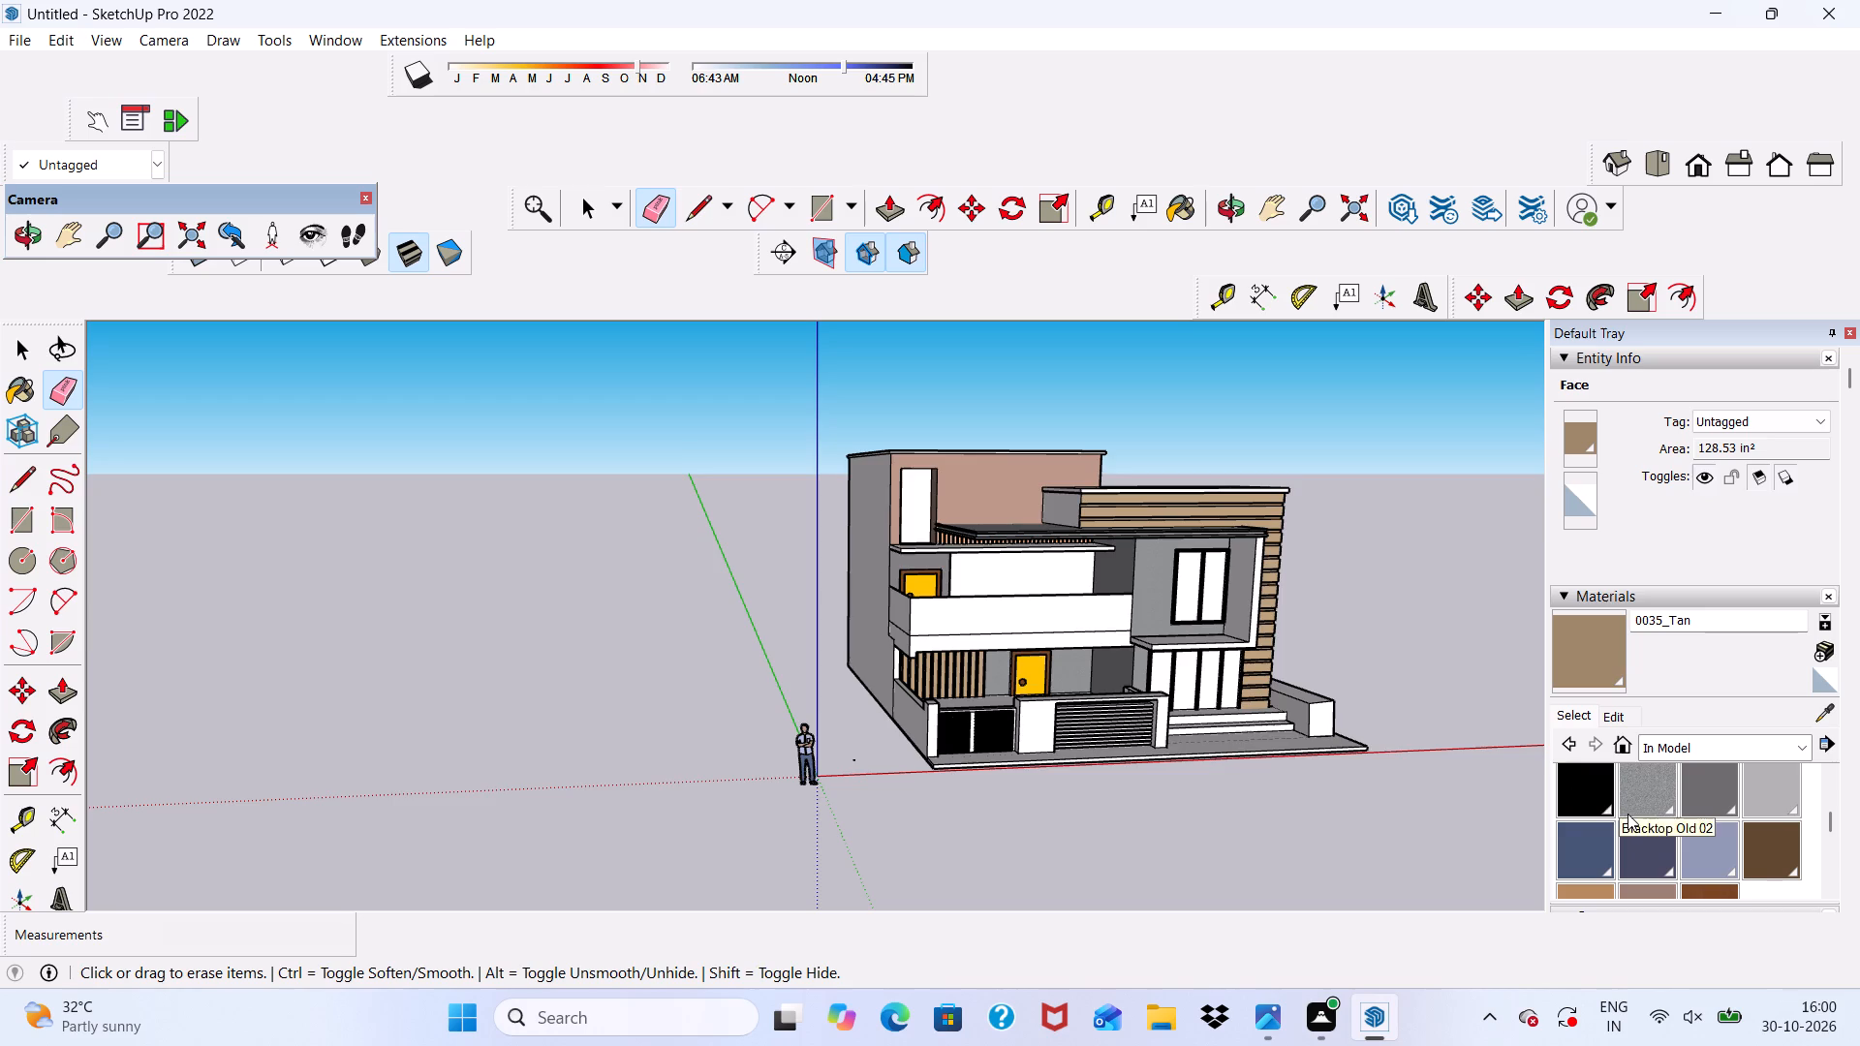
scroll(1233, 765, up, 4)
scroll(1144, 708, up, 5)
scroll(984, 632, down, 4)
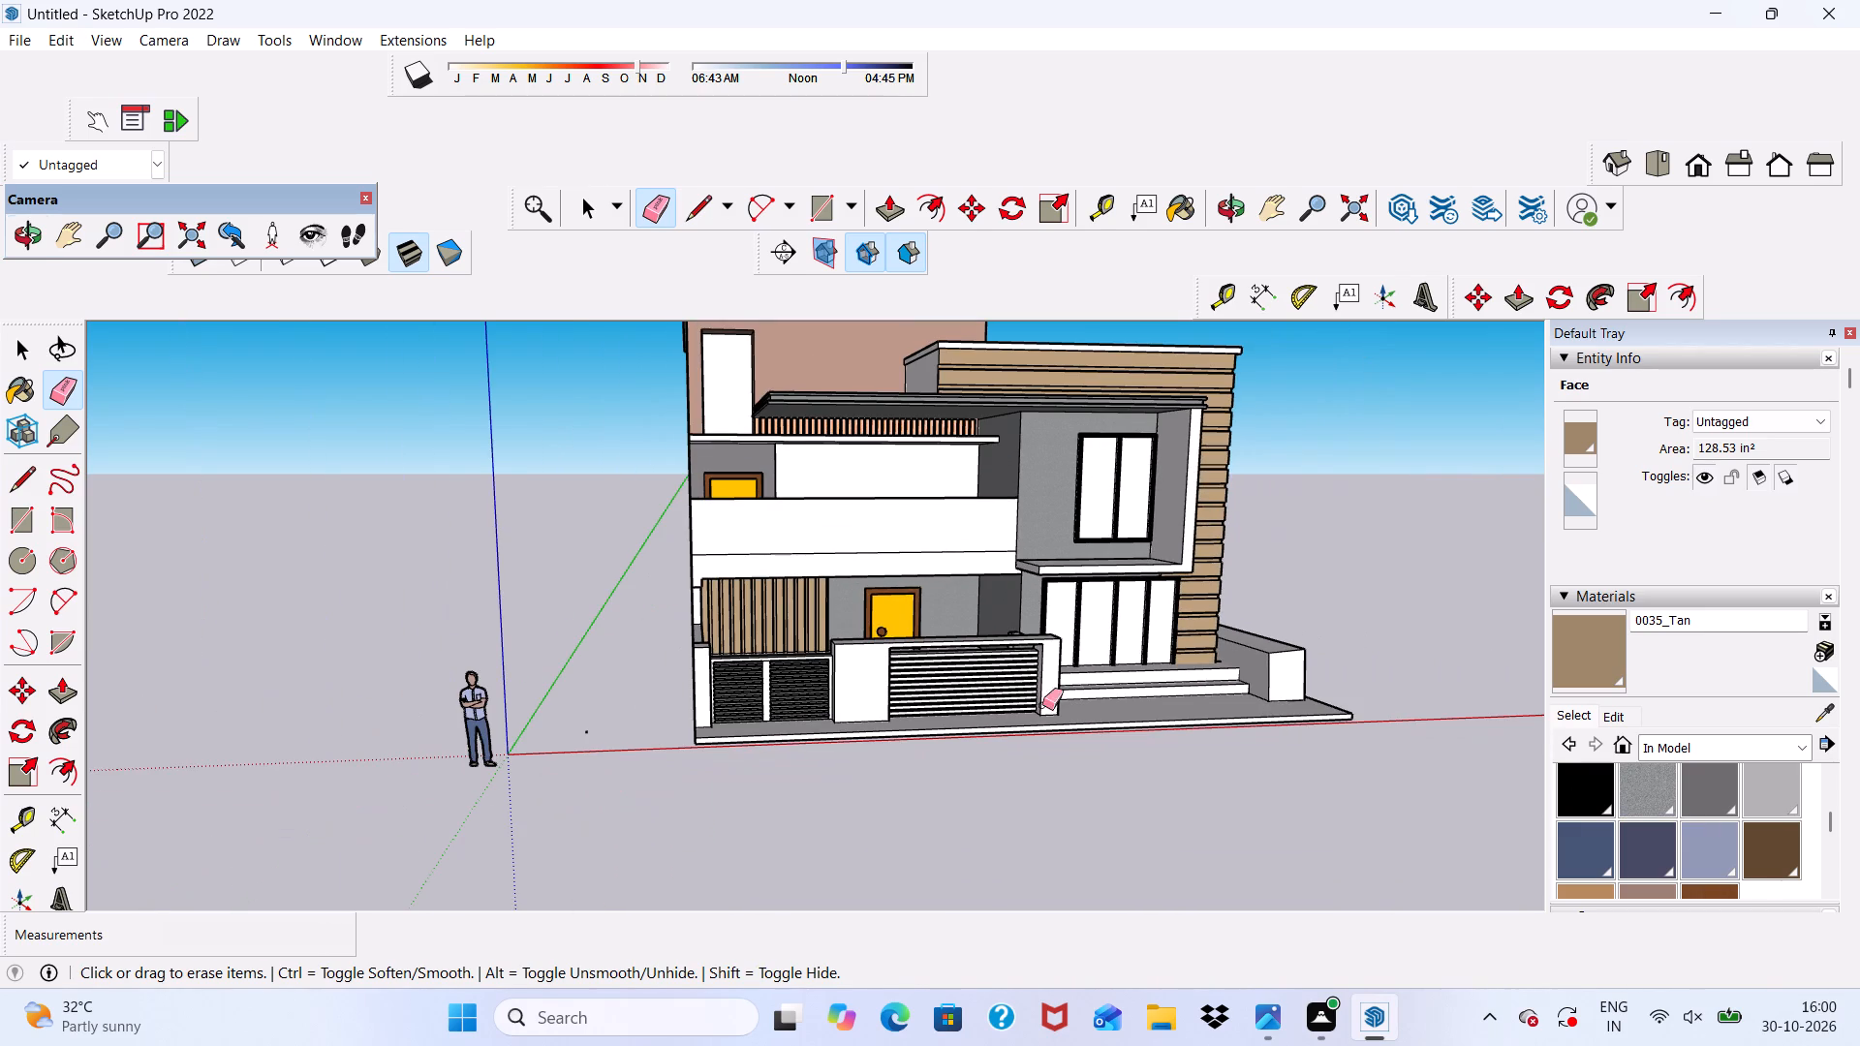
middle_drag(1042, 705, 831, 803)
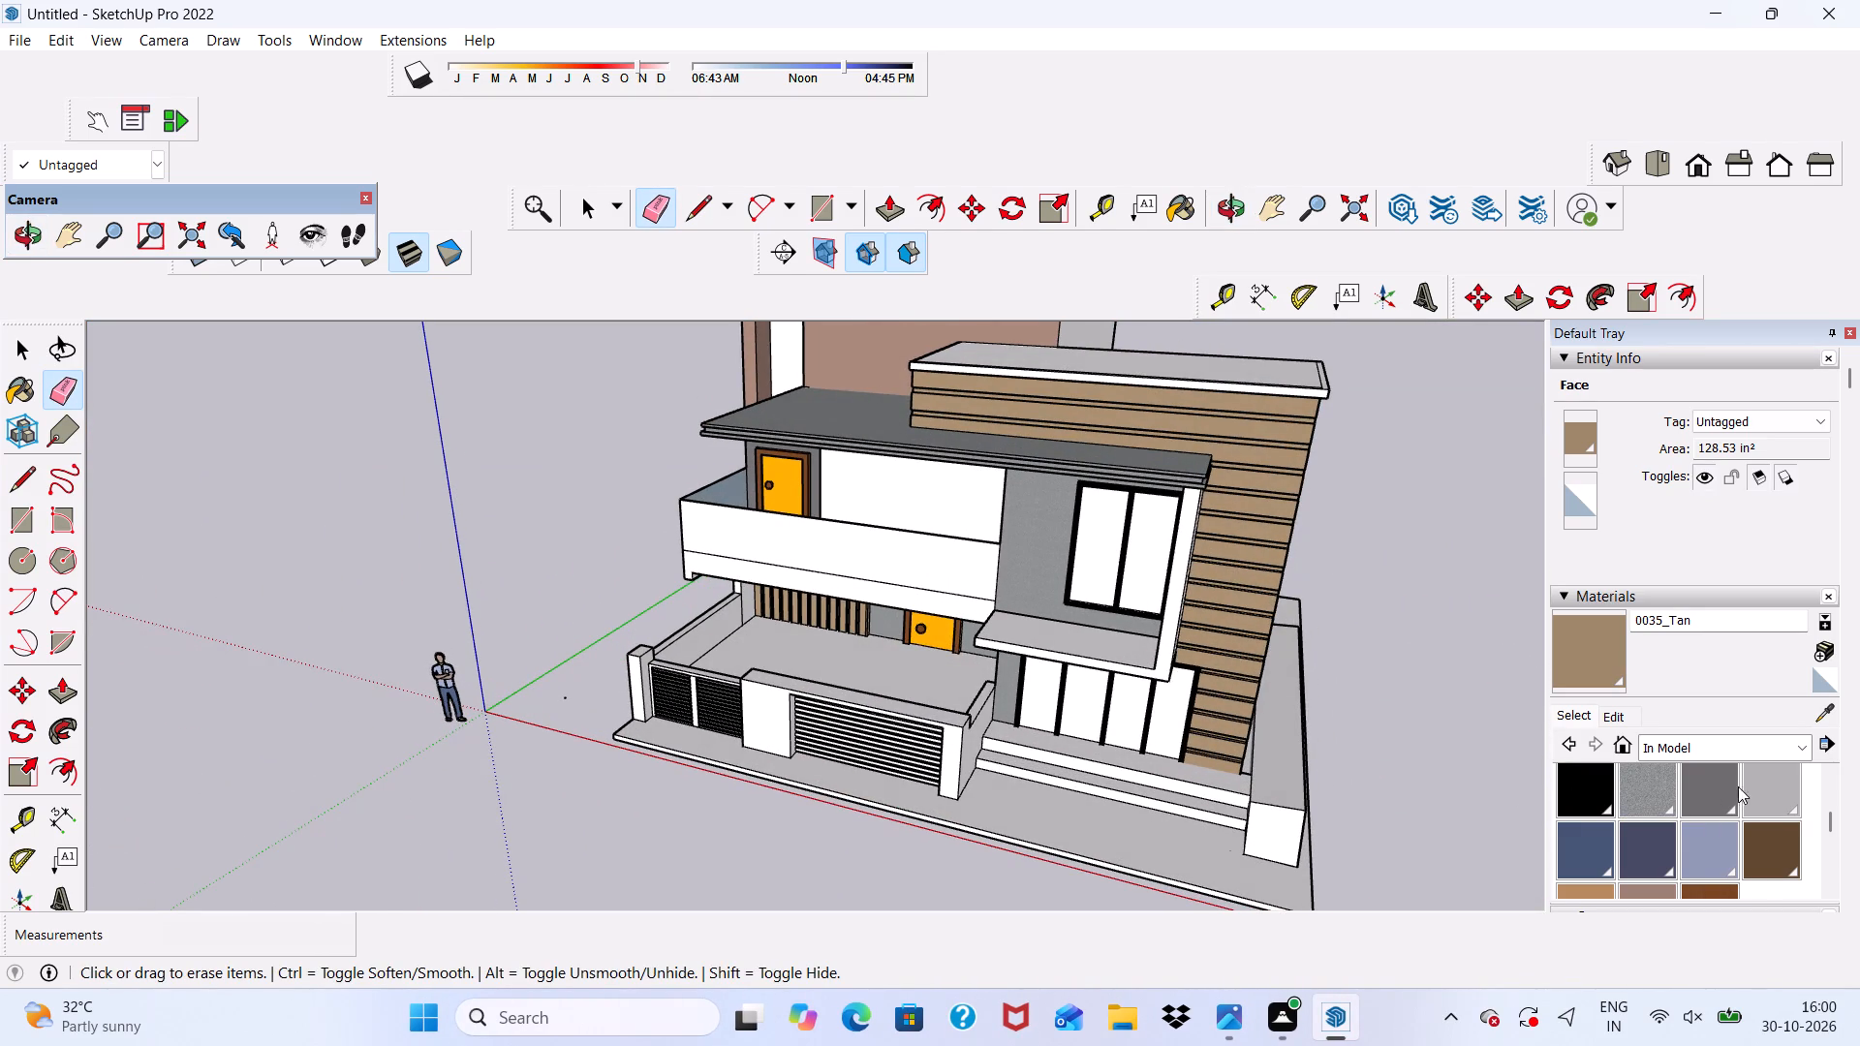
click(1705, 776)
scroll(1087, 592, up, 7)
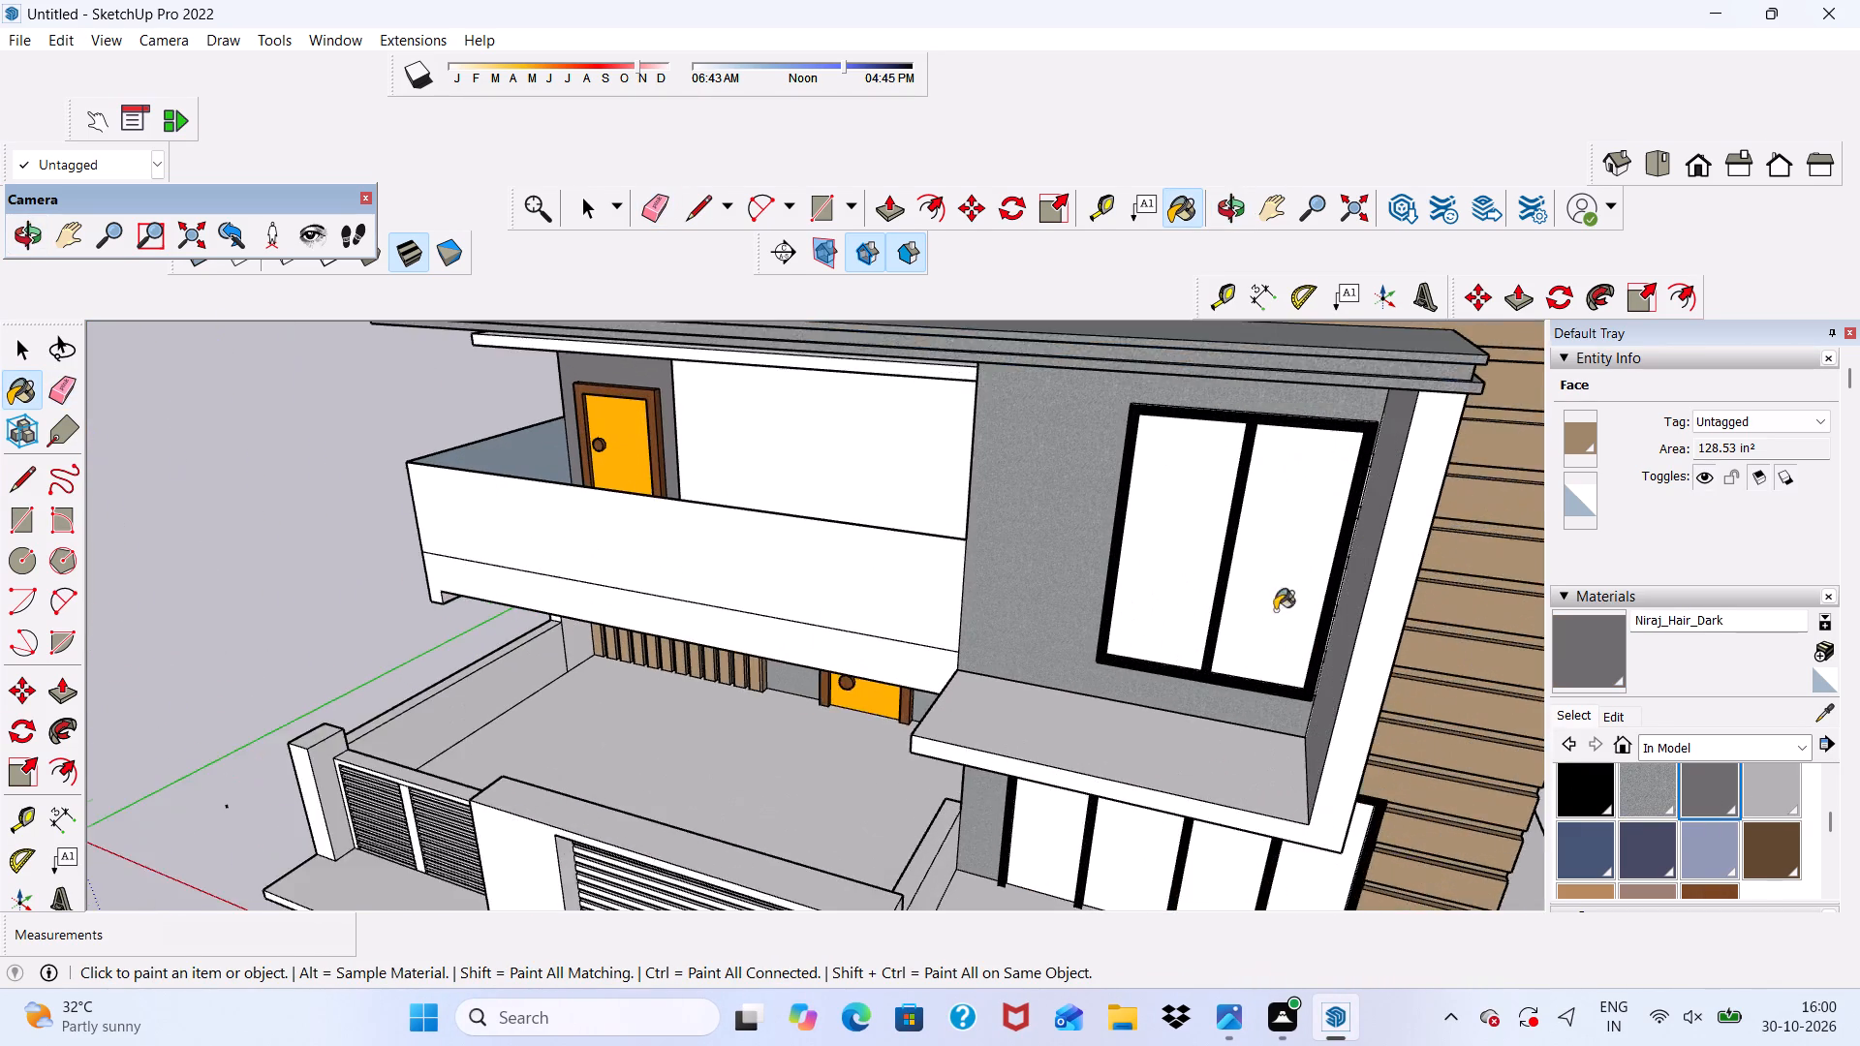
scroll(1203, 650, up, 5)
click(1042, 809)
scroll(1042, 804, down, 2)
middle_drag(1043, 812, 1100, 661)
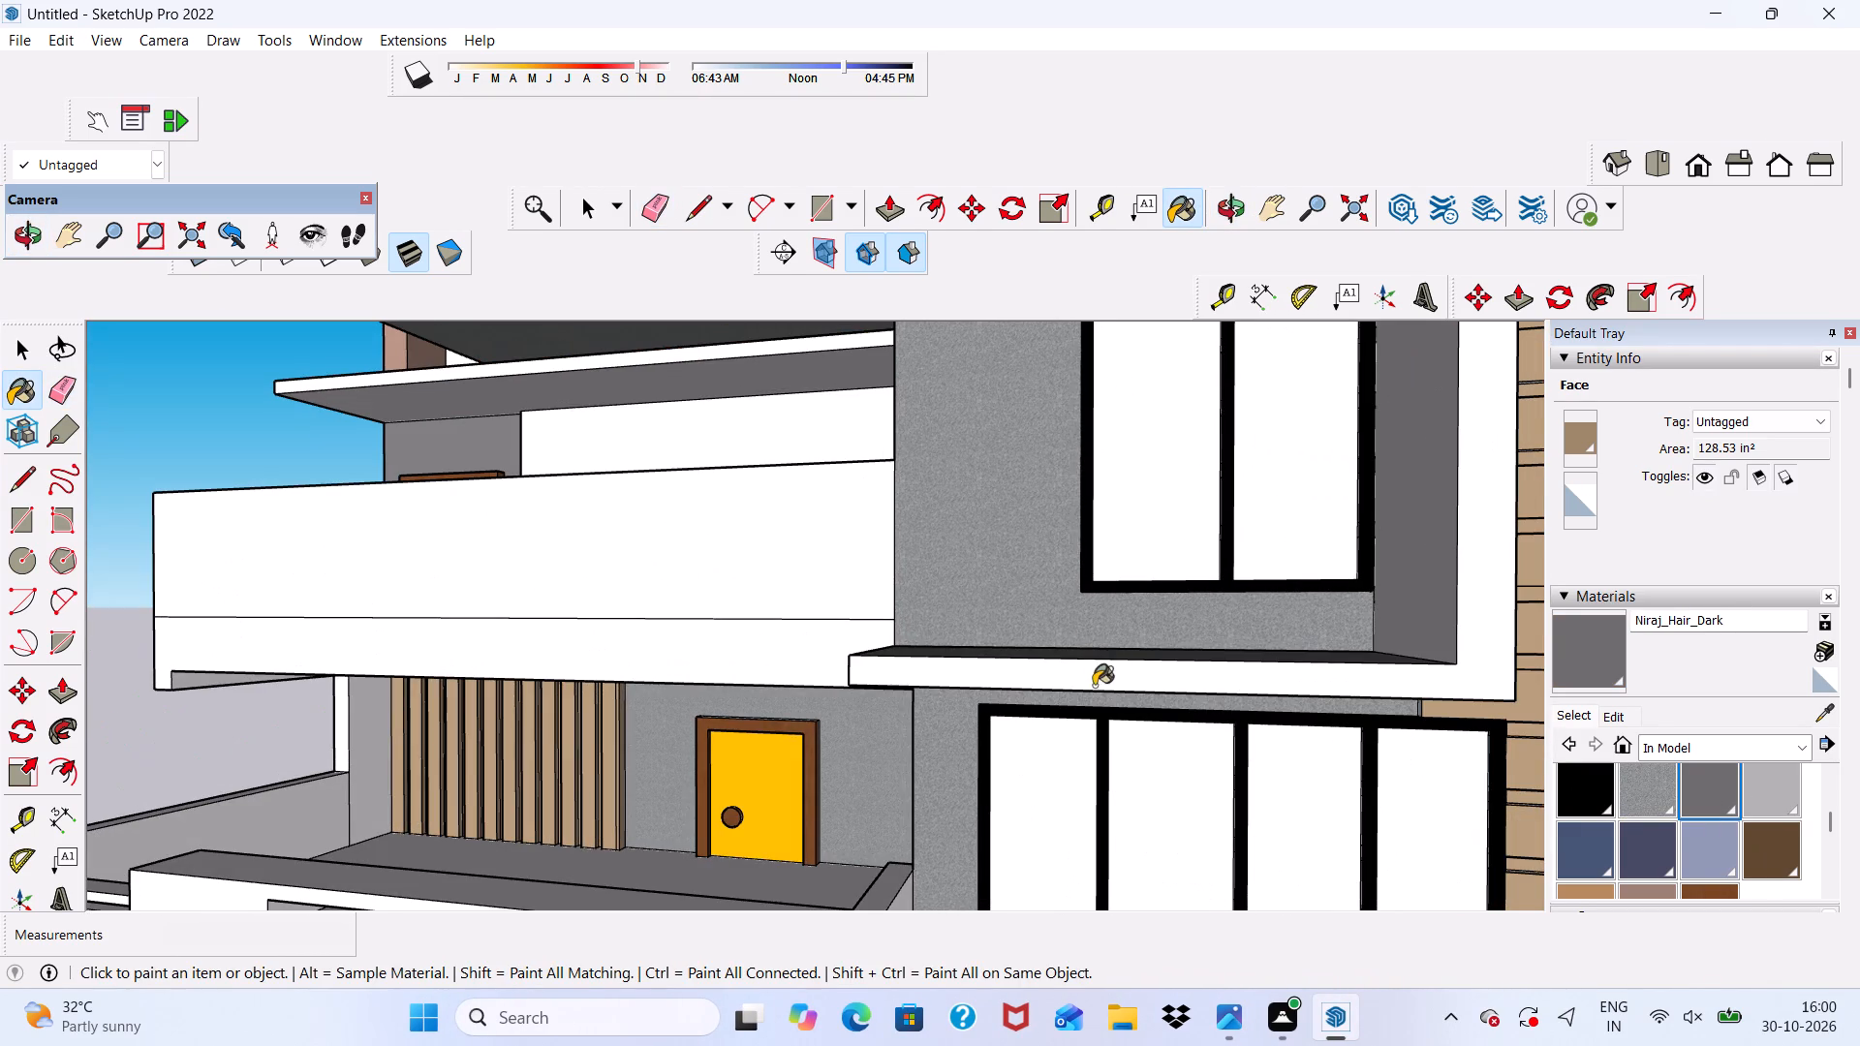
click(1094, 676)
middle_drag(1081, 723, 1126, 566)
click(1131, 472)
Paint the underside, front edge and side faces of the projecting frame around the first-floor window with Blacktop Old 02.
scroll(1131, 472, down, 5)
scroll(1649, 710, up, 2)
click(1655, 789)
scroll(1069, 452, up, 4)
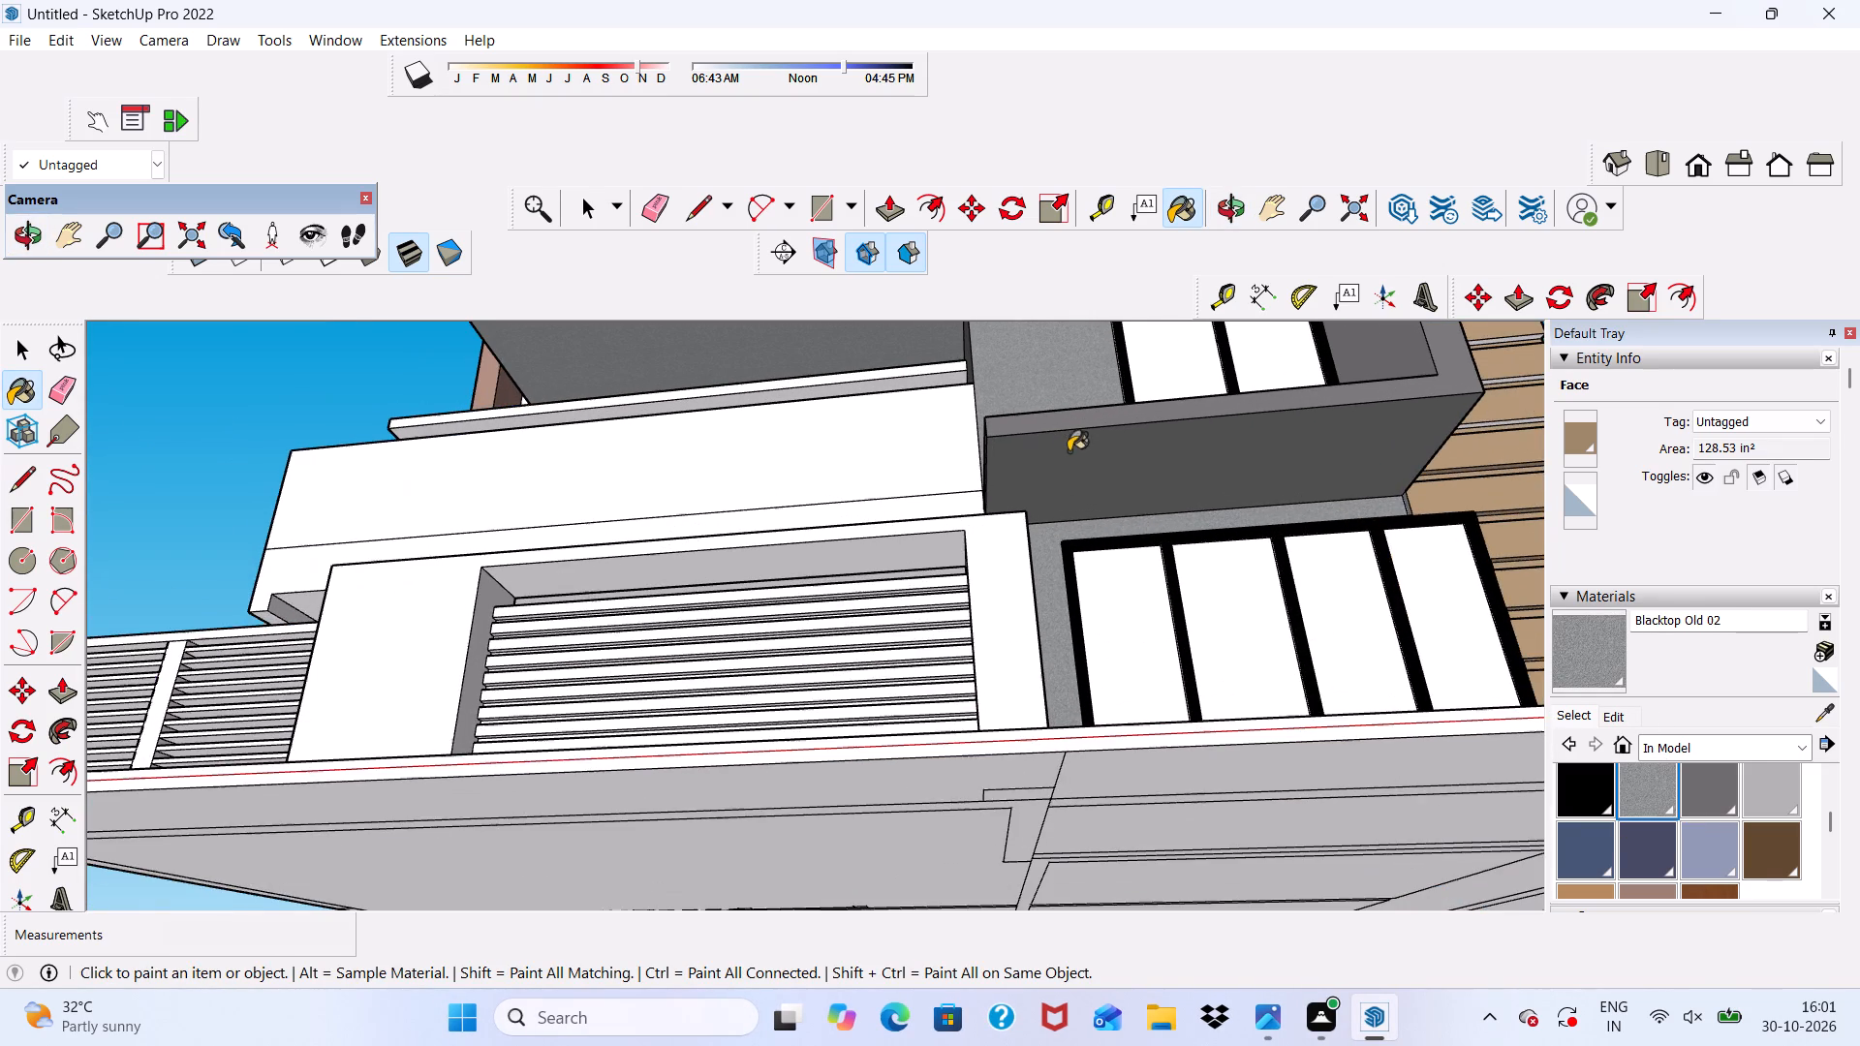
click(1116, 448)
click(1108, 417)
scroll(1043, 430, down, 2)
middle_drag(1042, 440, 1131, 704)
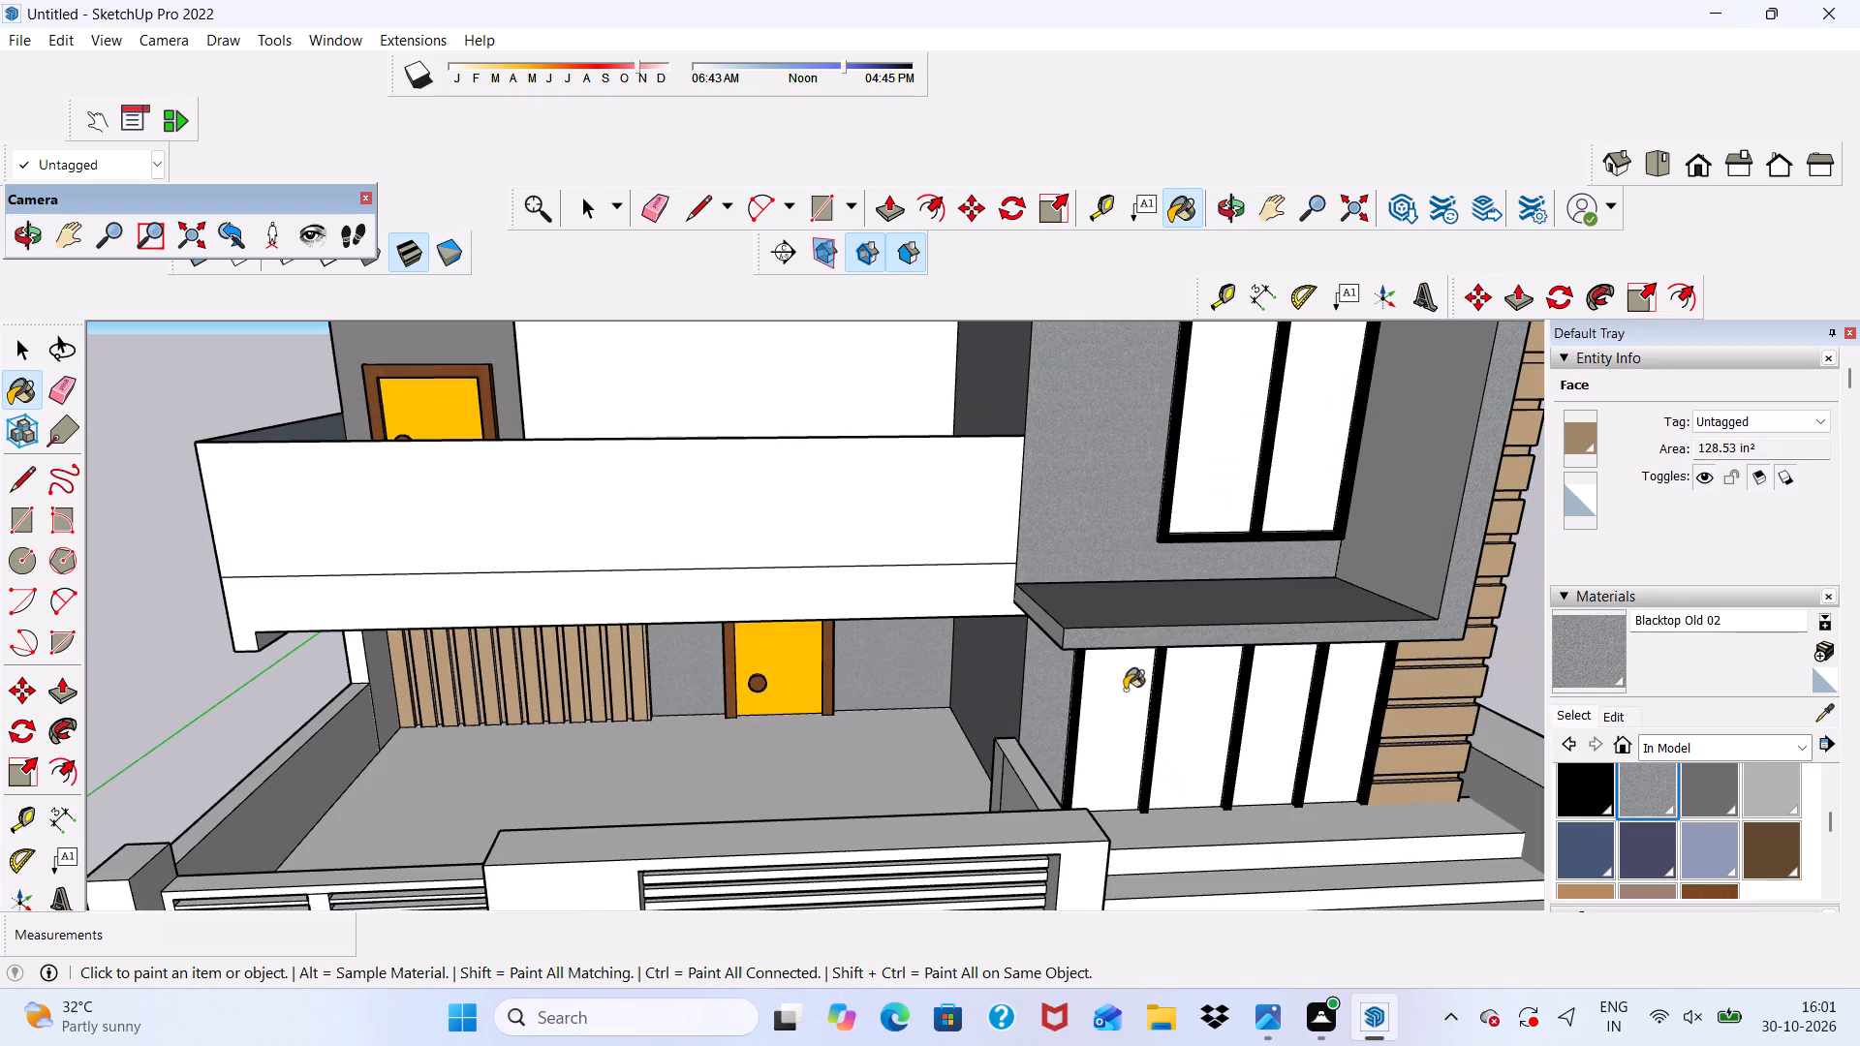
click(1134, 624)
click(1437, 499)
scroll(1437, 499, down, 4)
middle_drag(1446, 534, 1228, 568)
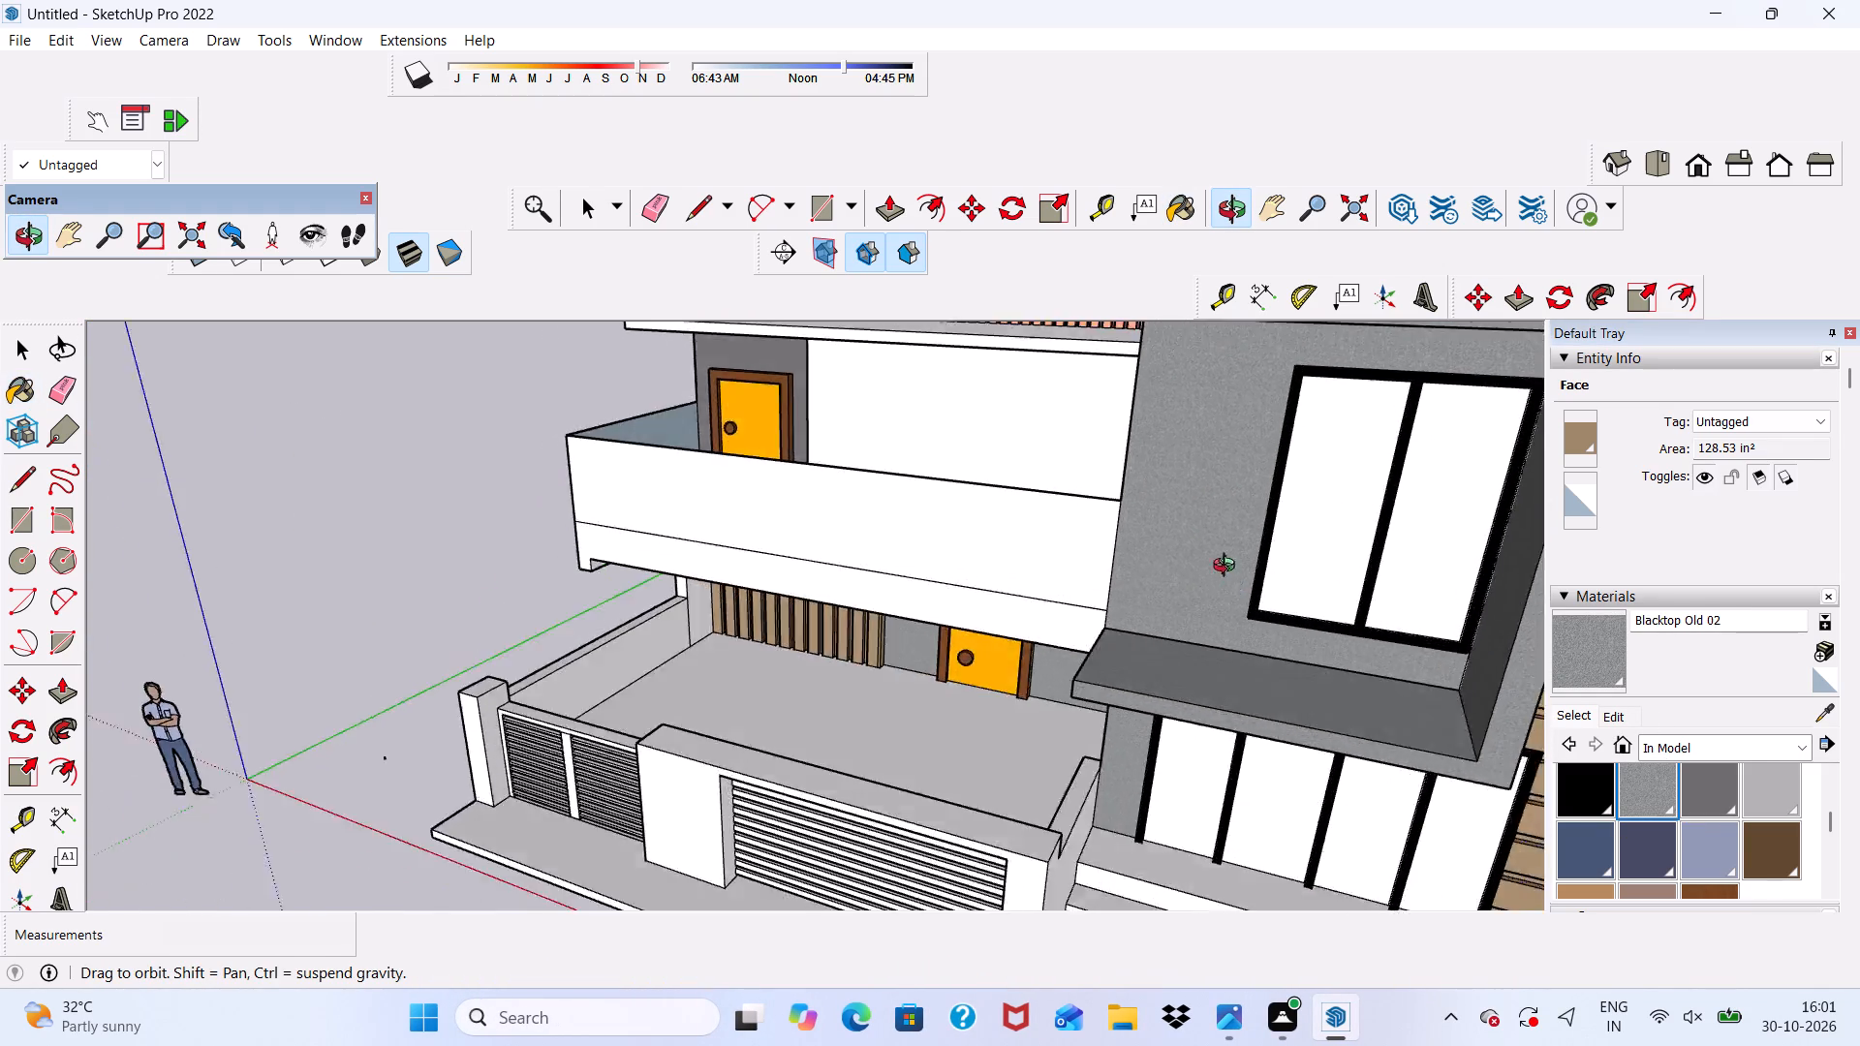
middle_drag(1228, 568, 988, 530)
scroll(1069, 556, up, 2)
click(1094, 541)
Paint the white stepped end faces of the roof slab above the first-floor window with Blacktop Old 02.
scroll(1008, 460, down, 5)
middle_drag(1007, 556, 1132, 317)
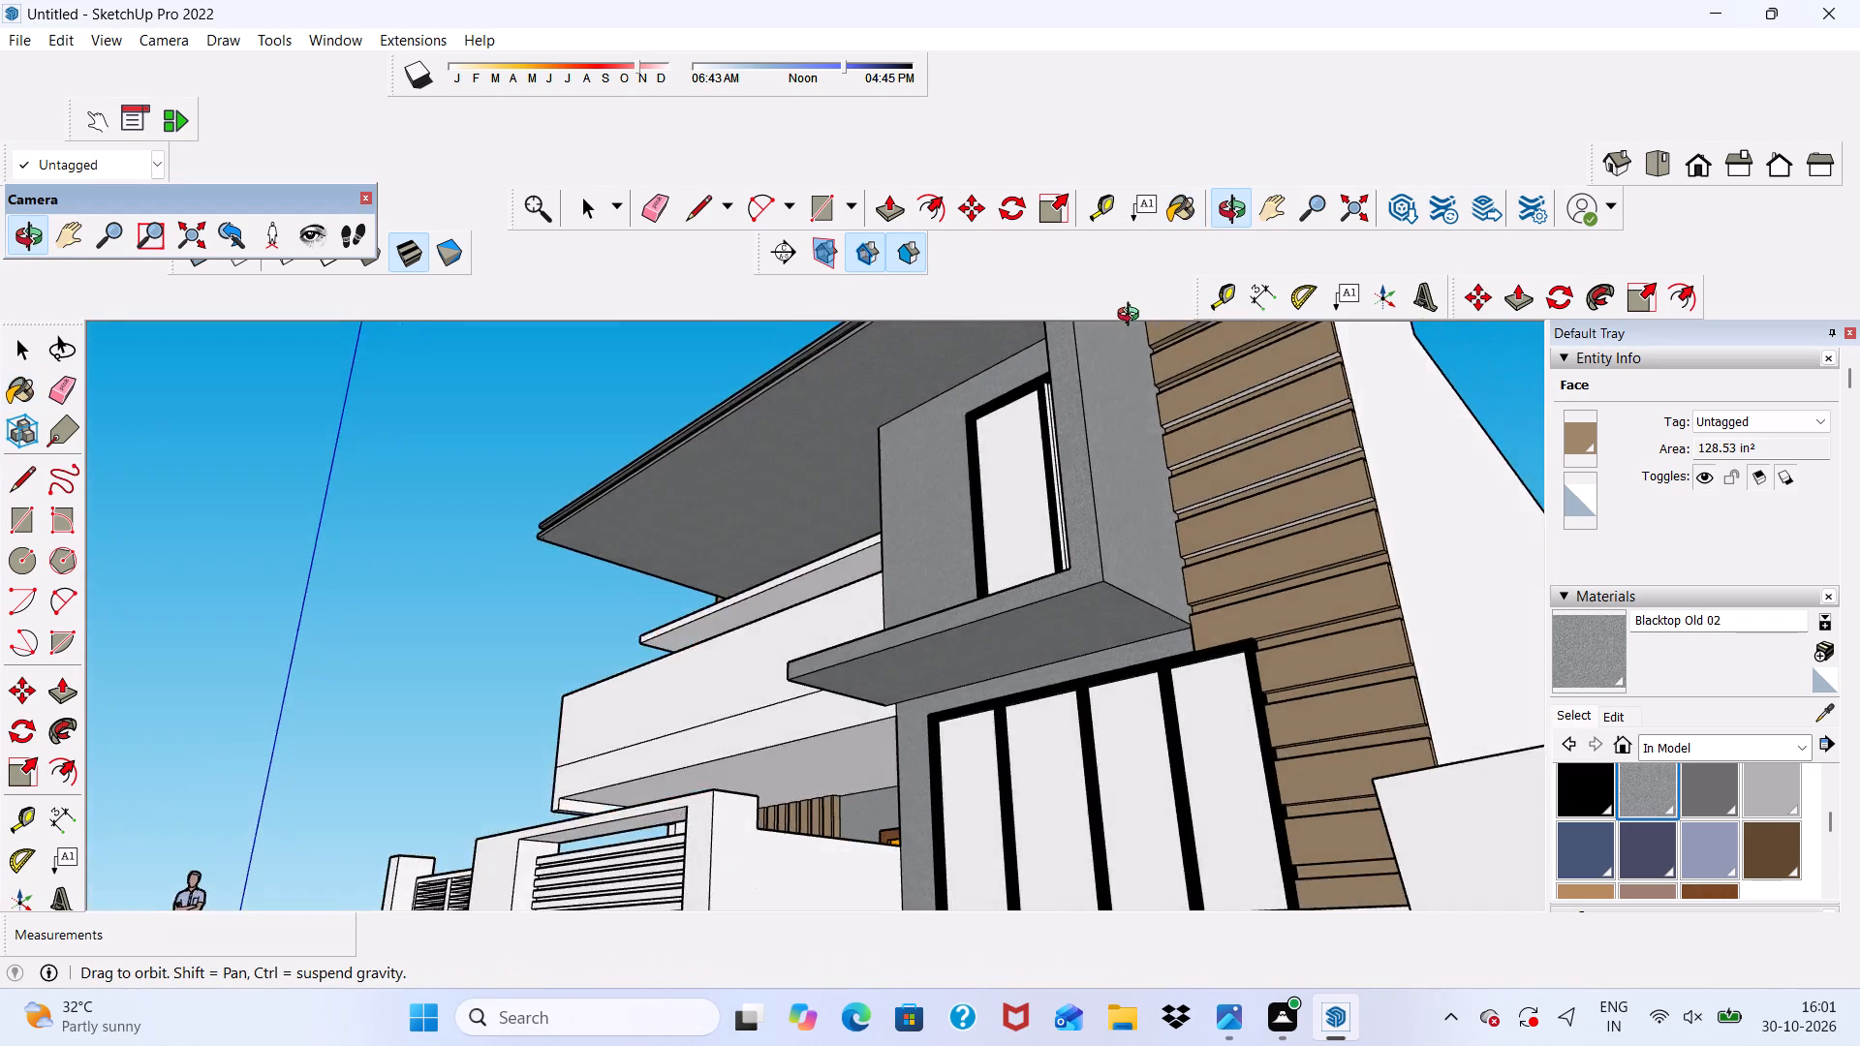
middle_drag(1132, 317, 1207, 593)
scroll(1107, 502, down, 8)
scroll(1105, 482, up, 6)
scroll(1127, 399, up, 7)
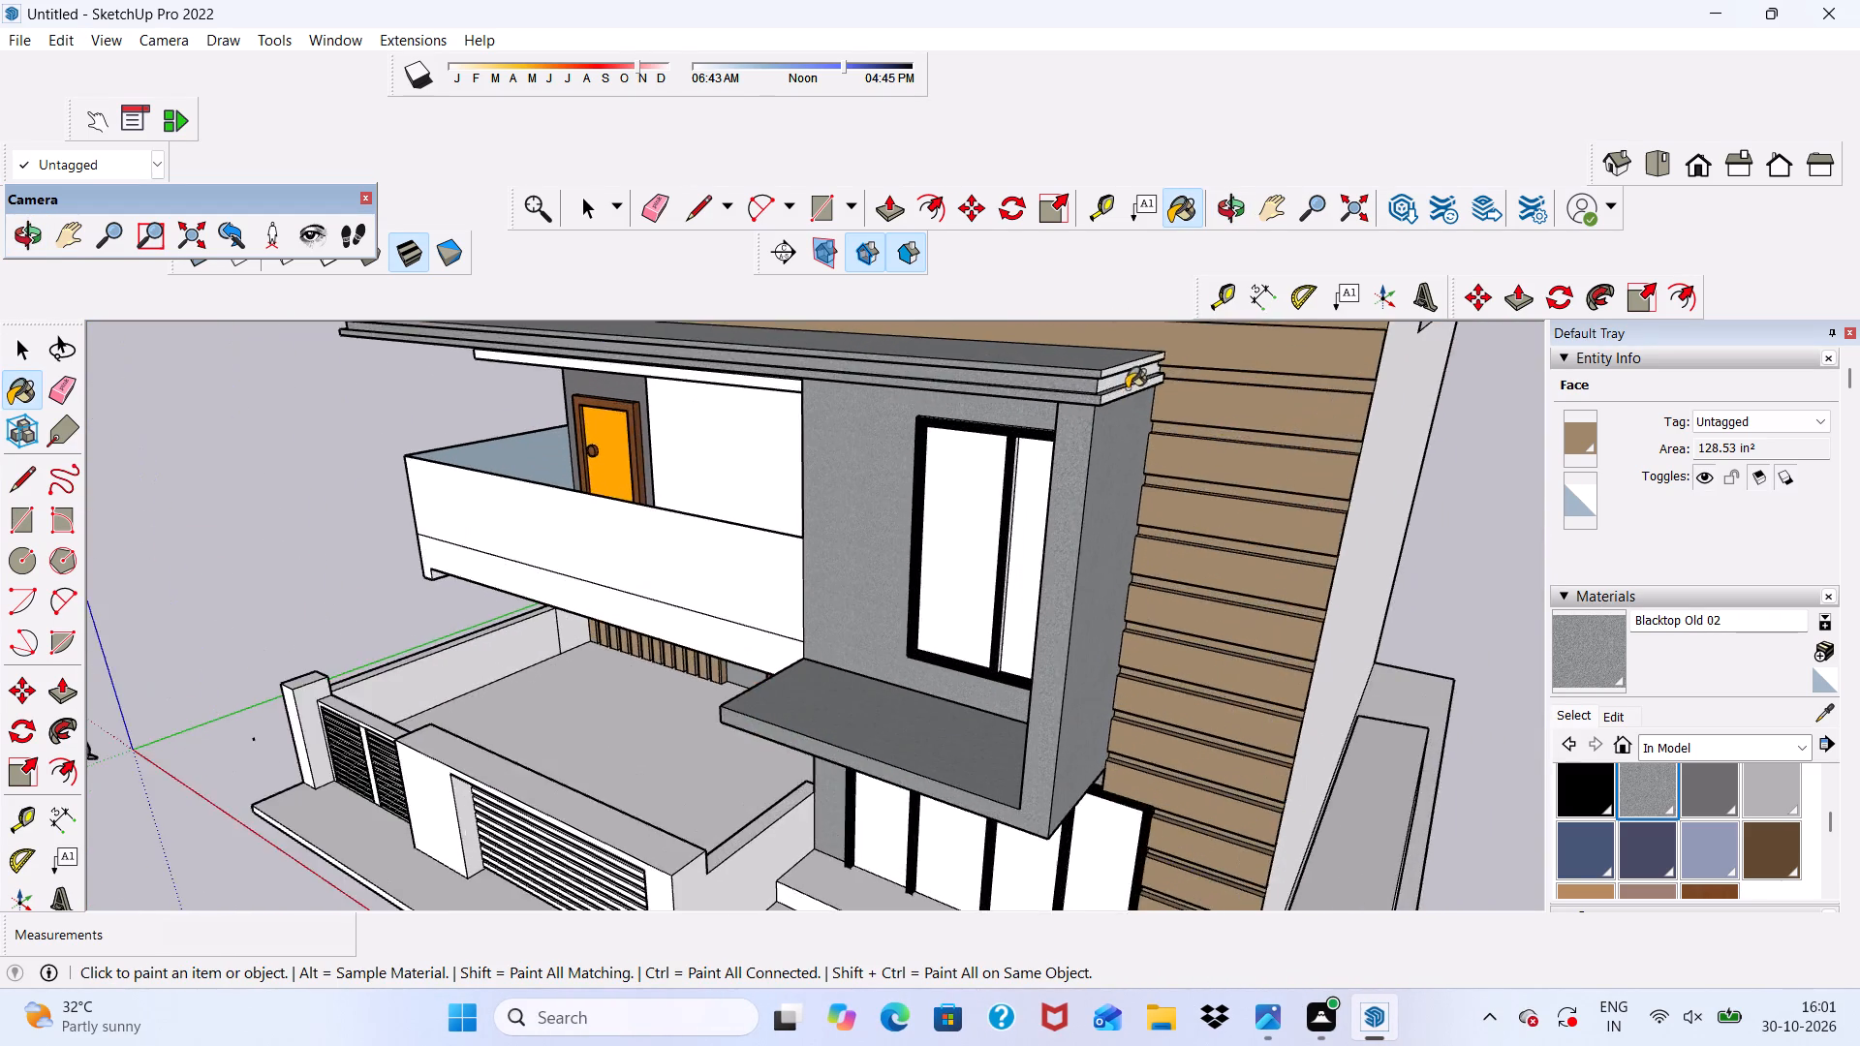
scroll(1127, 388, up, 8)
click(1118, 371)
scroll(1100, 417, up, 4)
click(1075, 429)
scroll(1016, 426, down, 6)
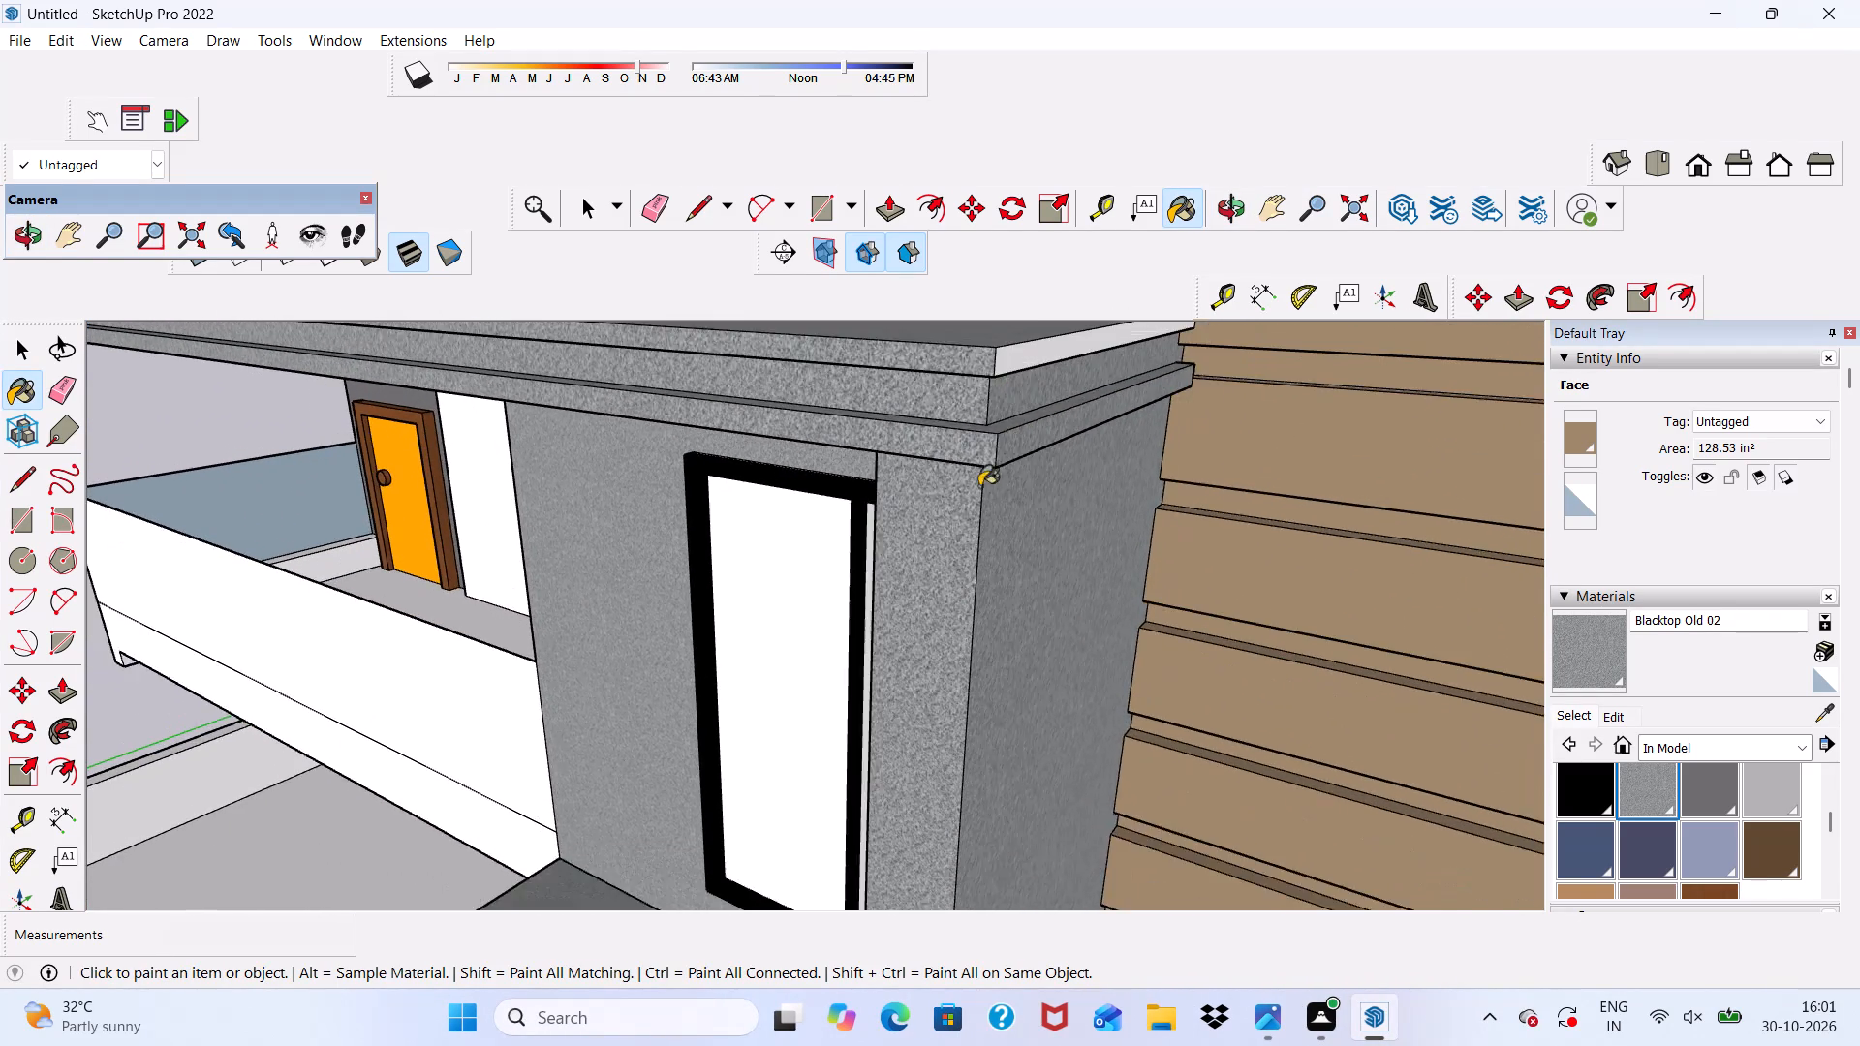
scroll(1043, 321, up, 4)
click(976, 381)
scroll(987, 377, down, 14)
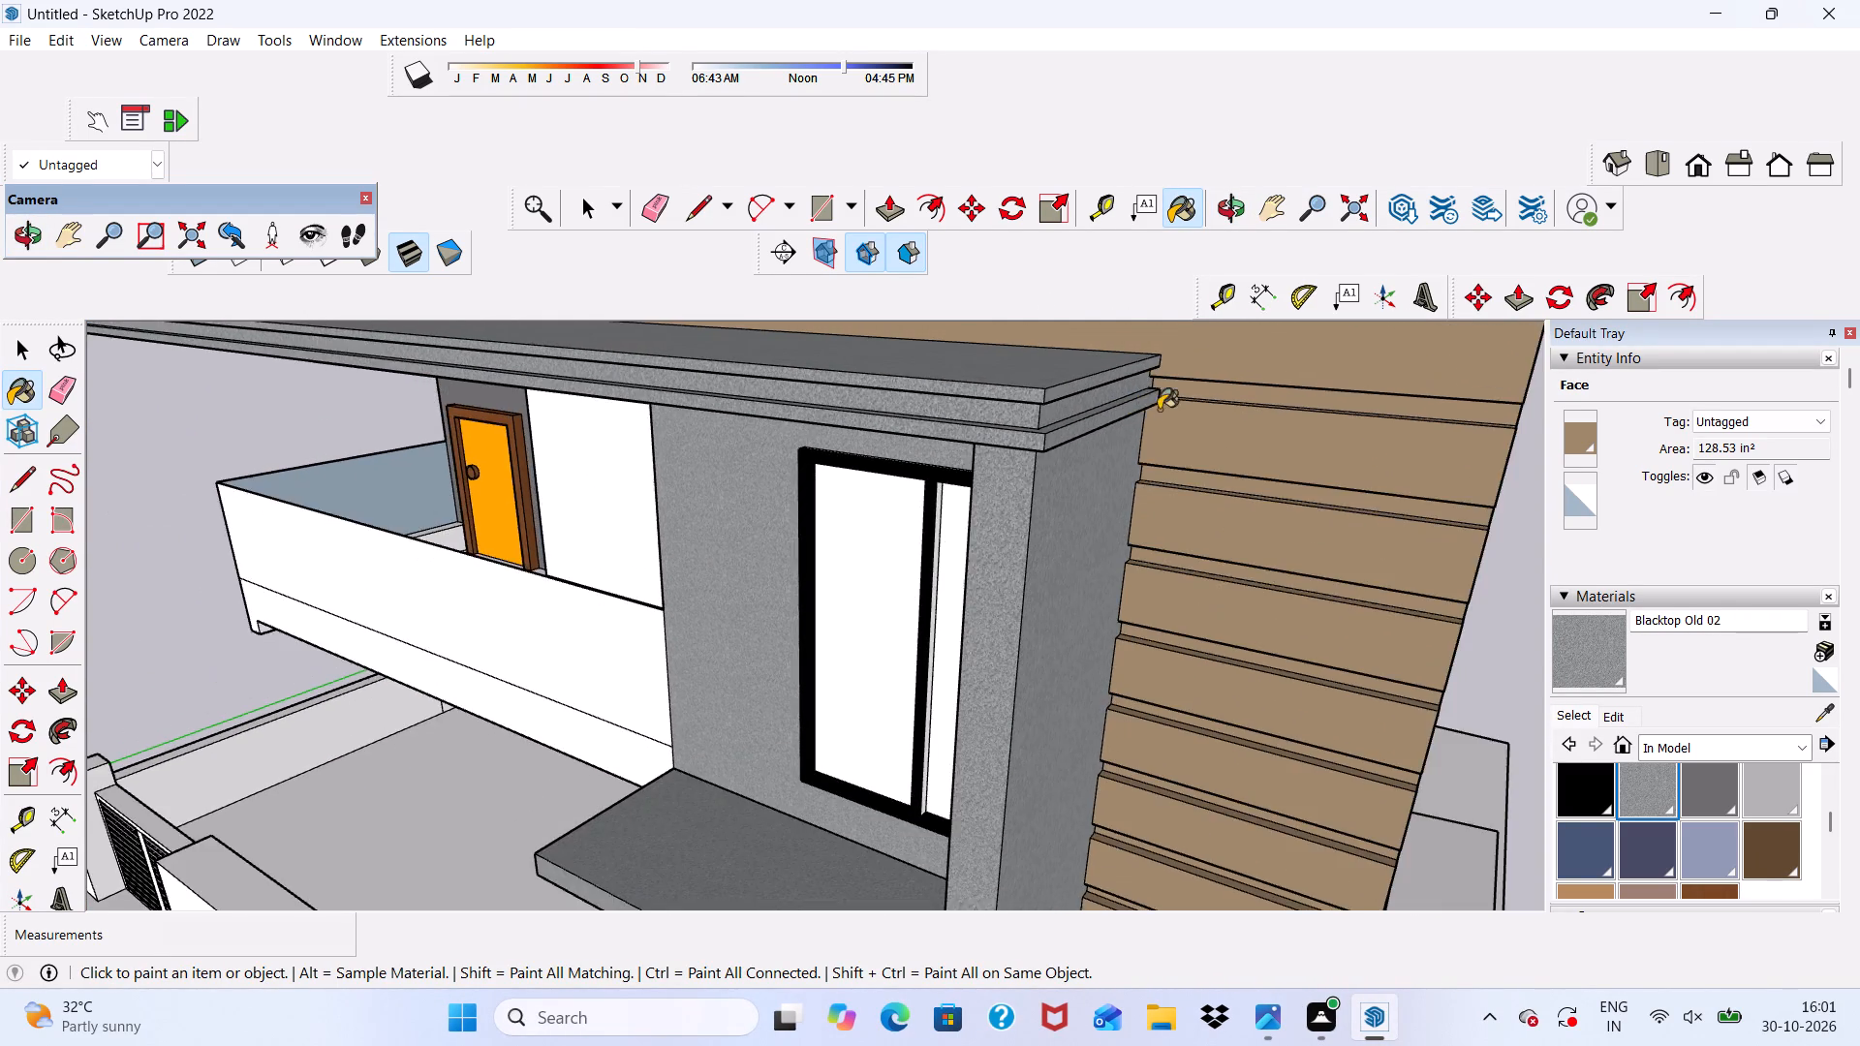
Paint the front faces of the two top slats of the wide front gate with Niraj_Skin.
scroll(1159, 410, down, 4)
middle_drag(831, 589, 1064, 515)
scroll(1087, 487, down, 4)
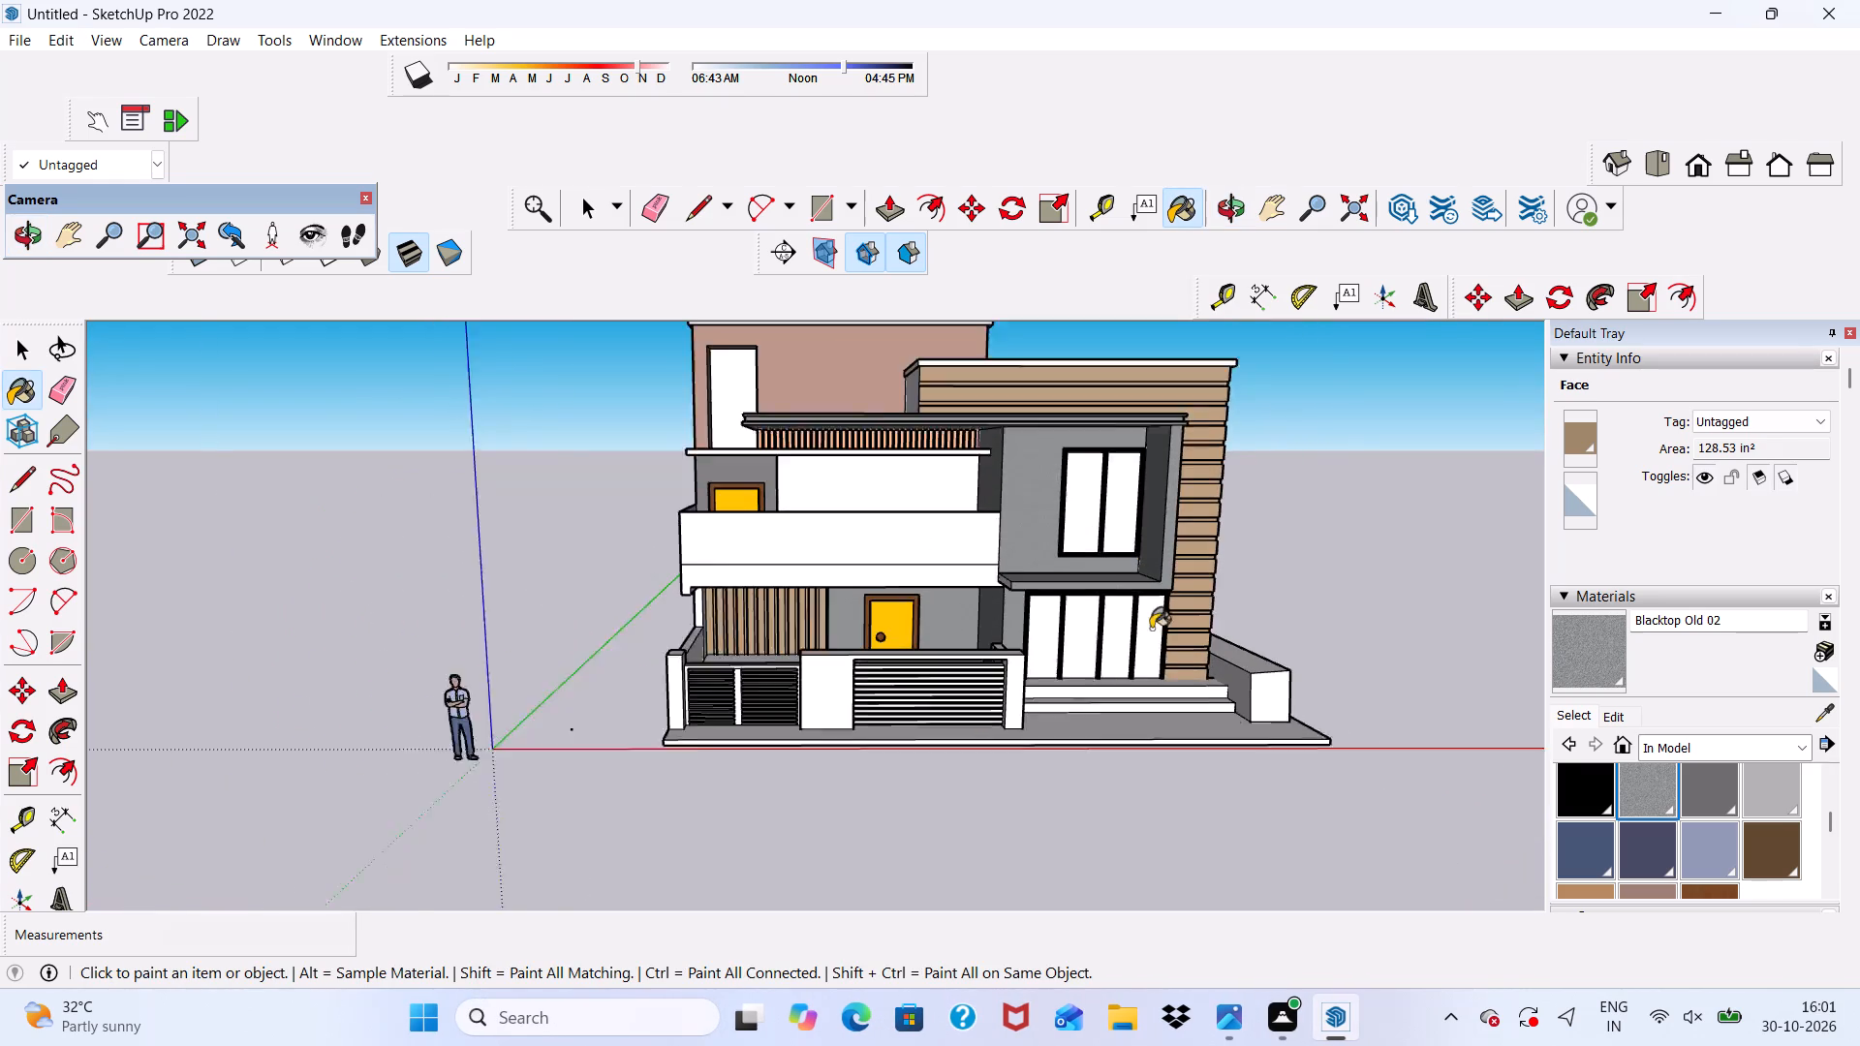
scroll(1151, 629, down, 3)
middle_drag(1046, 648, 878, 738)
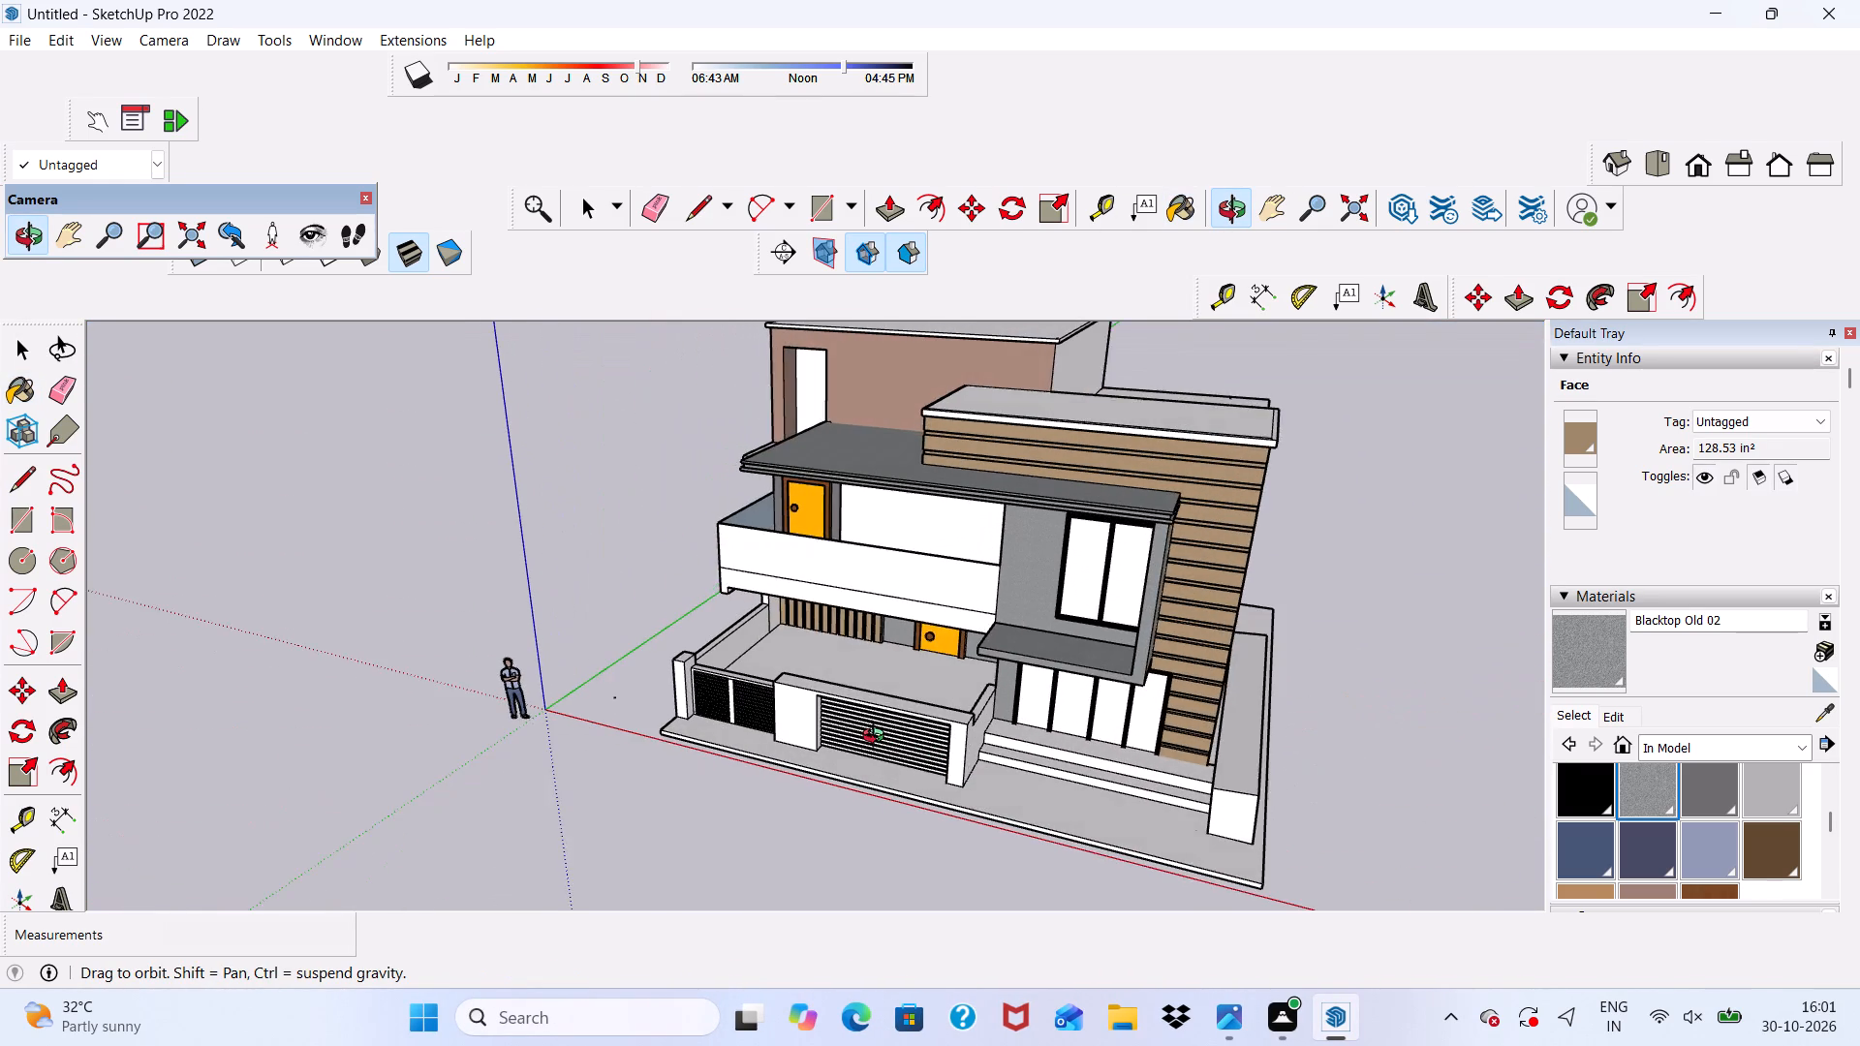
middle_drag(878, 738, 867, 718)
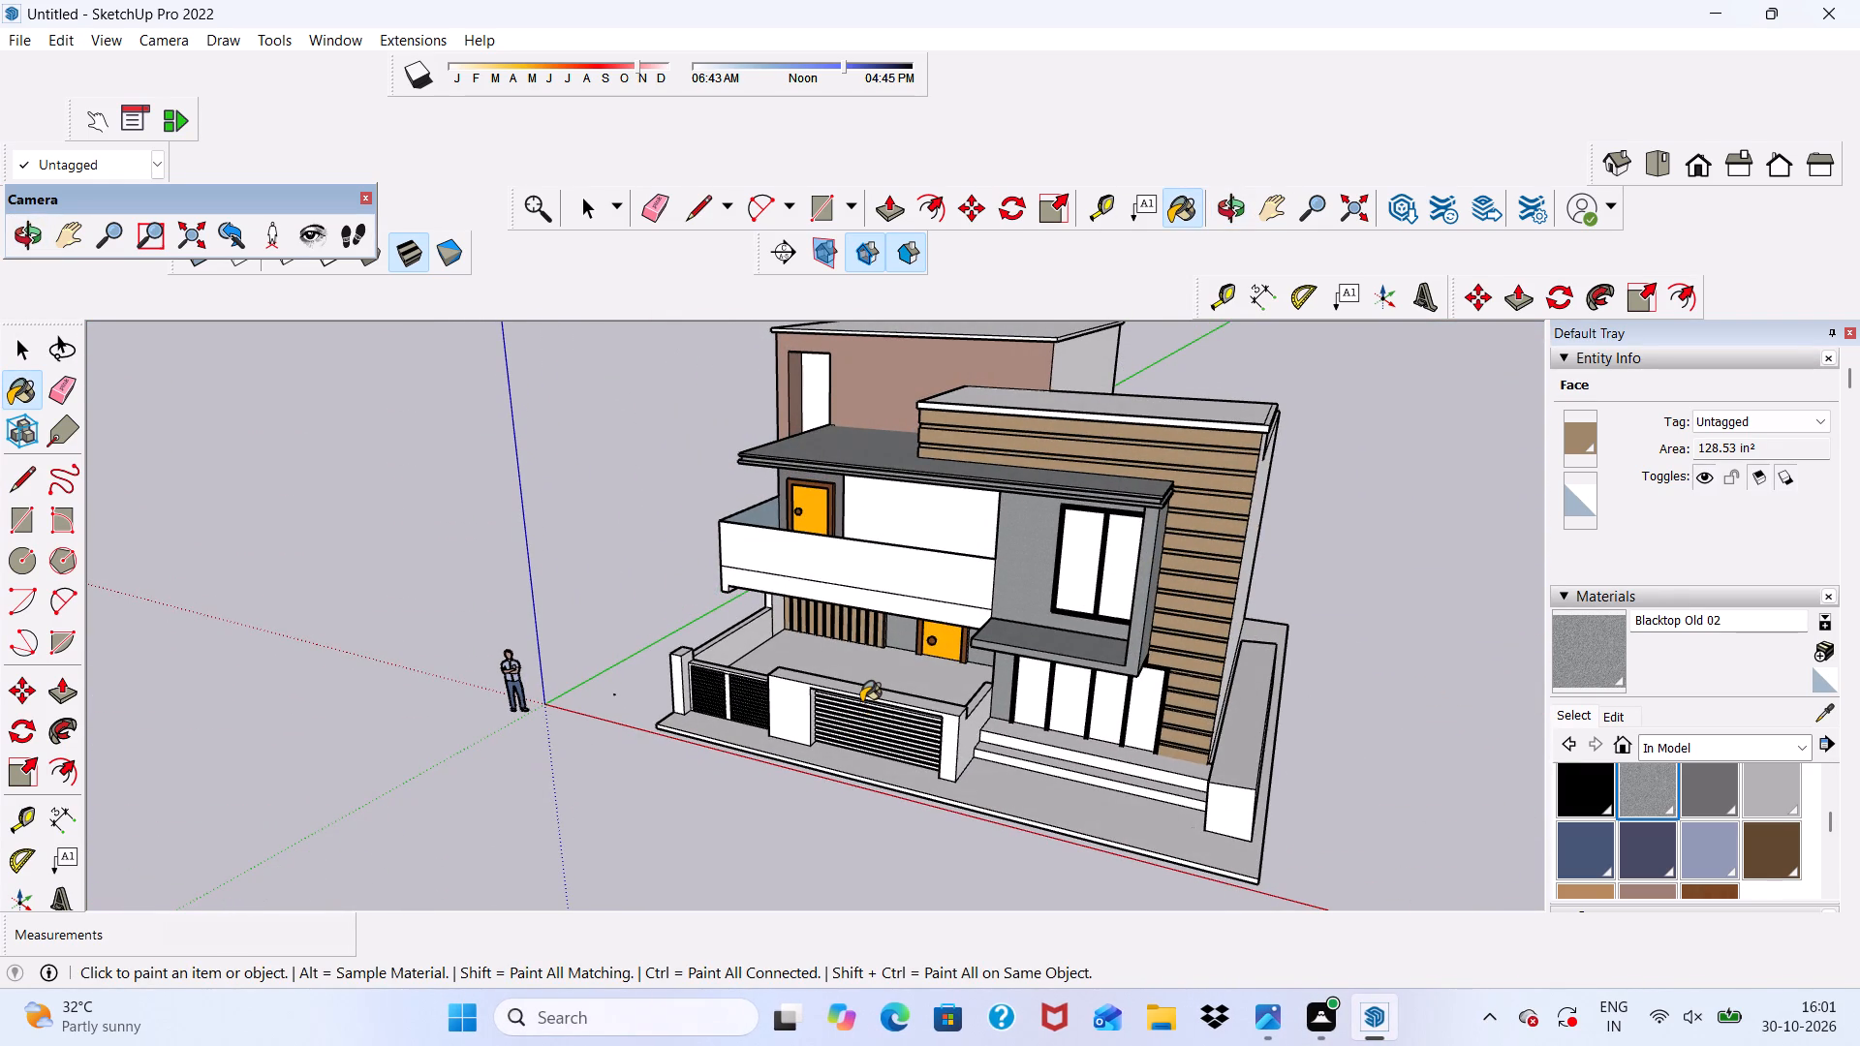
scroll(1689, 799, down, 1)
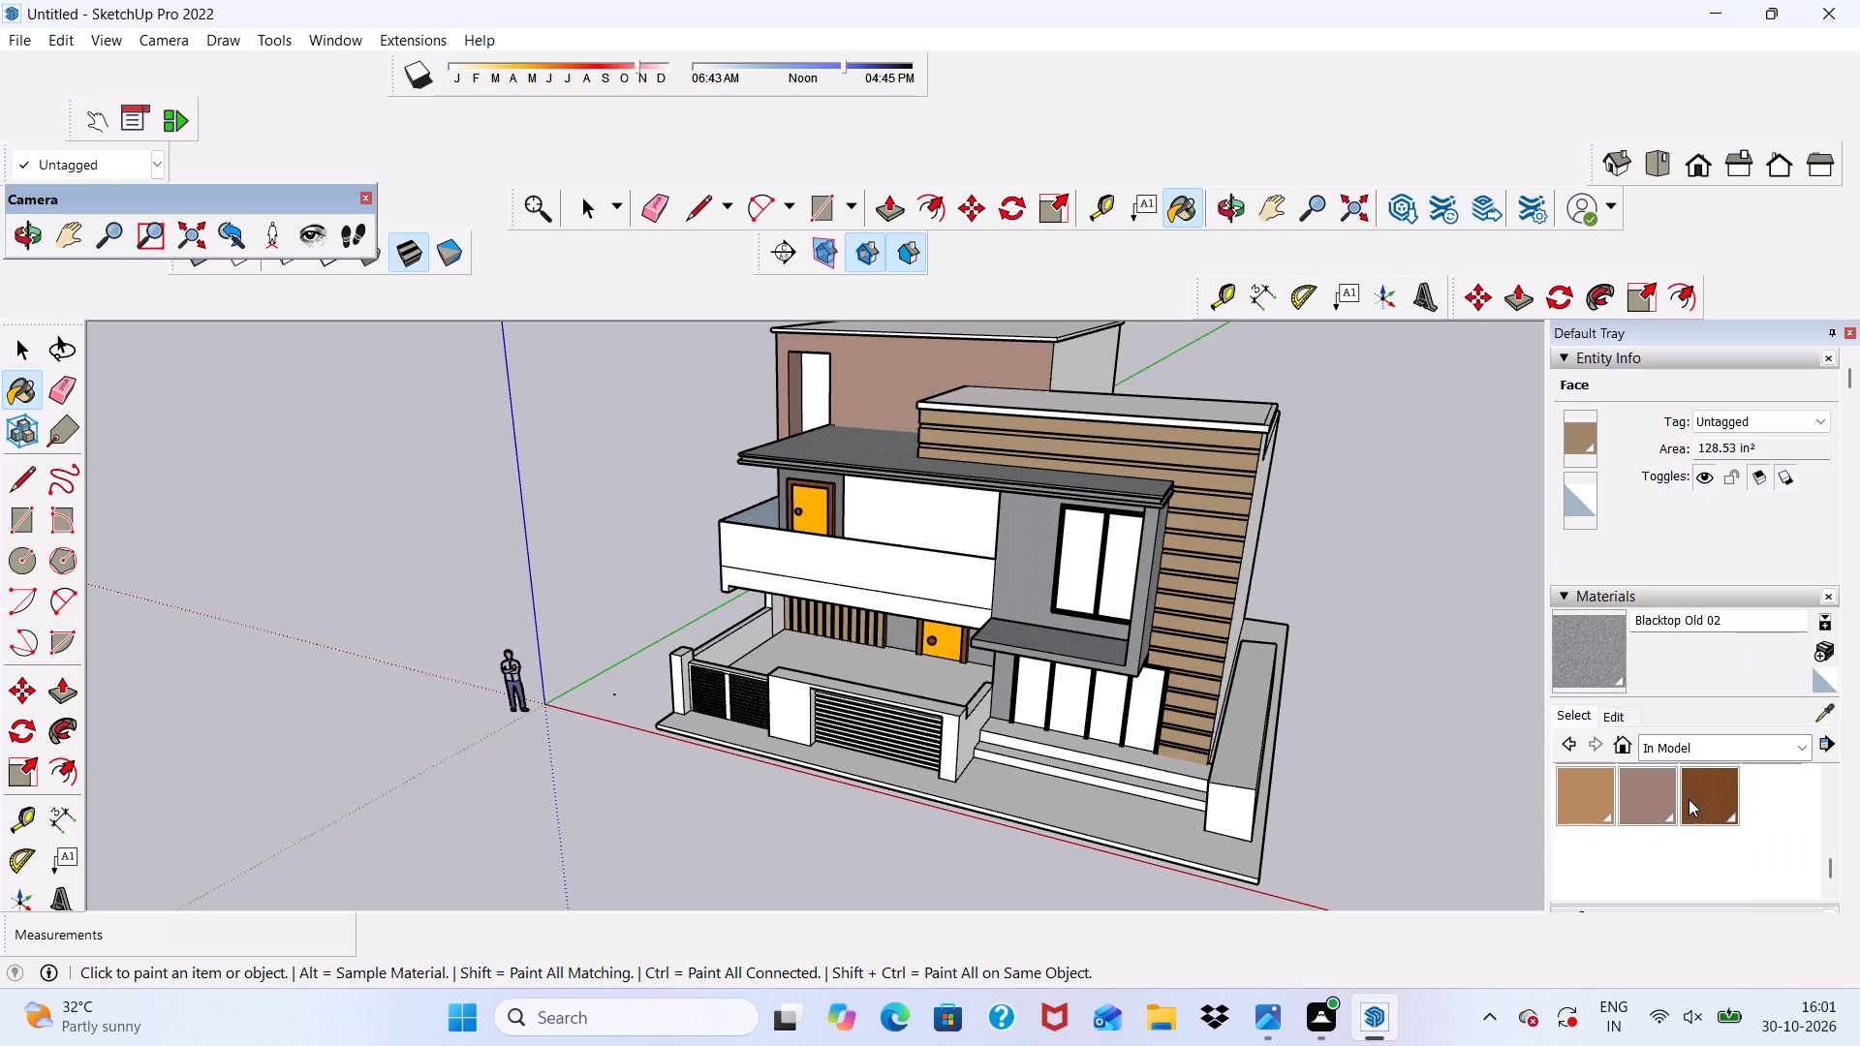
click(1656, 805)
scroll(1224, 793, up, 17)
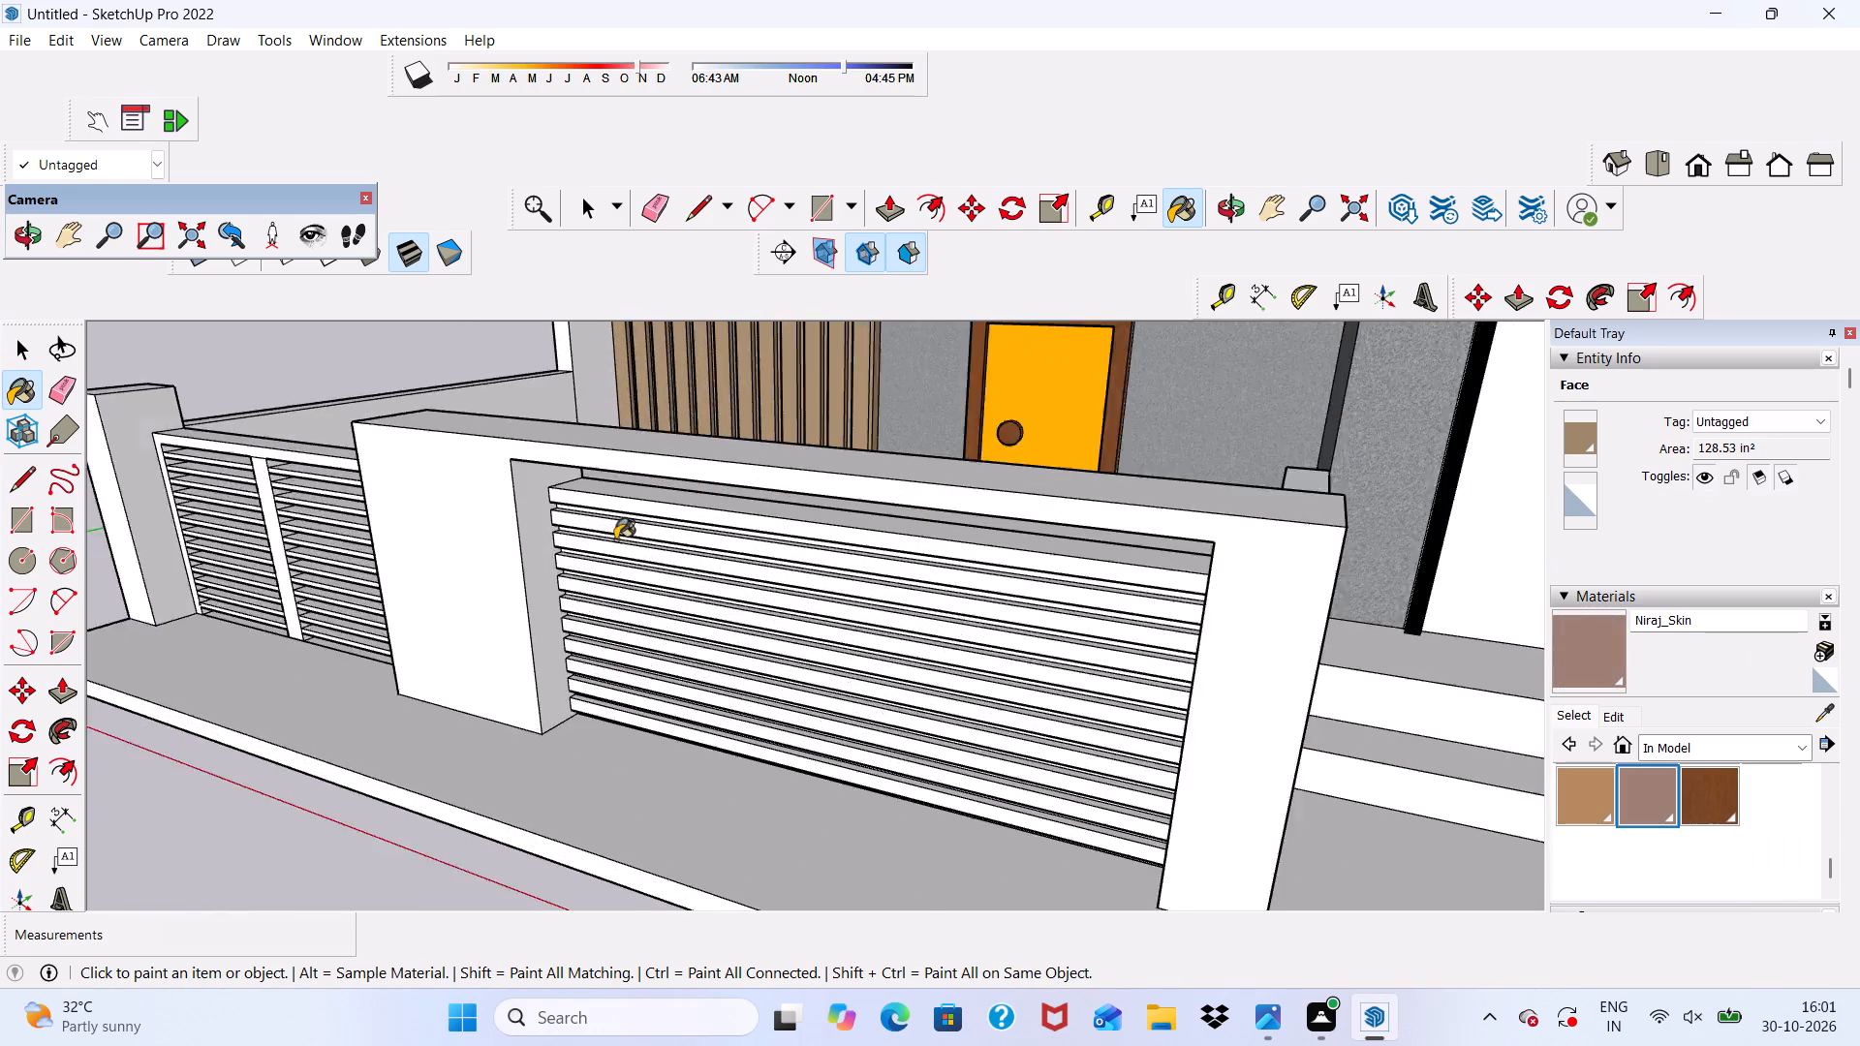
scroll(615, 539, up, 8)
click(672, 492)
scroll(647, 530, up, 1)
click(646, 531)
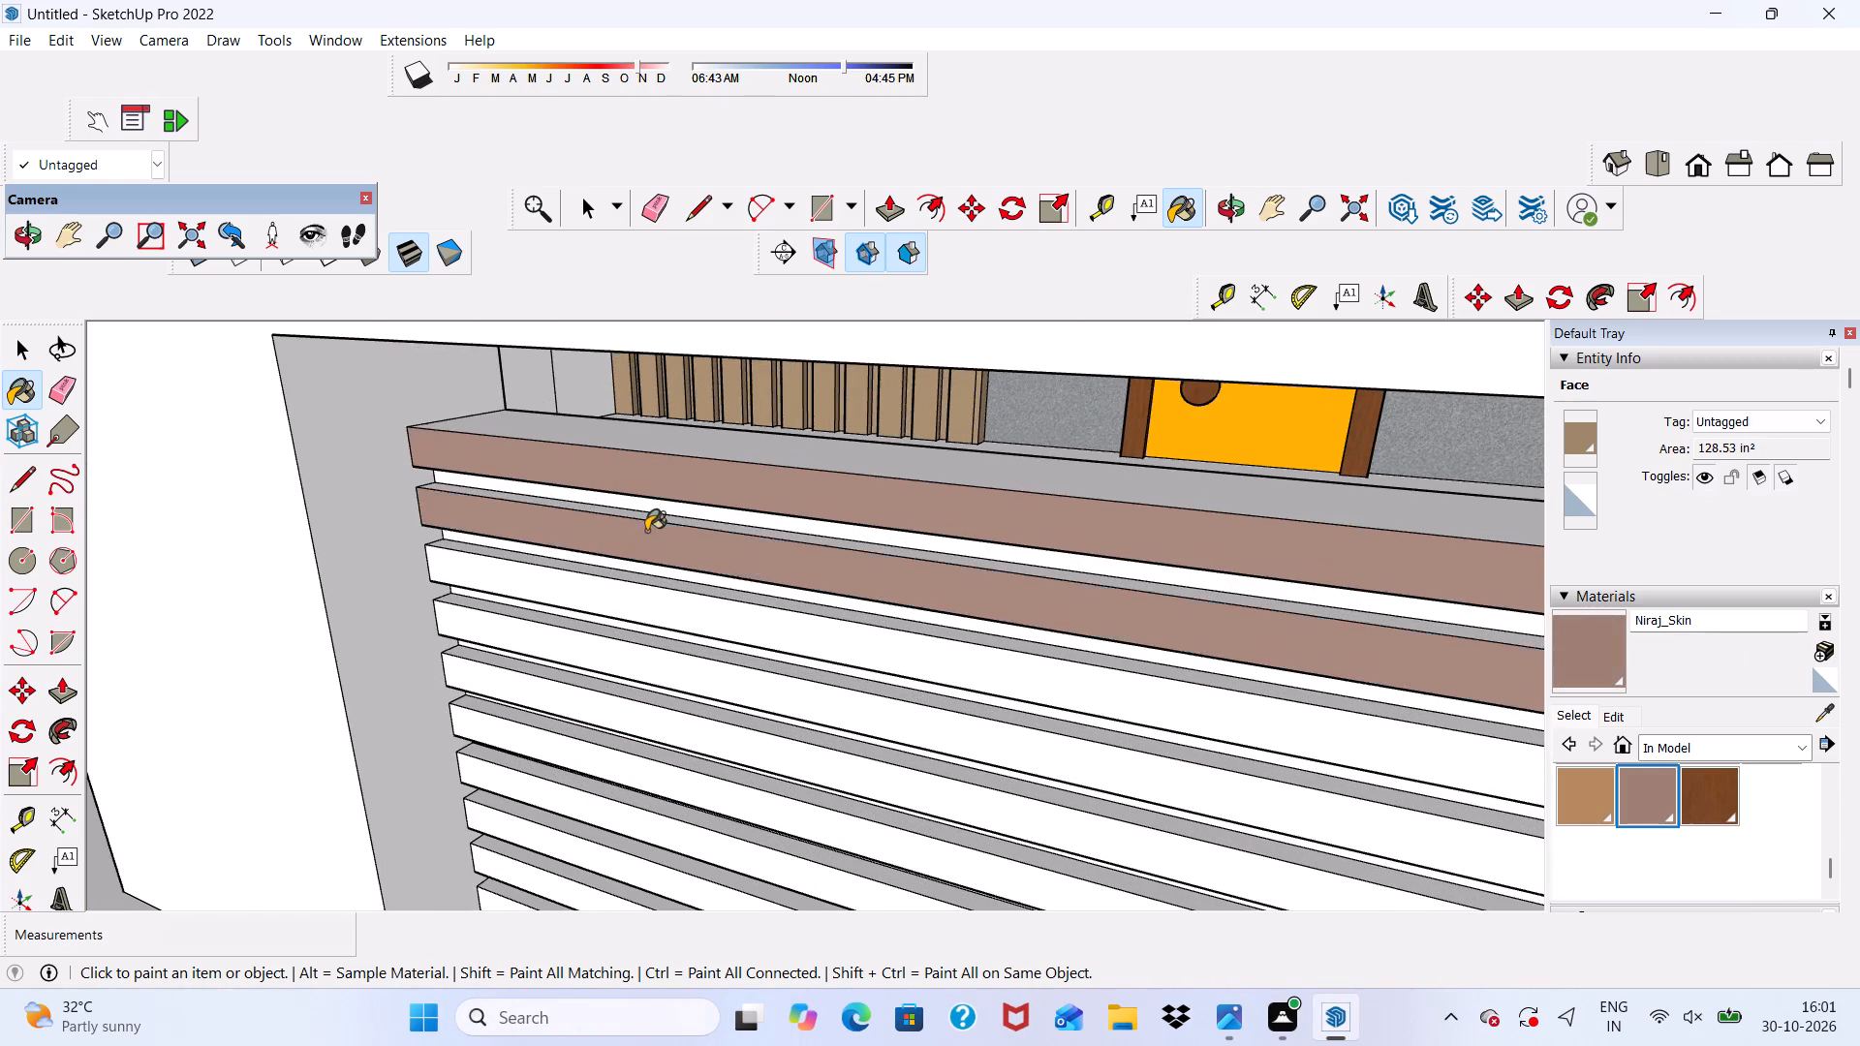
Paint the front faces of the remaining horizontal slats of the wide gate, down to the ground, with Niraj_Skin.
scroll(646, 531, down, 6)
middle_drag(647, 550, 749, 380)
scroll(659, 430, up, 5)
click(659, 430)
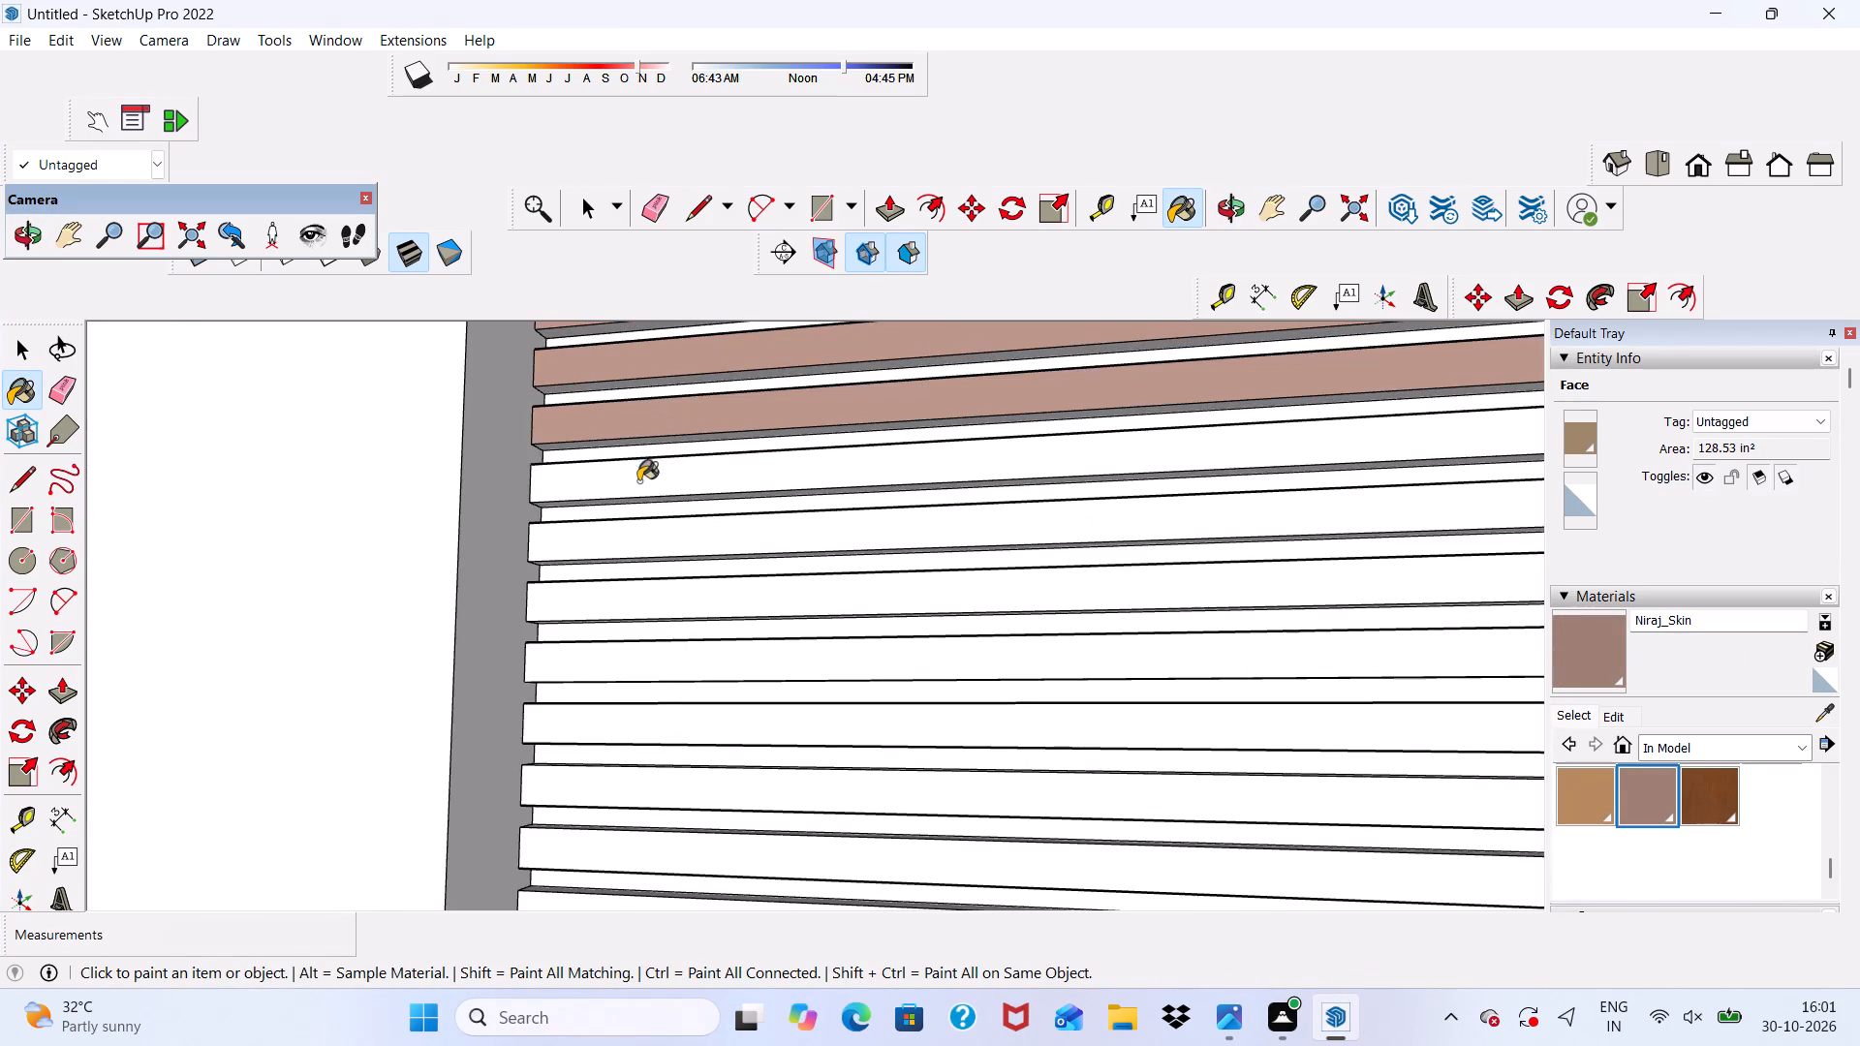
click(638, 485)
click(627, 549)
click(610, 604)
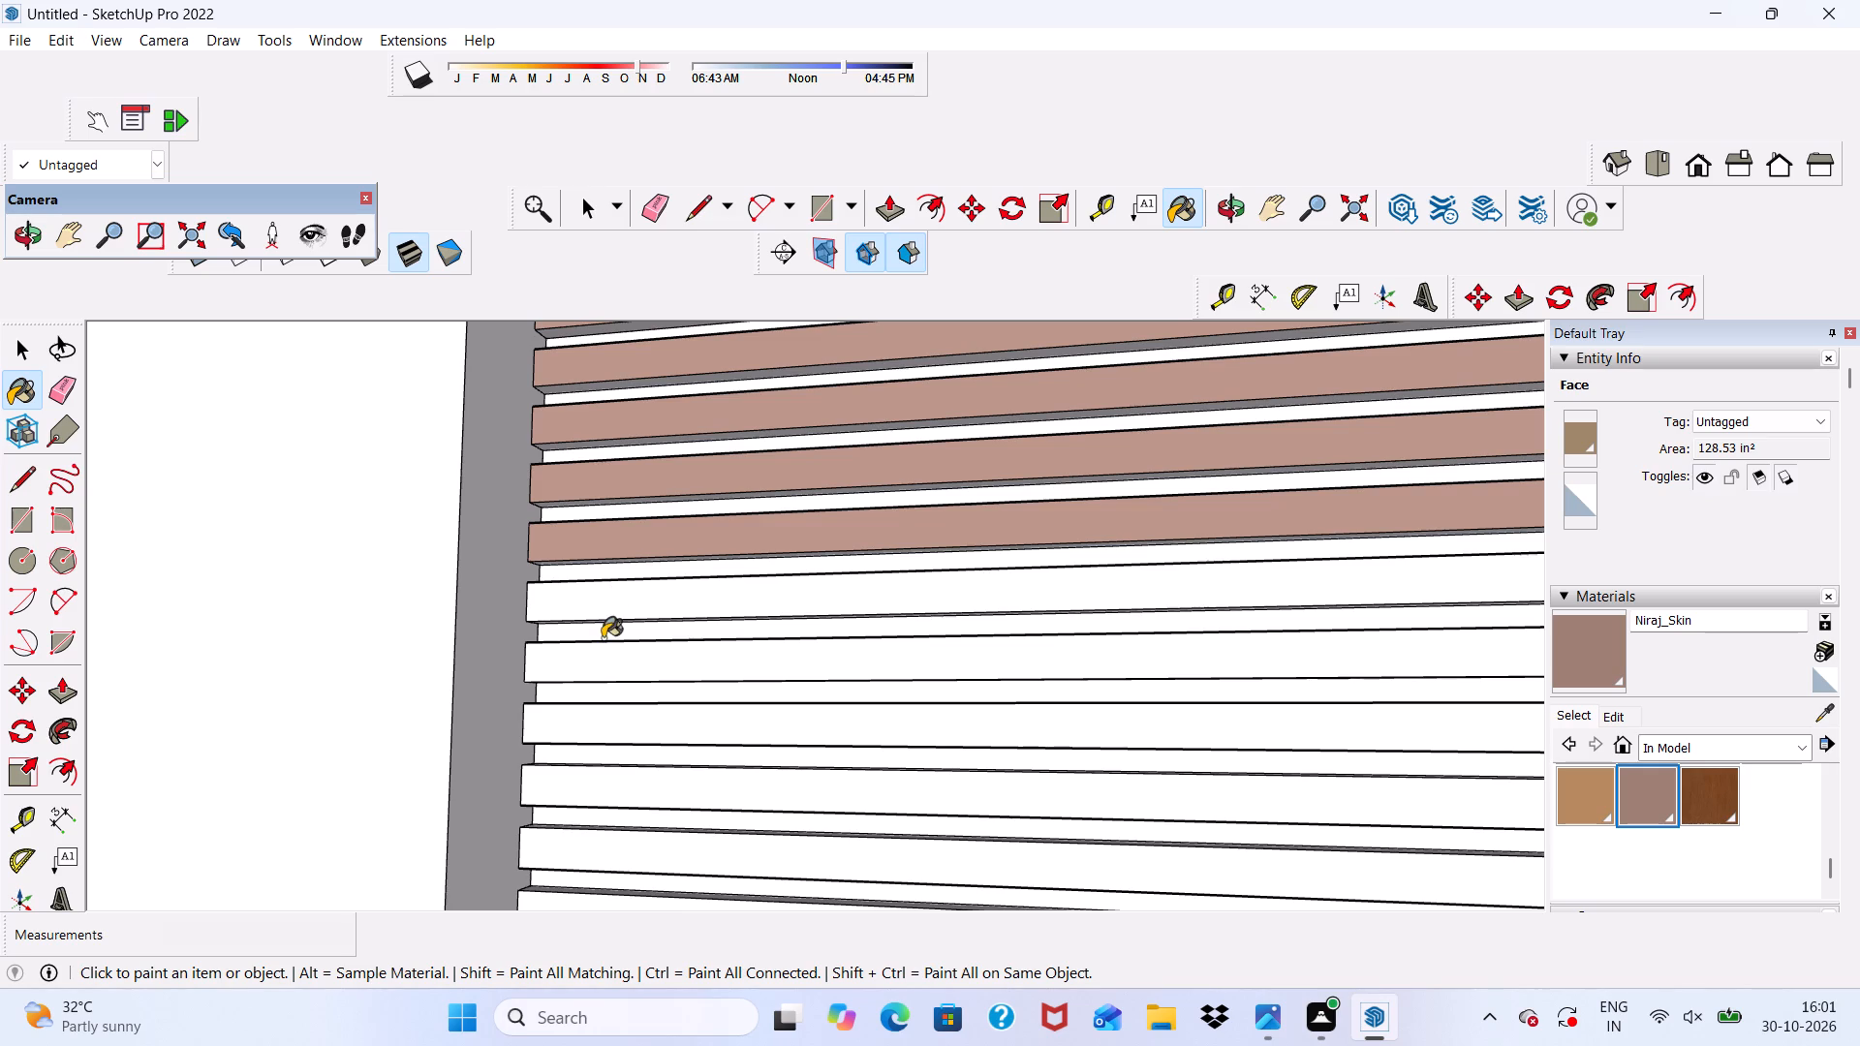
drag(603, 638, 600, 661)
click(577, 727)
scroll(609, 647, down, 7)
scroll(744, 520, down, 4)
middle_drag(774, 651, 733, 749)
scroll(733, 749, up, 12)
click(711, 720)
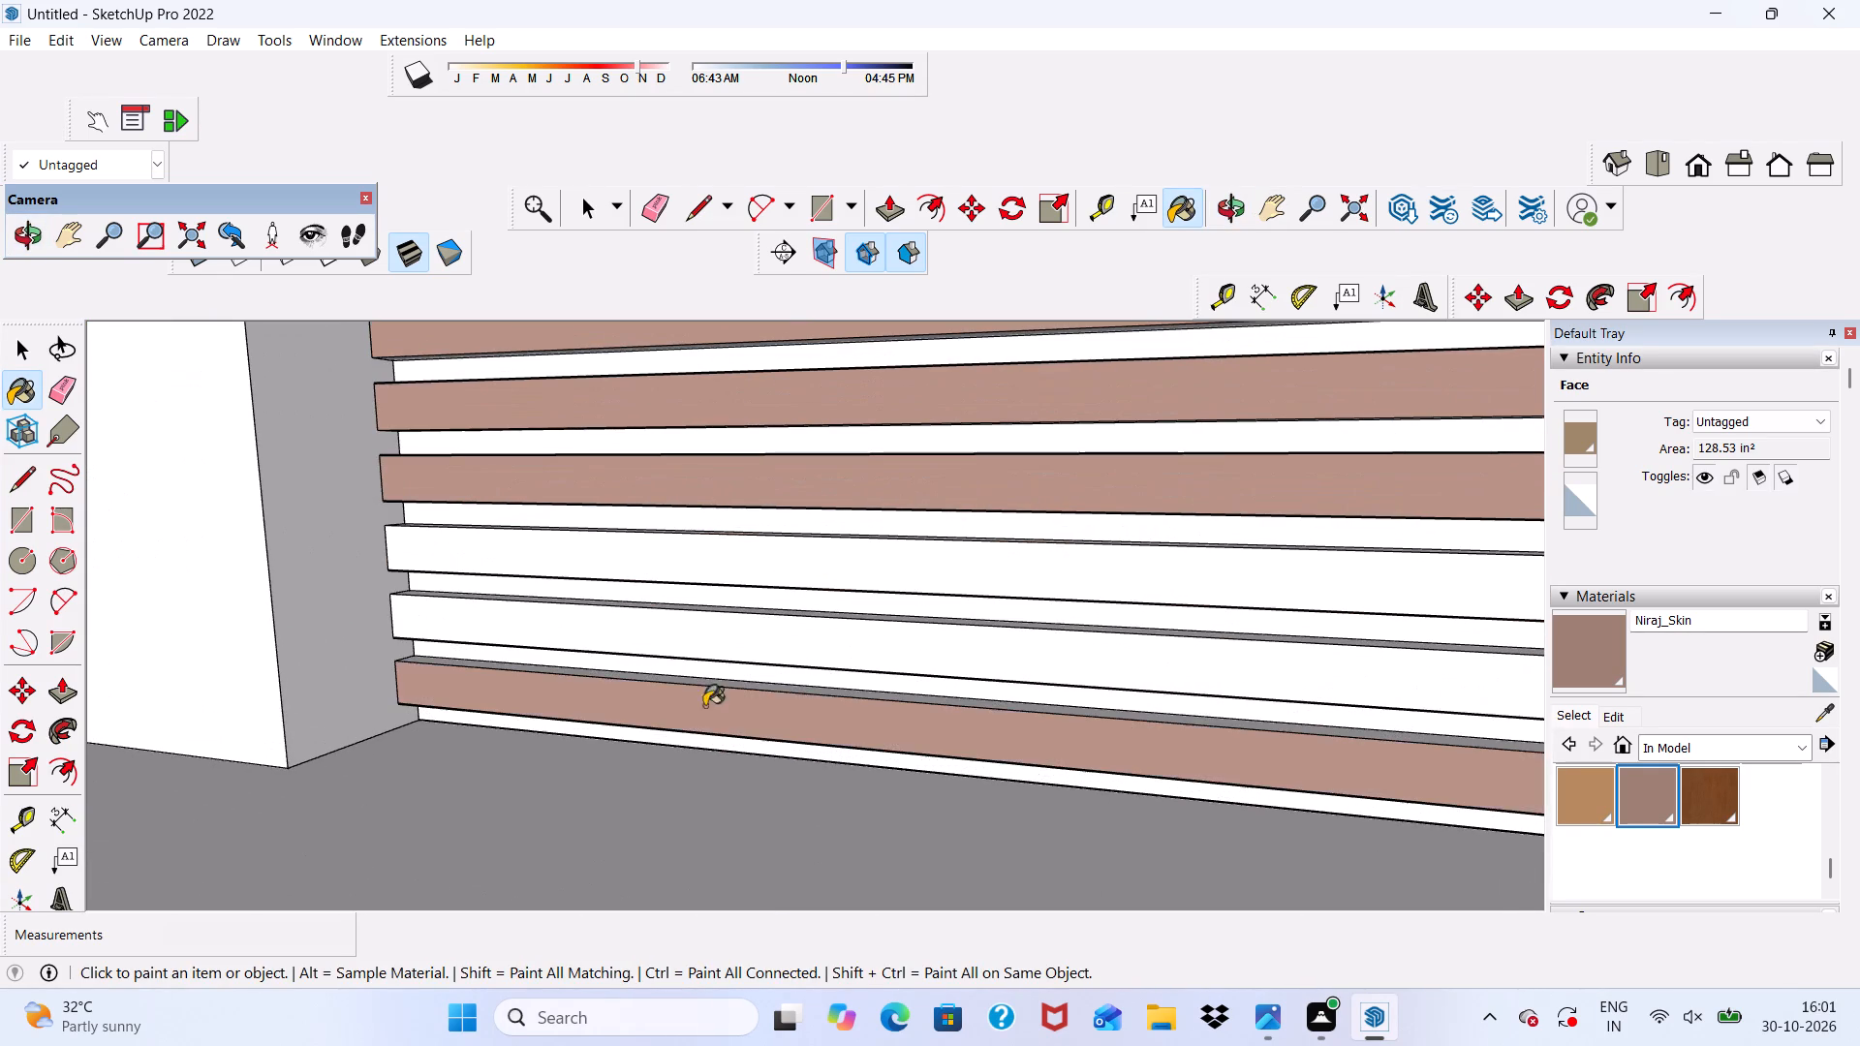
click(649, 627)
click(621, 554)
Paint the white recessed strips between the lower slats of the wide gate, from the bottom up, with Niraj_Skin.
scroll(620, 553, down, 5)
scroll(610, 636, up, 5)
scroll(610, 637, down, 1)
scroll(586, 696, up, 4)
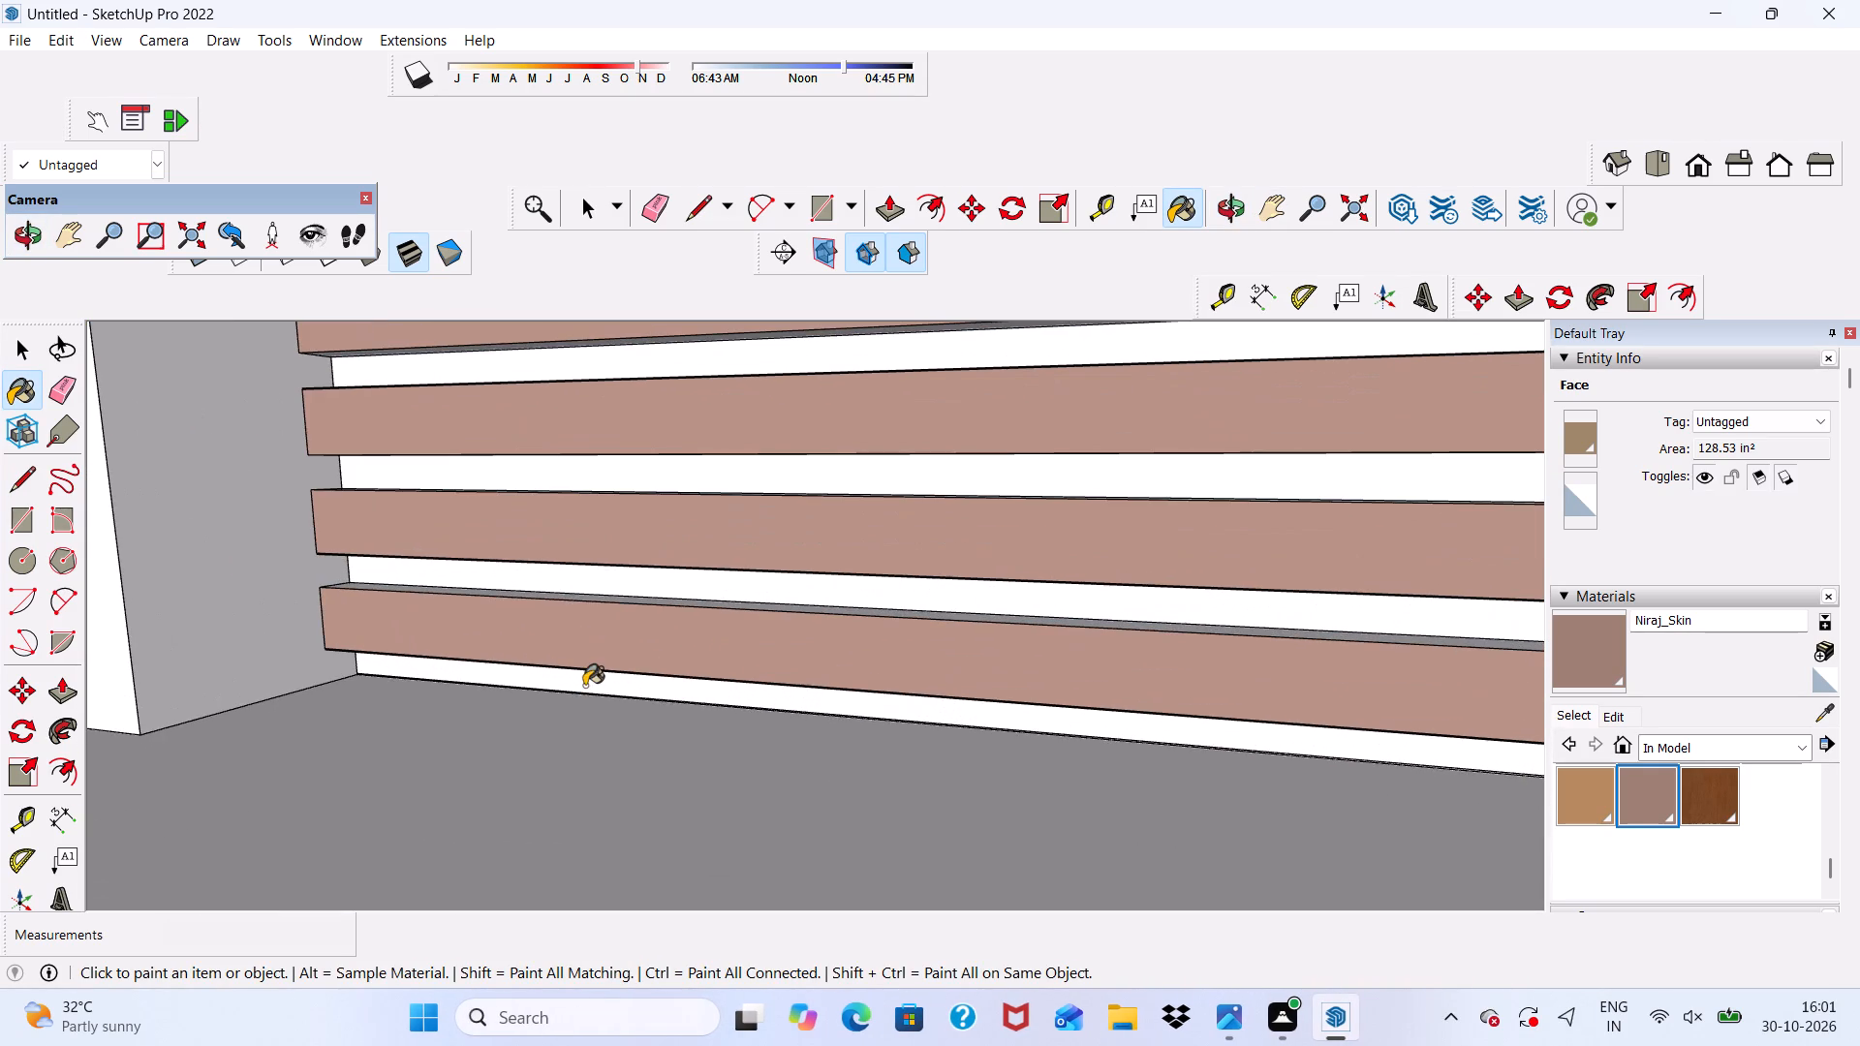
click(584, 686)
click(570, 594)
click(570, 581)
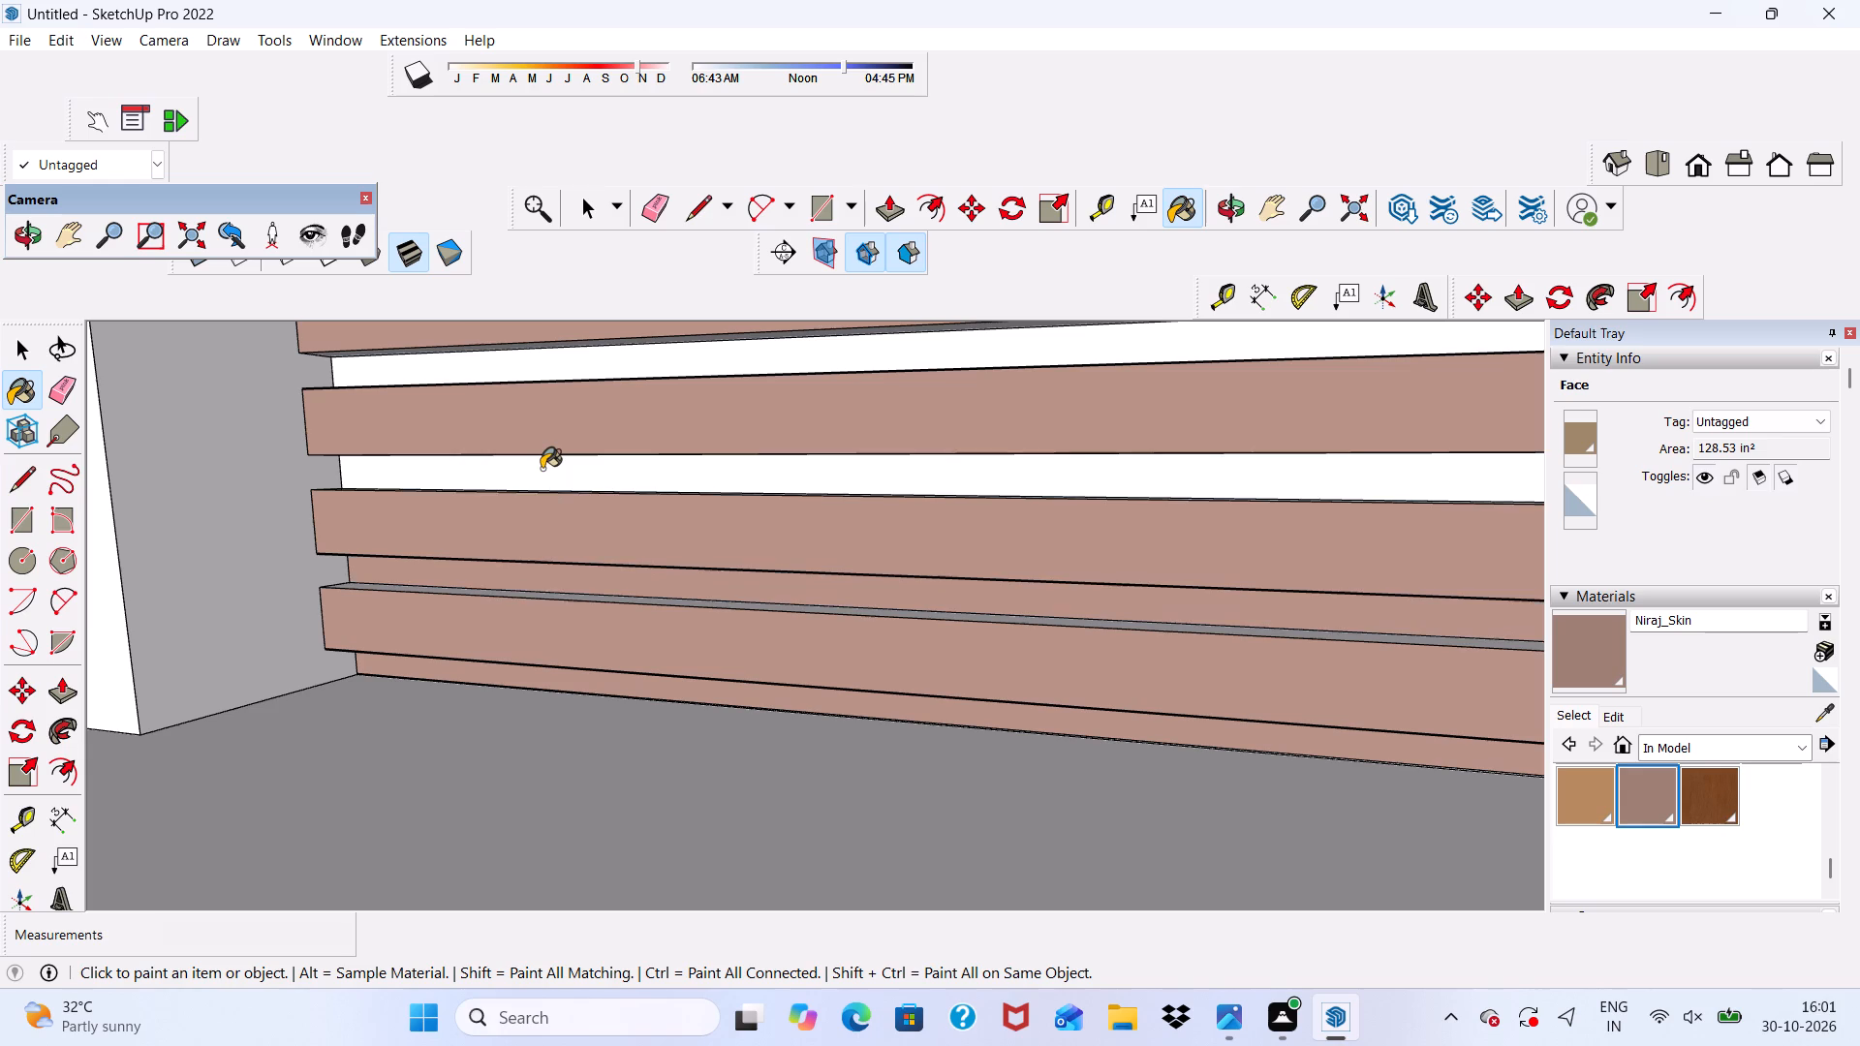
click(542, 469)
click(542, 374)
scroll(542, 382, down, 6)
scroll(584, 571, down, 8)
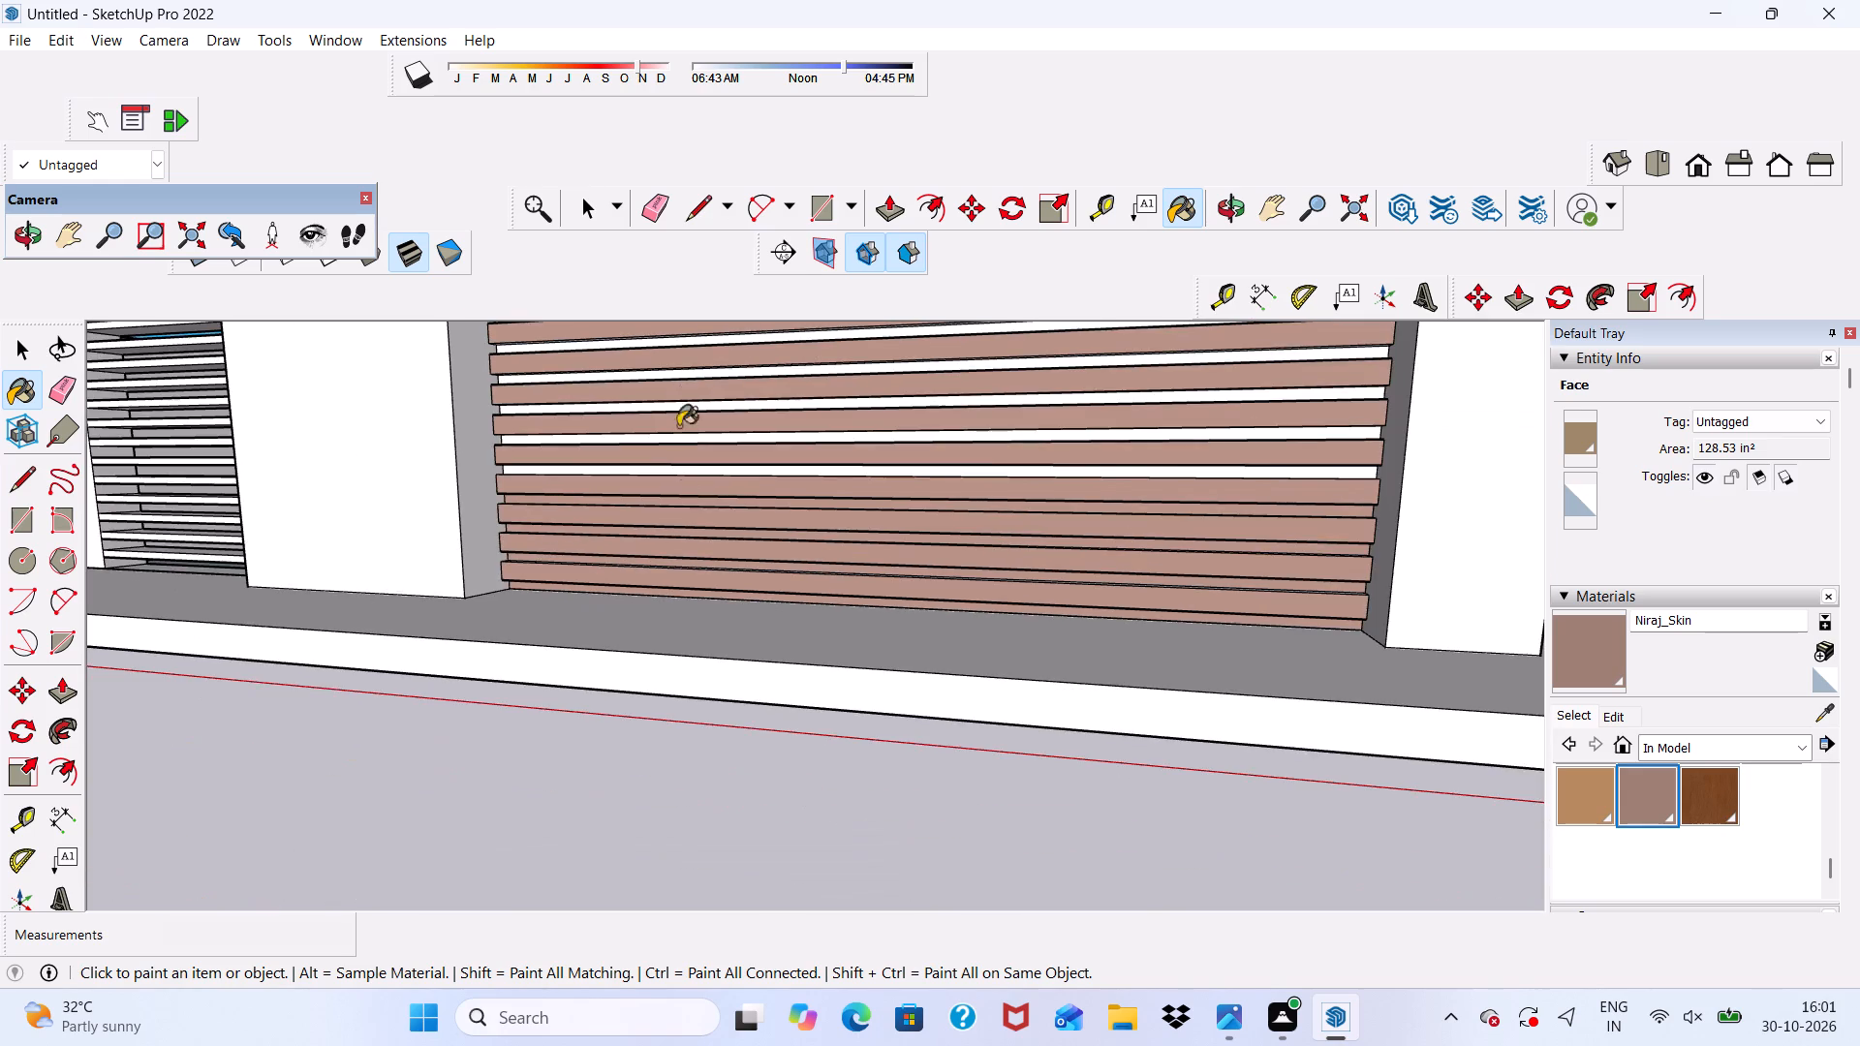
scroll(675, 501, up, 10)
click(636, 462)
click(628, 385)
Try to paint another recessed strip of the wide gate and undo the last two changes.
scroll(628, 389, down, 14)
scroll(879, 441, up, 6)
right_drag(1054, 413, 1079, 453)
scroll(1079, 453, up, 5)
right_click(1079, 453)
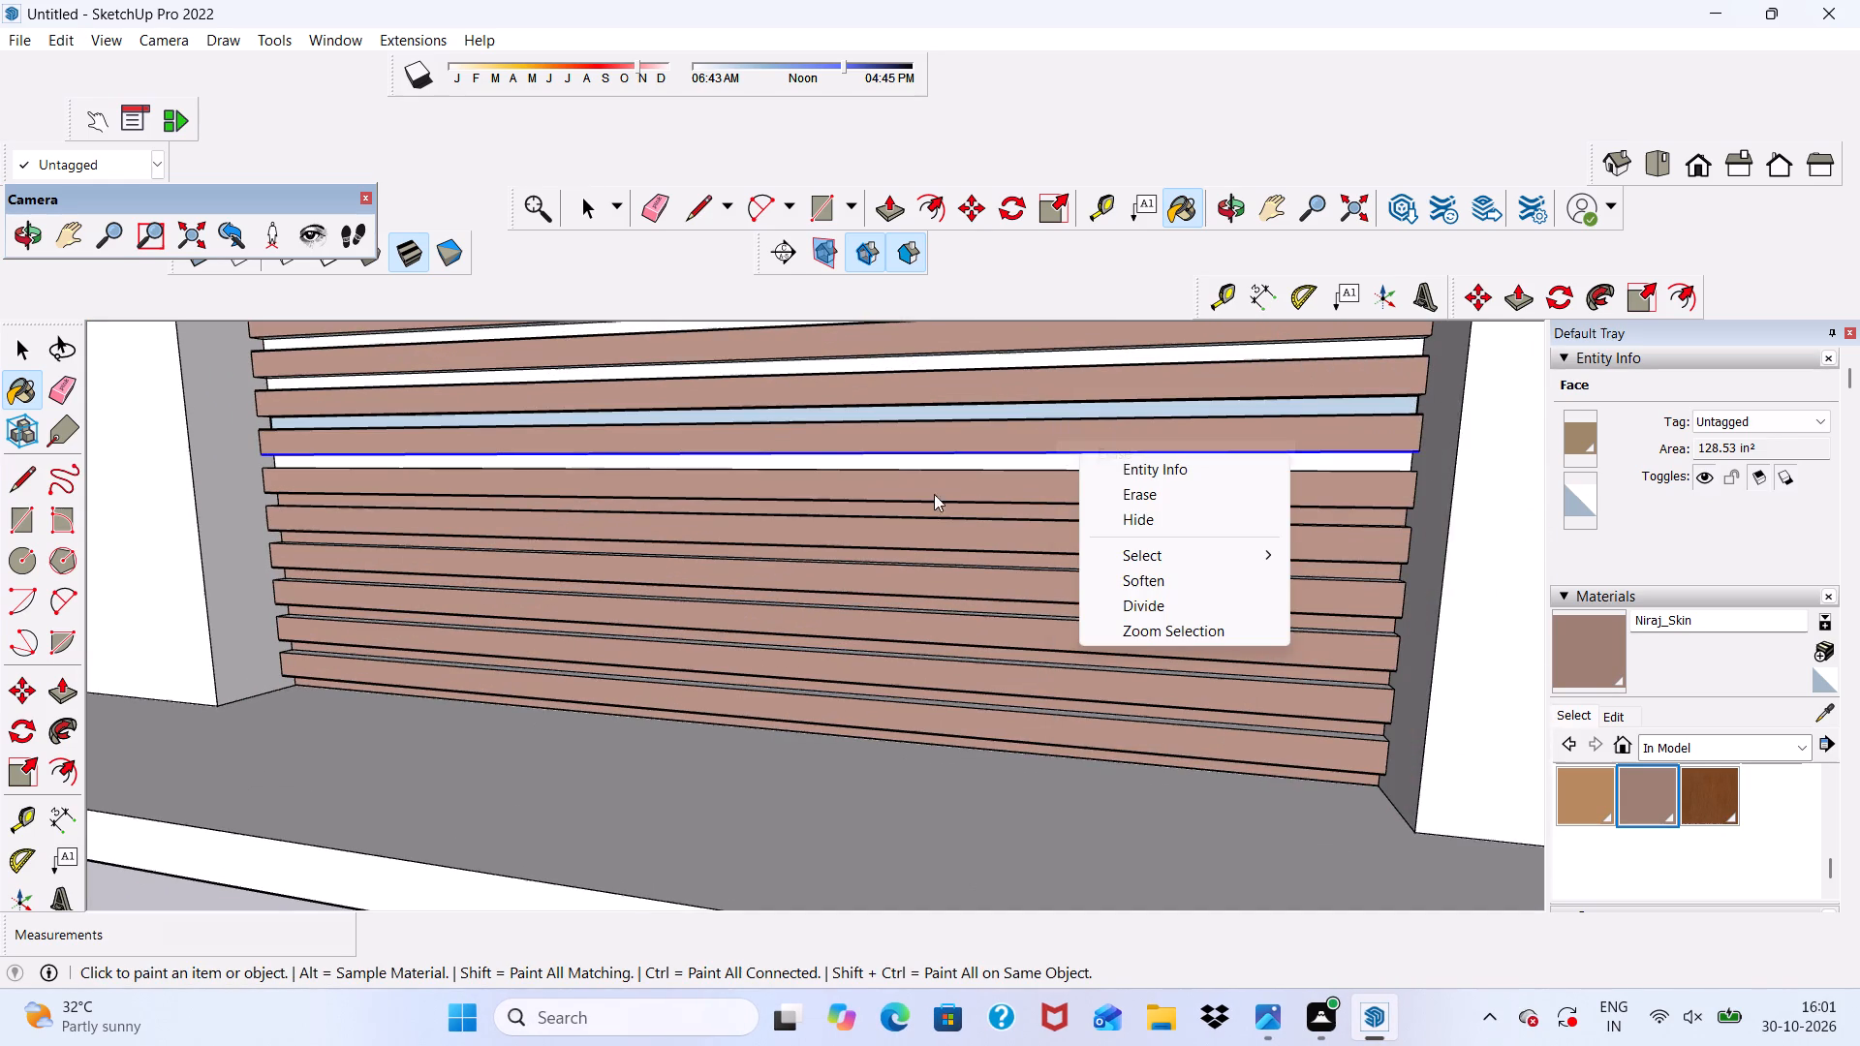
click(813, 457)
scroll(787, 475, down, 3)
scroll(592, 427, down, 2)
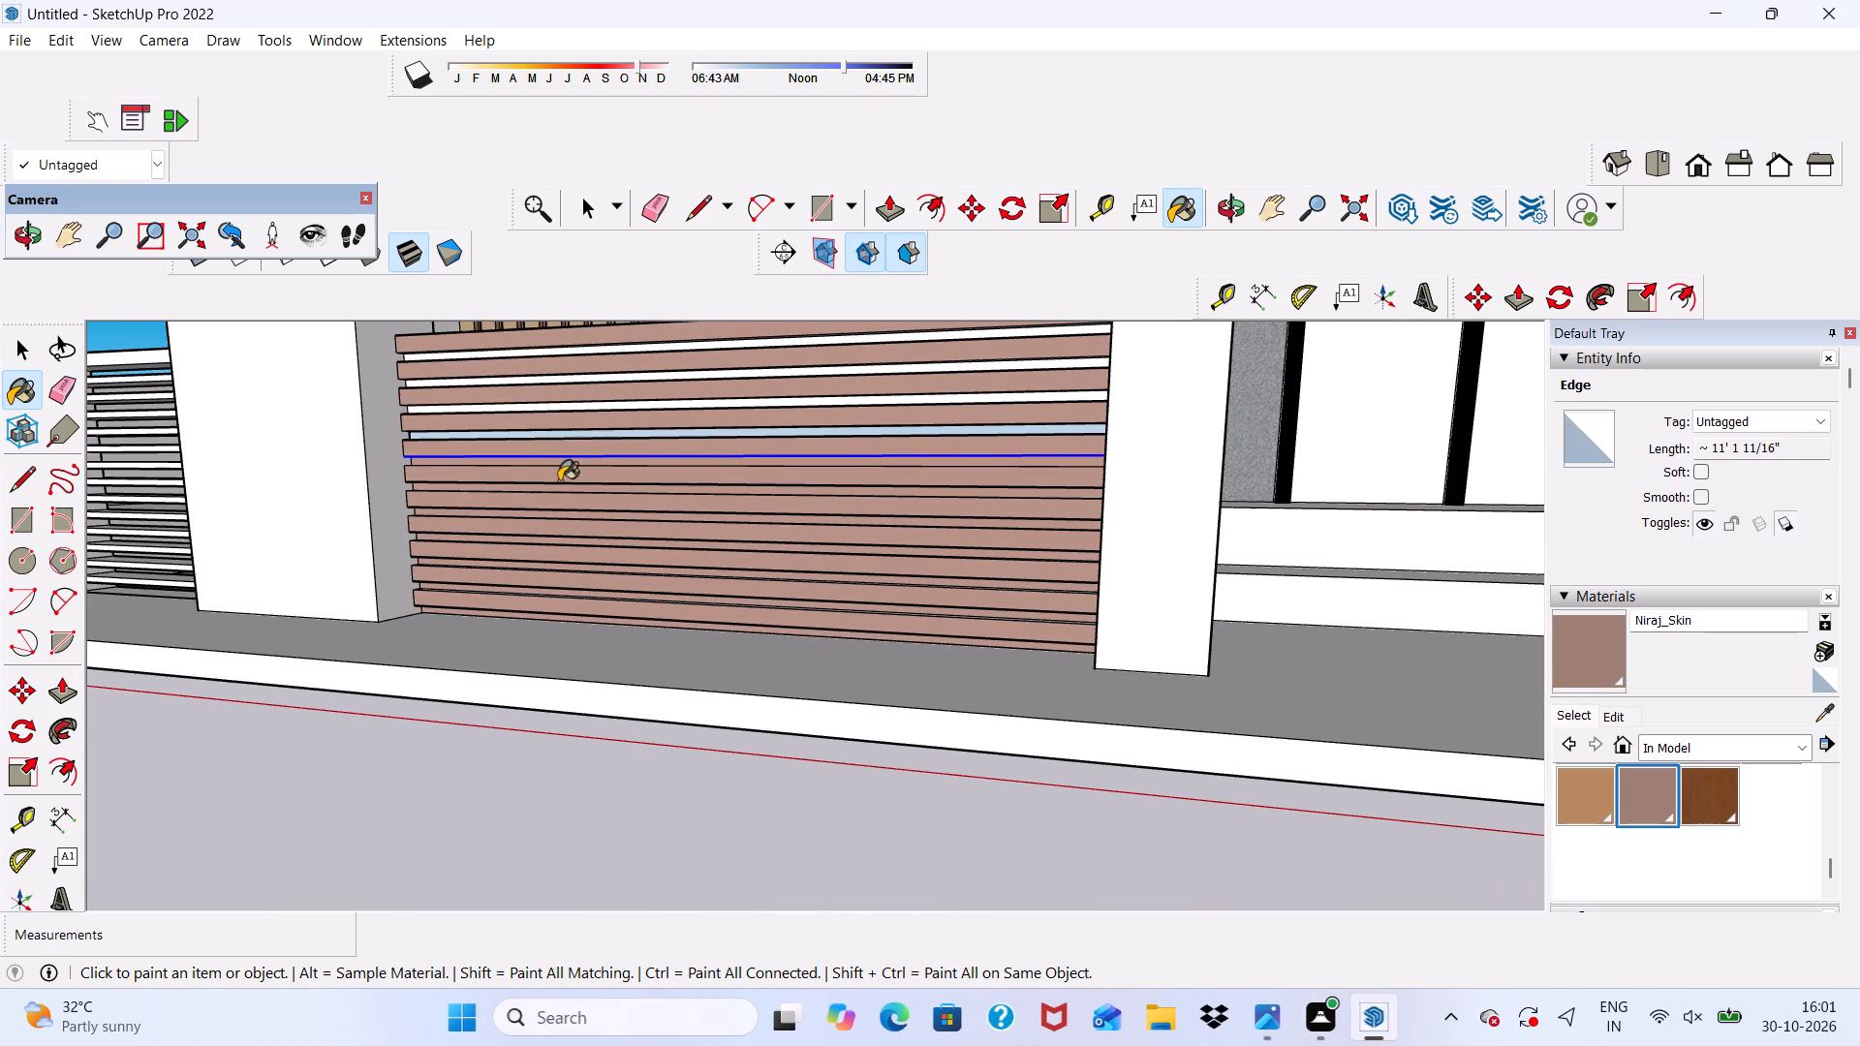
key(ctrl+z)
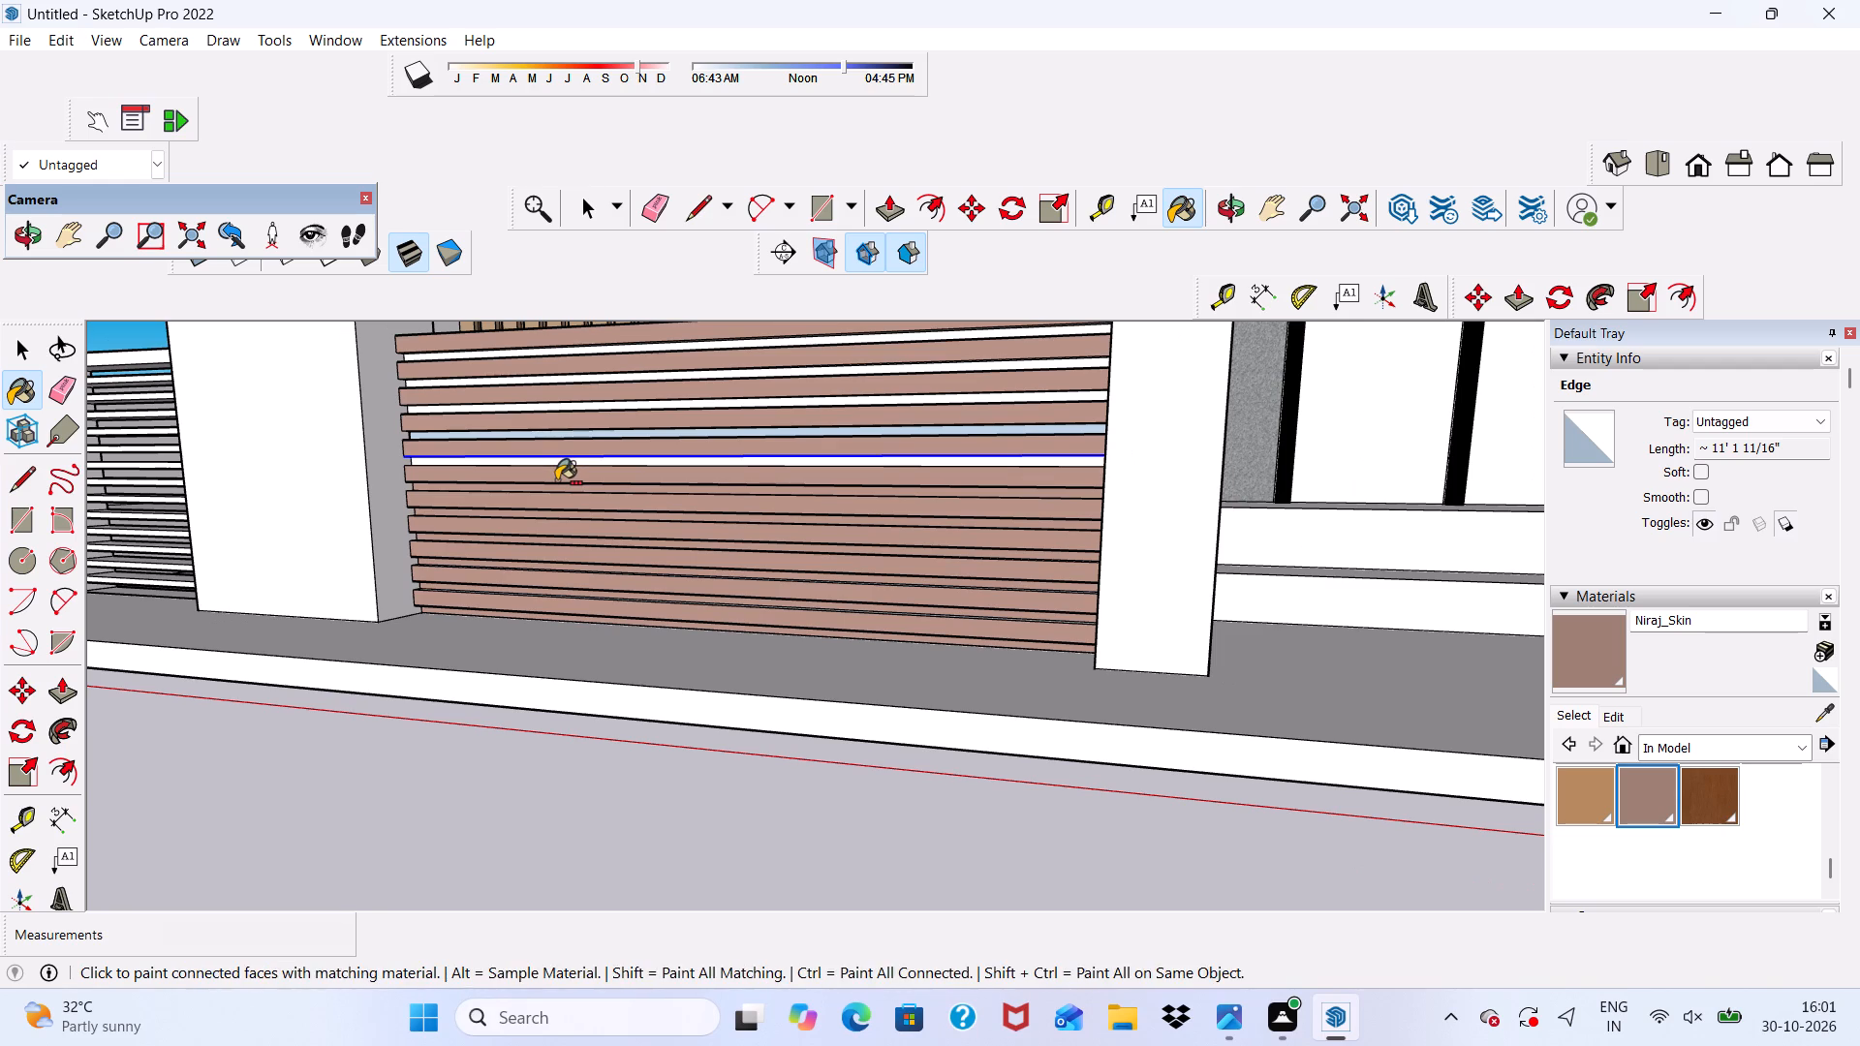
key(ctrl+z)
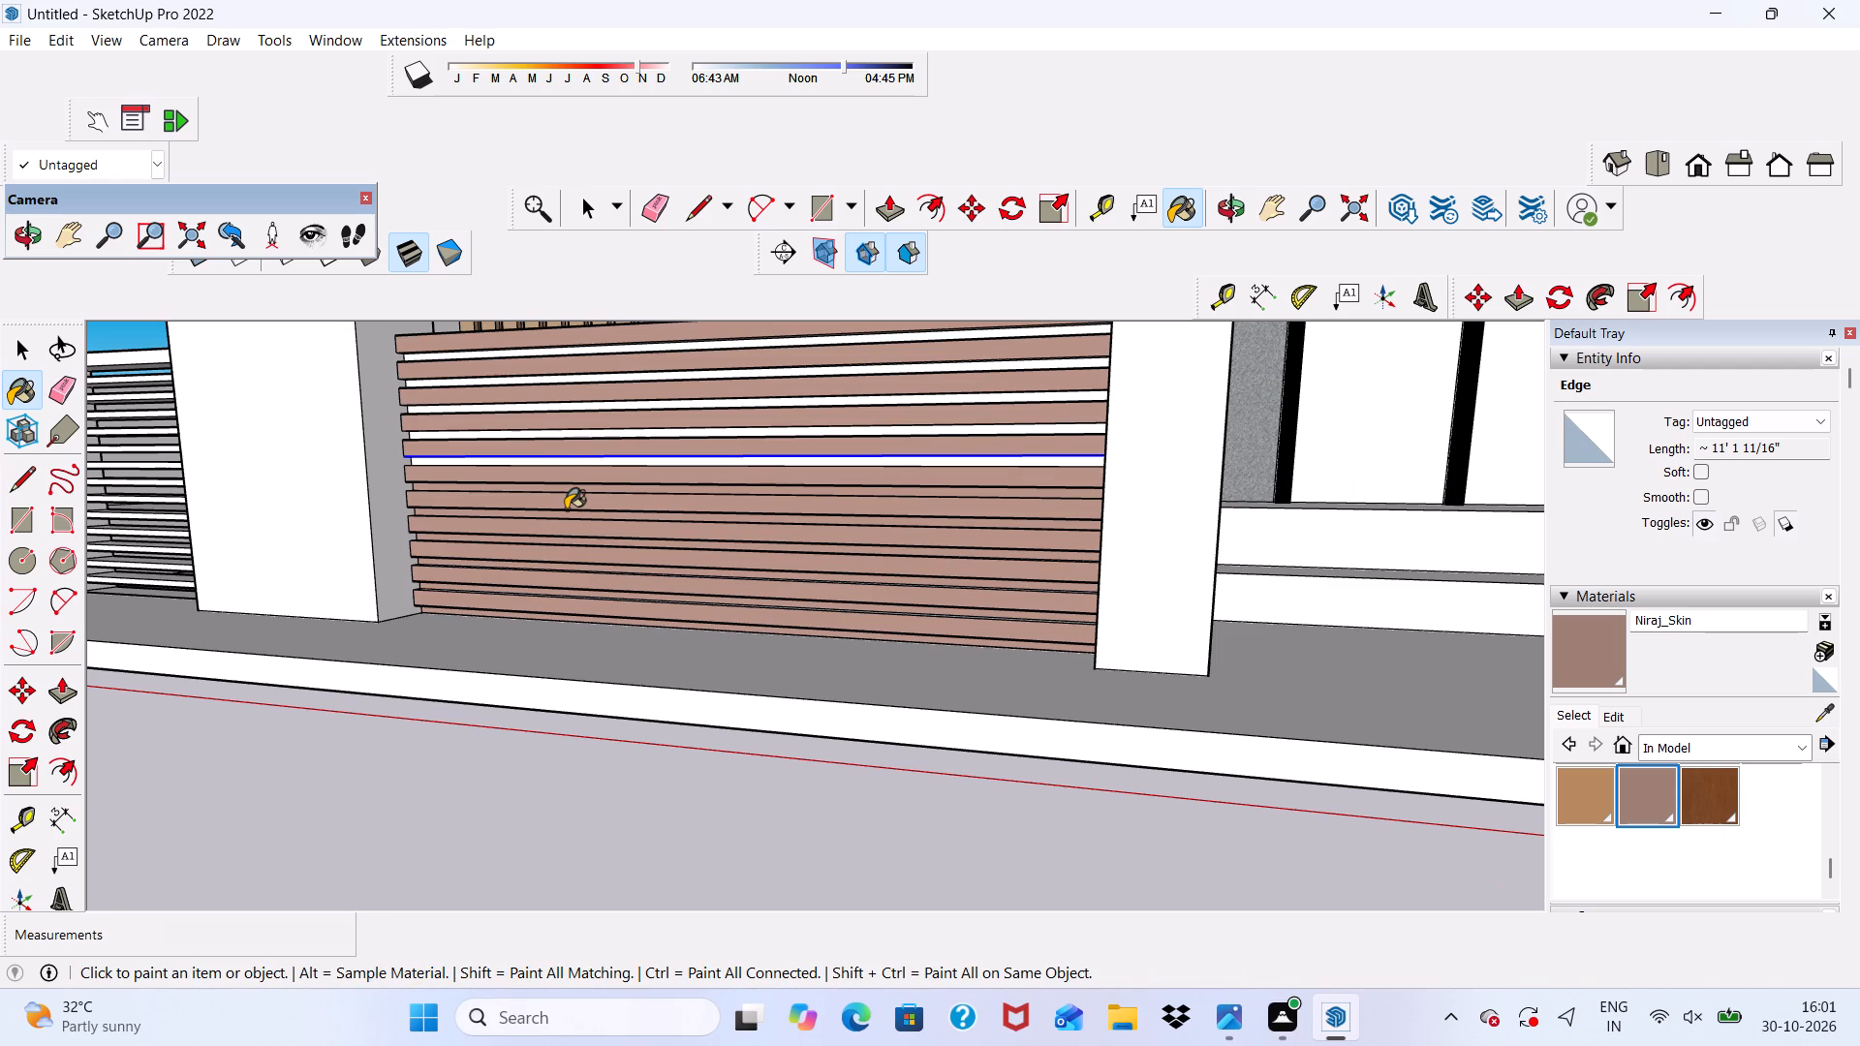
Paint the remaining white recessed strips between the upper slats of the wide front gate with Niraj_Skin.
scroll(581, 357, down, 3)
scroll(586, 481, up, 15)
click(567, 481)
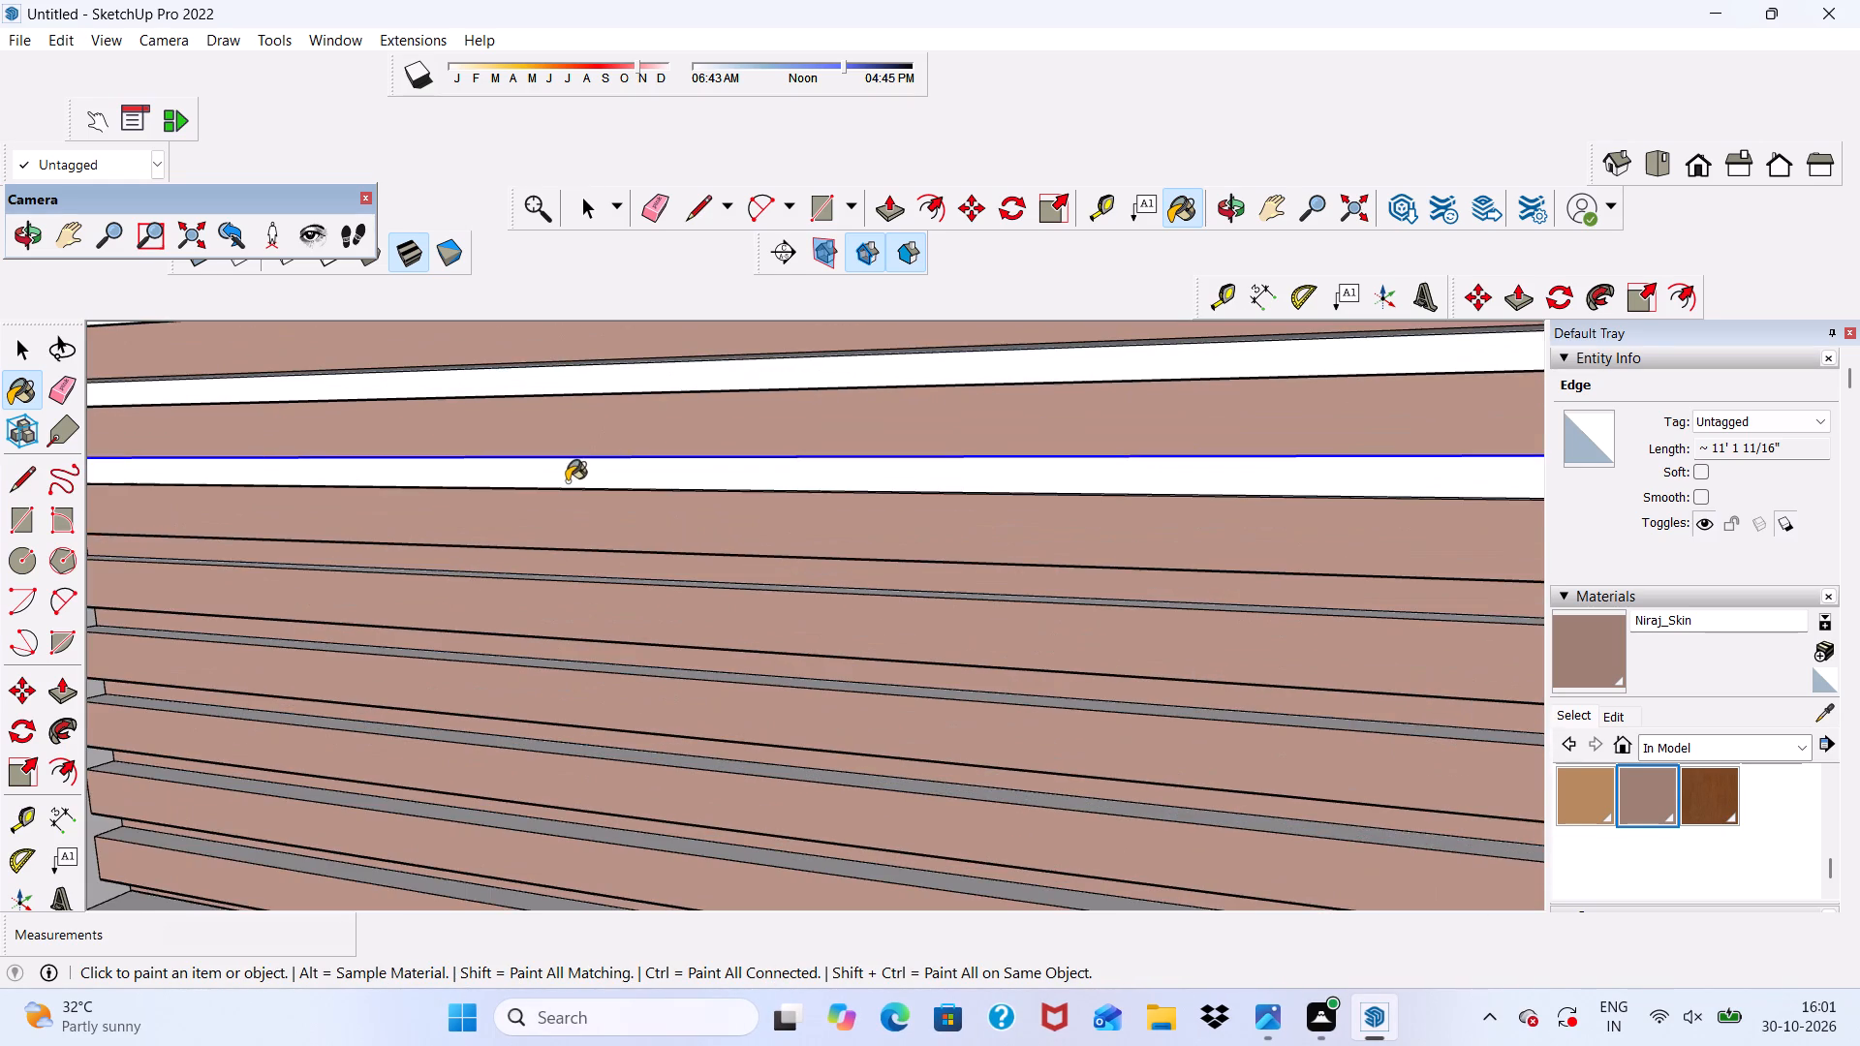
scroll(558, 464, down, 7)
scroll(561, 365, up, 6)
click(539, 470)
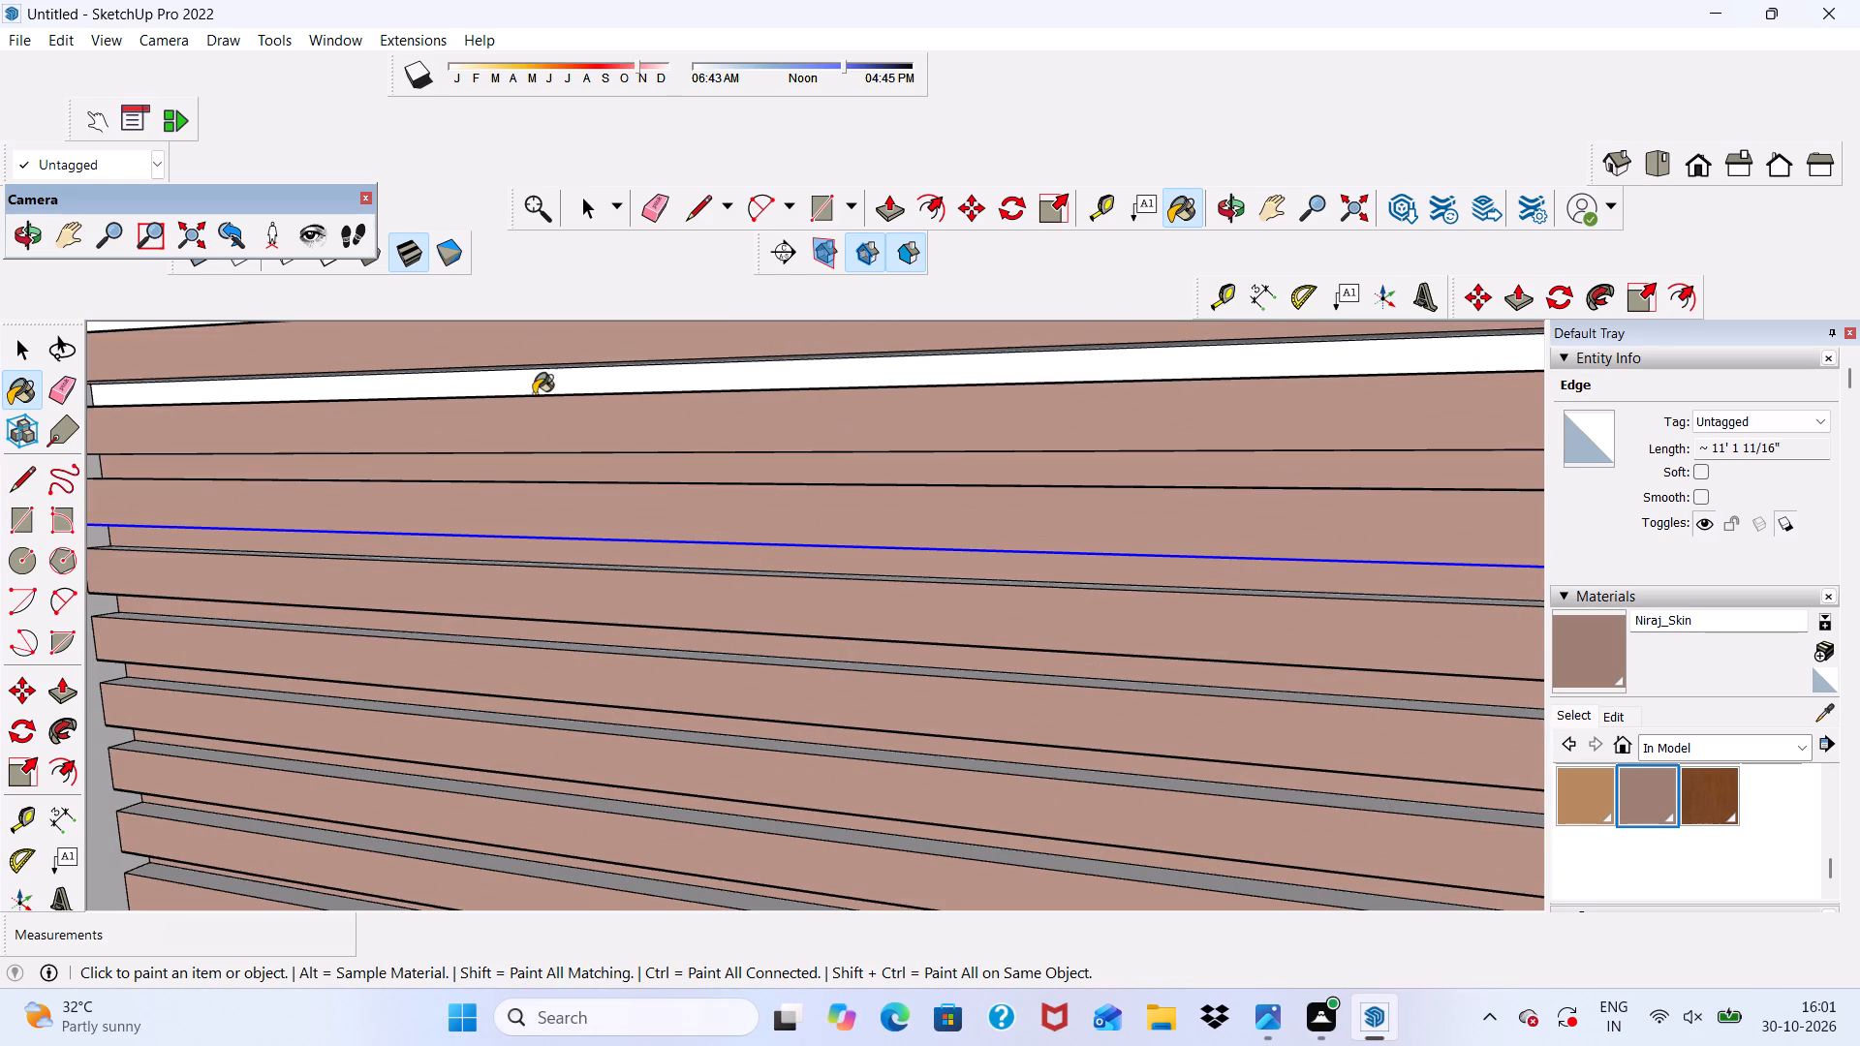
click(534, 394)
scroll(534, 394, down, 20)
scroll(534, 394, down, 1)
scroll(631, 397, up, 3)
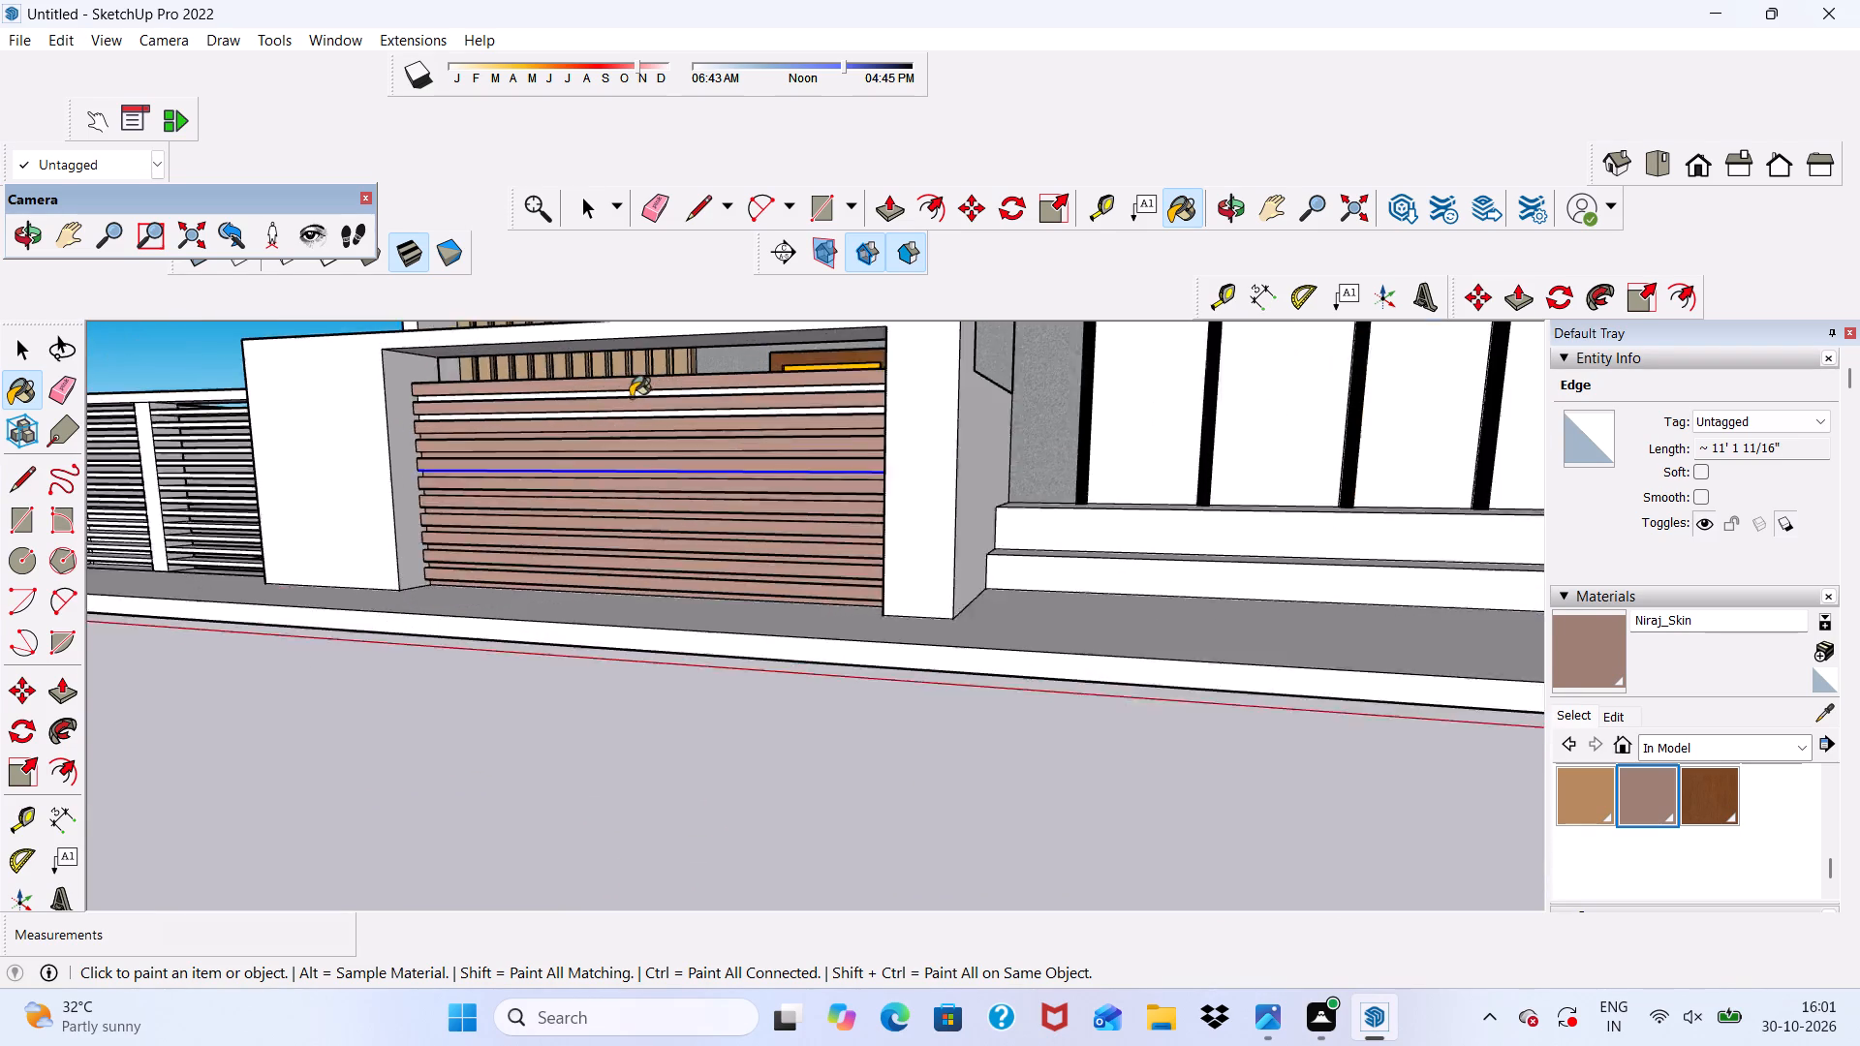
scroll(631, 397, up, 13)
click(639, 392)
scroll(634, 463, up, 3)
click(630, 451)
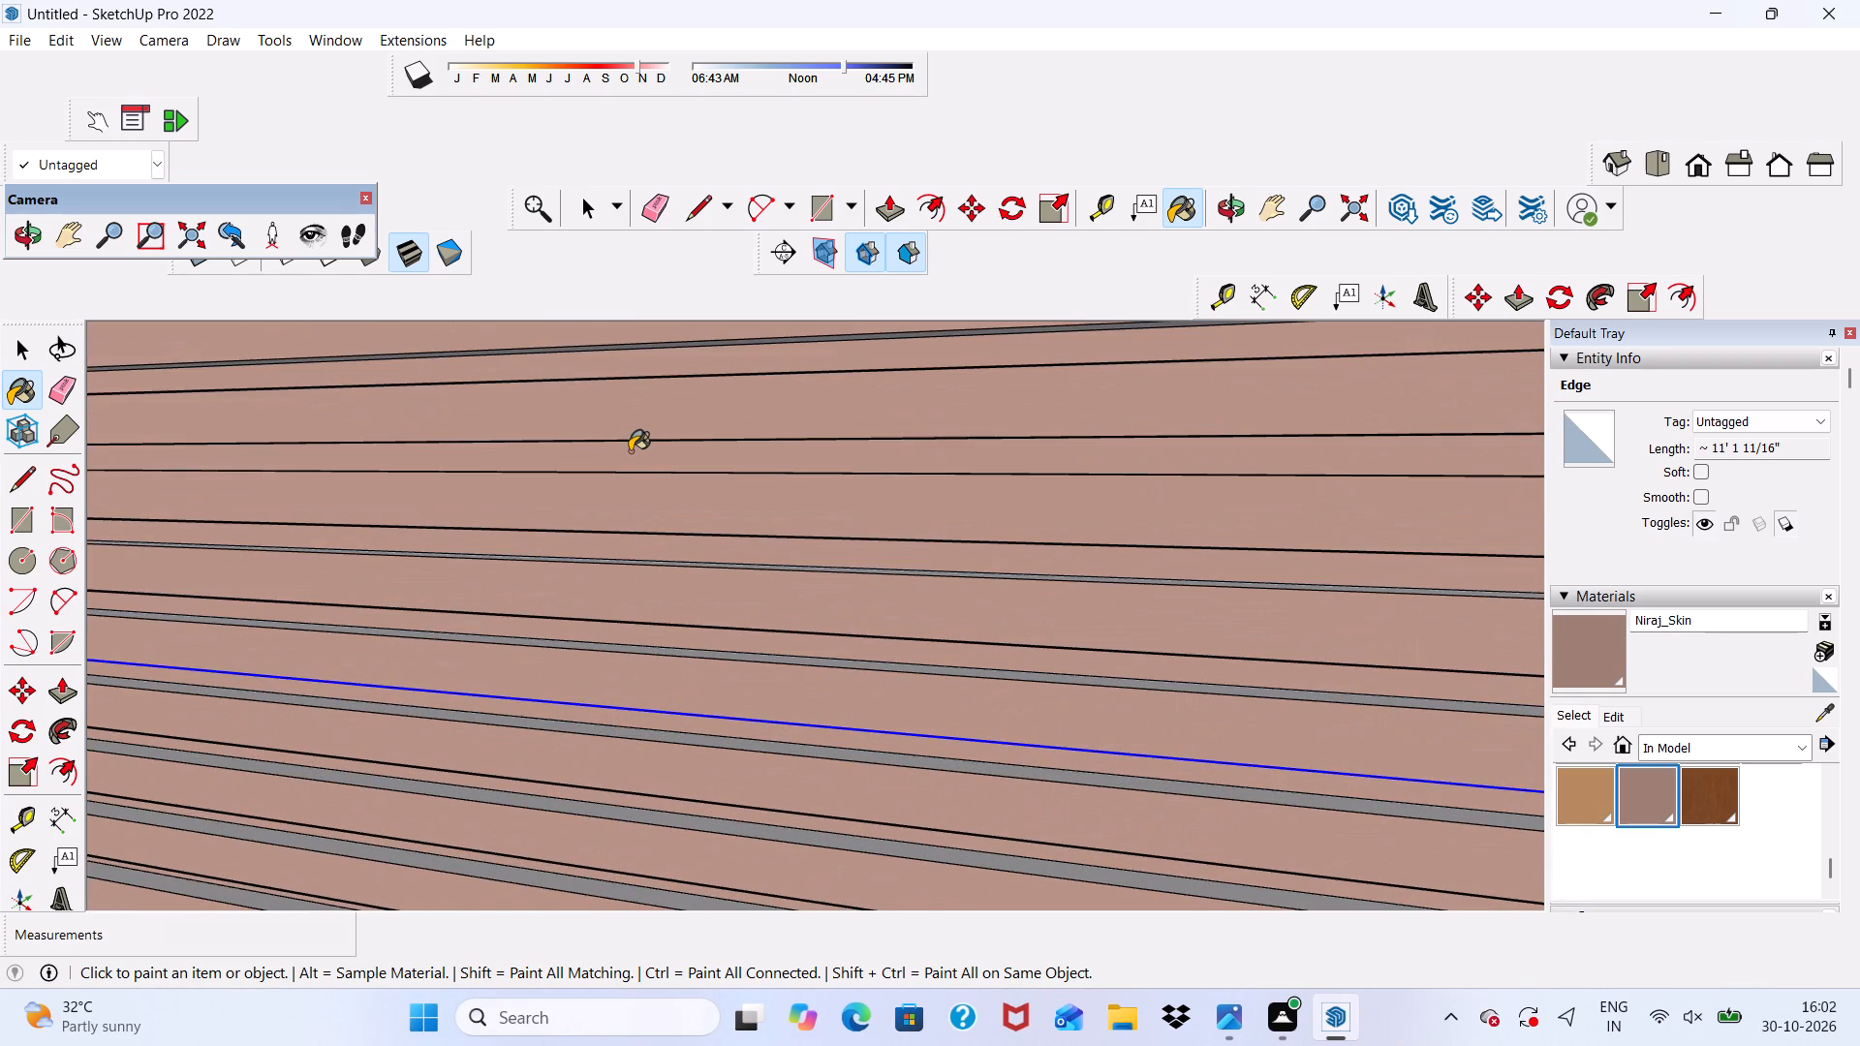
Paint the gate's top face and the upward-facing ledges of its upper slats with Niraj_Skin.
scroll(614, 358, down, 5)
scroll(643, 520, up, 1)
middle_drag(643, 520, 626, 658)
scroll(573, 547, up, 1)
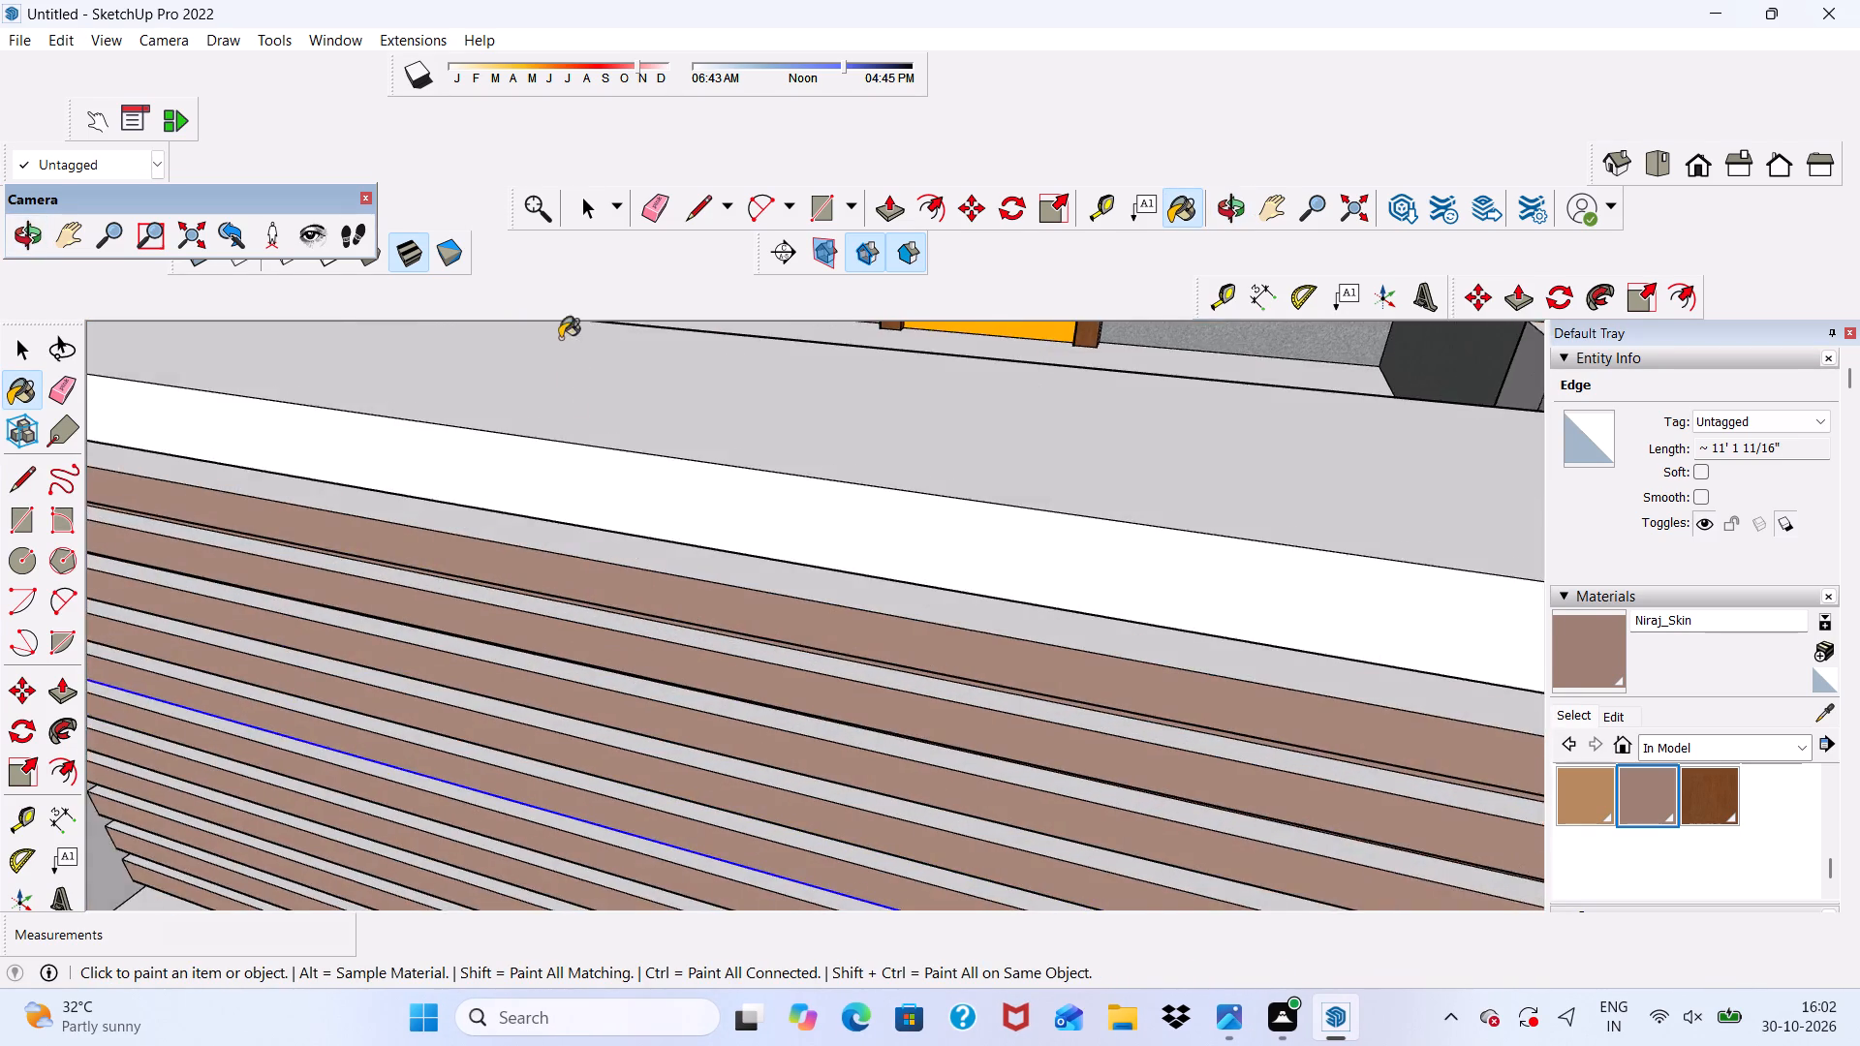
scroll(560, 338, down, 7)
scroll(651, 612, up, 6)
scroll(611, 335, down, 5)
middle_drag(624, 361, 663, 444)
scroll(663, 444, up, 4)
scroll(633, 457, down, 9)
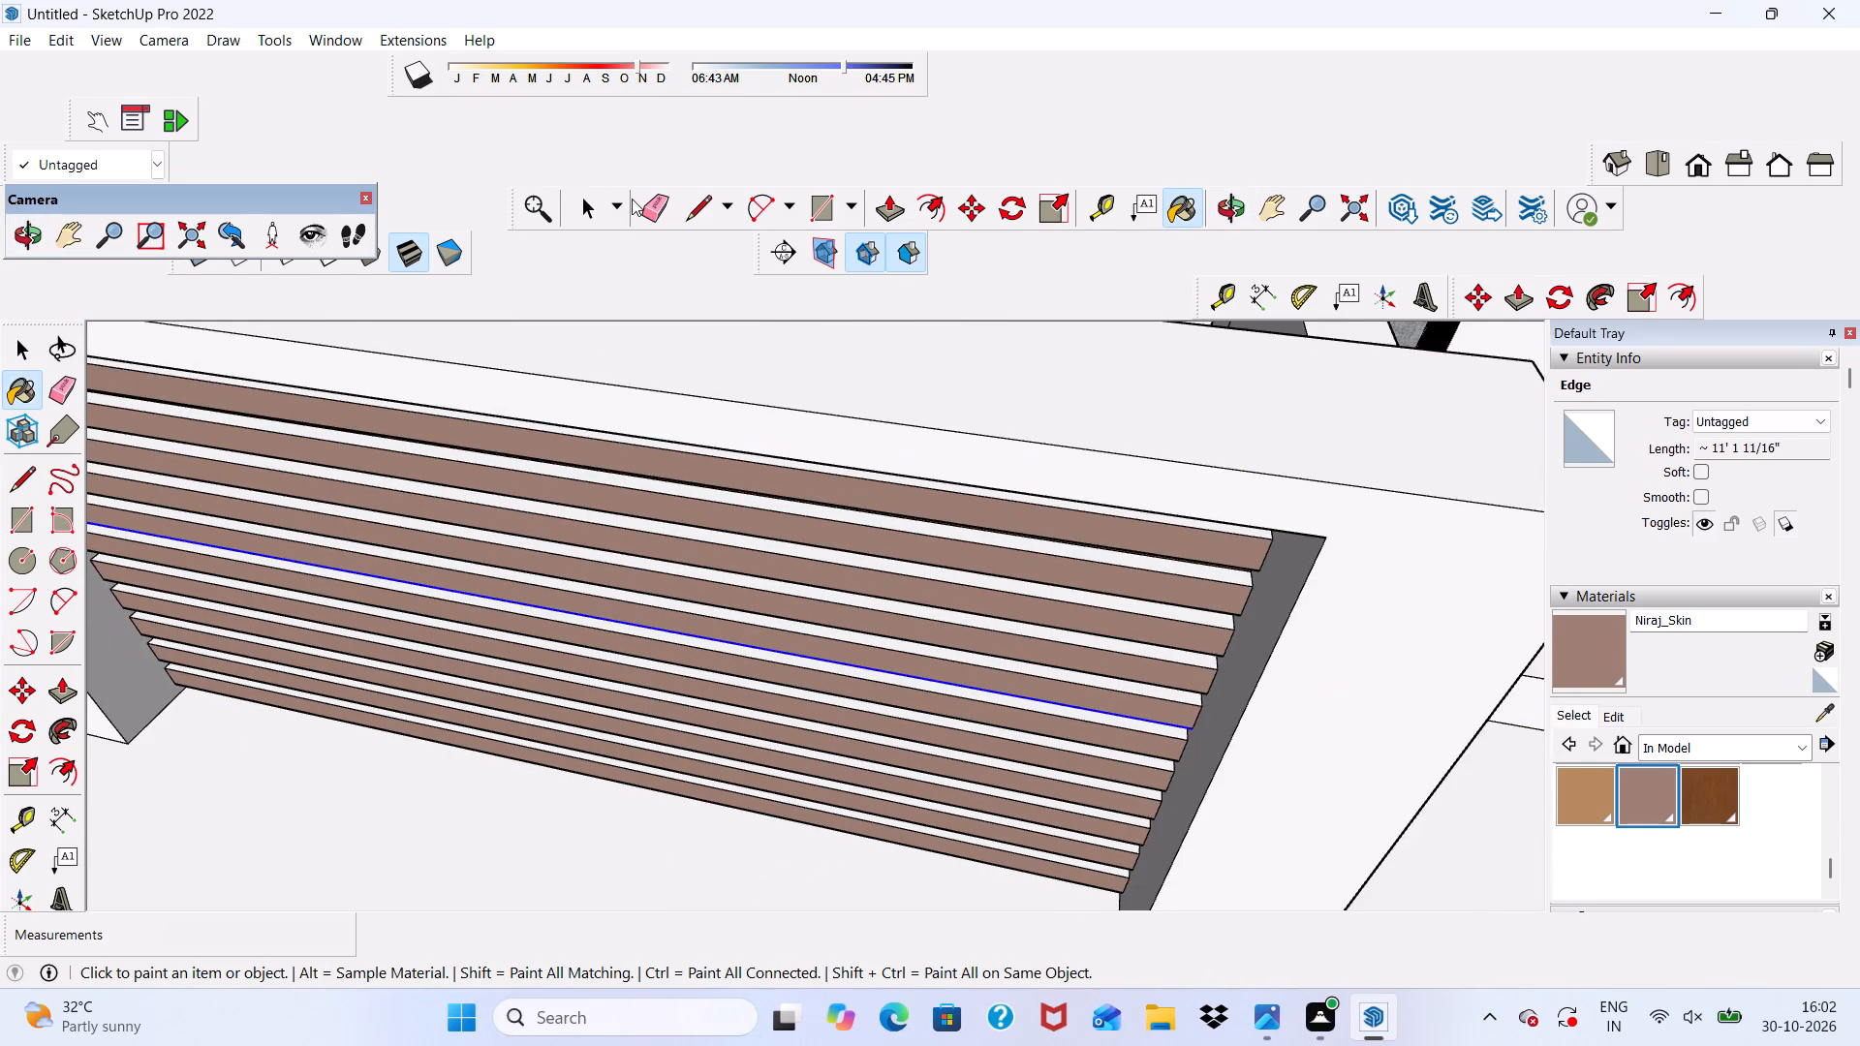
scroll(632, 199, down, 1)
scroll(637, 493, up, 6)
scroll(548, 254, down, 6)
scroll(785, 574, up, 2)
scroll(792, 455, down, 2)
middle_drag(806, 530, 713, 474)
scroll(940, 341, up, 3)
click(934, 357)
click(826, 499)
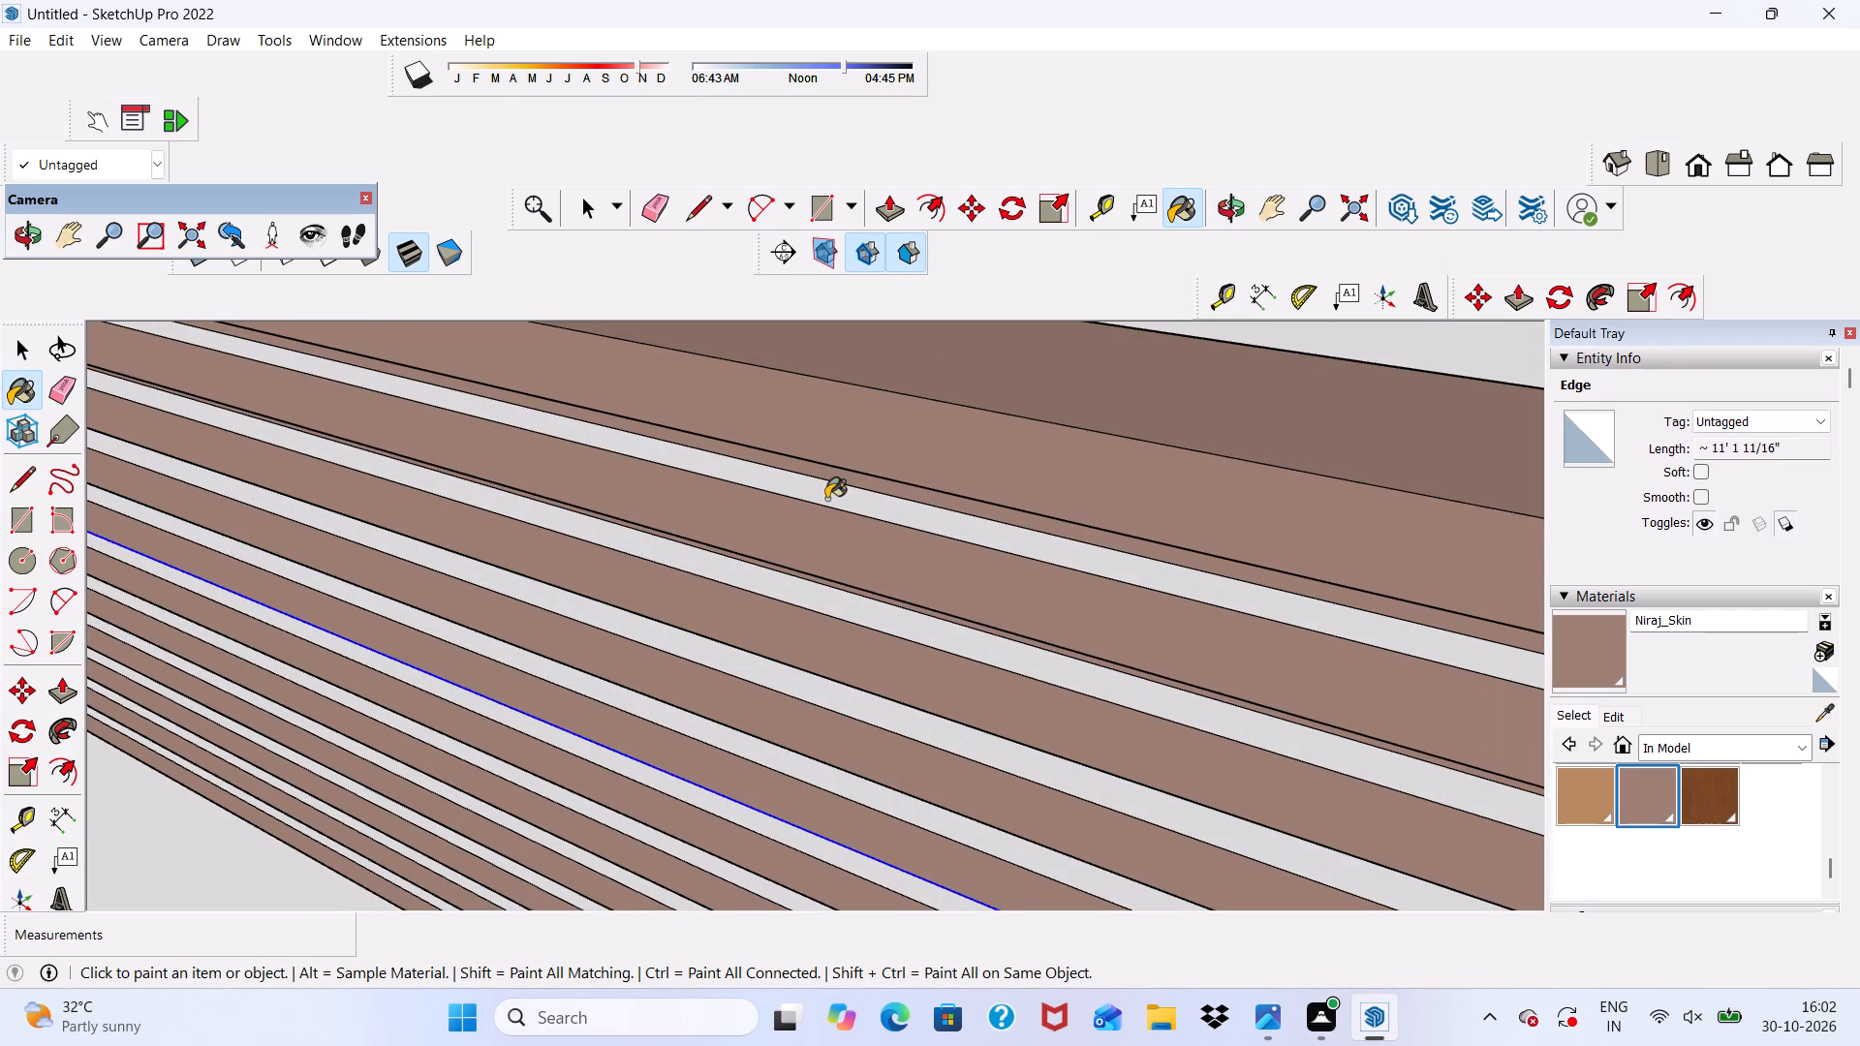
click(772, 587)
click(734, 677)
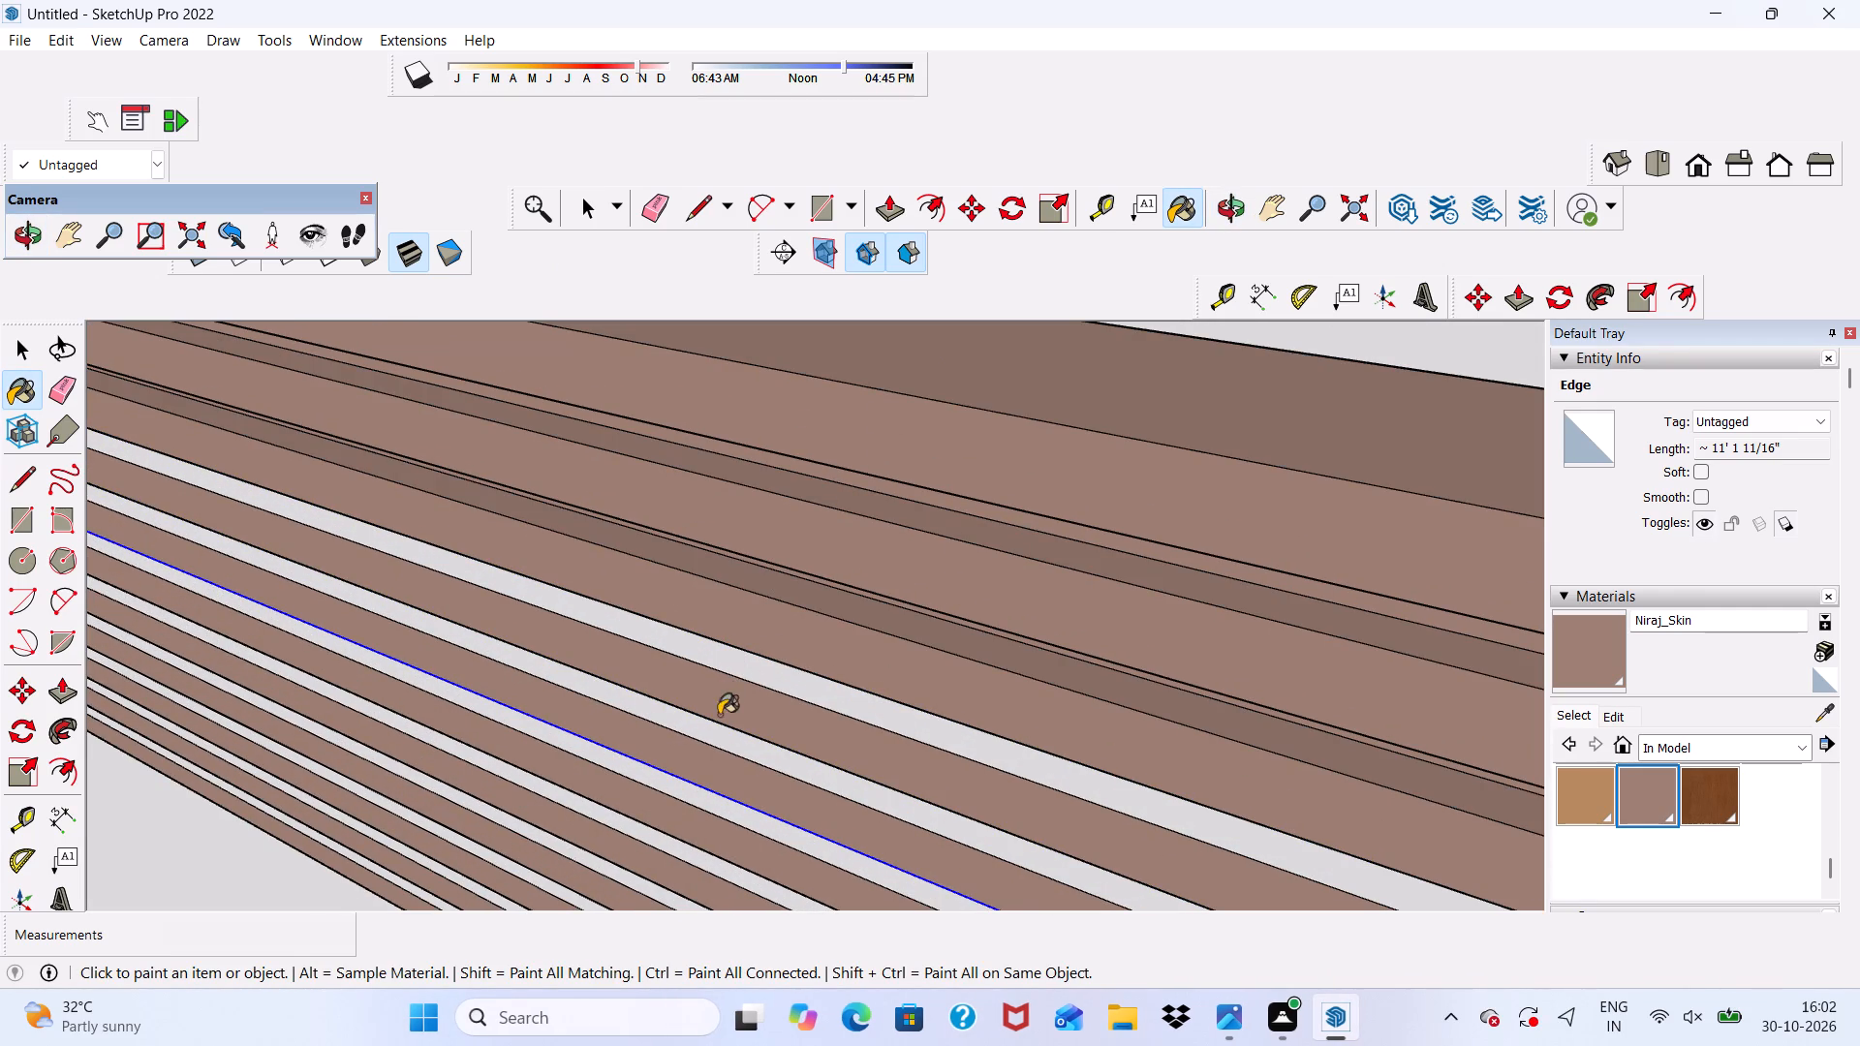
click(708, 733)
click(722, 661)
scroll(736, 534, down, 5)
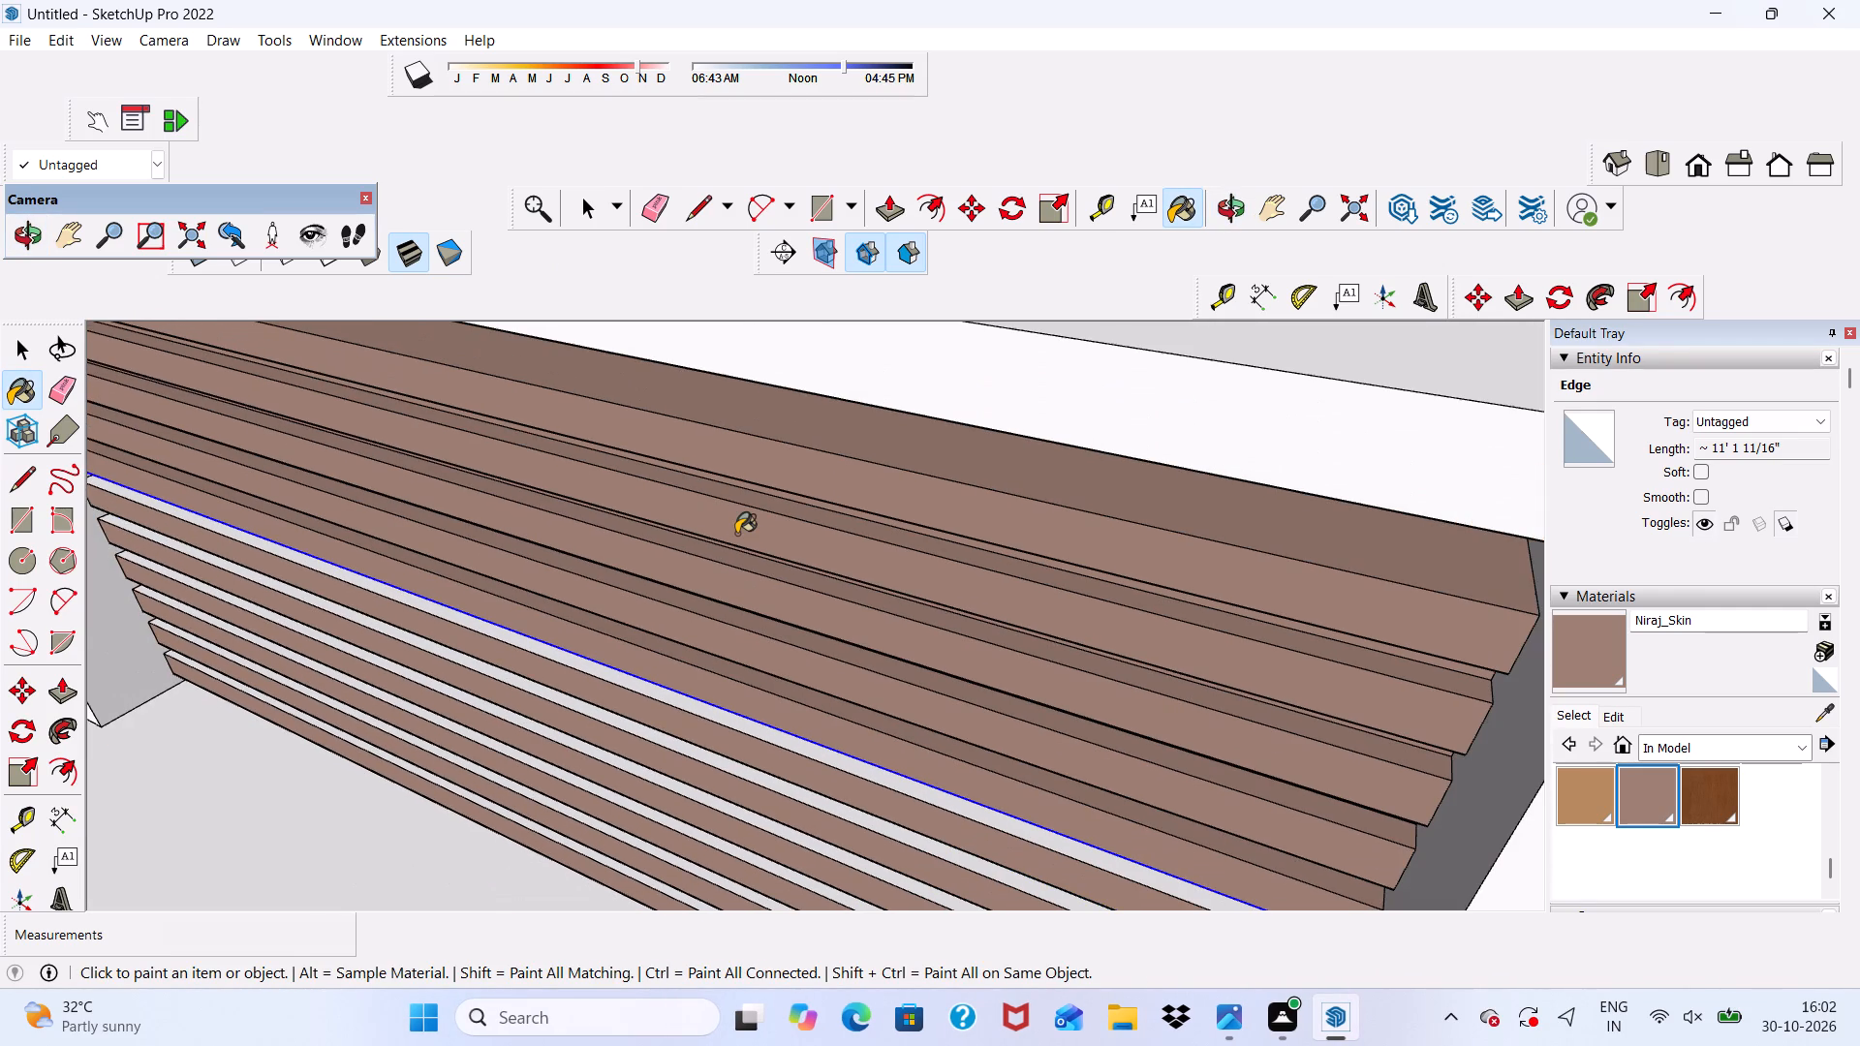
Paint the upward-facing ledges of the wide gate's remaining lower slats, down to the ground, with Niraj_Skin.
scroll(694, 736, up, 6)
click(667, 681)
scroll(651, 786, up, 1)
click(648, 754)
scroll(648, 568, down, 6)
scroll(648, 807, up, 6)
click(627, 696)
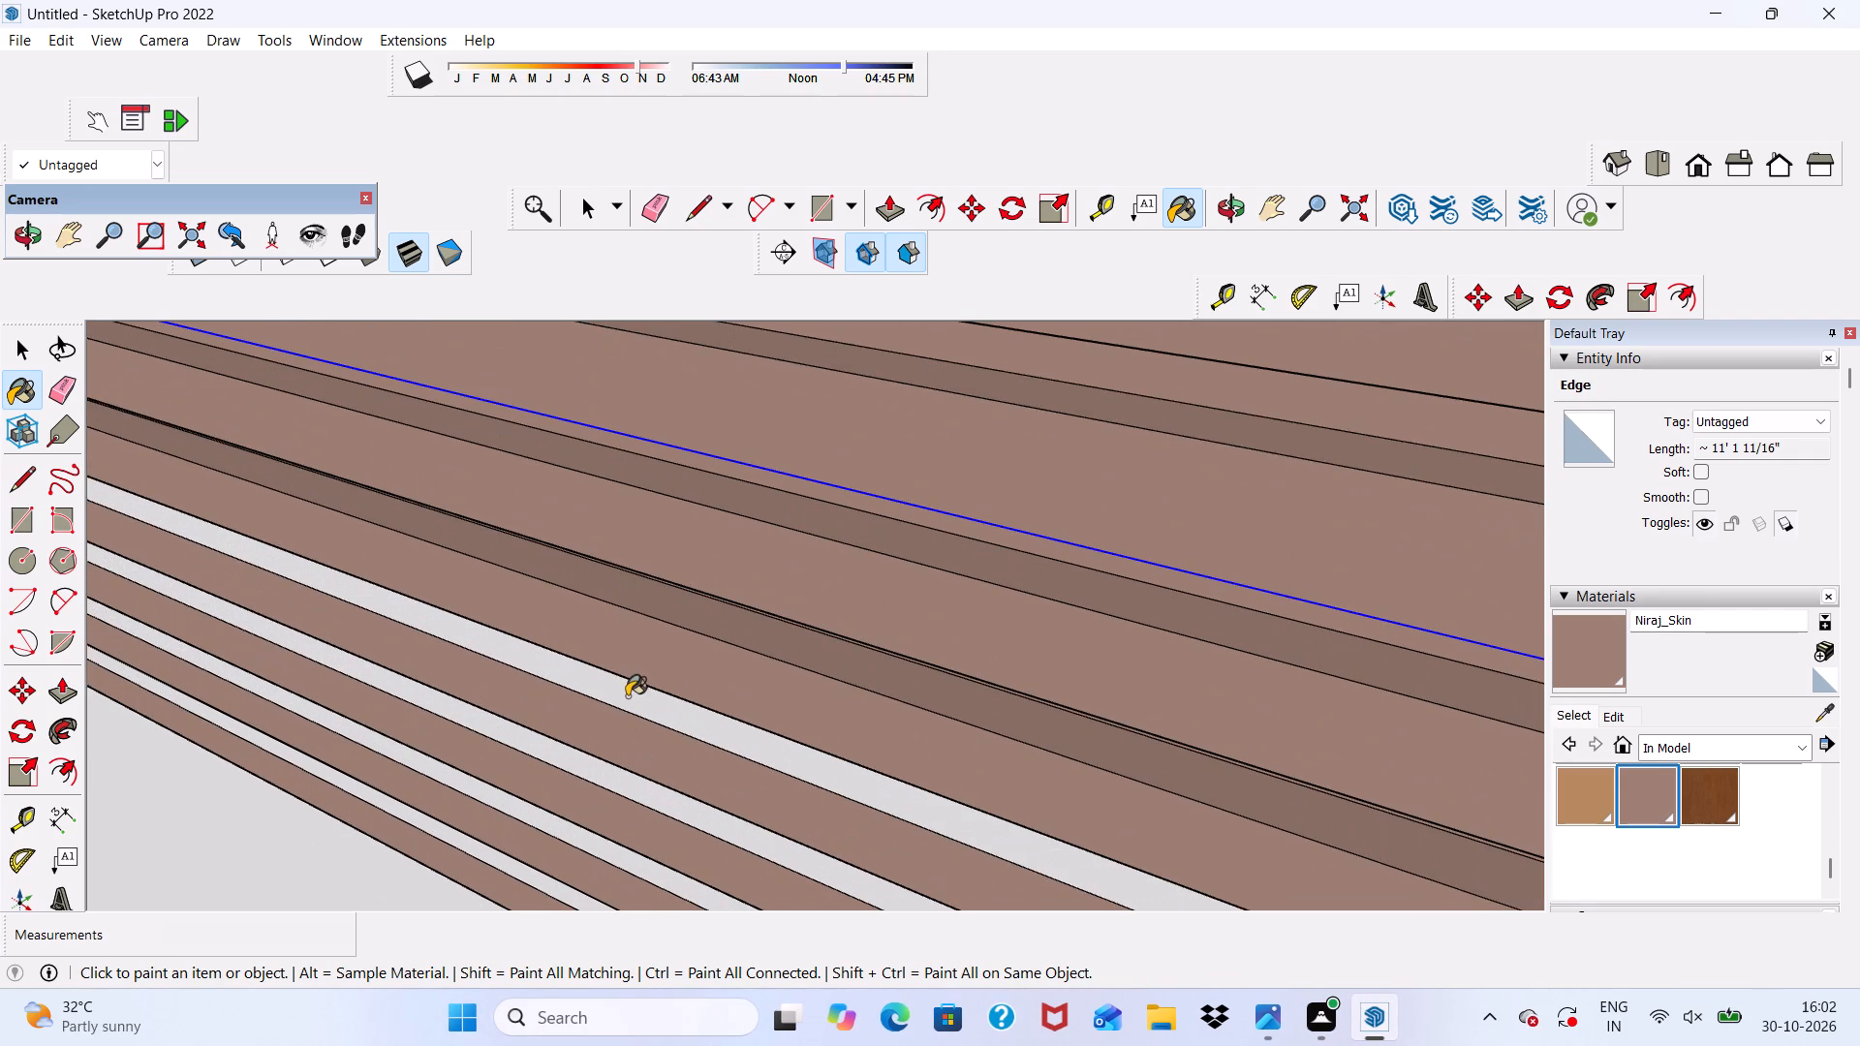
click(617, 786)
scroll(613, 655, down, 6)
scroll(624, 817, up, 4)
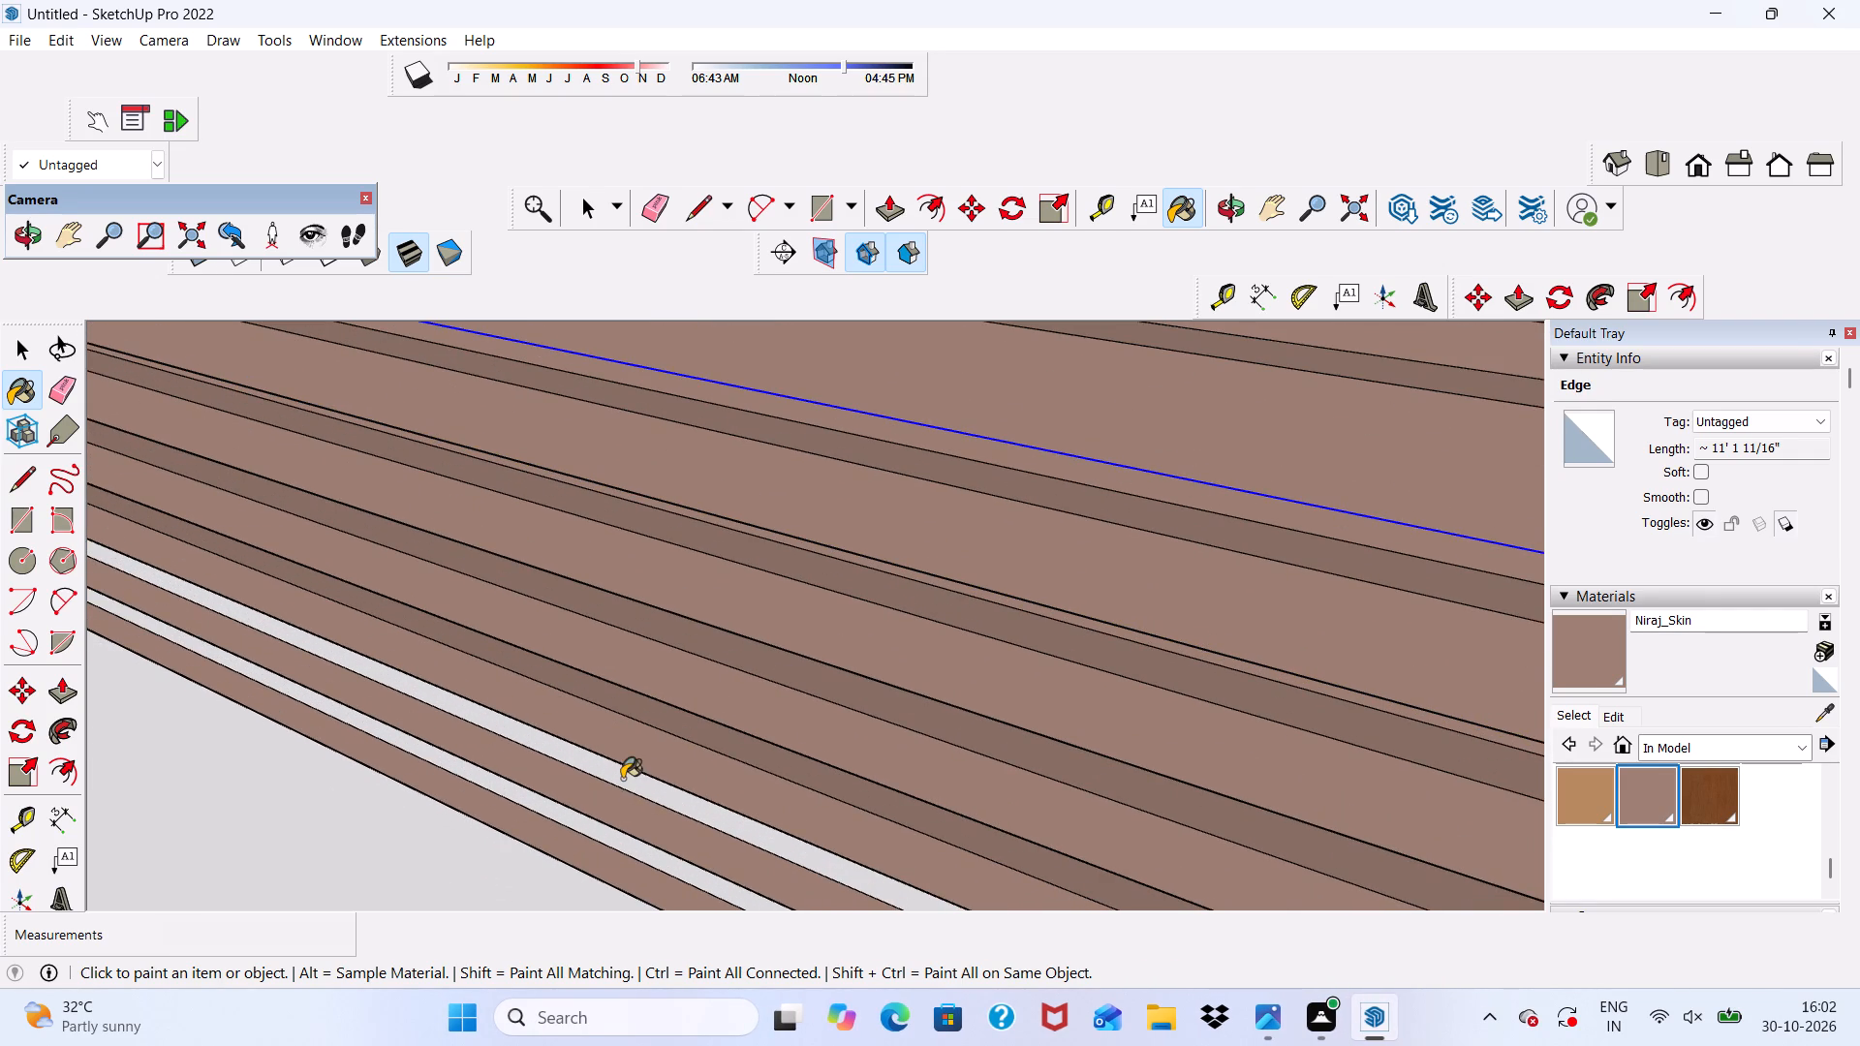
click(622, 778)
click(629, 847)
Paint the undersides of the wide gate's upper slats, working from the top down, with Niraj_Skin.
scroll(620, 725, down, 4)
middle_drag(620, 726, 784, 486)
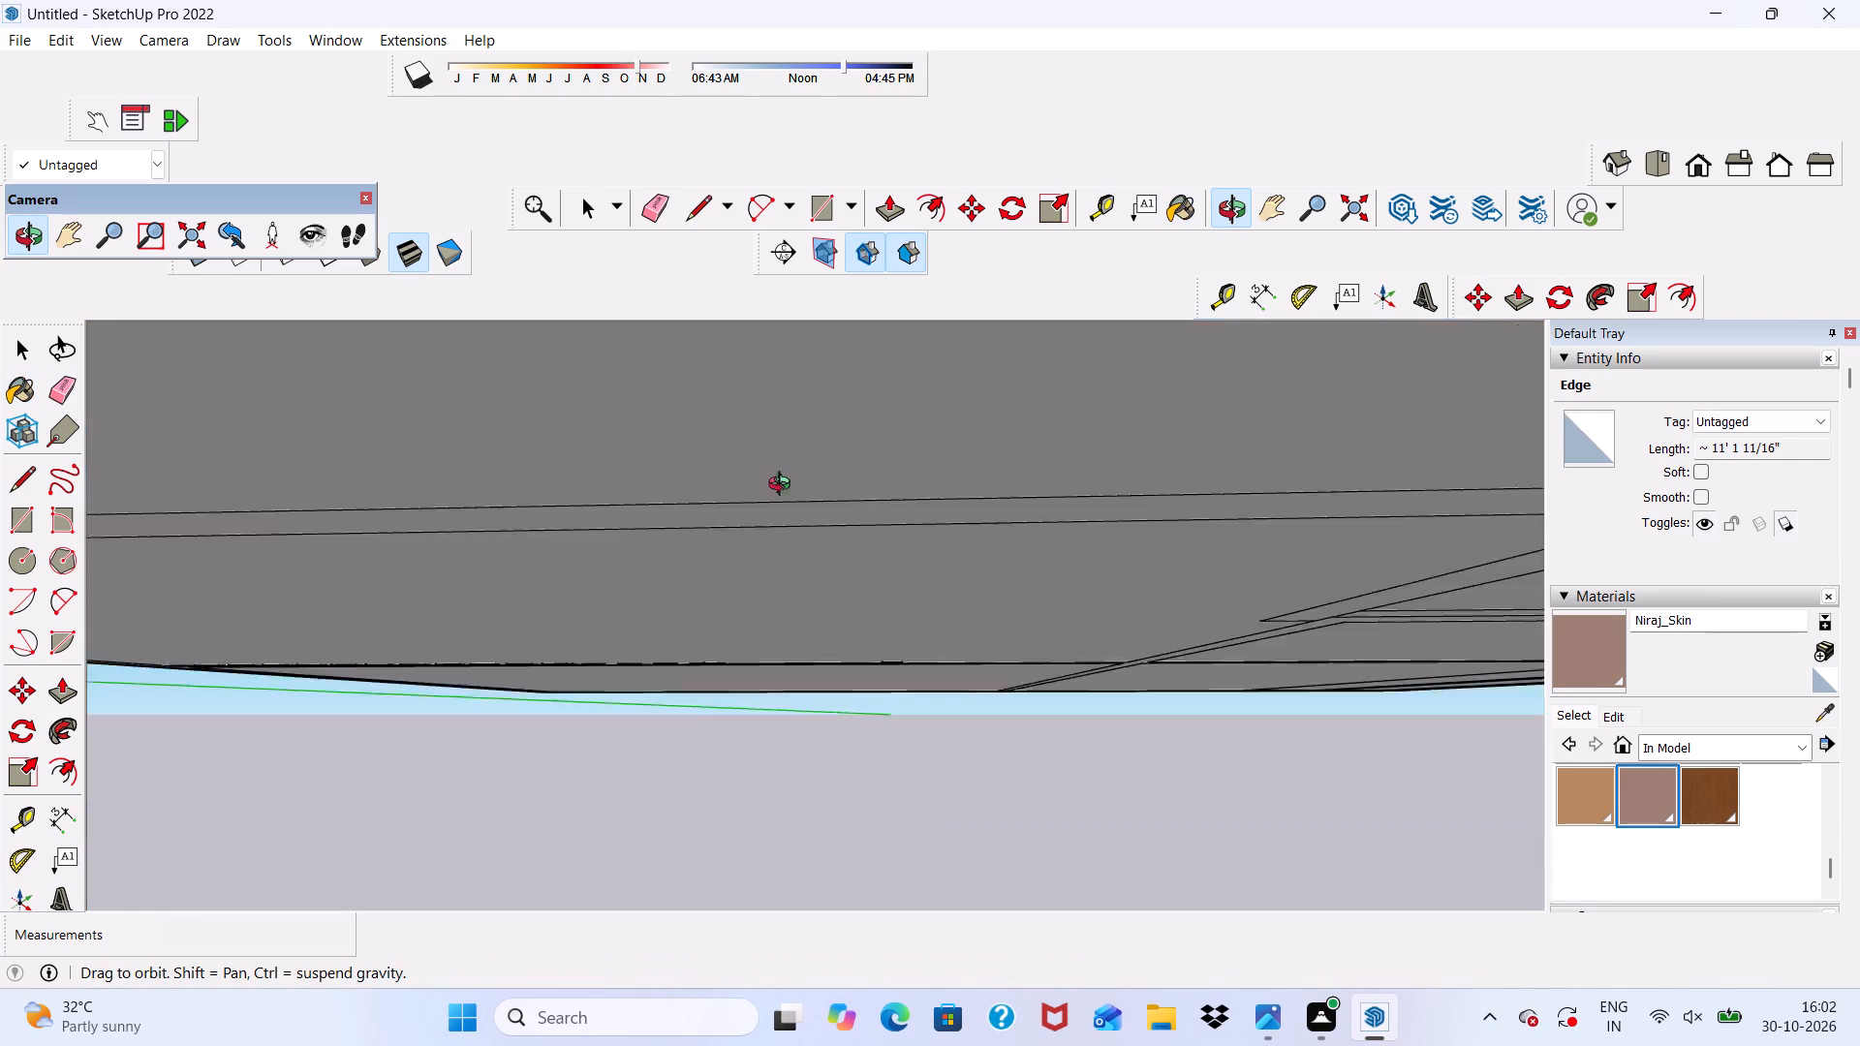
middle_drag(784, 486, 827, 568)
scroll(762, 558, down, 12)
middle_drag(667, 642, 667, 442)
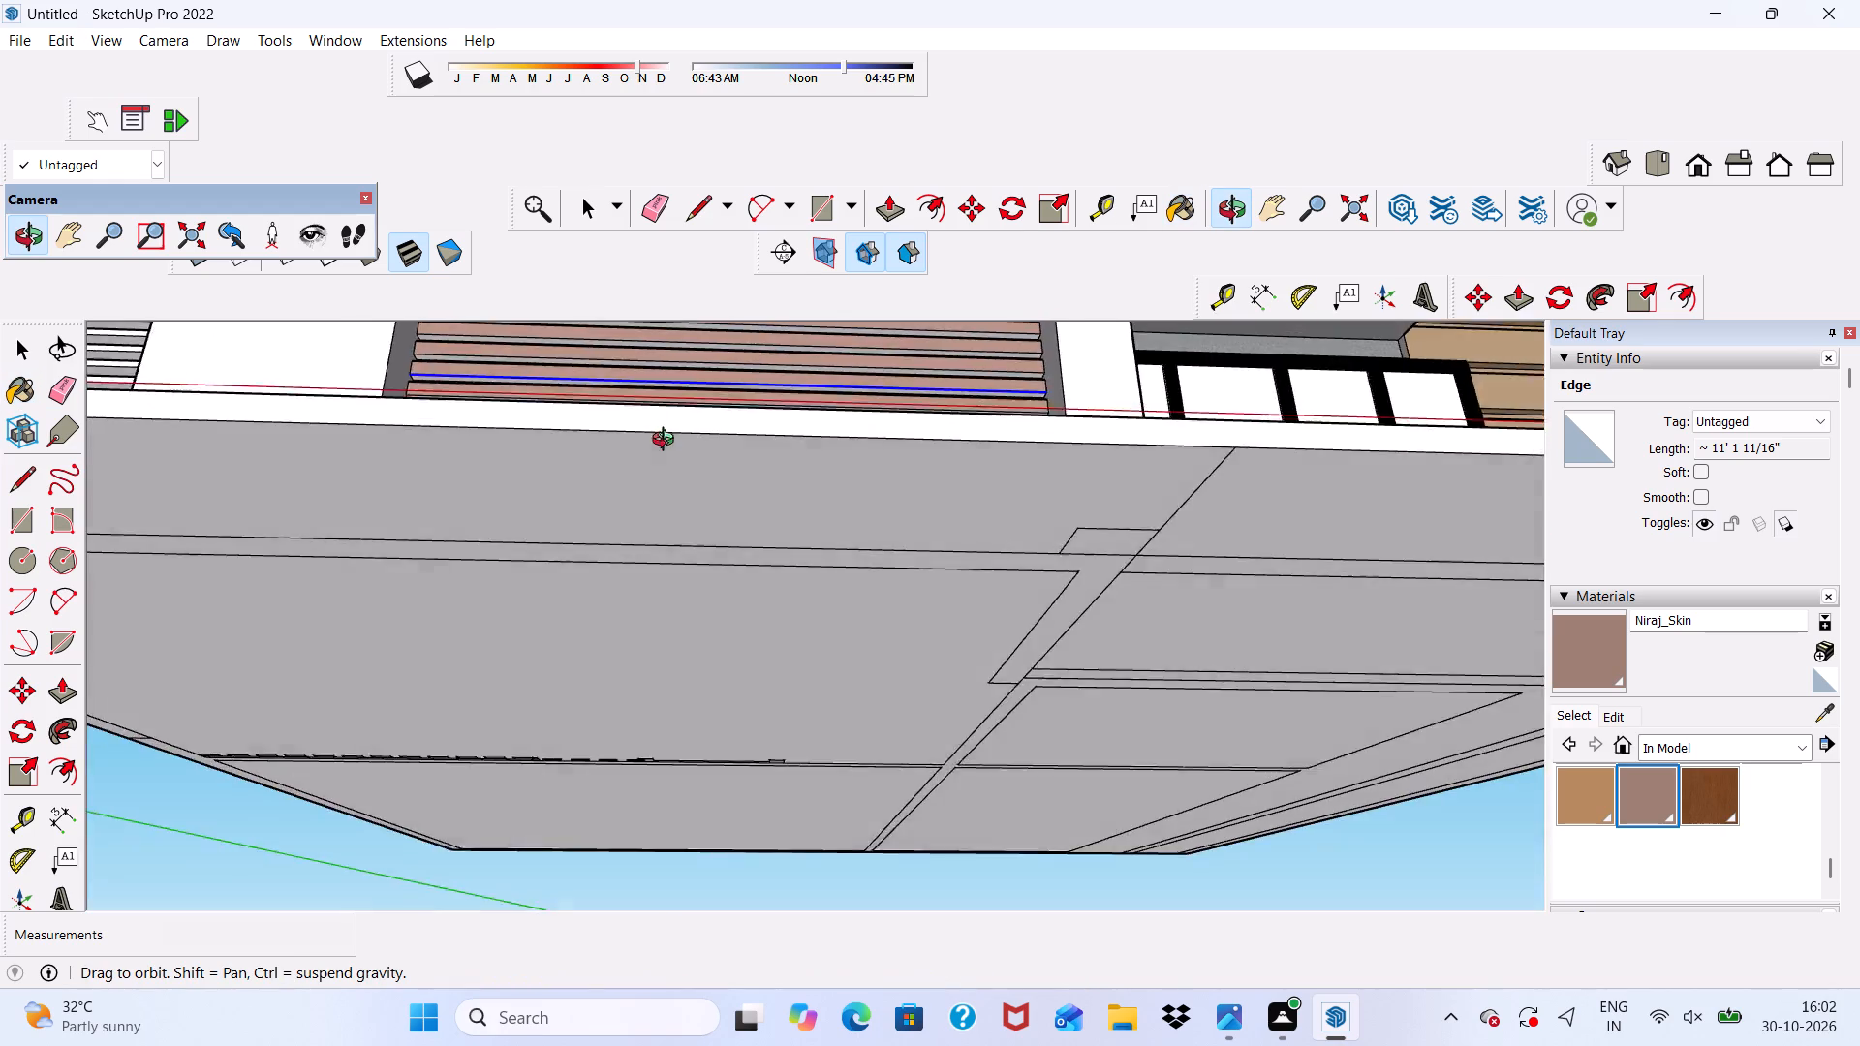
middle_drag(667, 442, 864, 469)
scroll(852, 358, up, 9)
scroll(932, 608, up, 5)
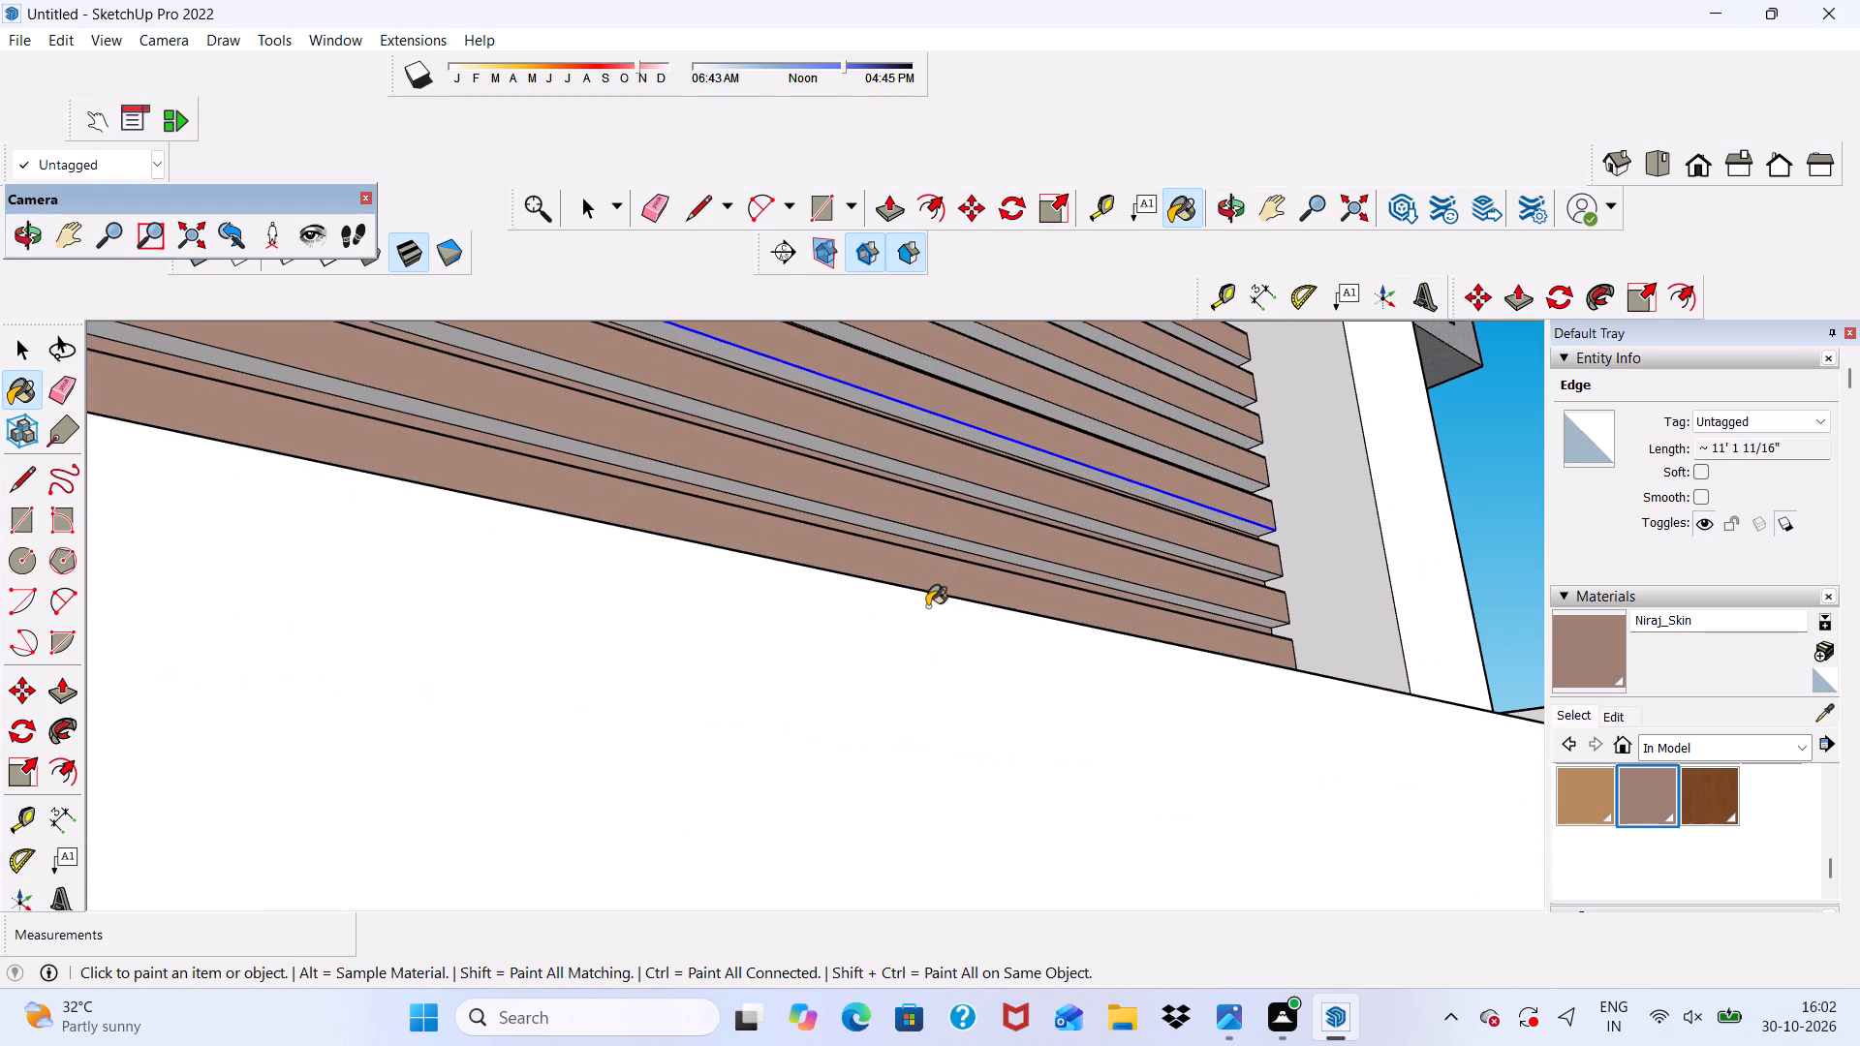
middle_drag(920, 596, 722, 437)
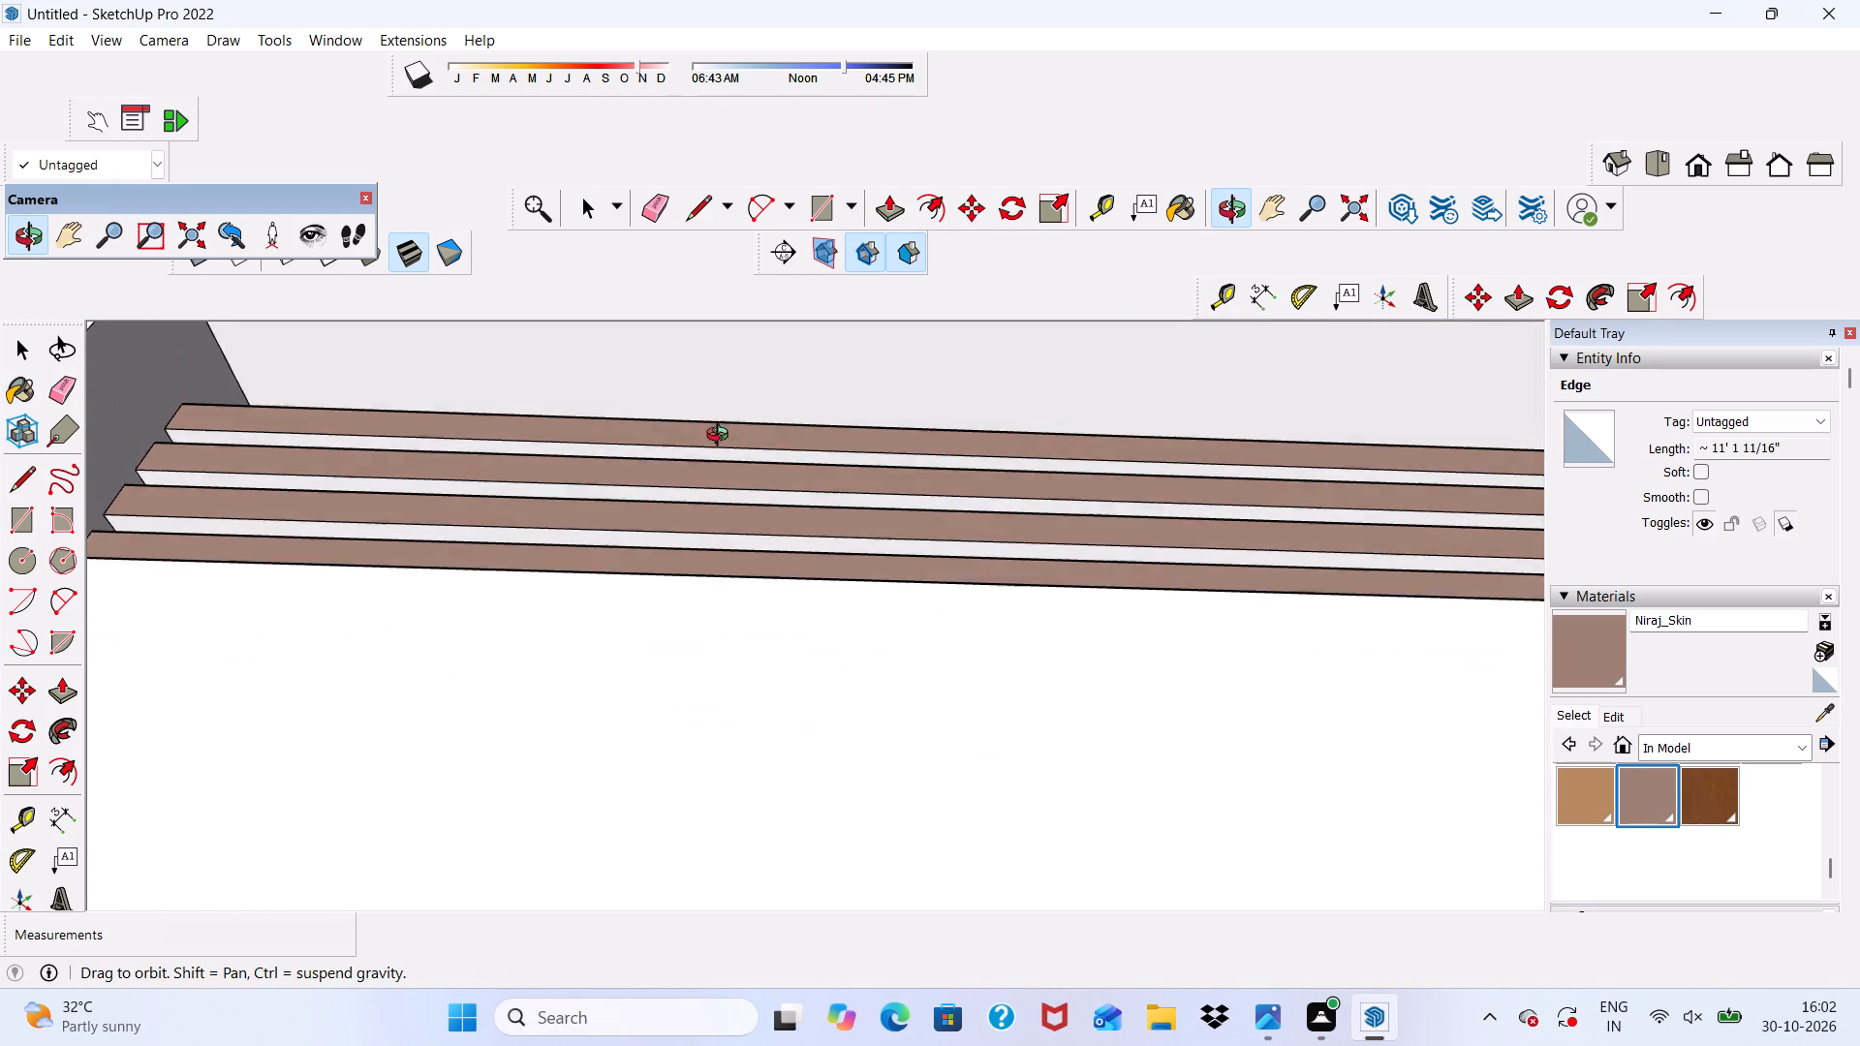
middle_drag(722, 437, 728, 428)
scroll(713, 470, up, 5)
click(710, 475)
scroll(710, 475, up, 1)
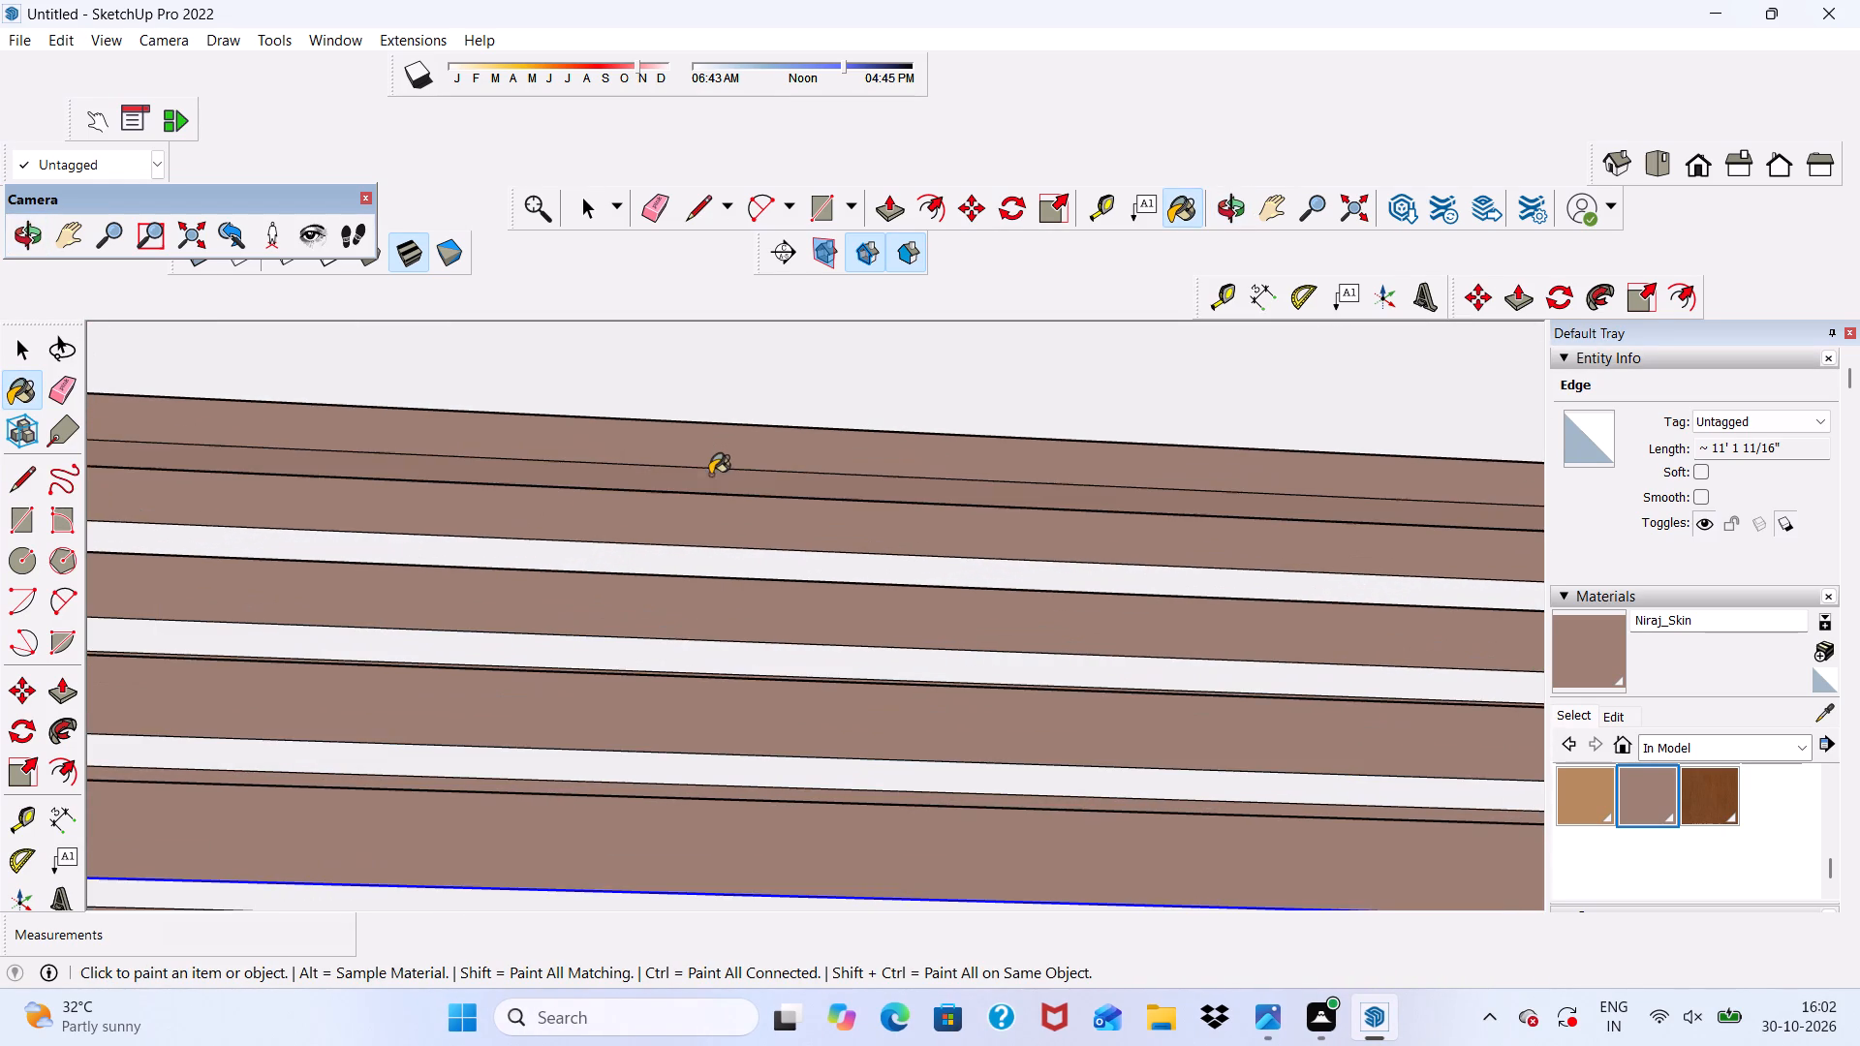
click(687, 559)
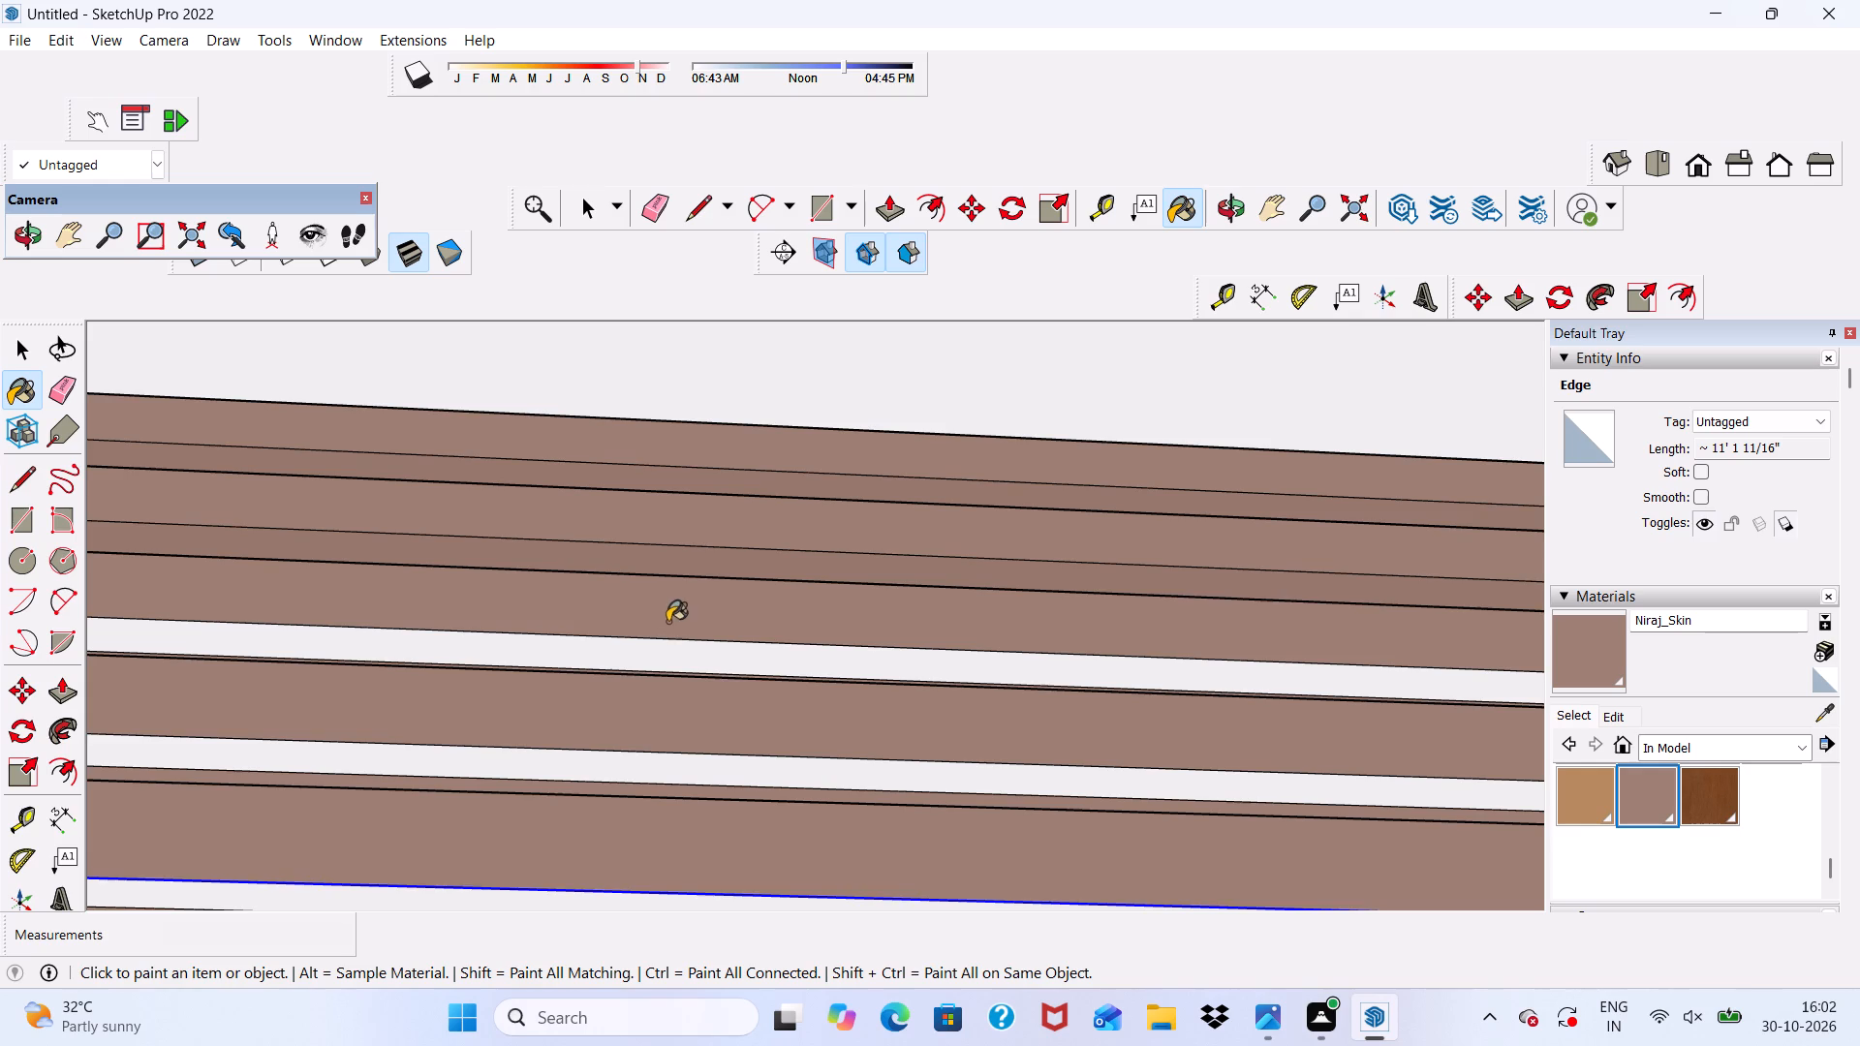
scroll(652, 679, up, 1)
click(646, 655)
click(635, 779)
scroll(624, 754, down, 2)
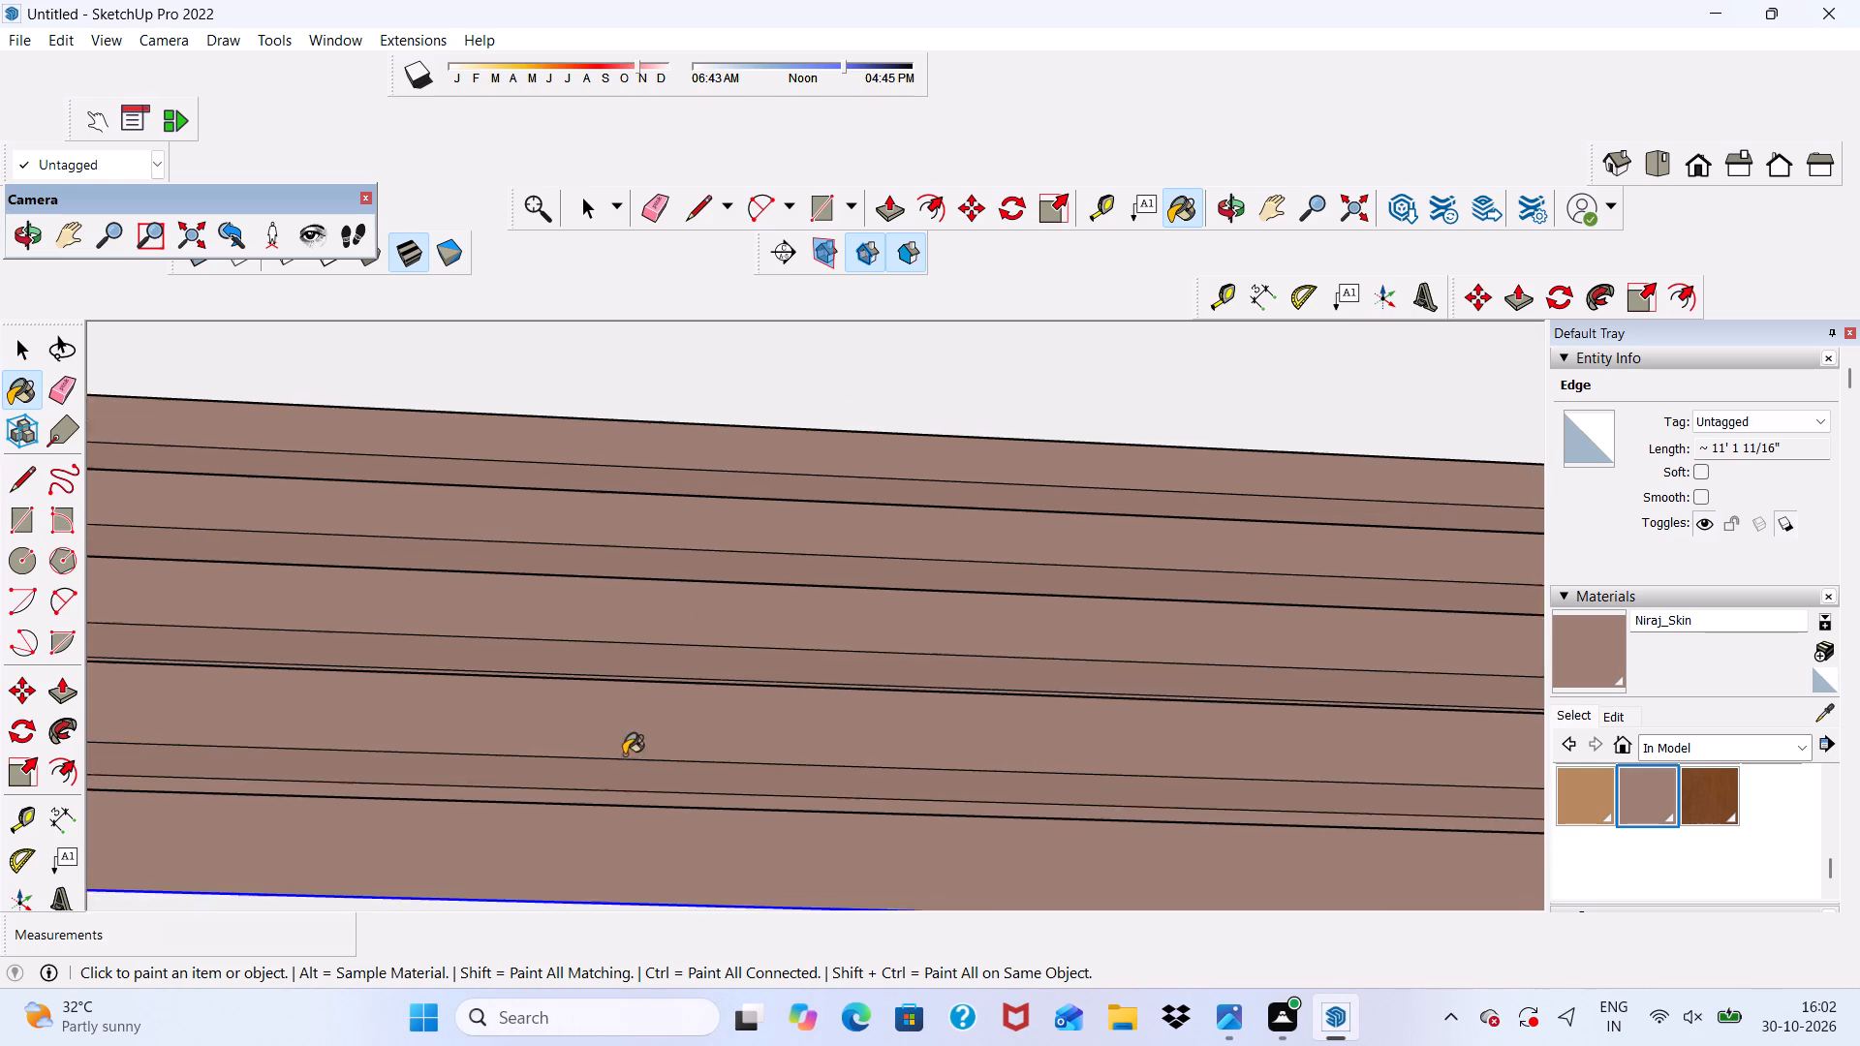
scroll(624, 754, down, 3)
click(653, 864)
Paint the undersides of the wide gate's remaining lower slats with Niraj_Skin, then leave the Paint Bucket and clear the selection.
scroll(640, 577, down, 6)
middle_drag(669, 769, 690, 814)
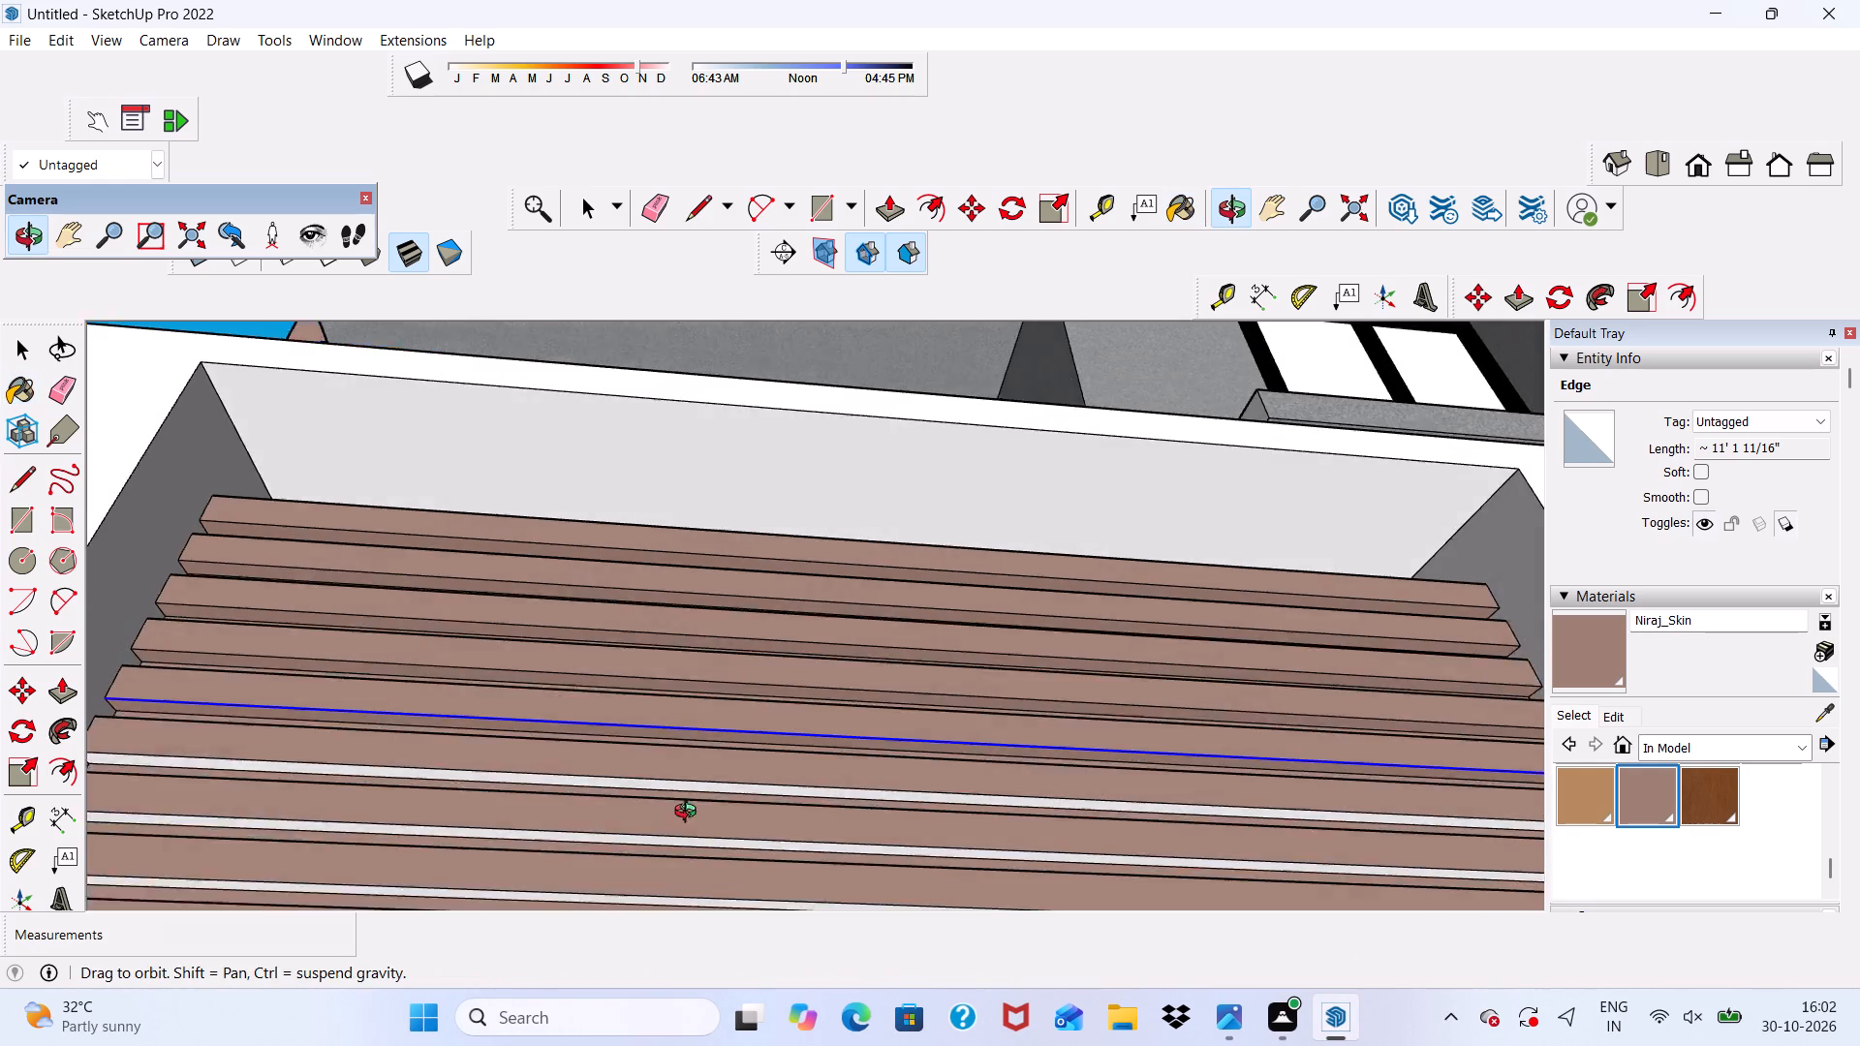
middle_drag(690, 814, 690, 822)
scroll(688, 819, up, 6)
click(674, 773)
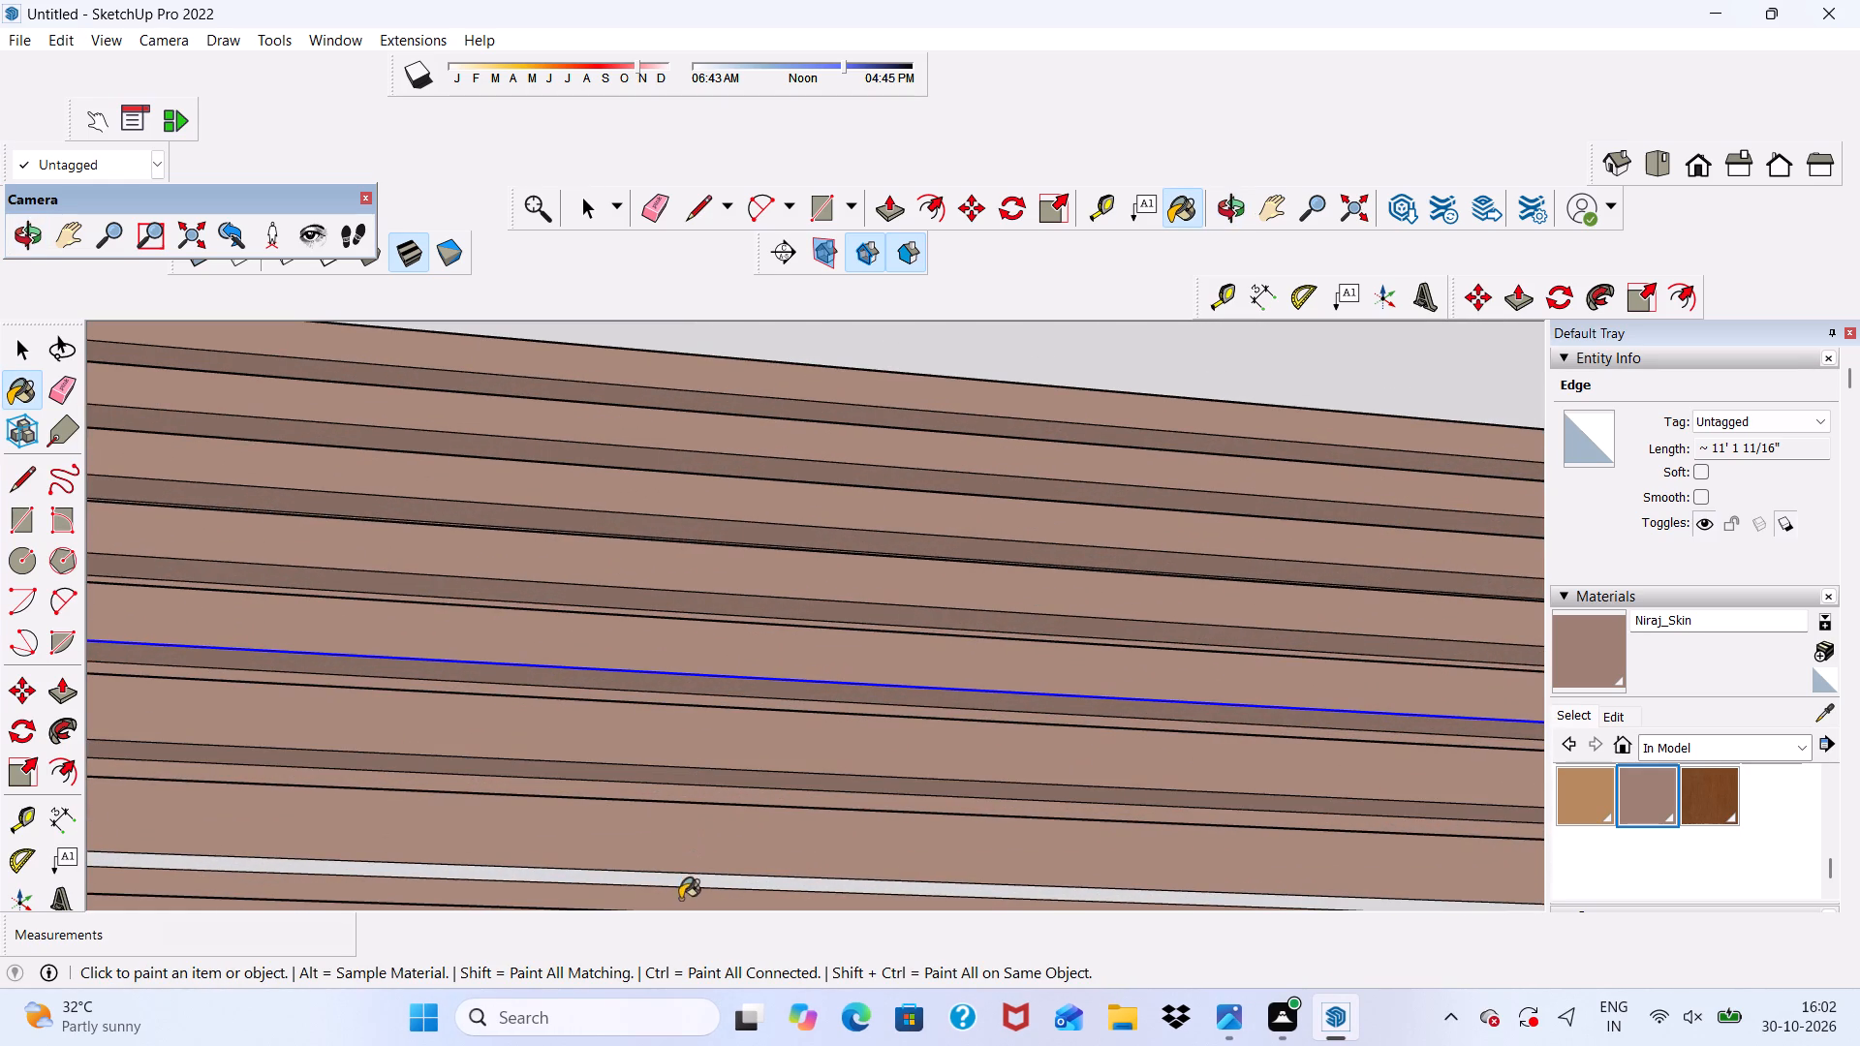
click(673, 883)
scroll(651, 640, down, 9)
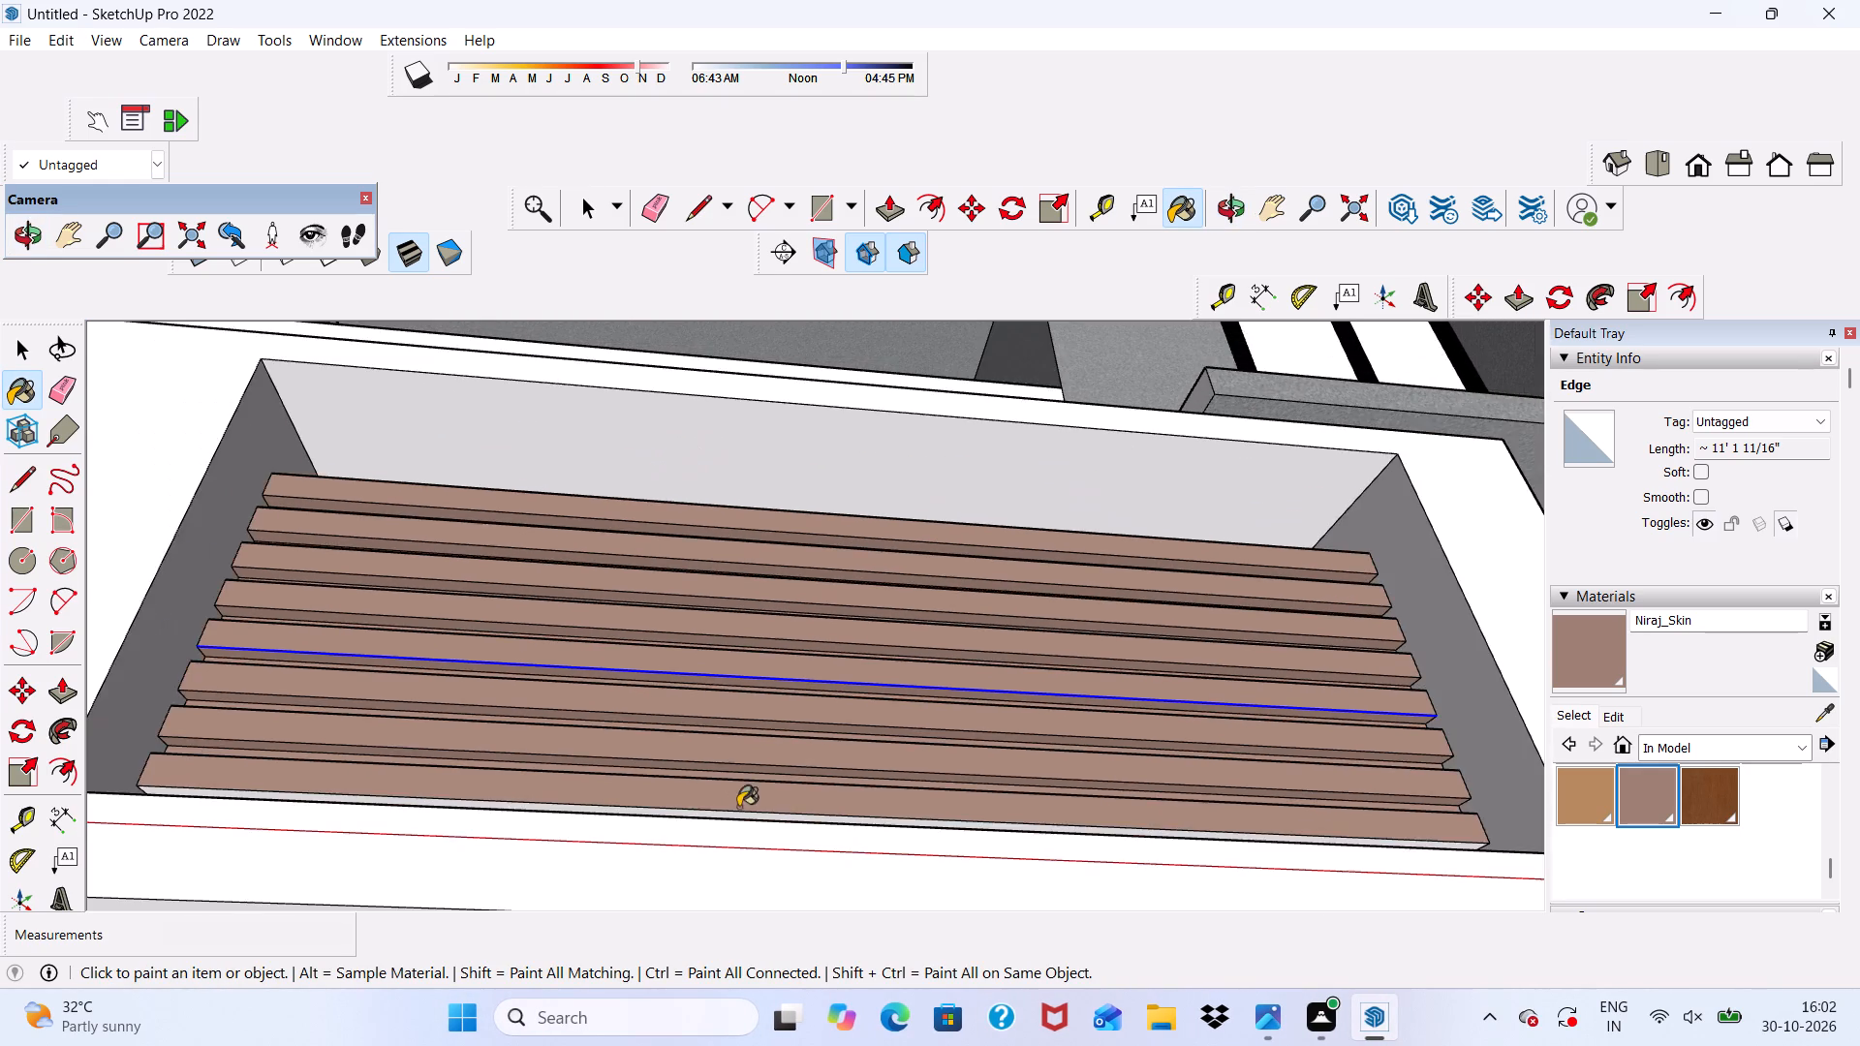
middle_drag(740, 811, 756, 876)
scroll(746, 835, up, 10)
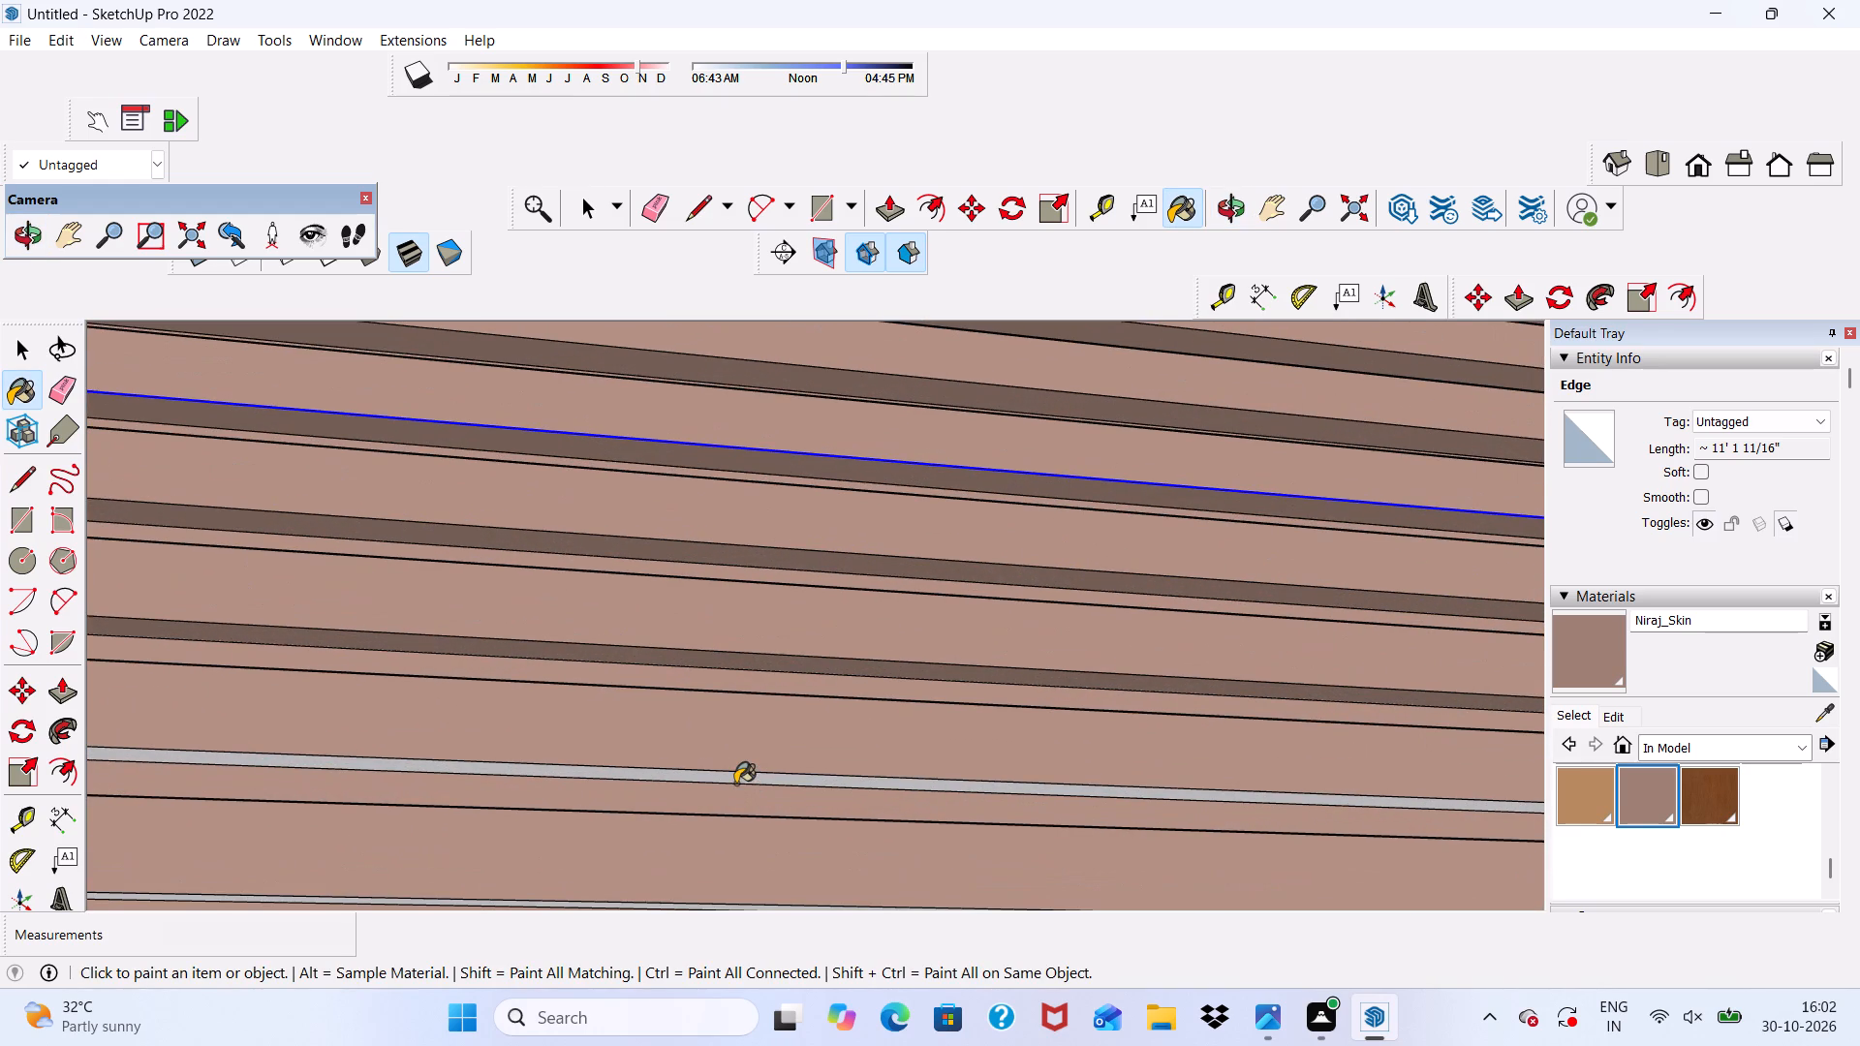
click(735, 783)
click(733, 777)
scroll(705, 648, down, 5)
middle_drag(705, 799, 709, 815)
scroll(709, 815, up, 2)
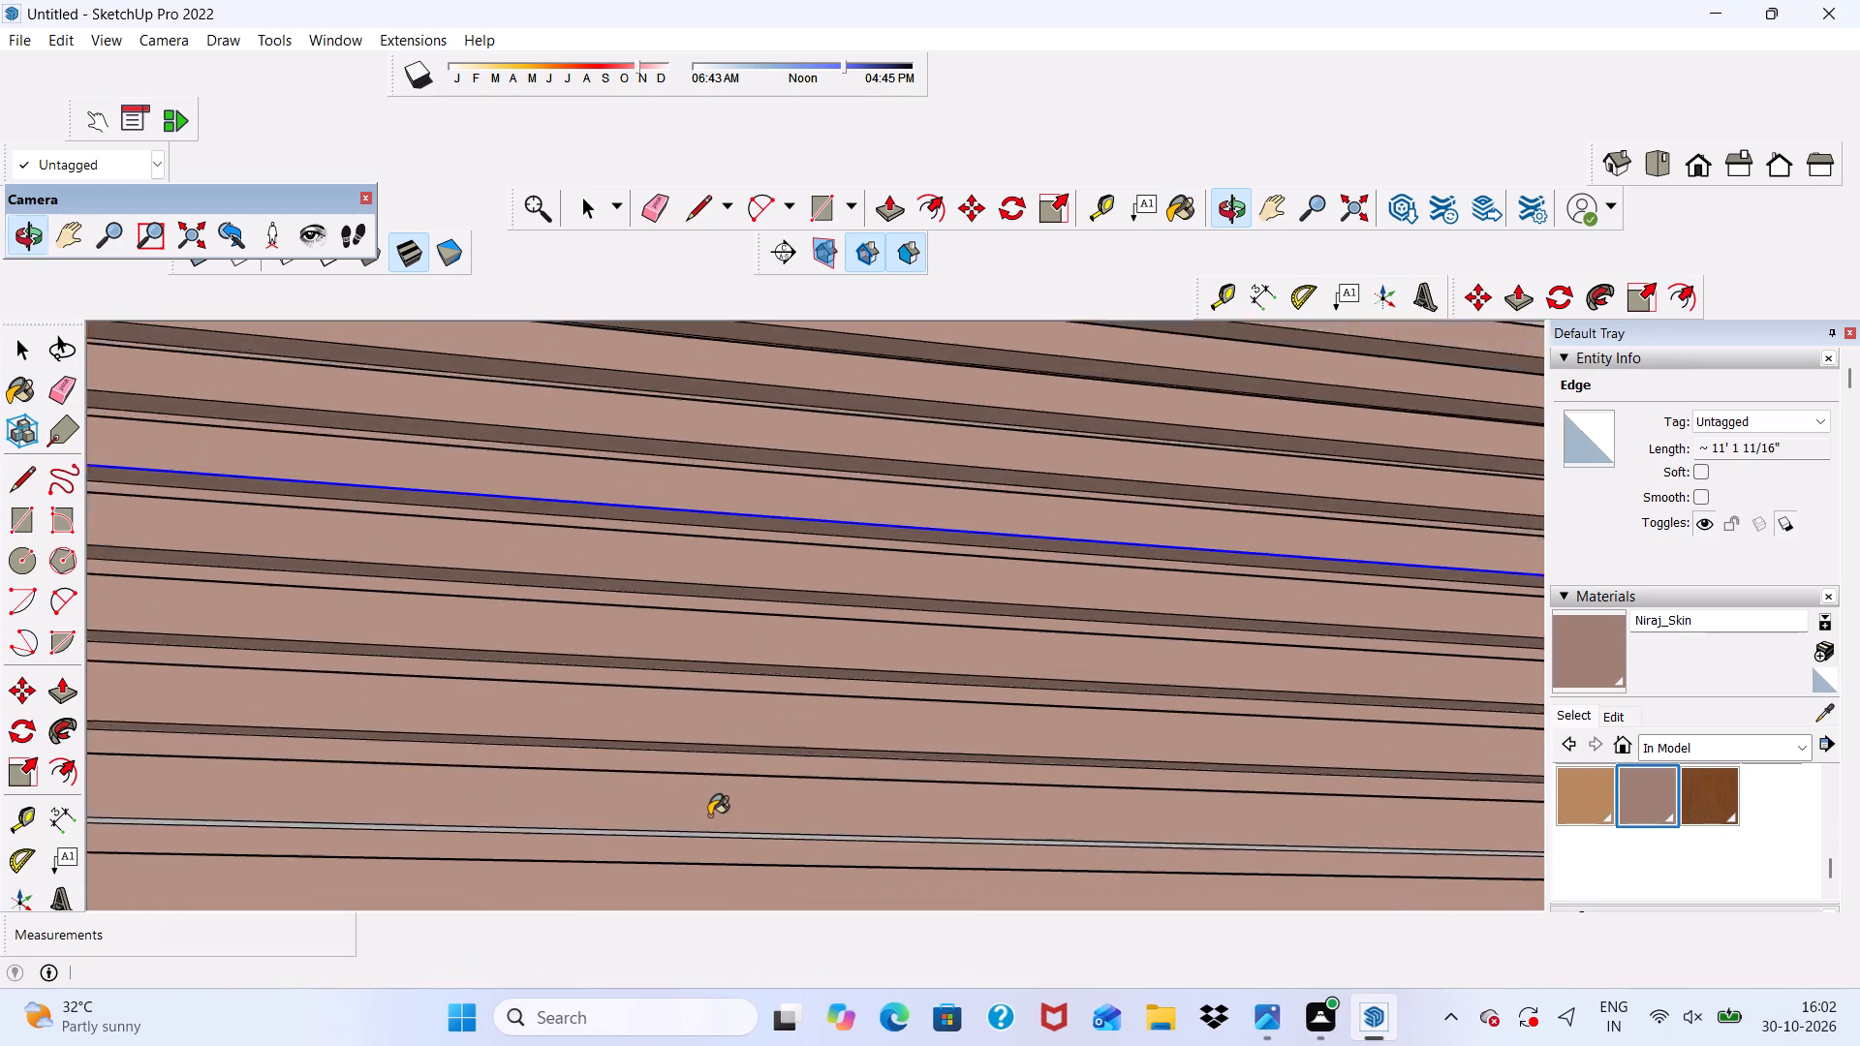
scroll(709, 815, up, 10)
click(687, 854)
scroll(684, 807, down, 12)
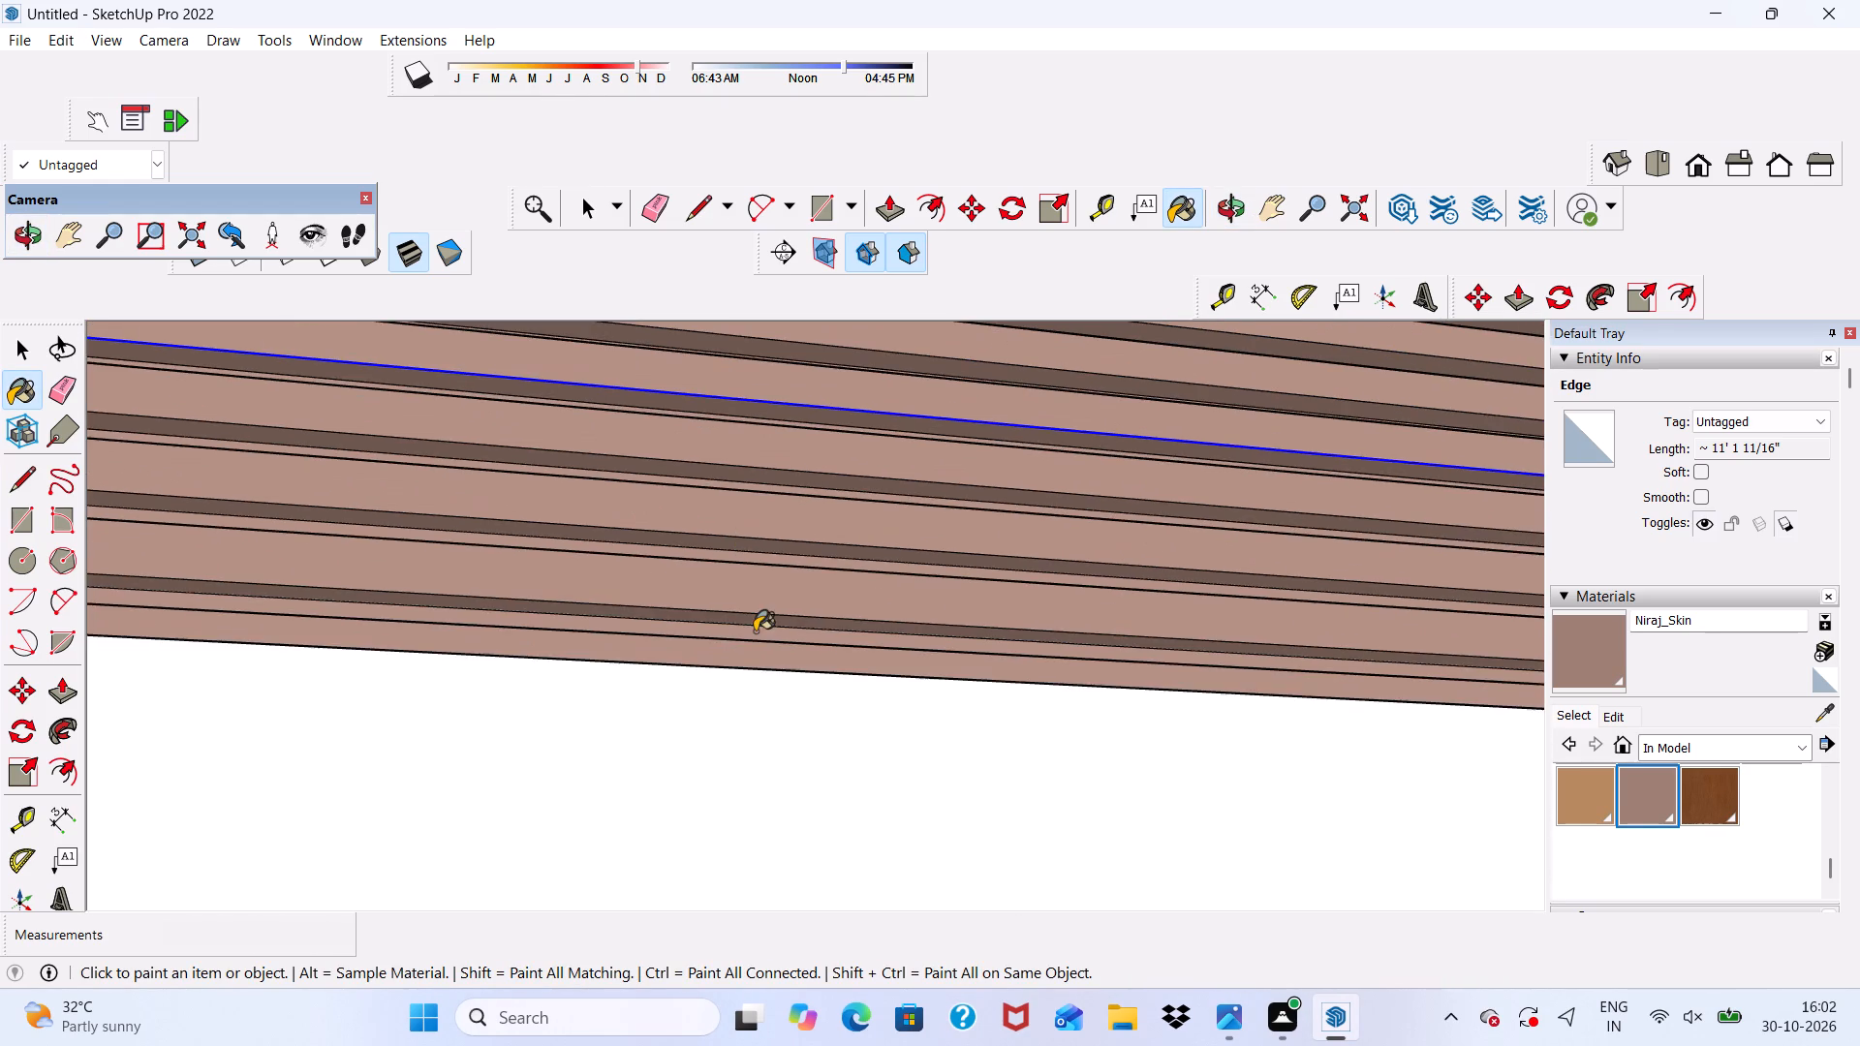
scroll(761, 569, down, 3)
middle_drag(782, 595, 794, 787)
scroll(777, 512, down, 14)
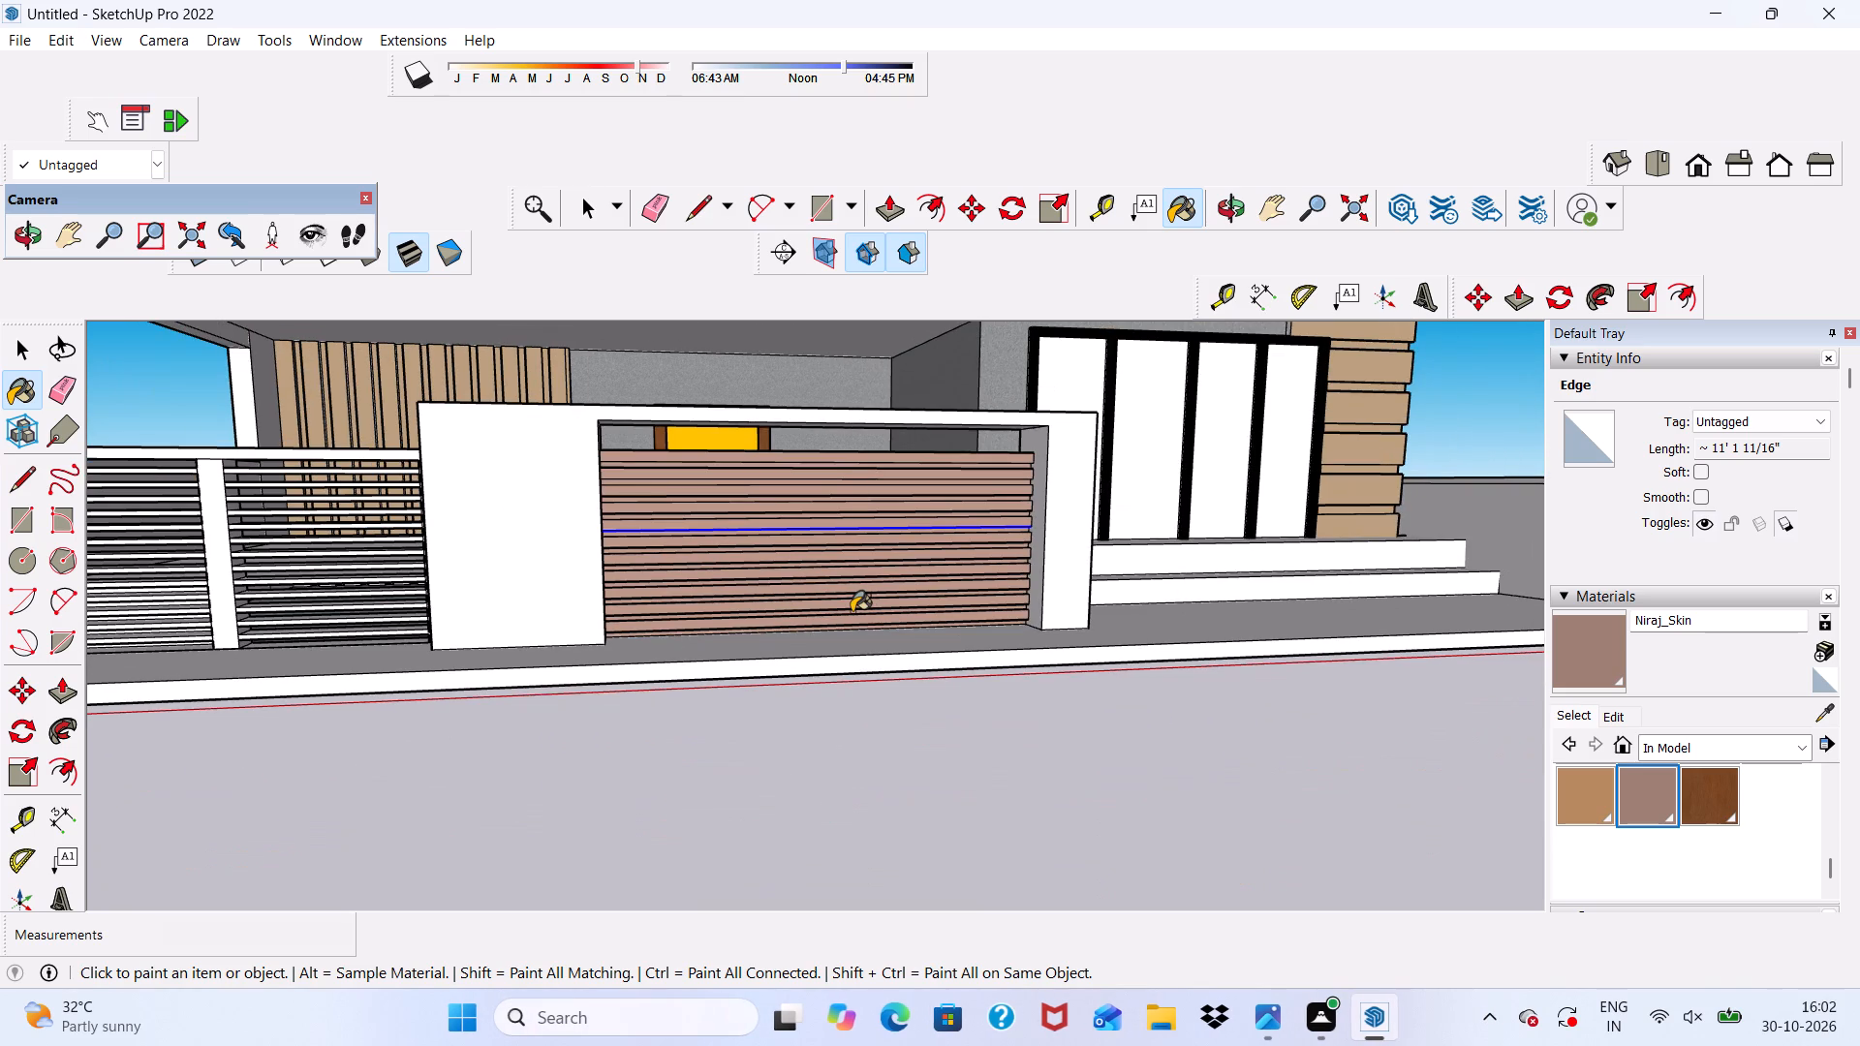
key(space)
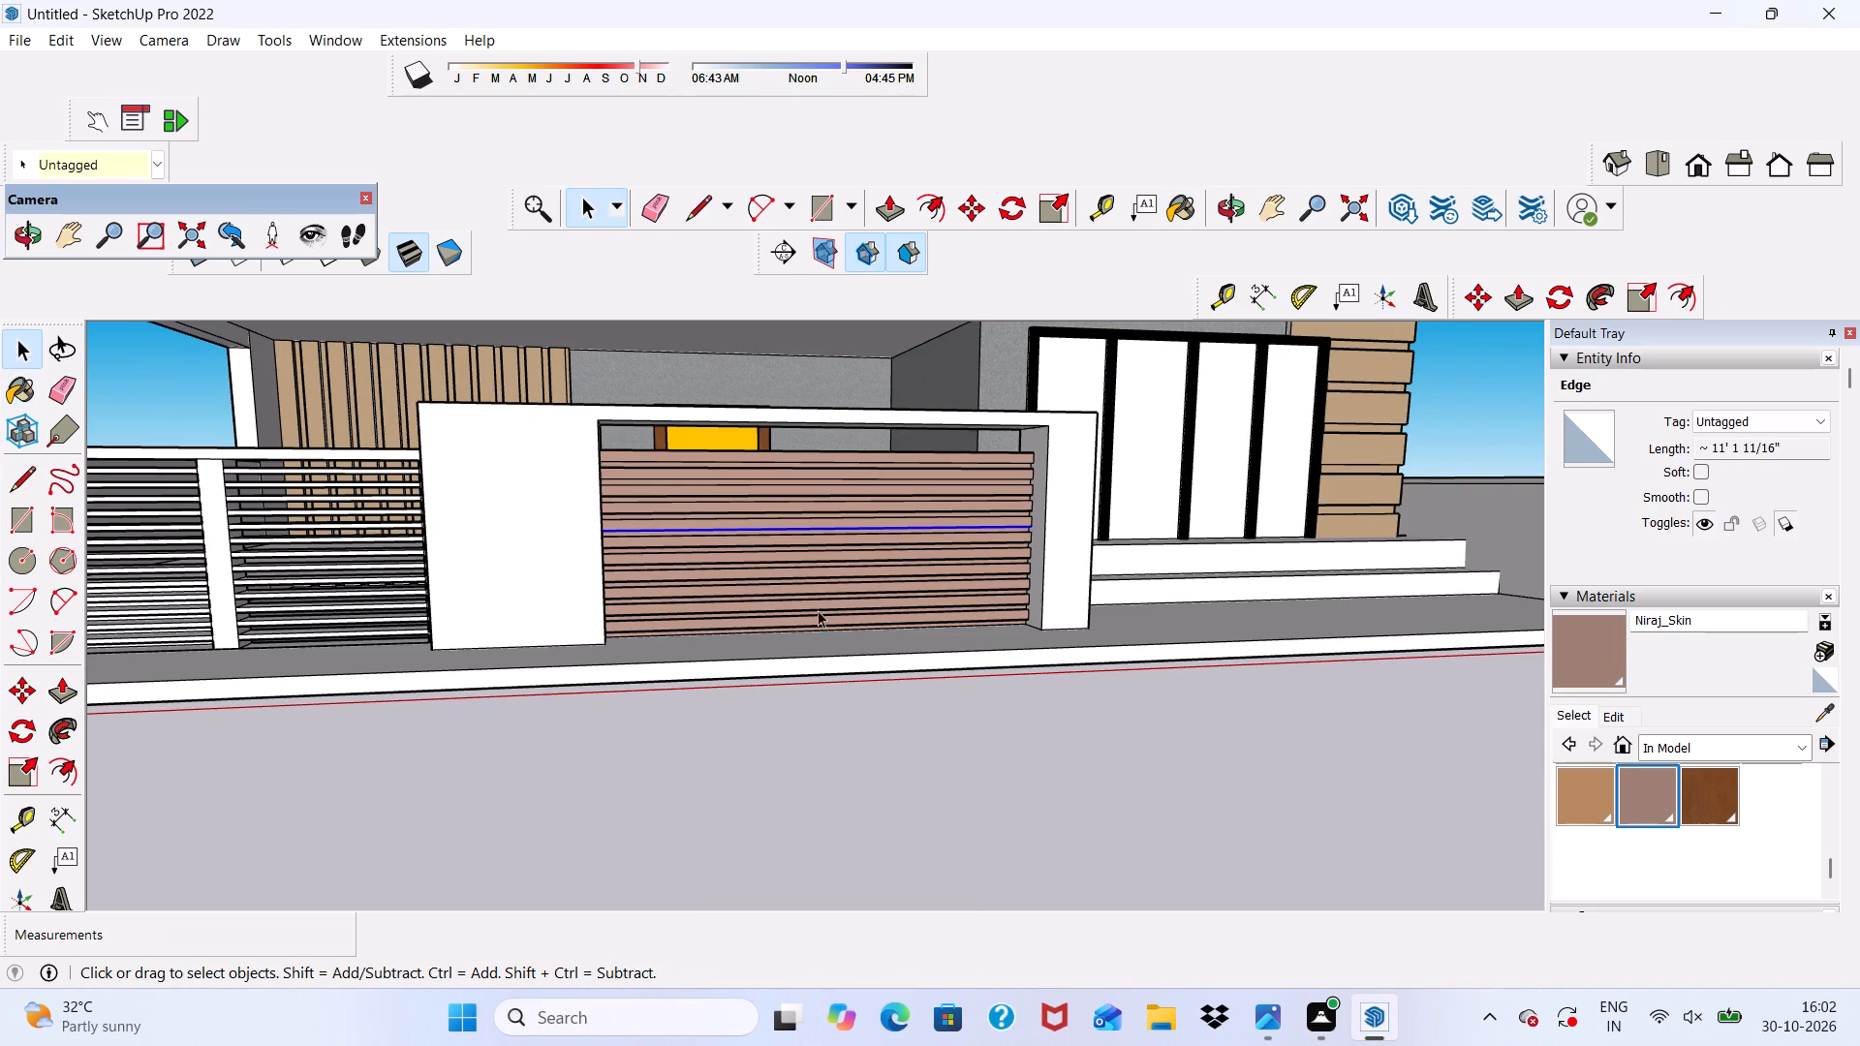
click(830, 742)
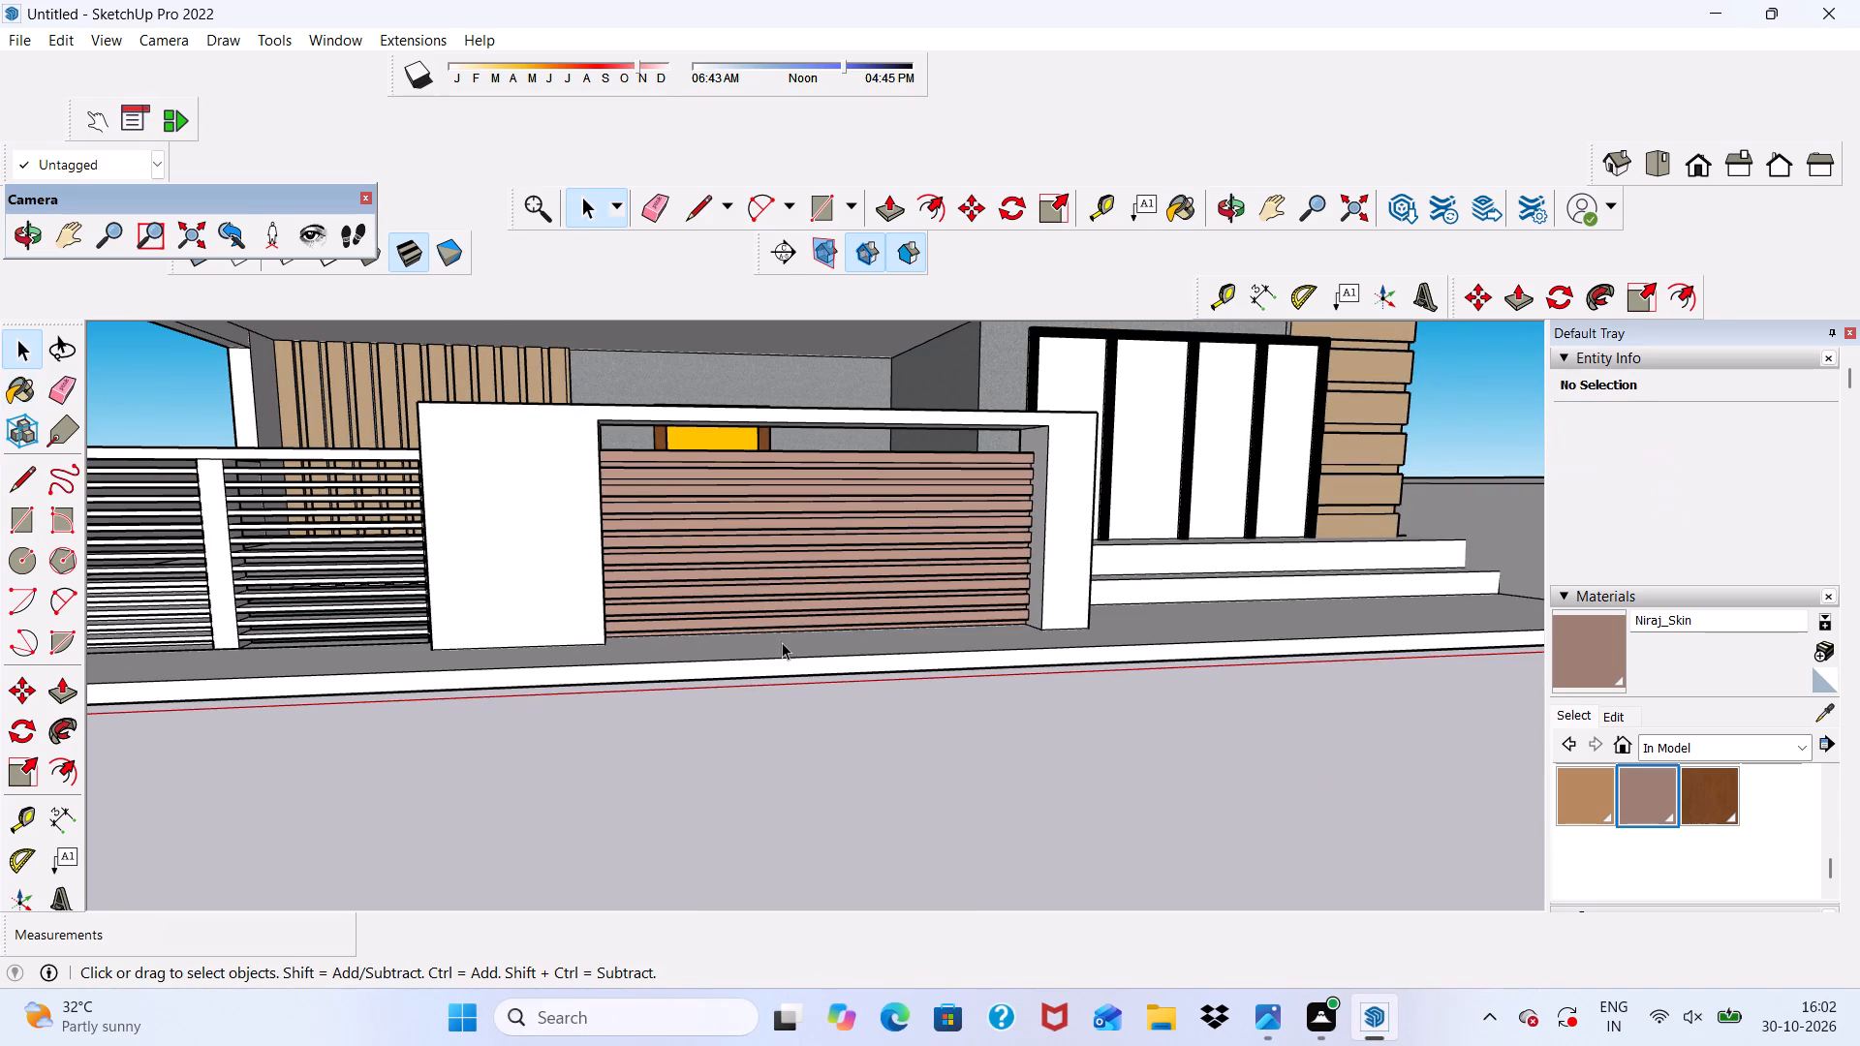
Choose 0026_LightSalmon and paint the front faces of the top three slats in the slatted gate's bay nearest the wide gate.
middle_drag(782, 642, 715, 645)
scroll(1720, 889, up, 2)
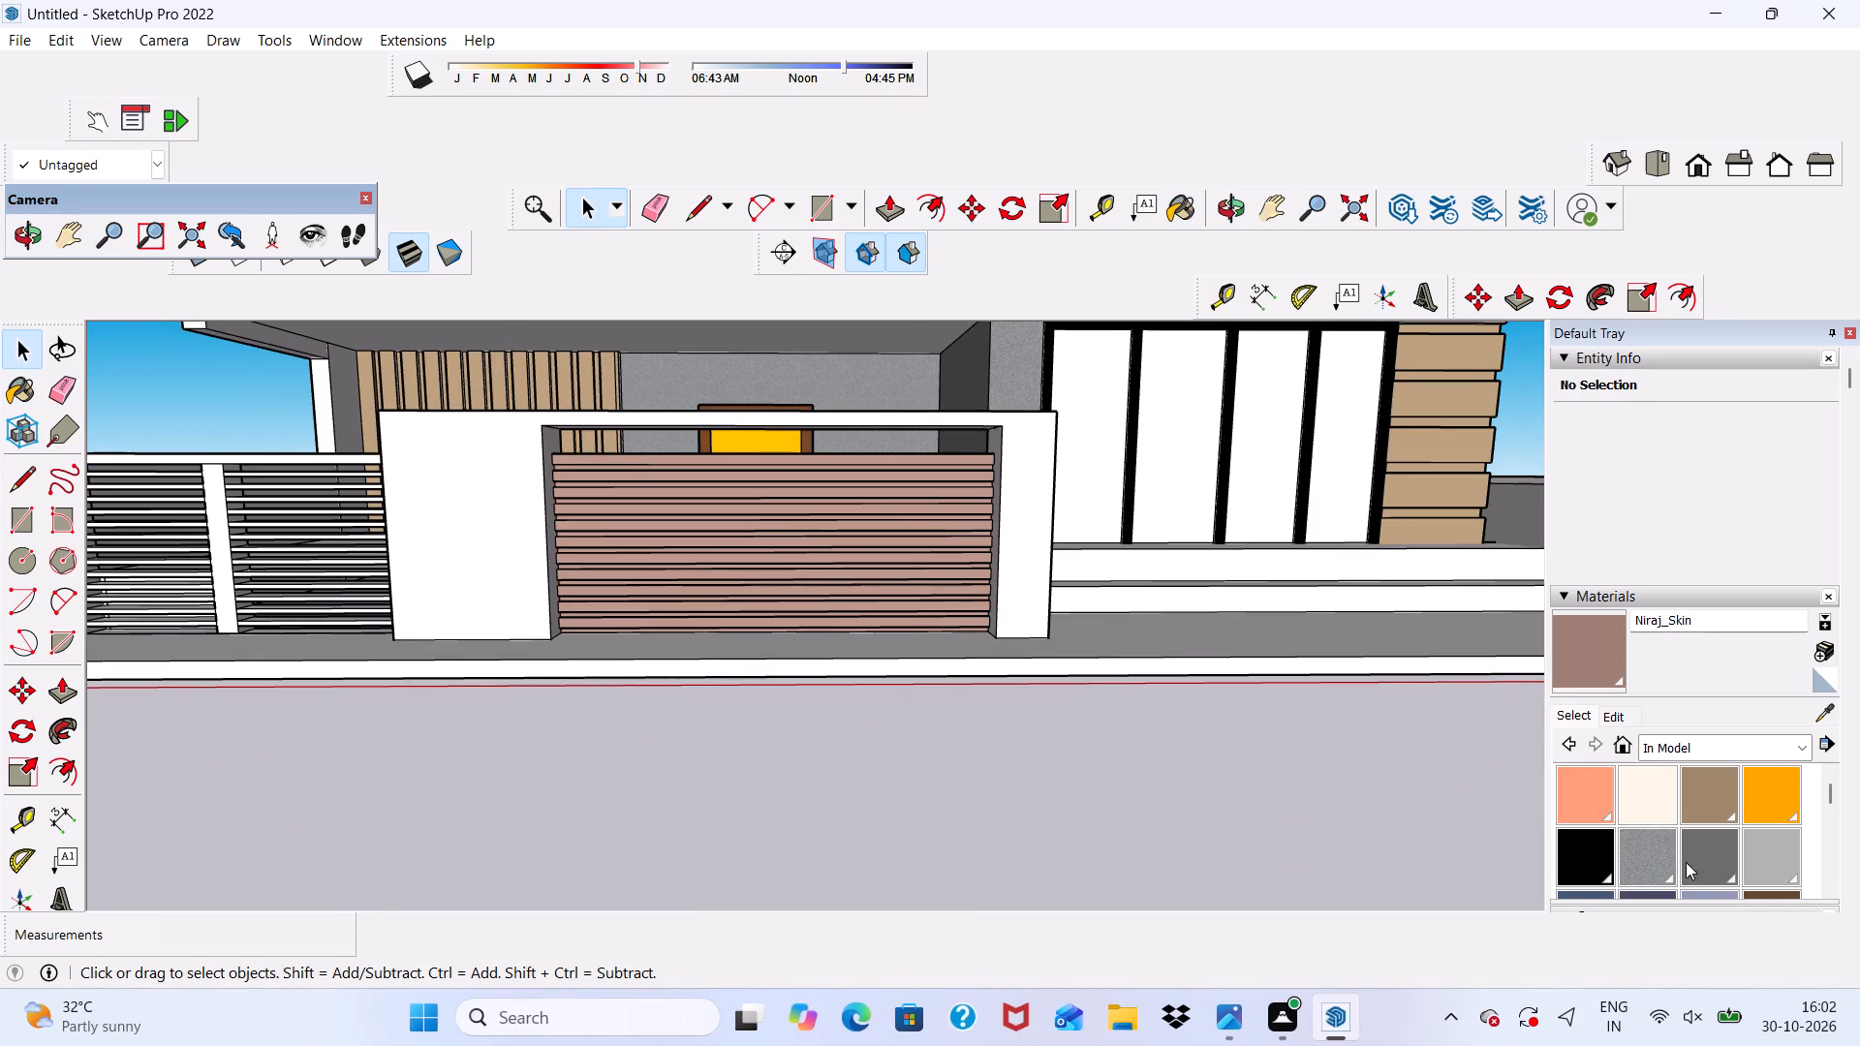
click(1574, 796)
scroll(1574, 796, down, 4)
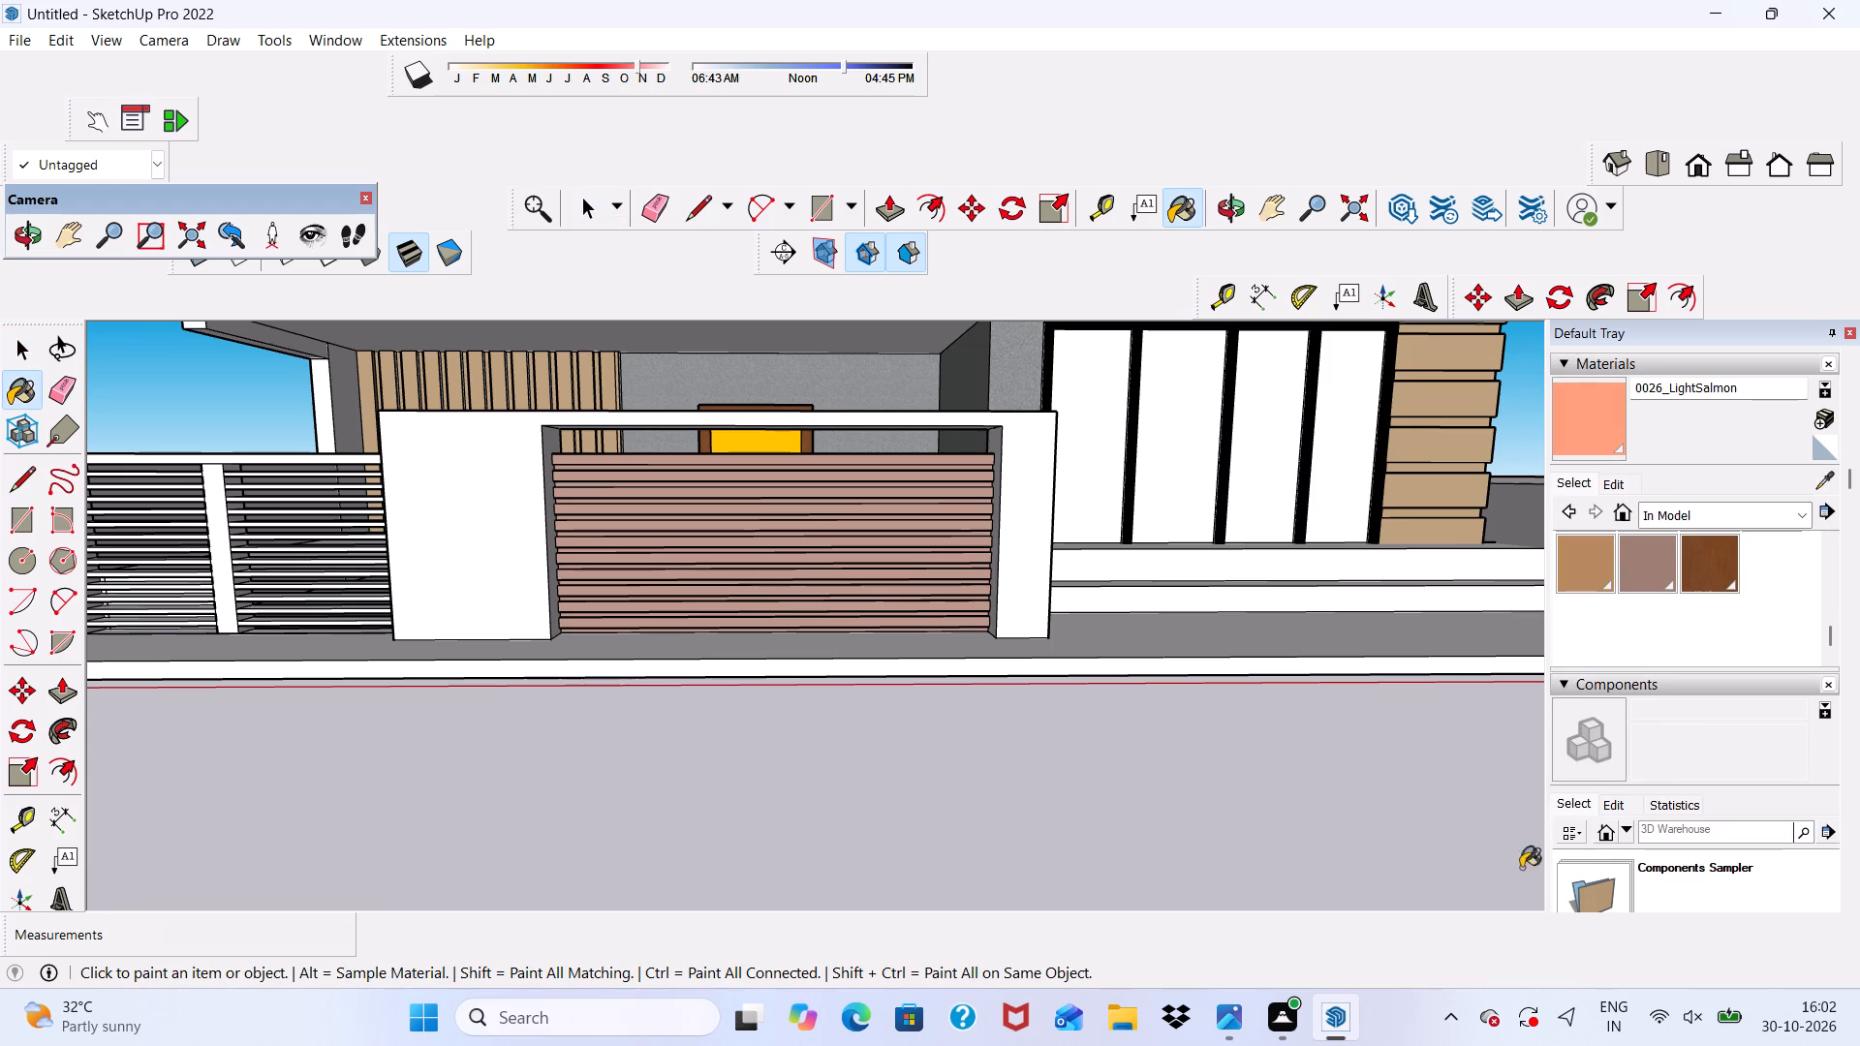
scroll(388, 778, up, 6)
scroll(432, 703, down, 6)
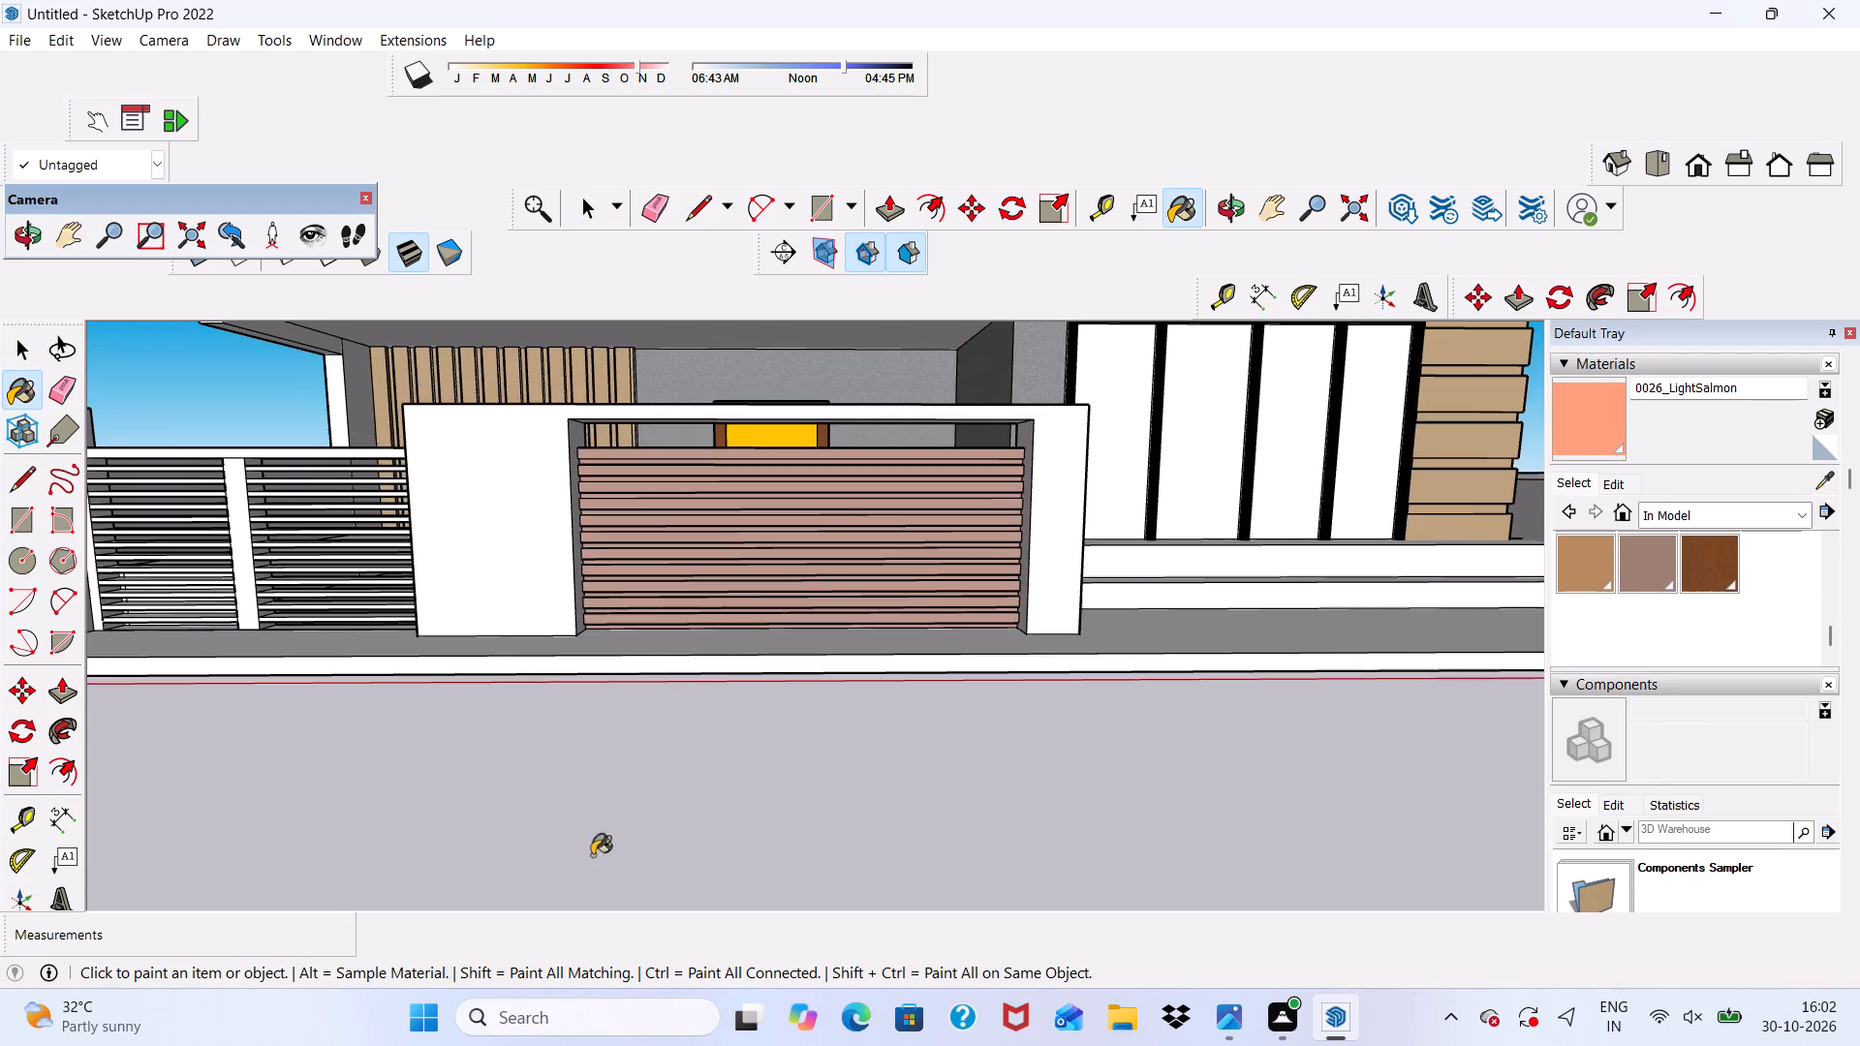
scroll(185, 475, up, 10)
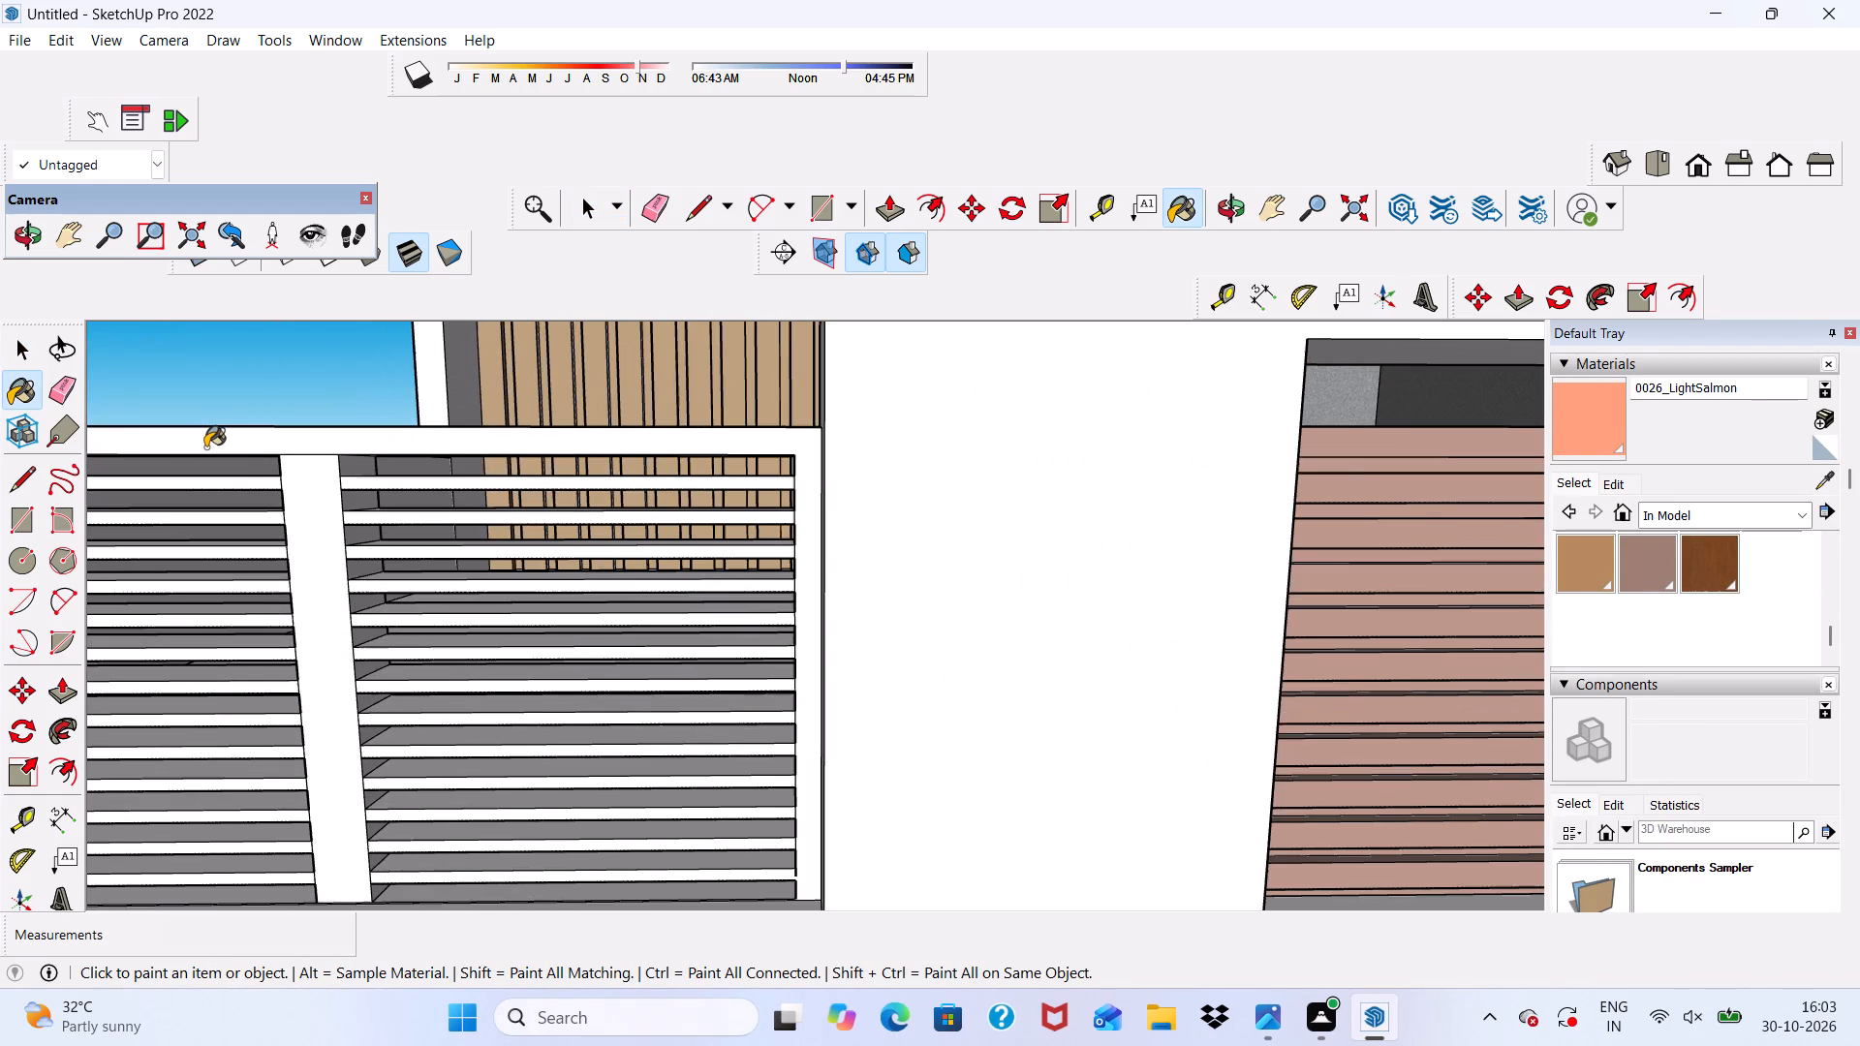
scroll(234, 475, up, 5)
scroll(234, 475, down, 1)
scroll(560, 552, up, 5)
scroll(563, 480, down, 11)
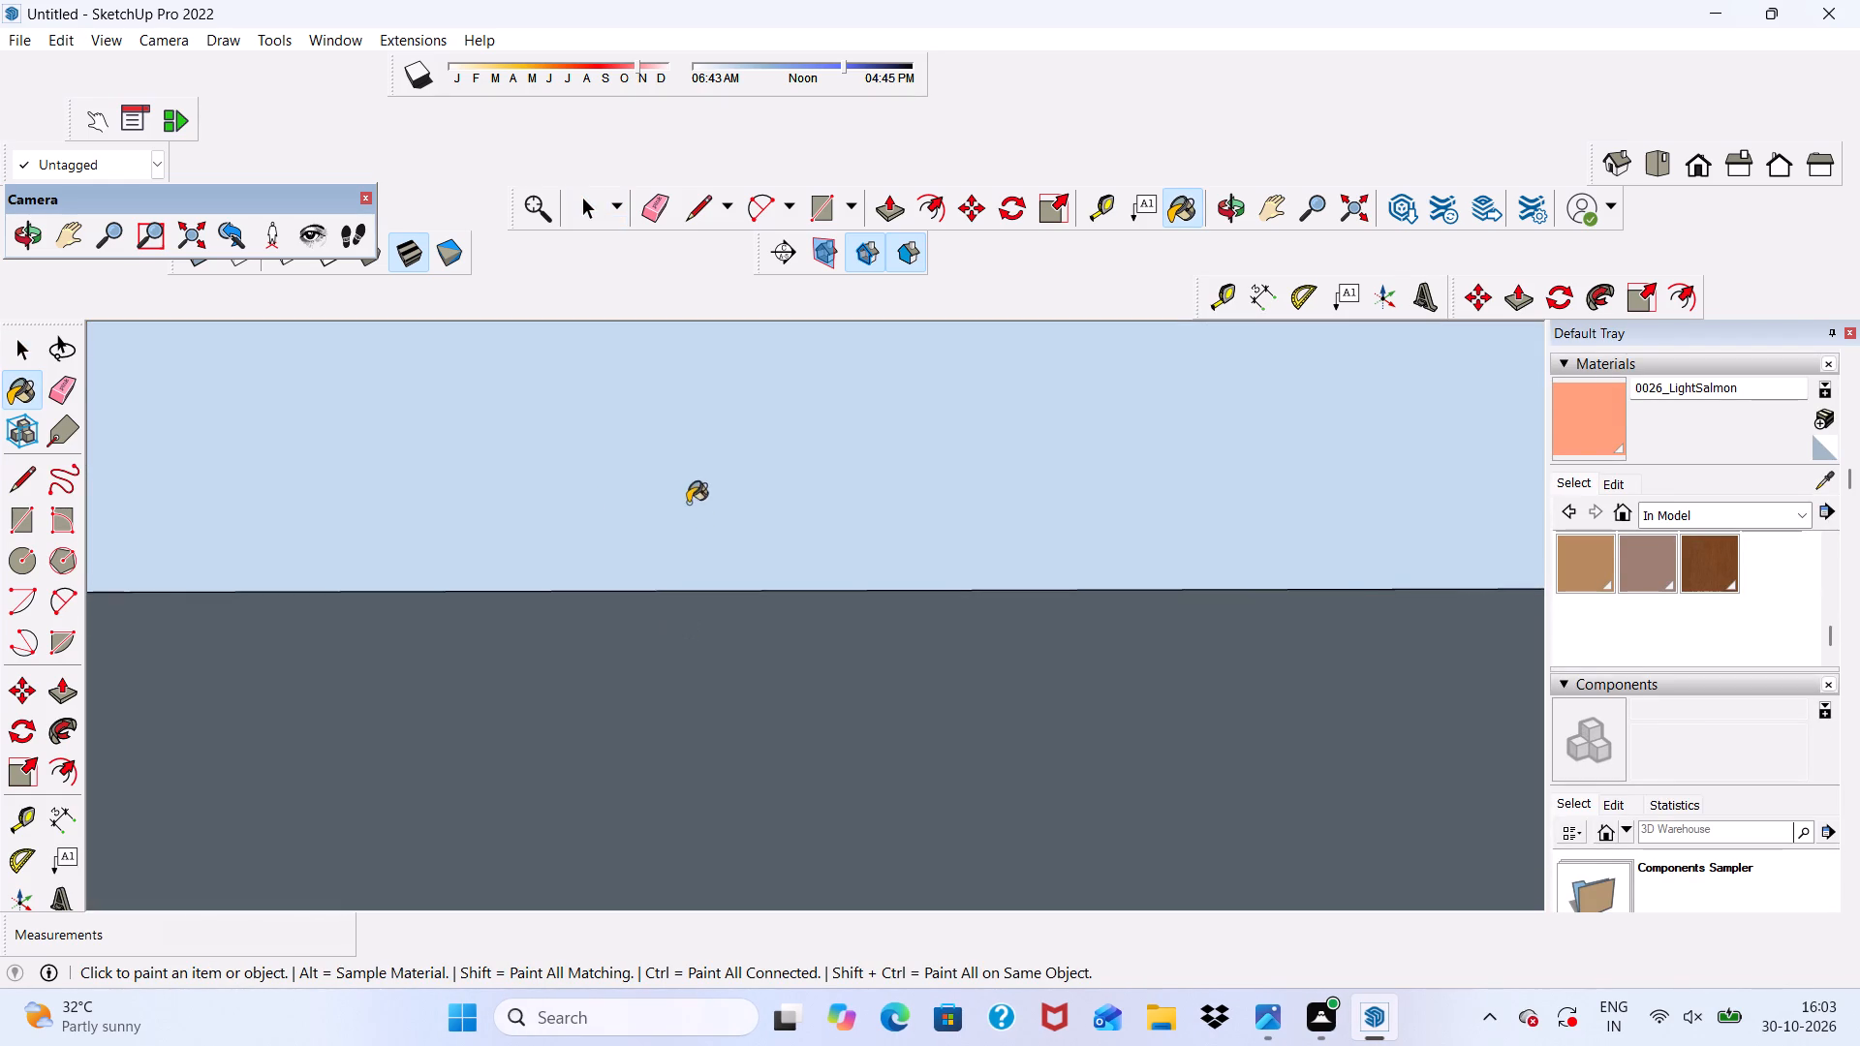
scroll(688, 503, down, 15)
scroll(845, 545, down, 15)
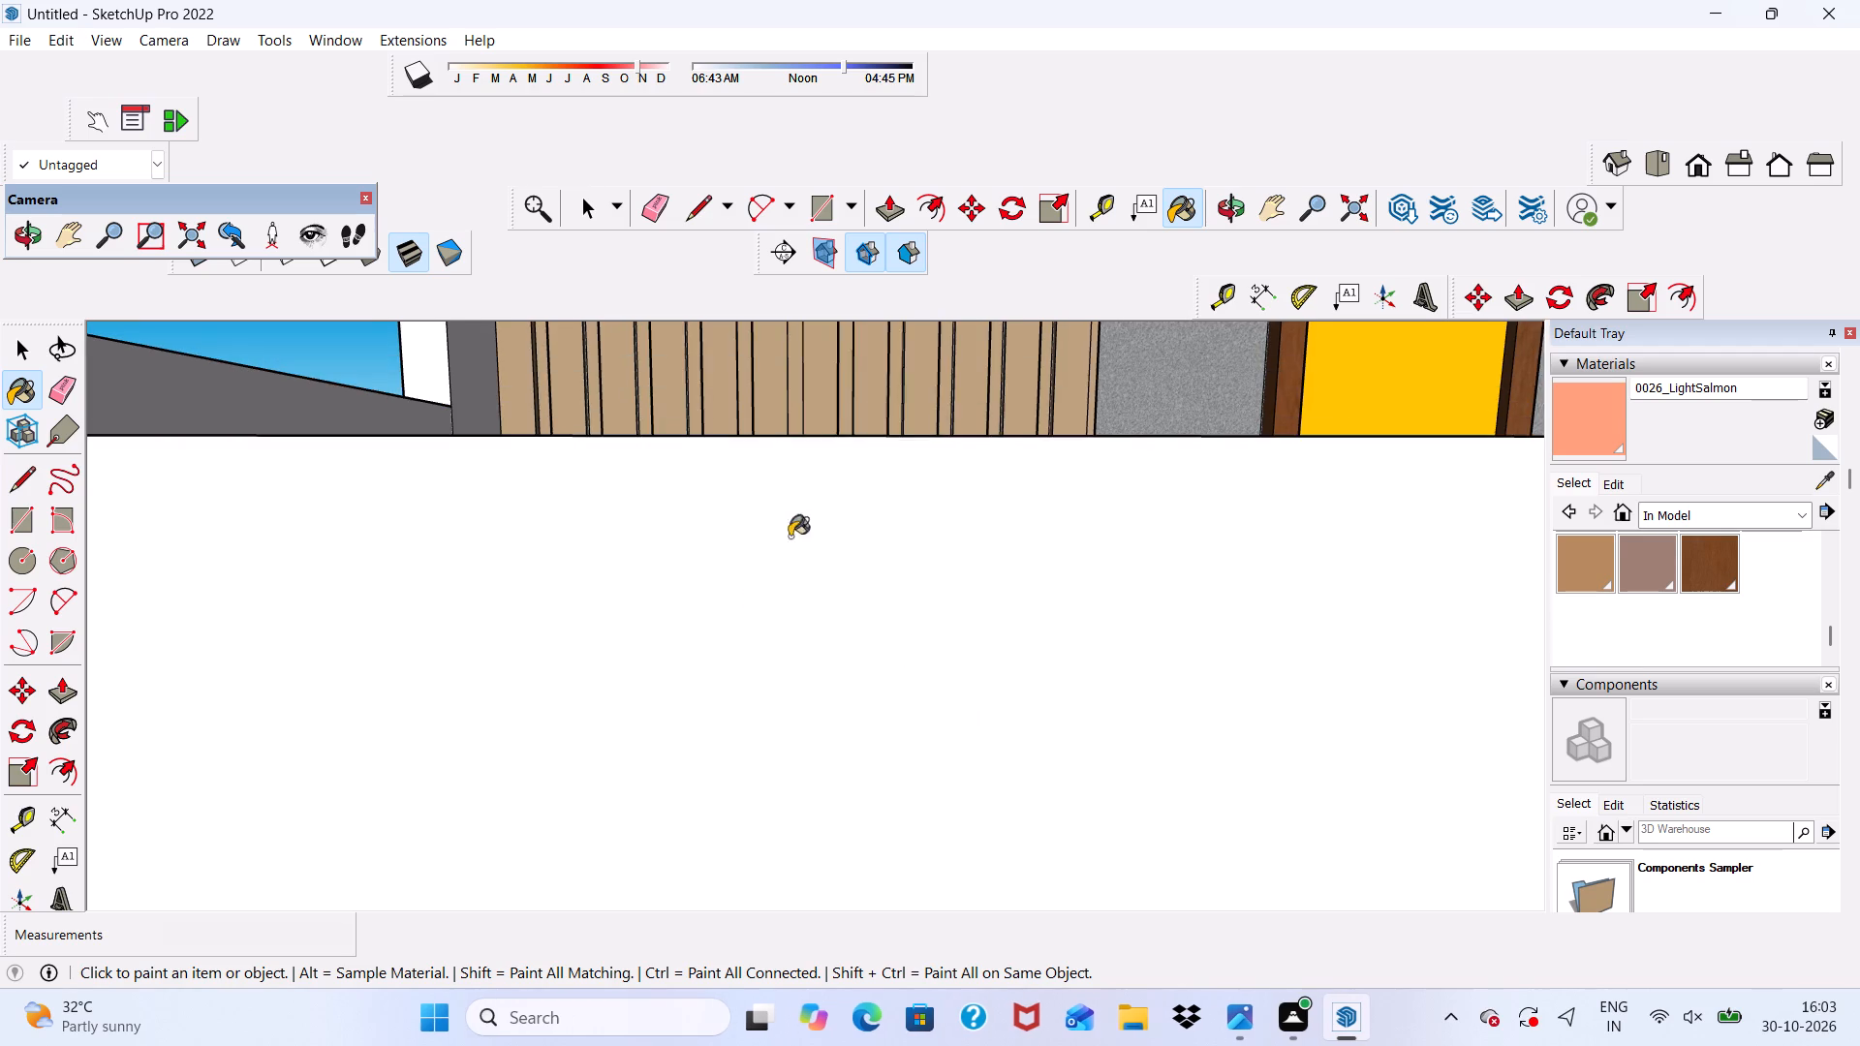
scroll(790, 537, down, 3)
scroll(803, 594, up, 1)
scroll(790, 493, down, 20)
scroll(790, 493, down, 2)
scroll(898, 571, up, 5)
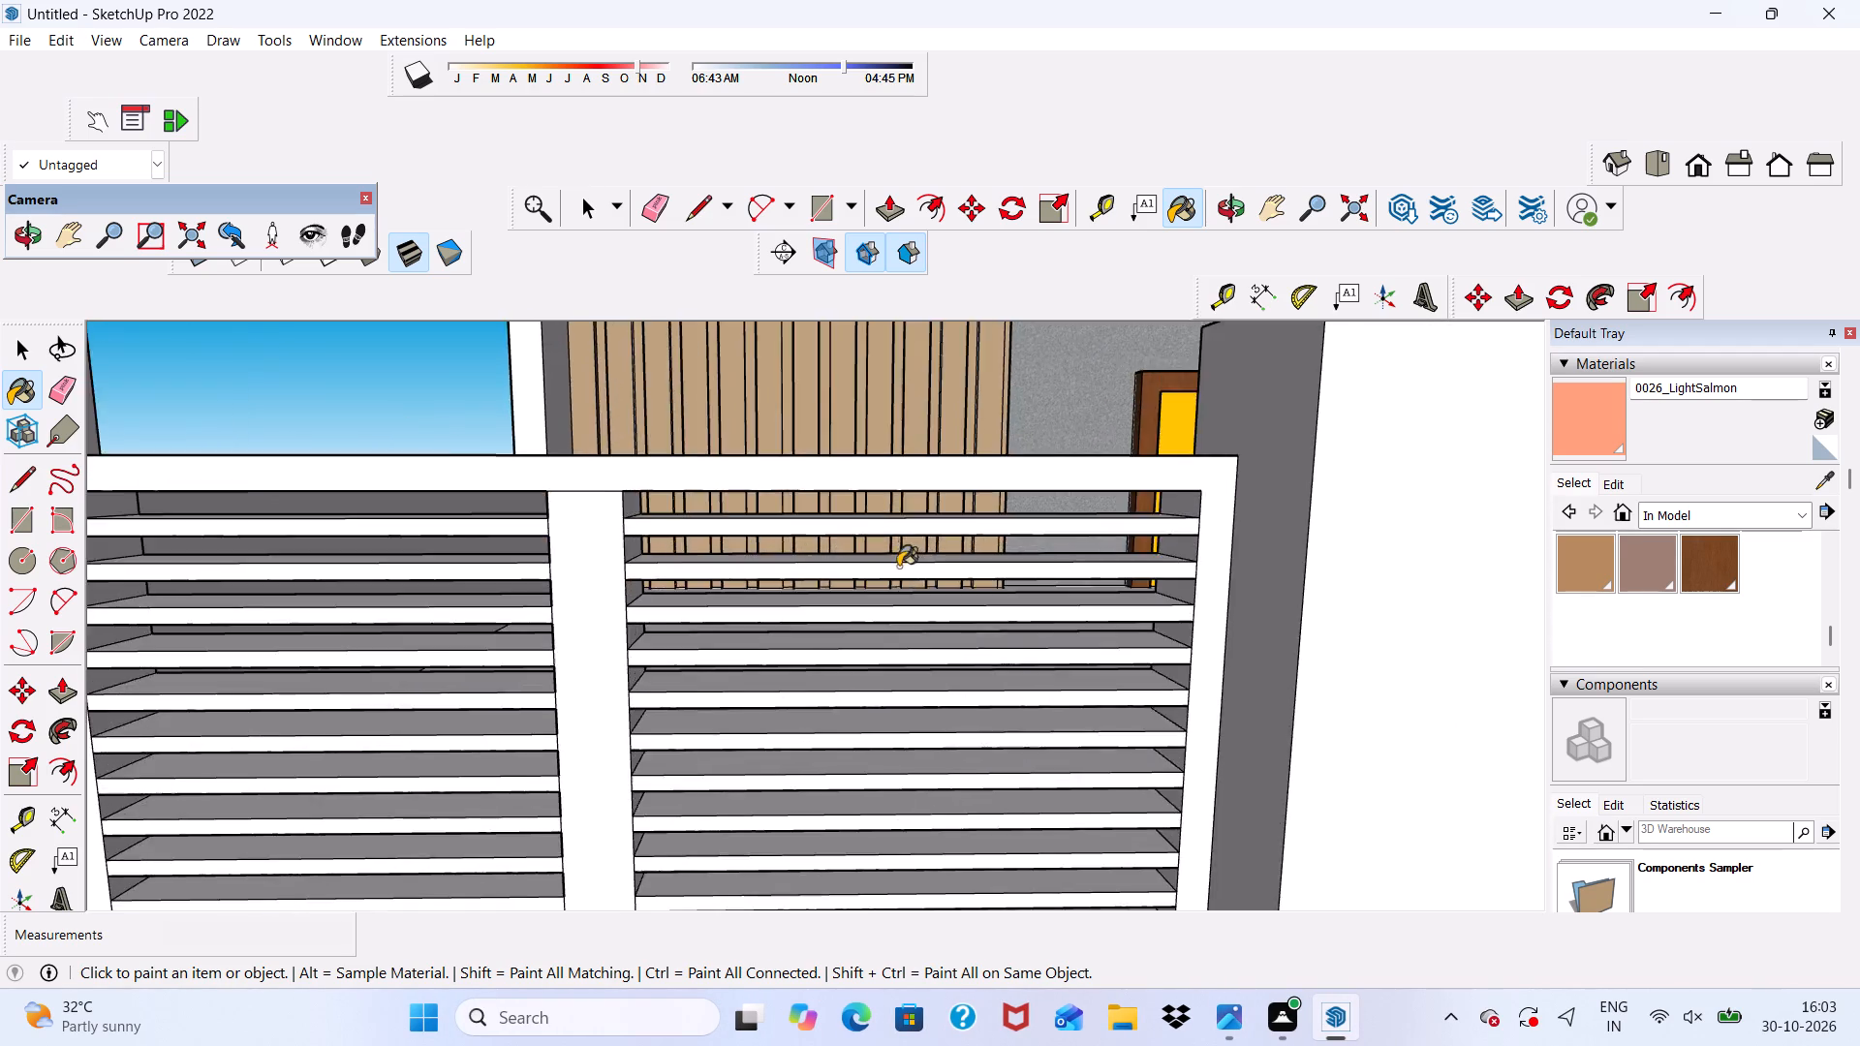
scroll(898, 567, up, 5)
scroll(901, 508, down, 6)
scroll(923, 554, up, 3)
scroll(919, 546, down, 4)
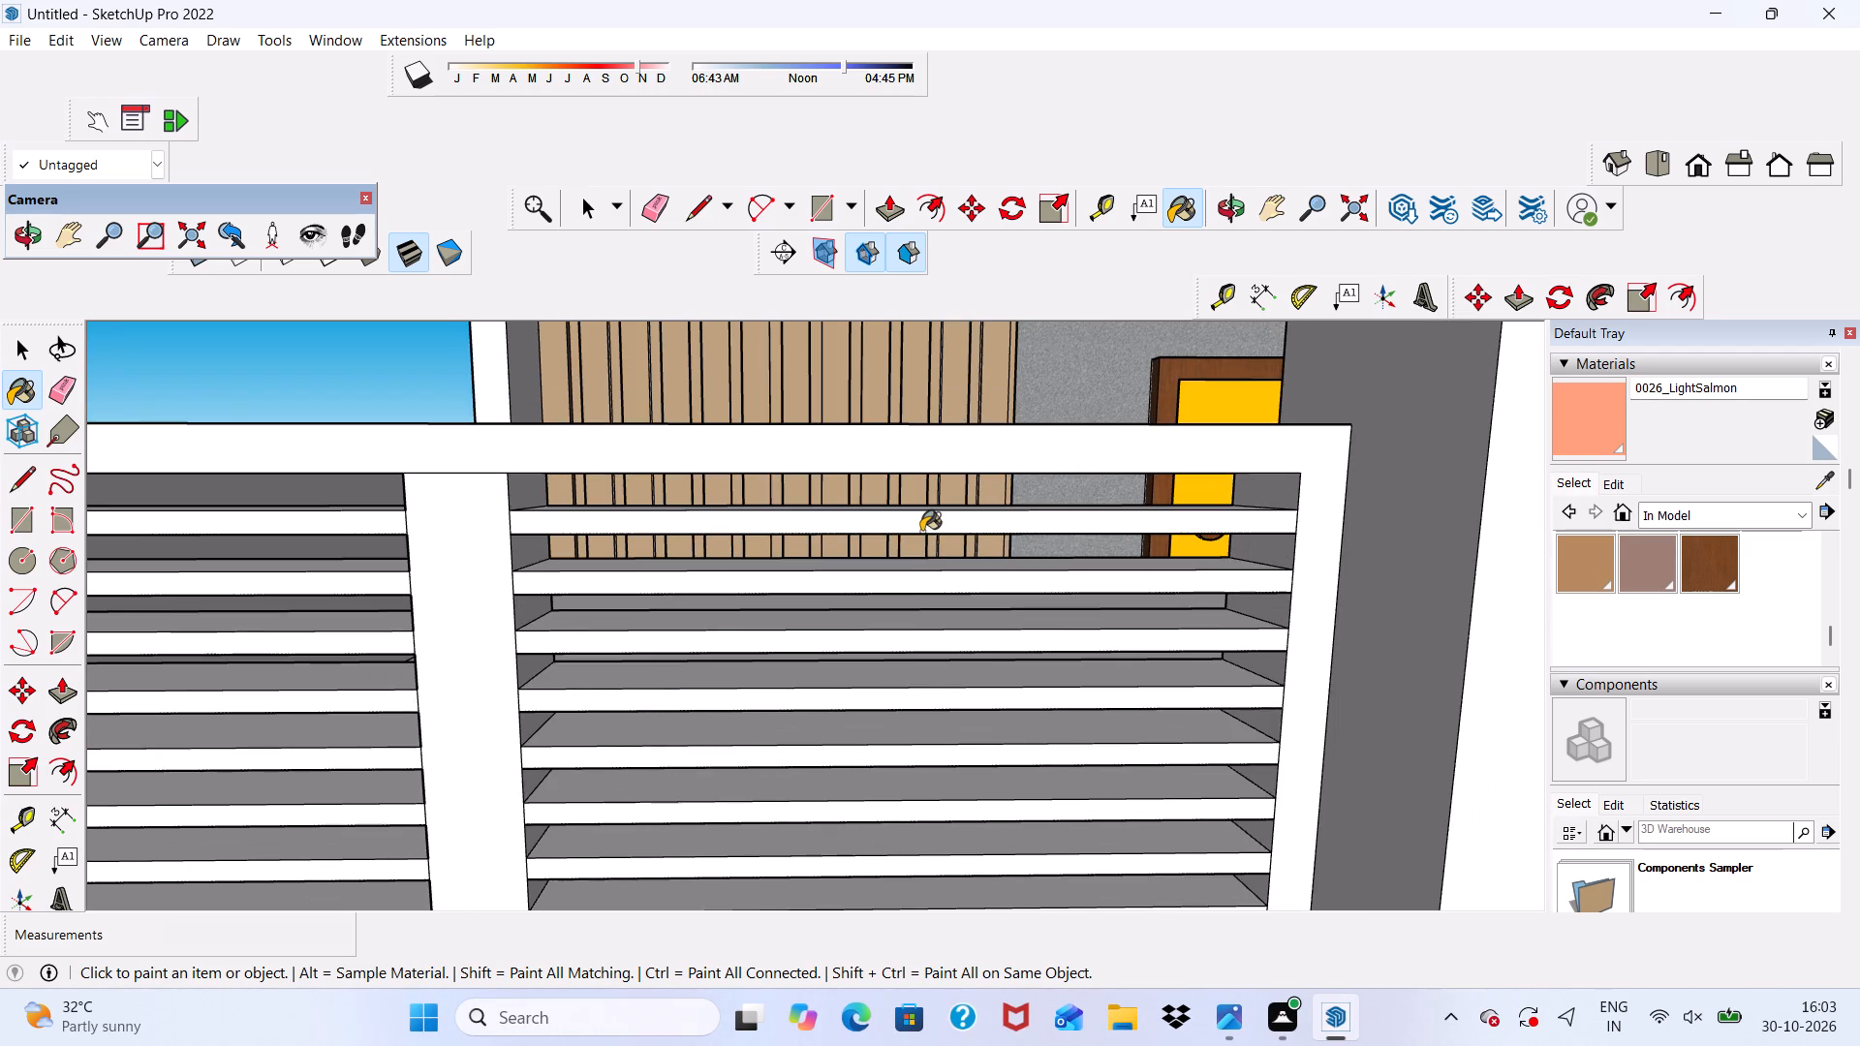
click(919, 519)
scroll(927, 552, up, 3)
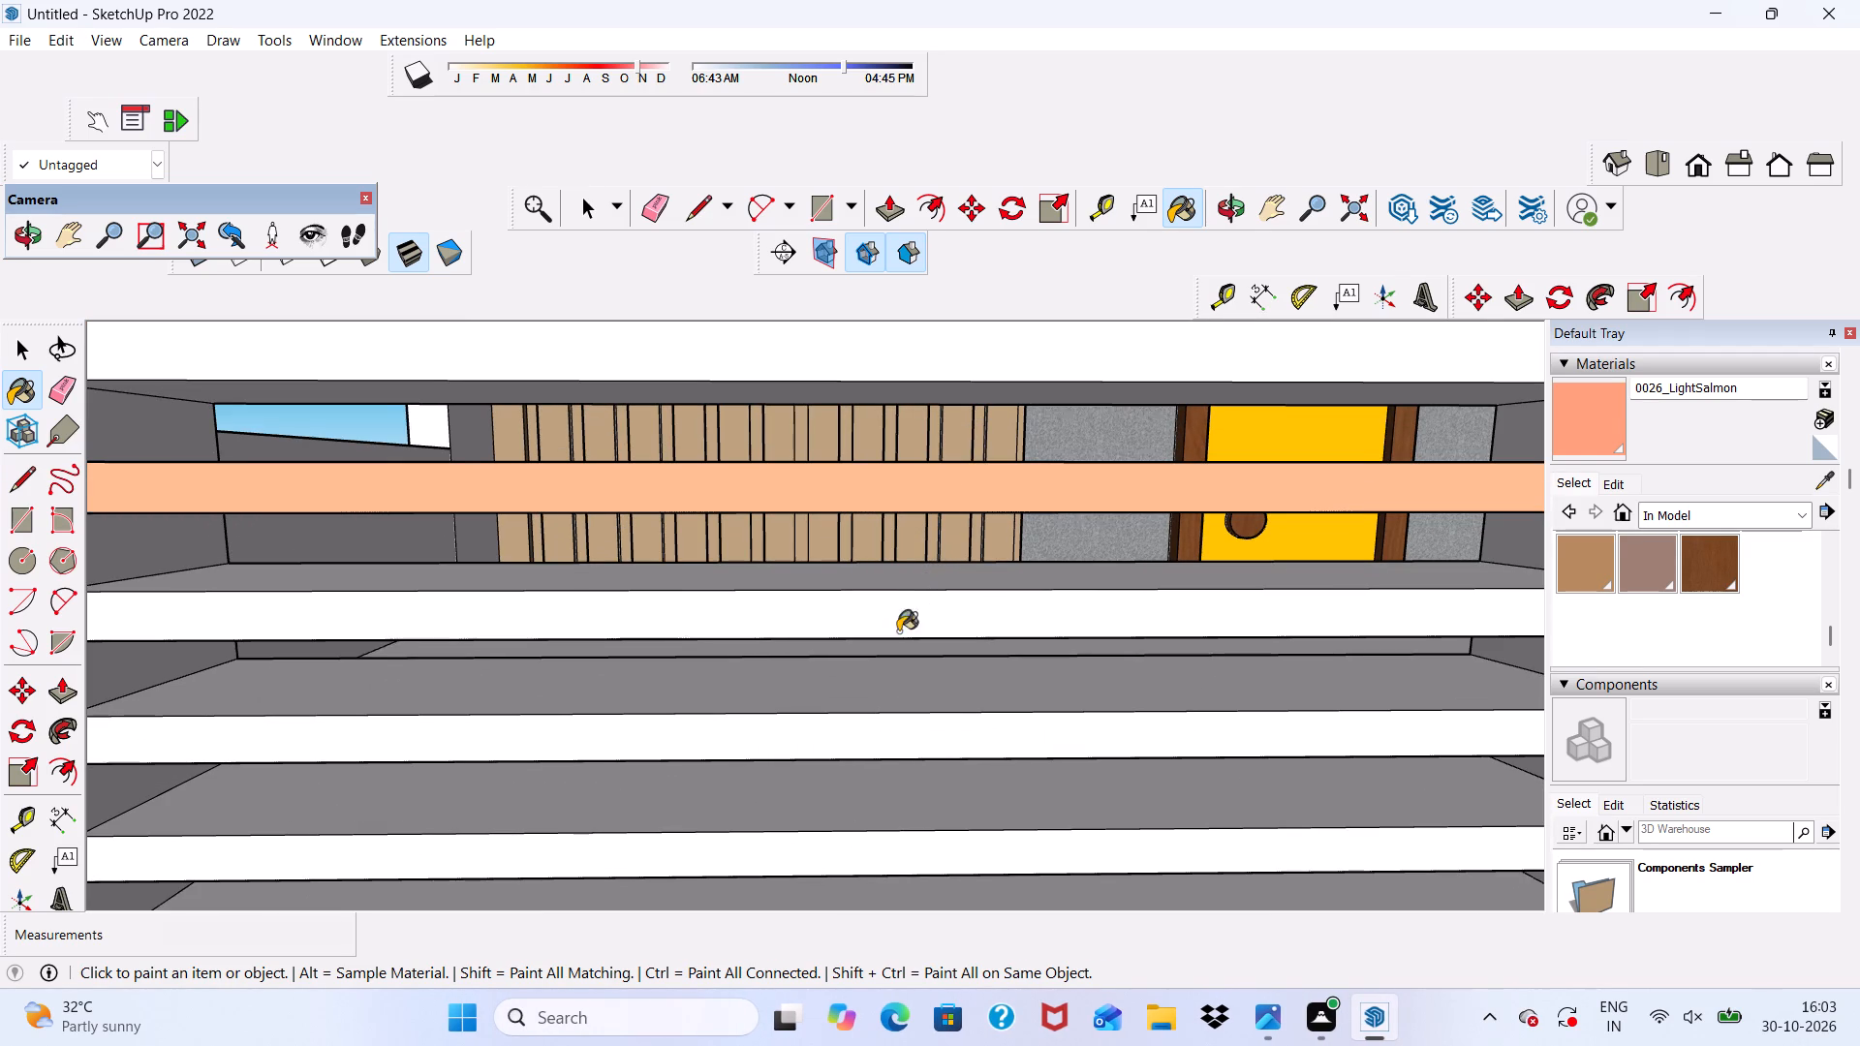
click(893, 619)
click(879, 768)
Paint the front faces of that bay's following slats with 0026_LightSalmon, working down from the fourth slat.
scroll(866, 696, down, 6)
scroll(899, 541, down, 6)
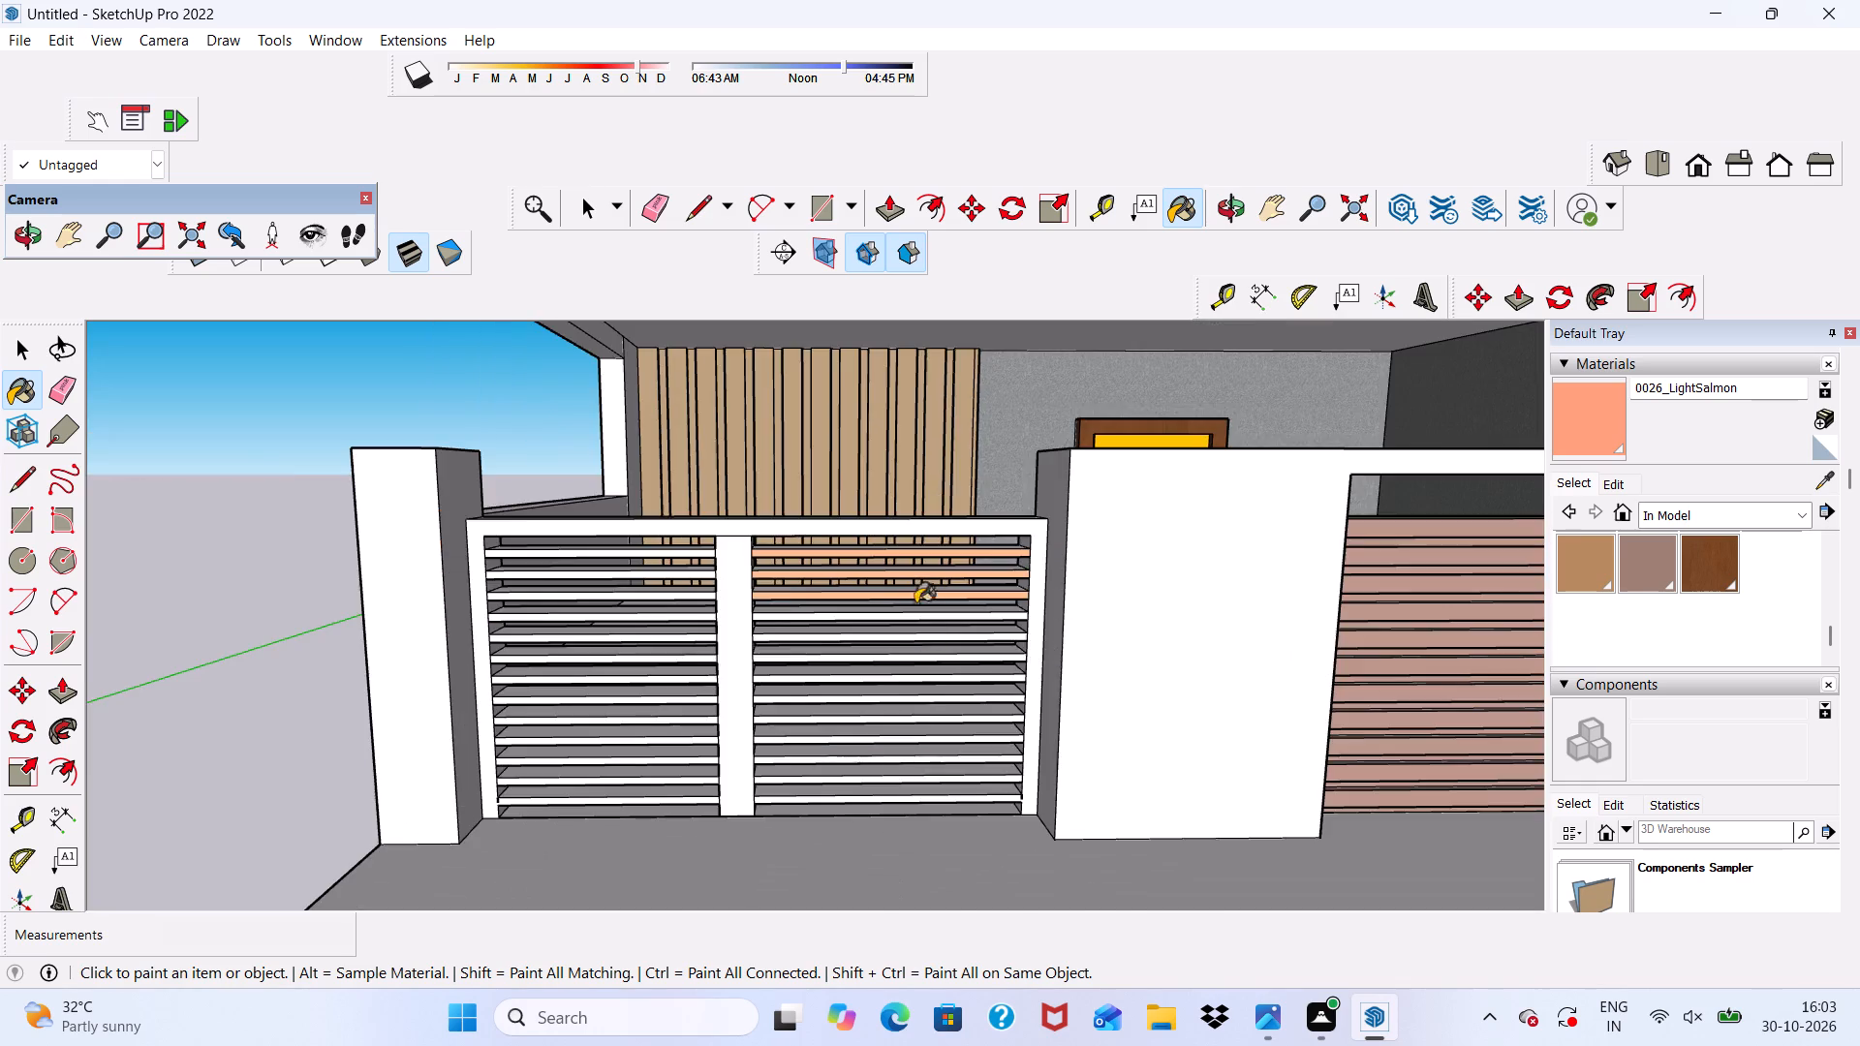
scroll(909, 739, up, 6)
click(865, 509)
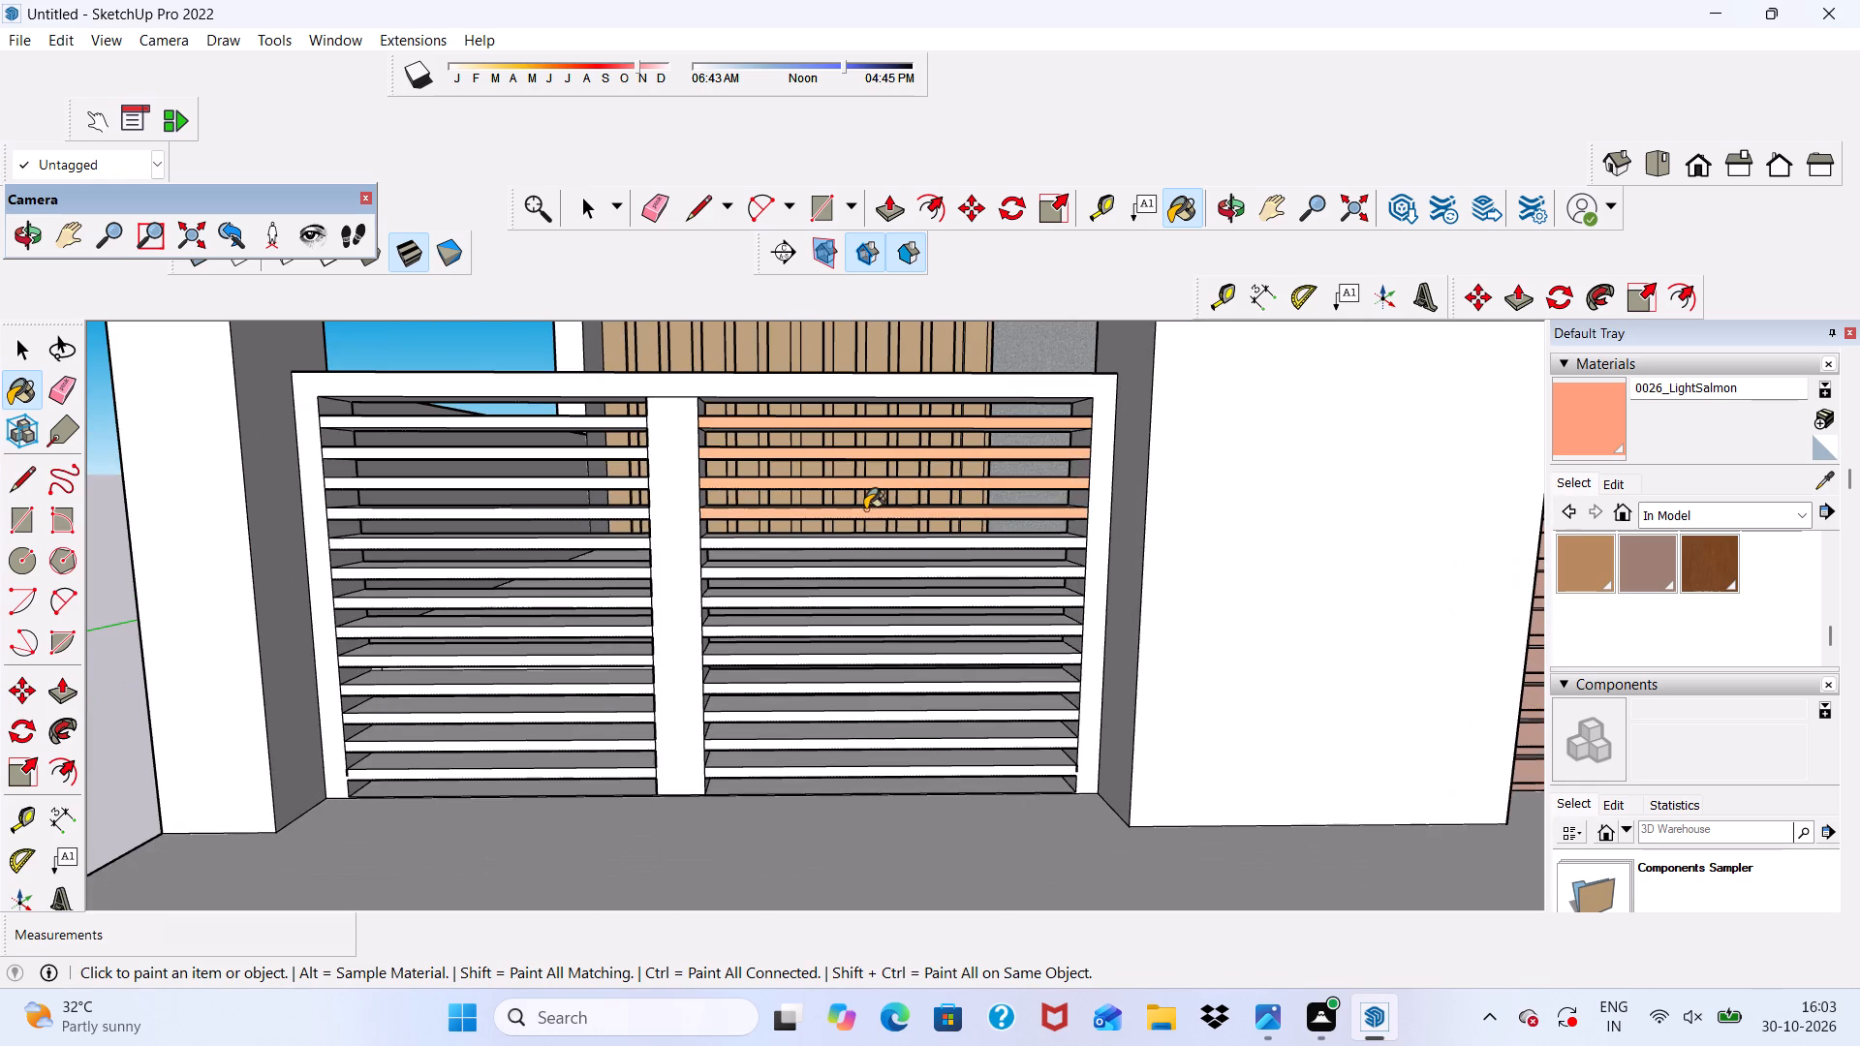
scroll(865, 513, up, 3)
click(865, 552)
scroll(865, 643, up, 4)
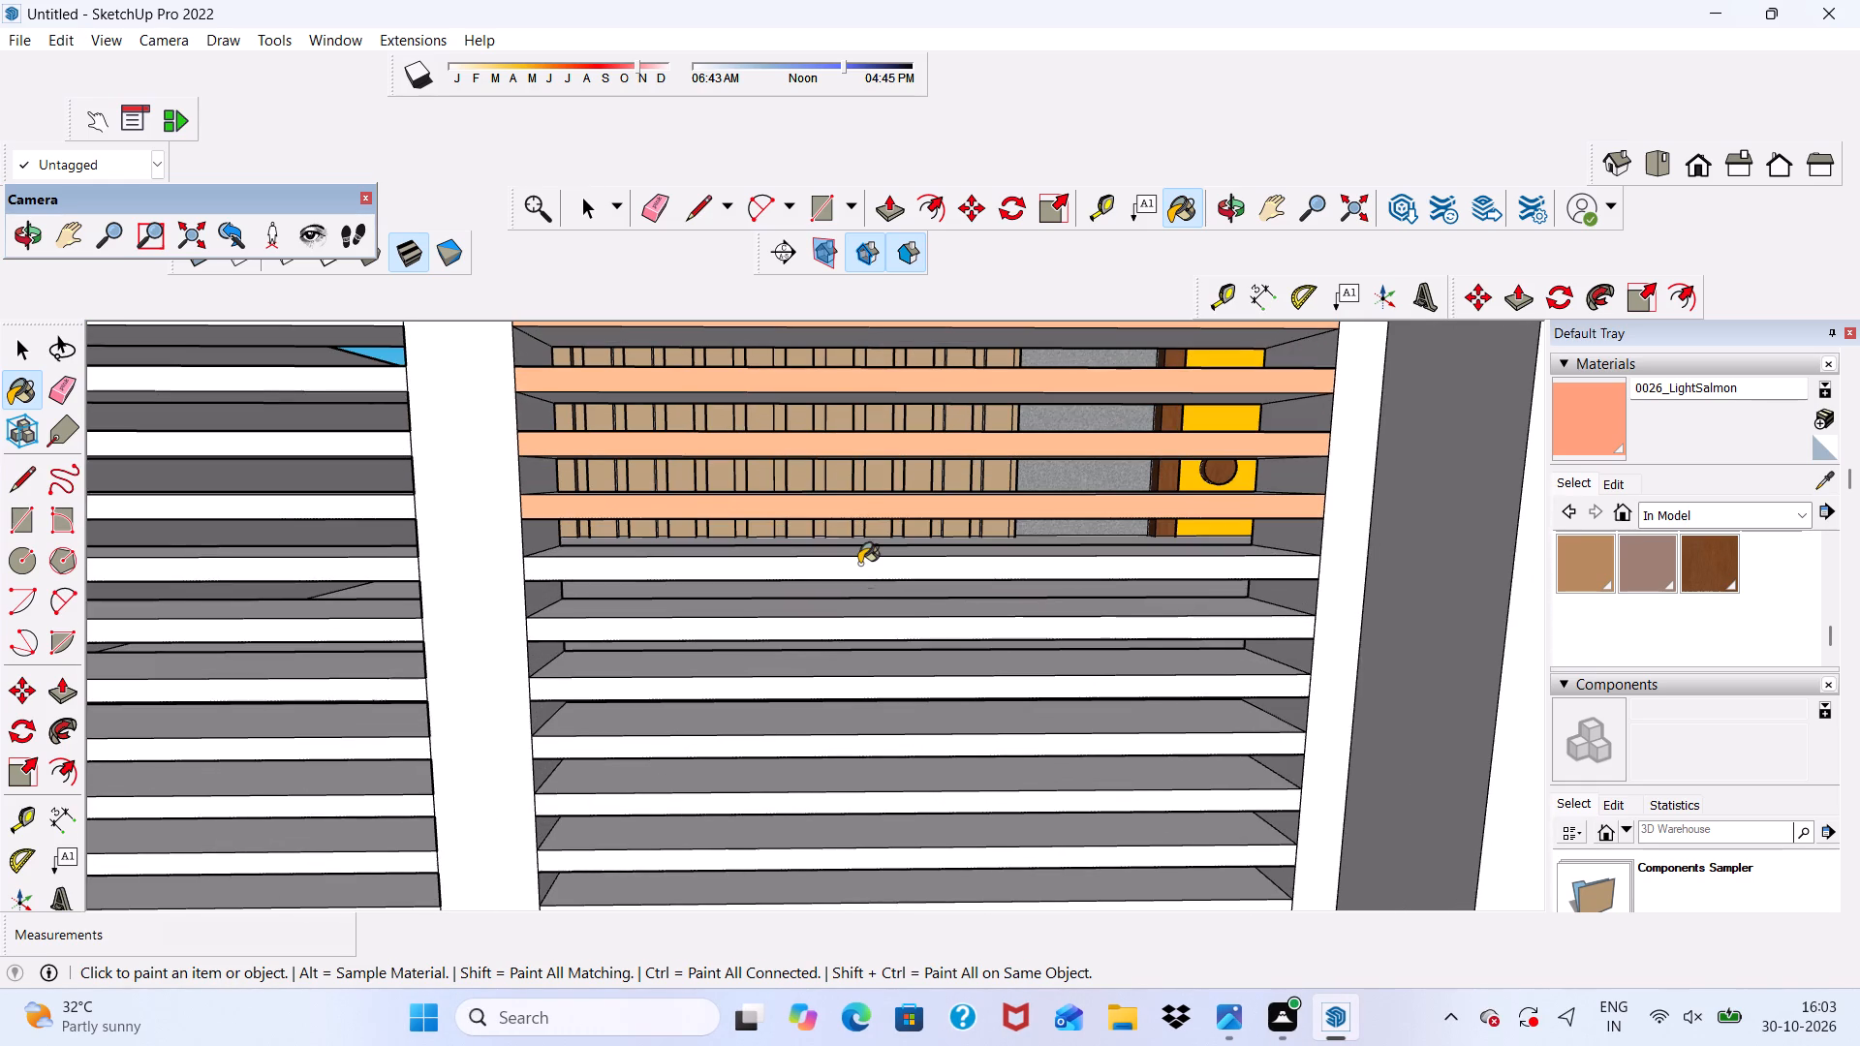
click(859, 564)
click(864, 636)
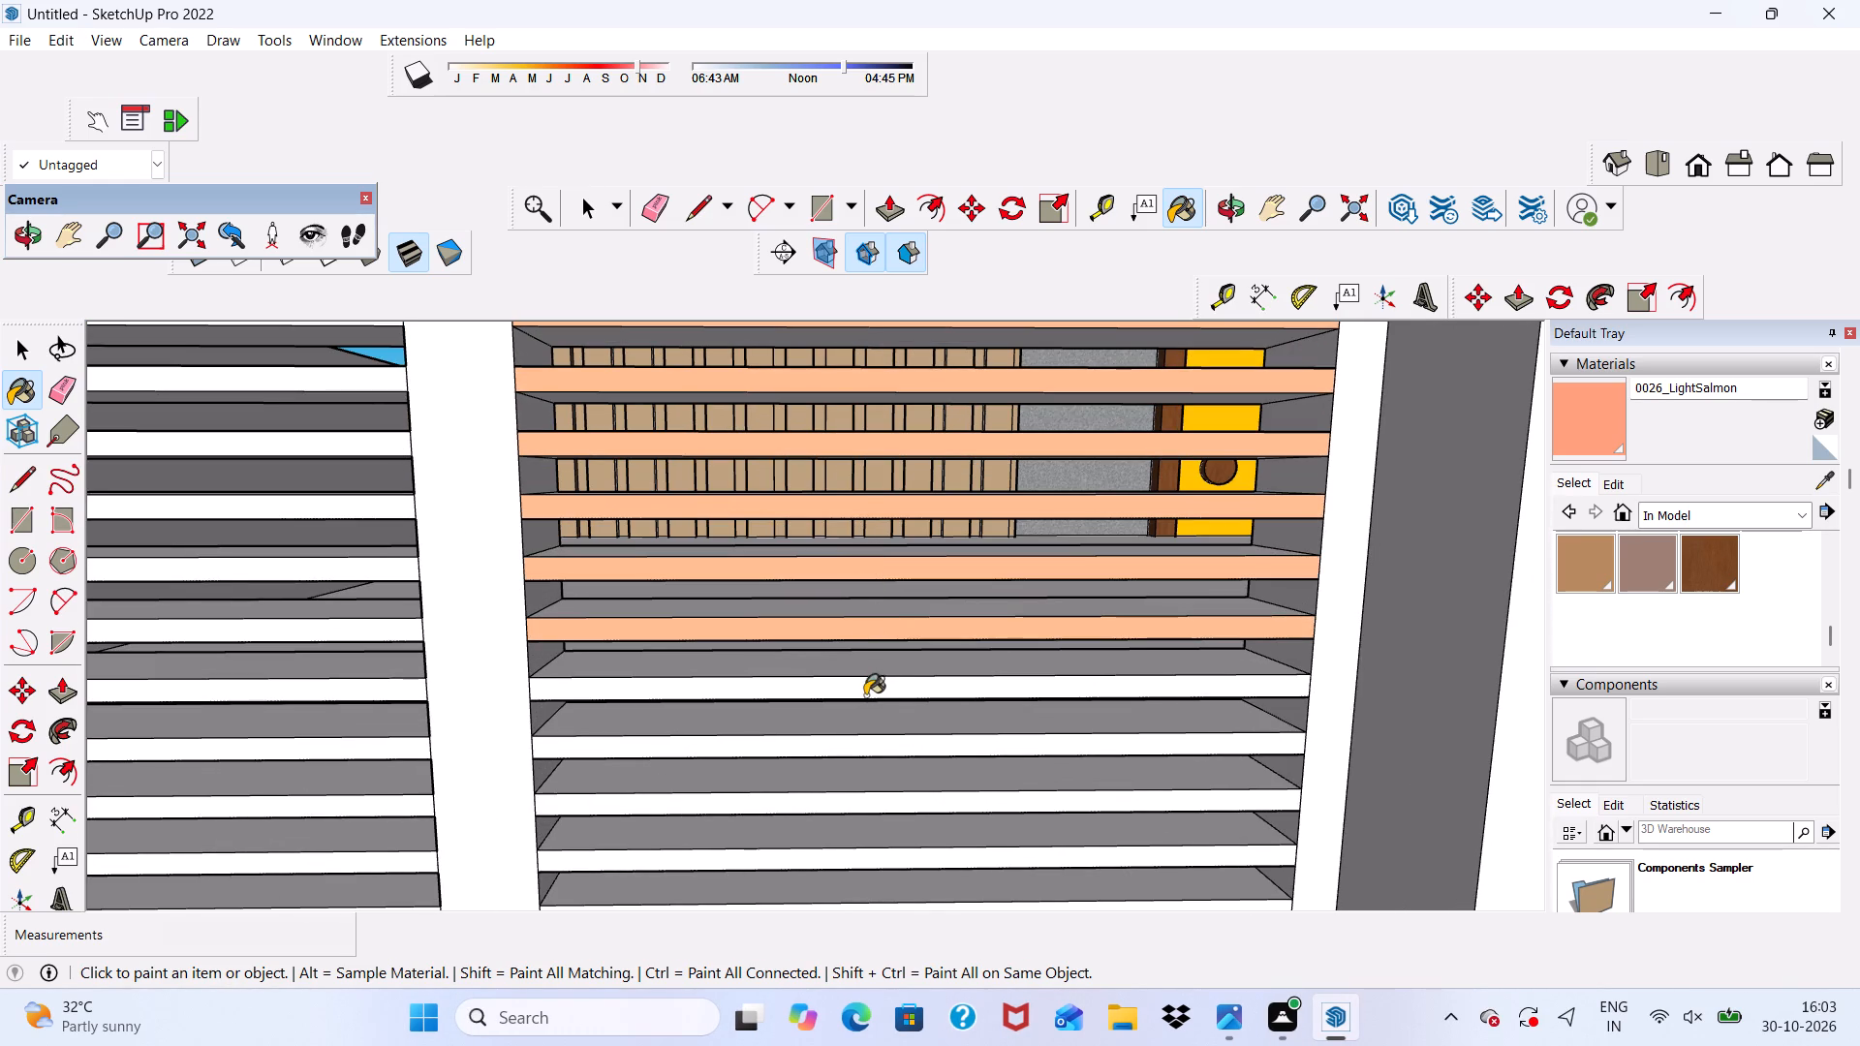
click(865, 692)
click(860, 742)
click(860, 807)
scroll(857, 794, down, 6)
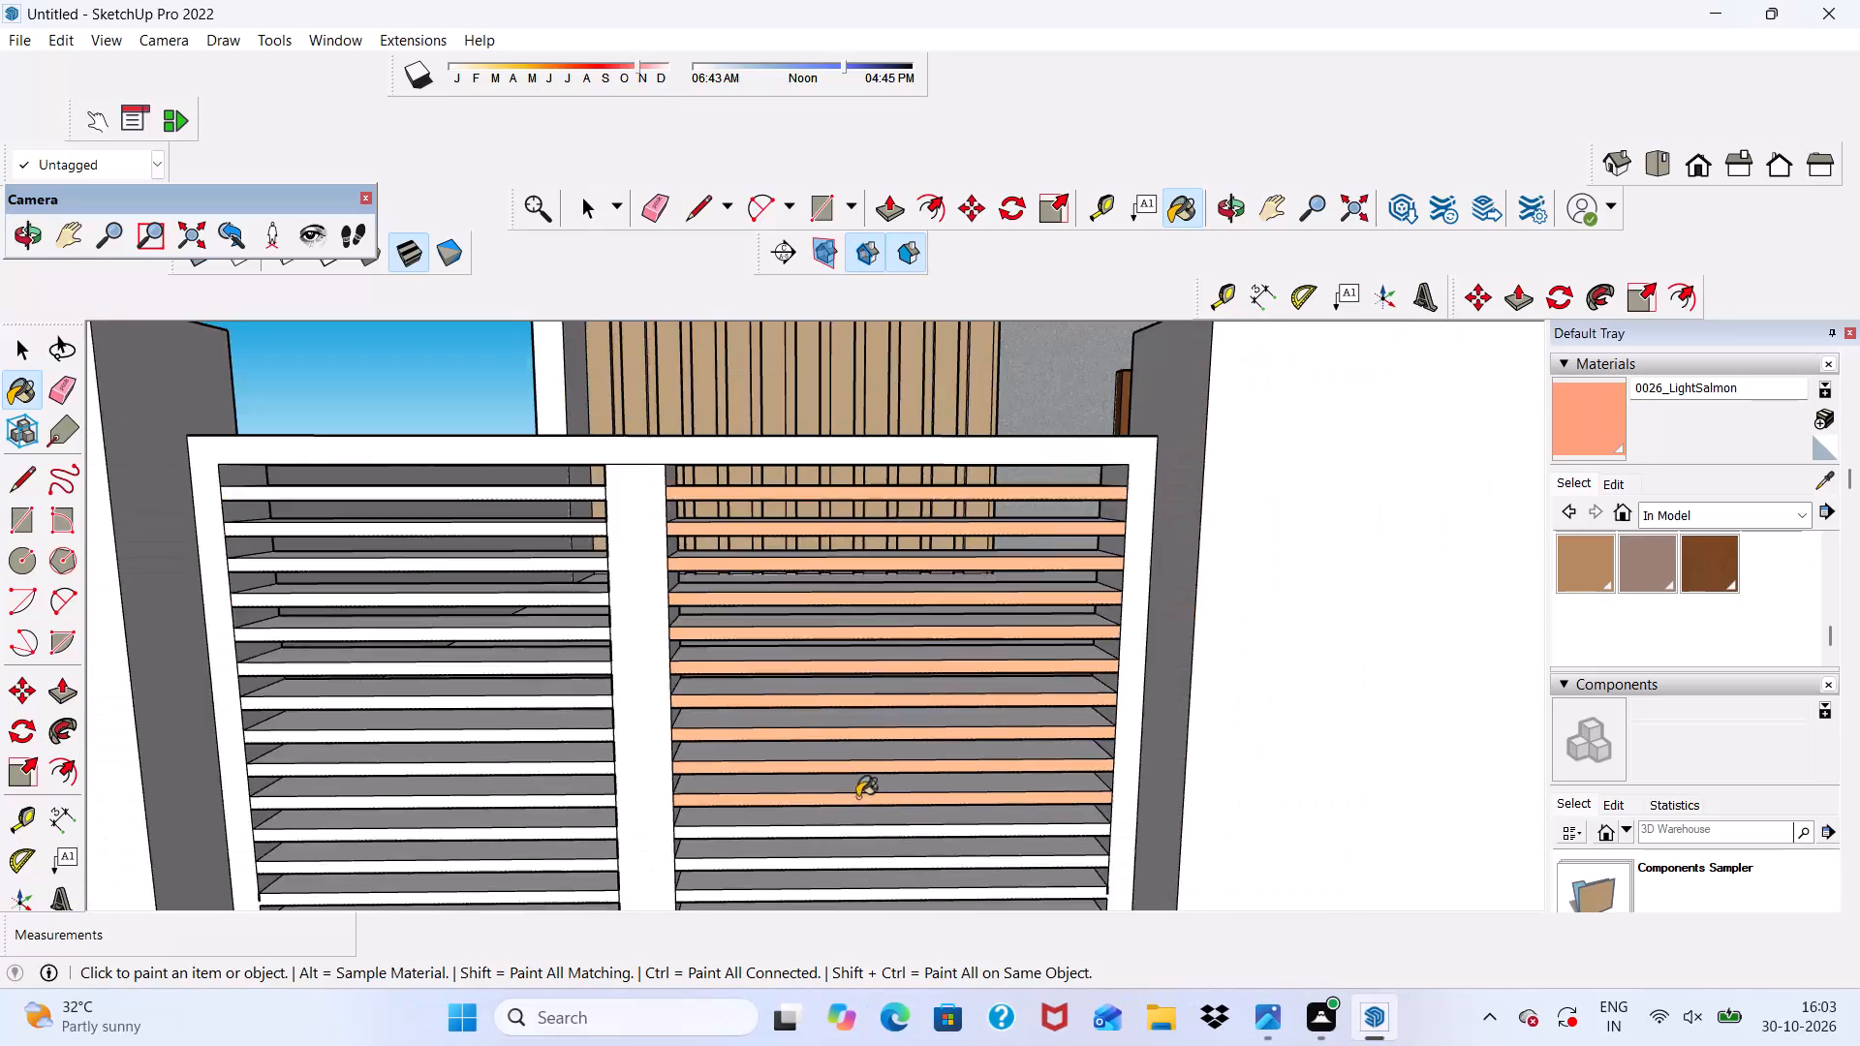
scroll(857, 822, up, 6)
click(855, 834)
Paint the front faces of the bay's lowest slats and the gate's connected outer frame with 0026_LightSalmon.
scroll(855, 834, down, 6)
scroll(852, 865, up, 6)
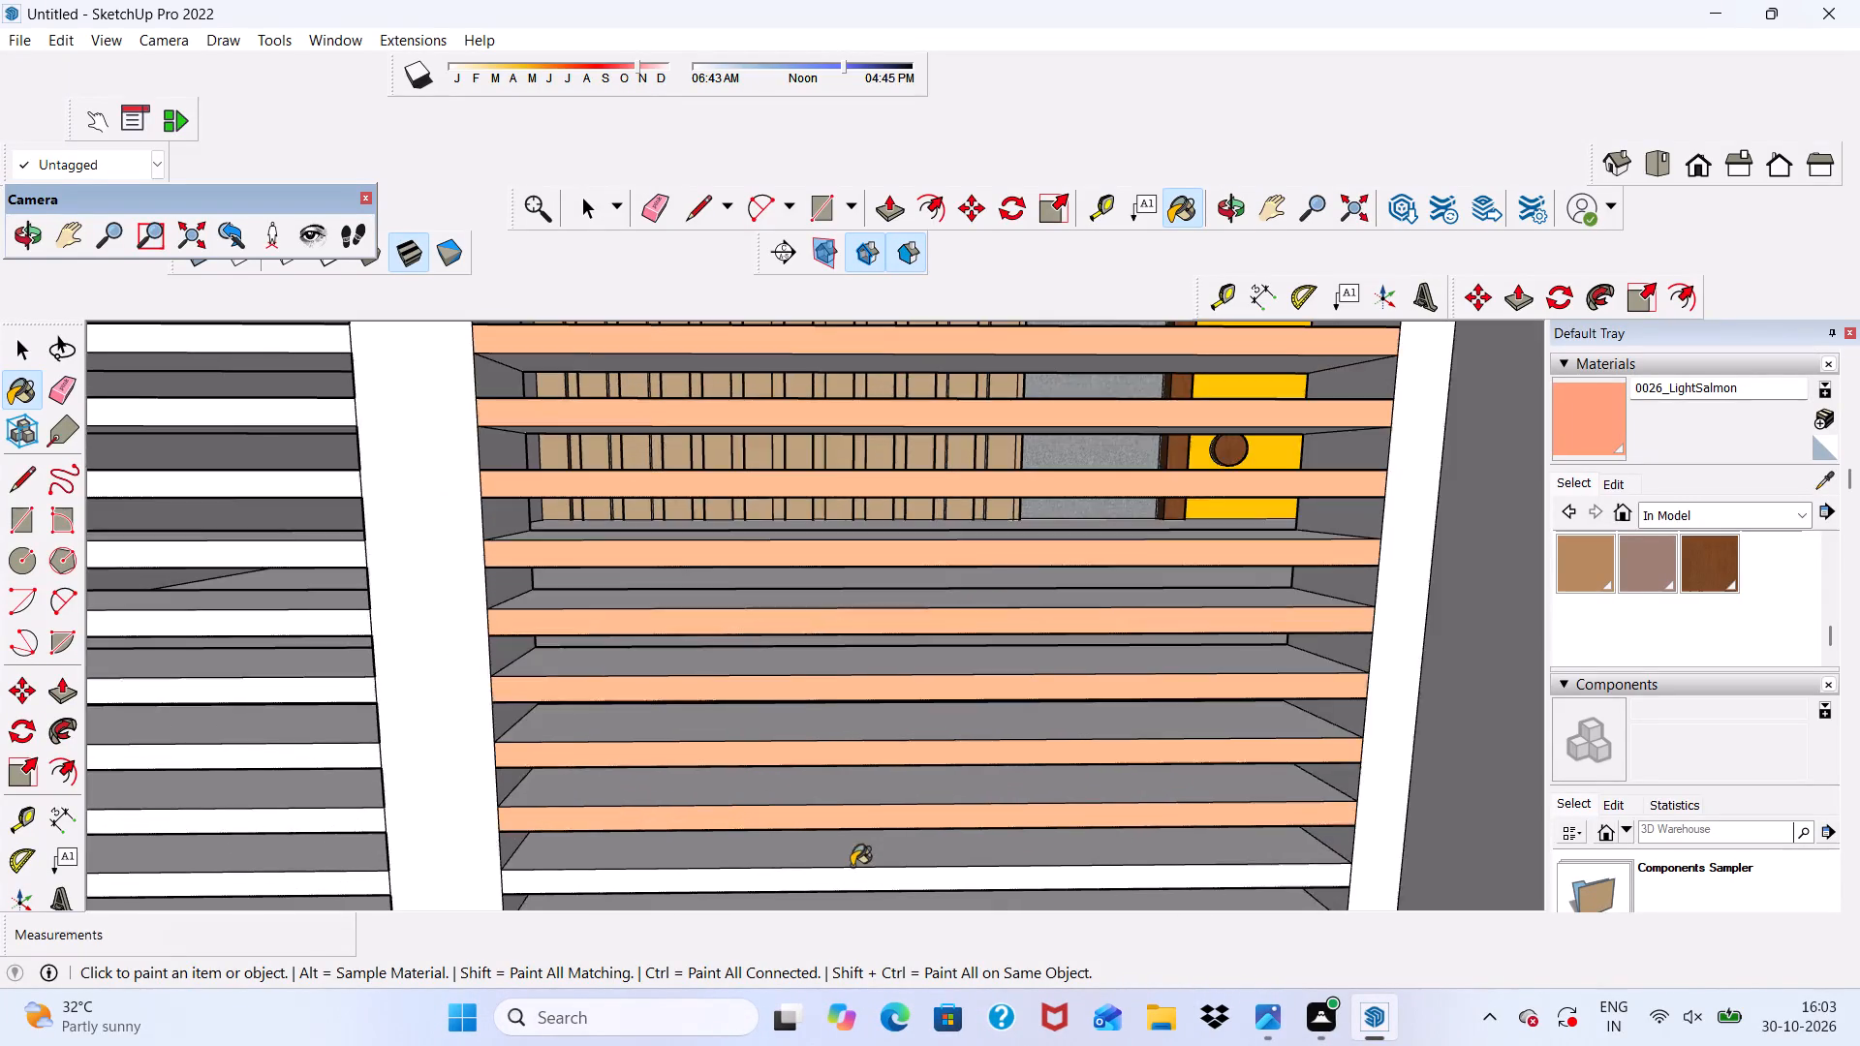
scroll(824, 716, down, 6)
scroll(818, 789, up, 6)
scroll(818, 789, down, 3)
scroll(818, 811, up, 10)
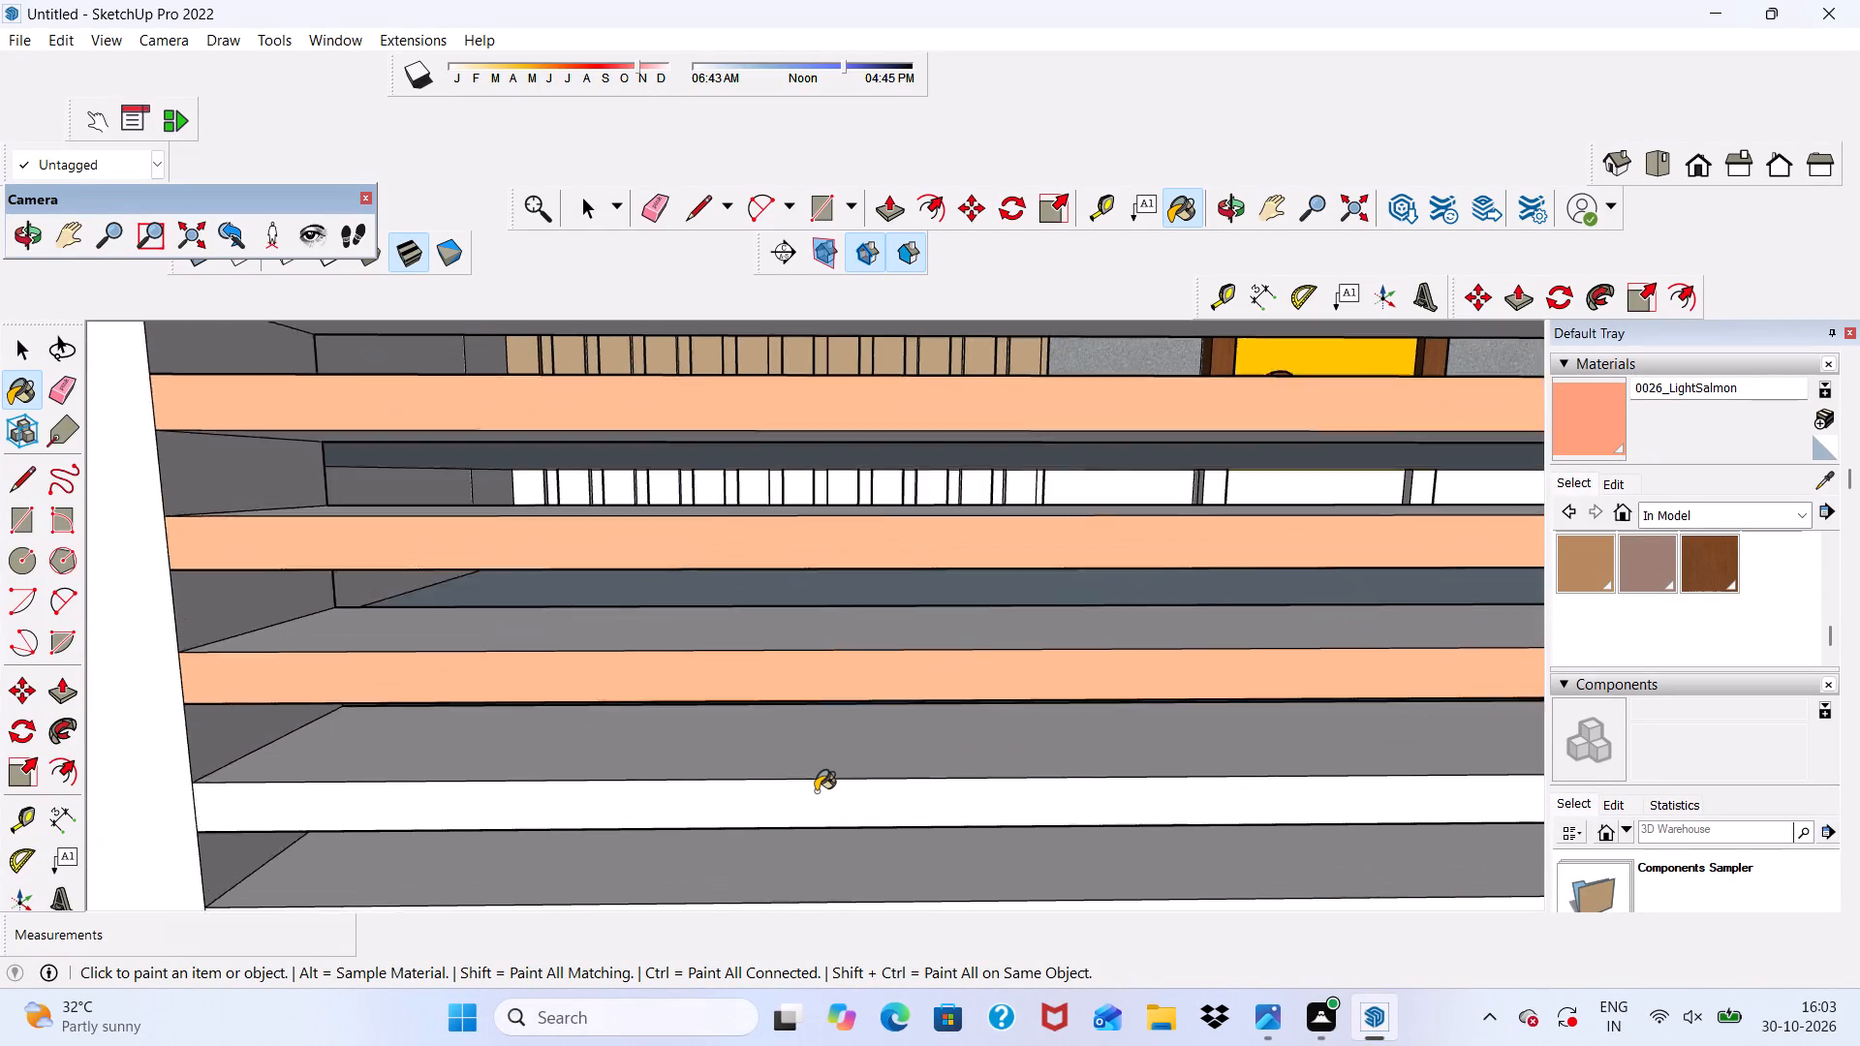
scroll(816, 791, up, 2)
click(816, 790)
scroll(790, 661, down, 7)
click(827, 815)
Paint the upward-facing ledges of the bay's lowest three slats with 0026_LightSalmon.
scroll(824, 809, up, 4)
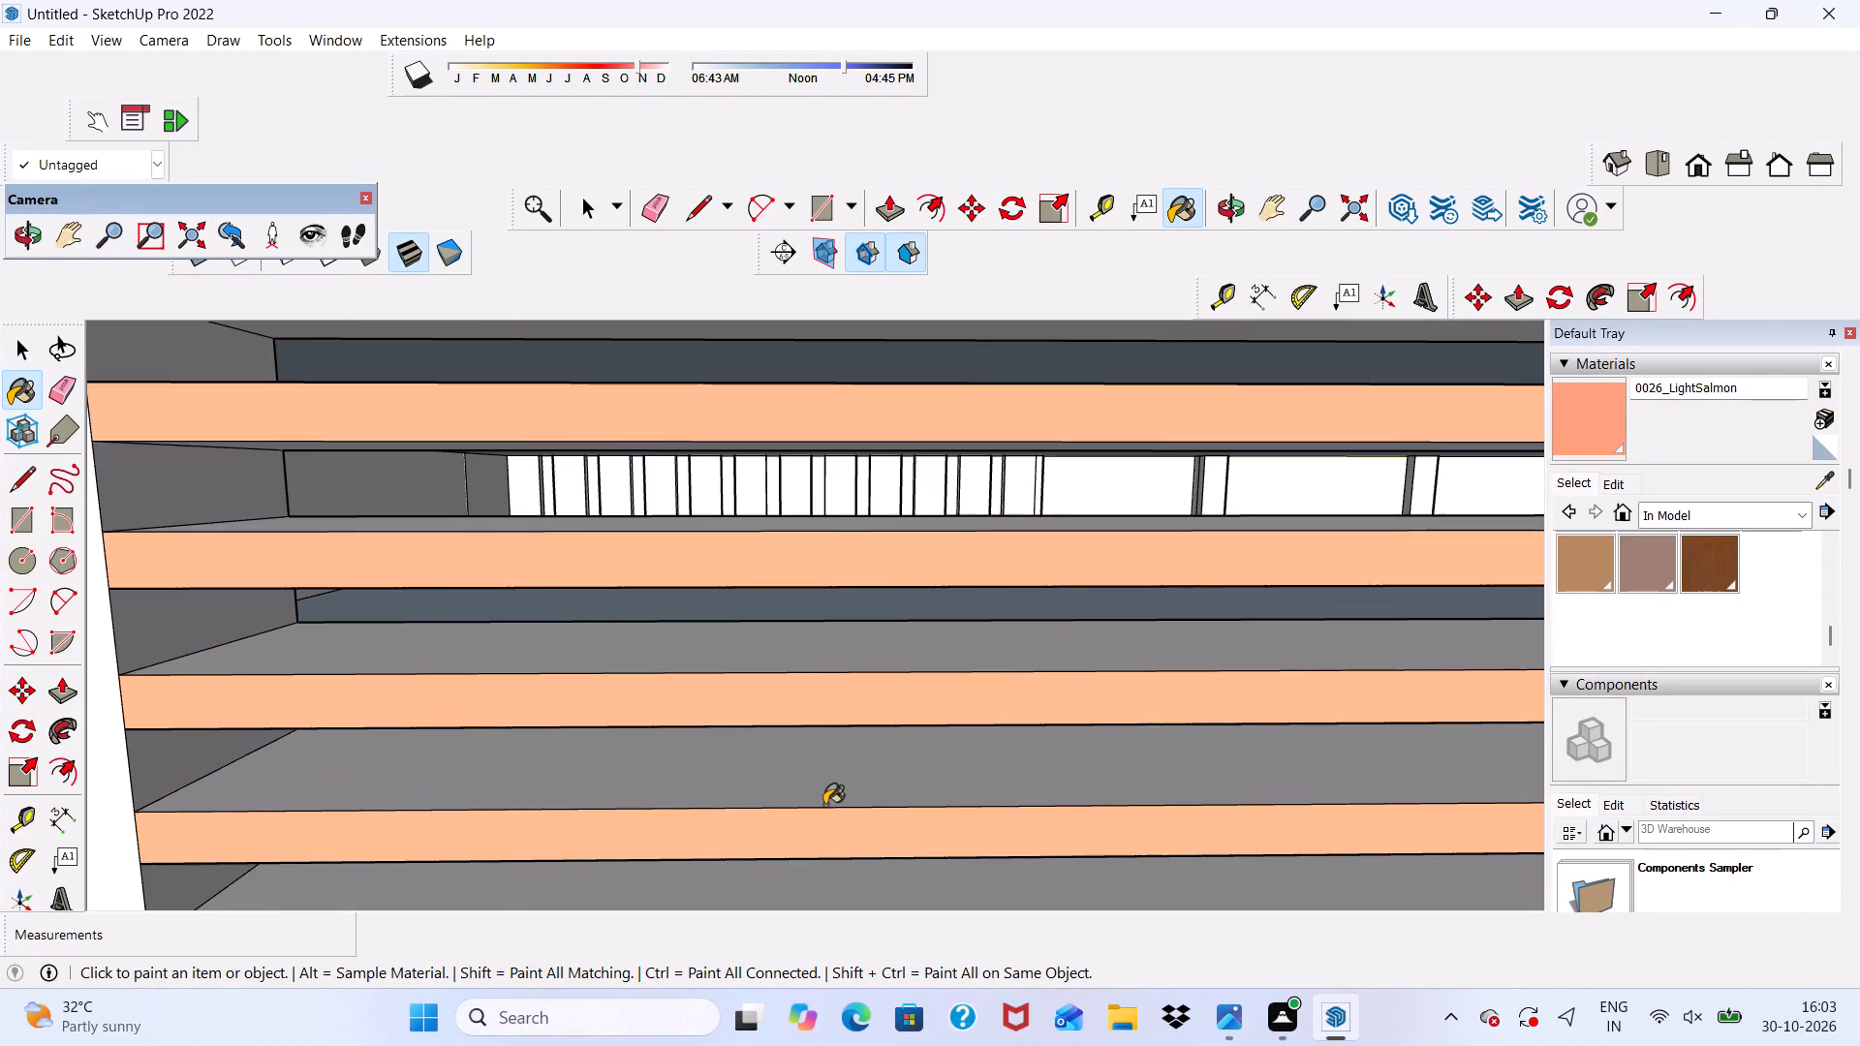
click(824, 805)
scroll(726, 618, down, 1)
click(721, 635)
scroll(721, 629, down, 5)
scroll(718, 552, up, 2)
scroll(684, 586, down, 3)
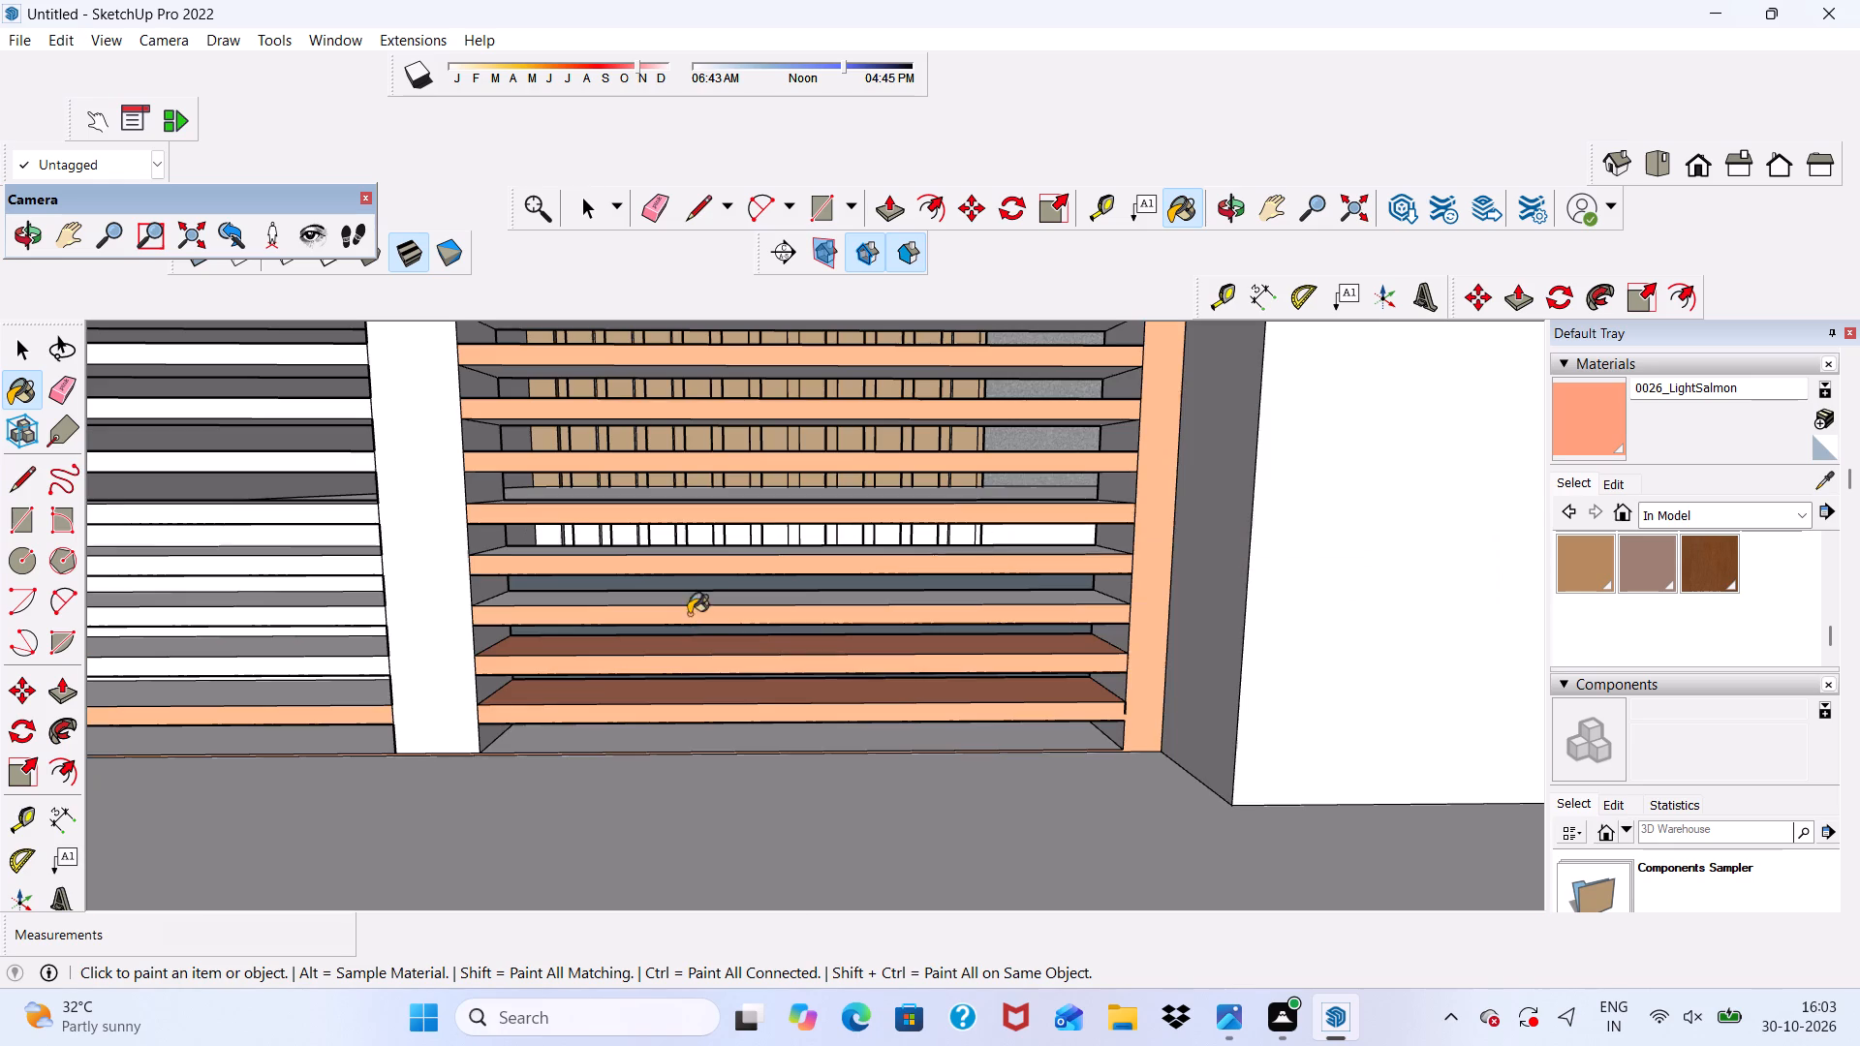
scroll(689, 614, down, 3)
click(688, 599)
Paint the upward-facing ledges at the top three slats of the same bay with 0026_LightSalmon.
scroll(752, 637, down, 1)
middle_drag(759, 648, 746, 788)
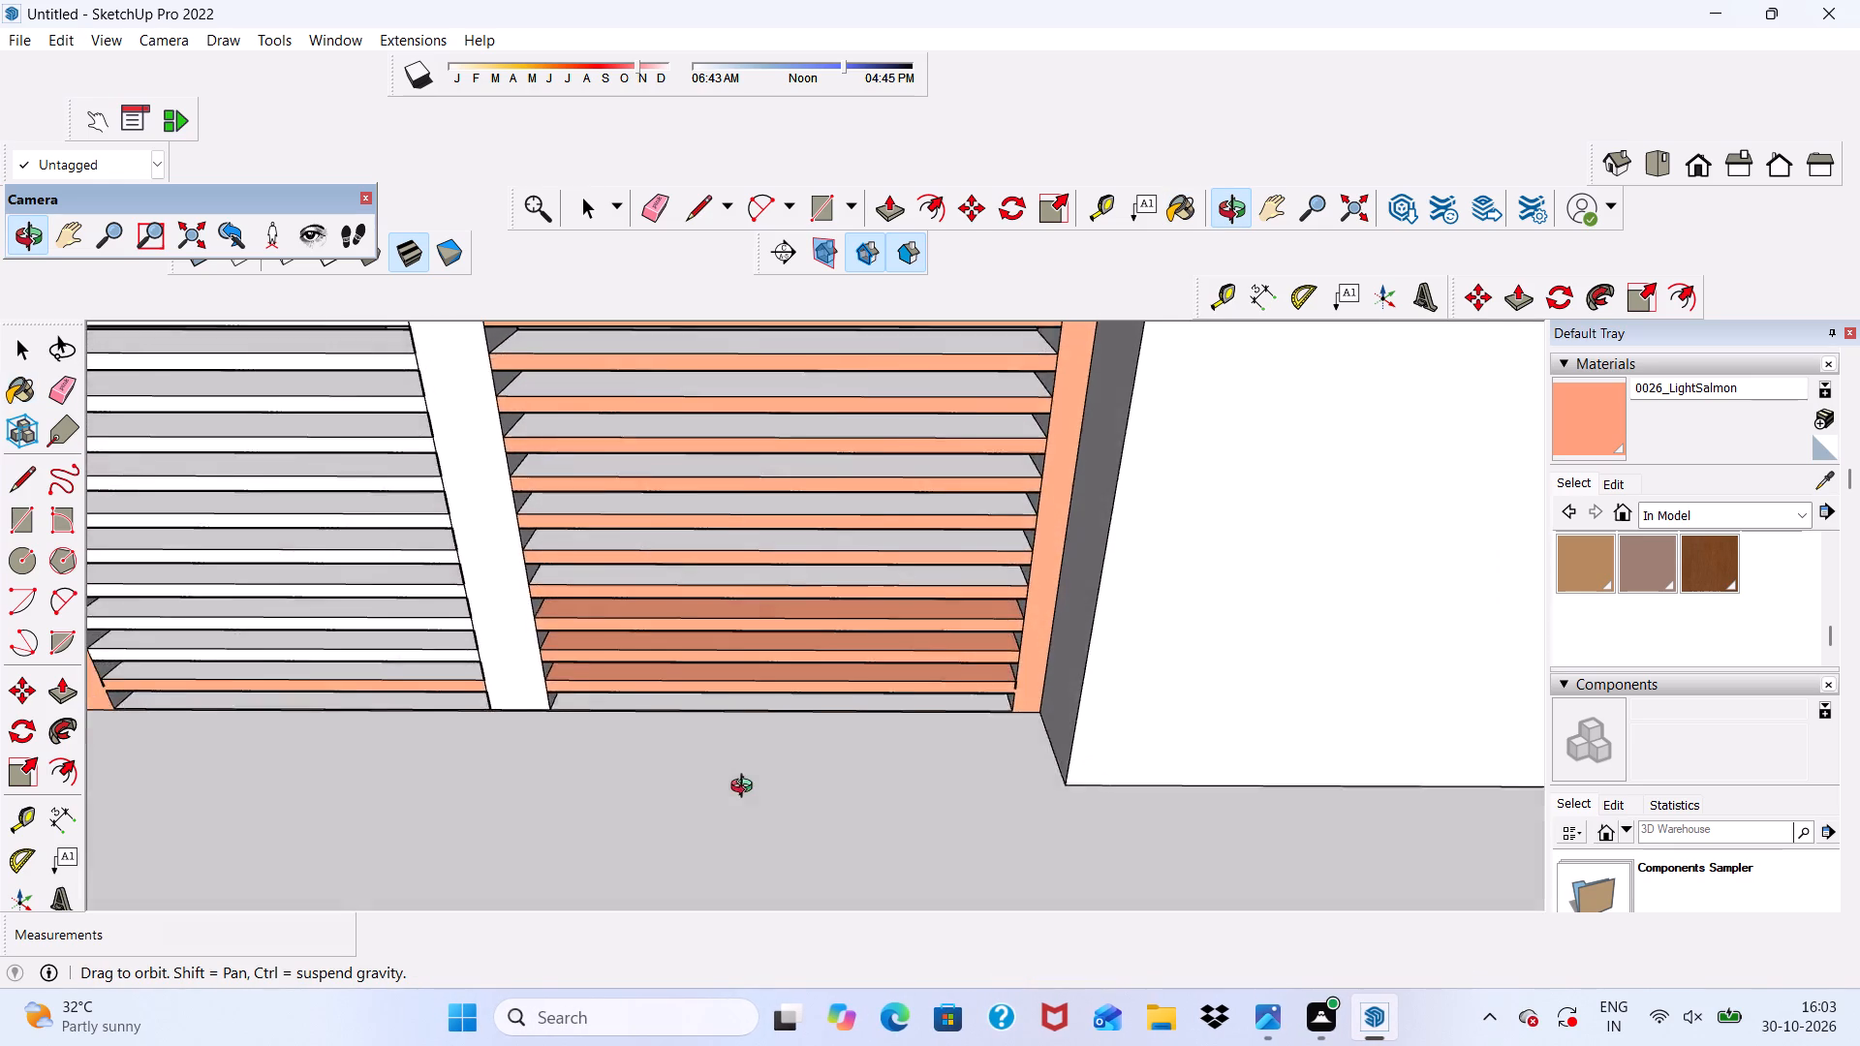
middle_drag(746, 788, 709, 801)
scroll(704, 716, up, 1)
scroll(709, 695, down, 5)
scroll(676, 392, up, 5)
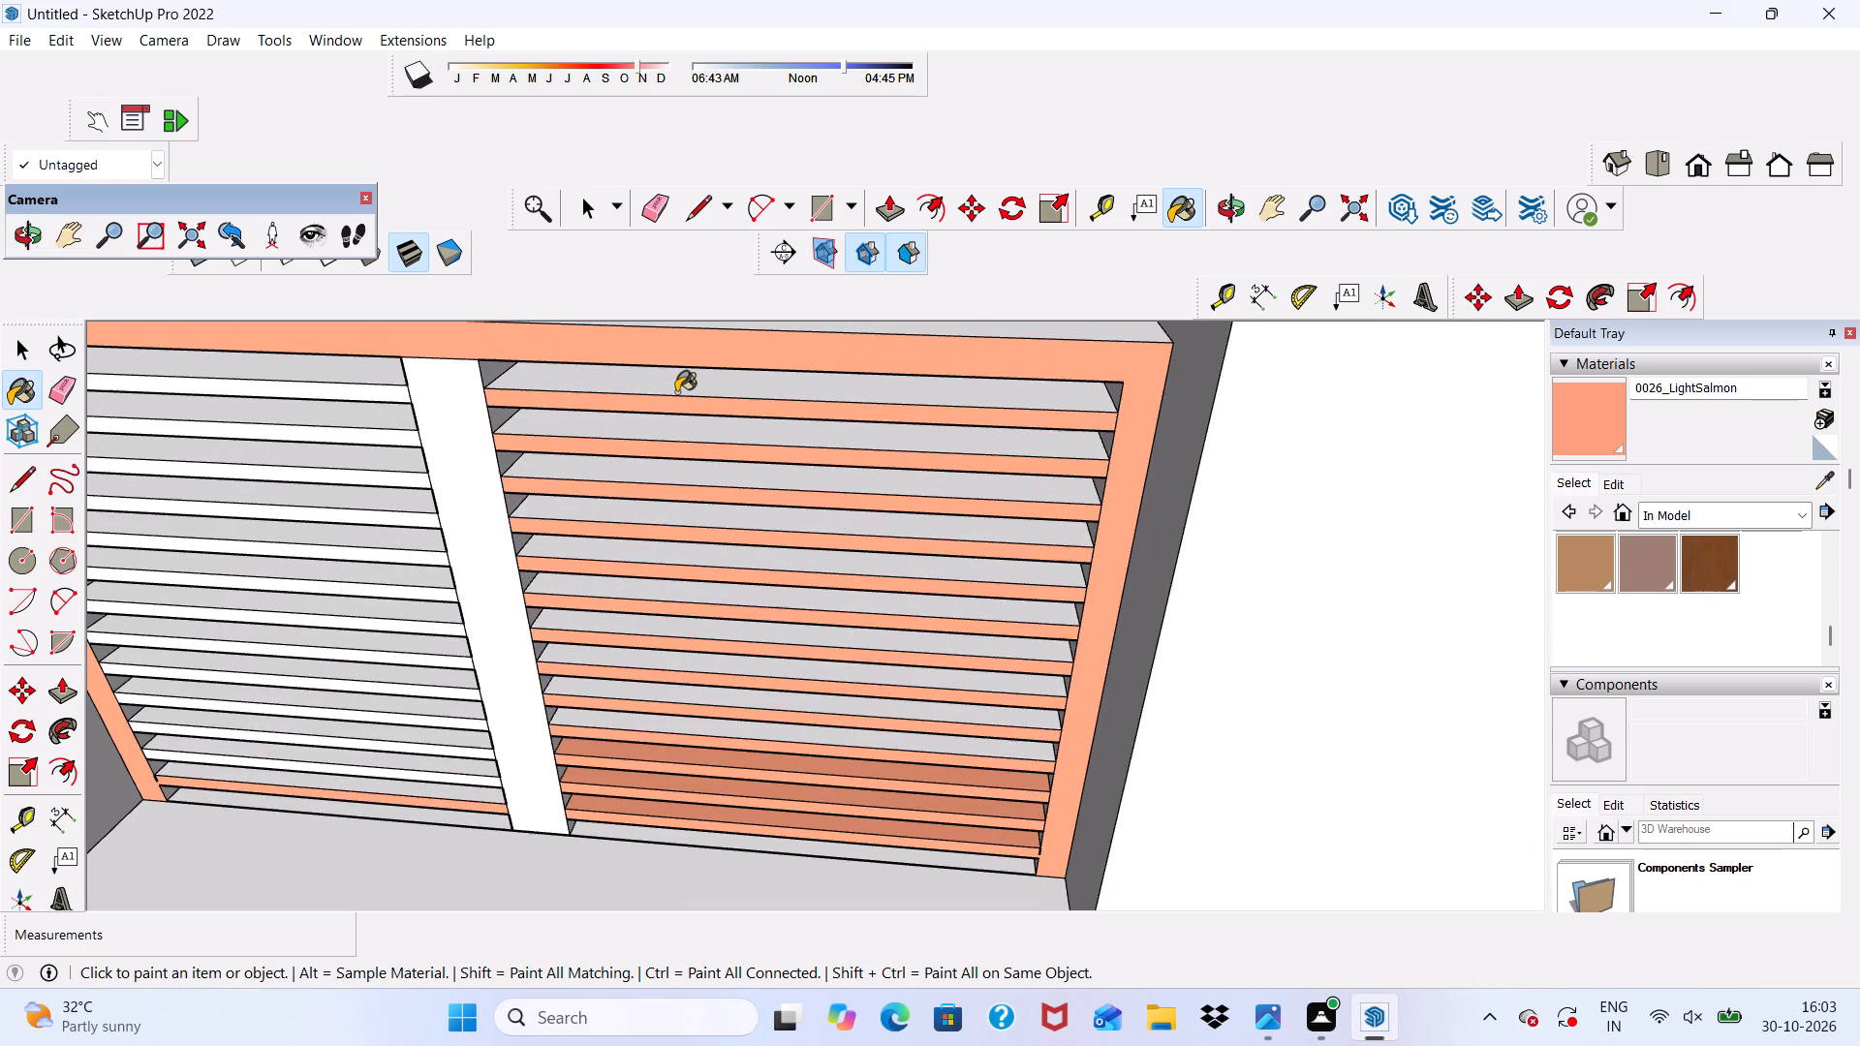
click(676, 388)
scroll(676, 388, down, 4)
middle_drag(725, 494, 733, 449)
middle_drag(745, 661, 749, 734)
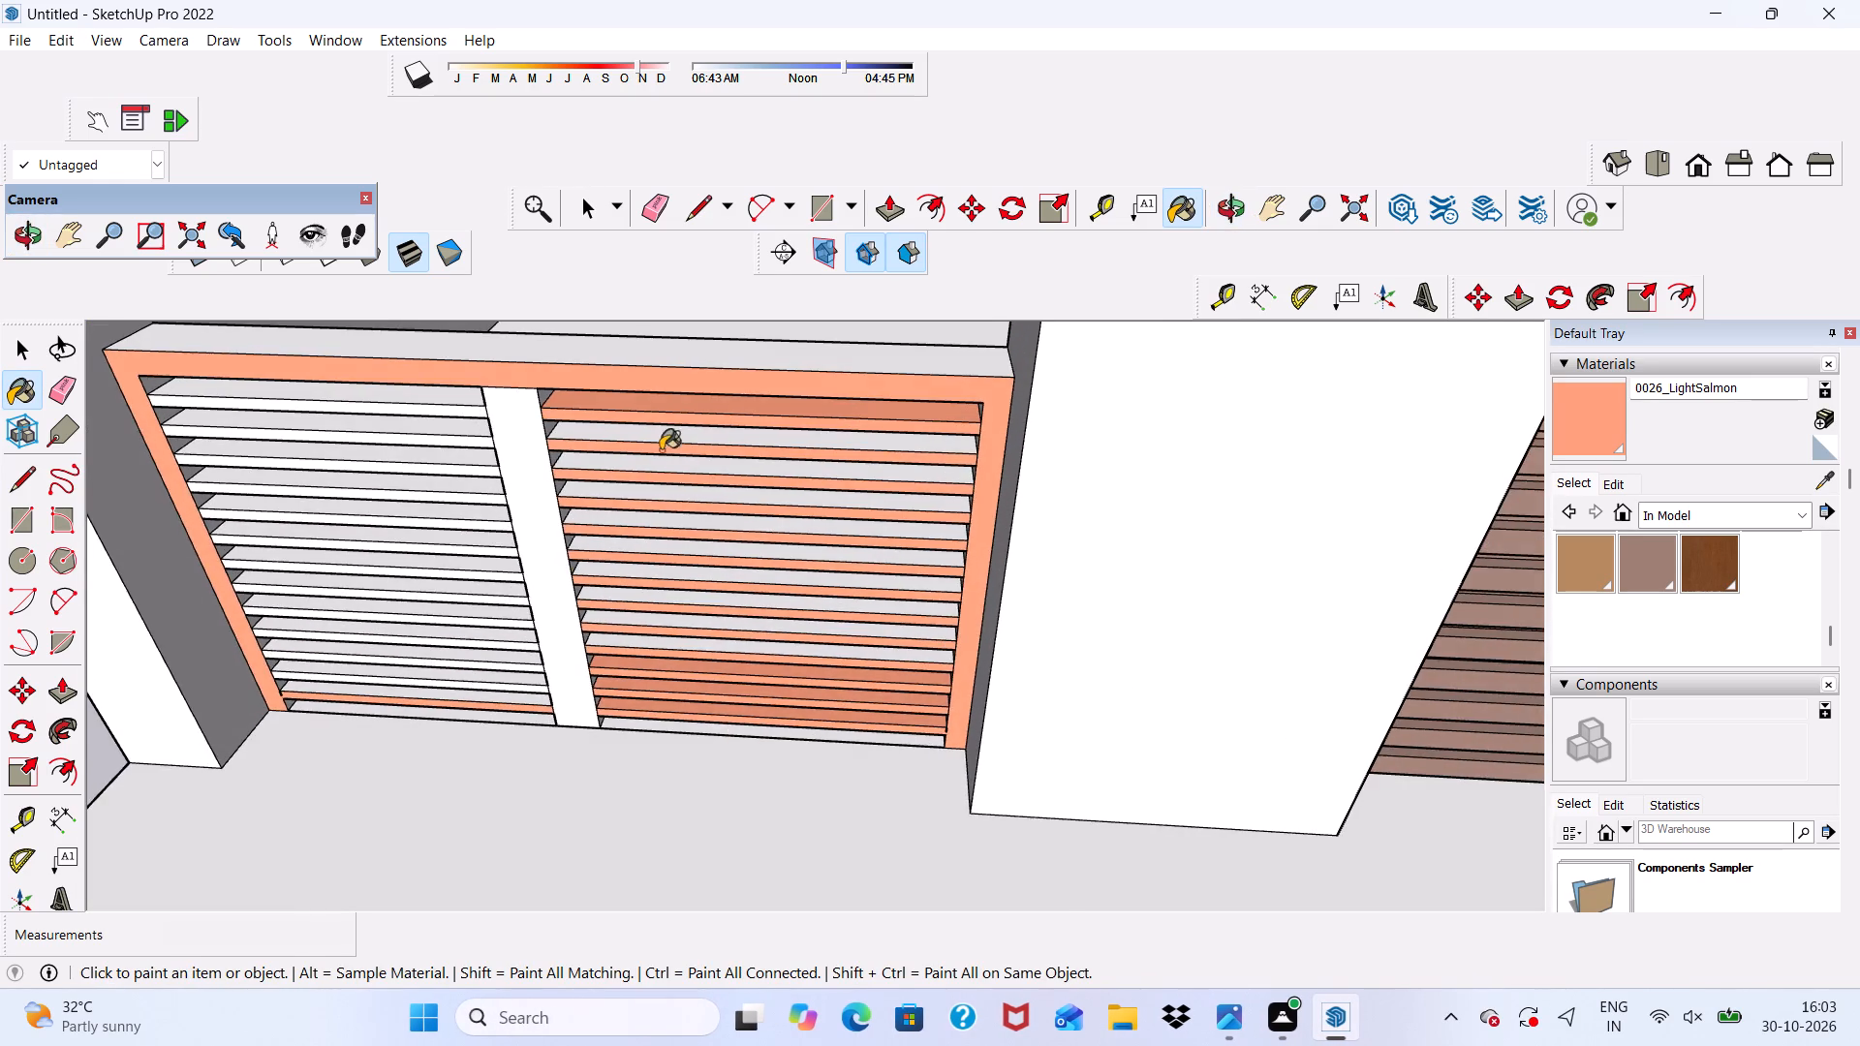
scroll(660, 447, up, 5)
click(660, 433)
click(651, 474)
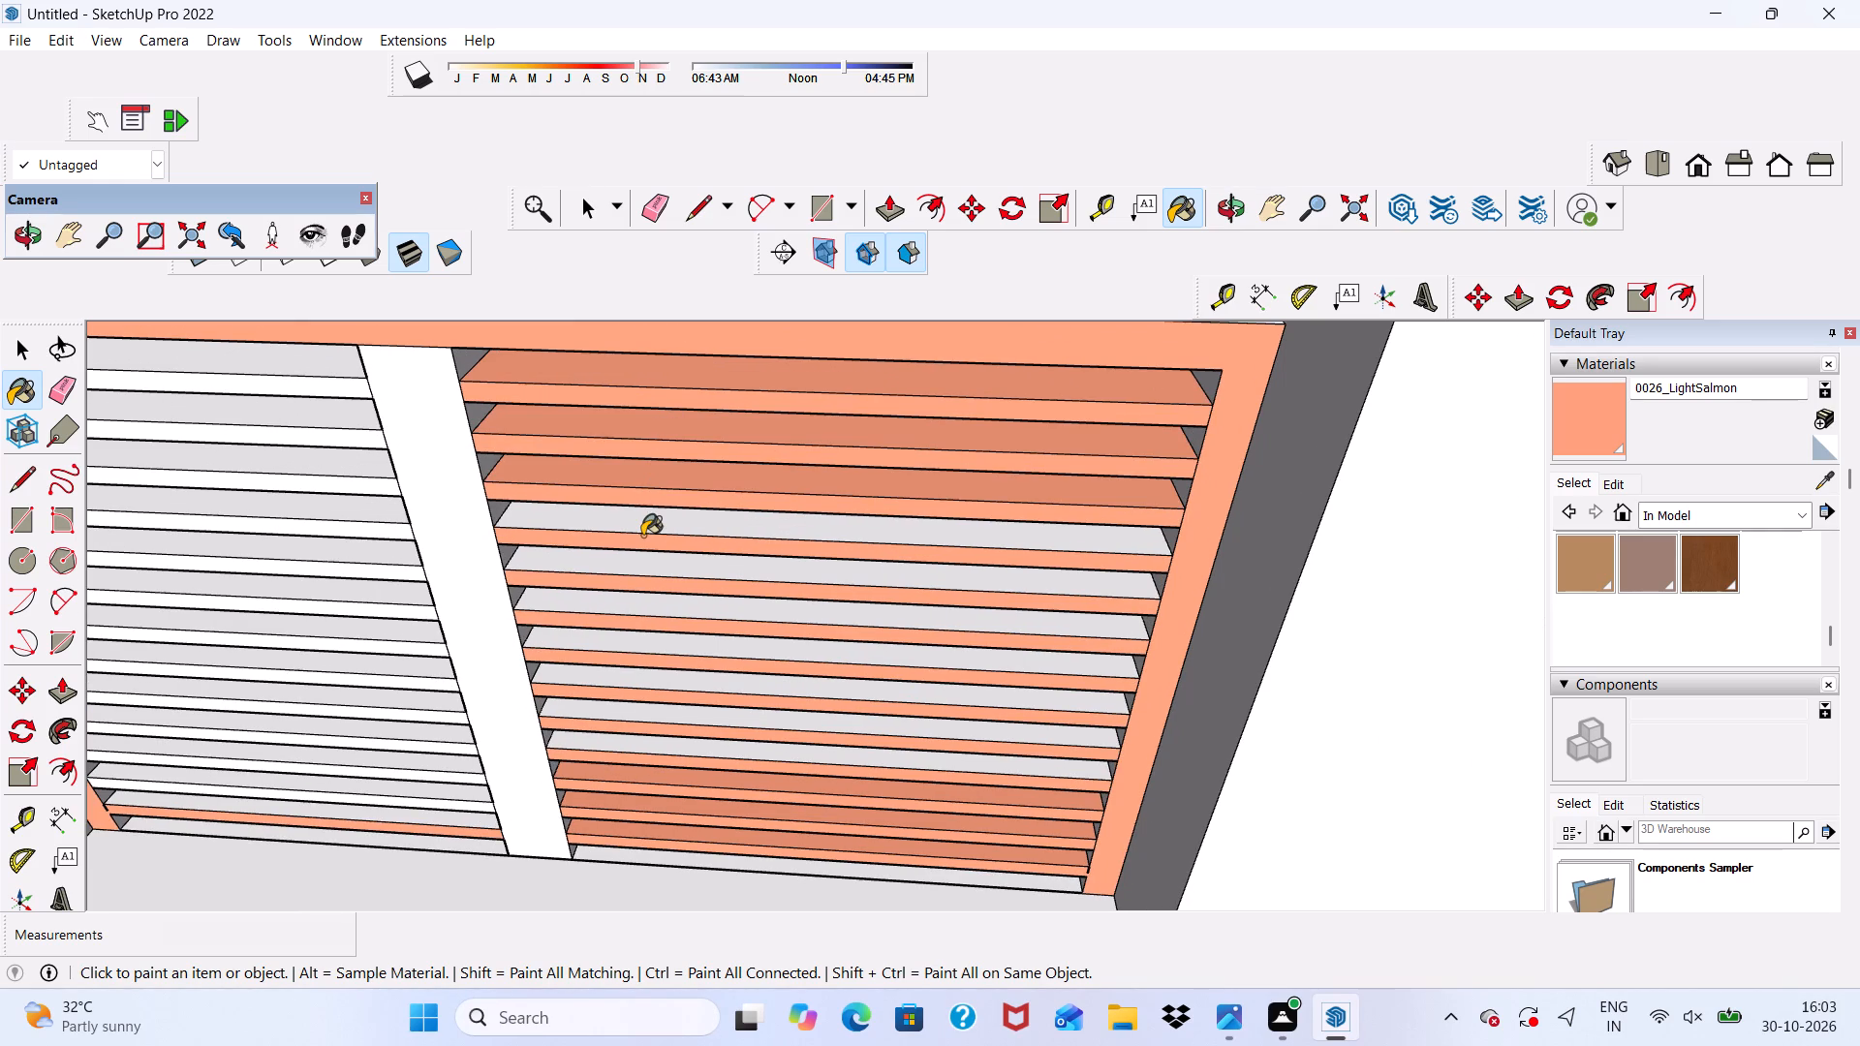
Paint the bay's remaining upward-facing ledges with 0026_LightSalmon, down to the ledges already coloured.
click(641, 530)
click(631, 563)
click(627, 606)
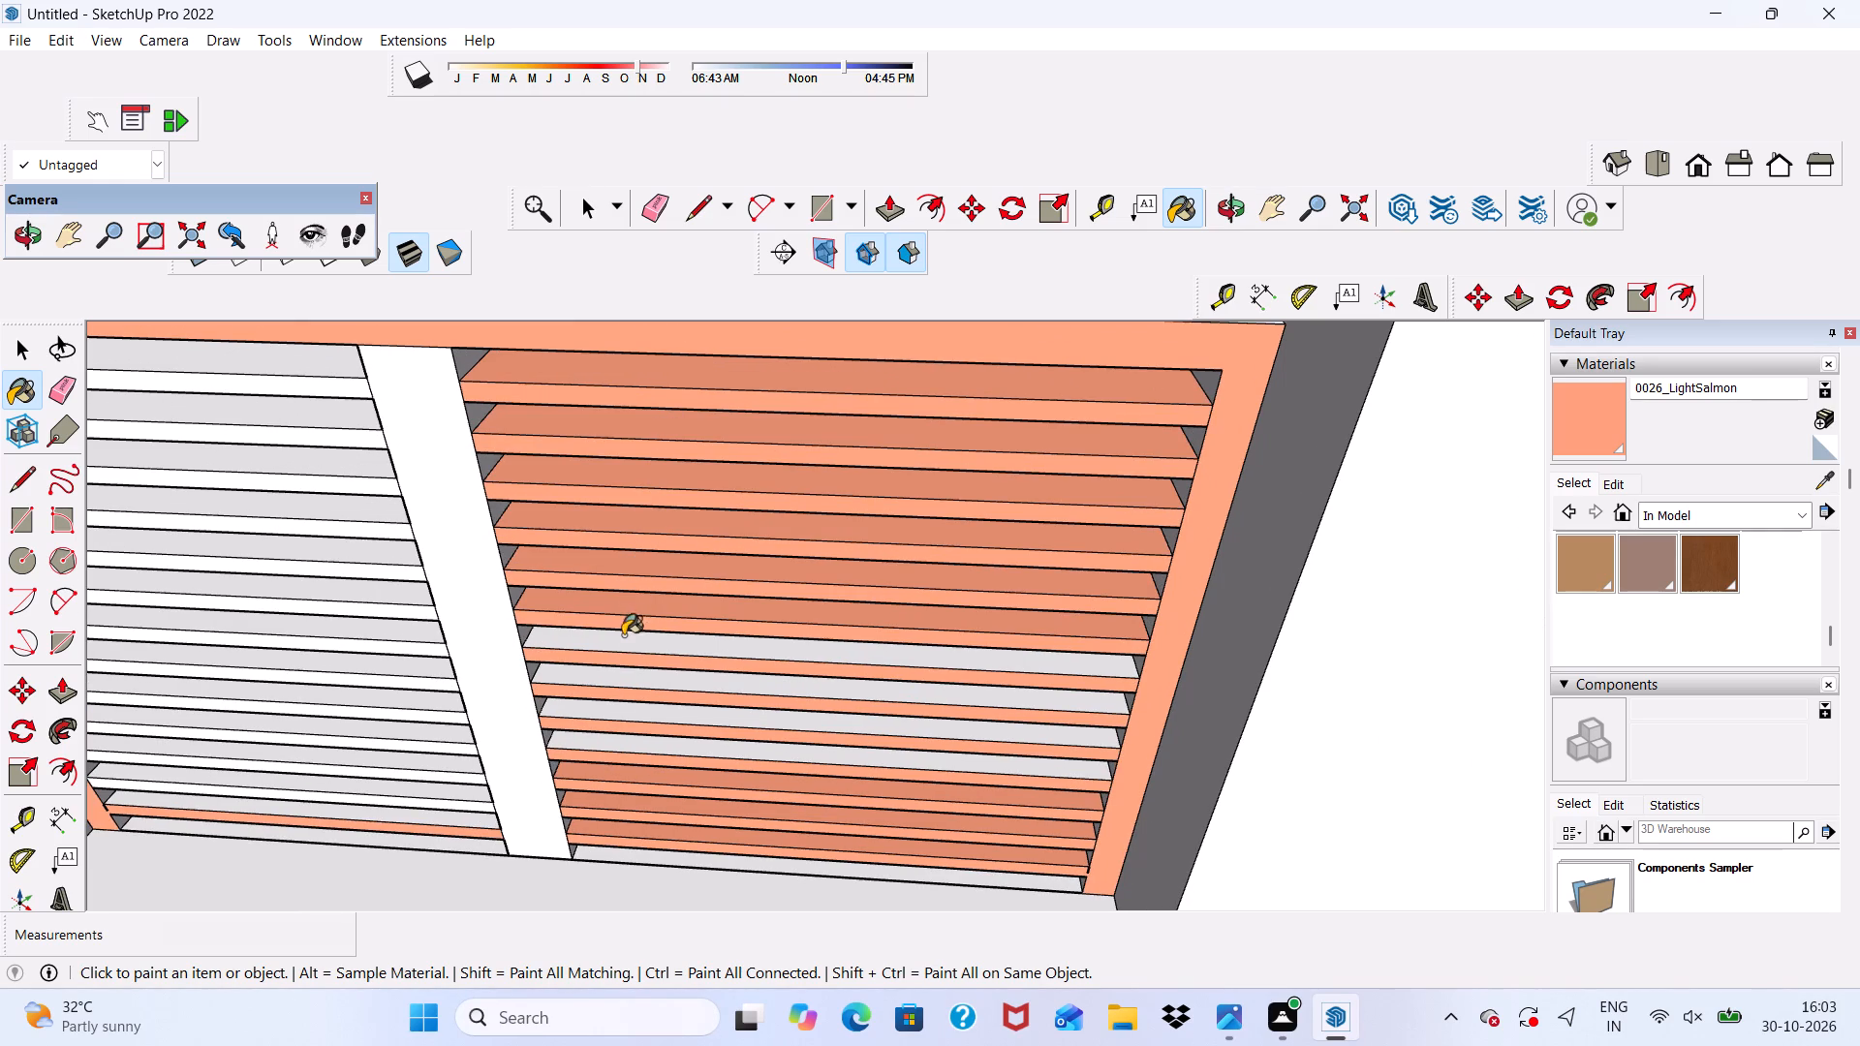
click(621, 648)
click(623, 676)
click(629, 715)
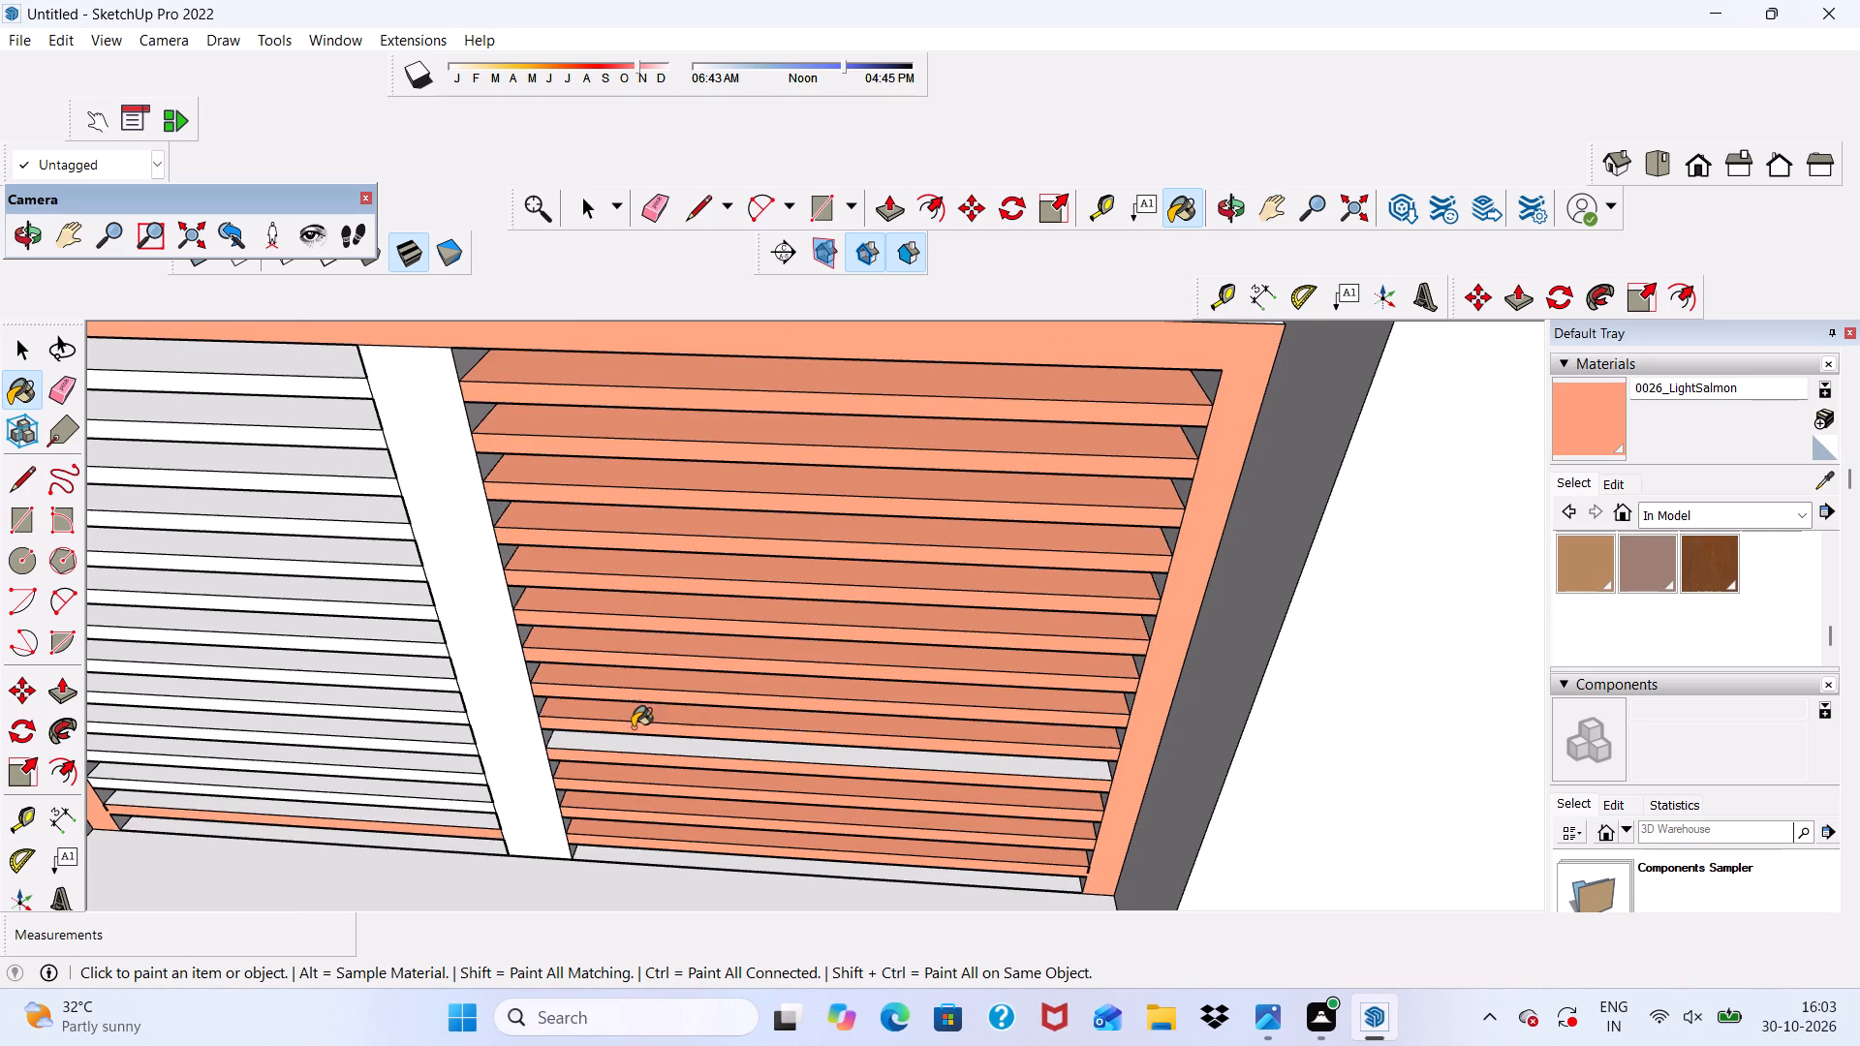
click(635, 753)
click(635, 745)
Paint the bay's top five downward-facing surfaces with 0026_LightSalmon, starting beneath the frame's top rail.
scroll(678, 756, down, 3)
middle_drag(724, 778, 762, 191)
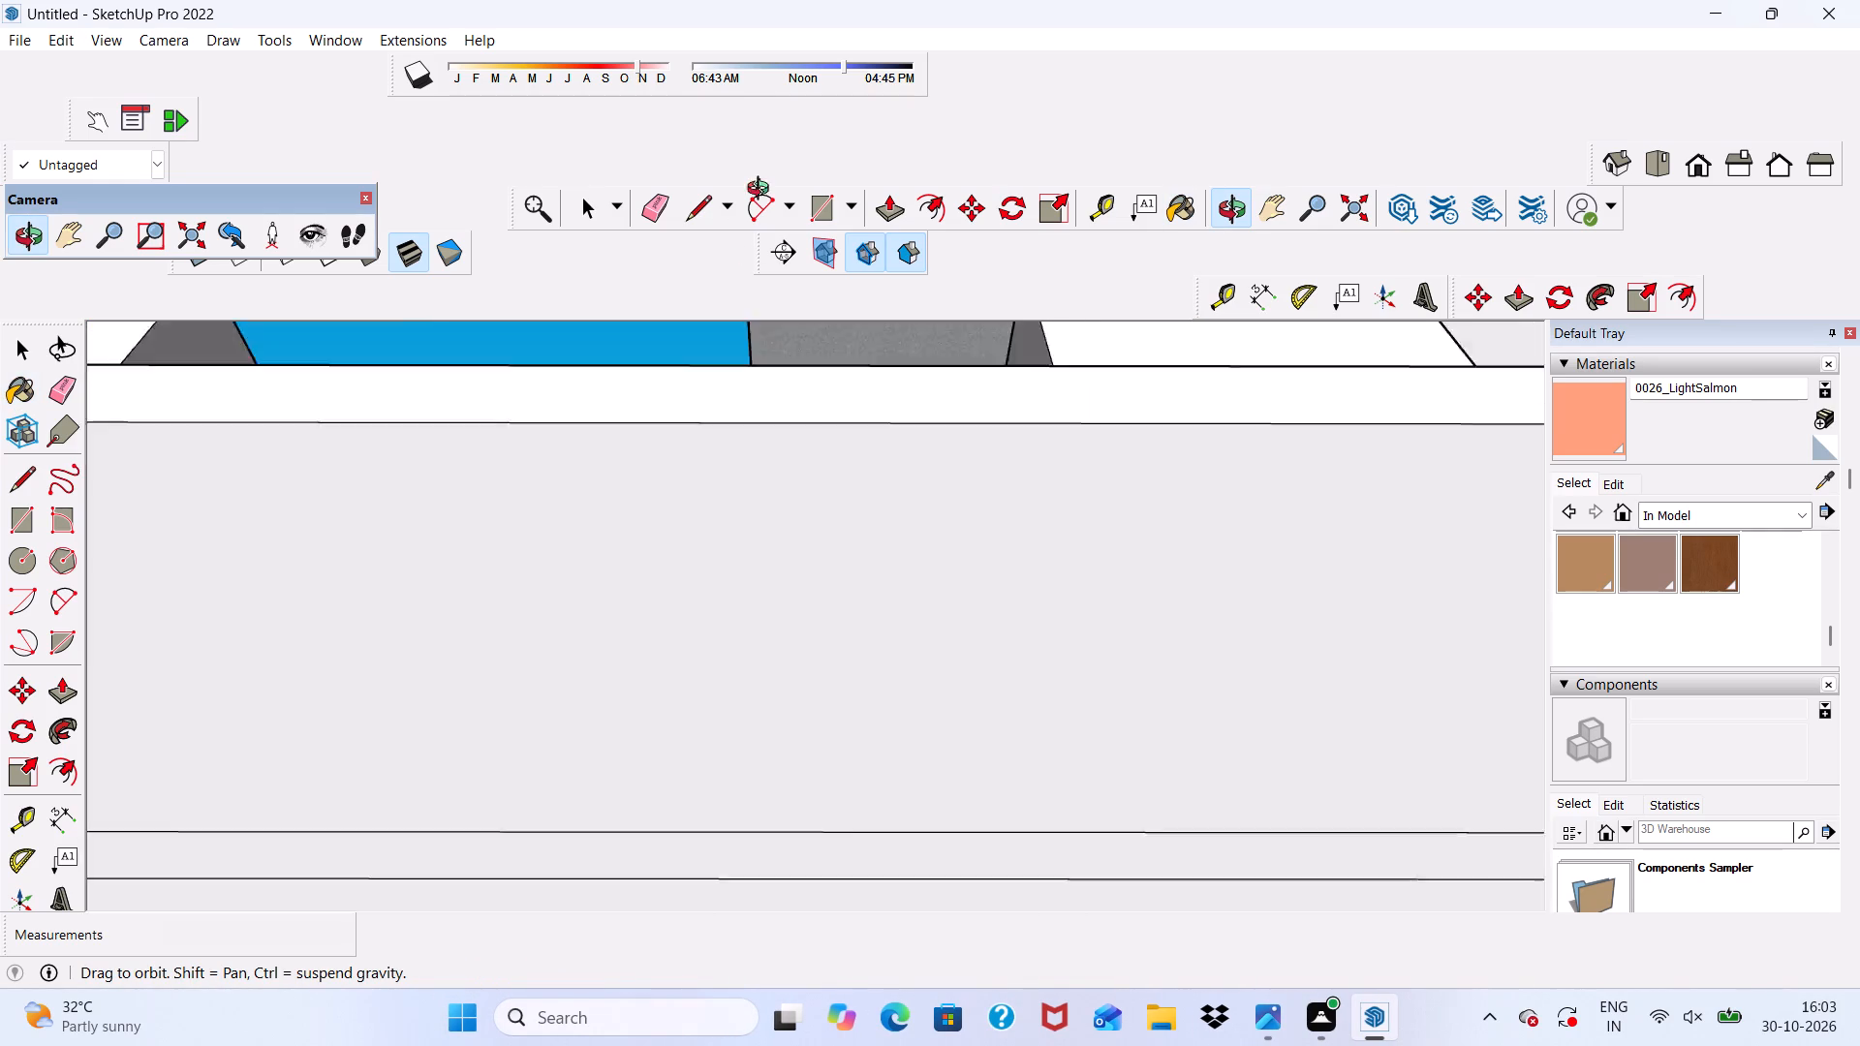
middle_drag(762, 191, 772, 418)
scroll(771, 419, up, 9)
click(756, 383)
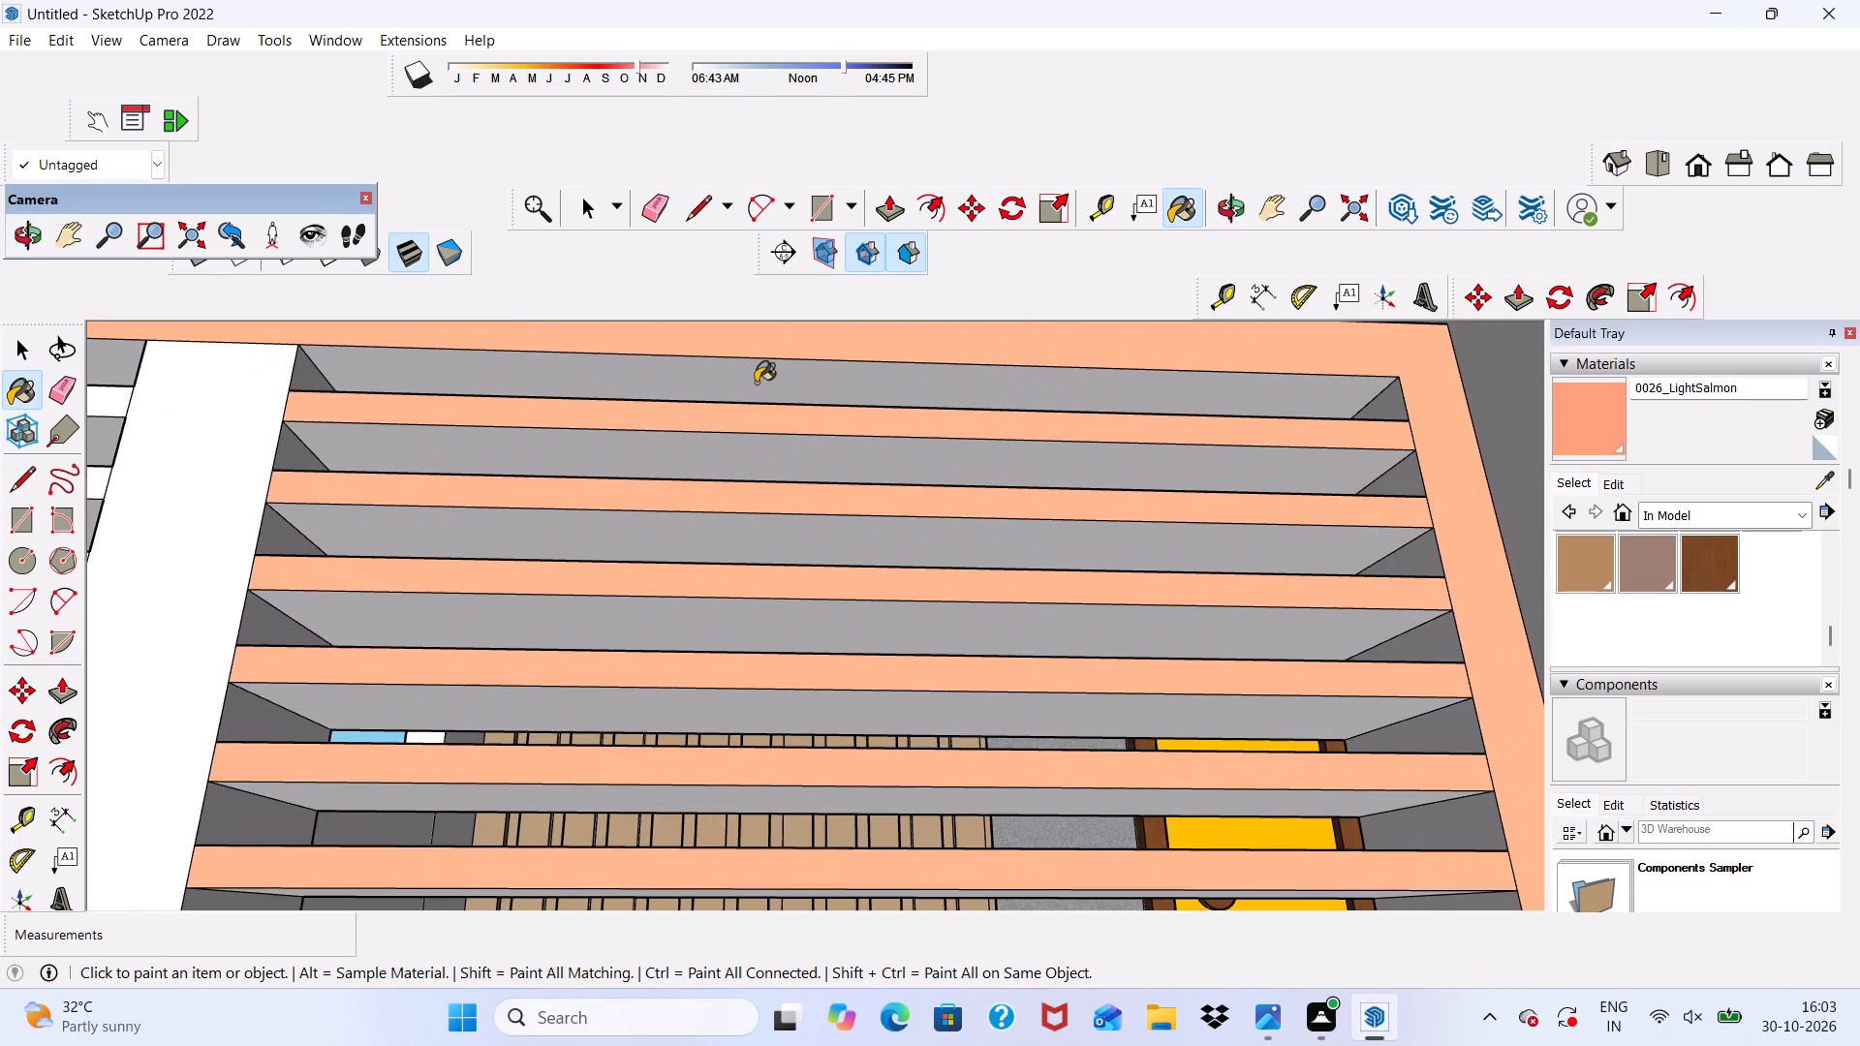
scroll(756, 383, down, 5)
scroll(736, 443, up, 3)
click(730, 417)
click(725, 482)
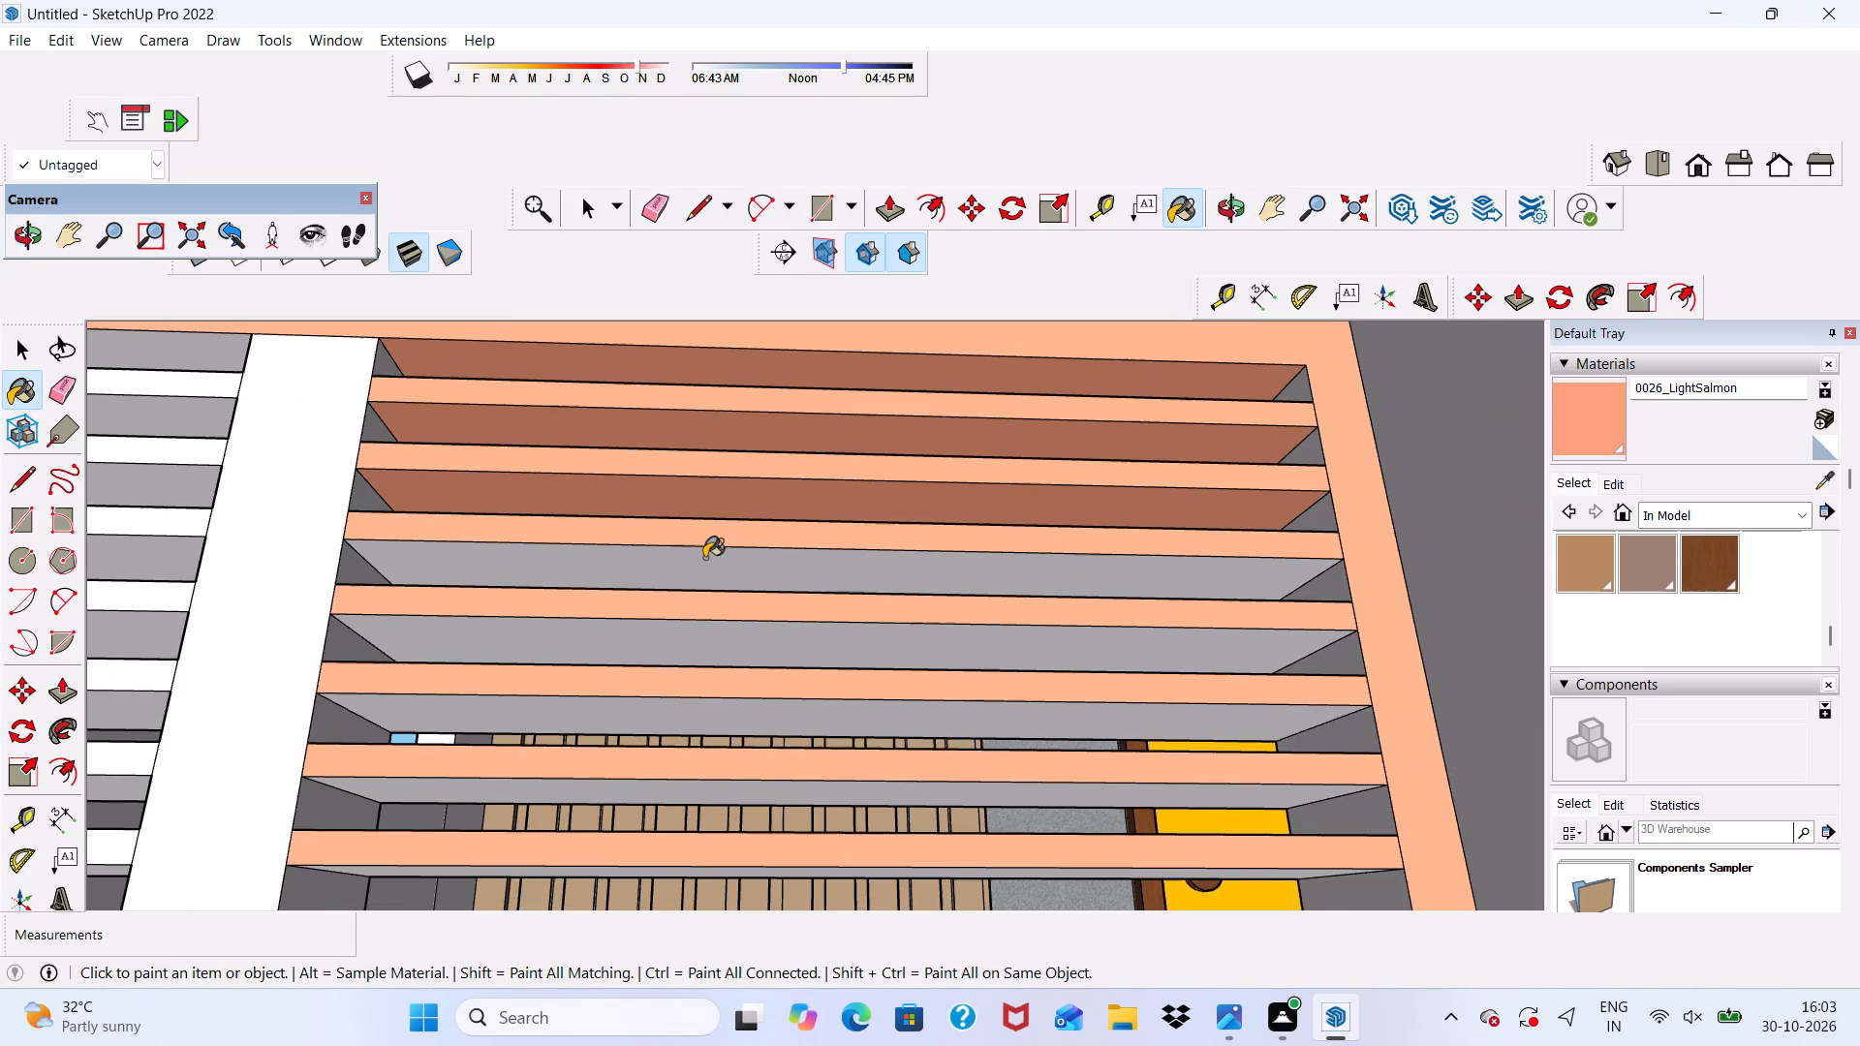
click(704, 560)
scroll(700, 532, down, 5)
scroll(700, 591, up, 4)
click(697, 614)
Paint the undersides of the next three slats down in the same bay with 0026_LightSalmon.
scroll(678, 645, down, 2)
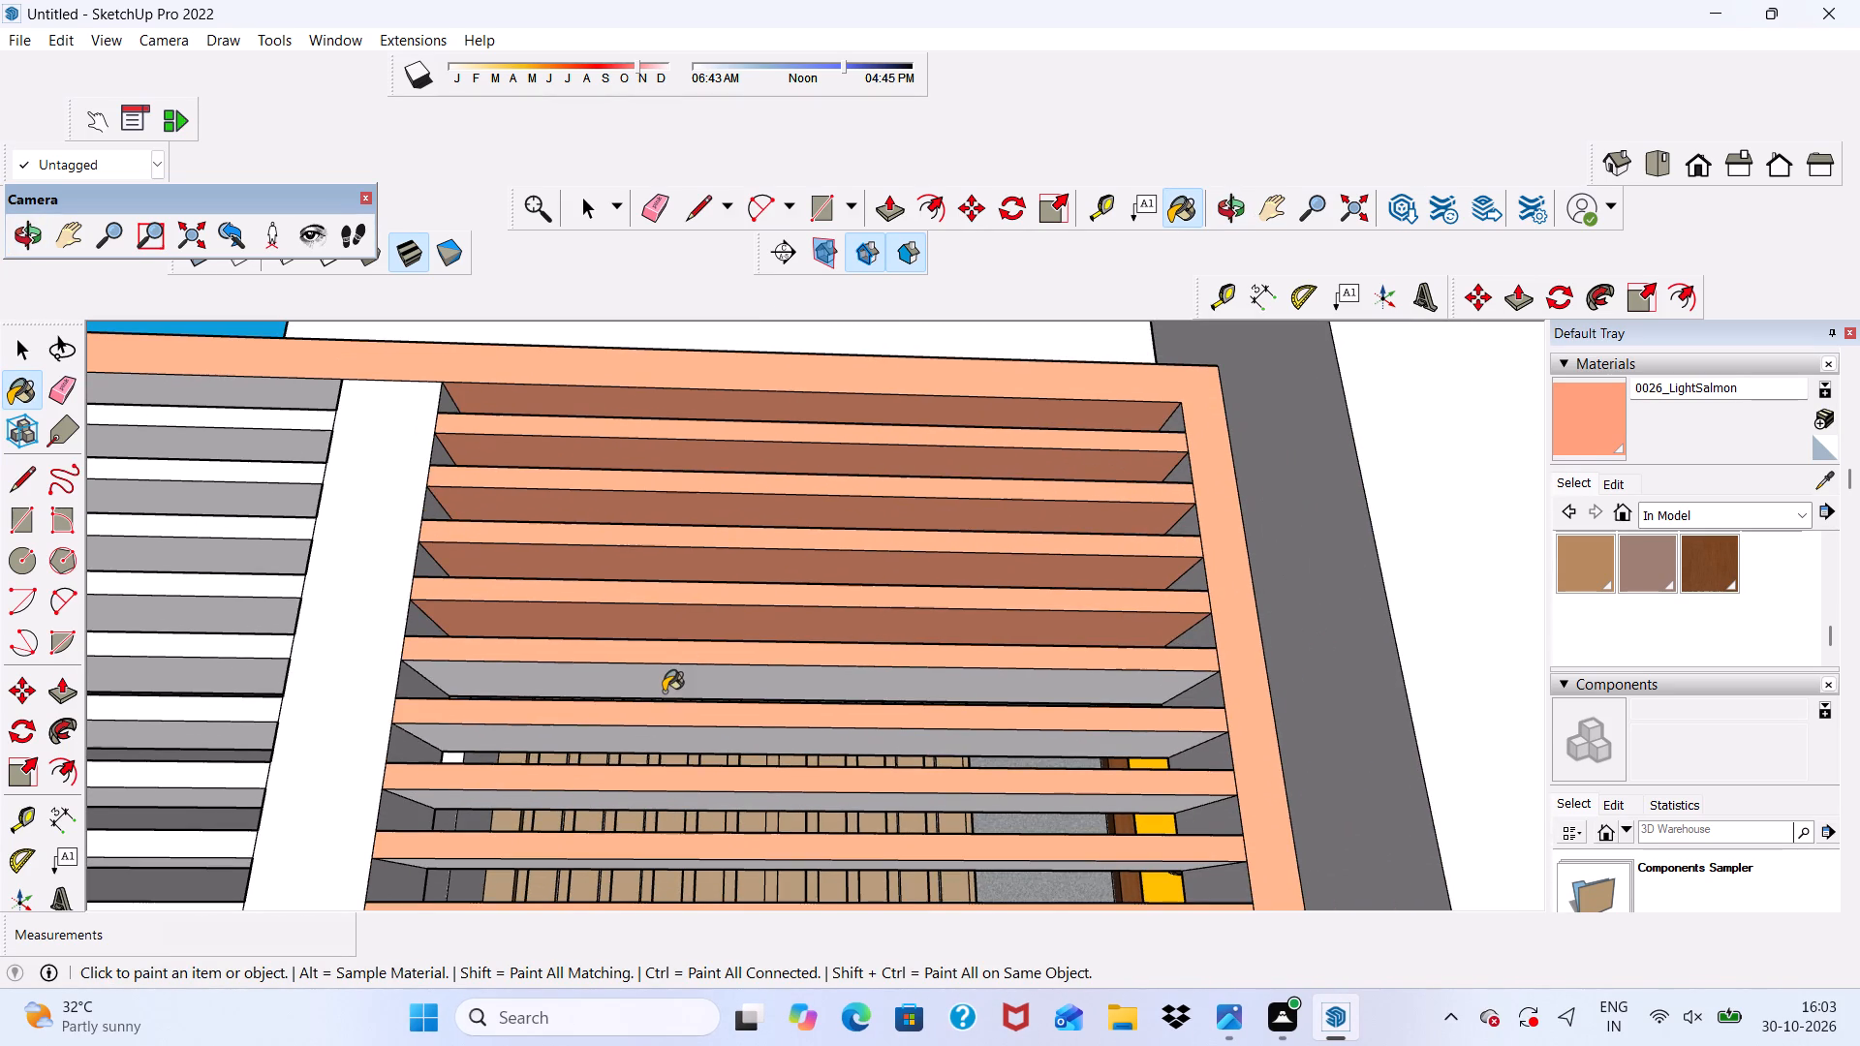
click(663, 686)
scroll(651, 490, down, 5)
scroll(660, 616, up, 8)
click(655, 673)
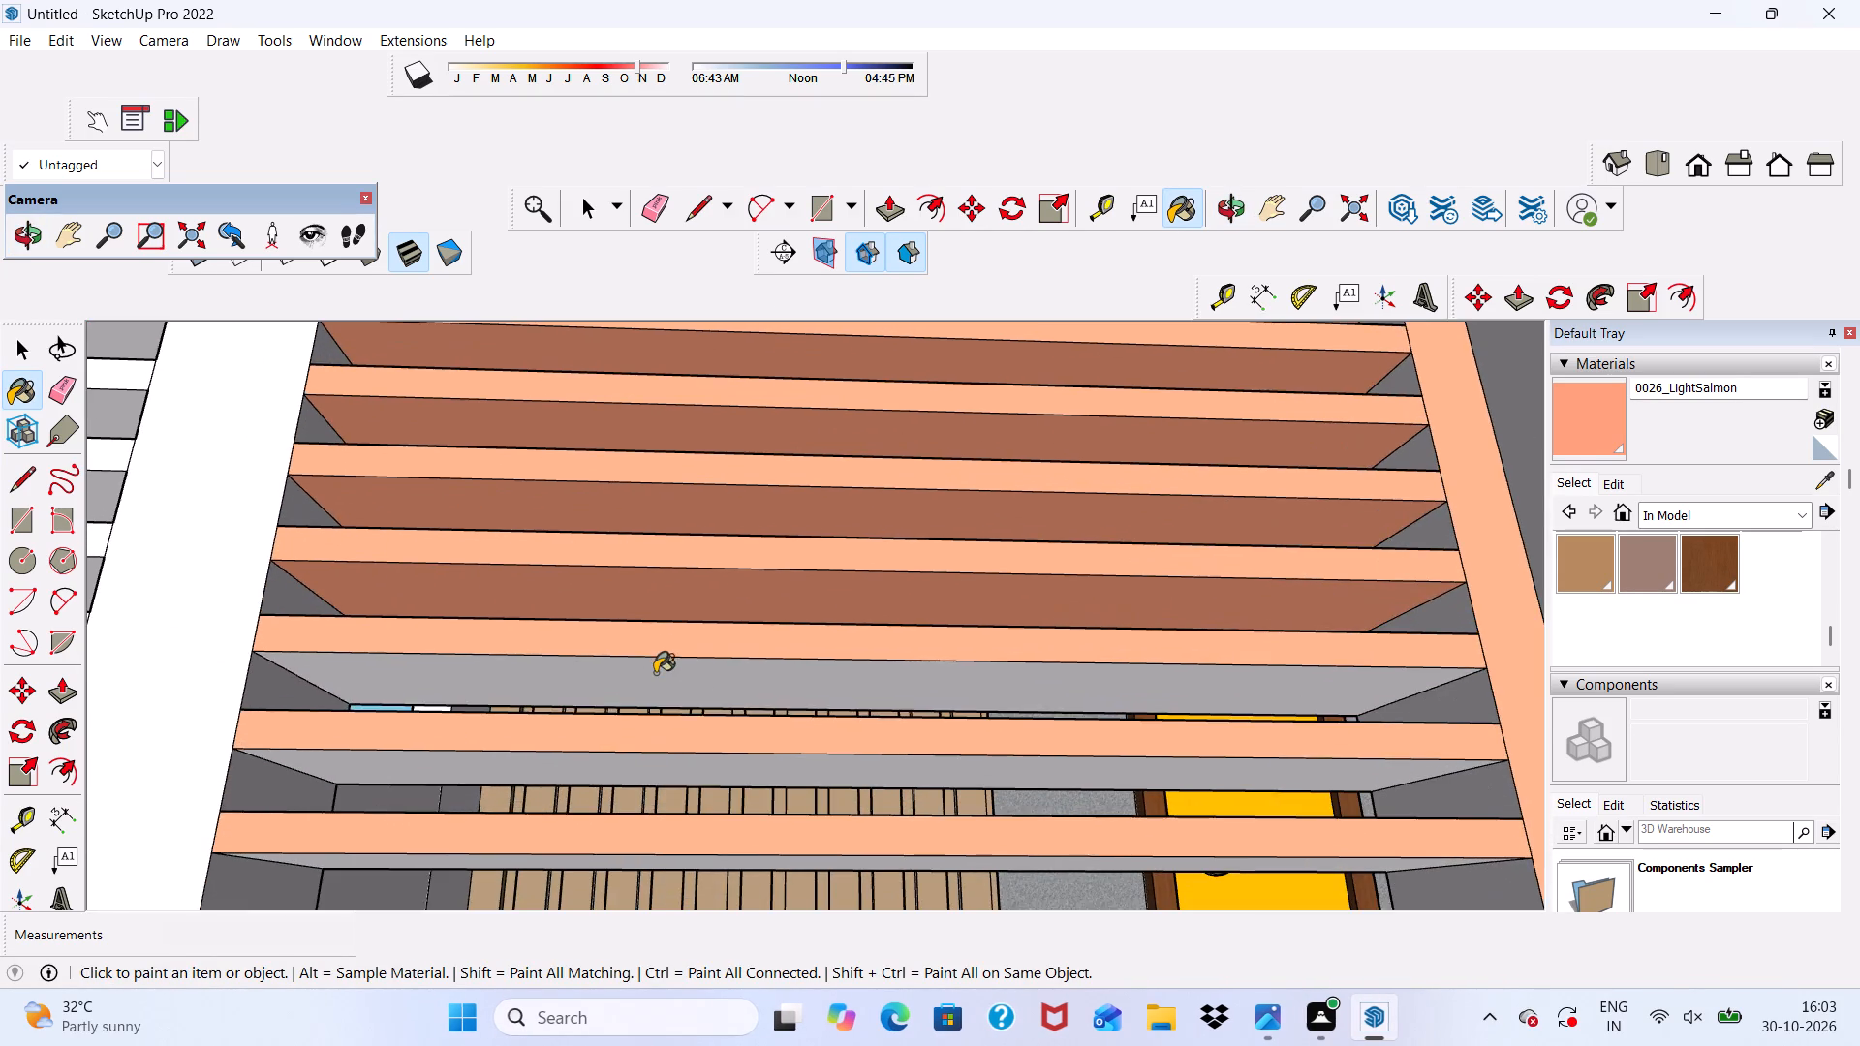
scroll(650, 627, down, 5)
scroll(635, 738, up, 5)
click(631, 711)
Paint the undersides of the following three slats down in the same bay with 0026_LightSalmon.
scroll(628, 592, down, 11)
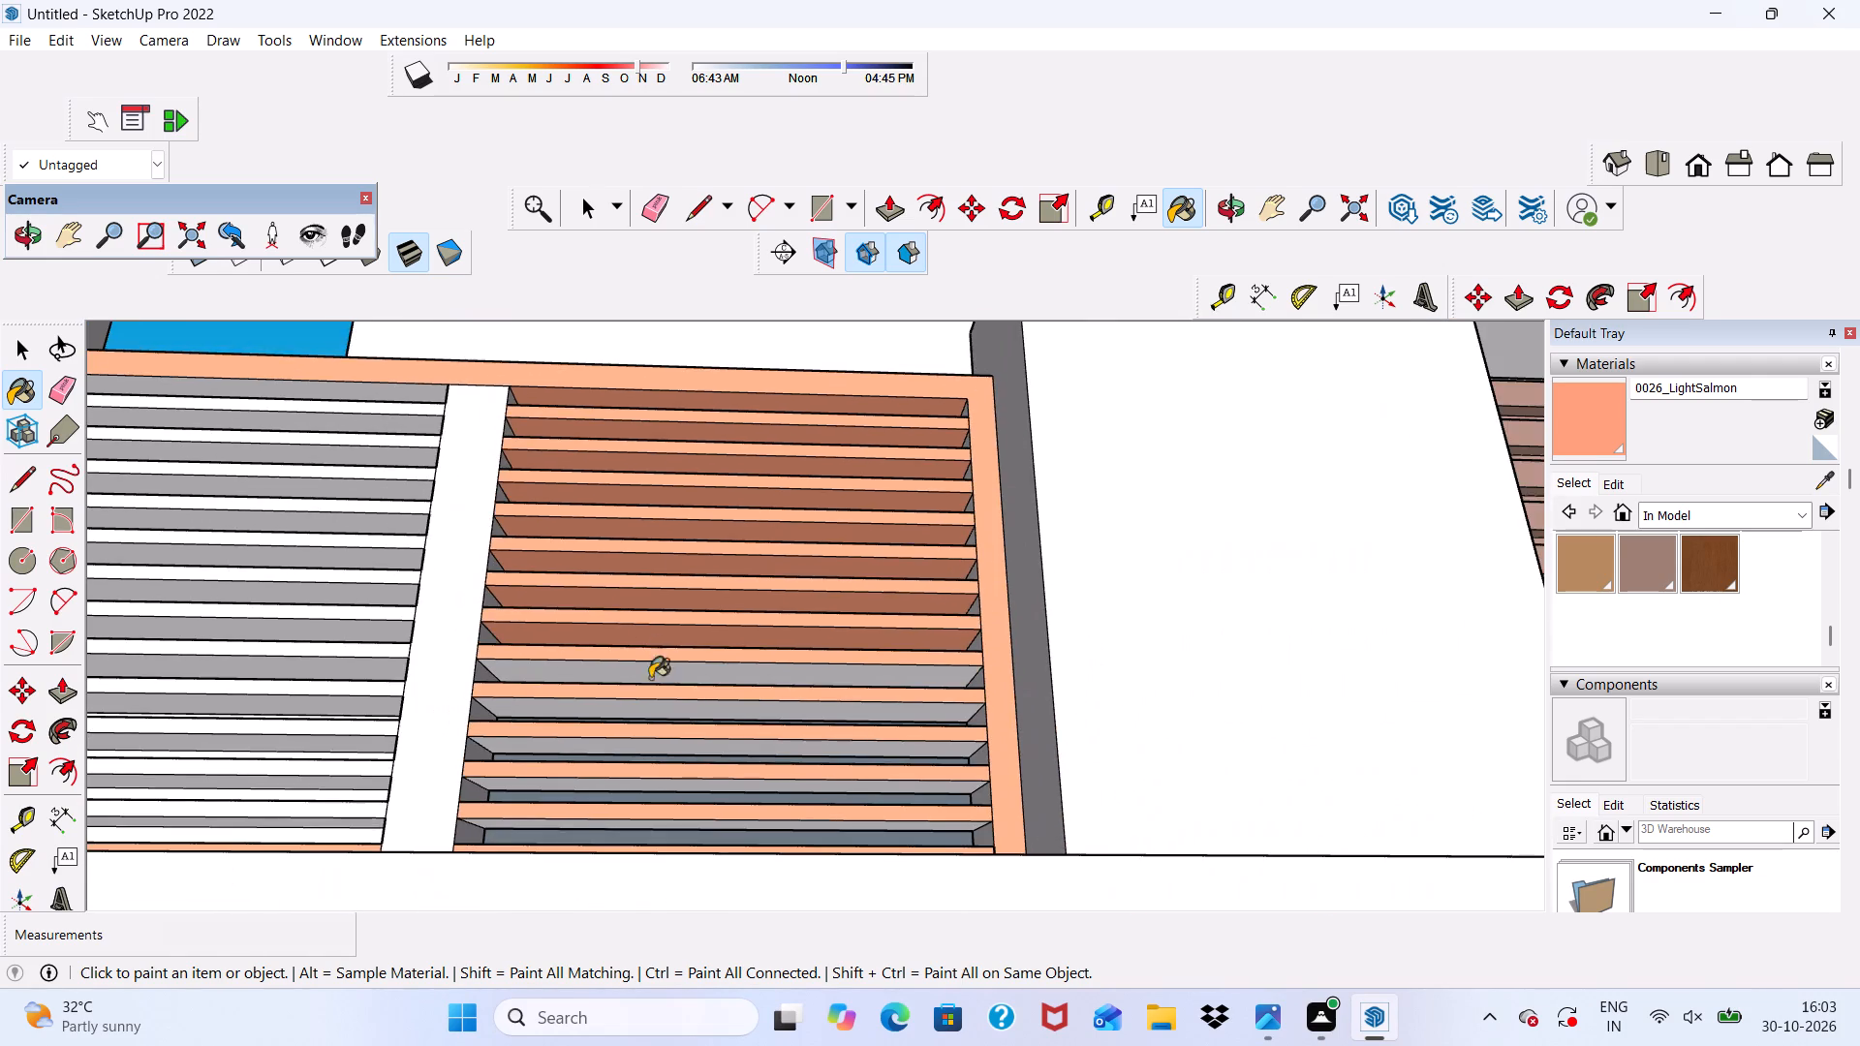
scroll(651, 772, up, 6)
scroll(645, 612, up, 2)
click(654, 584)
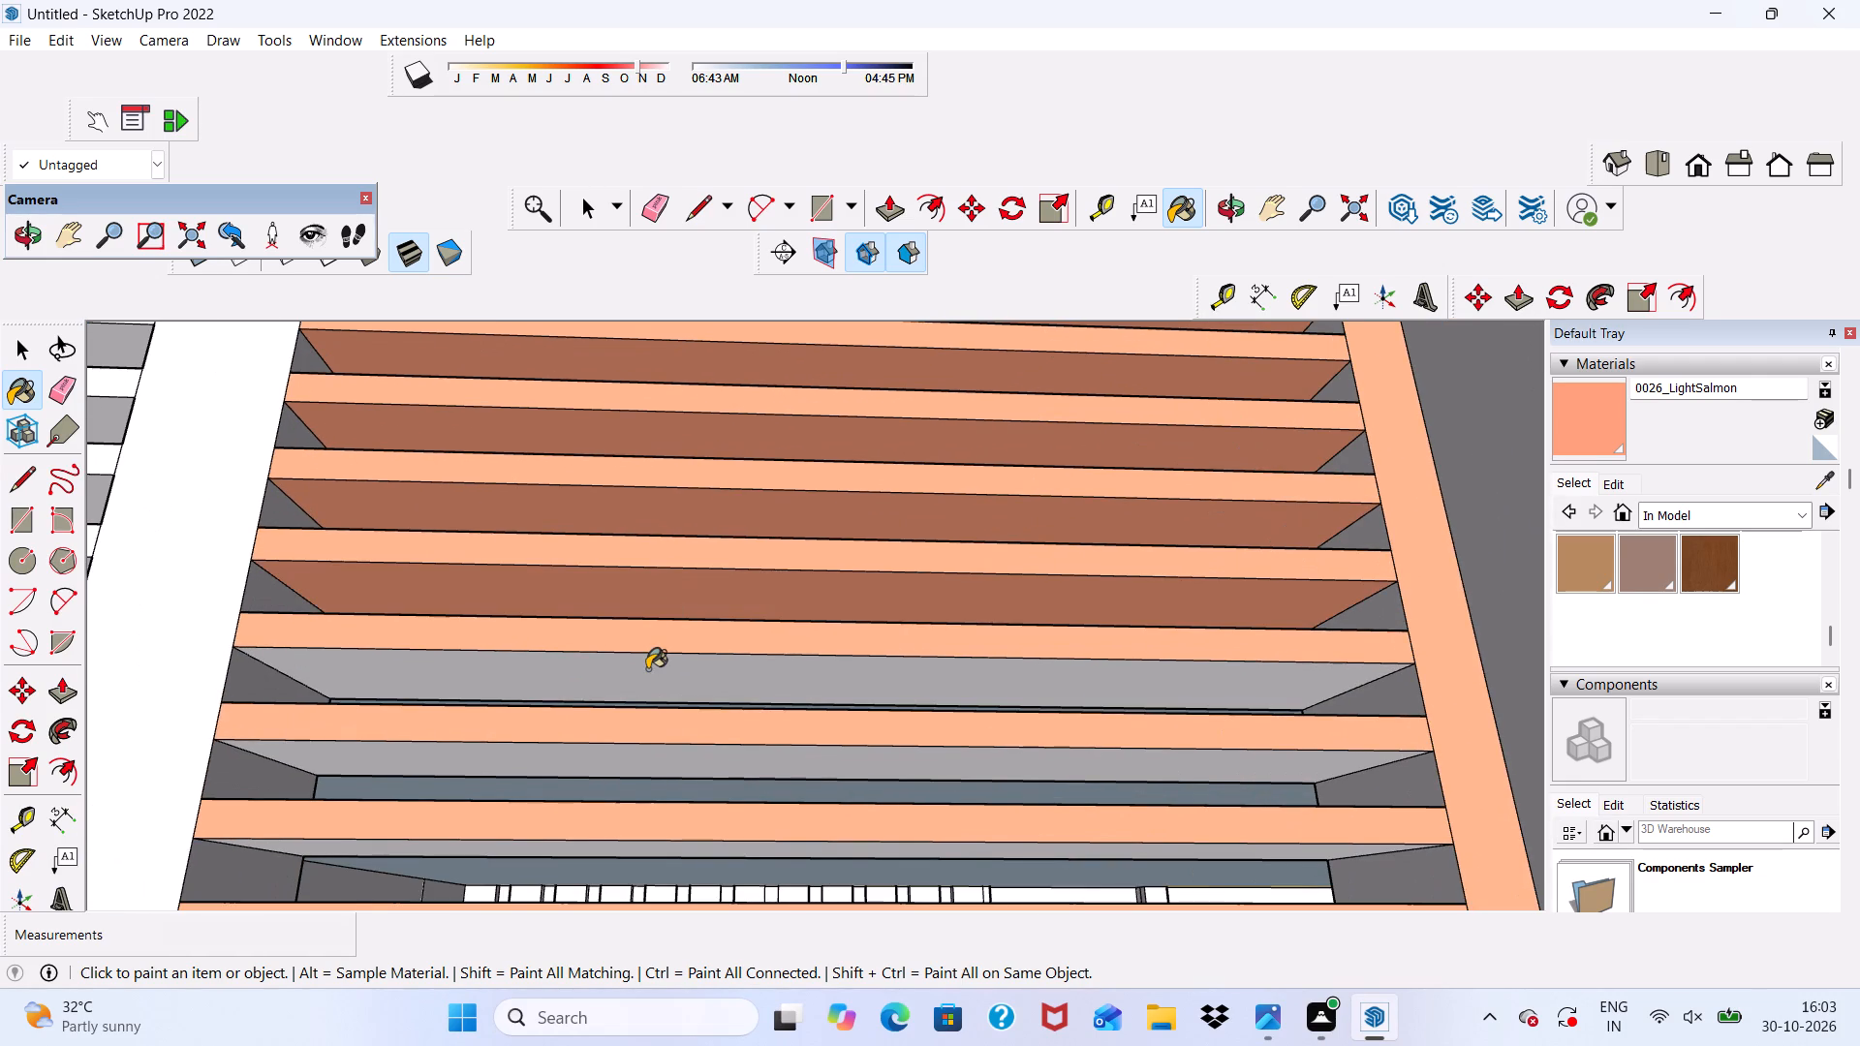
click(647, 669)
scroll(645, 542, down, 5)
scroll(663, 743, up, 6)
click(671, 599)
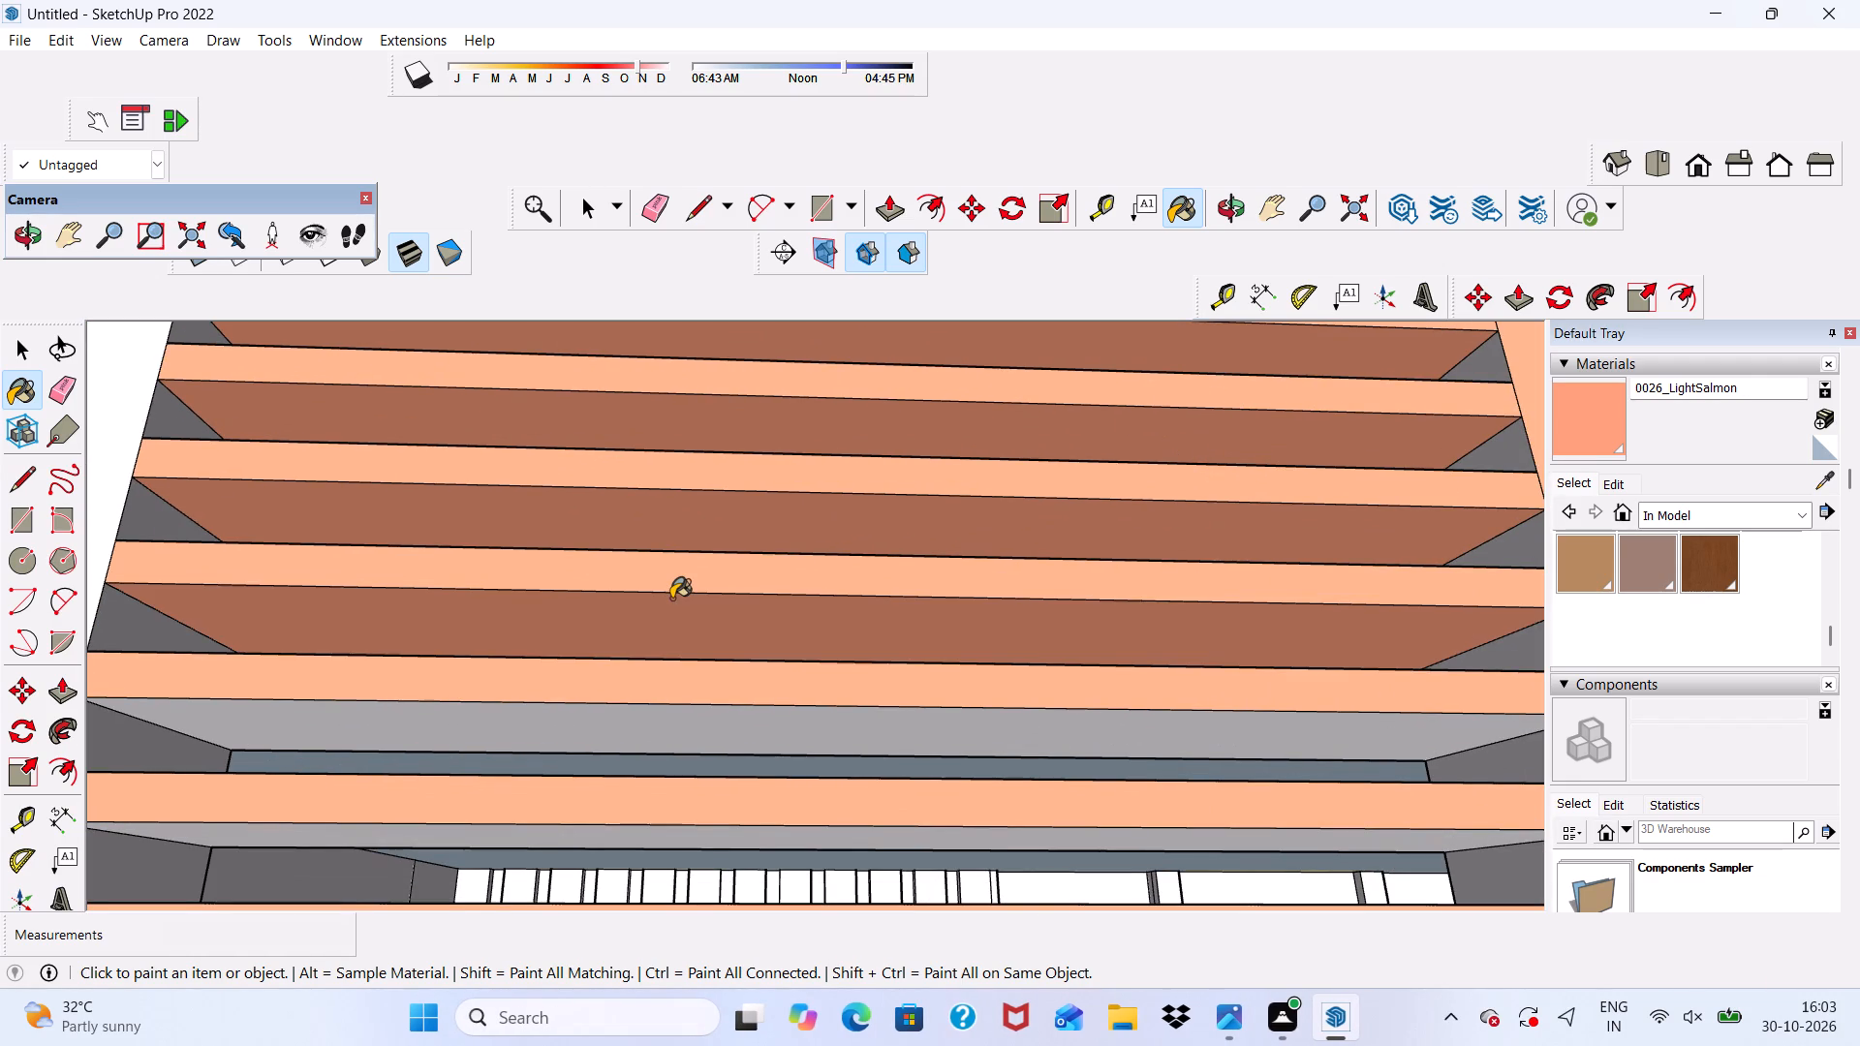
scroll(671, 600, down, 3)
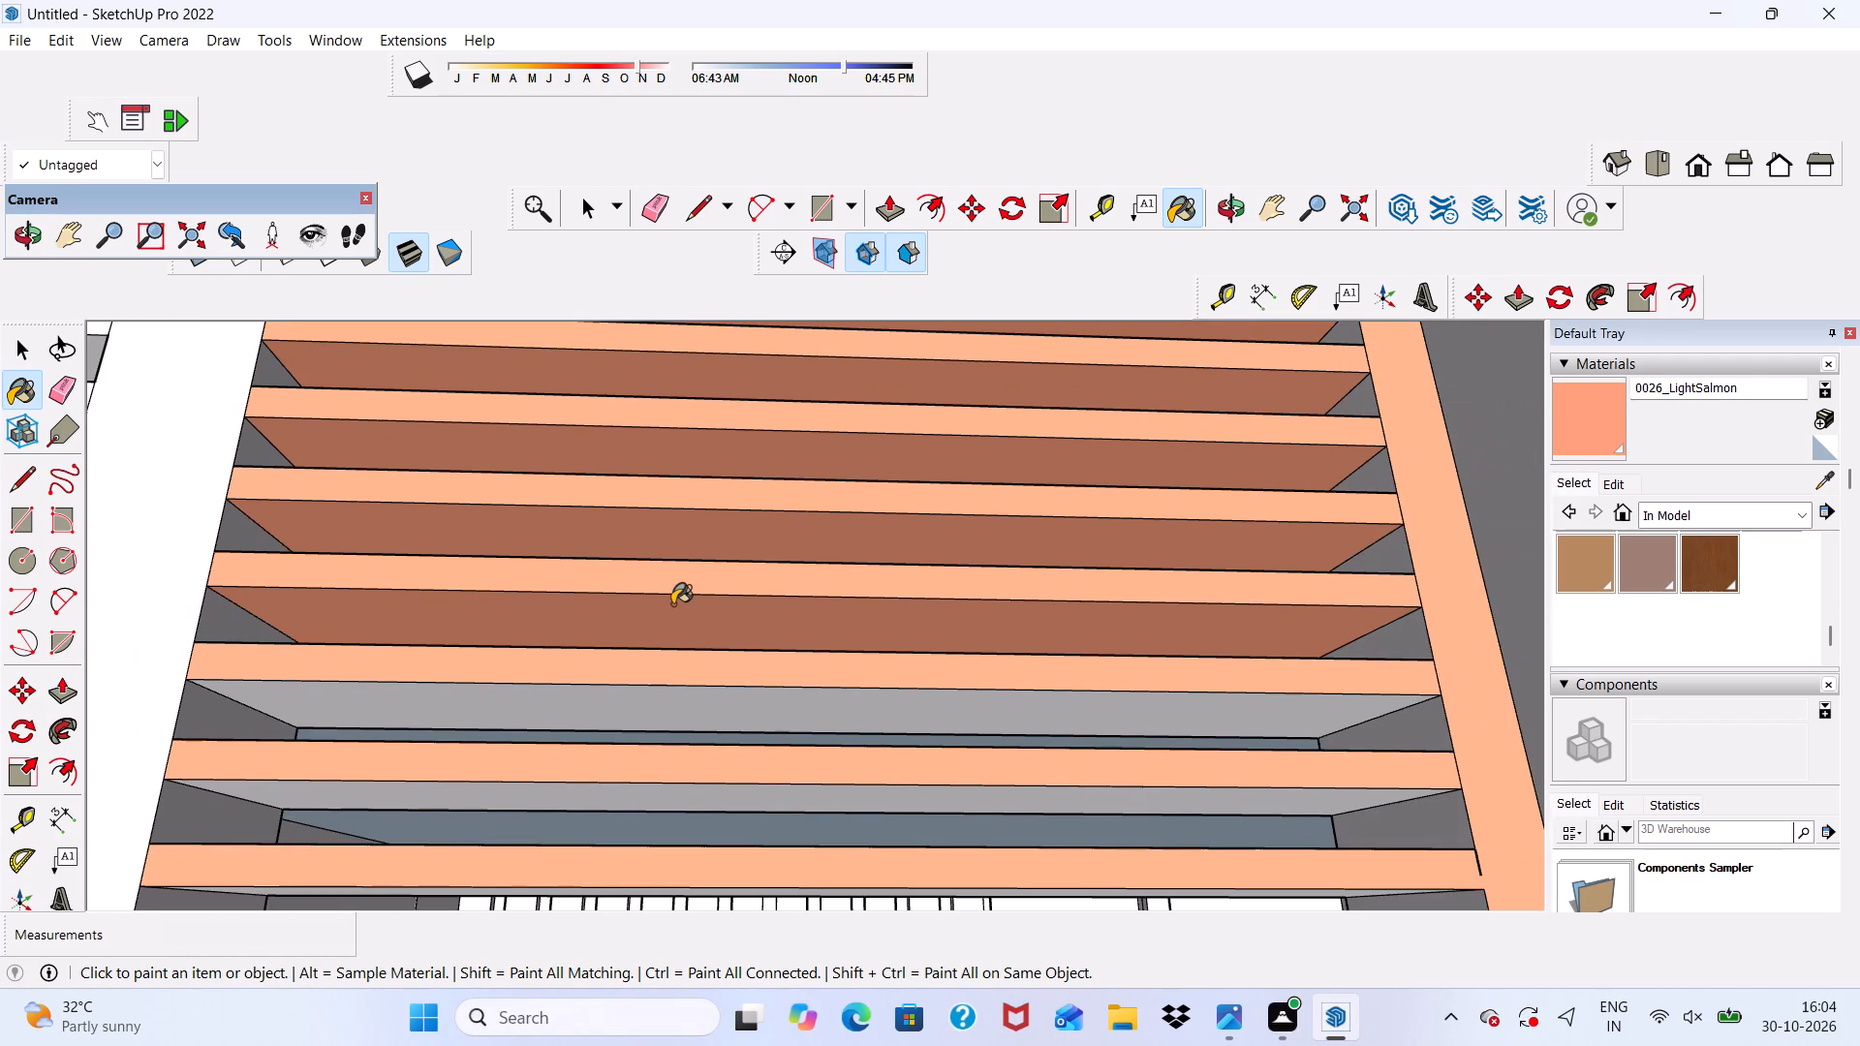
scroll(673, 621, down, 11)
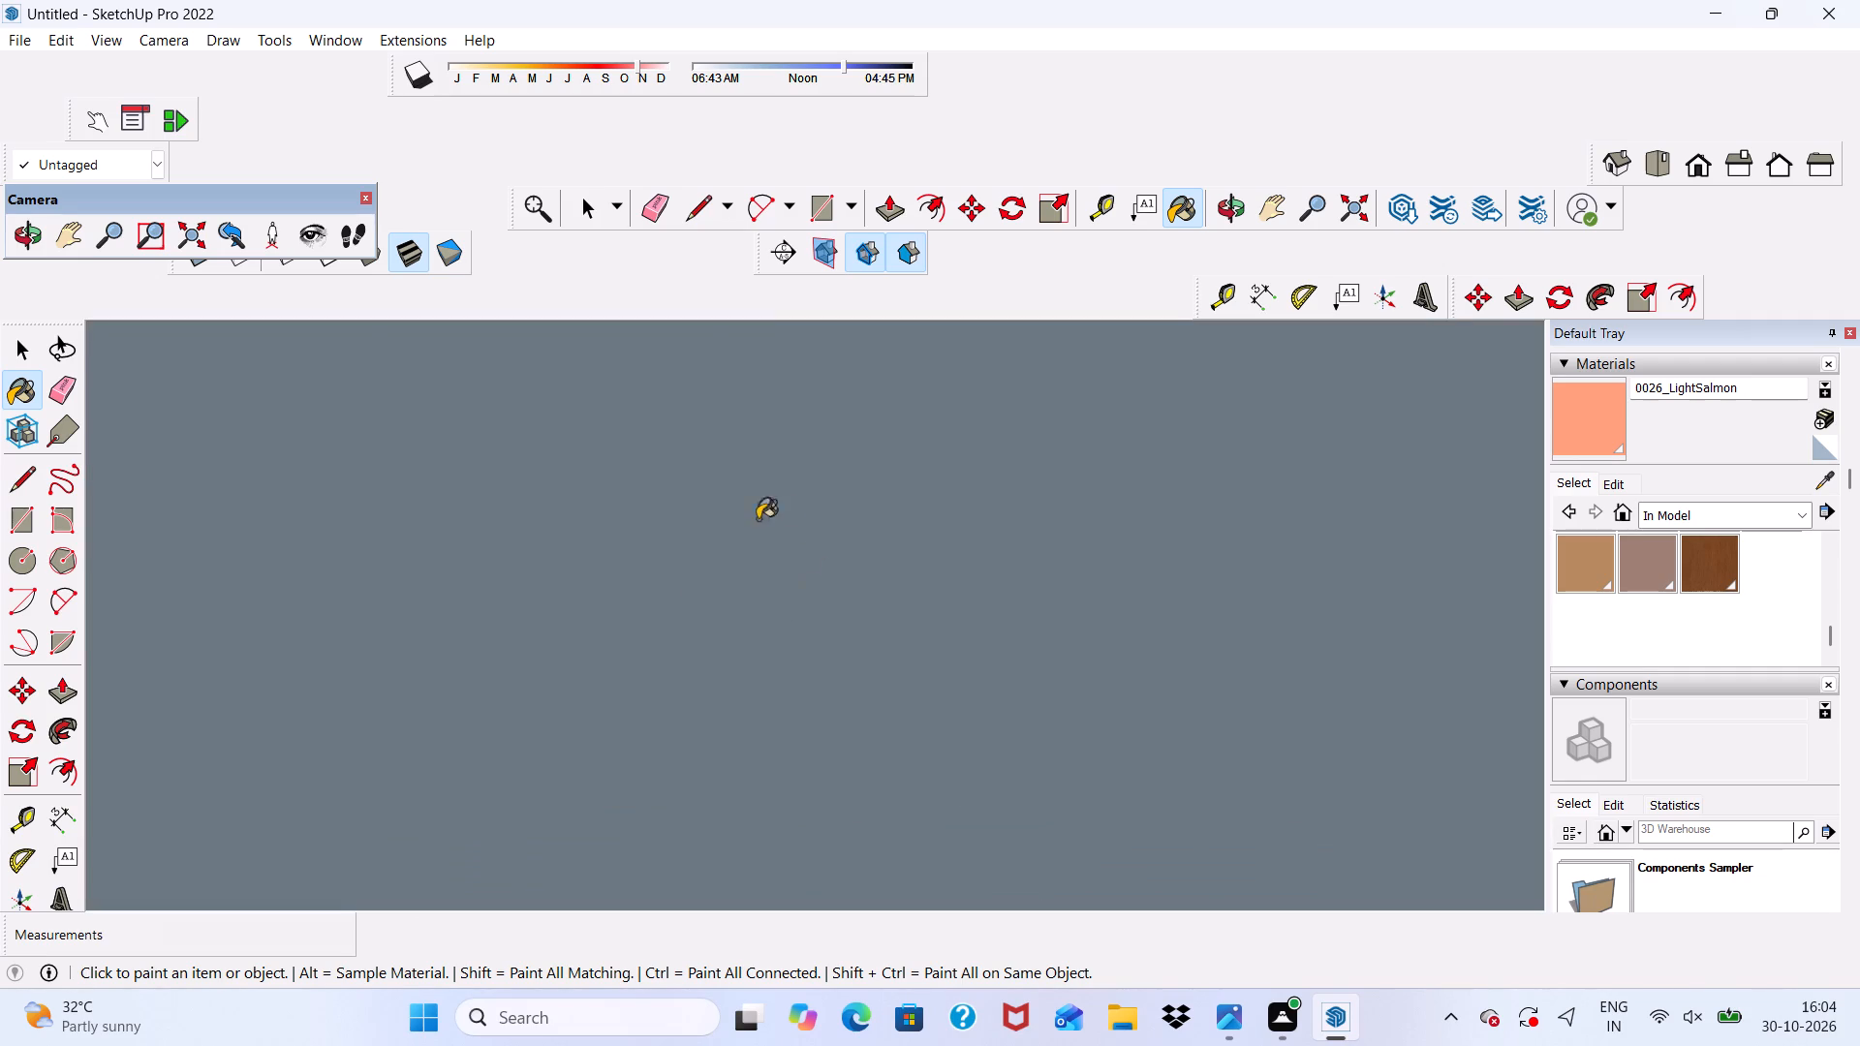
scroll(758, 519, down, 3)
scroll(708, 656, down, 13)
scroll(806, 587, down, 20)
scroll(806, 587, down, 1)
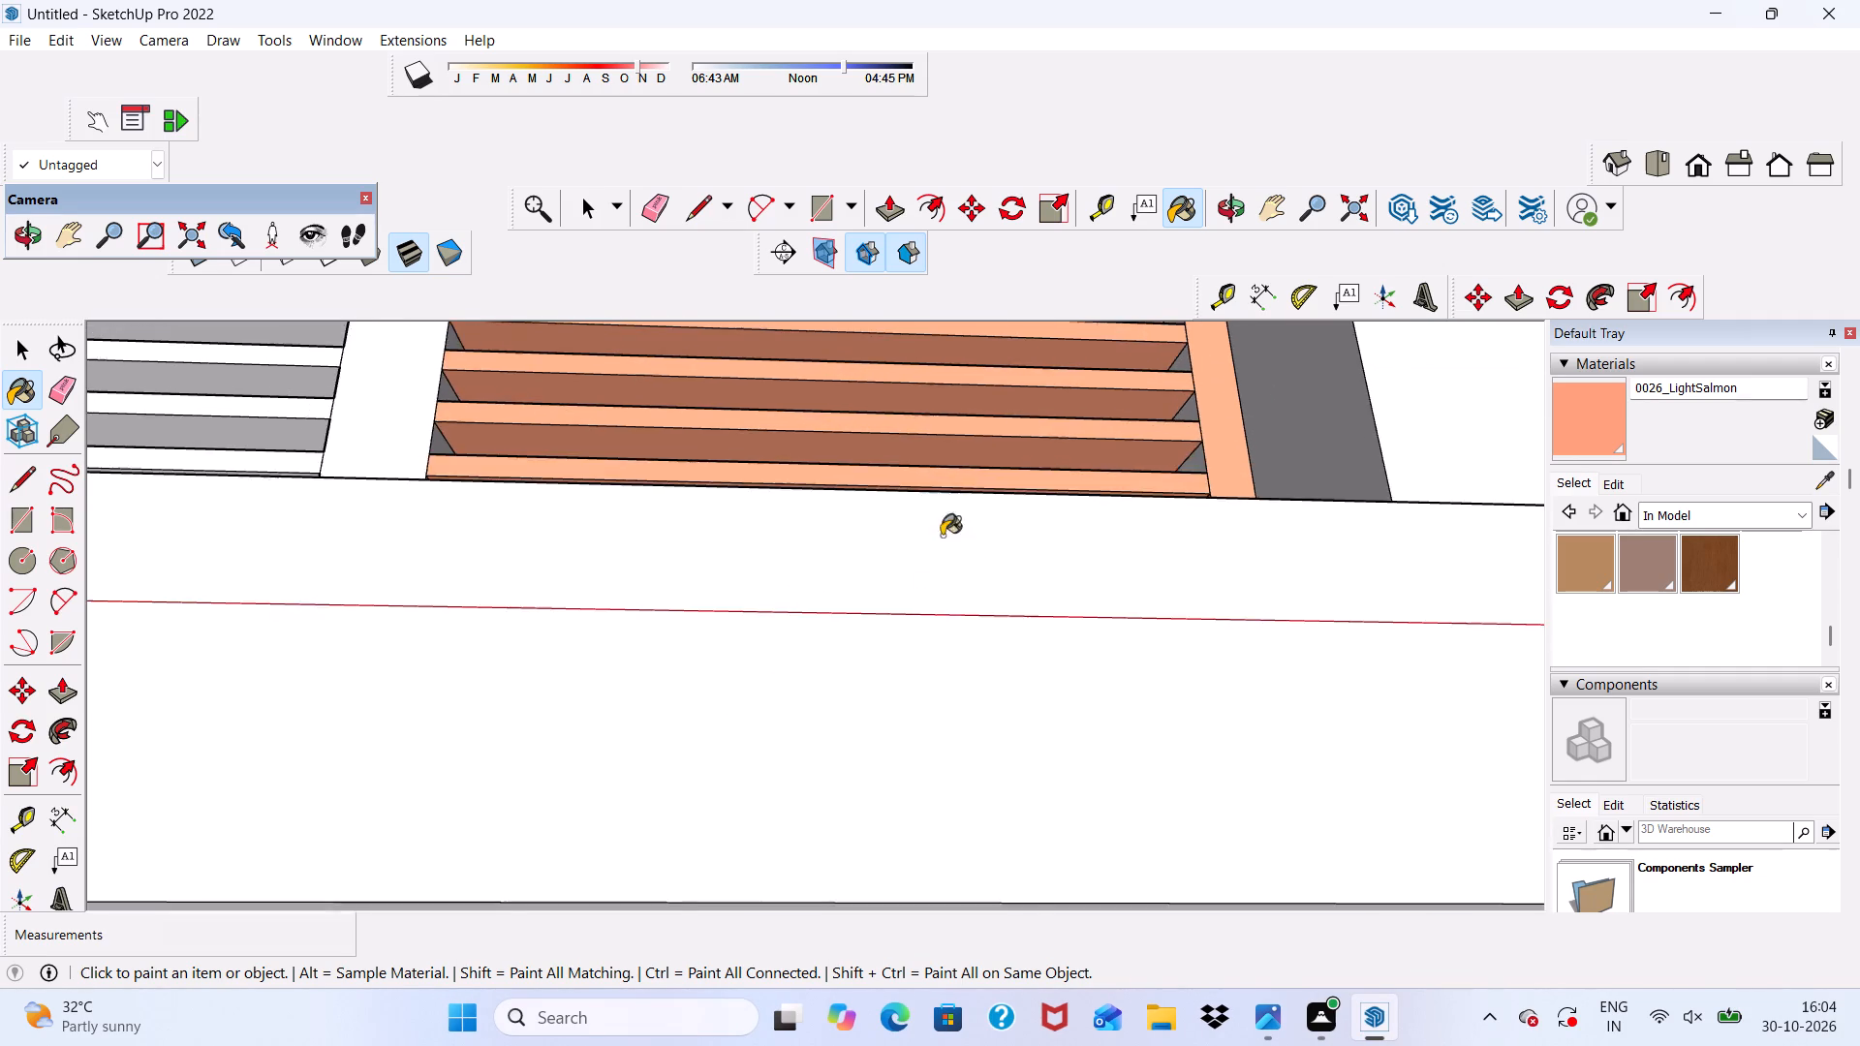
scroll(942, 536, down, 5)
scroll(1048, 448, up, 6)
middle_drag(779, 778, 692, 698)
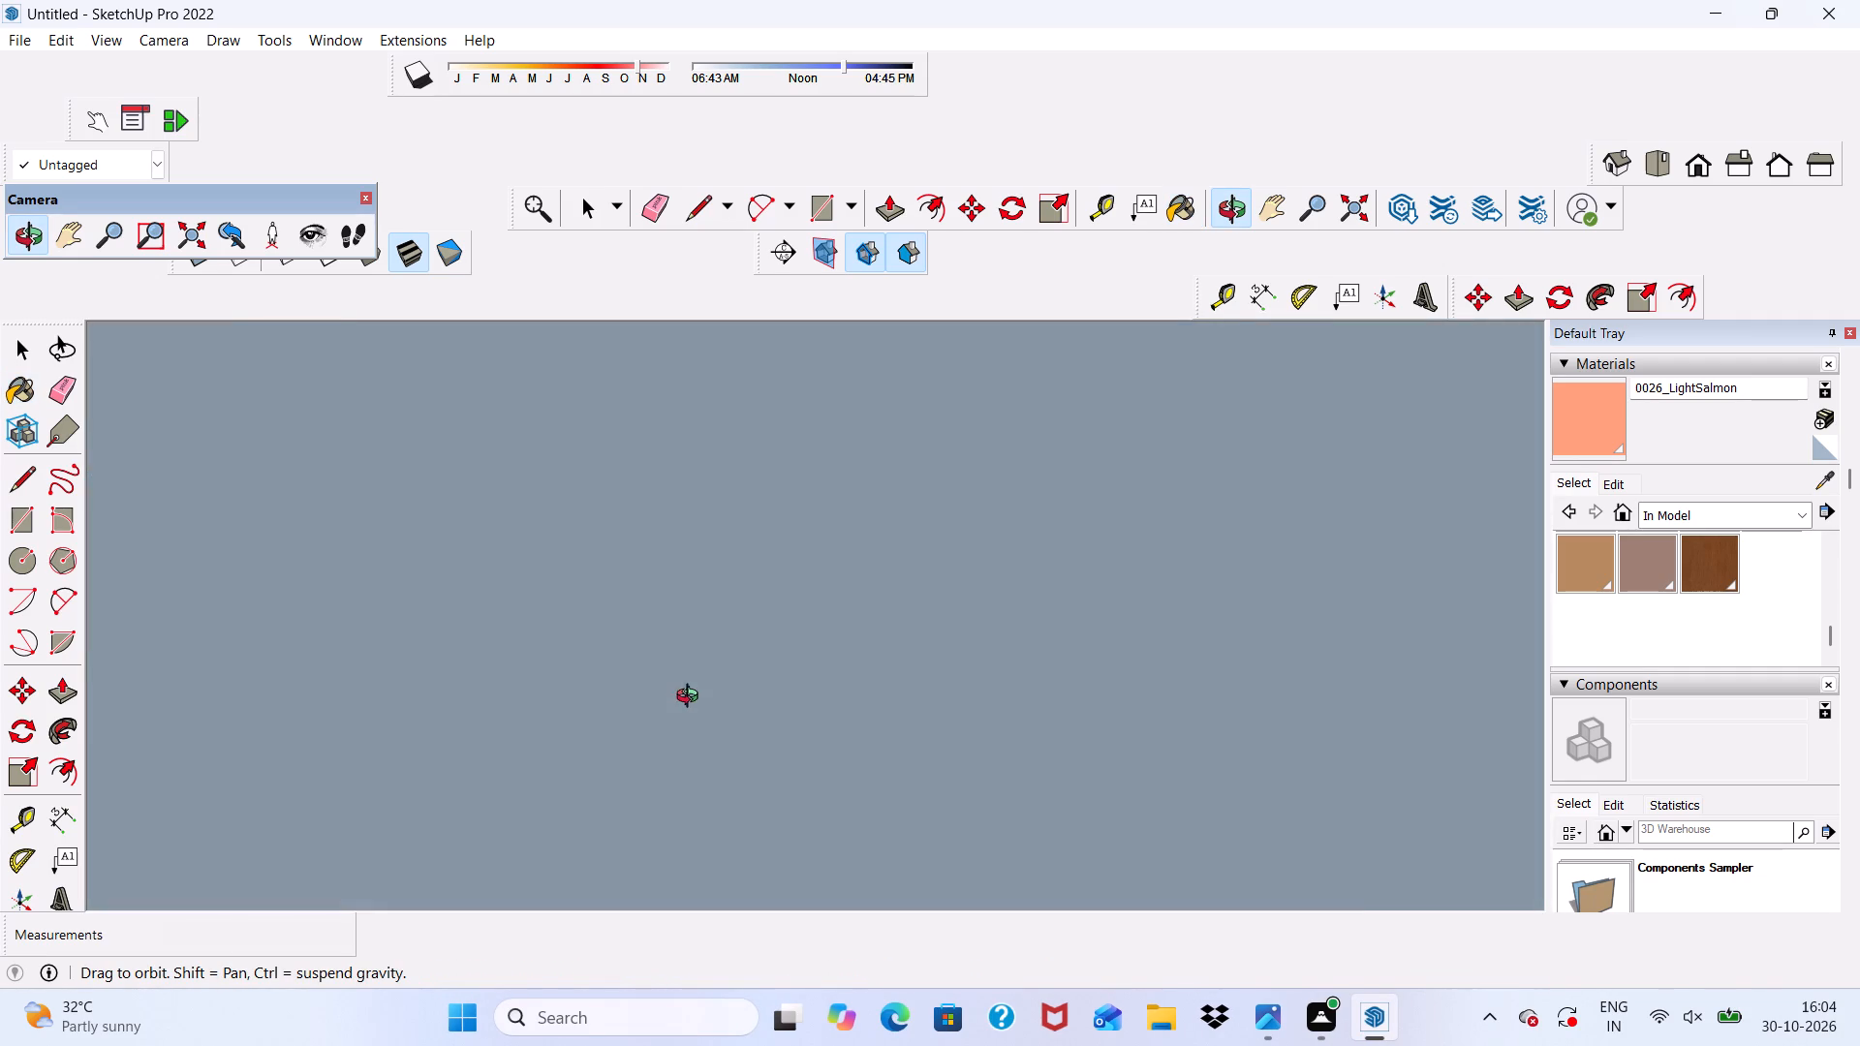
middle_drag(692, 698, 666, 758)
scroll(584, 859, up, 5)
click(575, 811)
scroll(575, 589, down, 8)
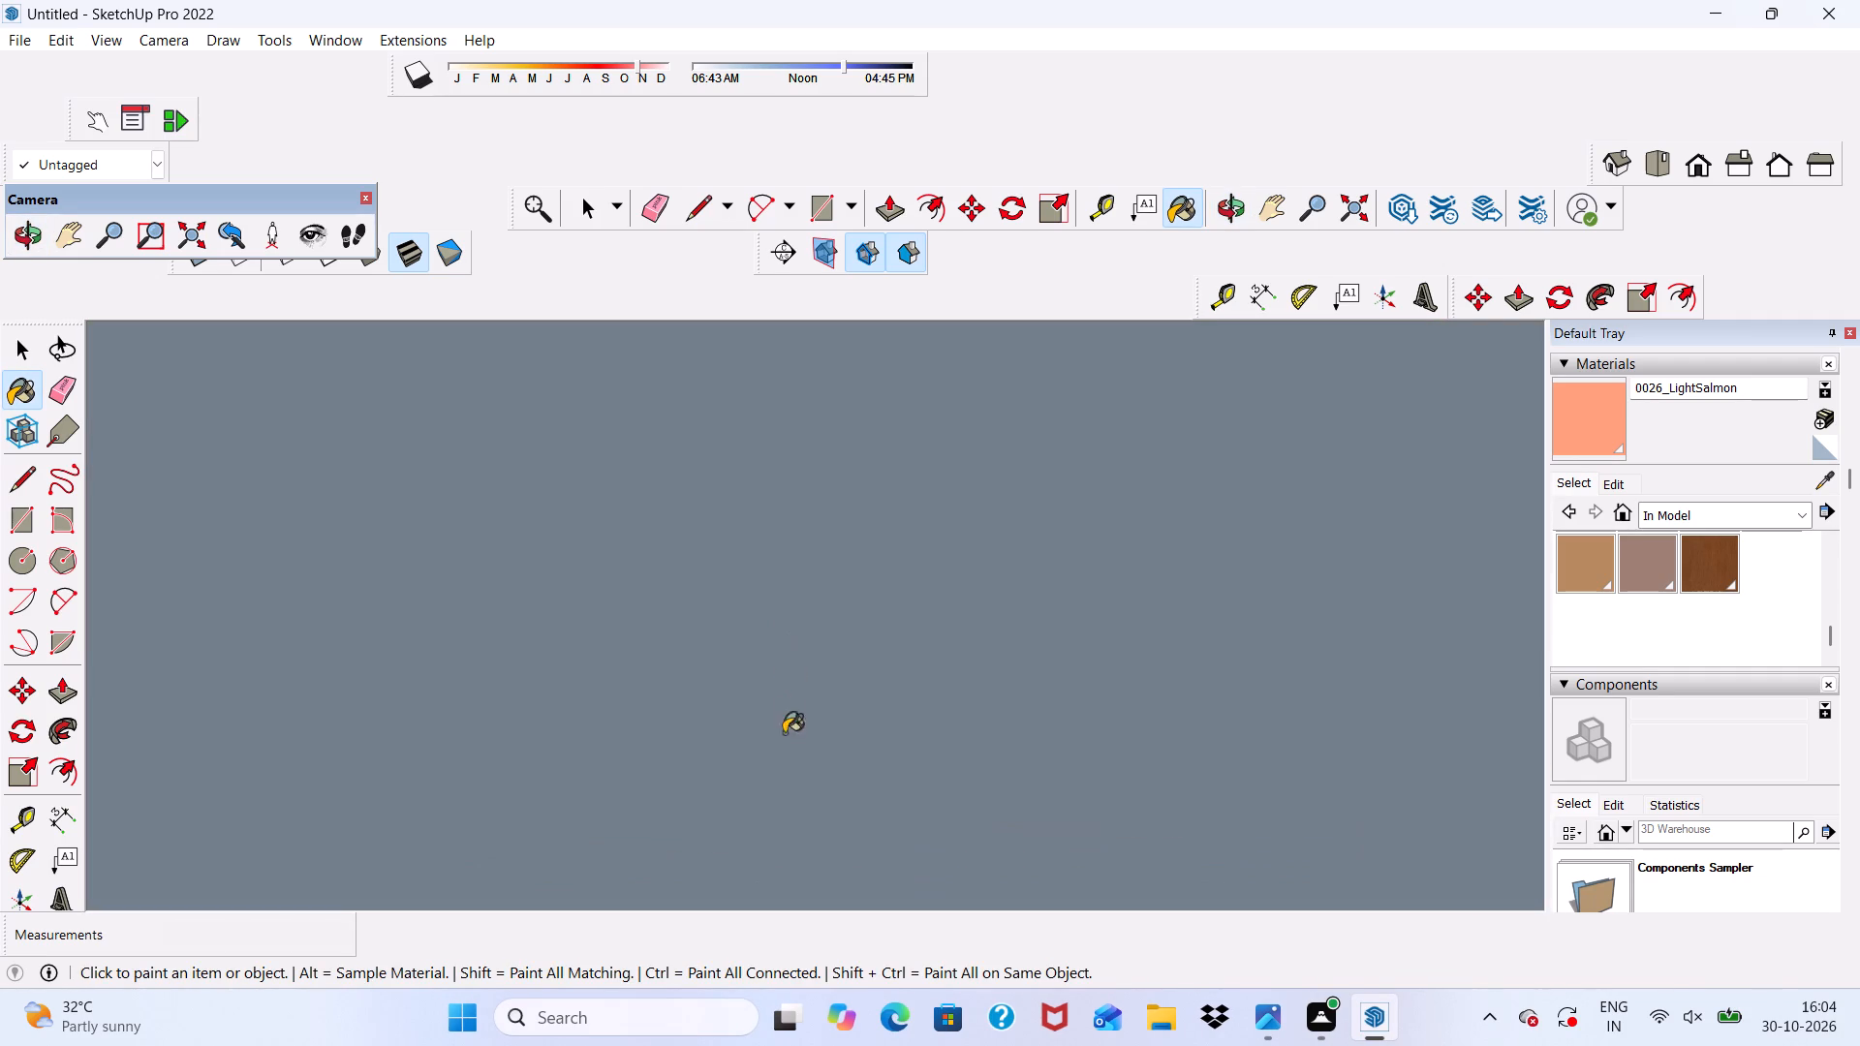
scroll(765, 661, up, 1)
From the front view, paint the underside of the right bay's second-lowest slat with 0026_LightSalmon.
click(1691, 173)
scroll(1318, 413, down, 5)
scroll(1063, 489, up, 3)
scroll(1025, 519, down, 13)
scroll(1043, 693, up, 10)
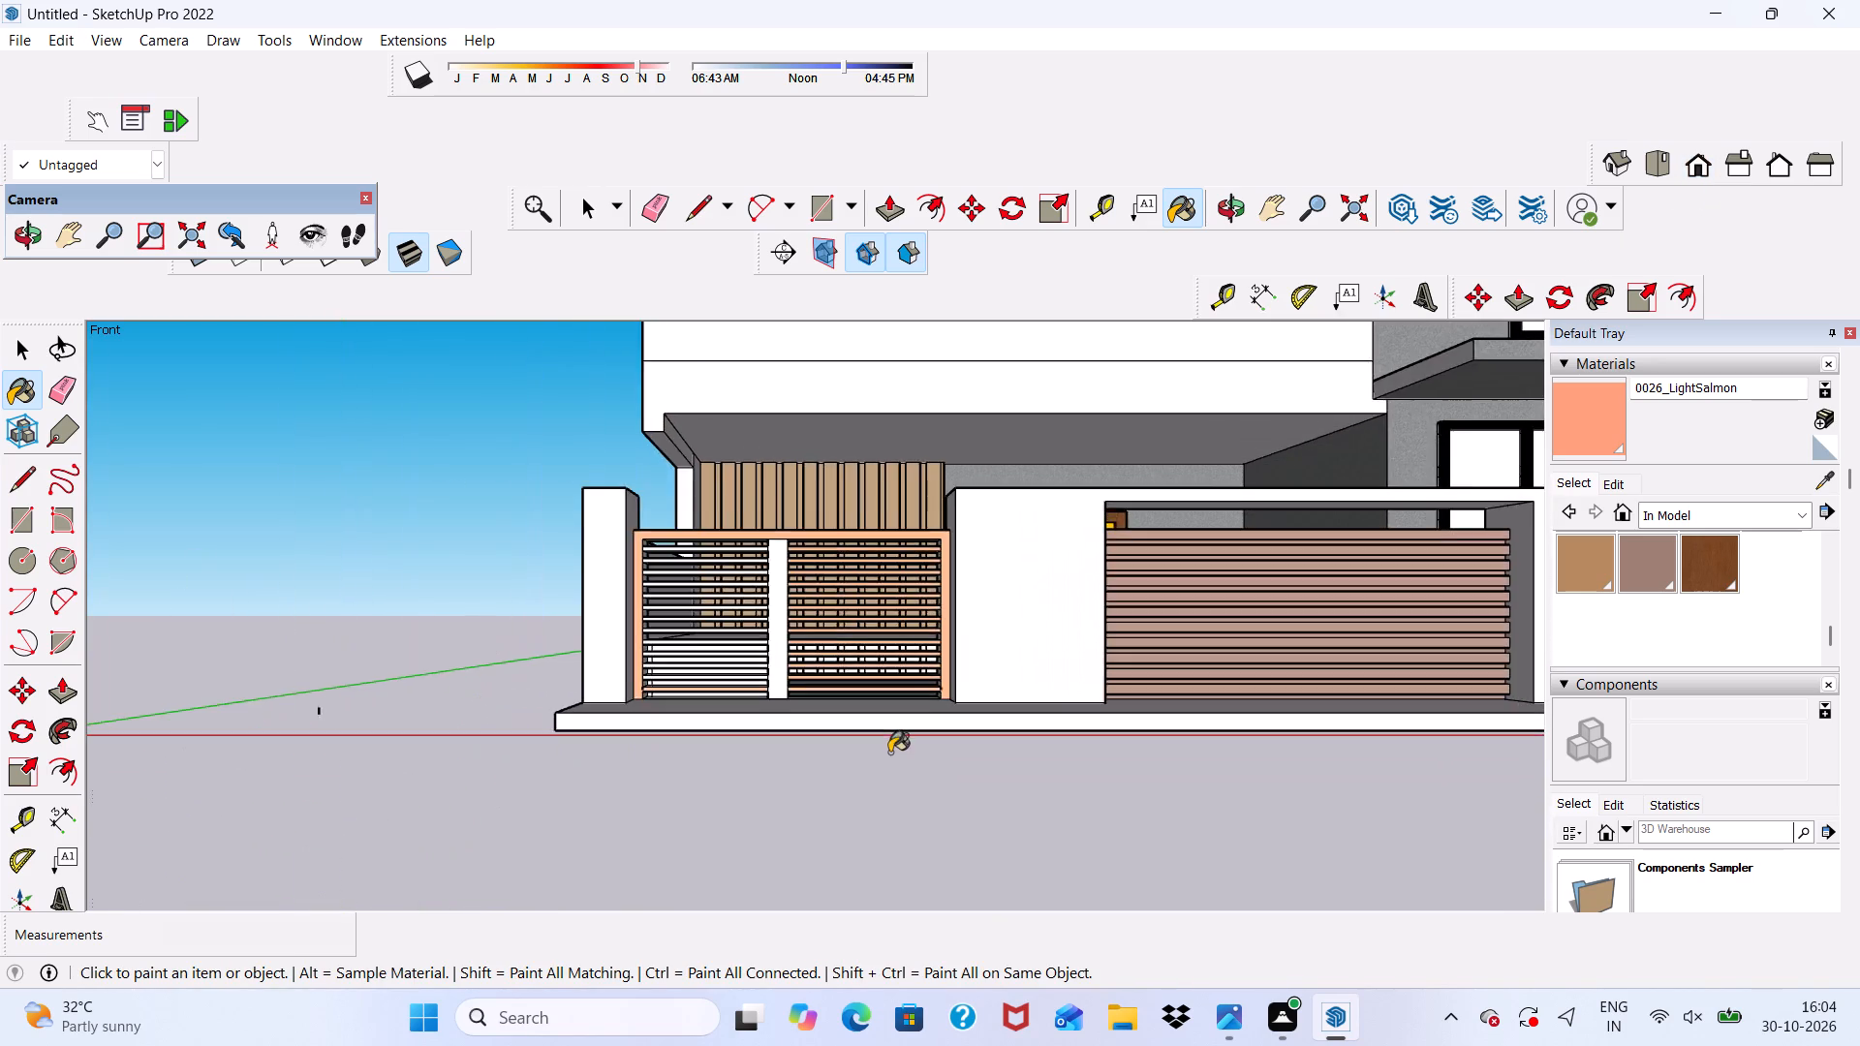
scroll(889, 753, up, 7)
scroll(829, 680, up, 5)
middle_drag(829, 680, 818, 603)
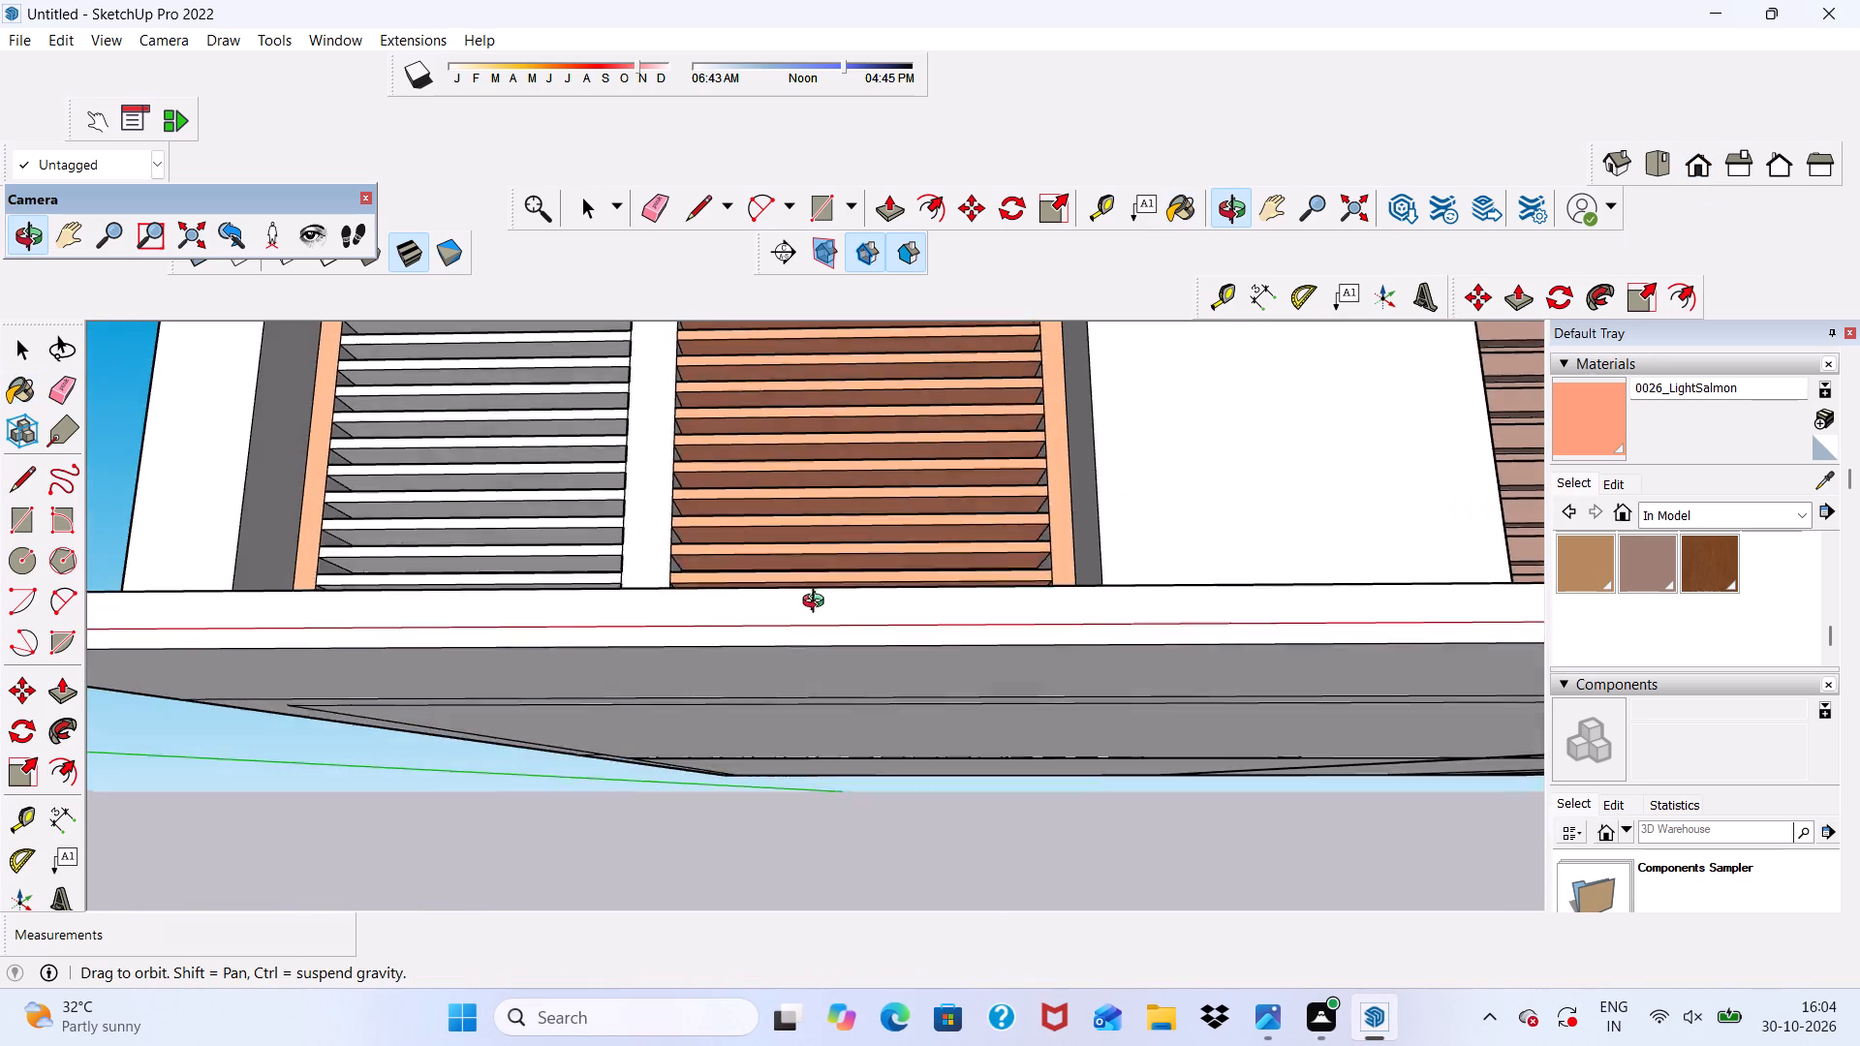
middle_drag(818, 603, 832, 712)
scroll(823, 690, up, 11)
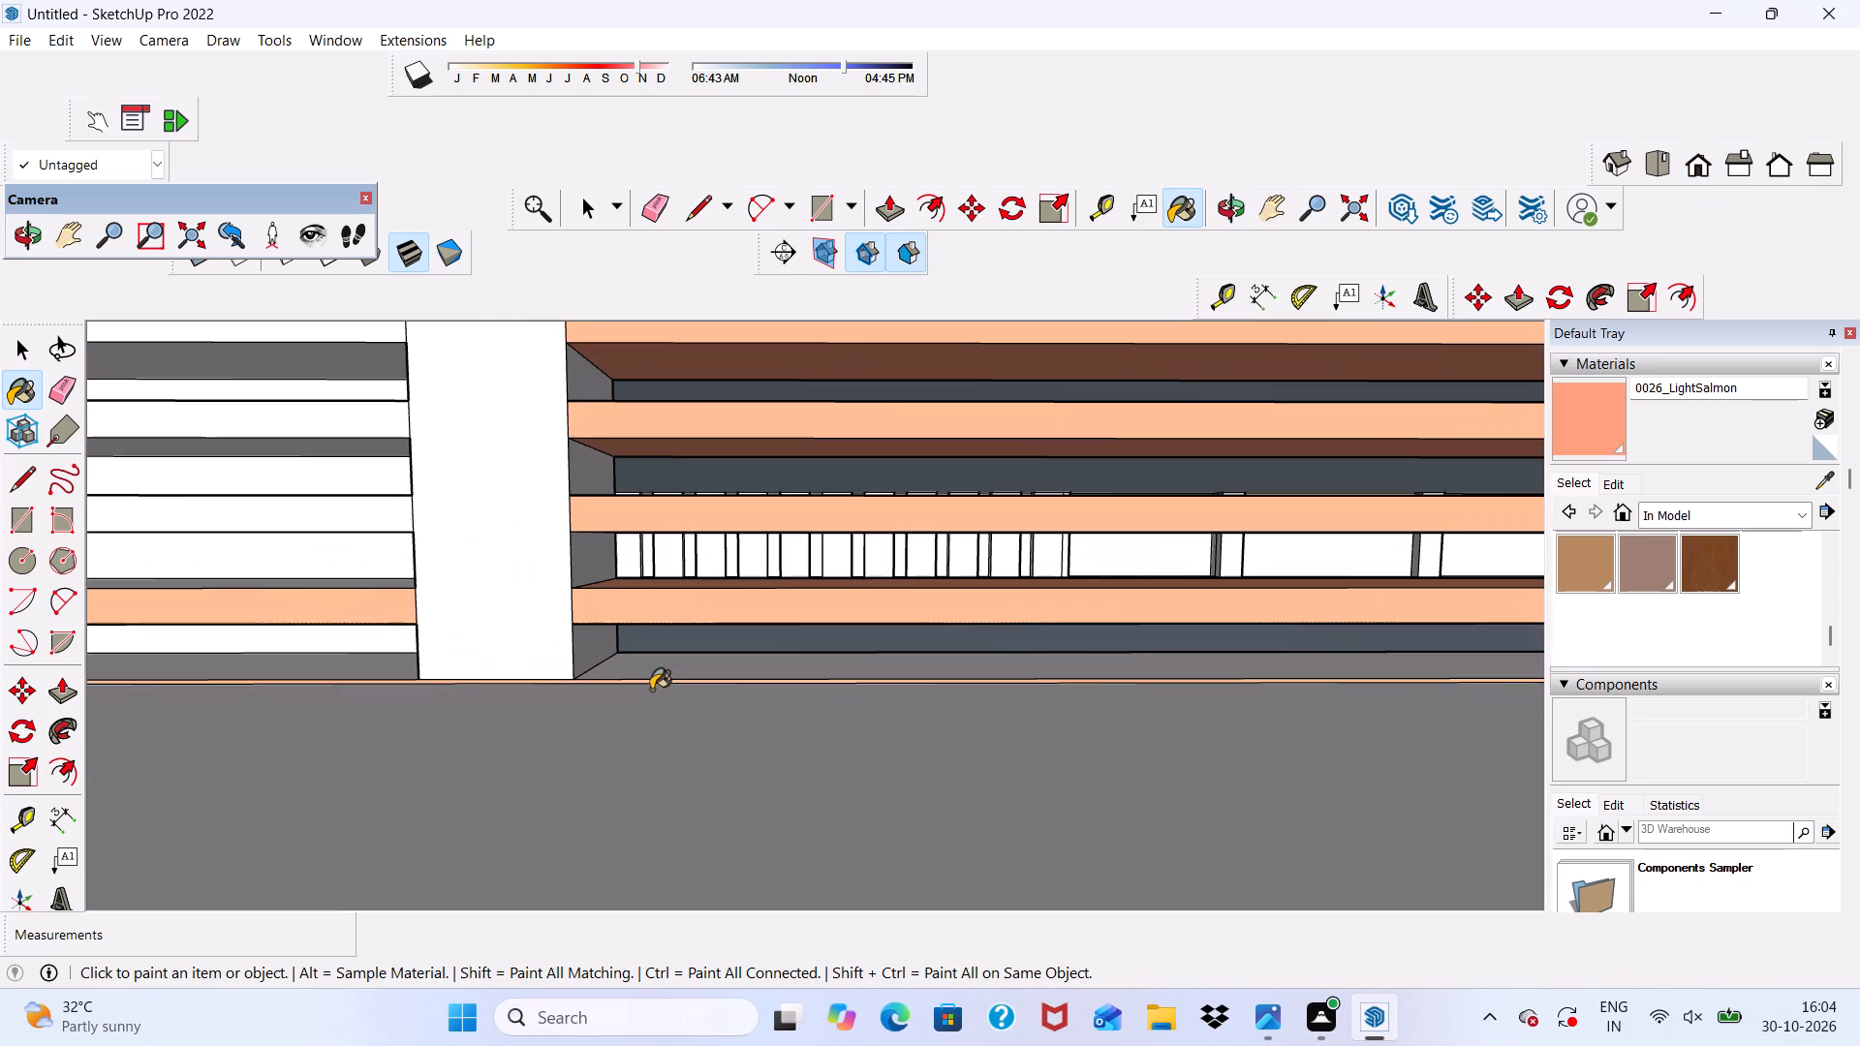
middle_click(649, 683)
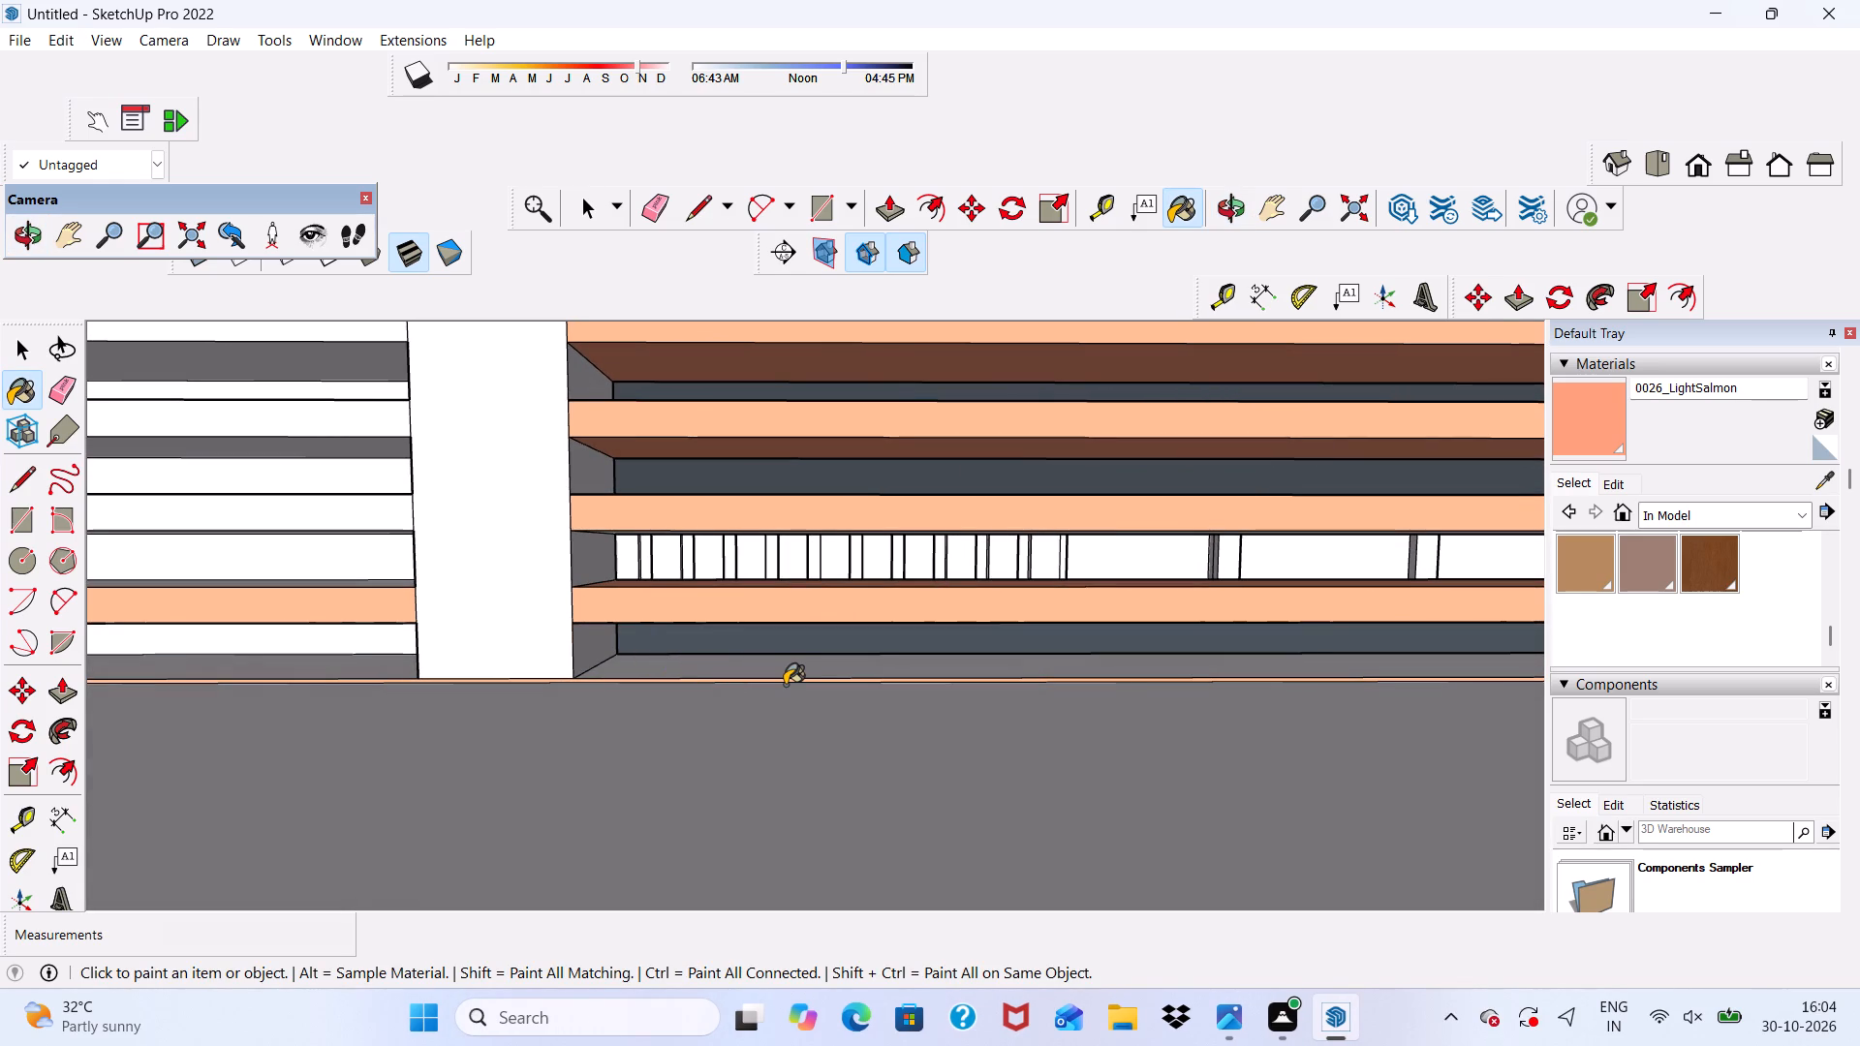
scroll(785, 685, up, 8)
scroll(786, 629, down, 1)
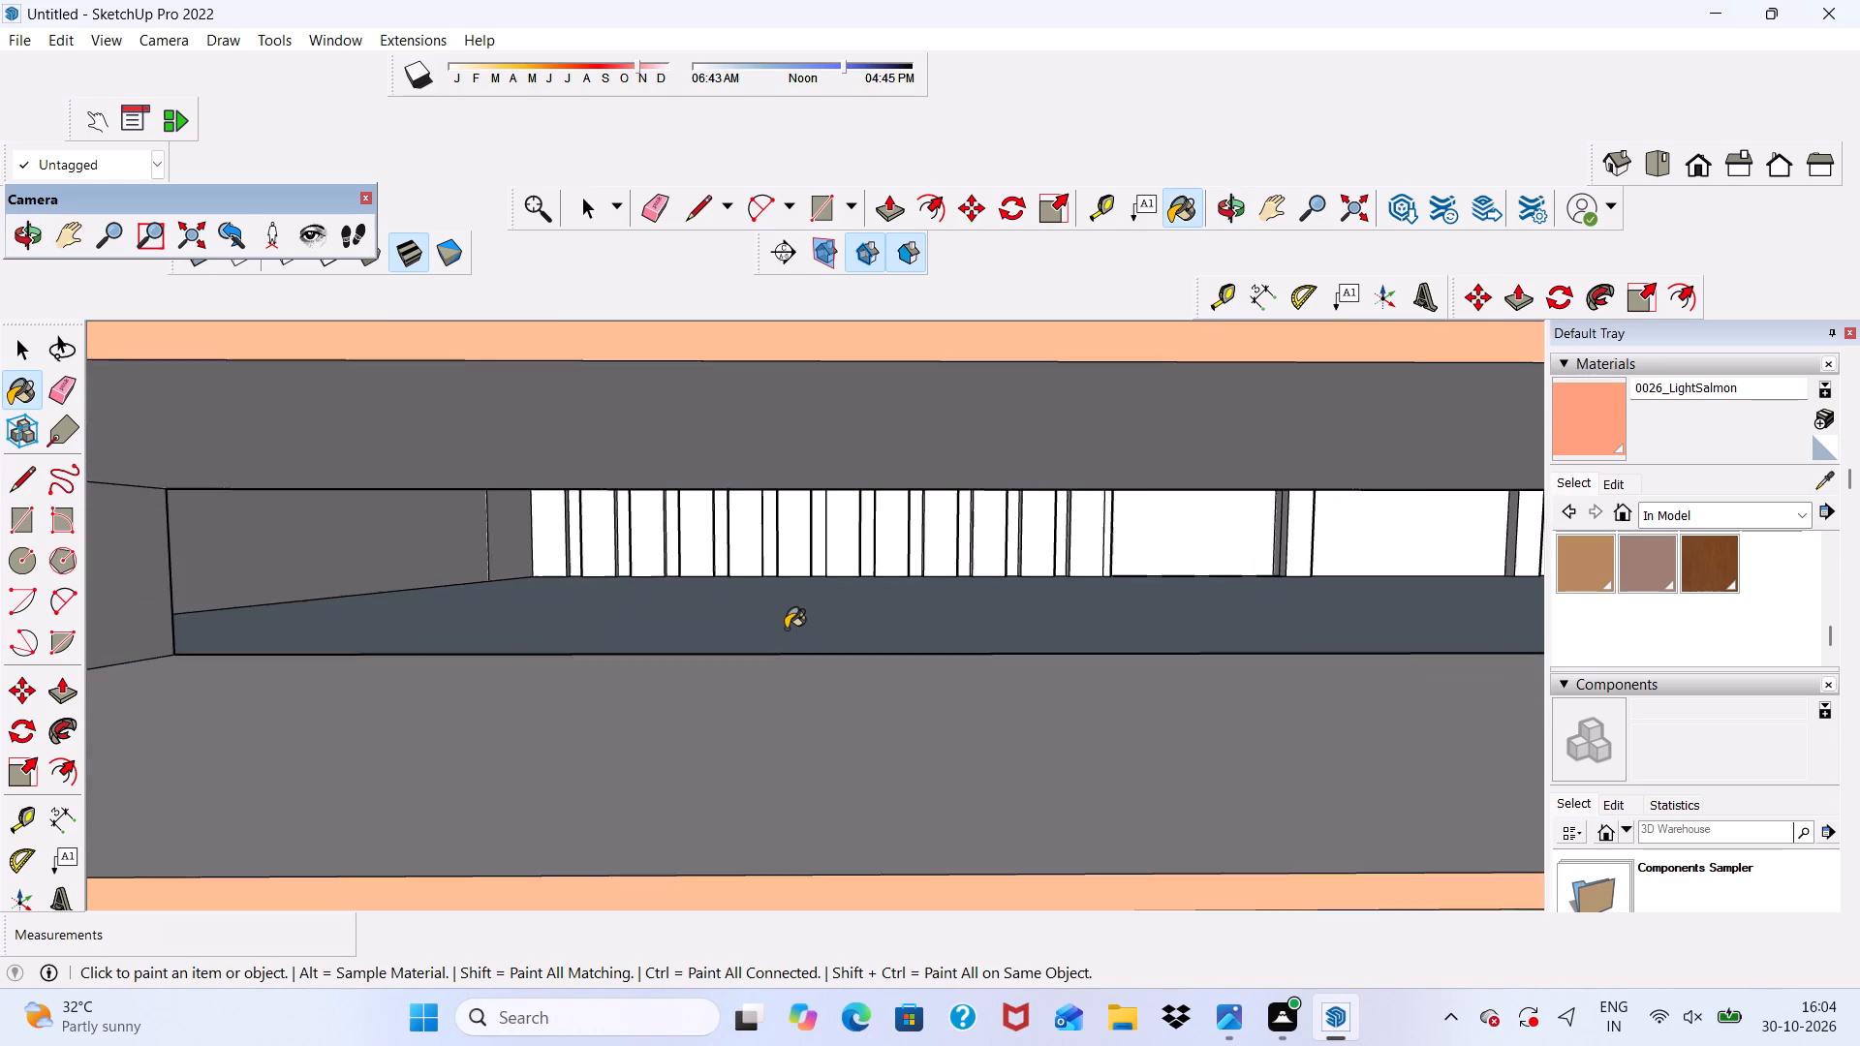
scroll(786, 629, down, 5)
middle_drag(778, 639, 772, 617)
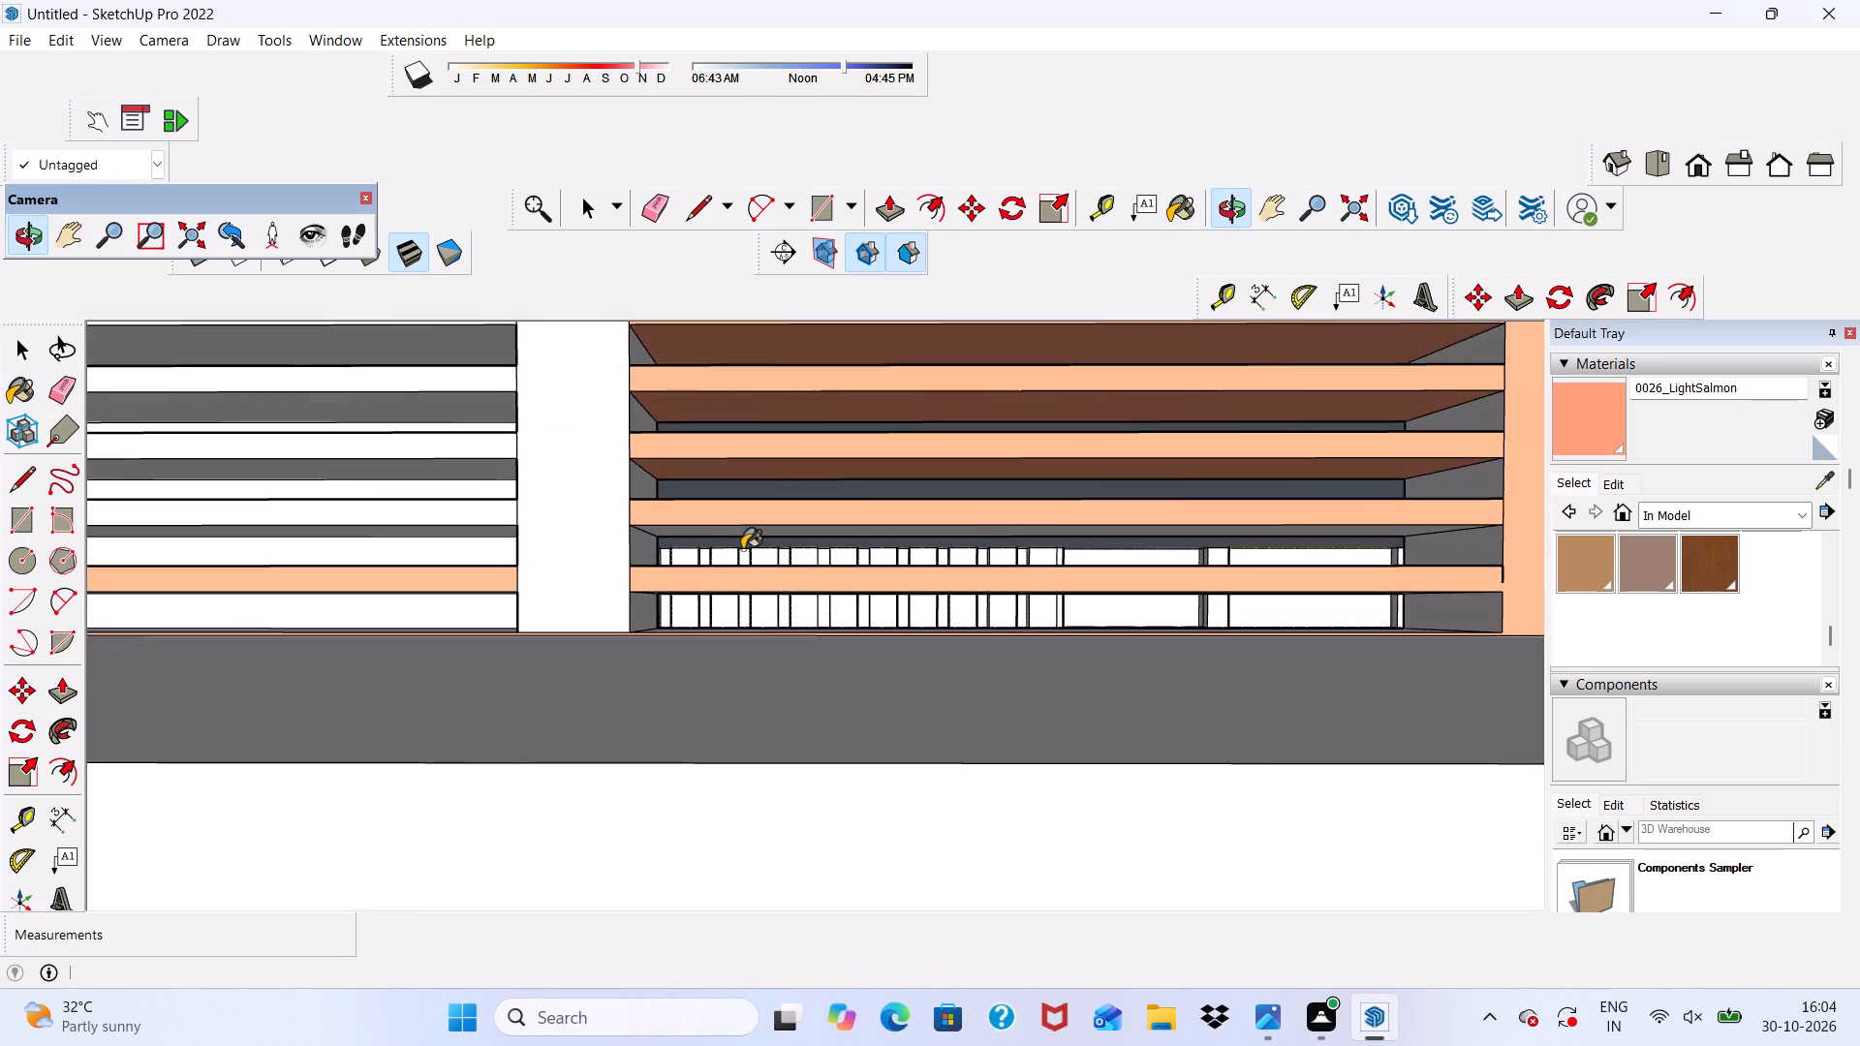
scroll(742, 549, up, 6)
scroll(742, 549, down, 7)
scroll(742, 553, up, 3)
scroll(742, 552, down, 3)
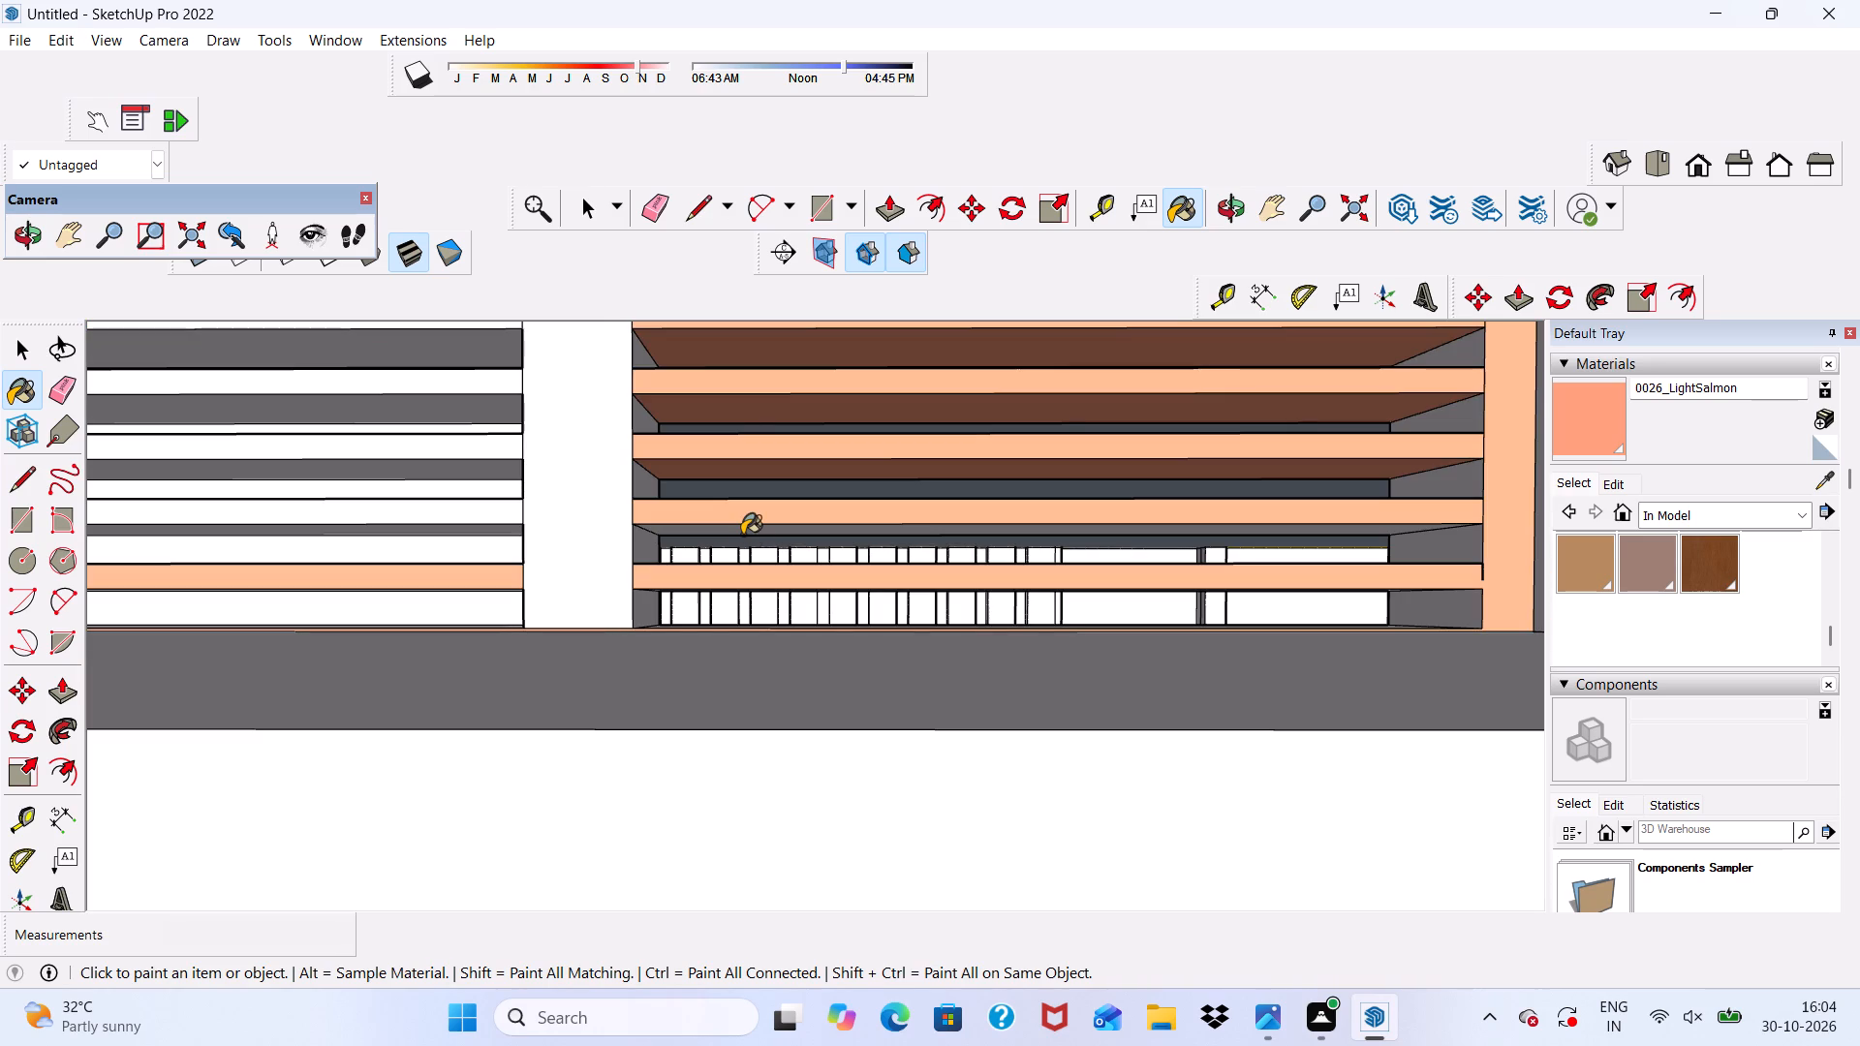
click(742, 535)
scroll(742, 535, up, 5)
click(742, 524)
scroll(745, 595, down, 1)
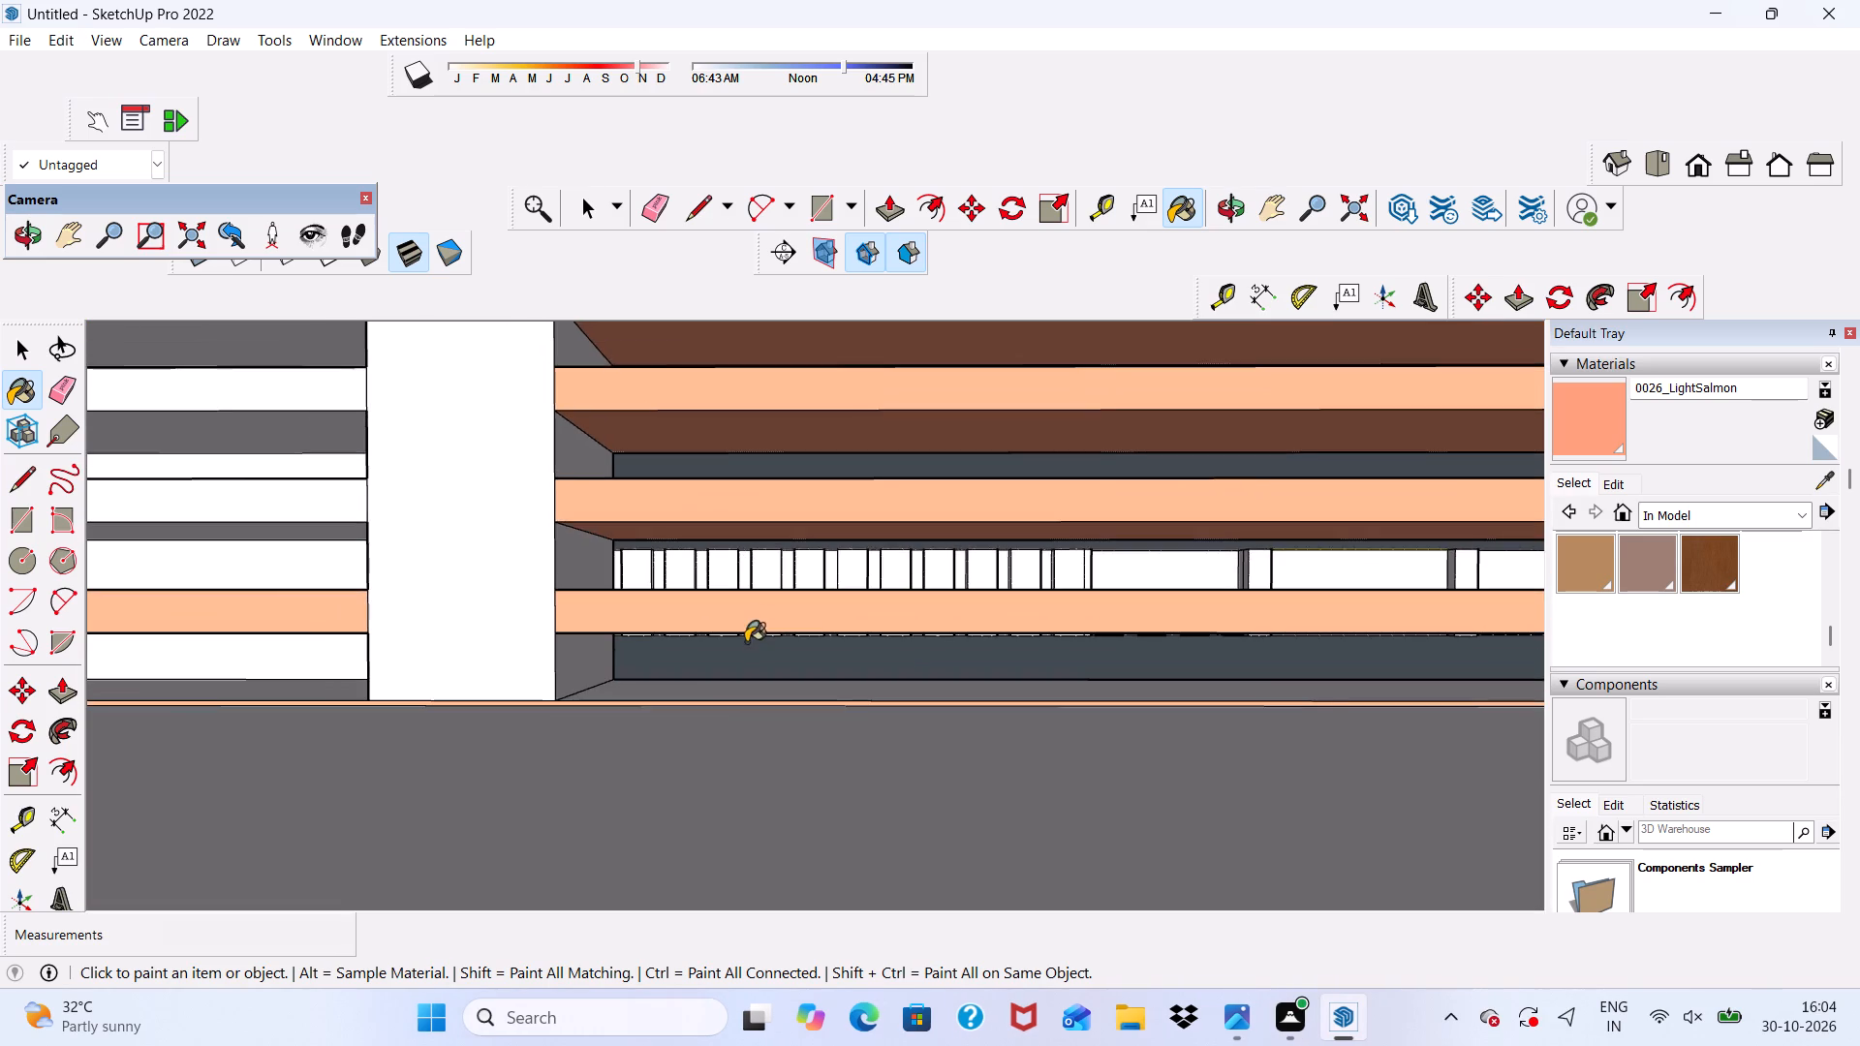
Paint the upward-facing ledge of the lowest slat in the gate's left bay with 0026_LightSalmon.
middle_drag(746, 643, 742, 661)
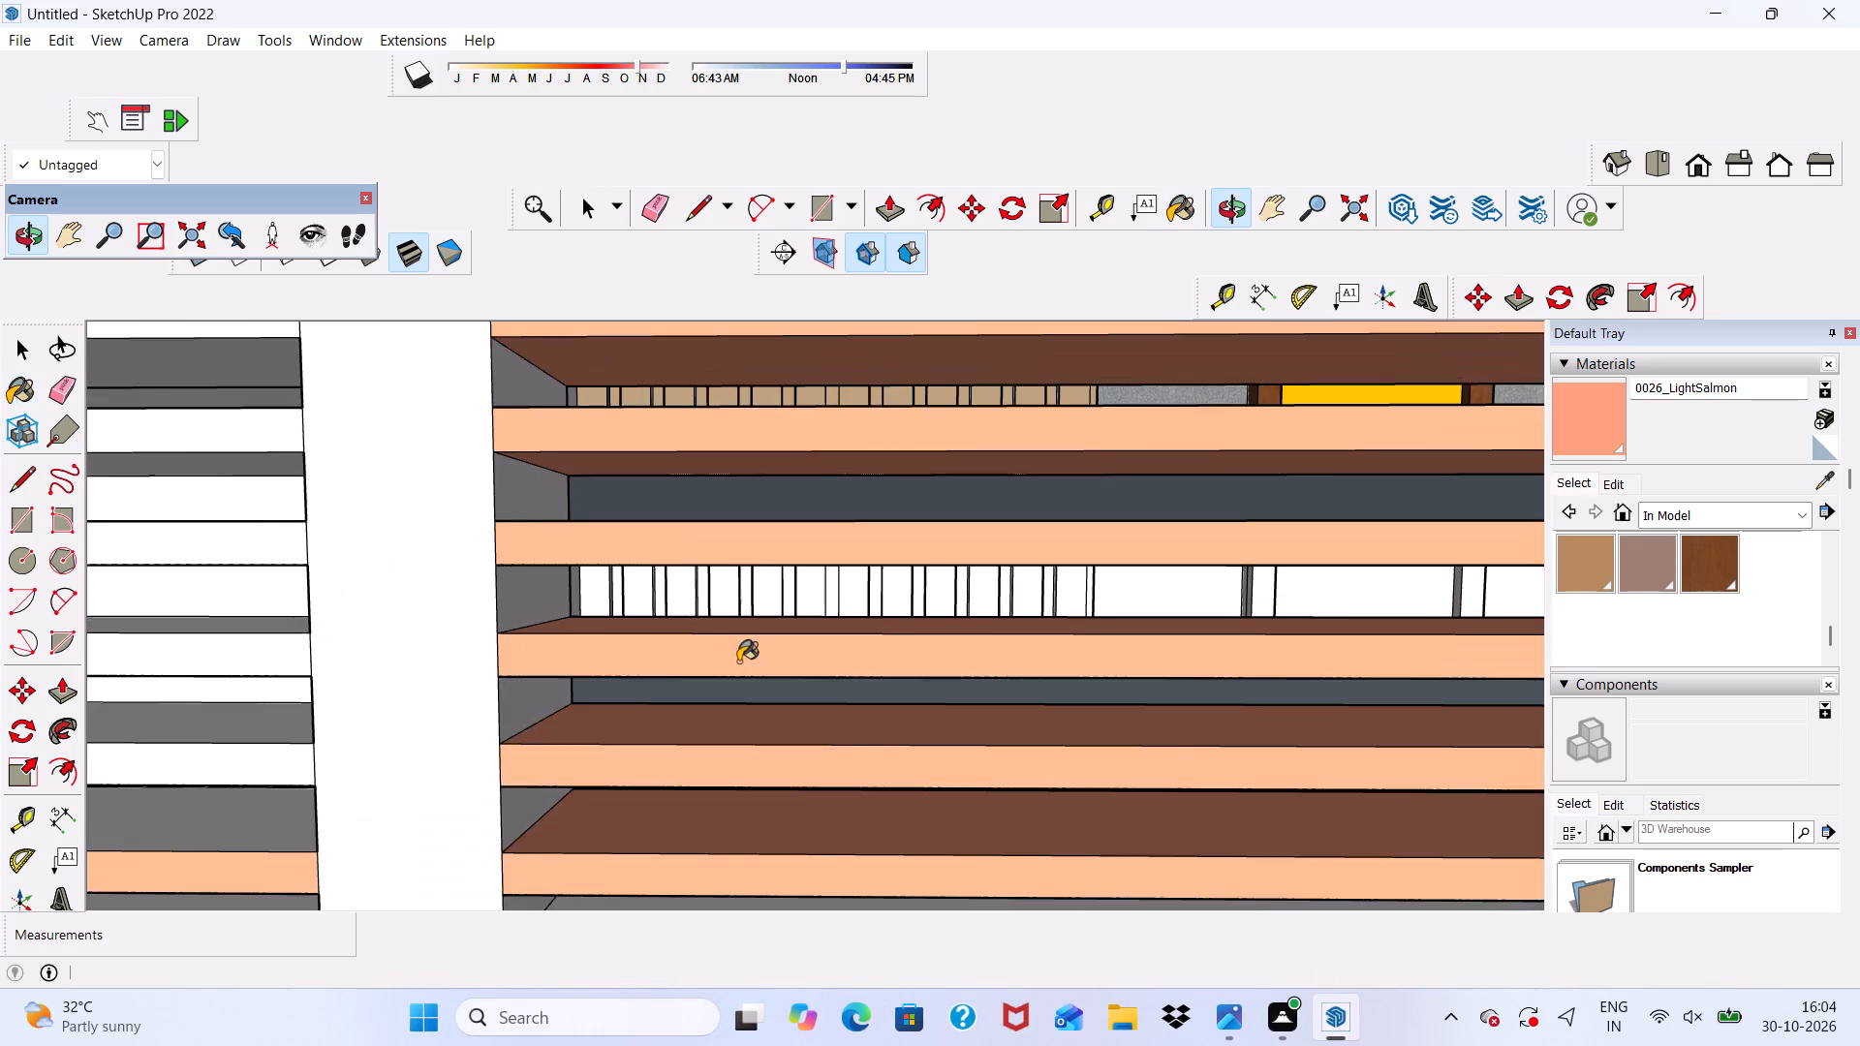
scroll(735, 651, up, 1)
scroll(716, 542, down, 5)
scroll(434, 731, up, 6)
scroll(434, 681, down, 1)
click(439, 670)
scroll(444, 673, down, 2)
middle_drag(456, 691, 467, 640)
scroll(484, 714, up, 11)
scroll(484, 707, down, 1)
middle_drag(484, 707, 495, 667)
click(523, 632)
scroll(524, 649, down, 11)
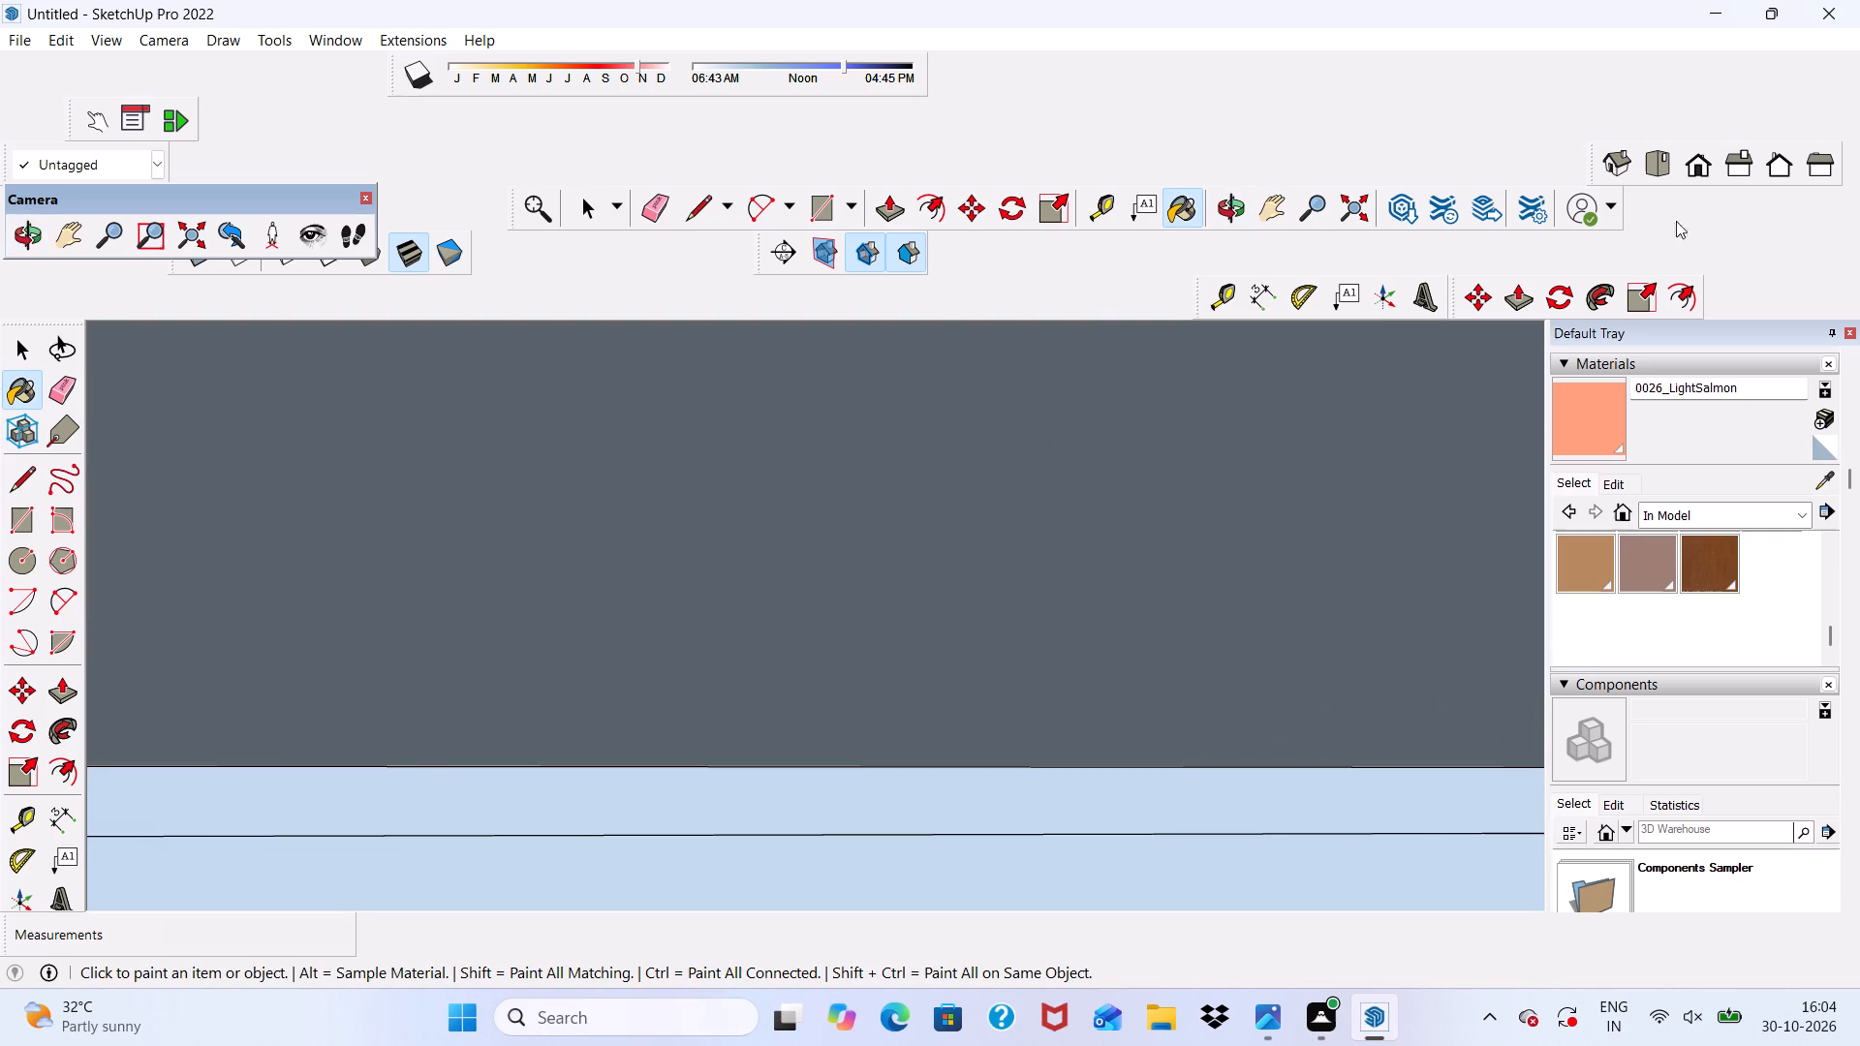
From the front view, paint the front faces of the left bay's top five slats with 0026_LightSalmon.
click(1701, 159)
scroll(1667, 224, down, 5)
scroll(1611, 367, up, 1)
scroll(1580, 373, down, 12)
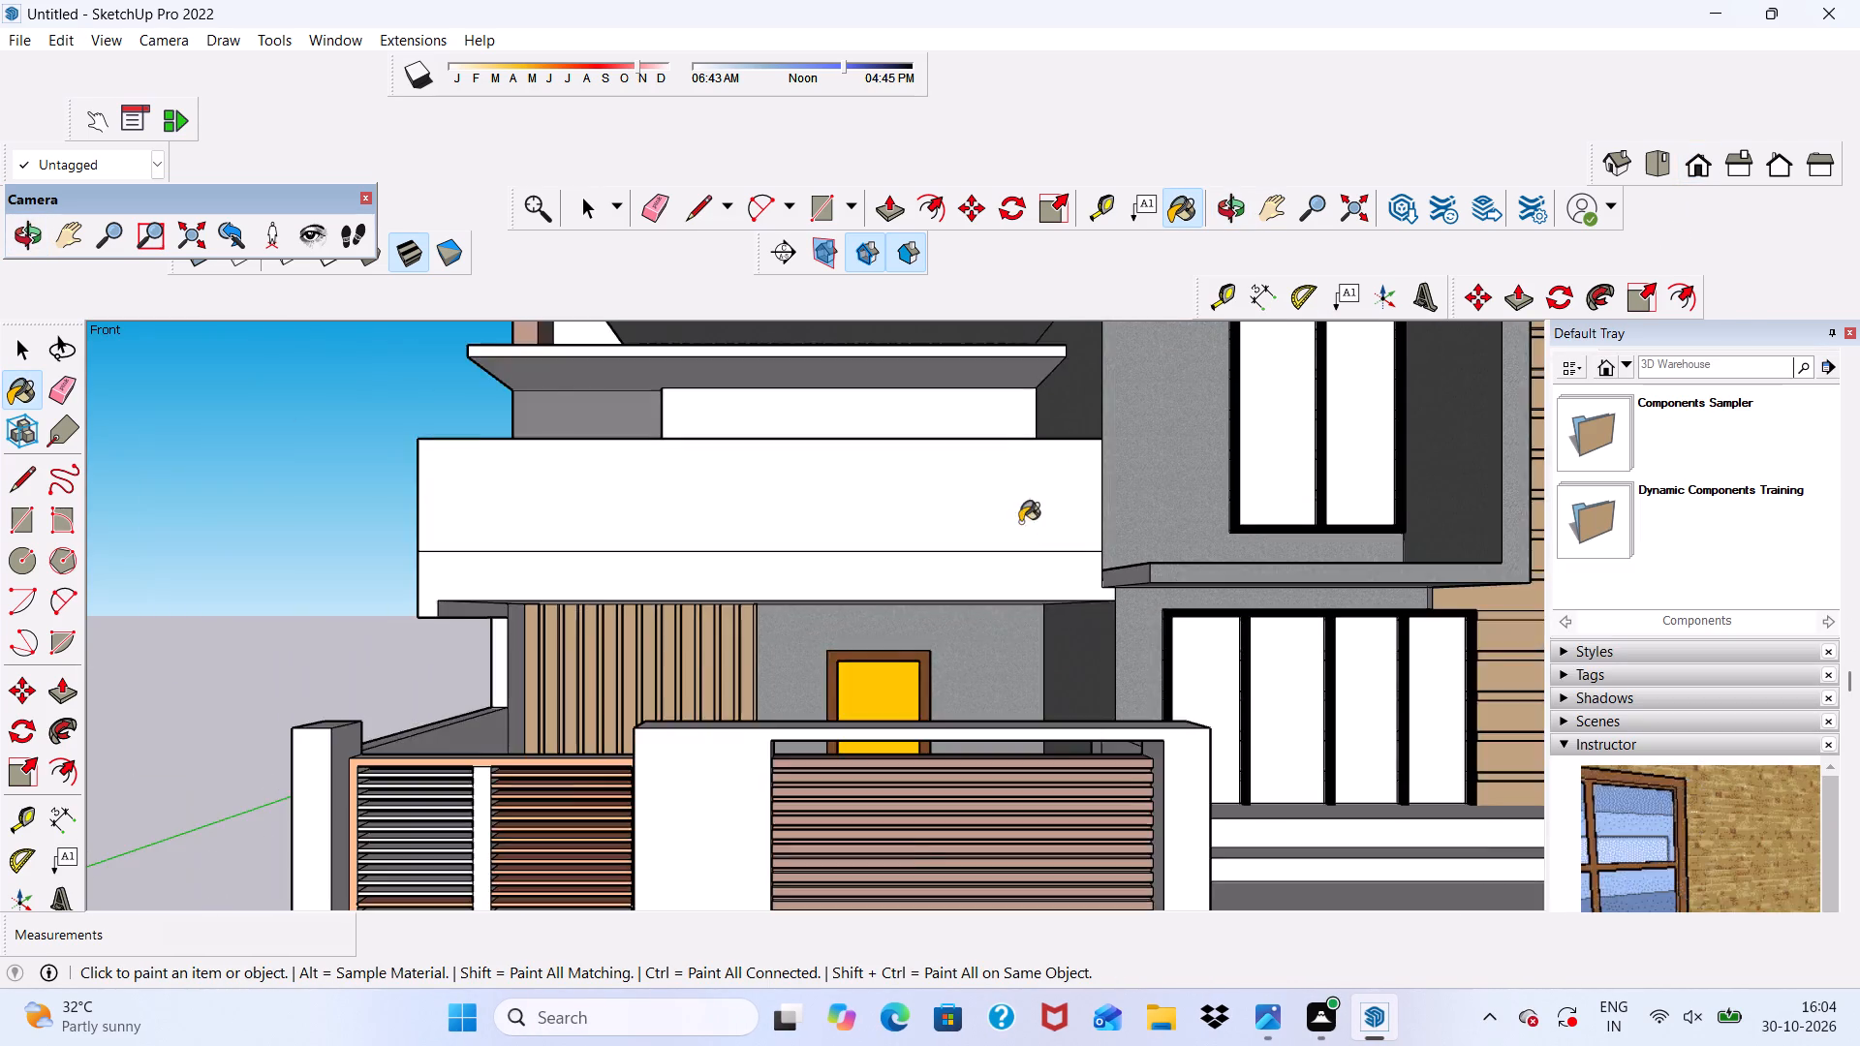
scroll(974, 449, down, 5)
scroll(835, 677, up, 5)
scroll(602, 630, up, 18)
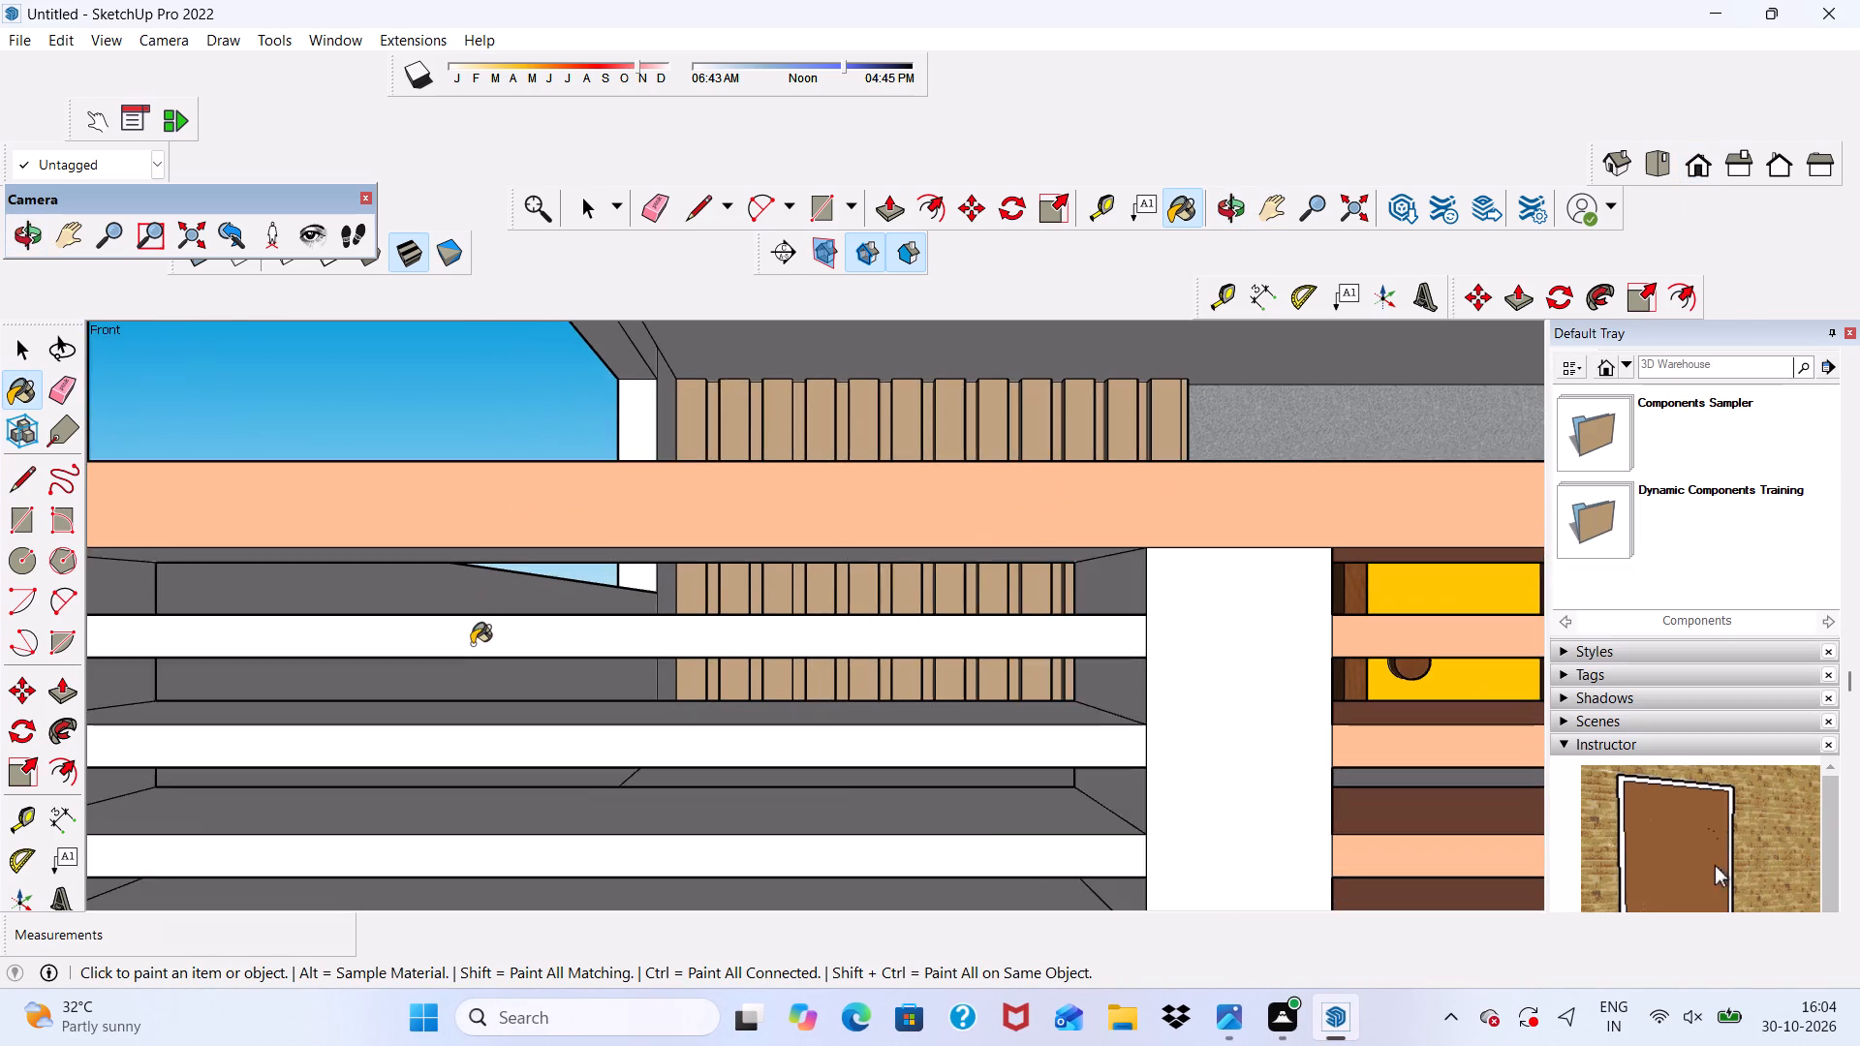
scroll(473, 623, down, 1)
click(477, 622)
click(496, 727)
scroll(513, 578, down, 6)
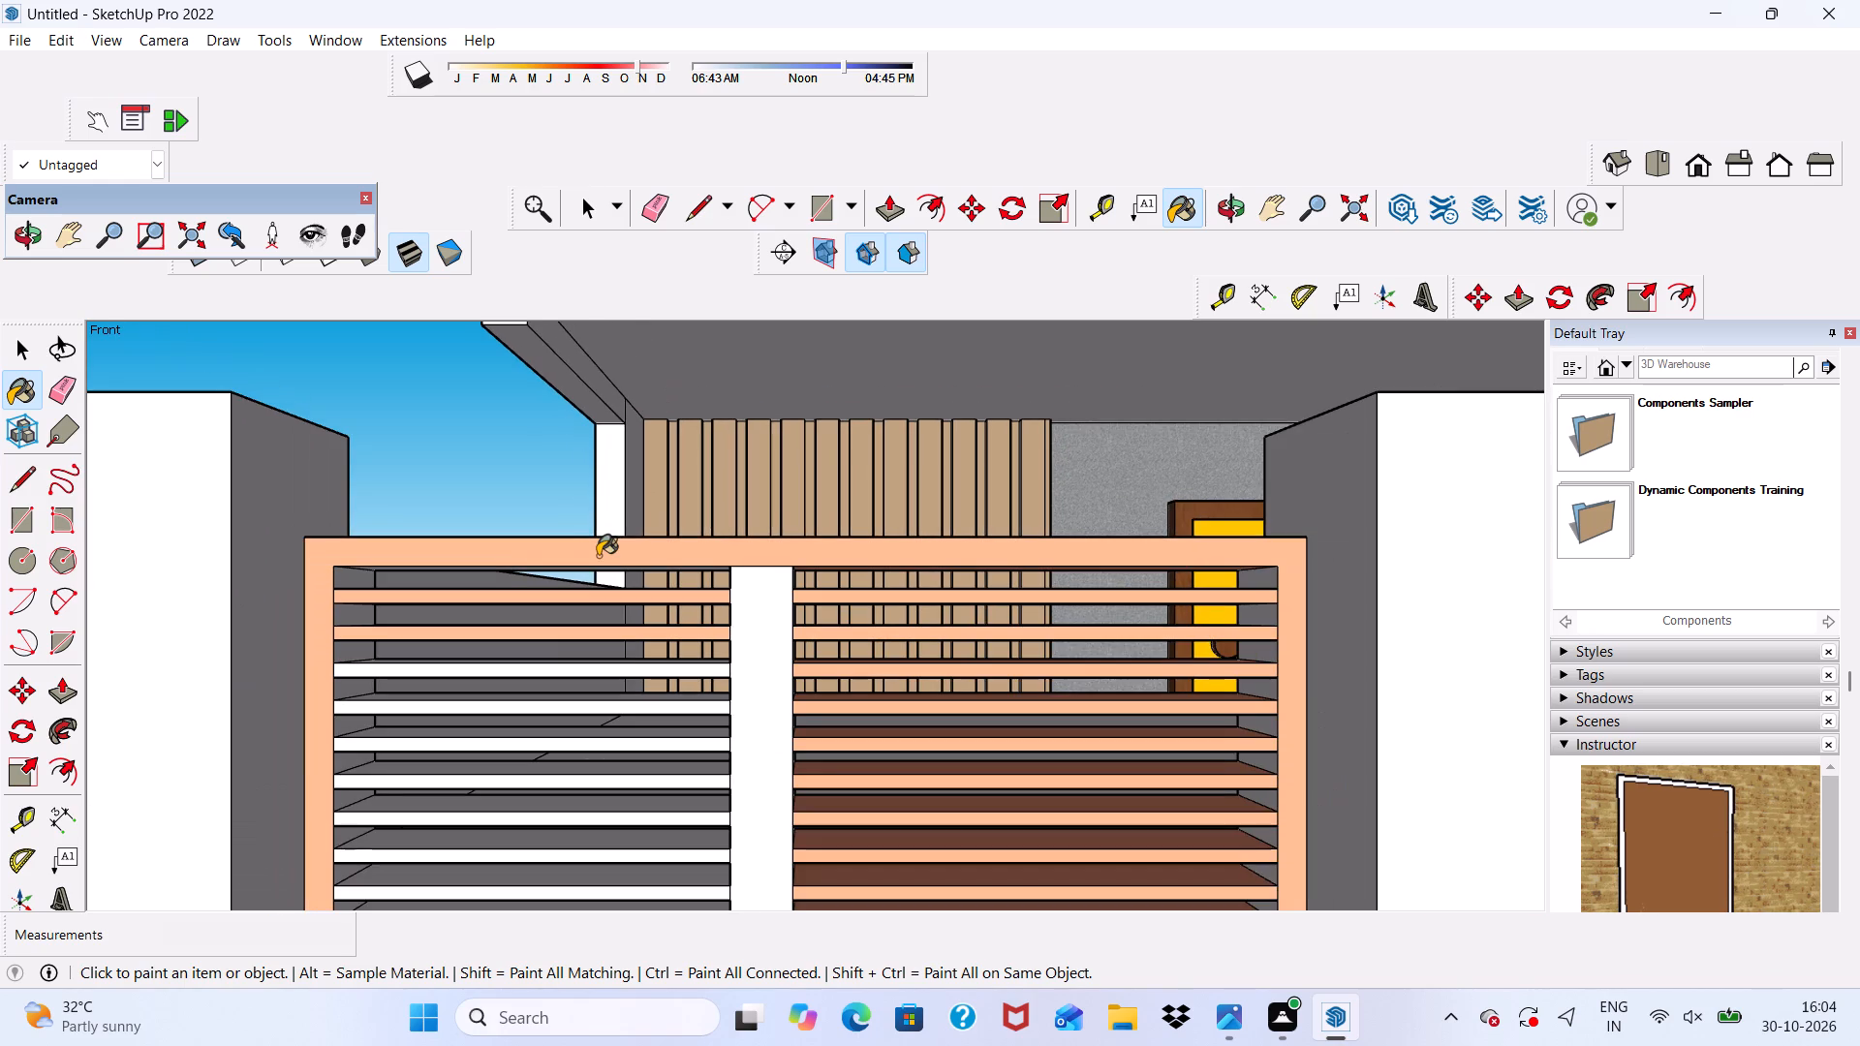
scroll(540, 679, up, 5)
click(538, 668)
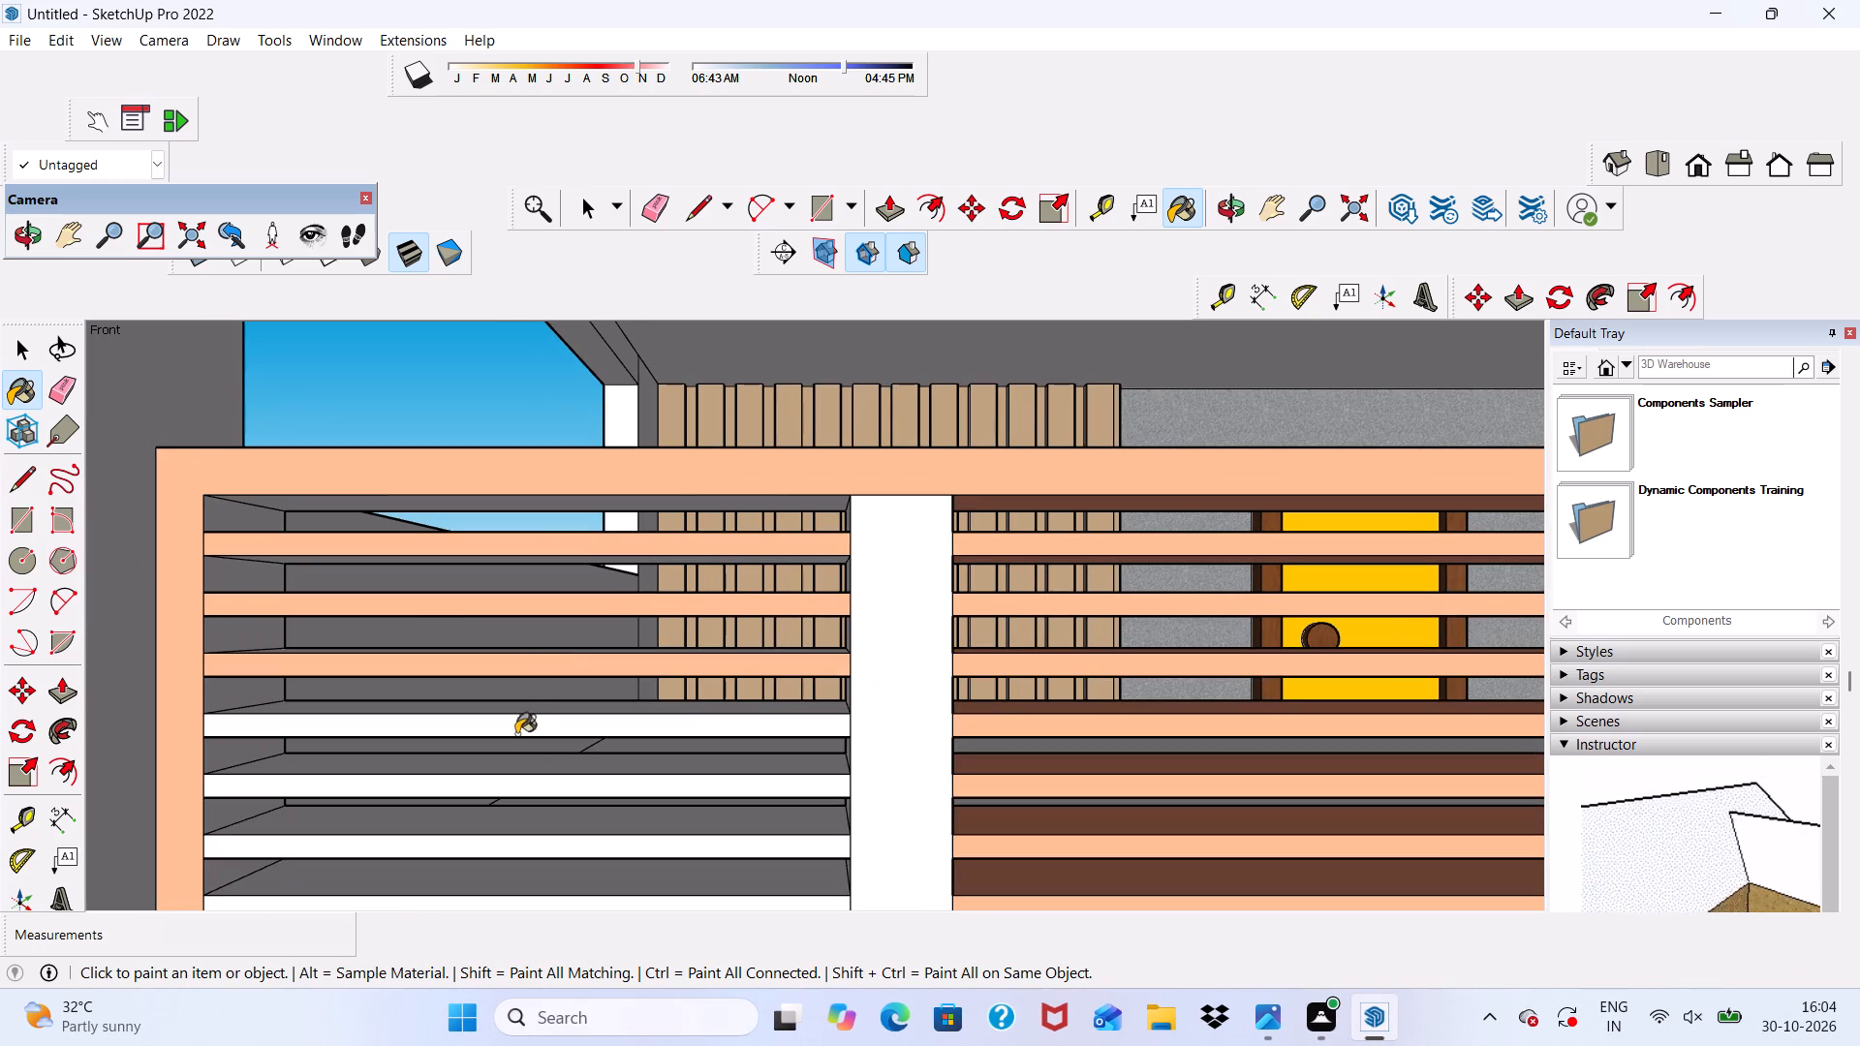
click(515, 726)
click(521, 781)
Paint the front faces of the left bay's remaining white slats with 0026_LightSalmon, down to the lowest slat already coloured.
scroll(540, 637, down, 6)
scroll(559, 789, up, 6)
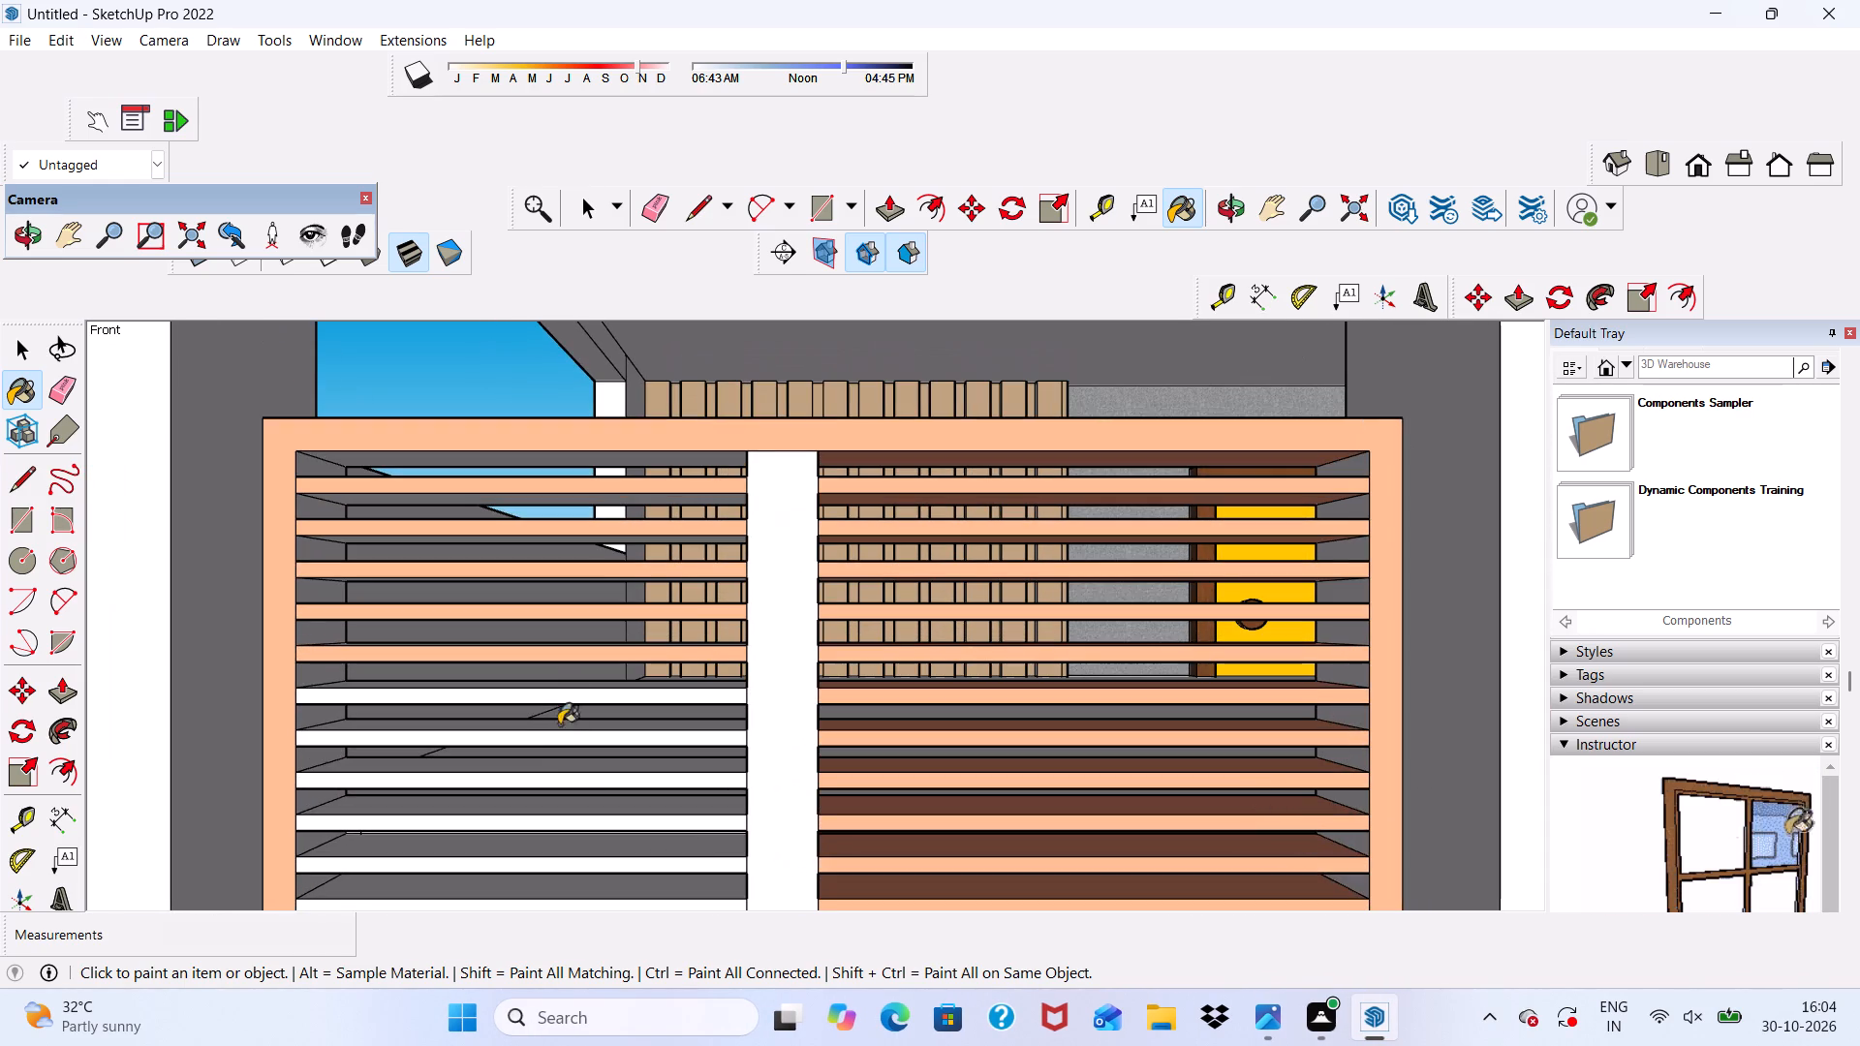
click(559, 701)
scroll(576, 783, up, 4)
click(575, 717)
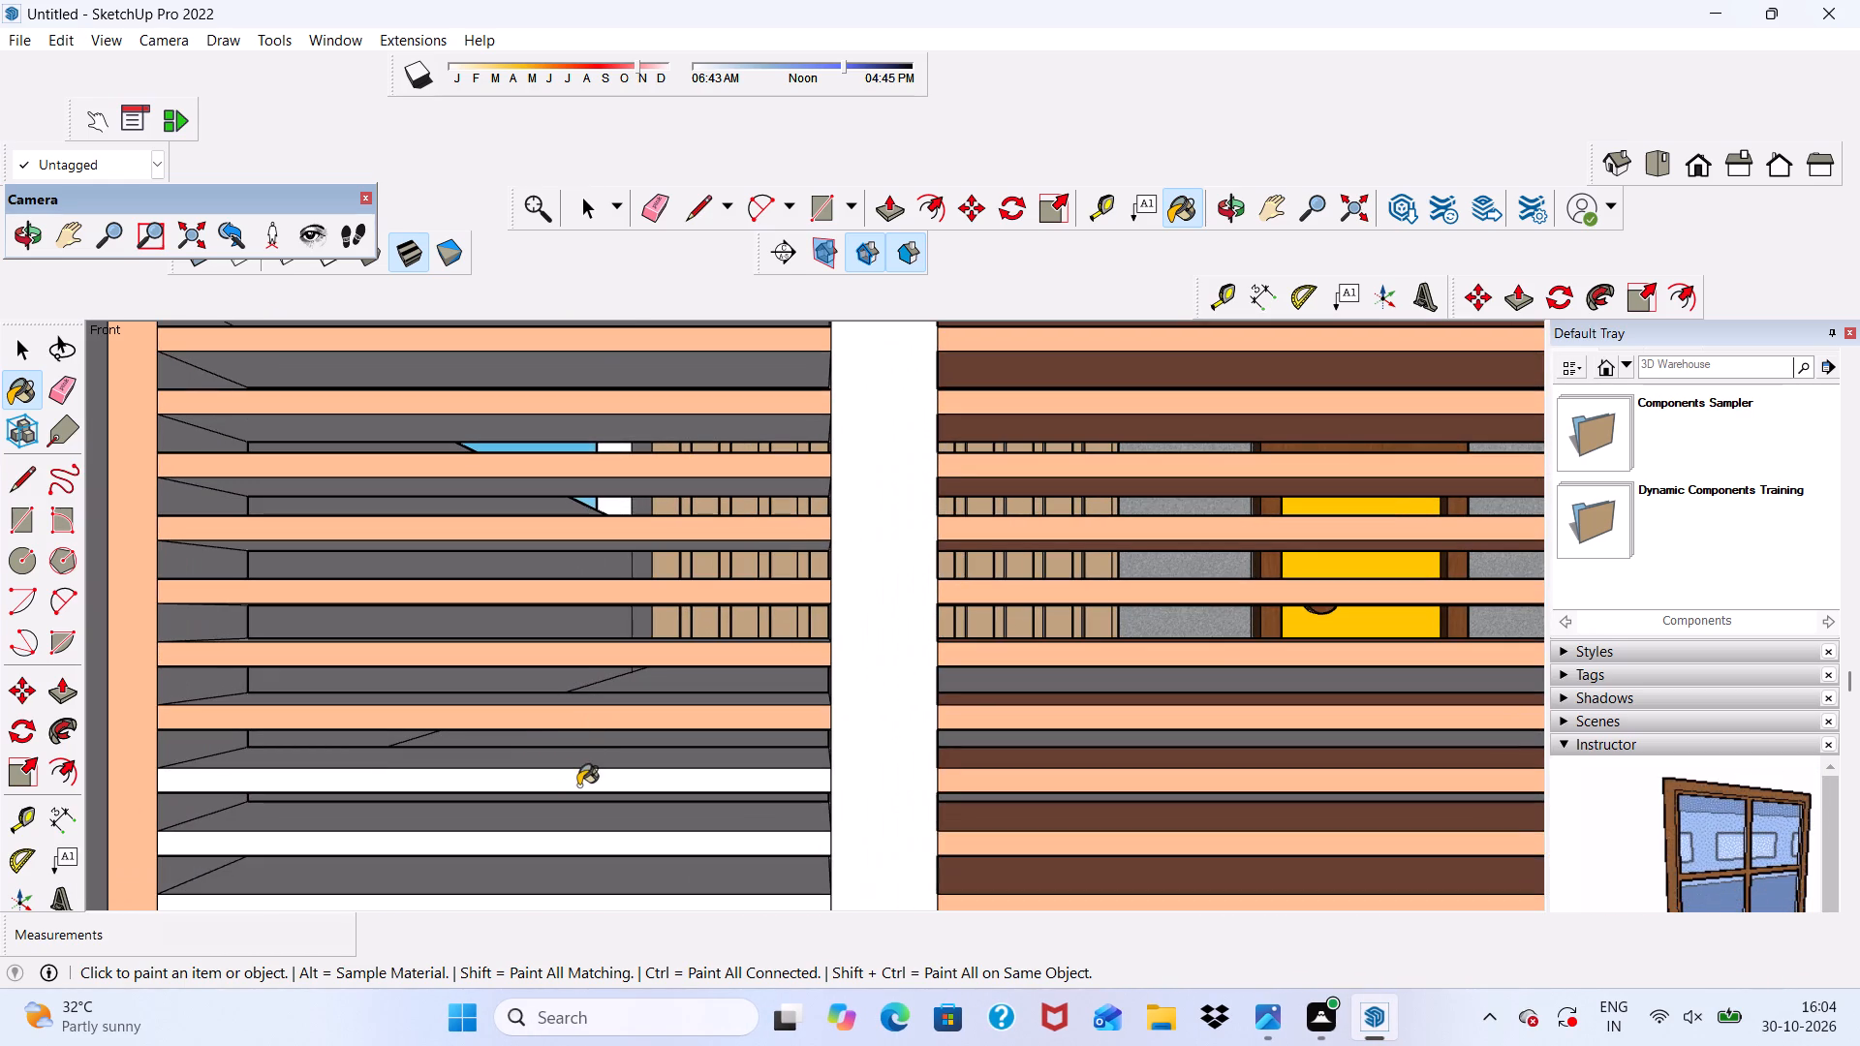
click(578, 785)
scroll(614, 639, down, 6)
scroll(632, 769, up, 5)
click(631, 749)
click(626, 820)
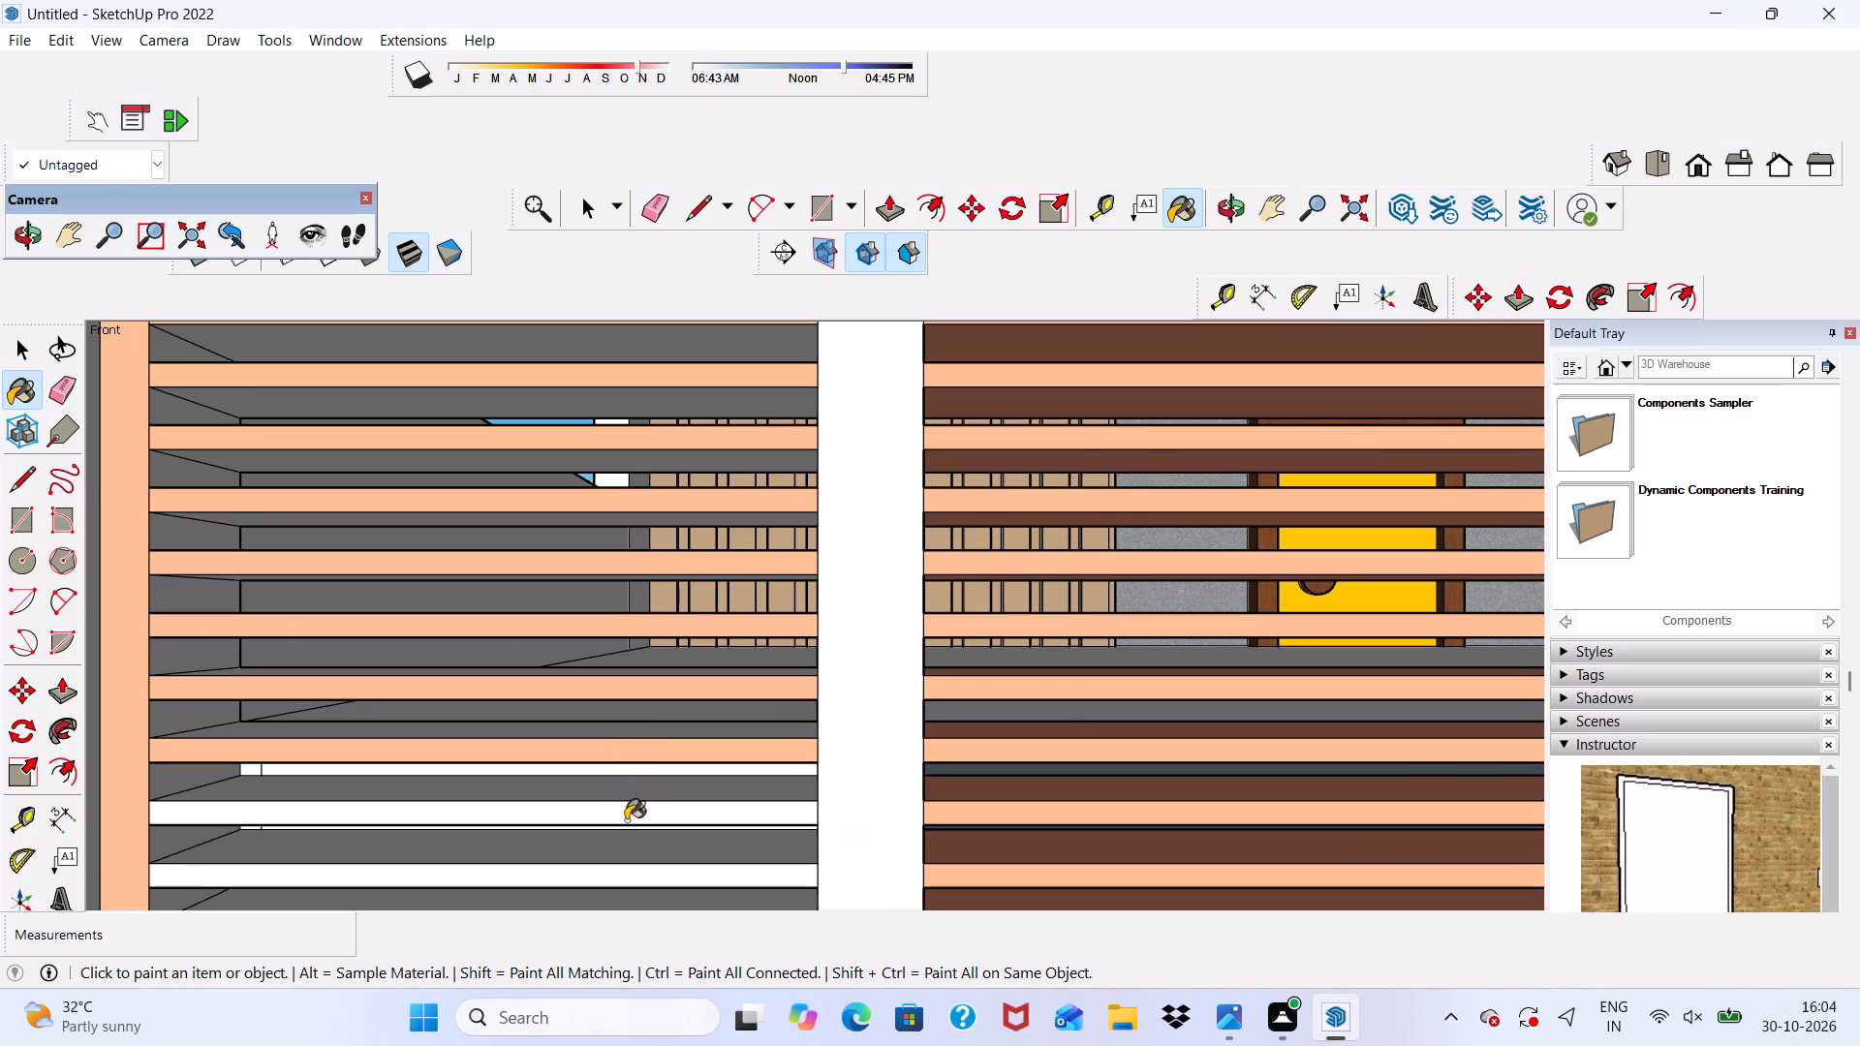
scroll(658, 599, down, 6)
scroll(667, 711, up, 10)
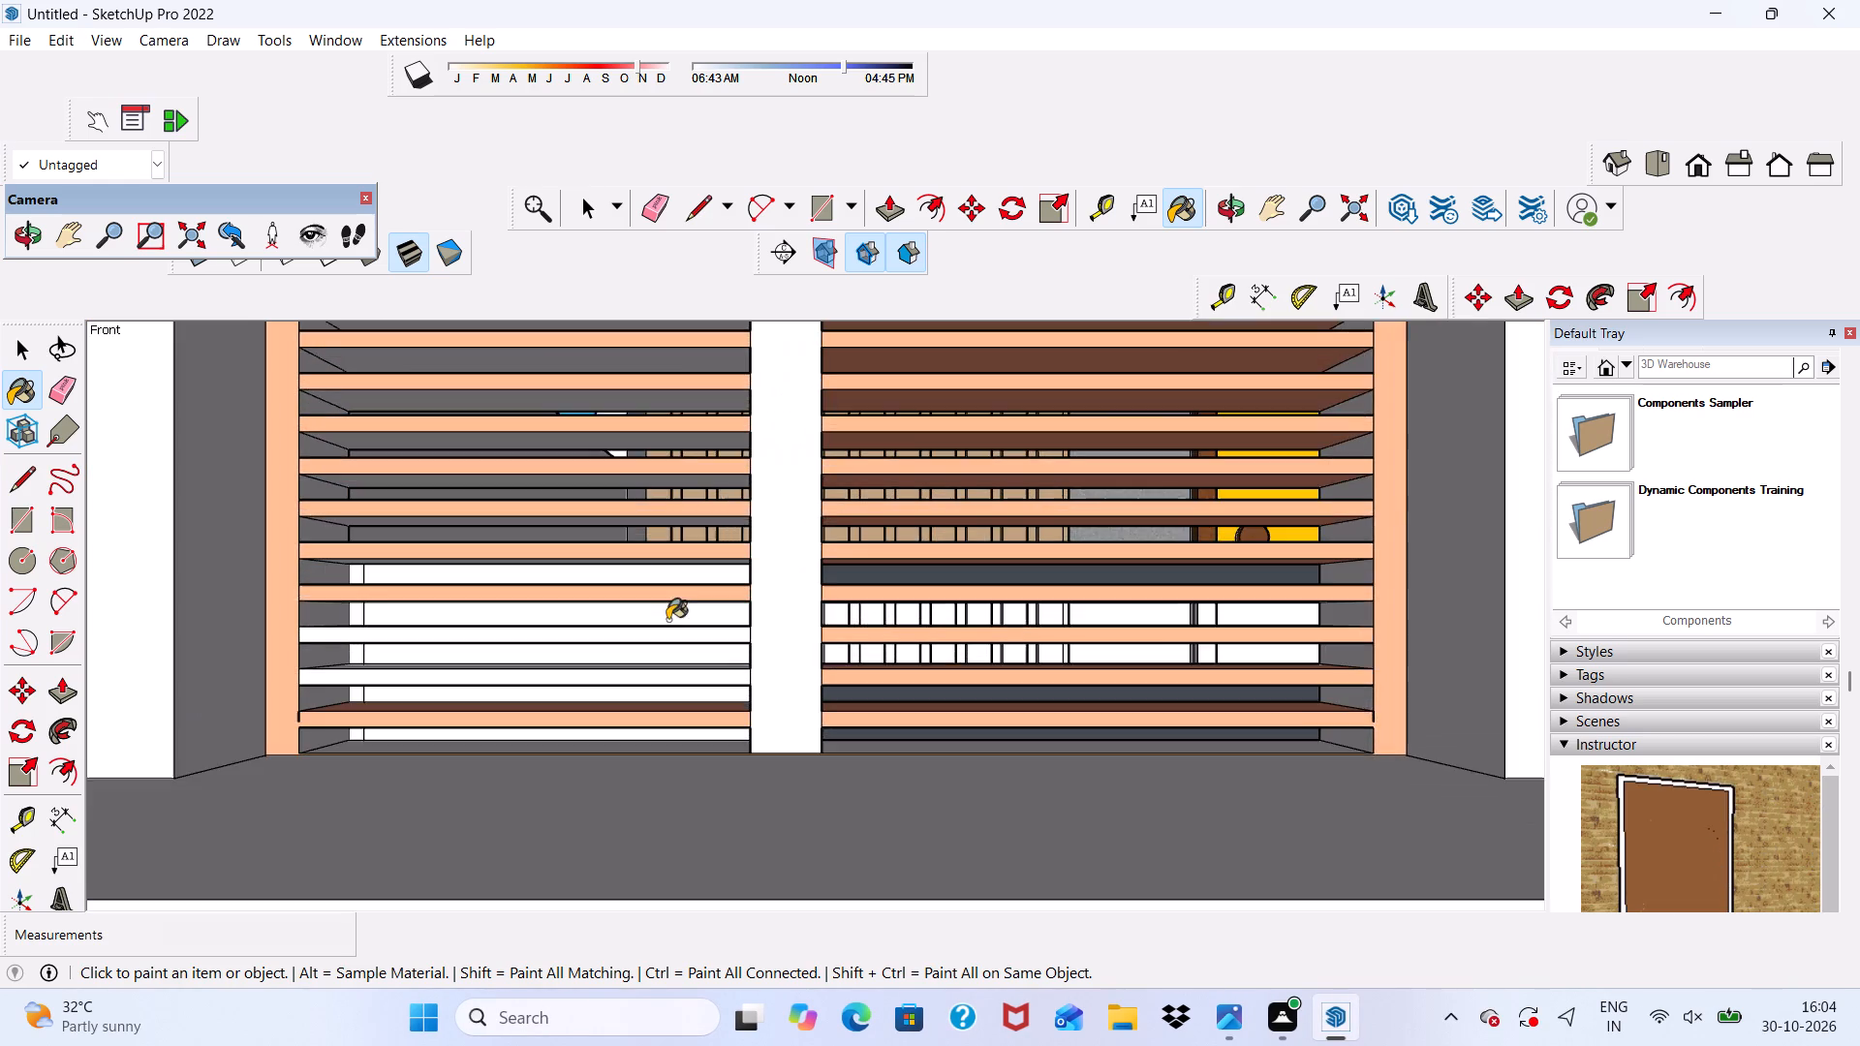
scroll(645, 626, up, 4)
click(613, 645)
click(529, 698)
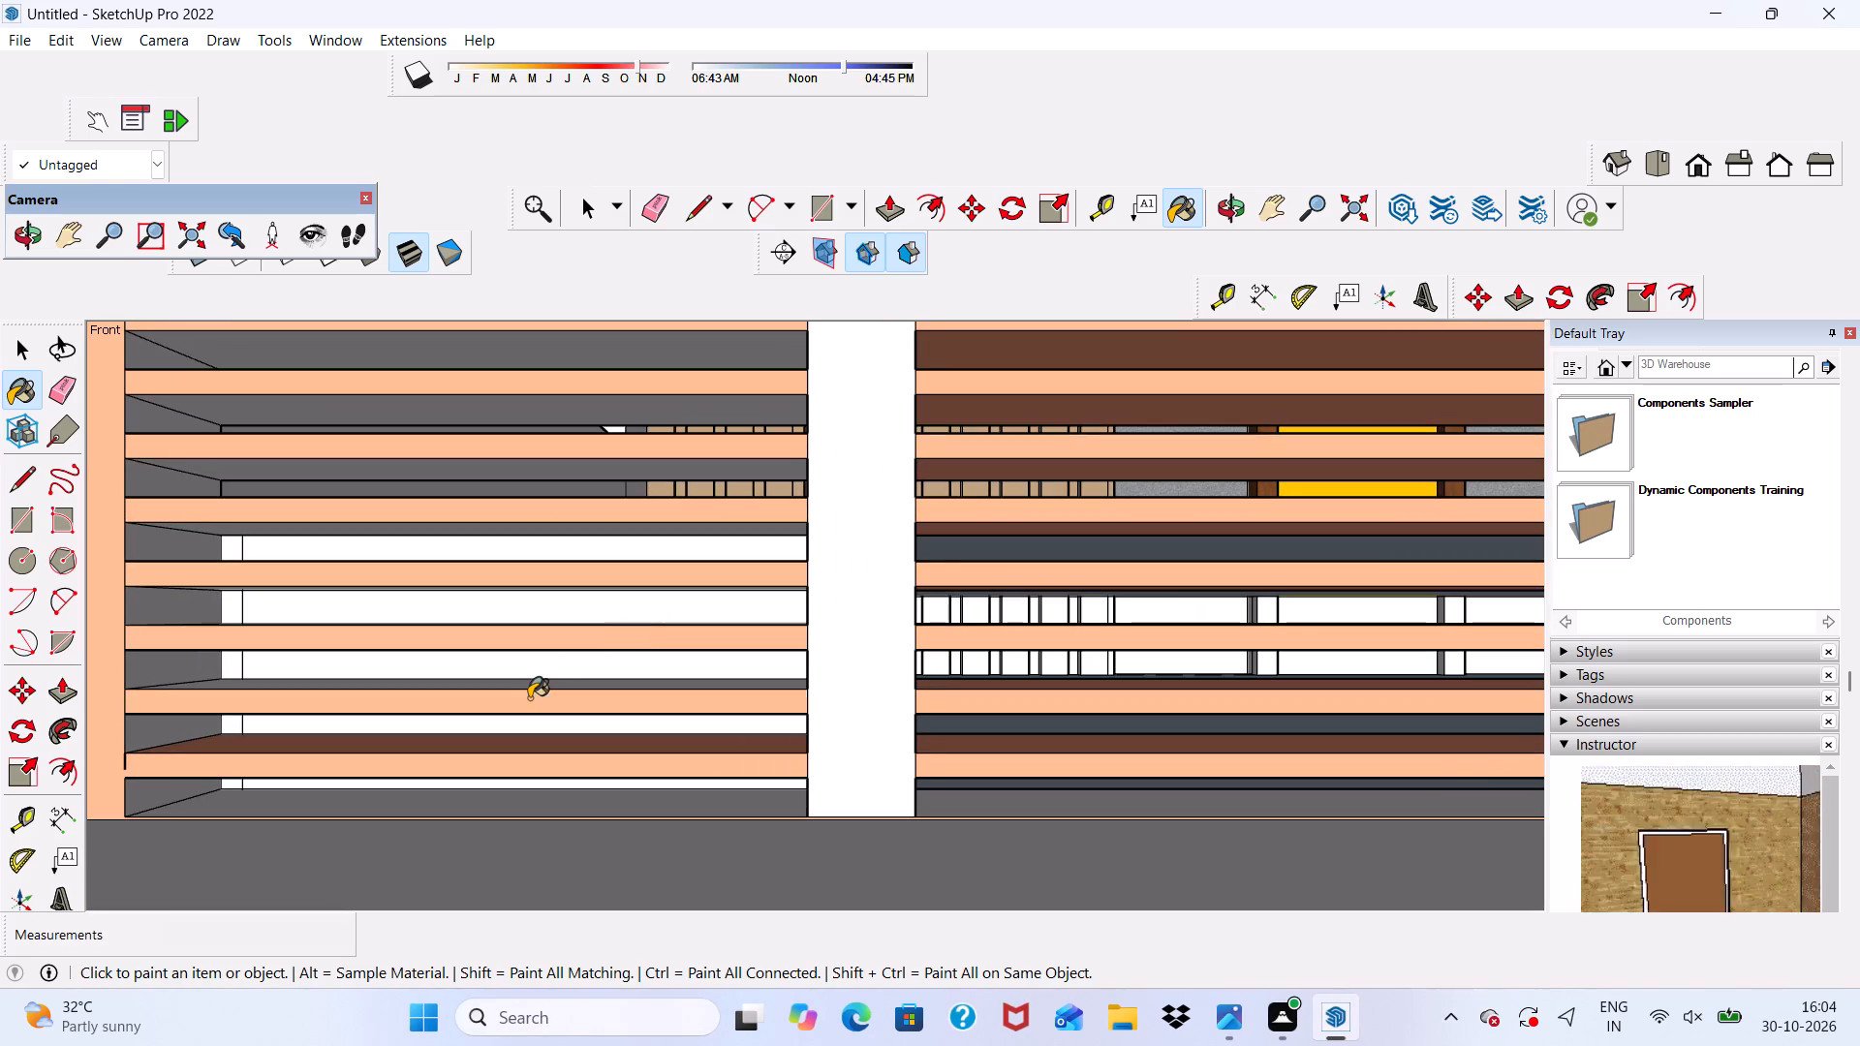
Paint the upward-facing ledges of the left bay's lower slats with 0026_LightSalmon, working upward from the lowest ledge already coloured.
scroll(528, 715, down, 5)
scroll(721, 575, down, 1)
middle_drag(722, 575, 670, 745)
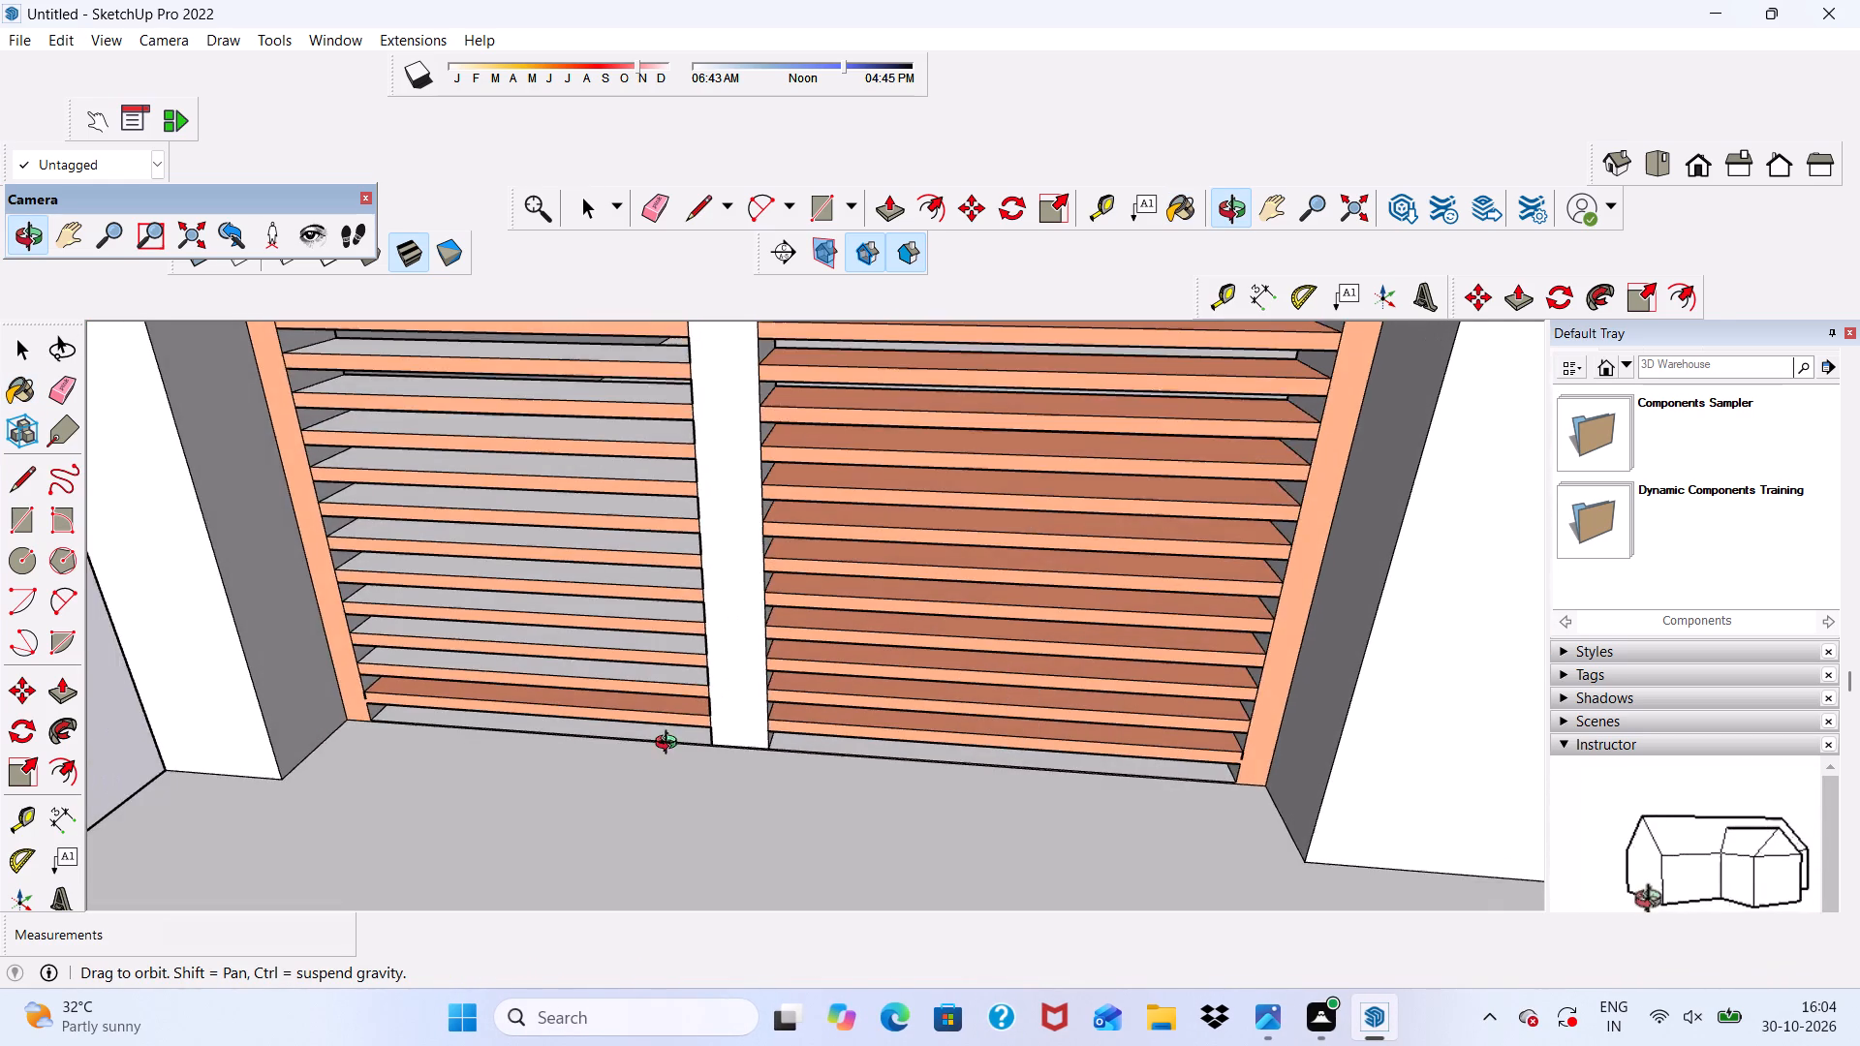
middle_drag(670, 745, 665, 745)
scroll(636, 690, up, 5)
click(630, 661)
click(632, 617)
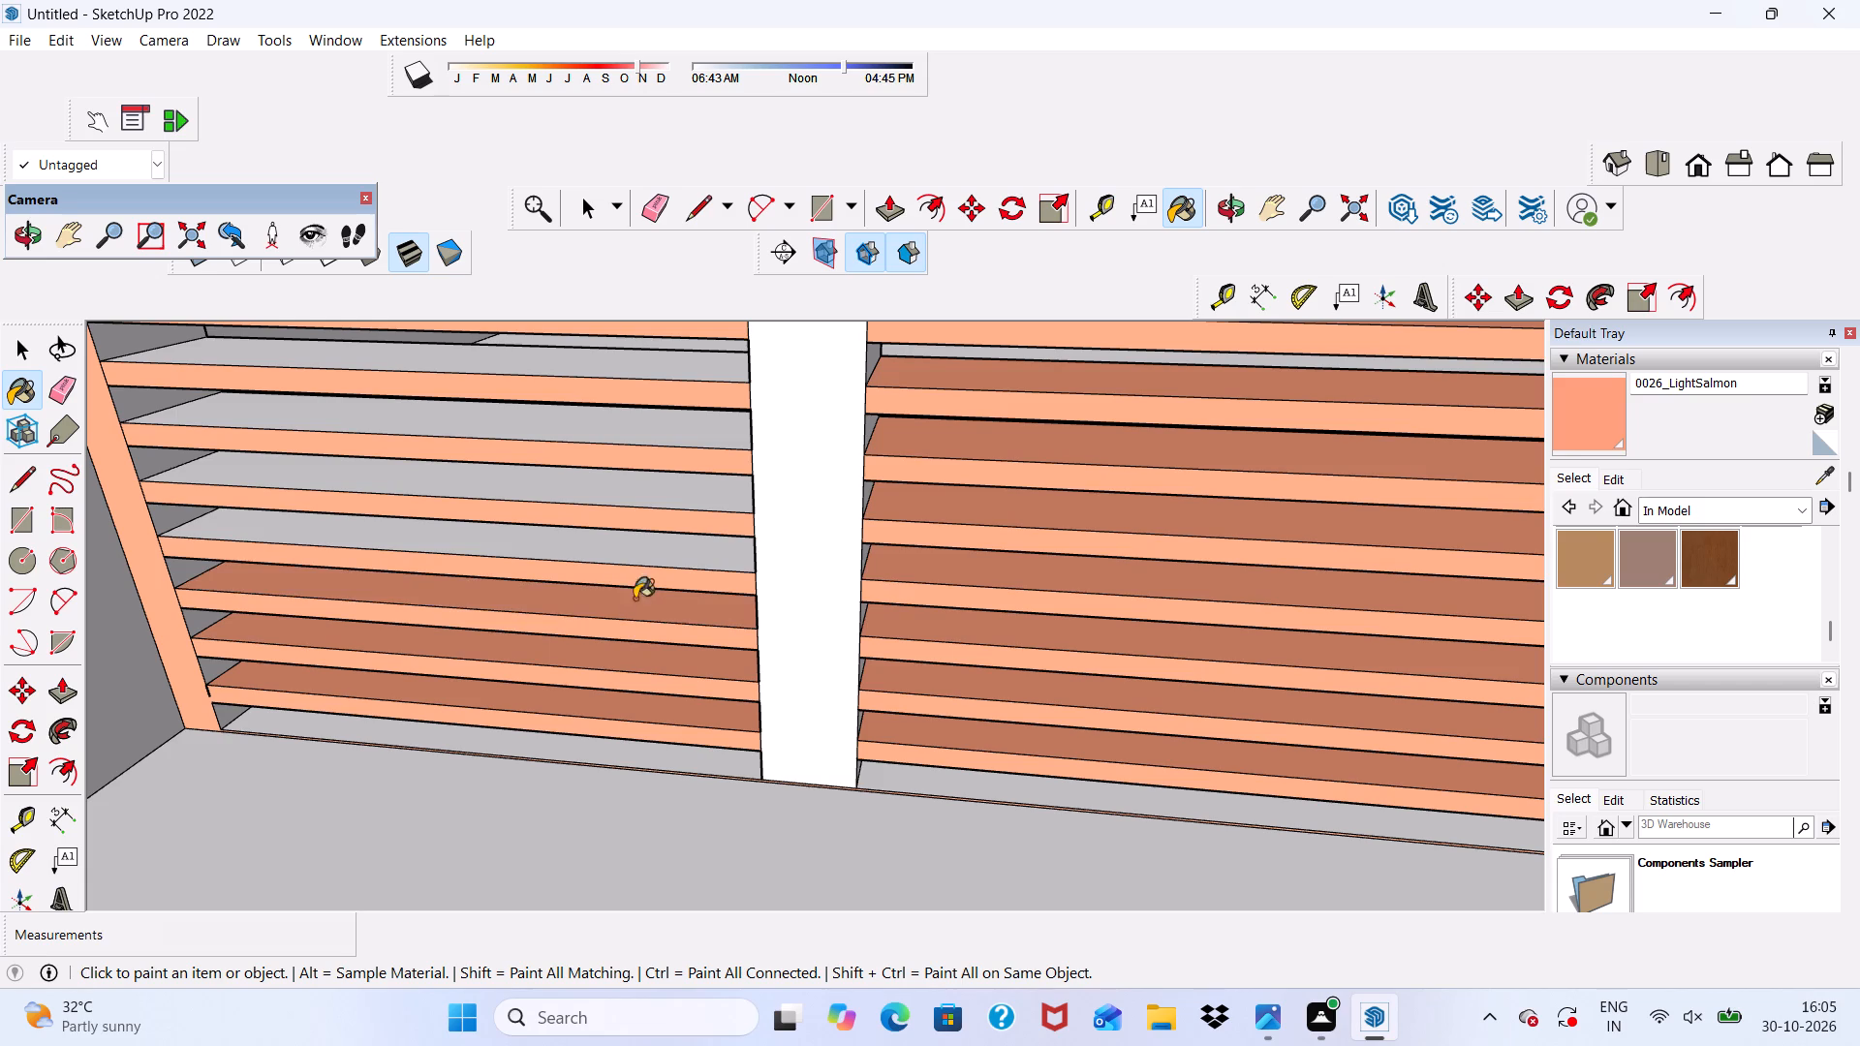
click(644, 546)
click(644, 493)
click(644, 452)
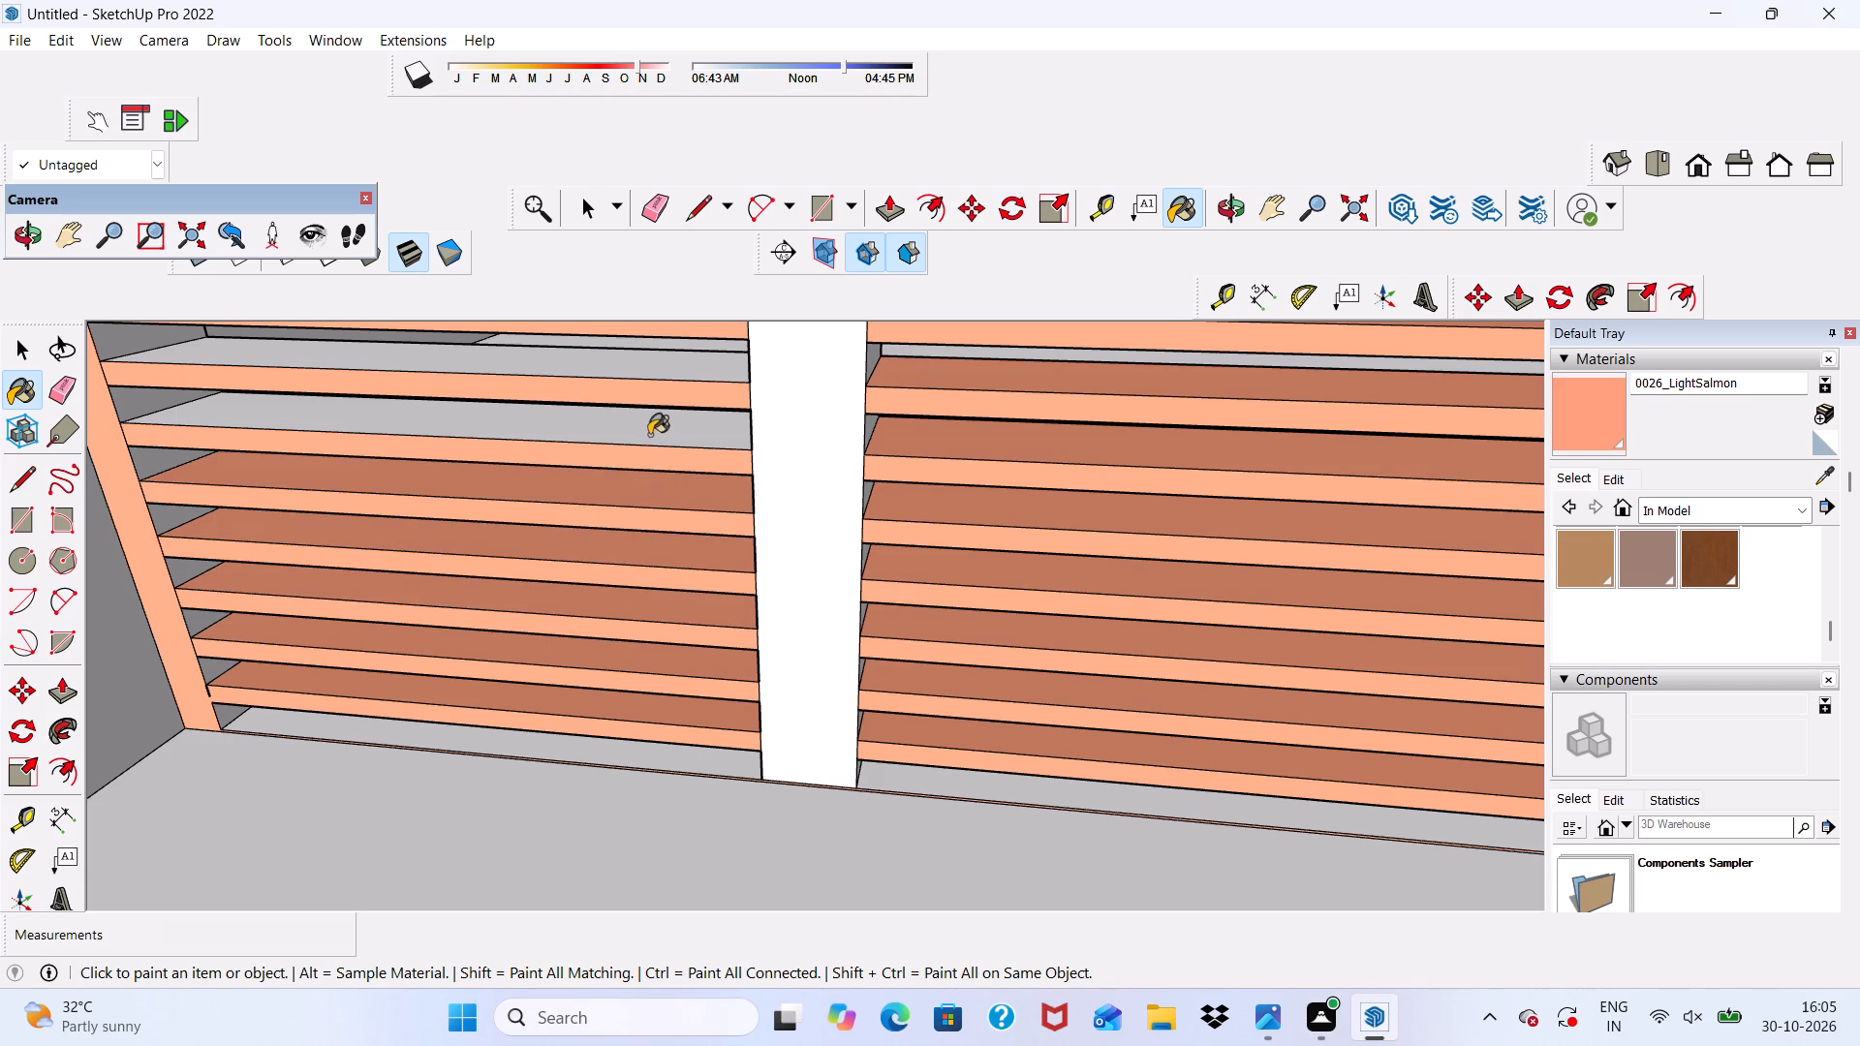
click(649, 435)
scroll(649, 435, down, 5)
scroll(642, 400, up, 4)
click(642, 398)
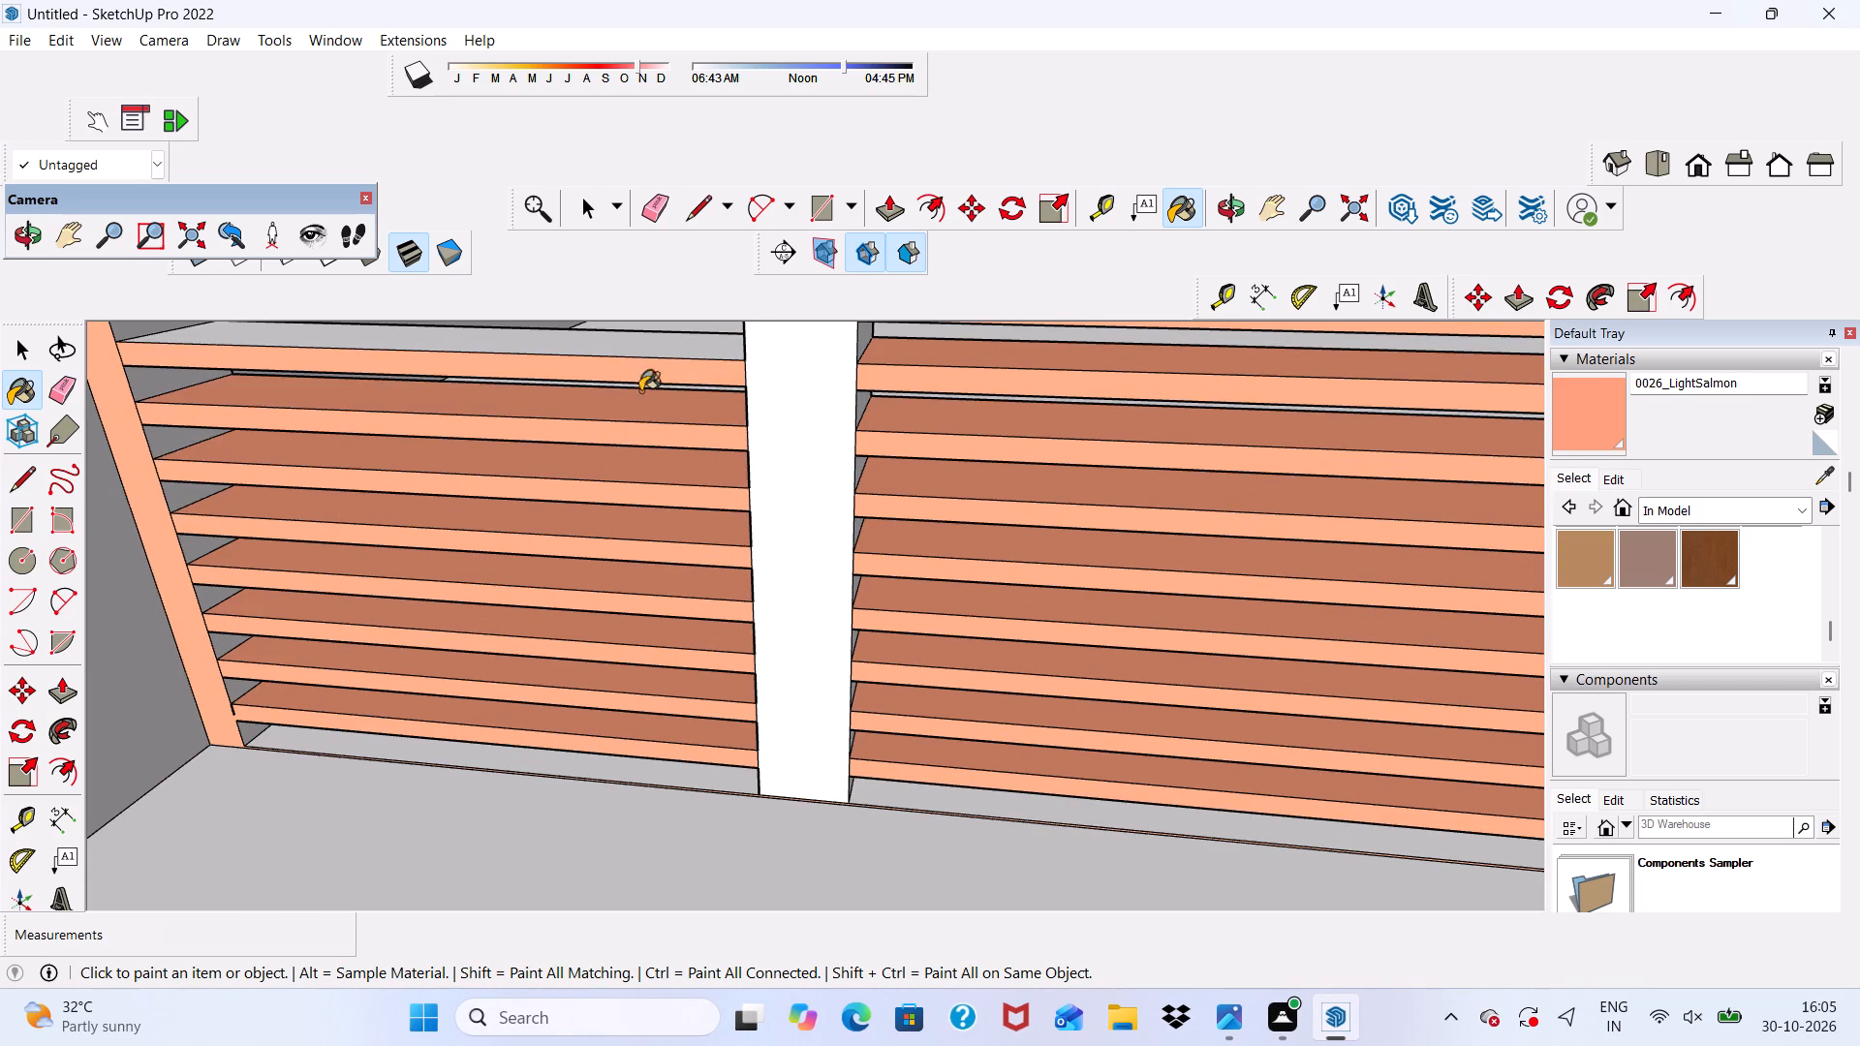
click(637, 354)
Paint the remaining upward-facing ledges of the left bay's upper slats with 0026_LightSalmon, down to the ledges already coloured.
scroll(637, 397, down, 11)
scroll(641, 352, up, 3)
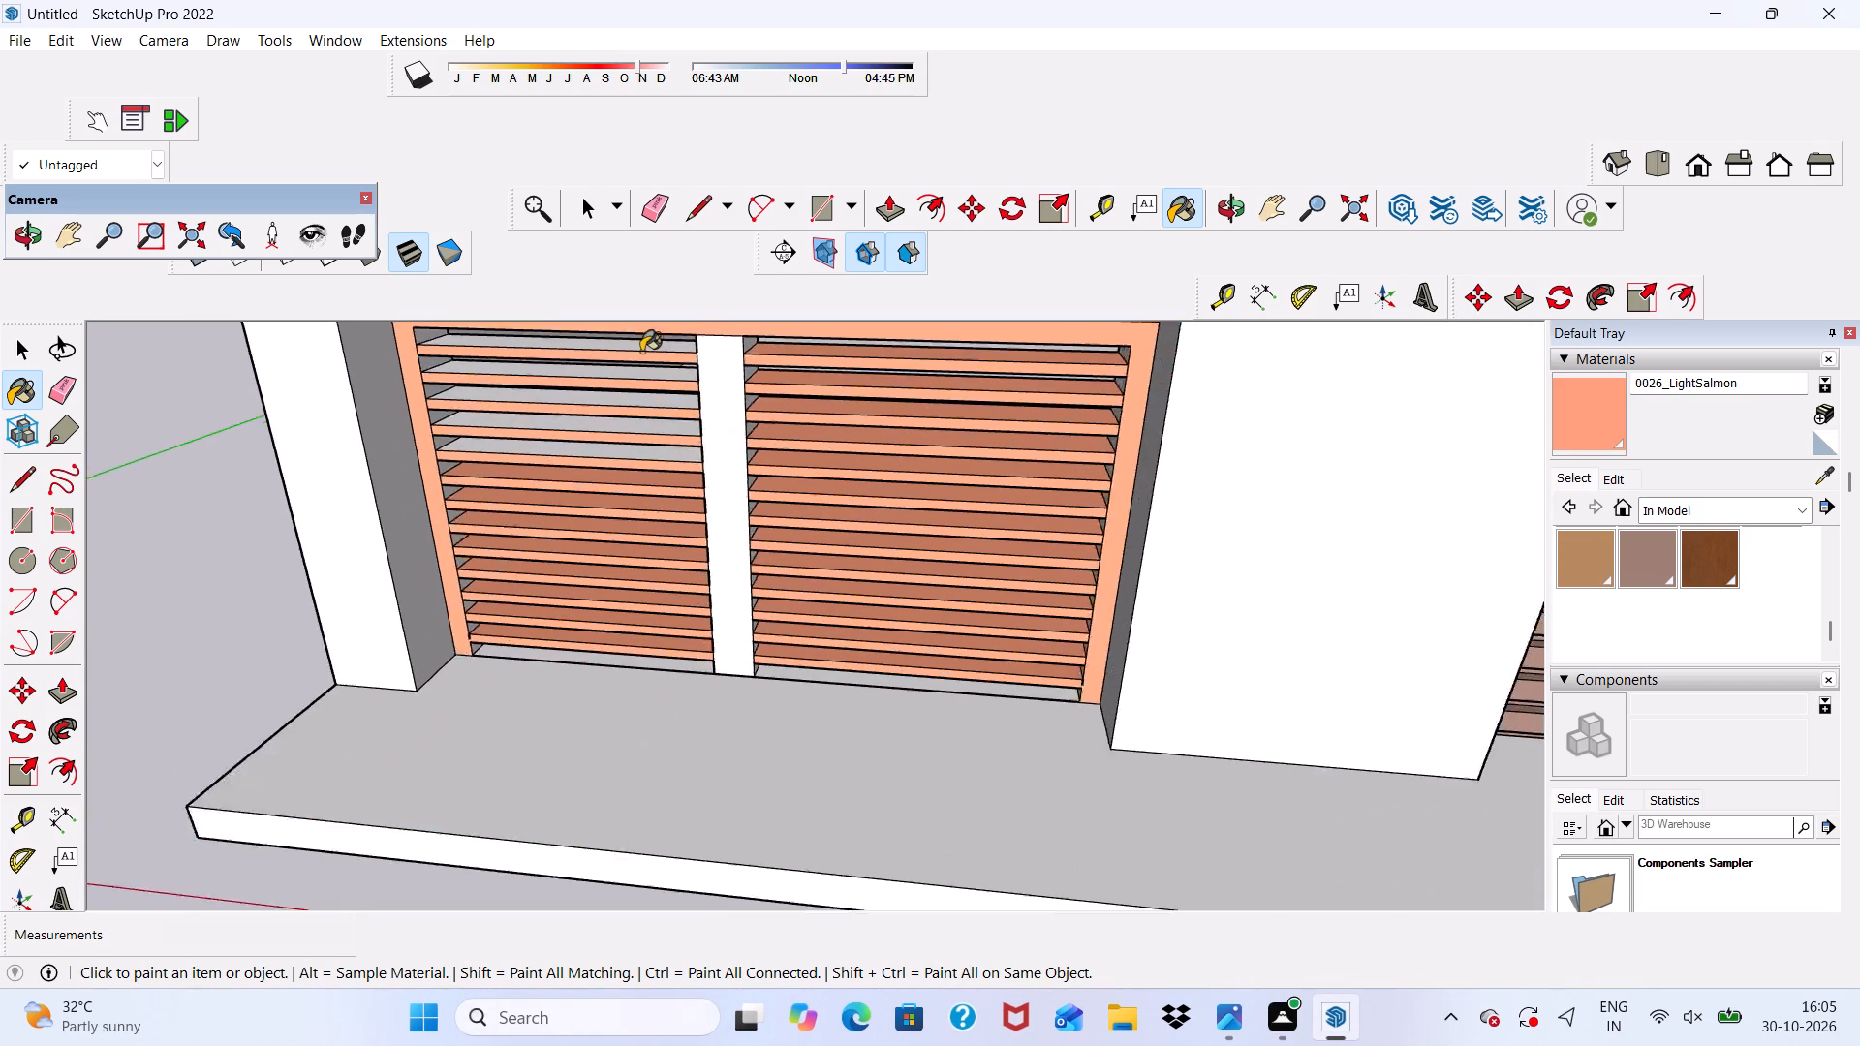
scroll(641, 352, up, 3)
click(641, 347)
scroll(644, 373, up, 3)
click(638, 403)
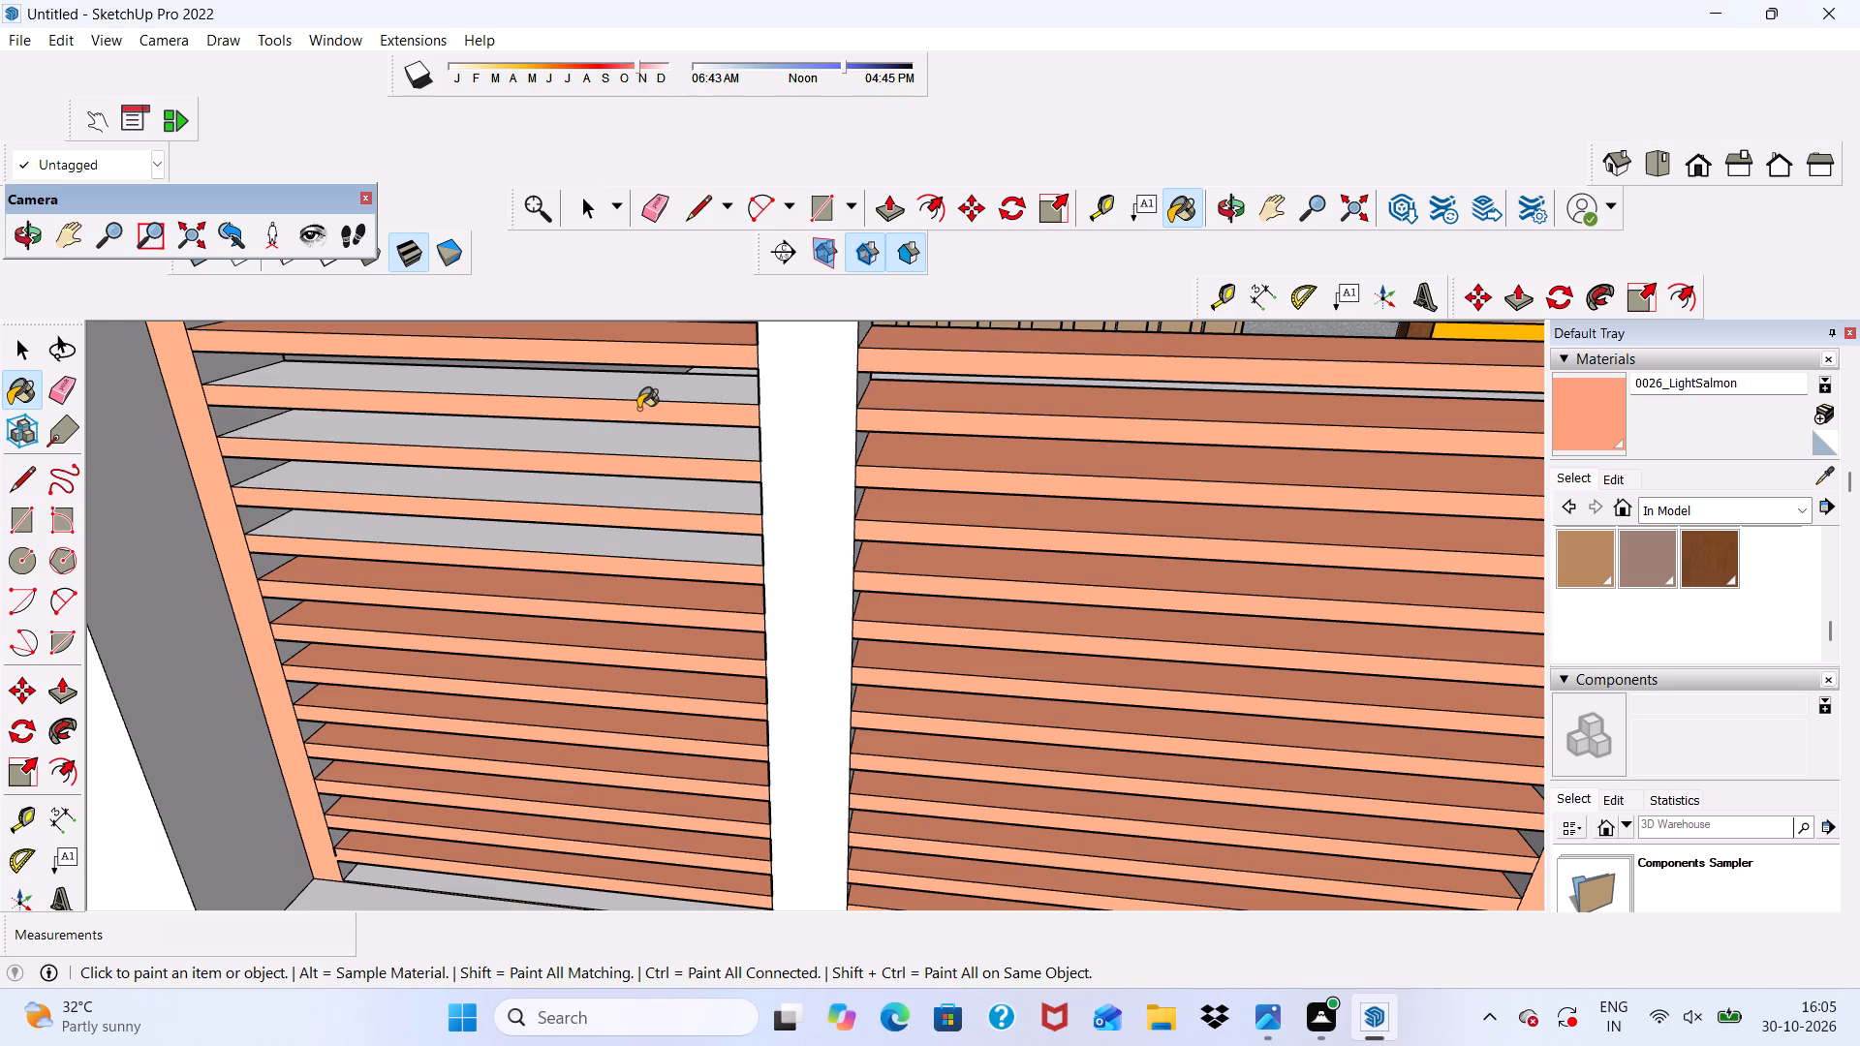
click(638, 400)
click(643, 403)
click(649, 398)
scroll(645, 466, up, 1)
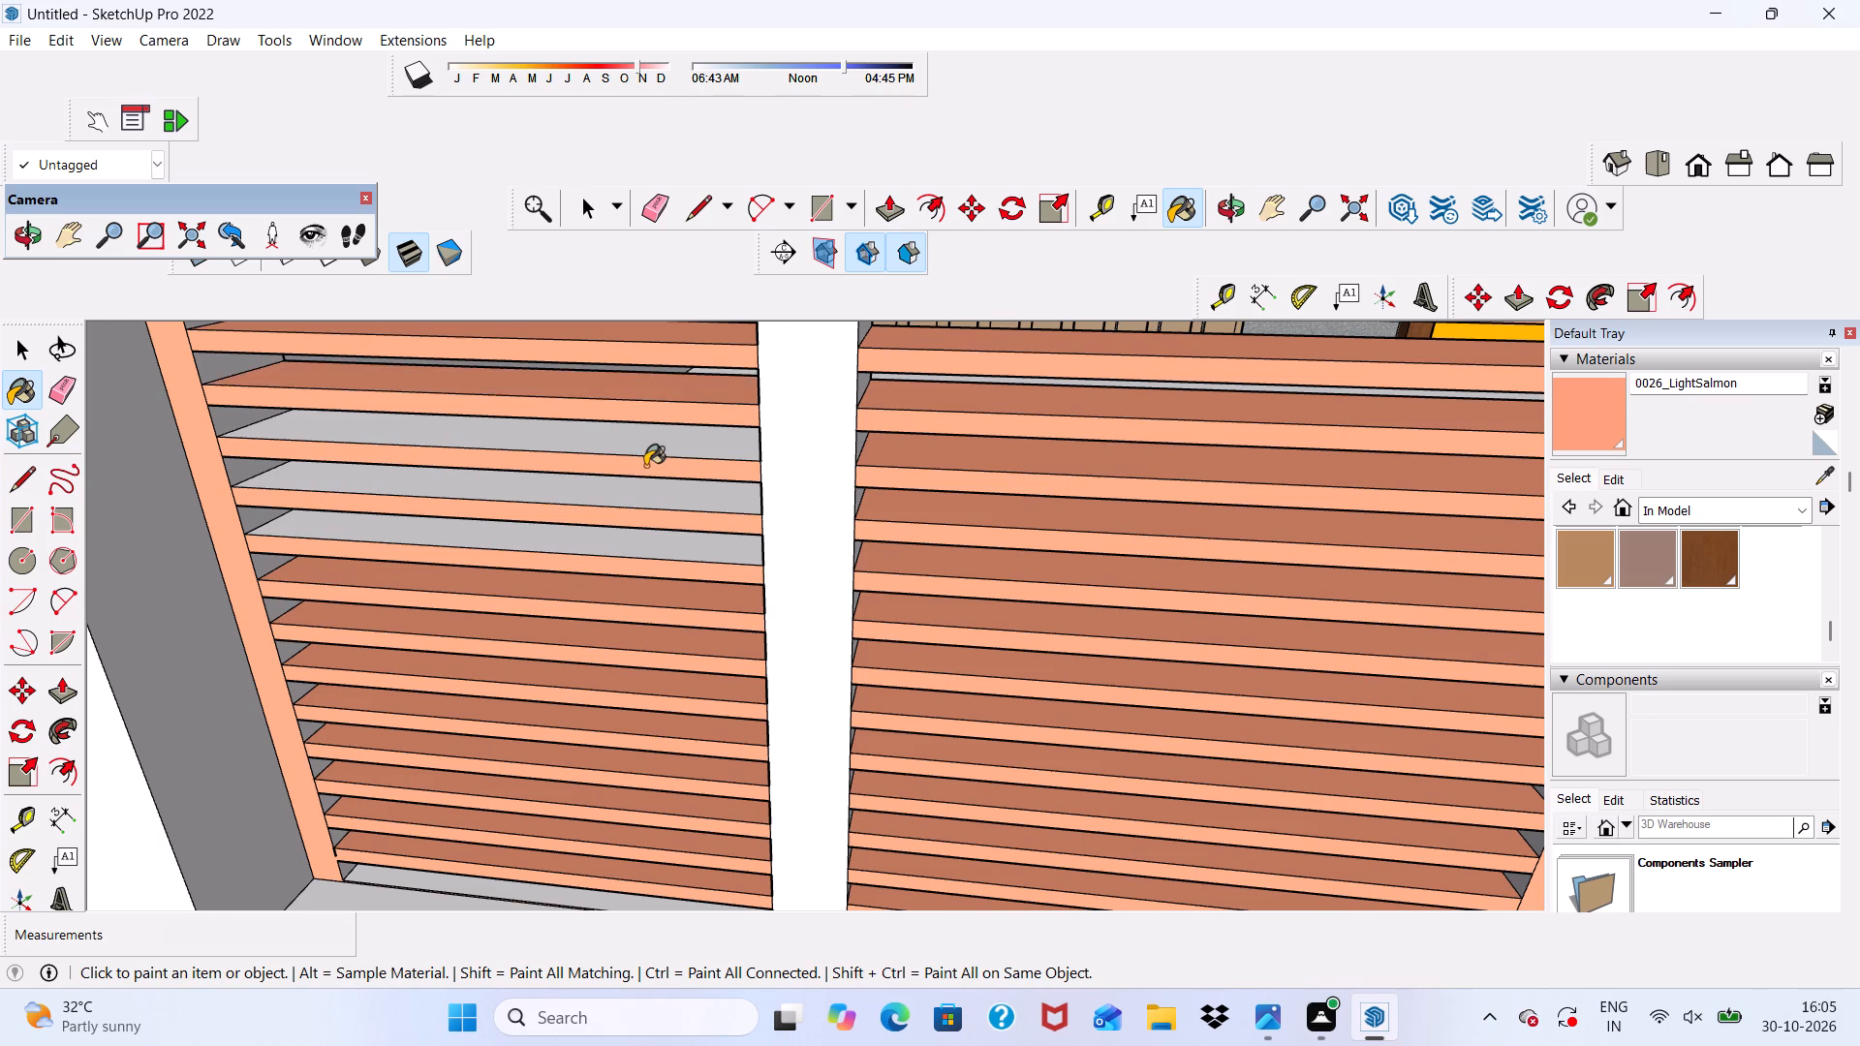
scroll(645, 466, up, 2)
click(645, 467)
click(645, 448)
click(648, 507)
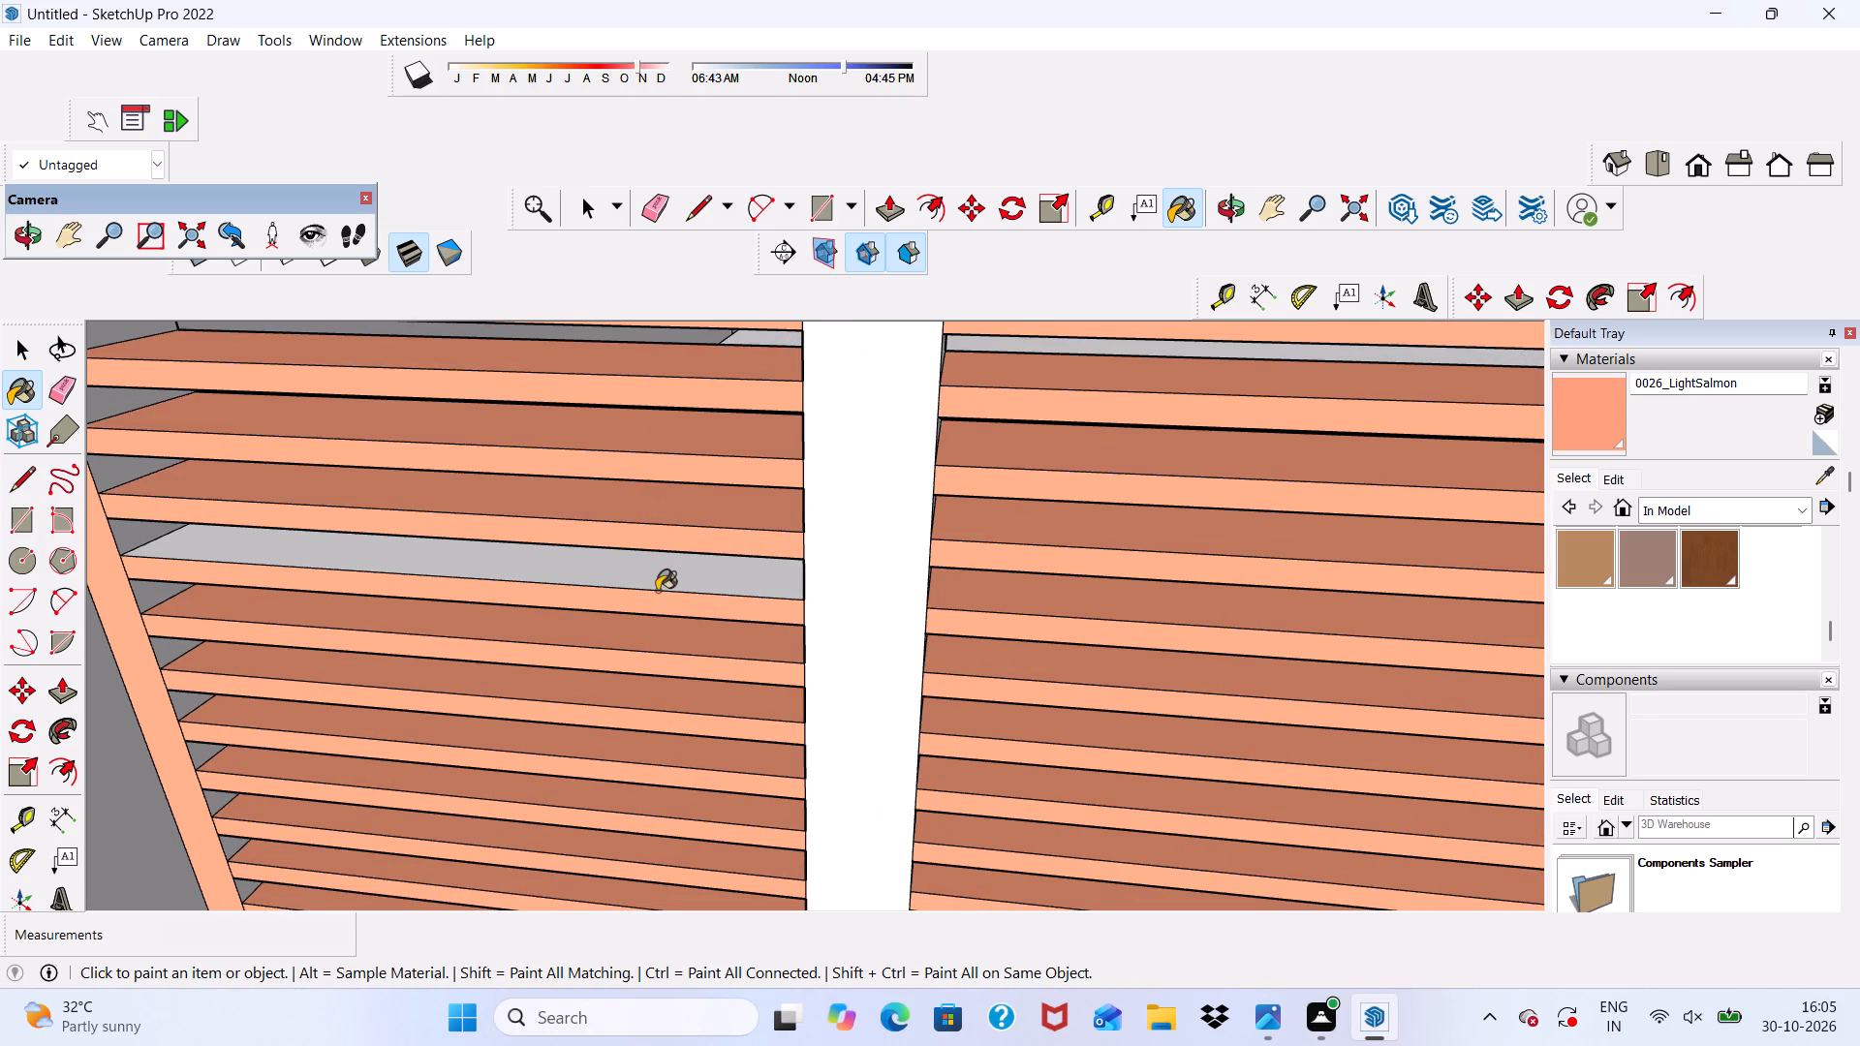
click(657, 591)
click(657, 580)
From a low view, paint the undersides of the left bay's top rail and the five slats below it with 0026_LightSalmon.
scroll(657, 580, down, 6)
middle_drag(702, 628, 787, 352)
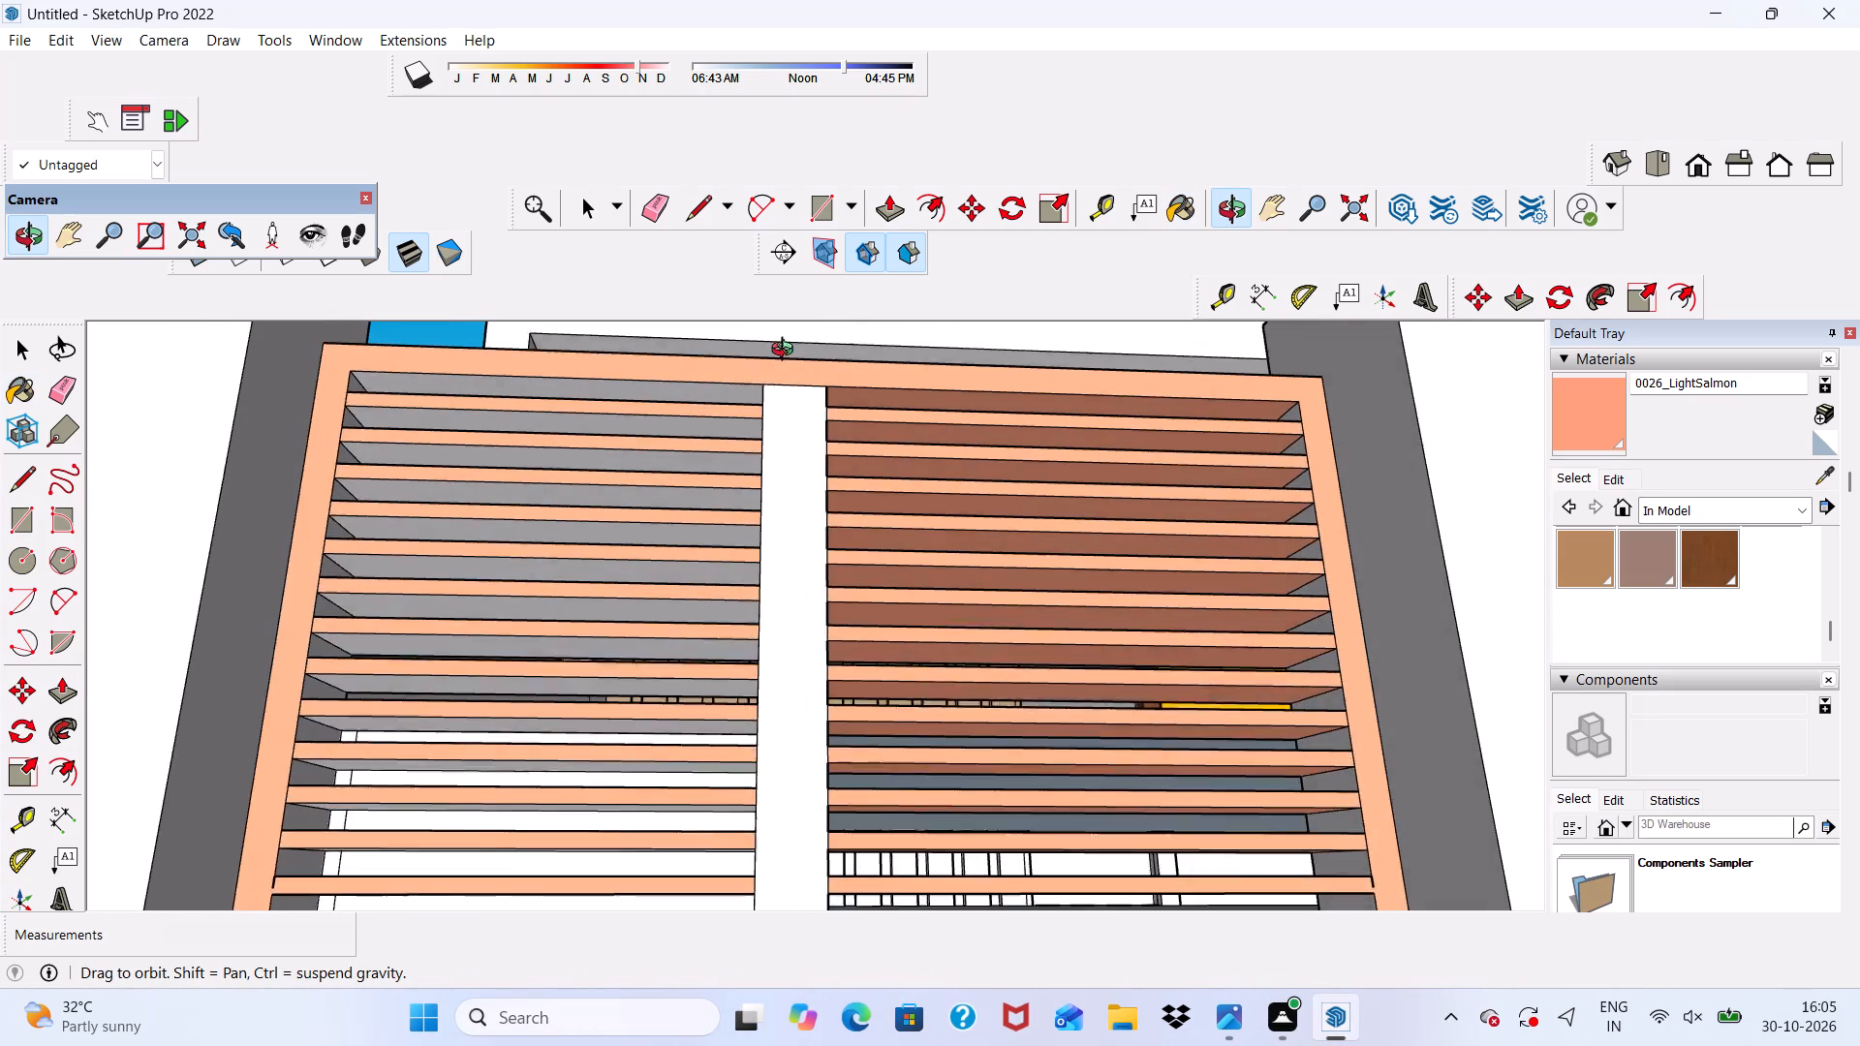
middle_drag(787, 352, 773, 340)
scroll(710, 403, up, 5)
click(708, 379)
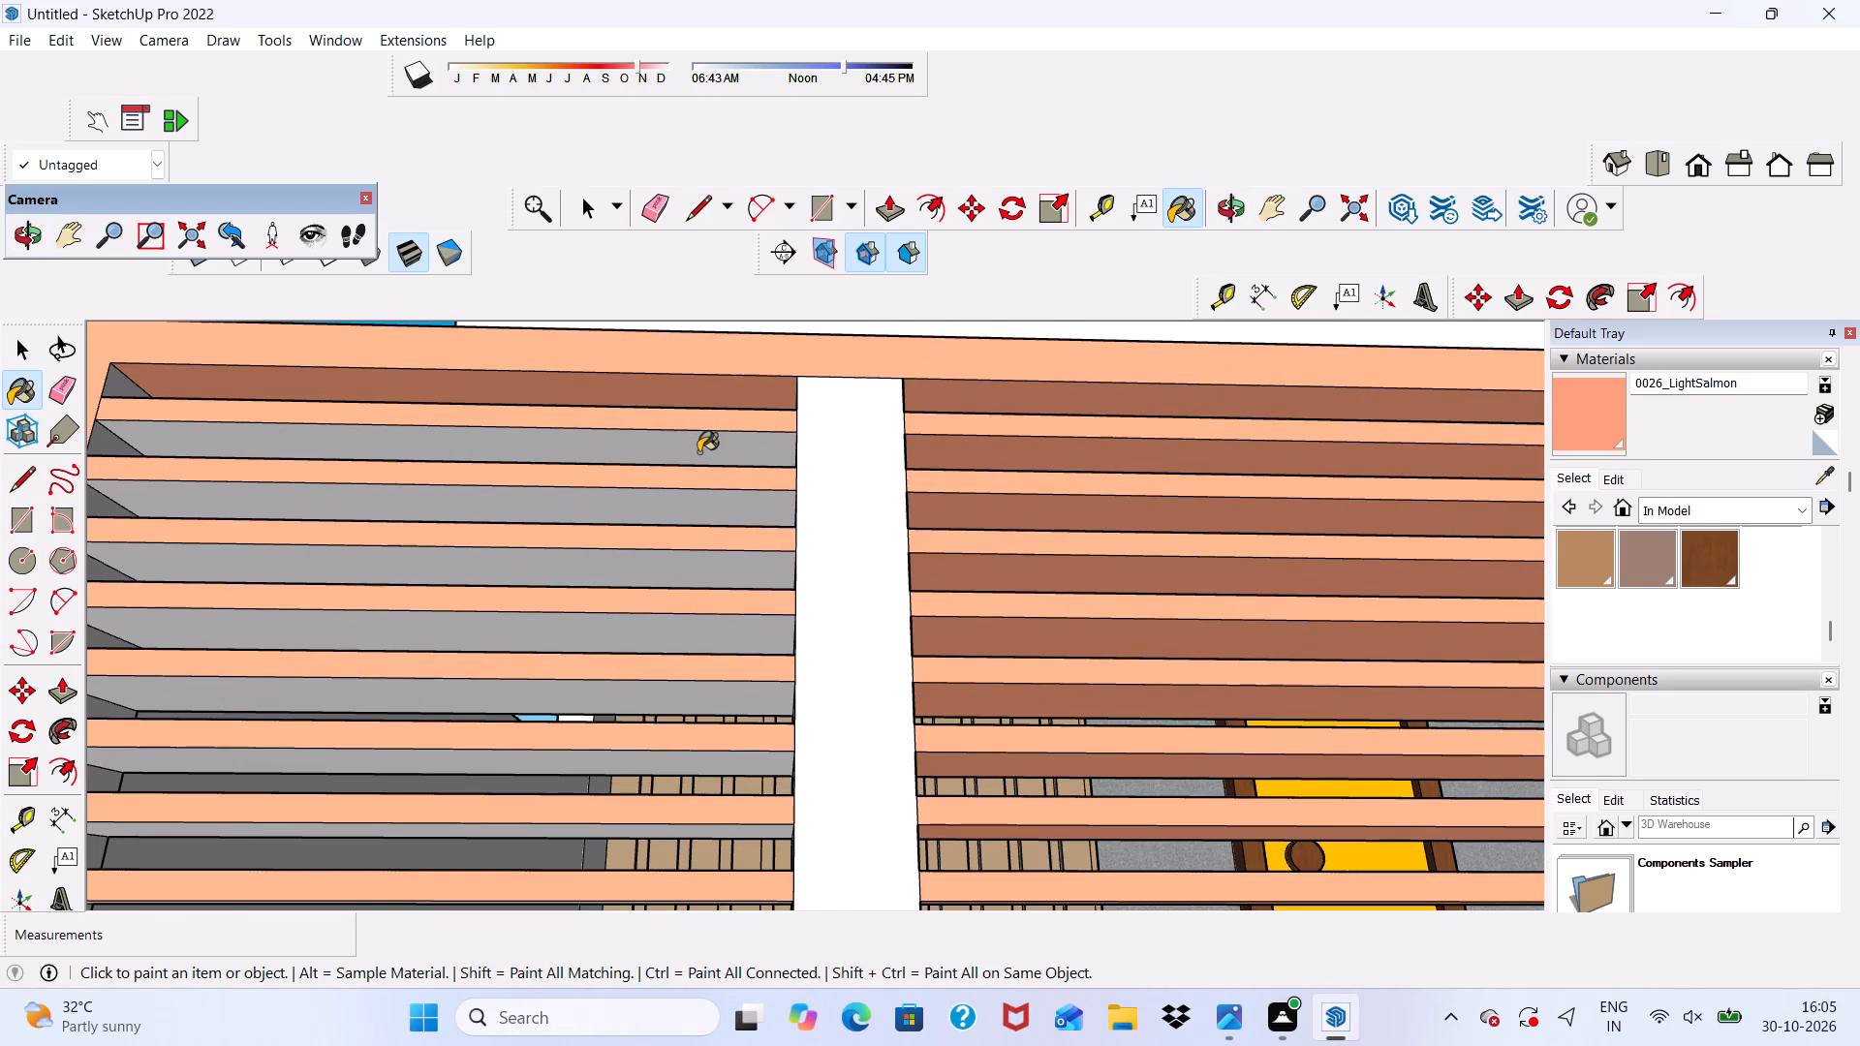
click(698, 452)
click(698, 511)
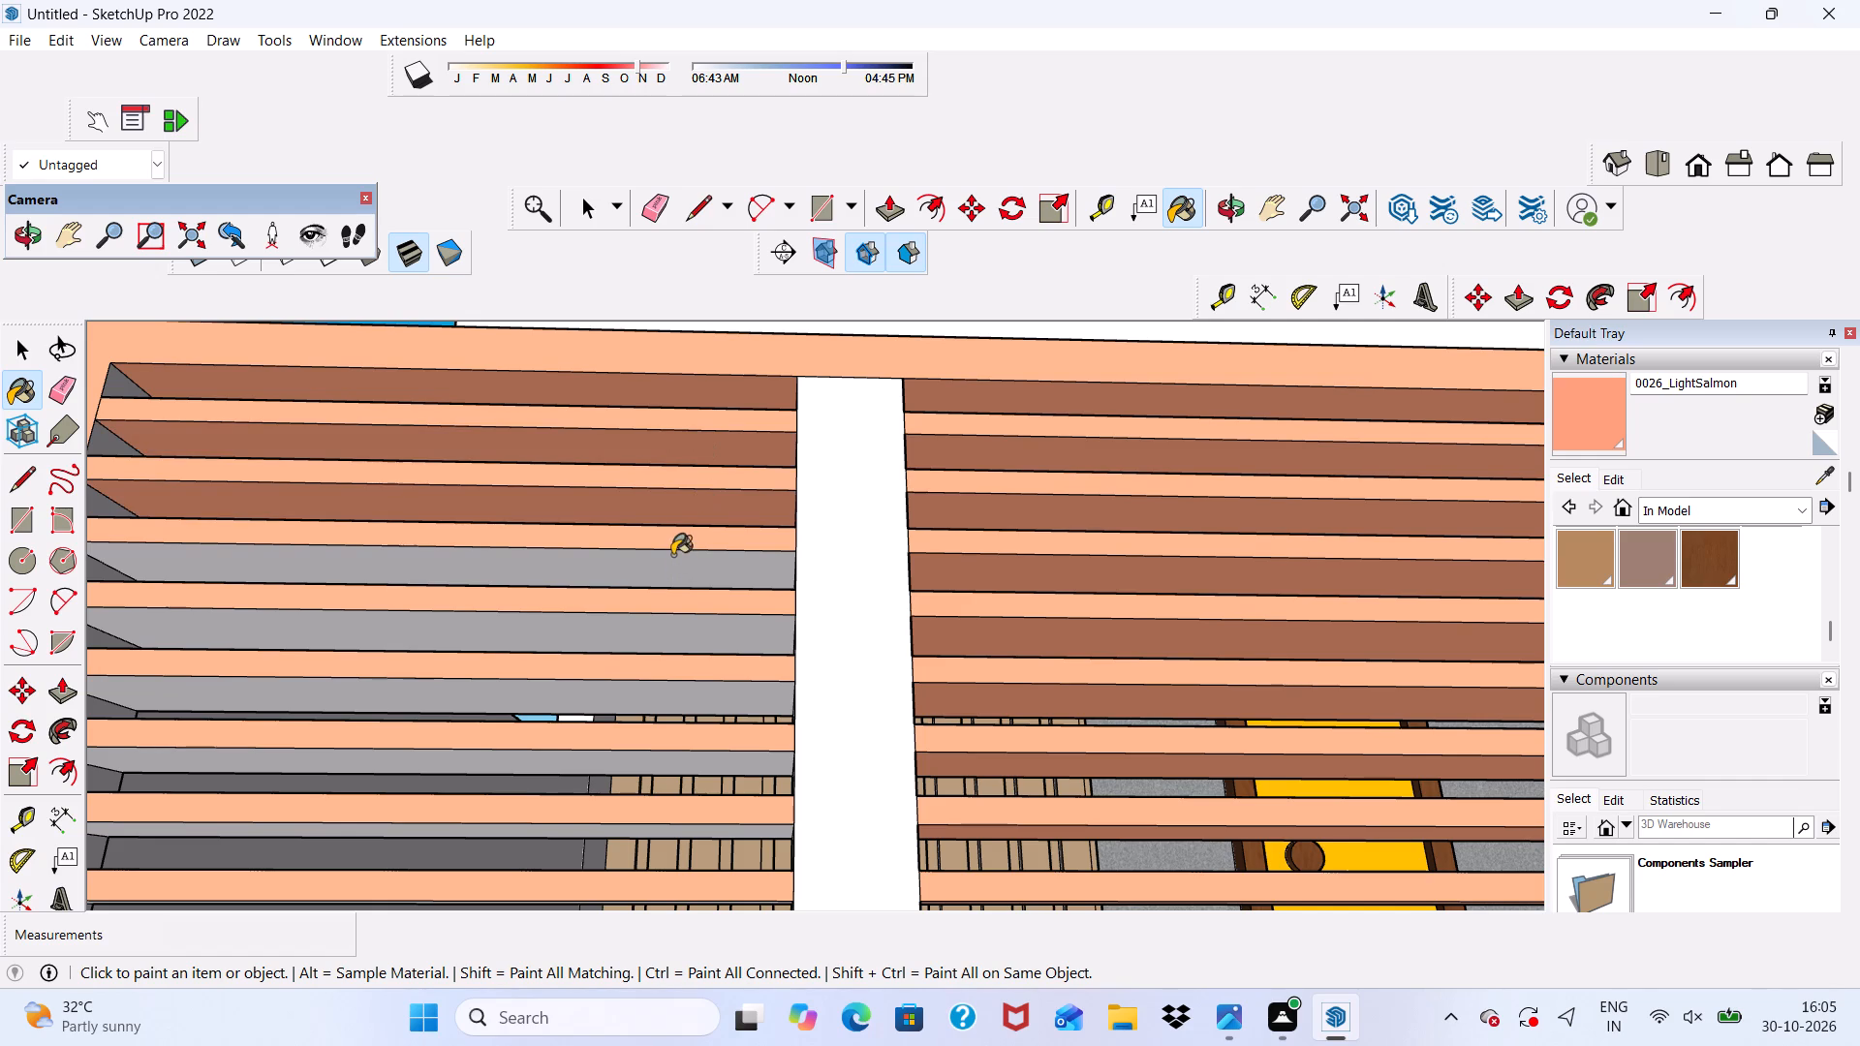
click(672, 555)
click(652, 636)
click(645, 686)
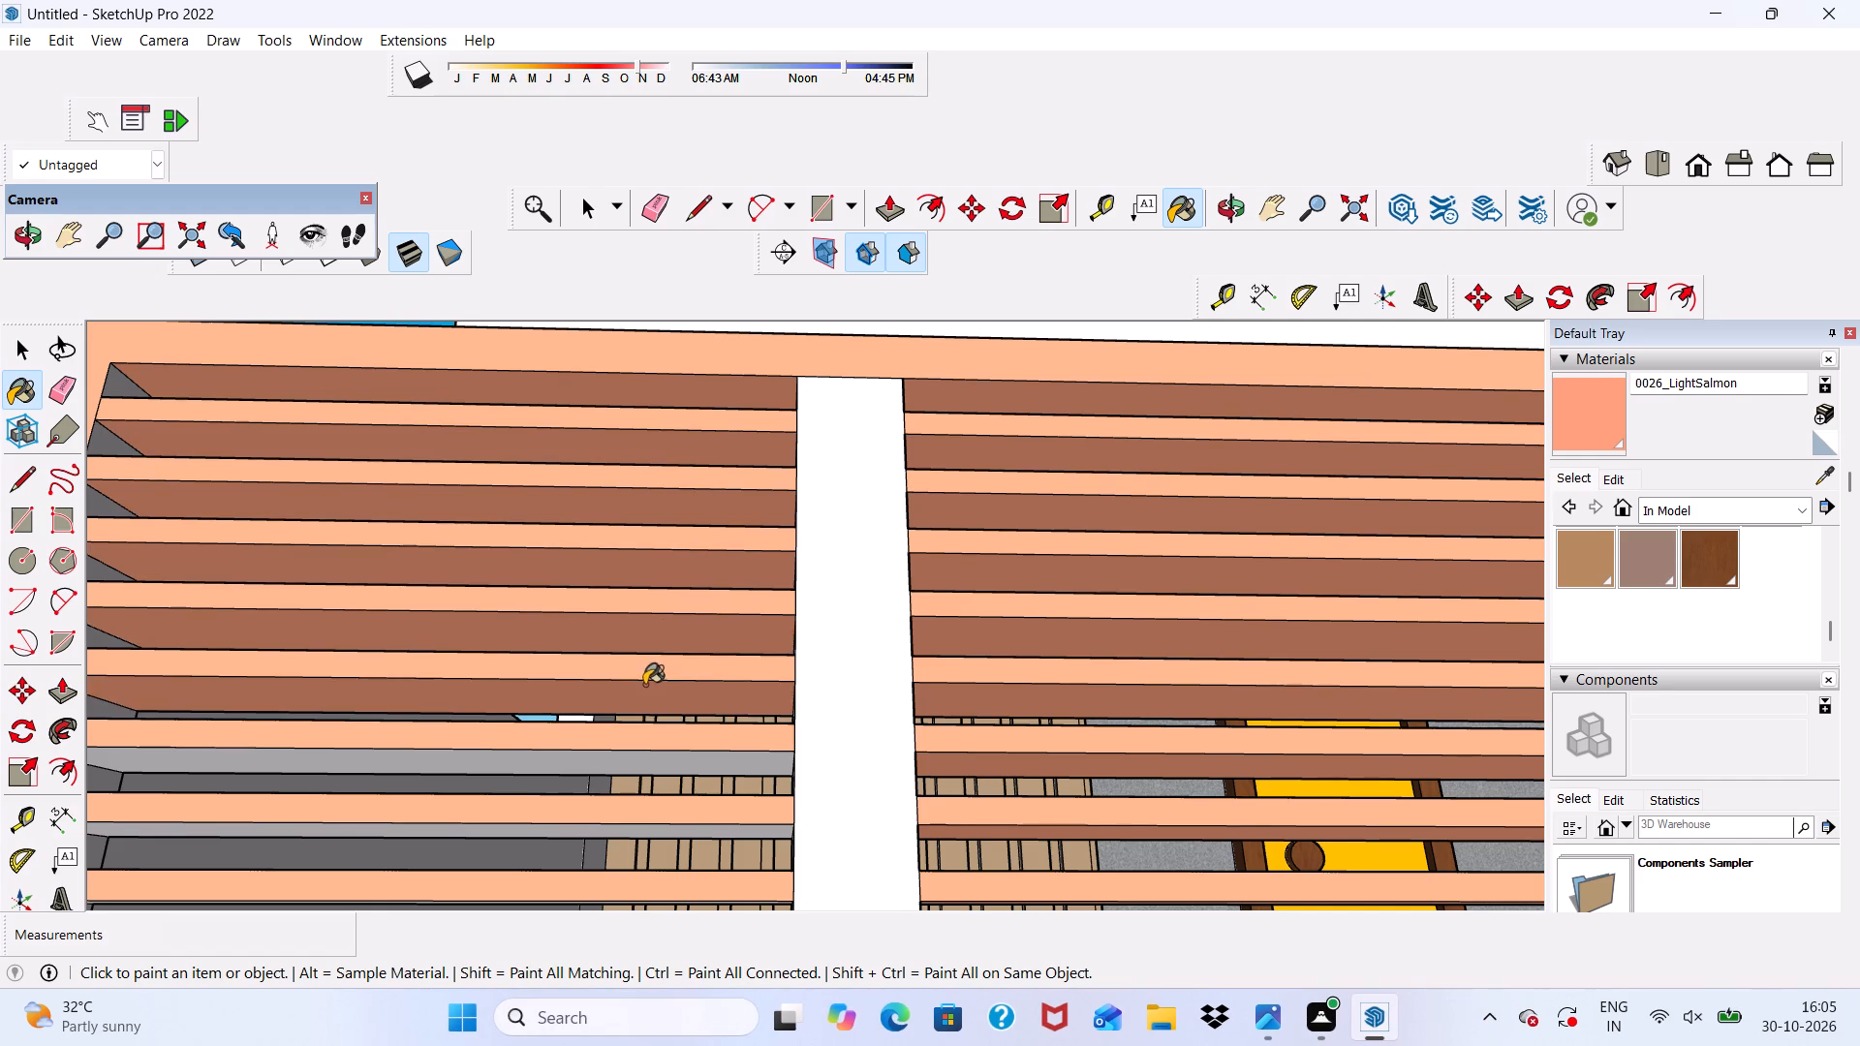
Continue down the left bay, painting the undersides of the middle slats with 0026_LightSalmon.
scroll(635, 728, down, 1)
scroll(615, 779, up, 2)
click(617, 740)
scroll(629, 653, down, 6)
scroll(657, 739, up, 3)
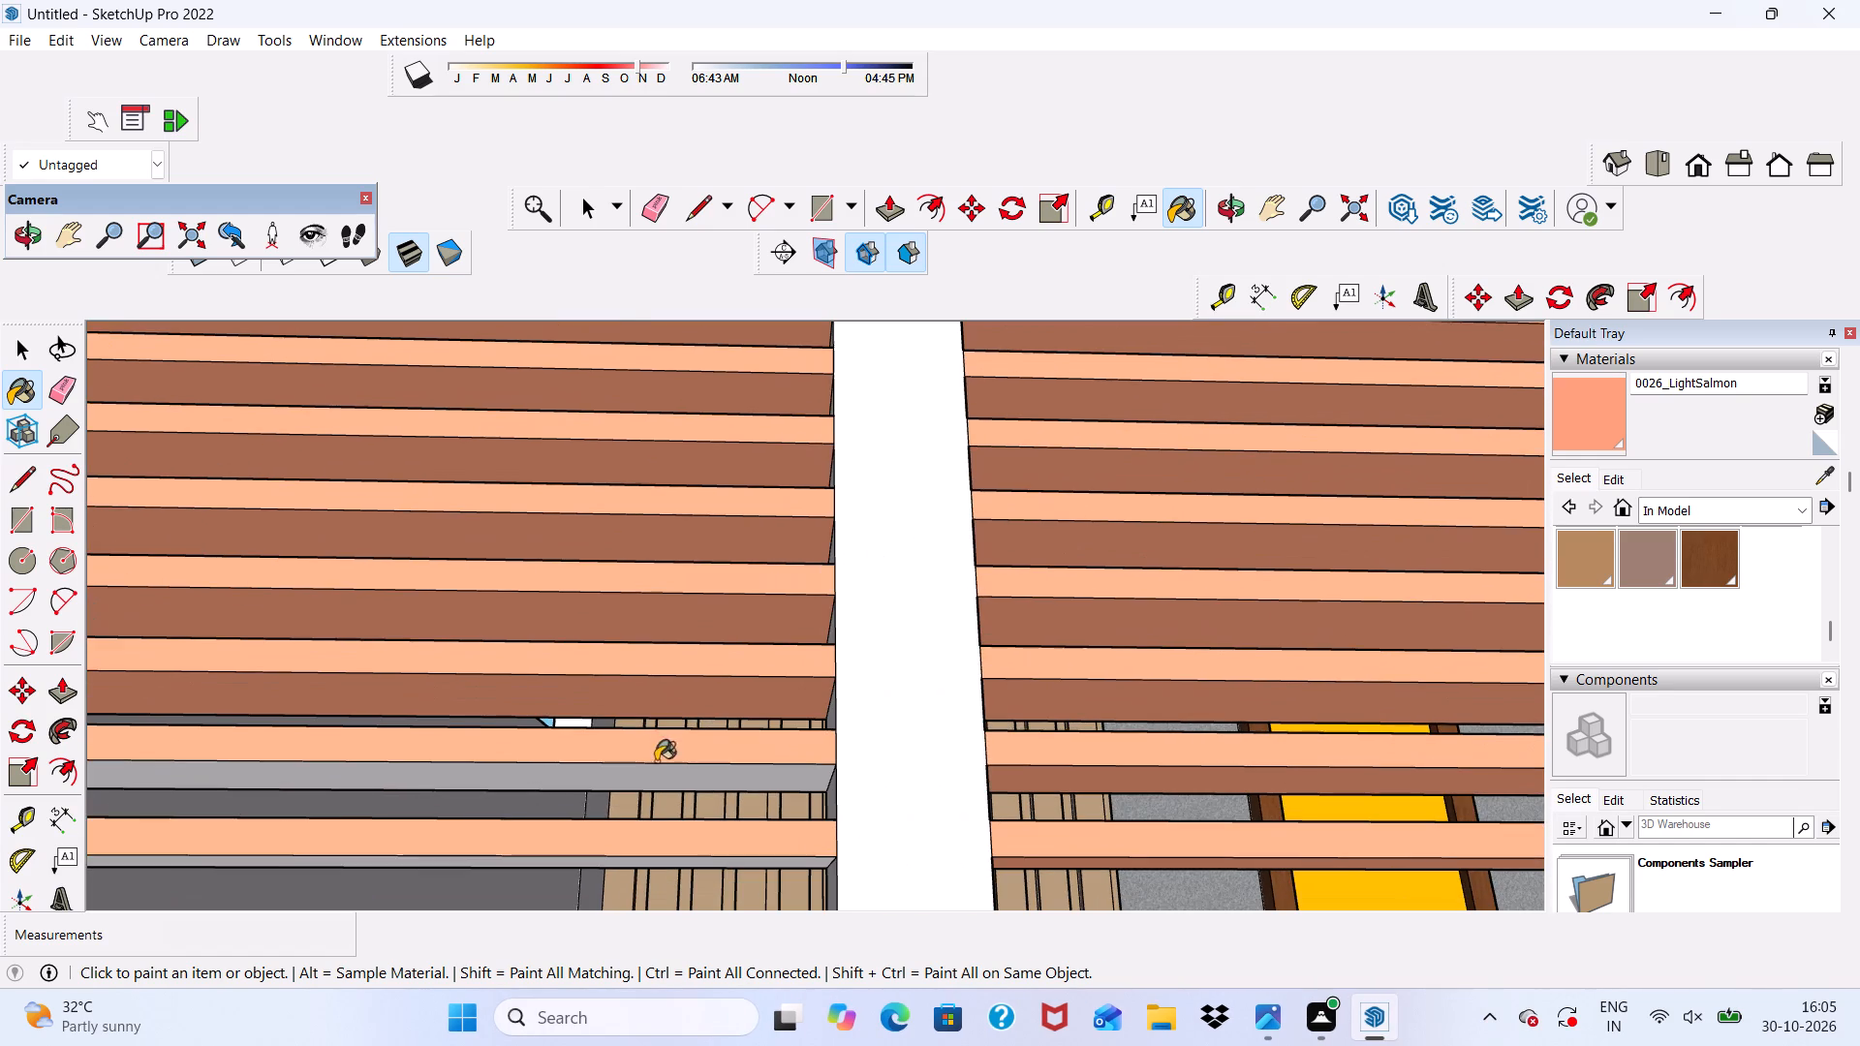
click(648, 773)
scroll(674, 613, down, 5)
scroll(685, 766, up, 1)
click(685, 776)
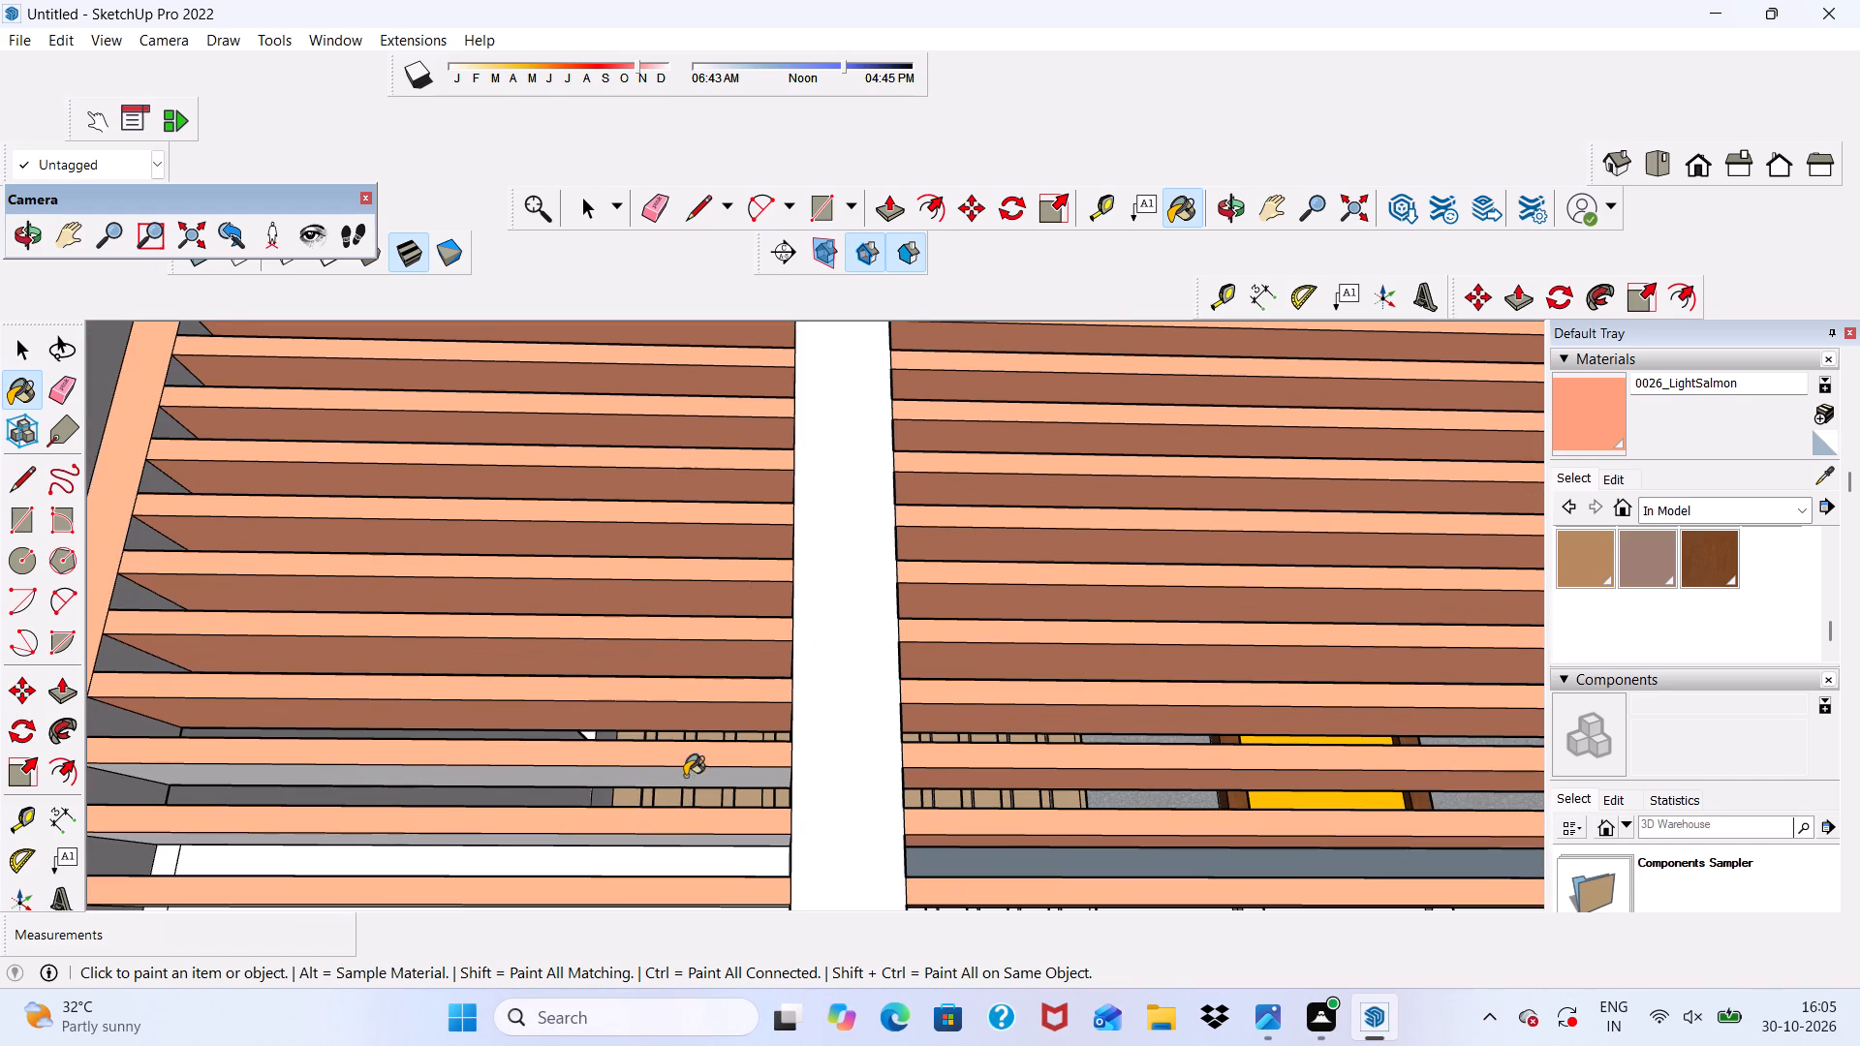
scroll(685, 735, down, 3)
scroll(651, 799, up, 5)
click(649, 797)
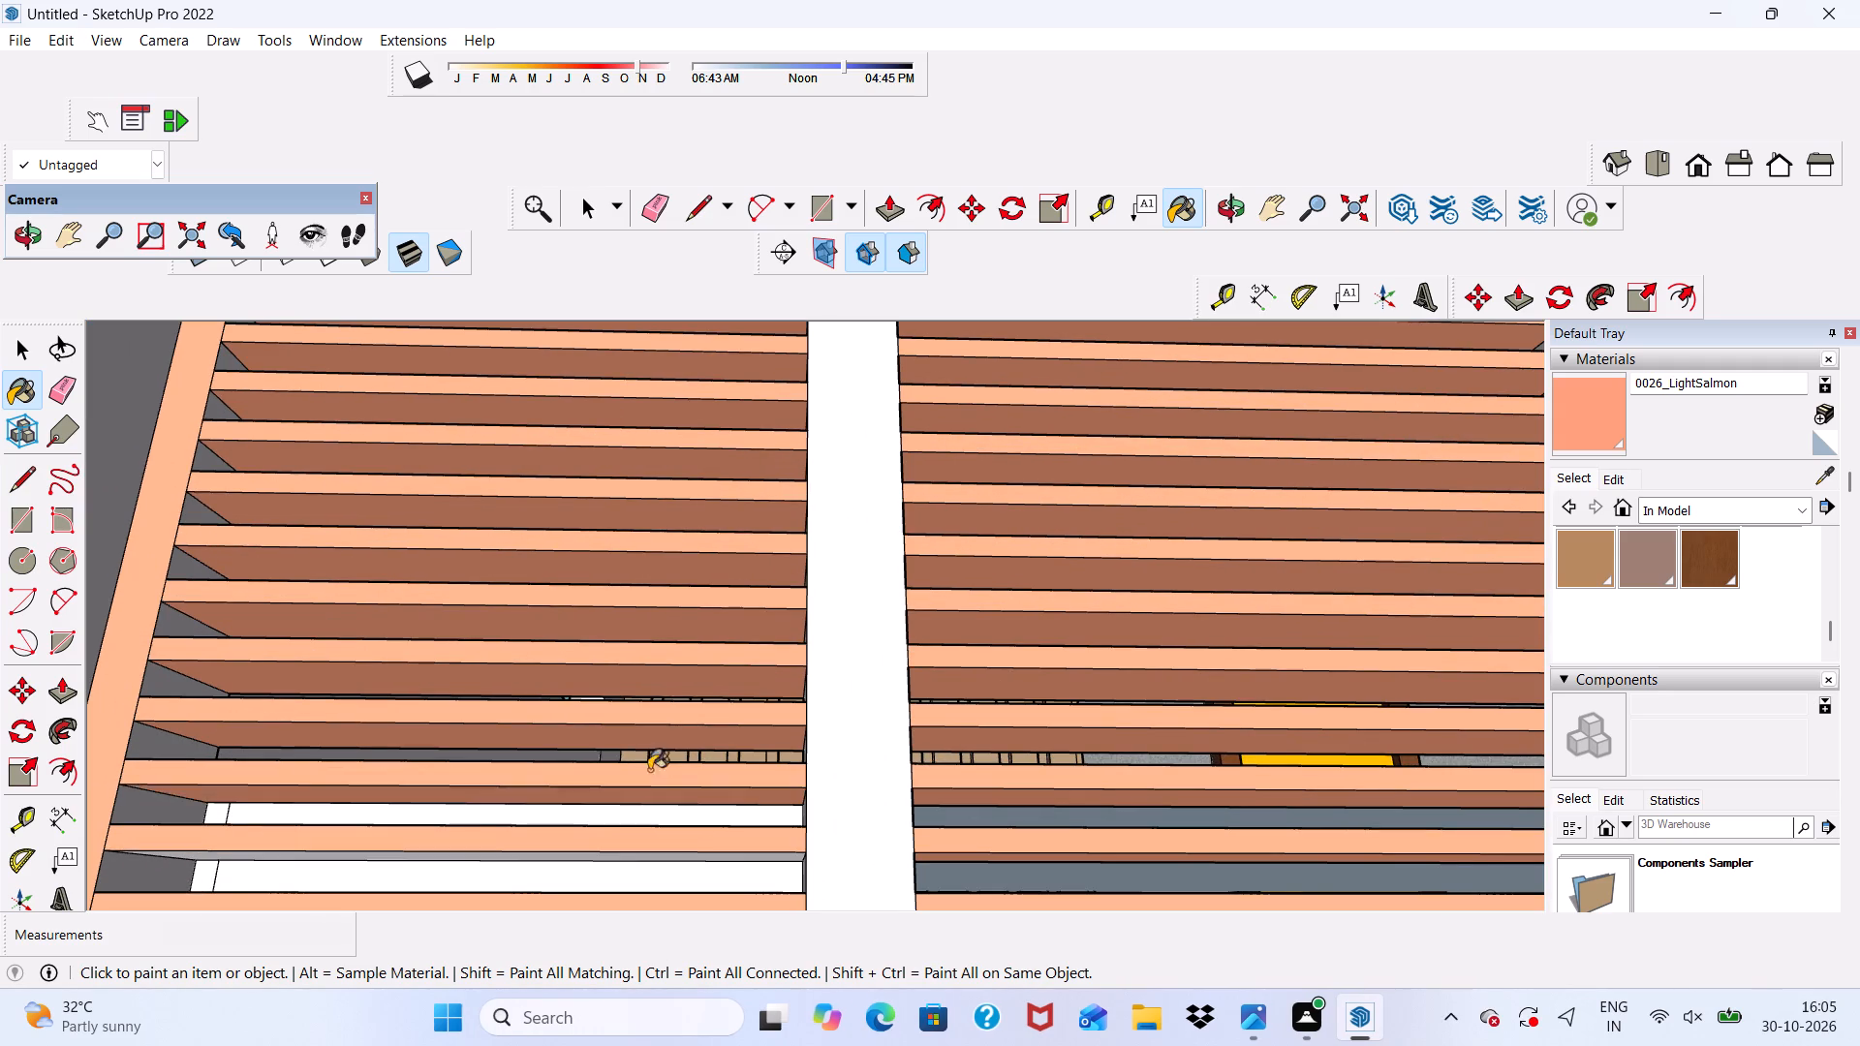
Paint the remaining grey undersides of the left bay's lower slats with 0026_LightSalmon, down to the bottom of the gate.
scroll(671, 595, down, 4)
scroll(660, 811, up, 5)
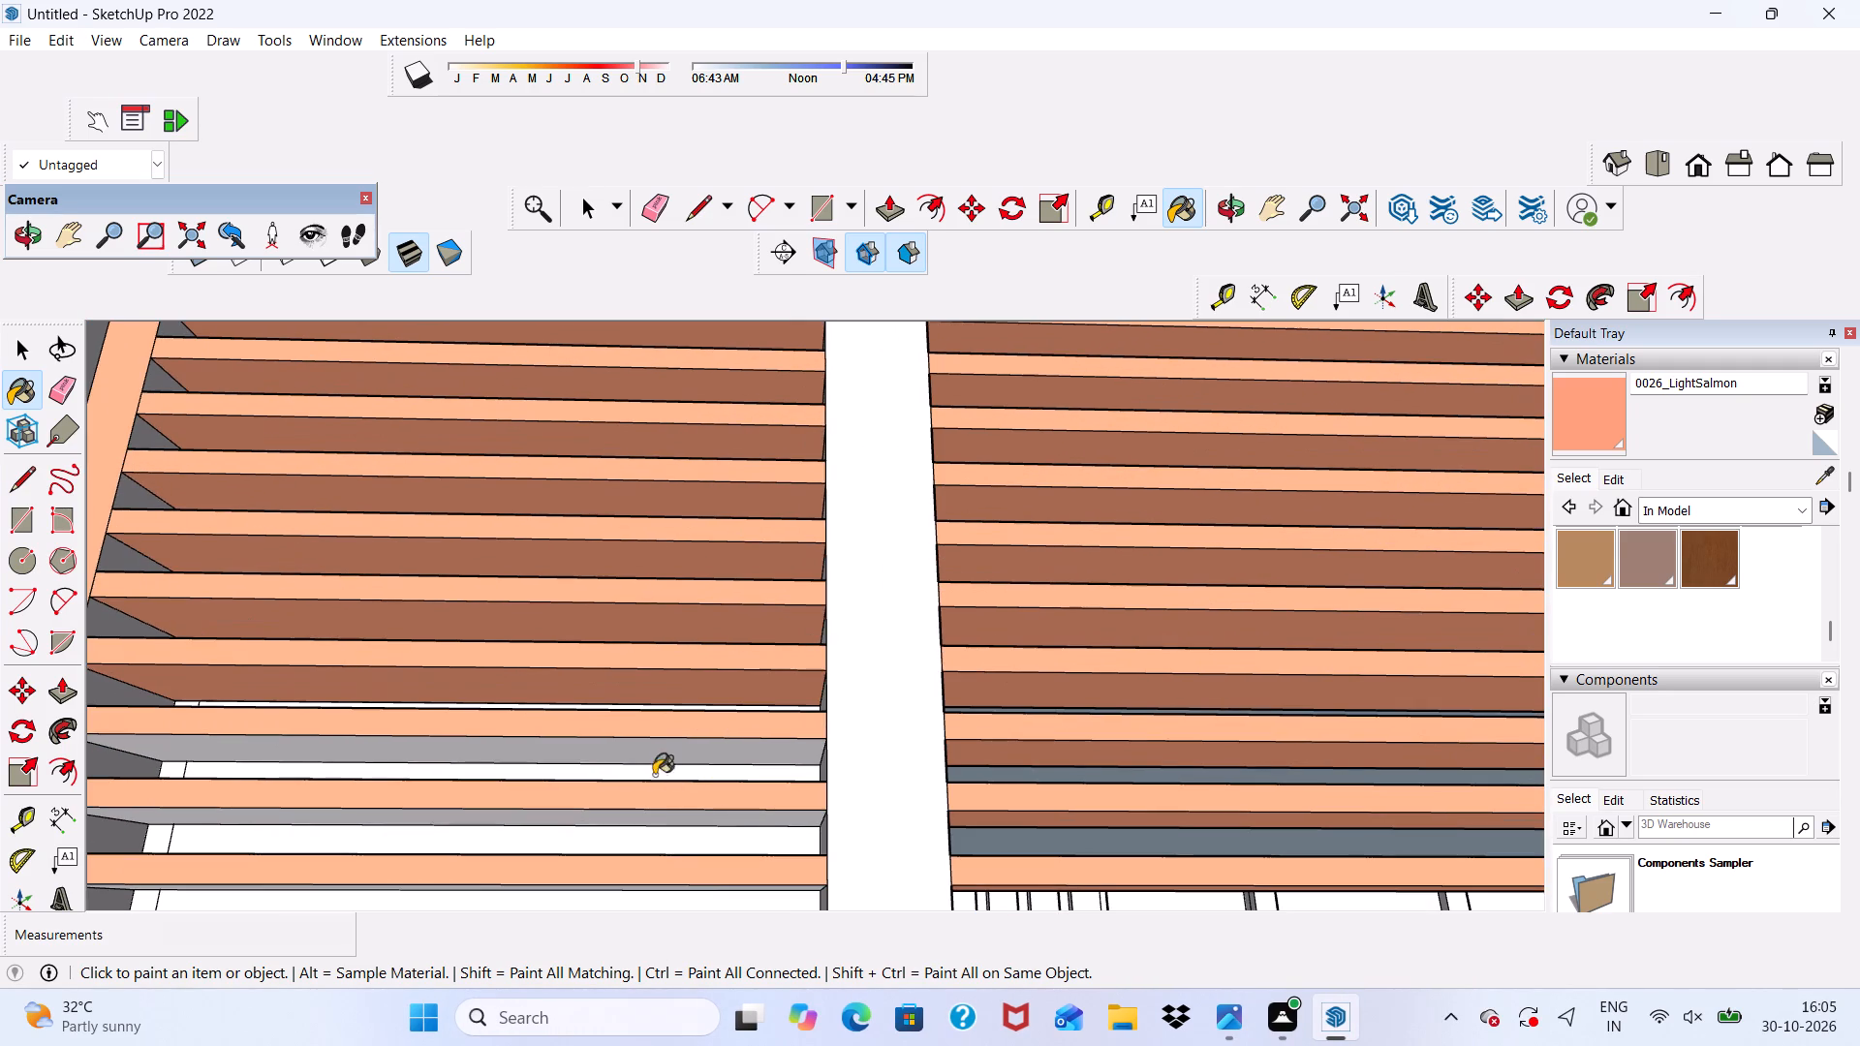
click(665, 739)
scroll(669, 766, down, 1)
scroll(675, 801, up, 7)
click(696, 710)
scroll(703, 772, down, 3)
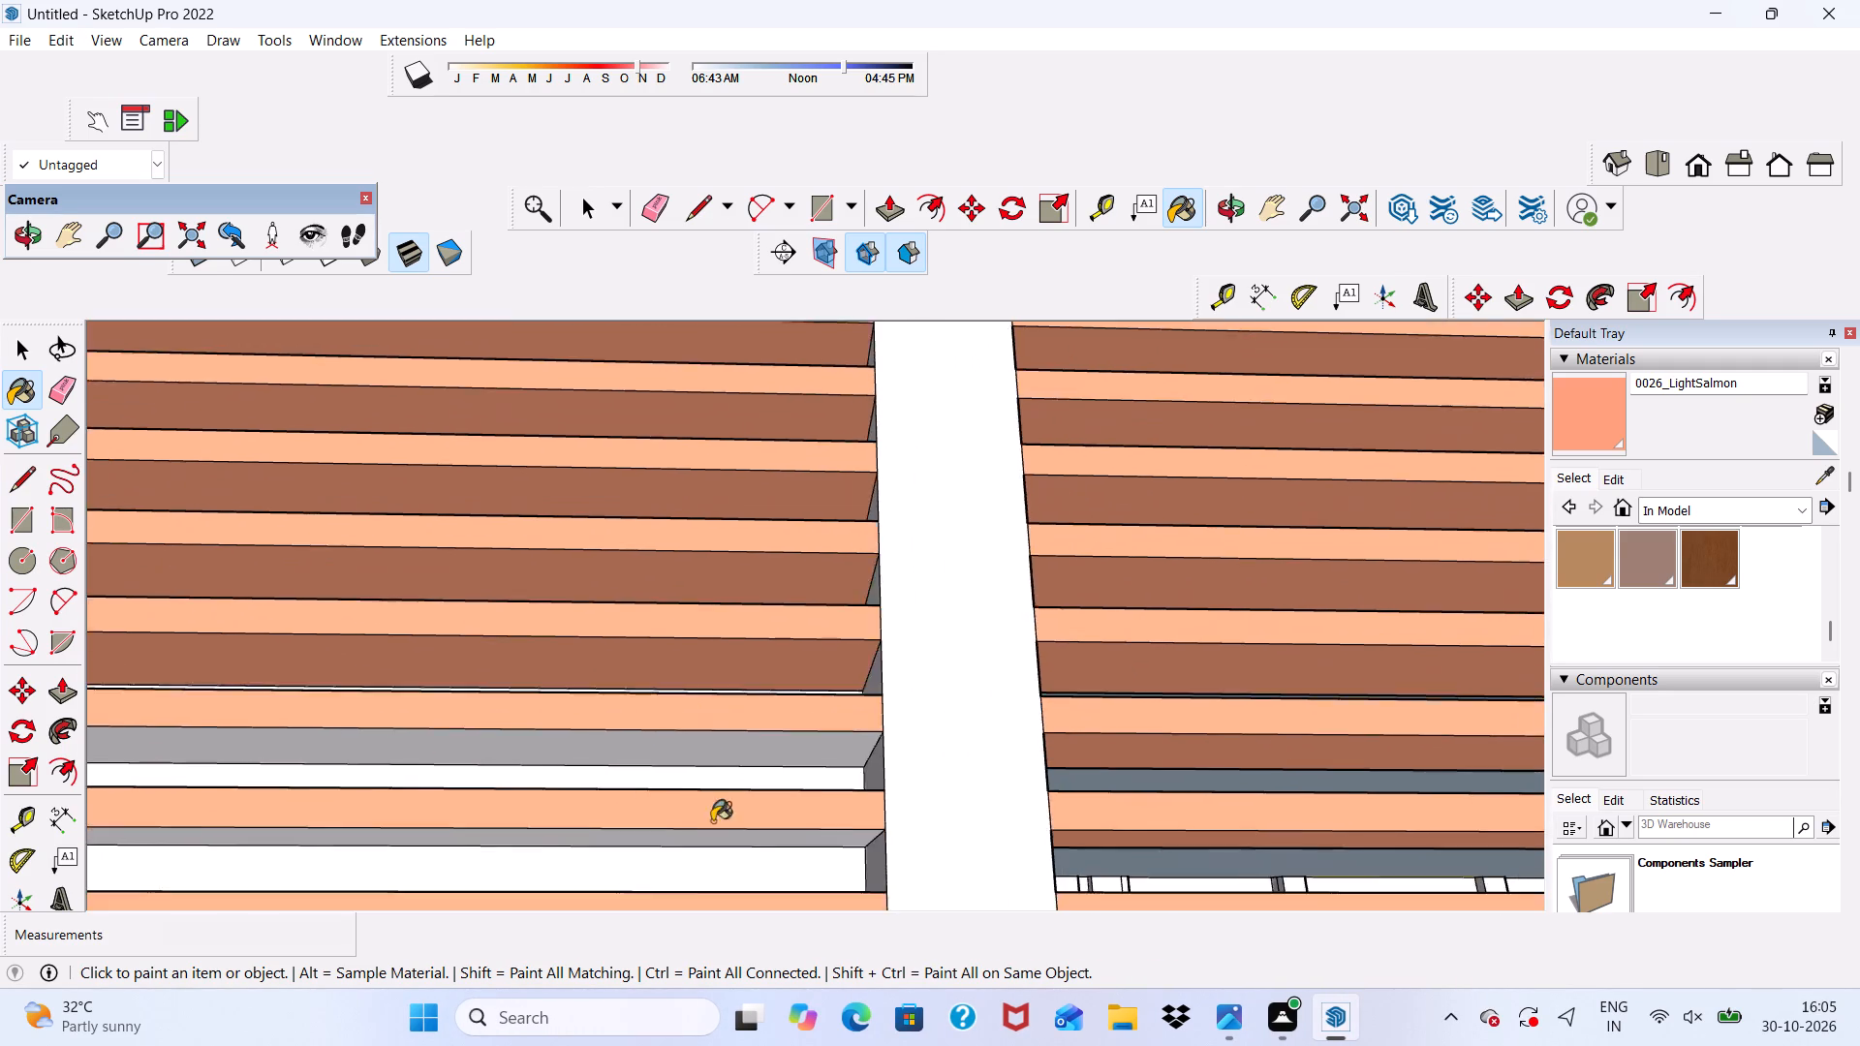
scroll(717, 791, up, 5)
click(728, 729)
scroll(728, 717, down, 6)
scroll(758, 815, up, 3)
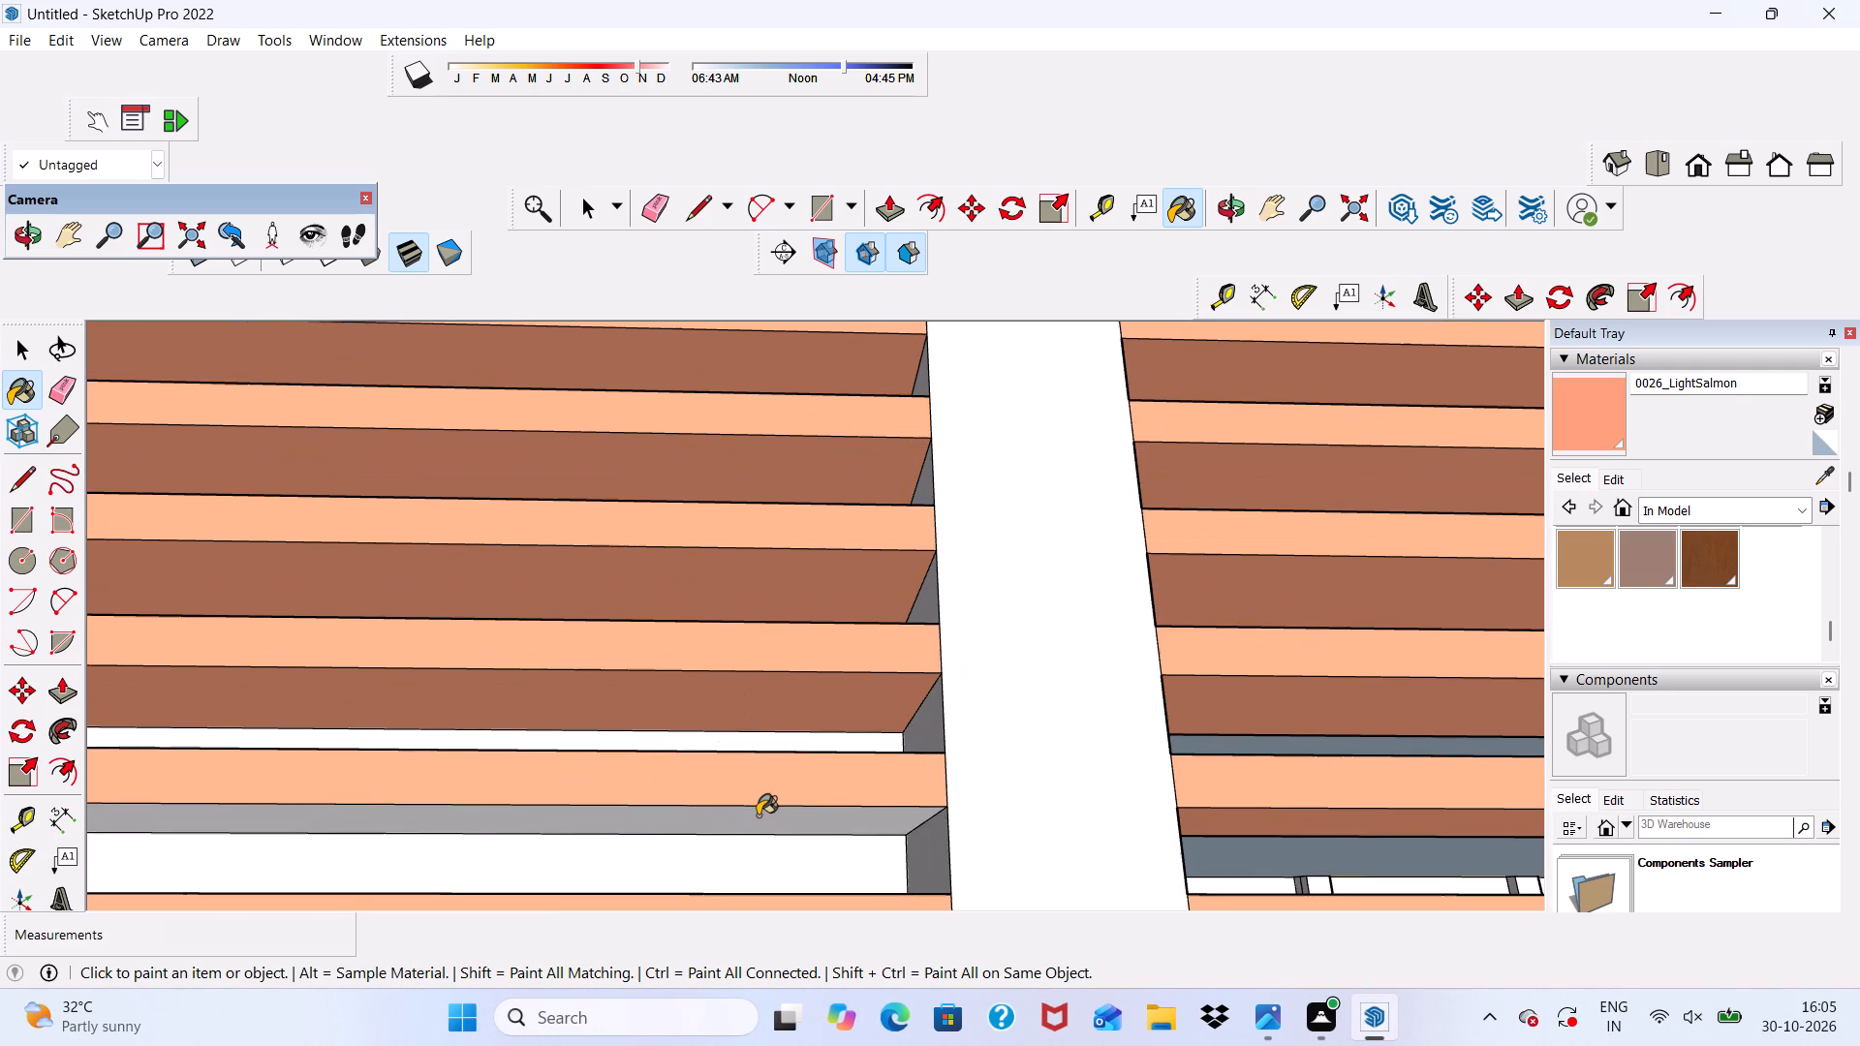
click(758, 815)
scroll(738, 661, down, 10)
middle_drag(690, 736, 706, 804)
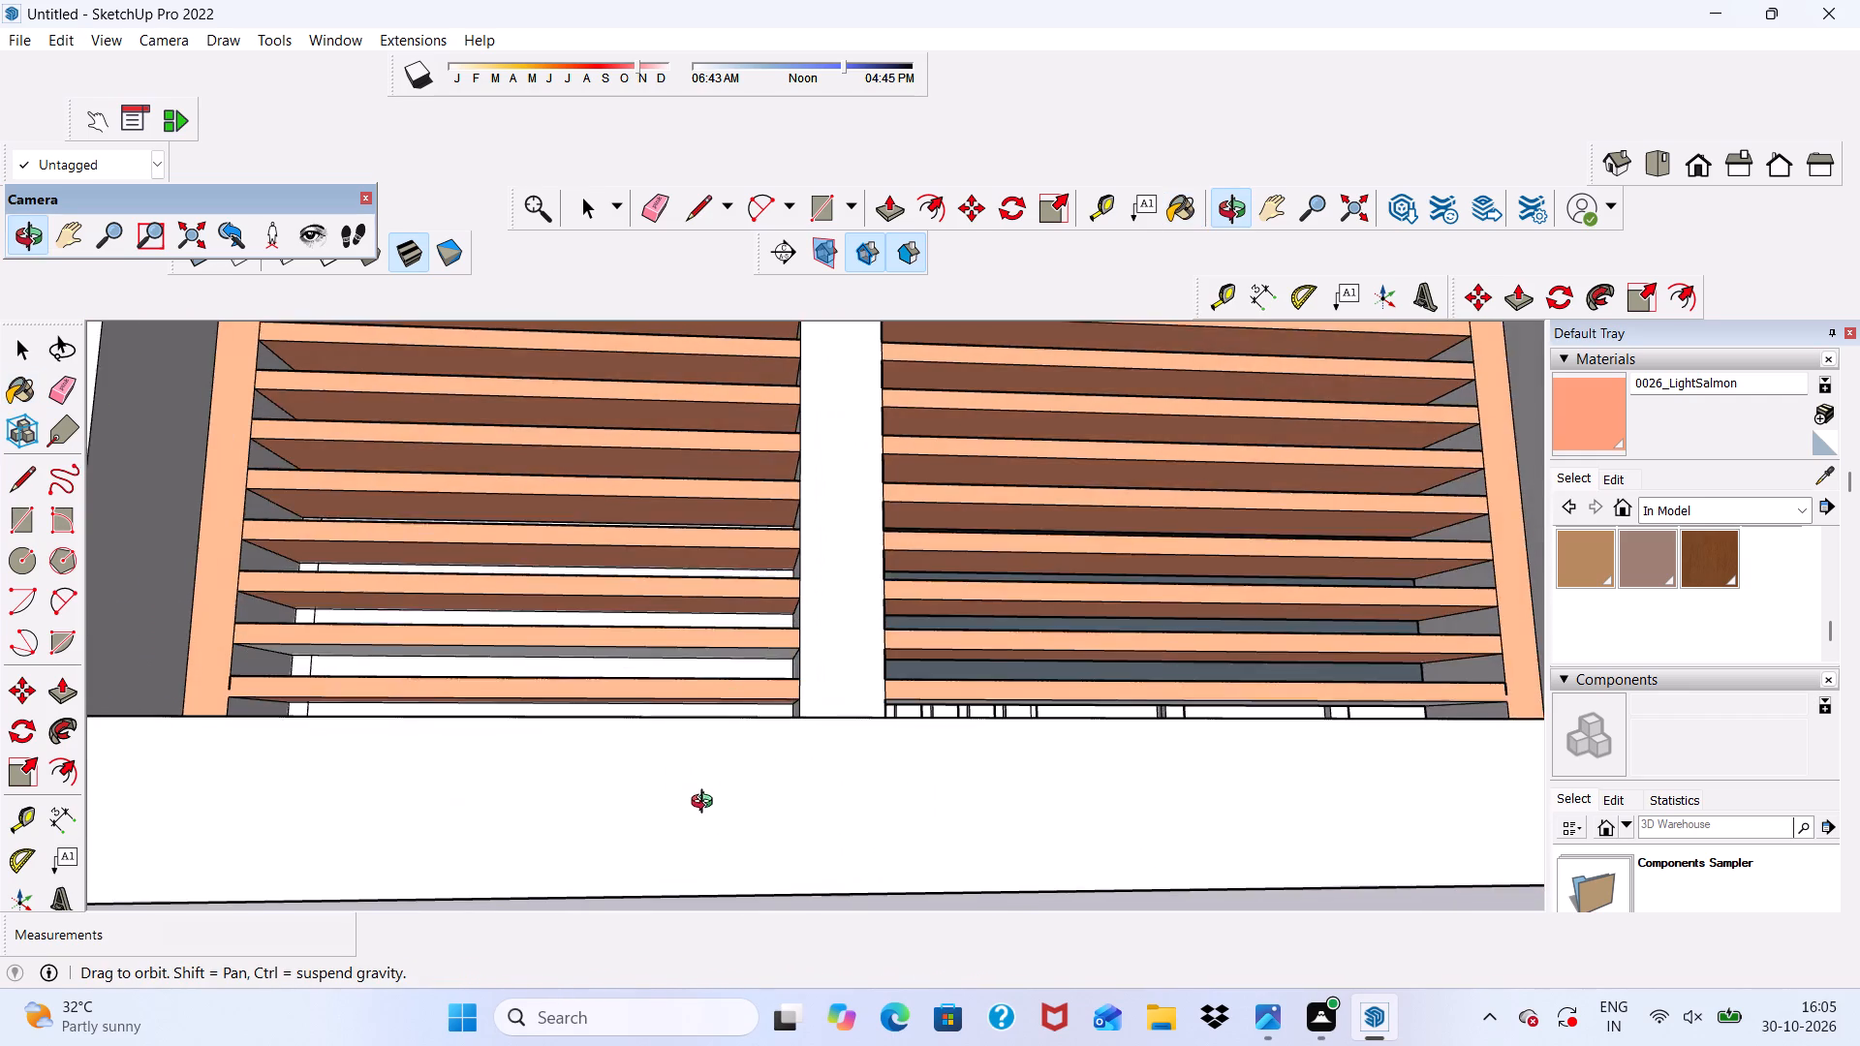
middle_drag(706, 804, 706, 808)
scroll(509, 666, up, 5)
scroll(327, 615, up, 8)
click(344, 606)
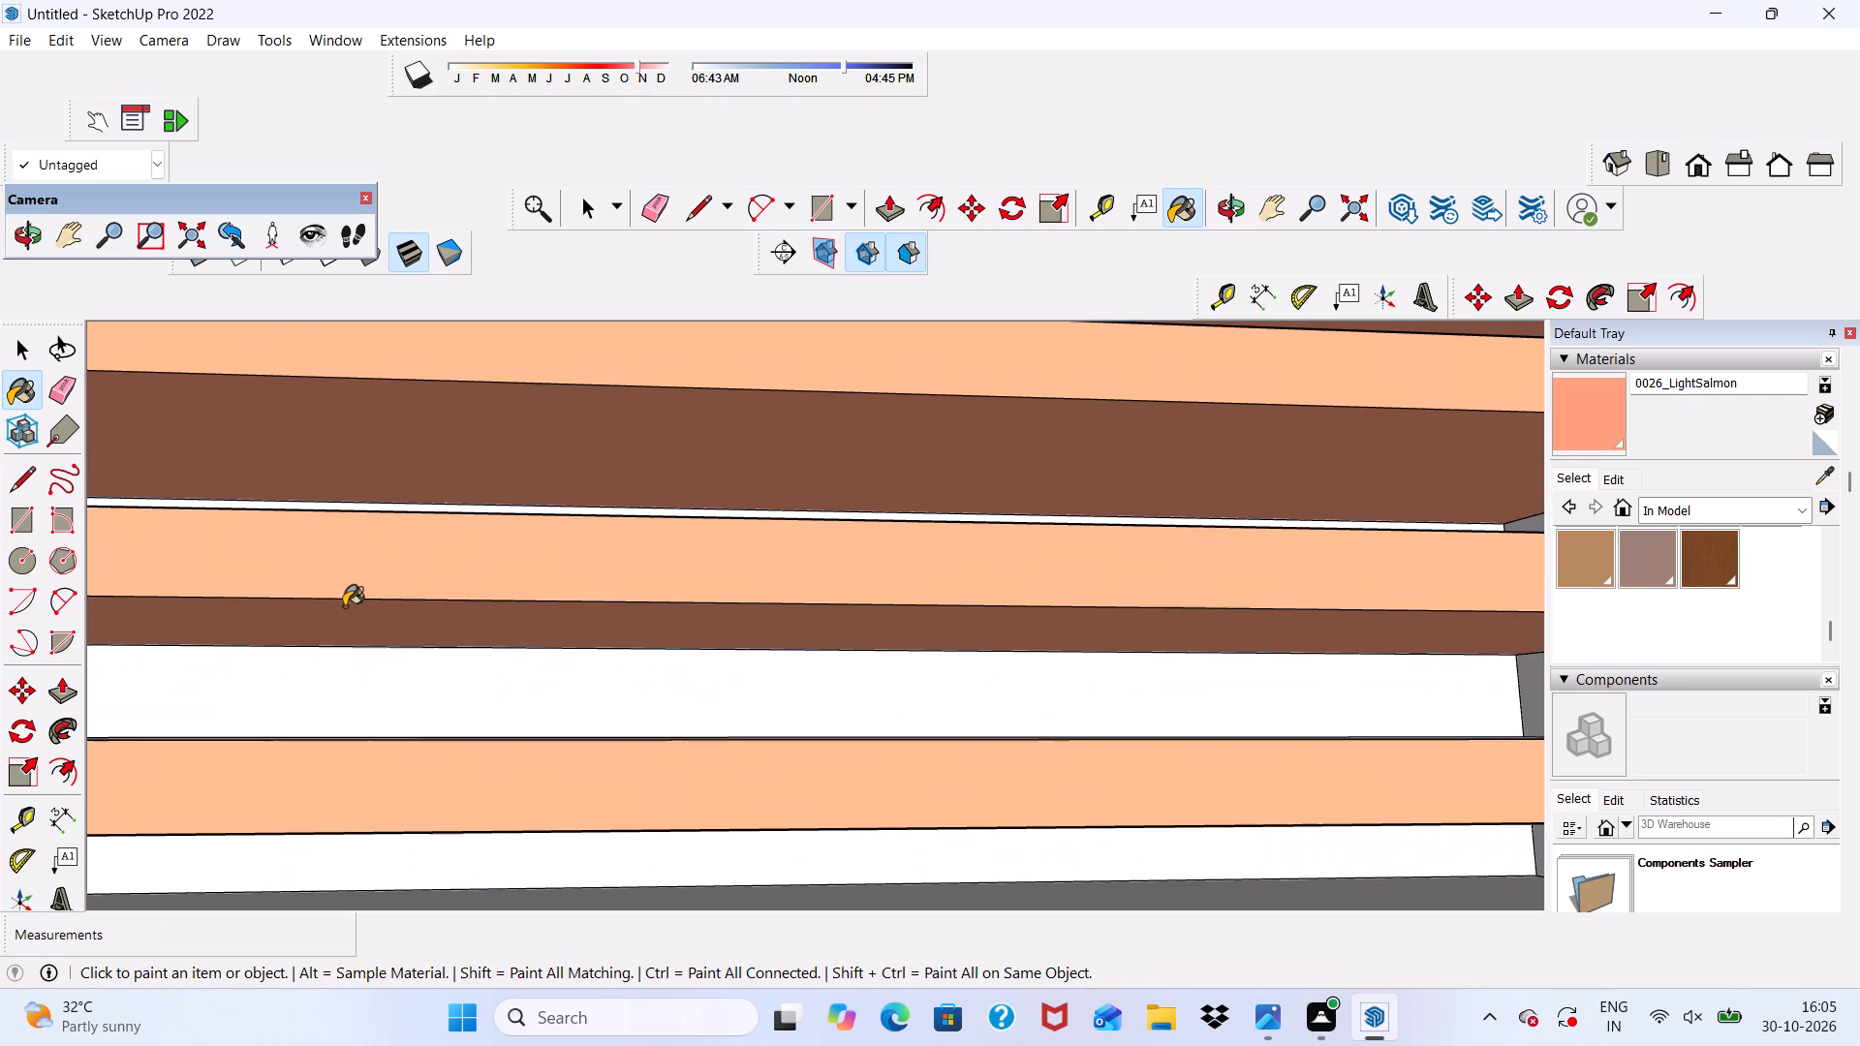
Choose the 0137_Black material and paint the front of the gate's centre post and outer frame with it.
scroll(358, 618, down, 17)
scroll(956, 430, down, 10)
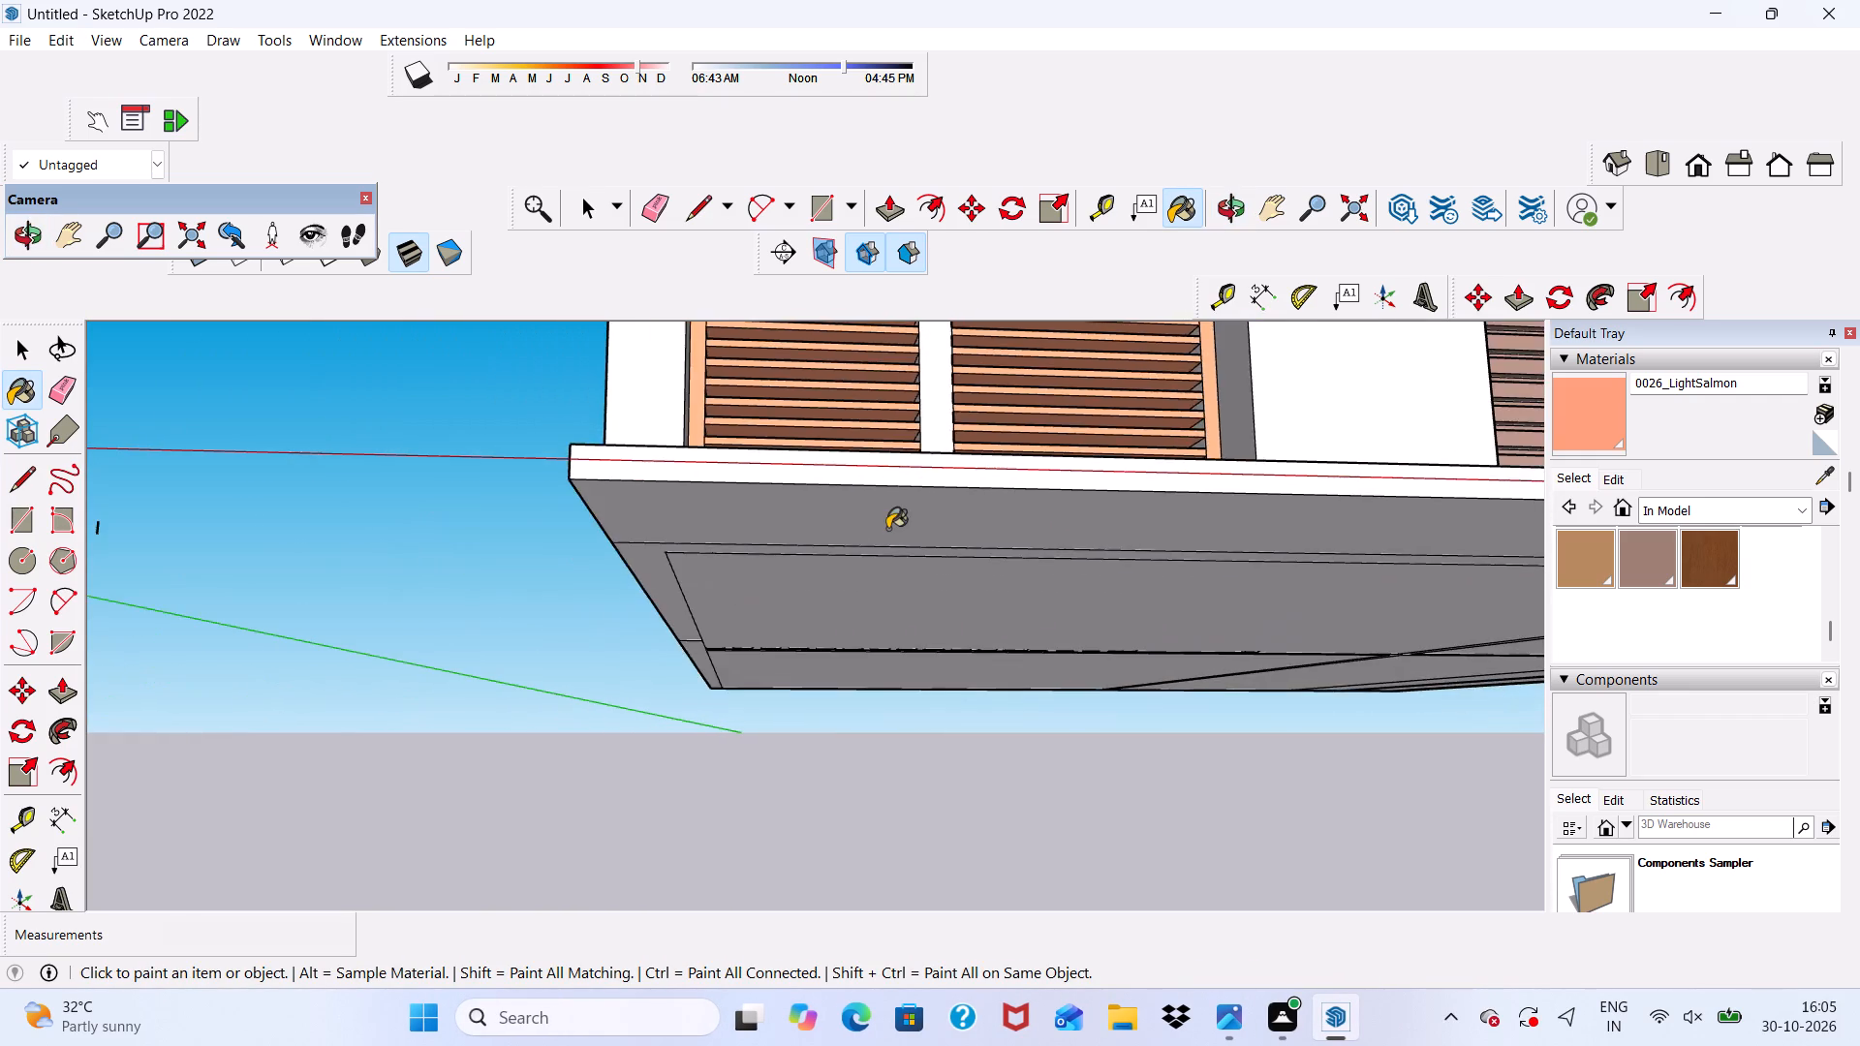
scroll(887, 530, down, 5)
scroll(889, 448, up, 6)
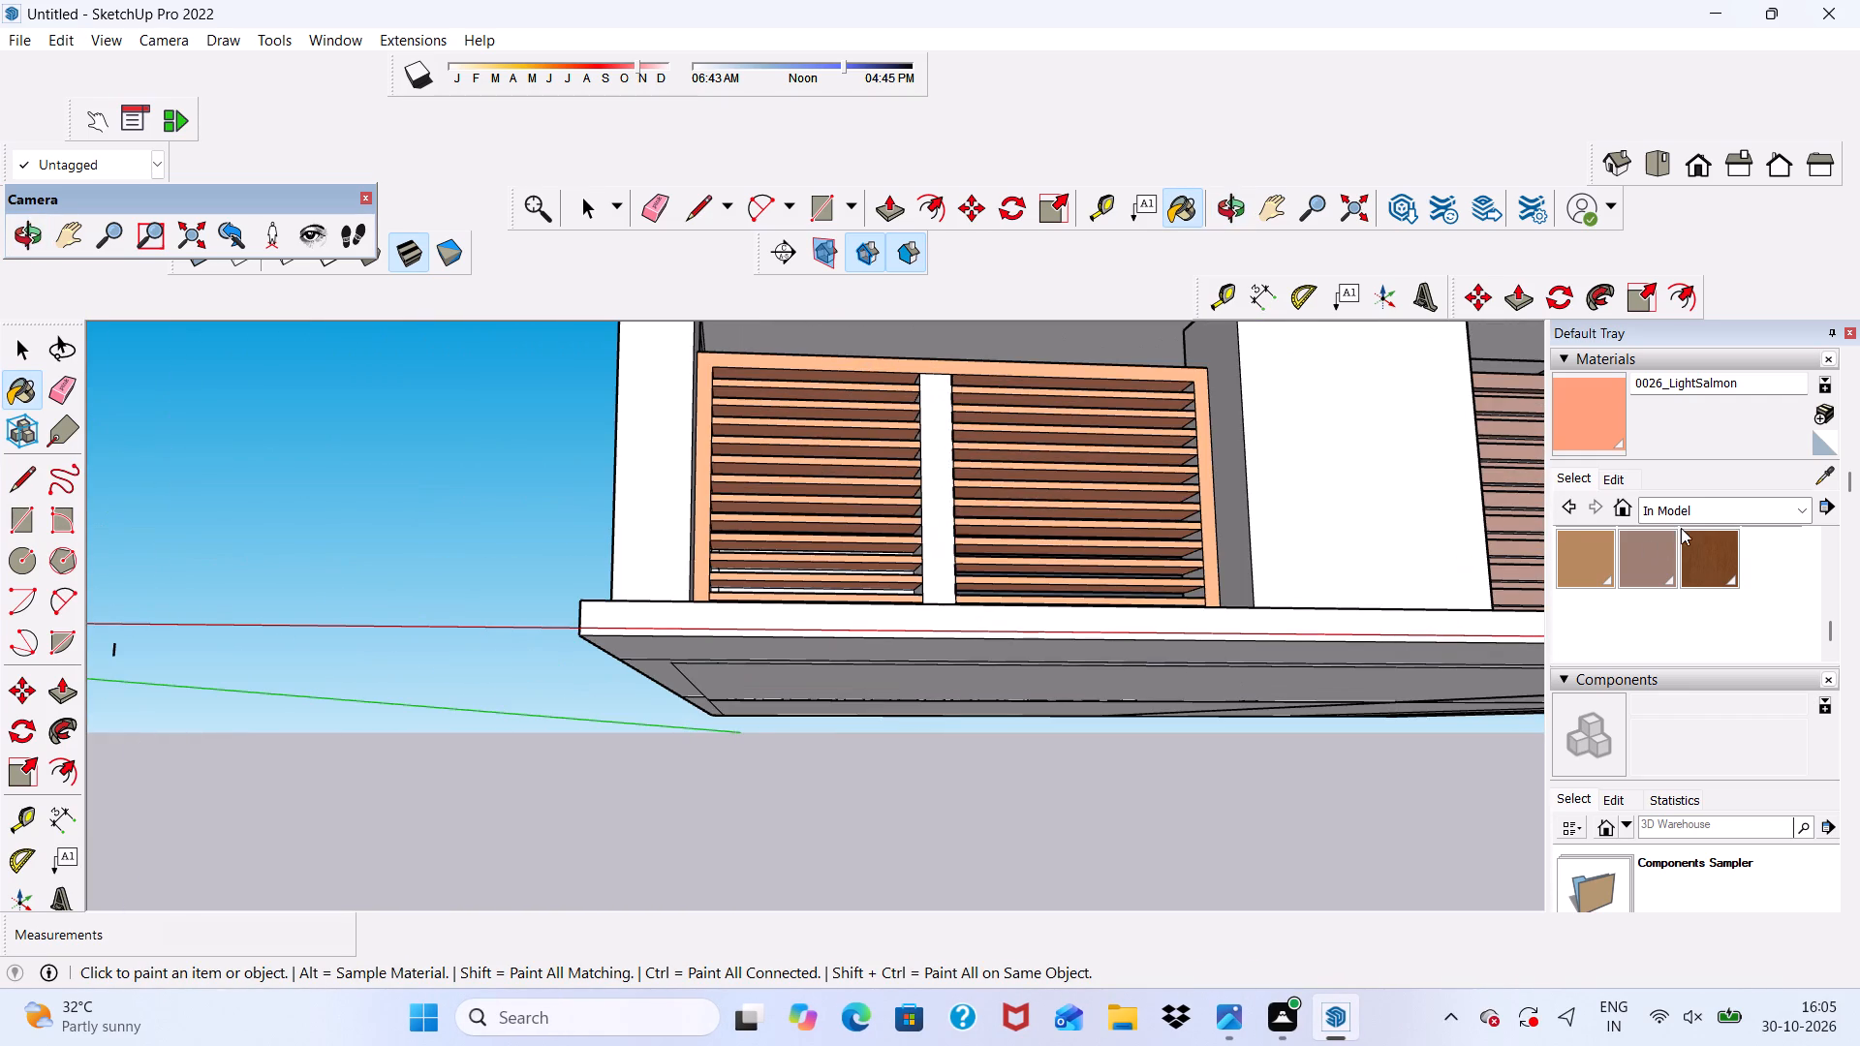
scroll(1681, 528, up, 2)
click(1604, 606)
scroll(1097, 403, up, 3)
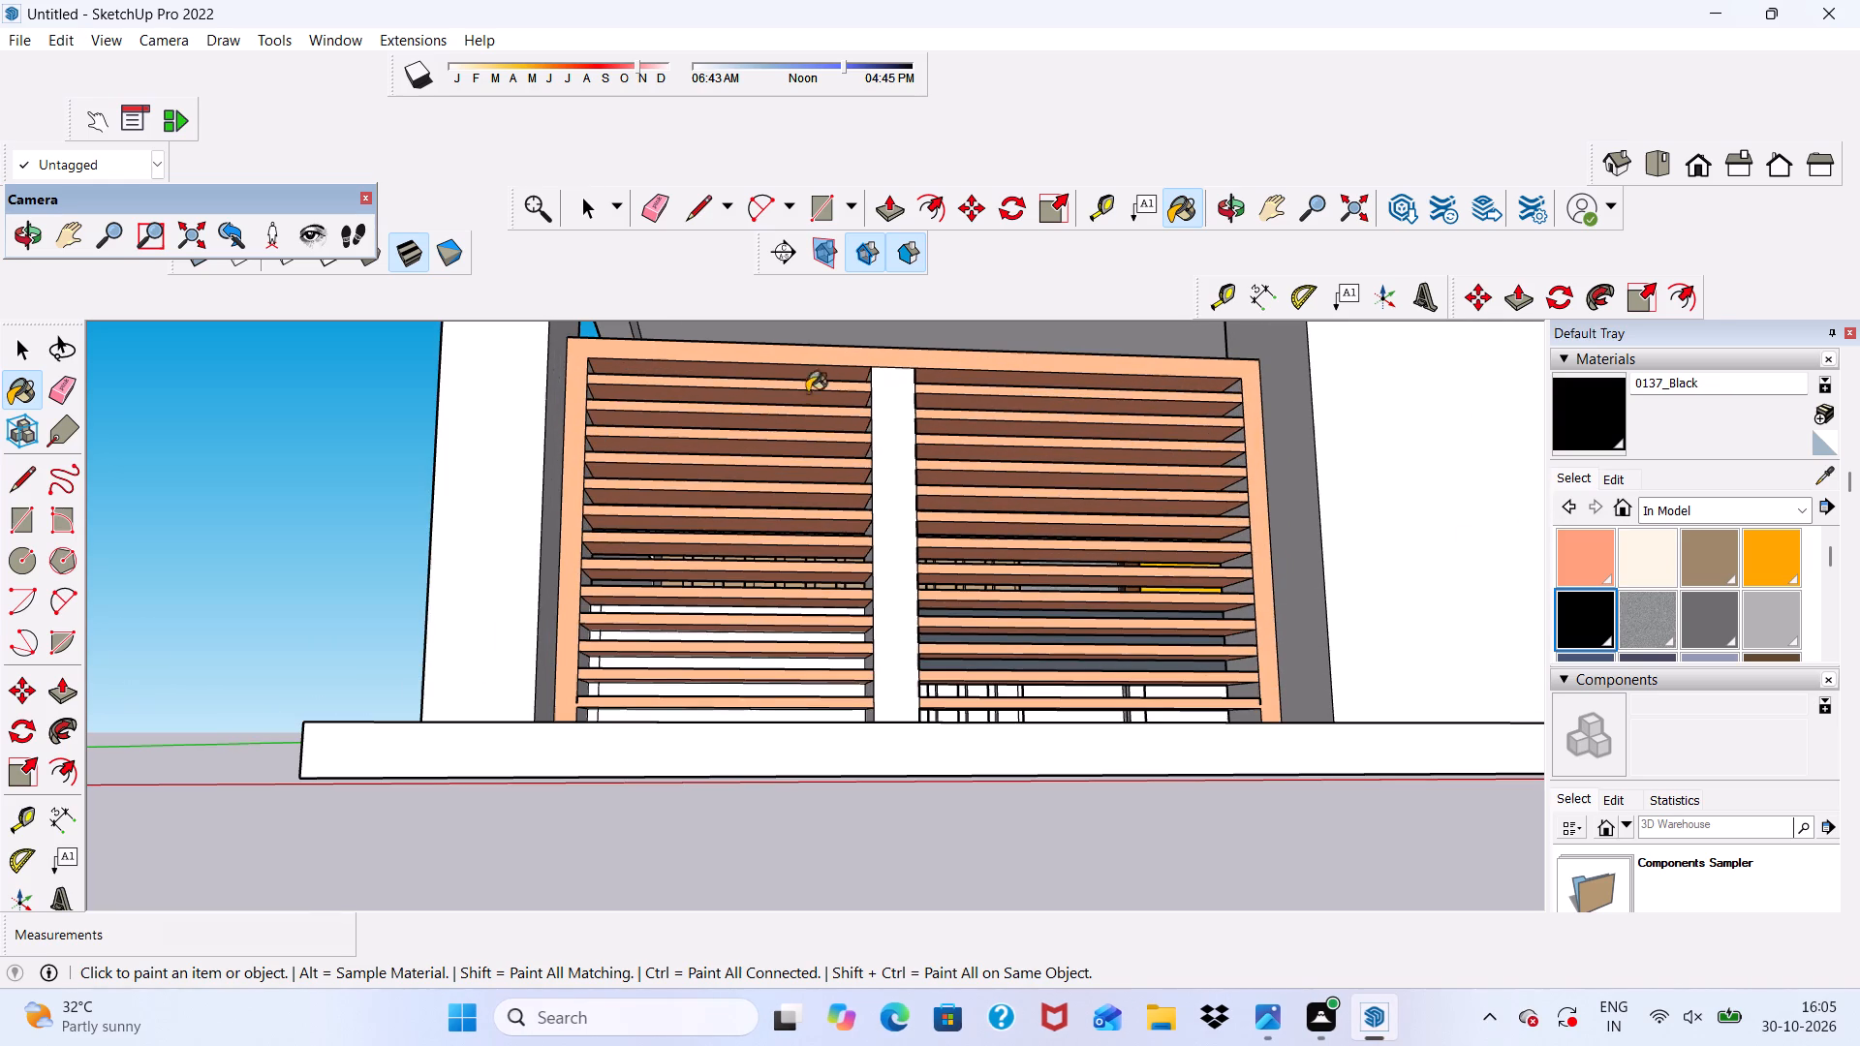
click(881, 417)
scroll(844, 312, up, 5)
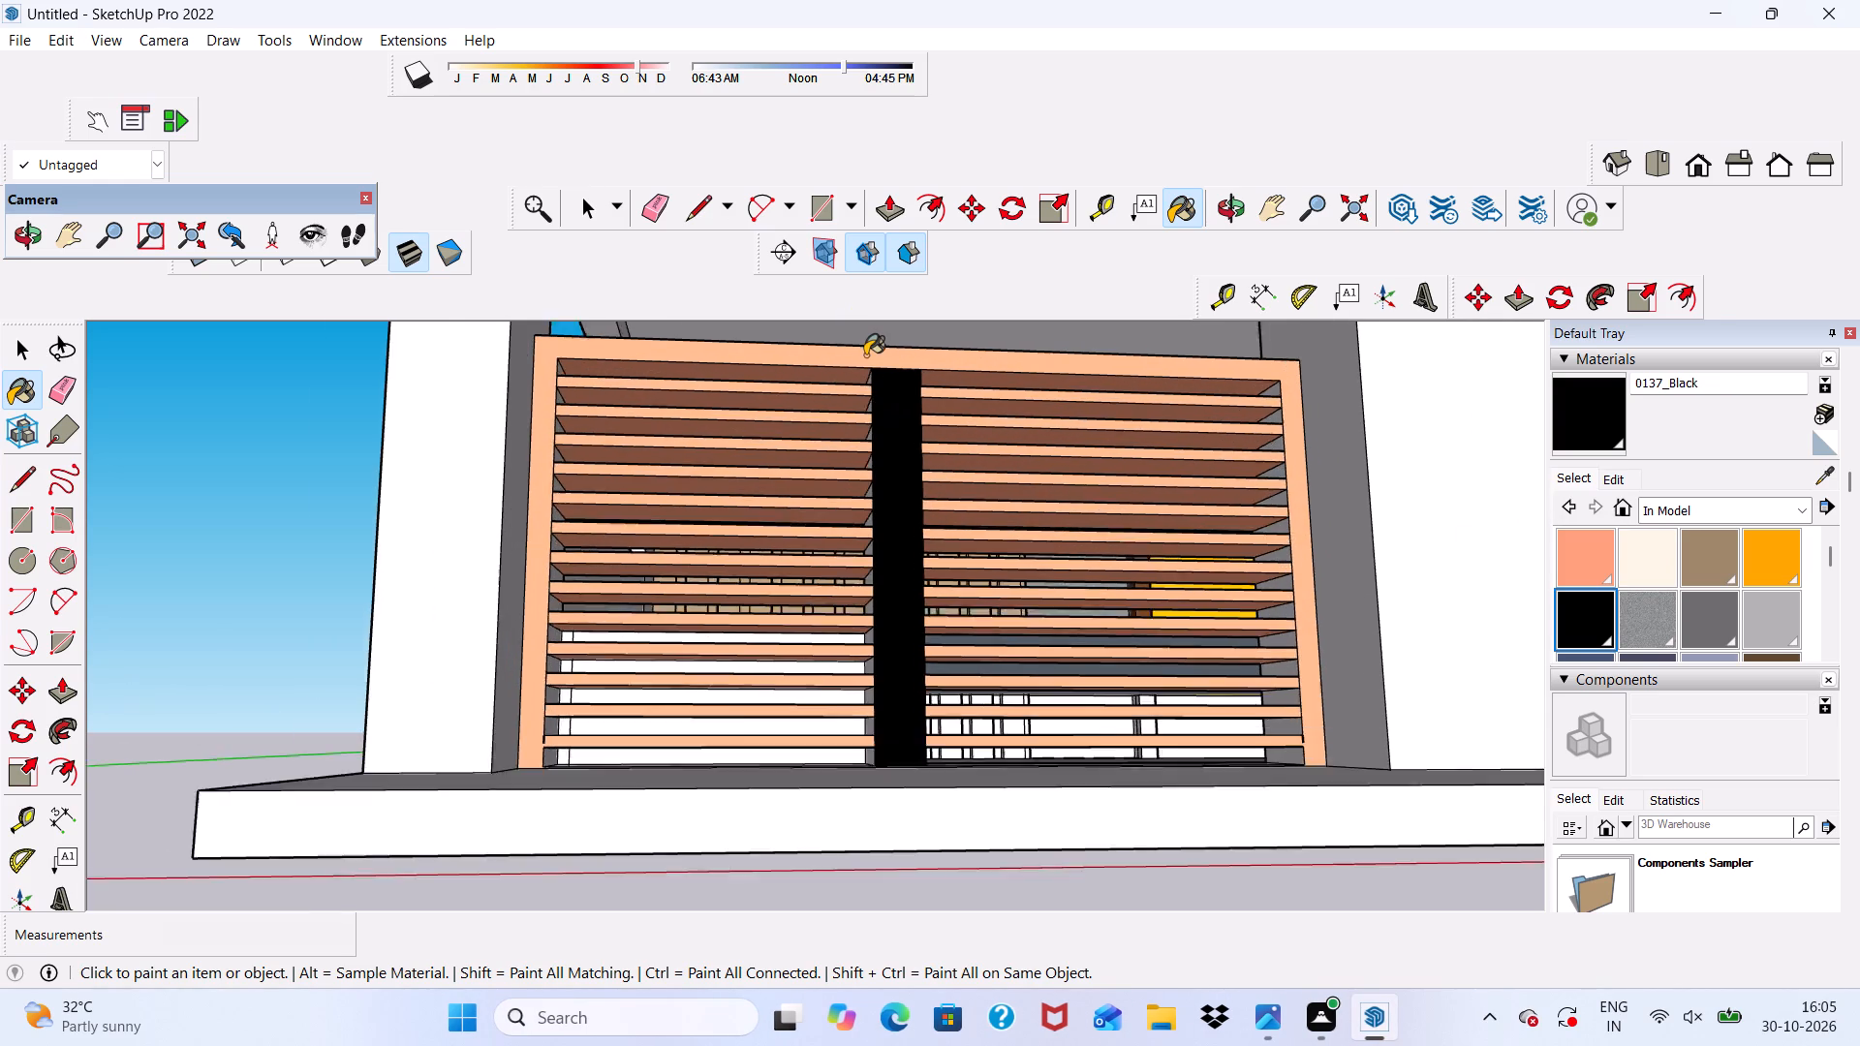
scroll(865, 355, up, 4)
click(868, 362)
Paint the strips beneath the lowest slats of both bays and the foot of the centre post with 0137_Black.
scroll(796, 365, down, 5)
middle_drag(953, 582, 775, 751)
scroll(775, 751, up, 5)
scroll(455, 678, up, 6)
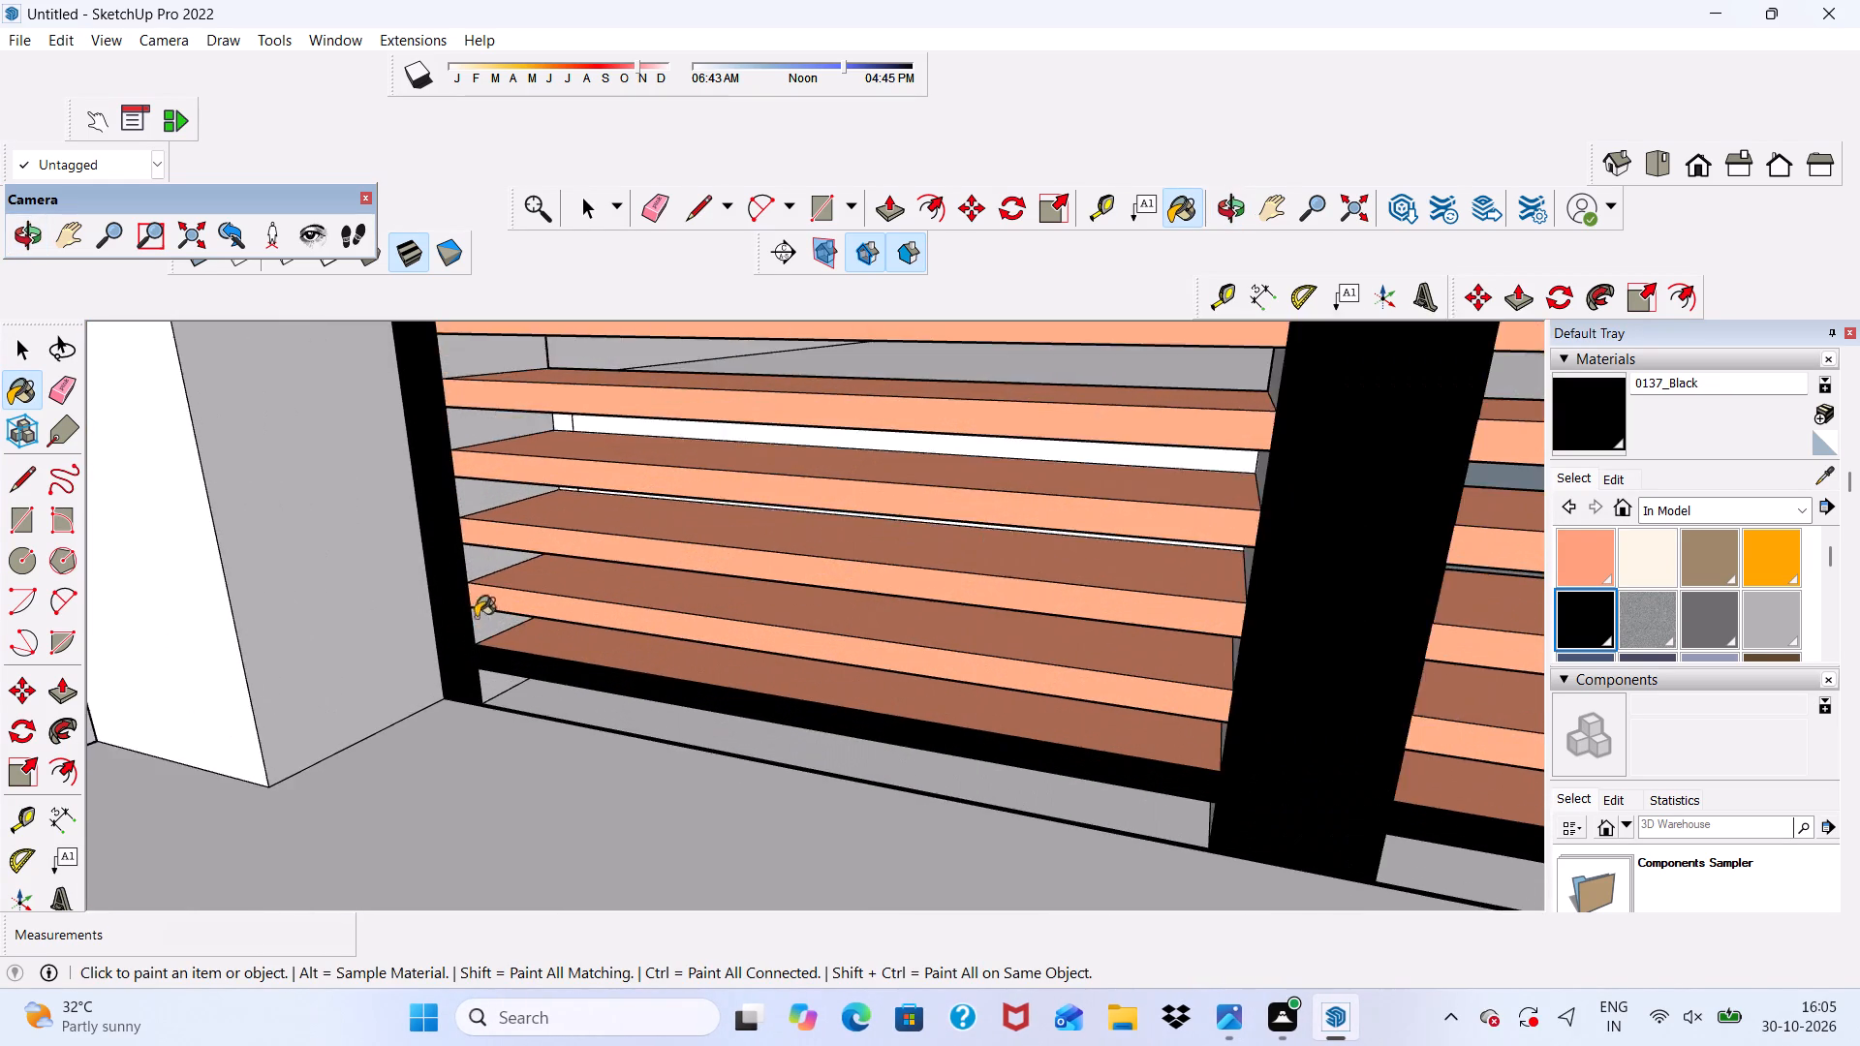
scroll(476, 617, up, 4)
click(448, 678)
click(499, 710)
scroll(525, 675, down, 7)
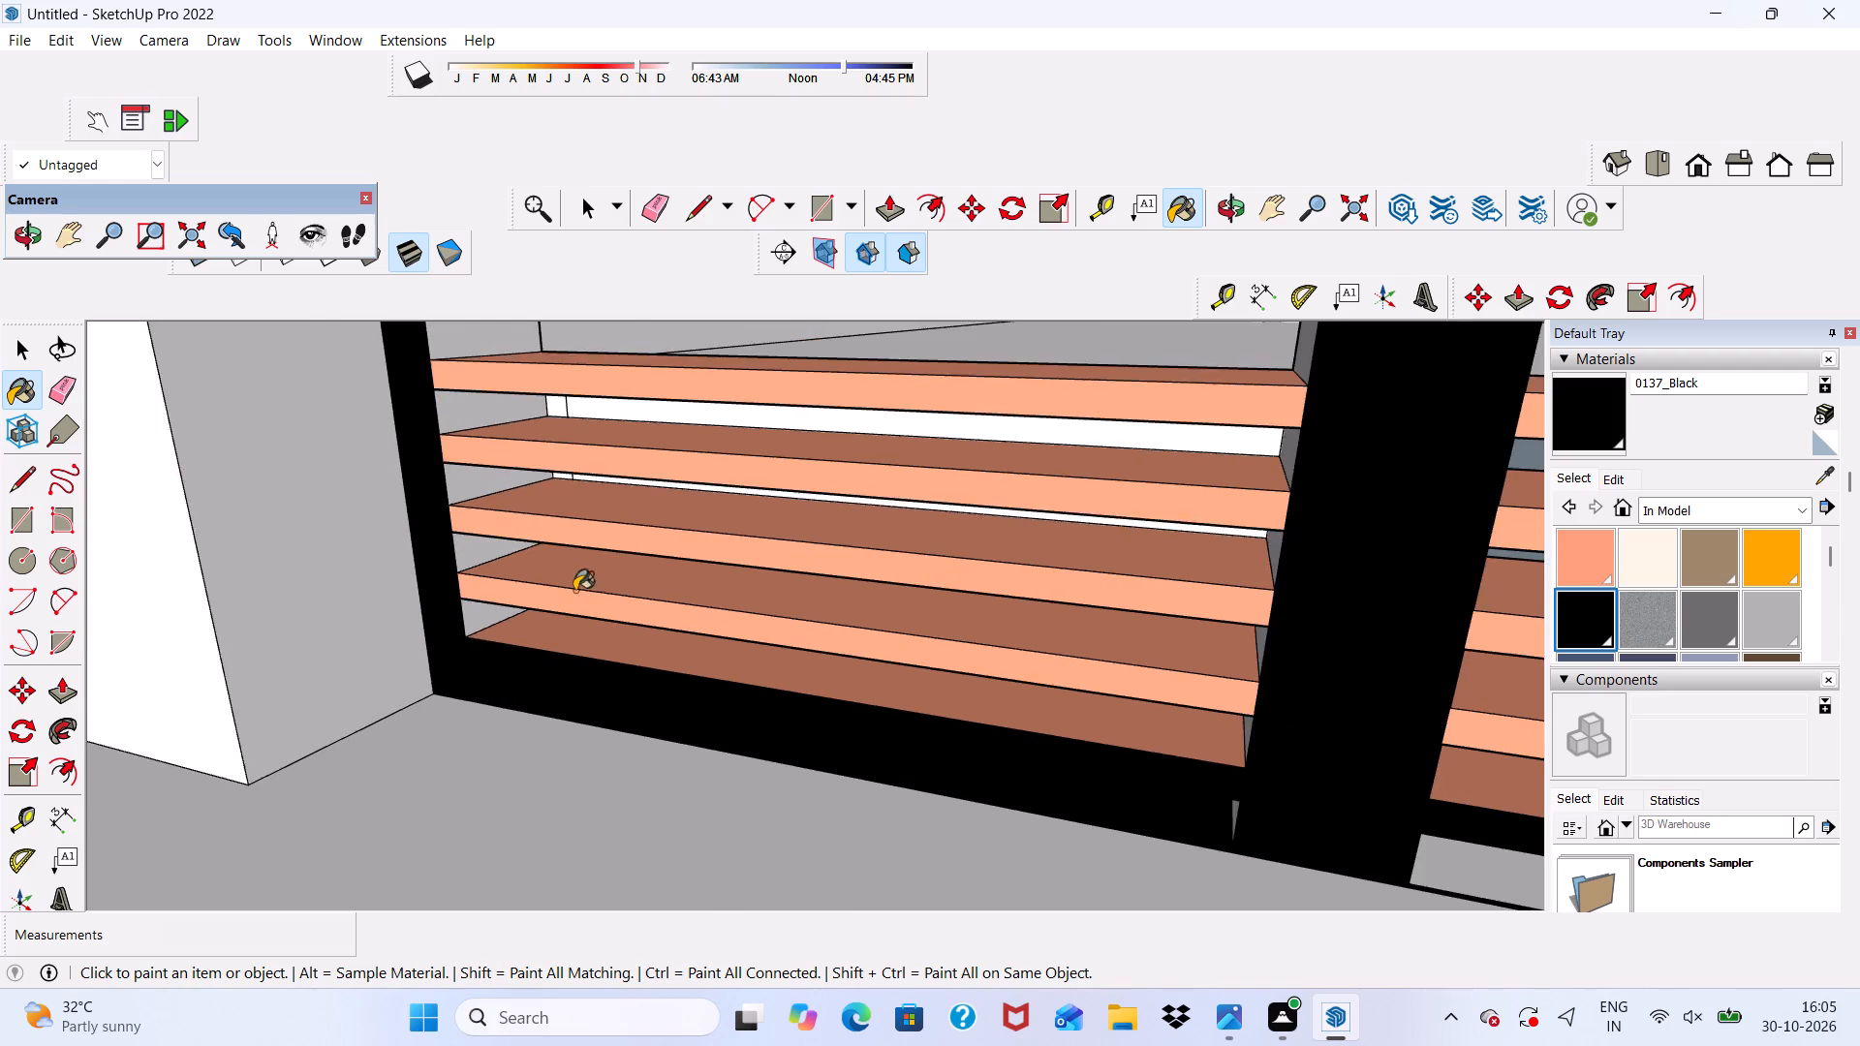
scroll(574, 591, down, 5)
click(944, 758)
click(944, 748)
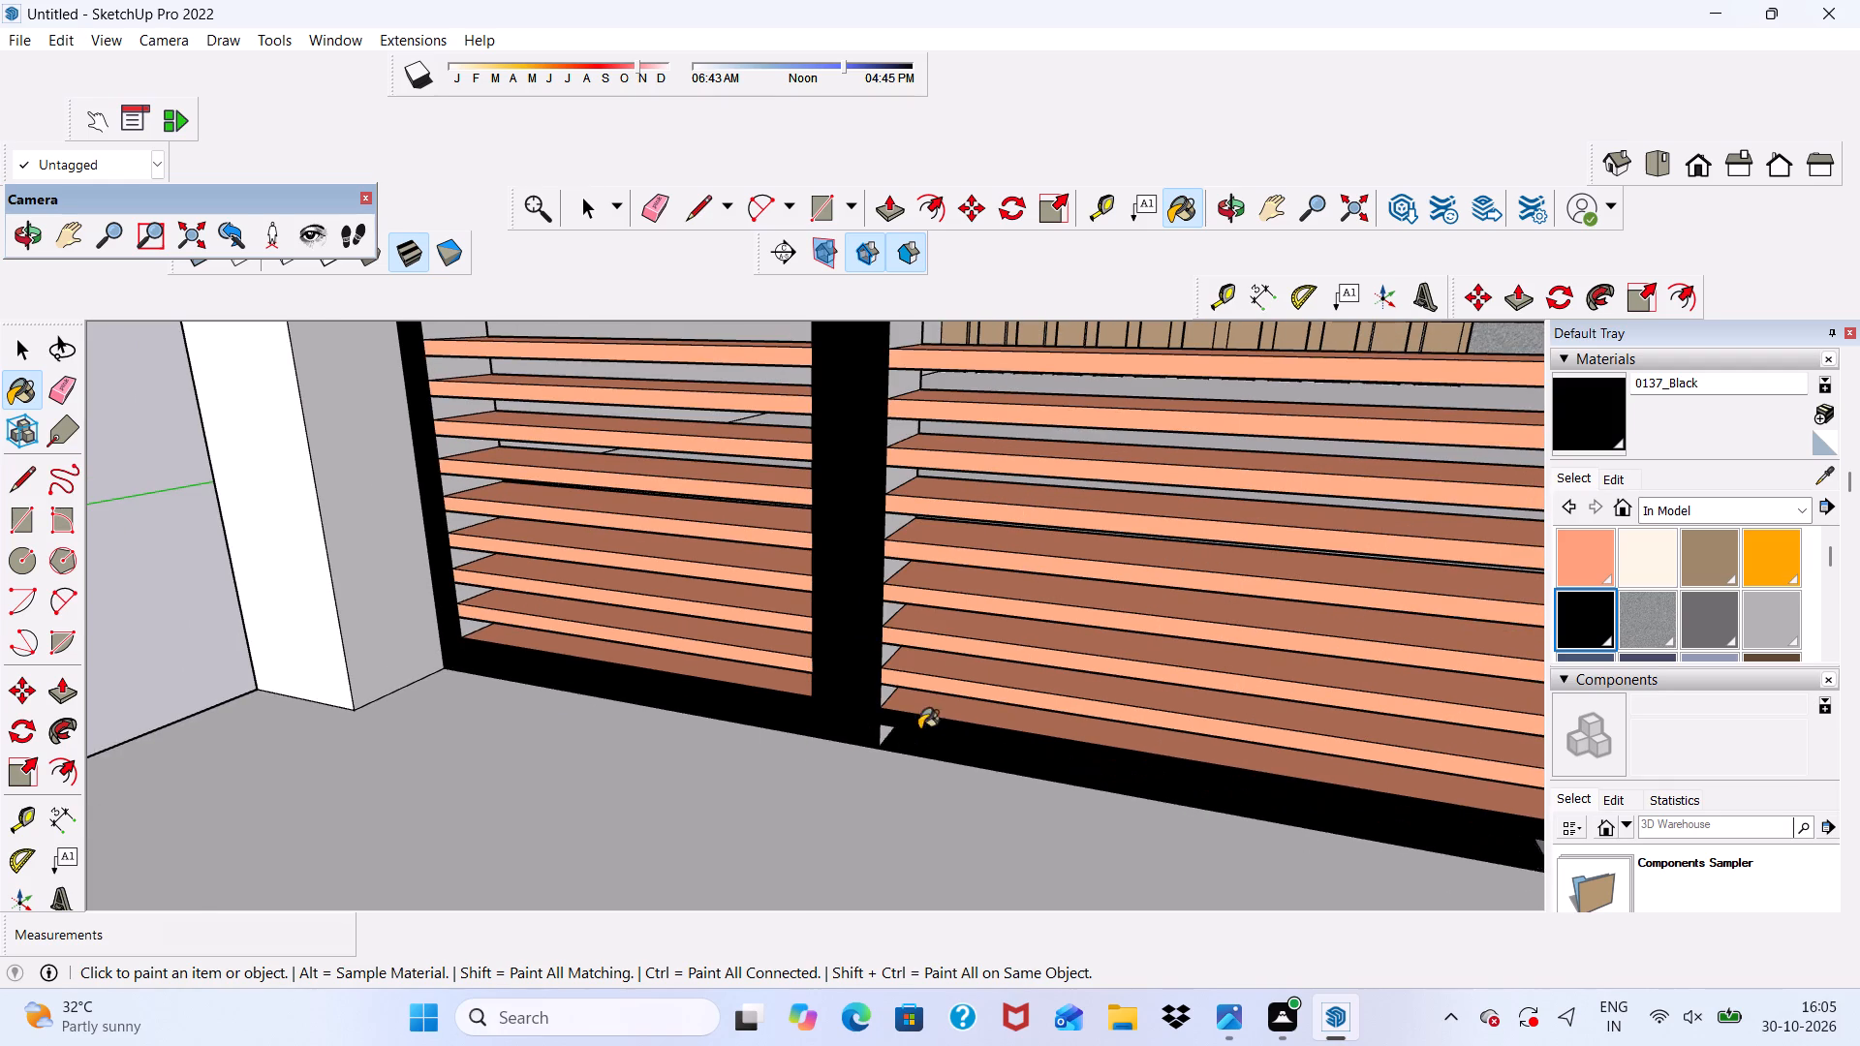
scroll(681, 680, down, 5)
scroll(775, 709, up, 6)
scroll(797, 709, down, 1)
scroll(813, 709, up, 3)
click(820, 732)
Paint the top inner side face of the left bay's outer frame and the underside of its top rail with 0137_Black.
scroll(649, 653, down, 6)
middle_drag(606, 727, 960, 702)
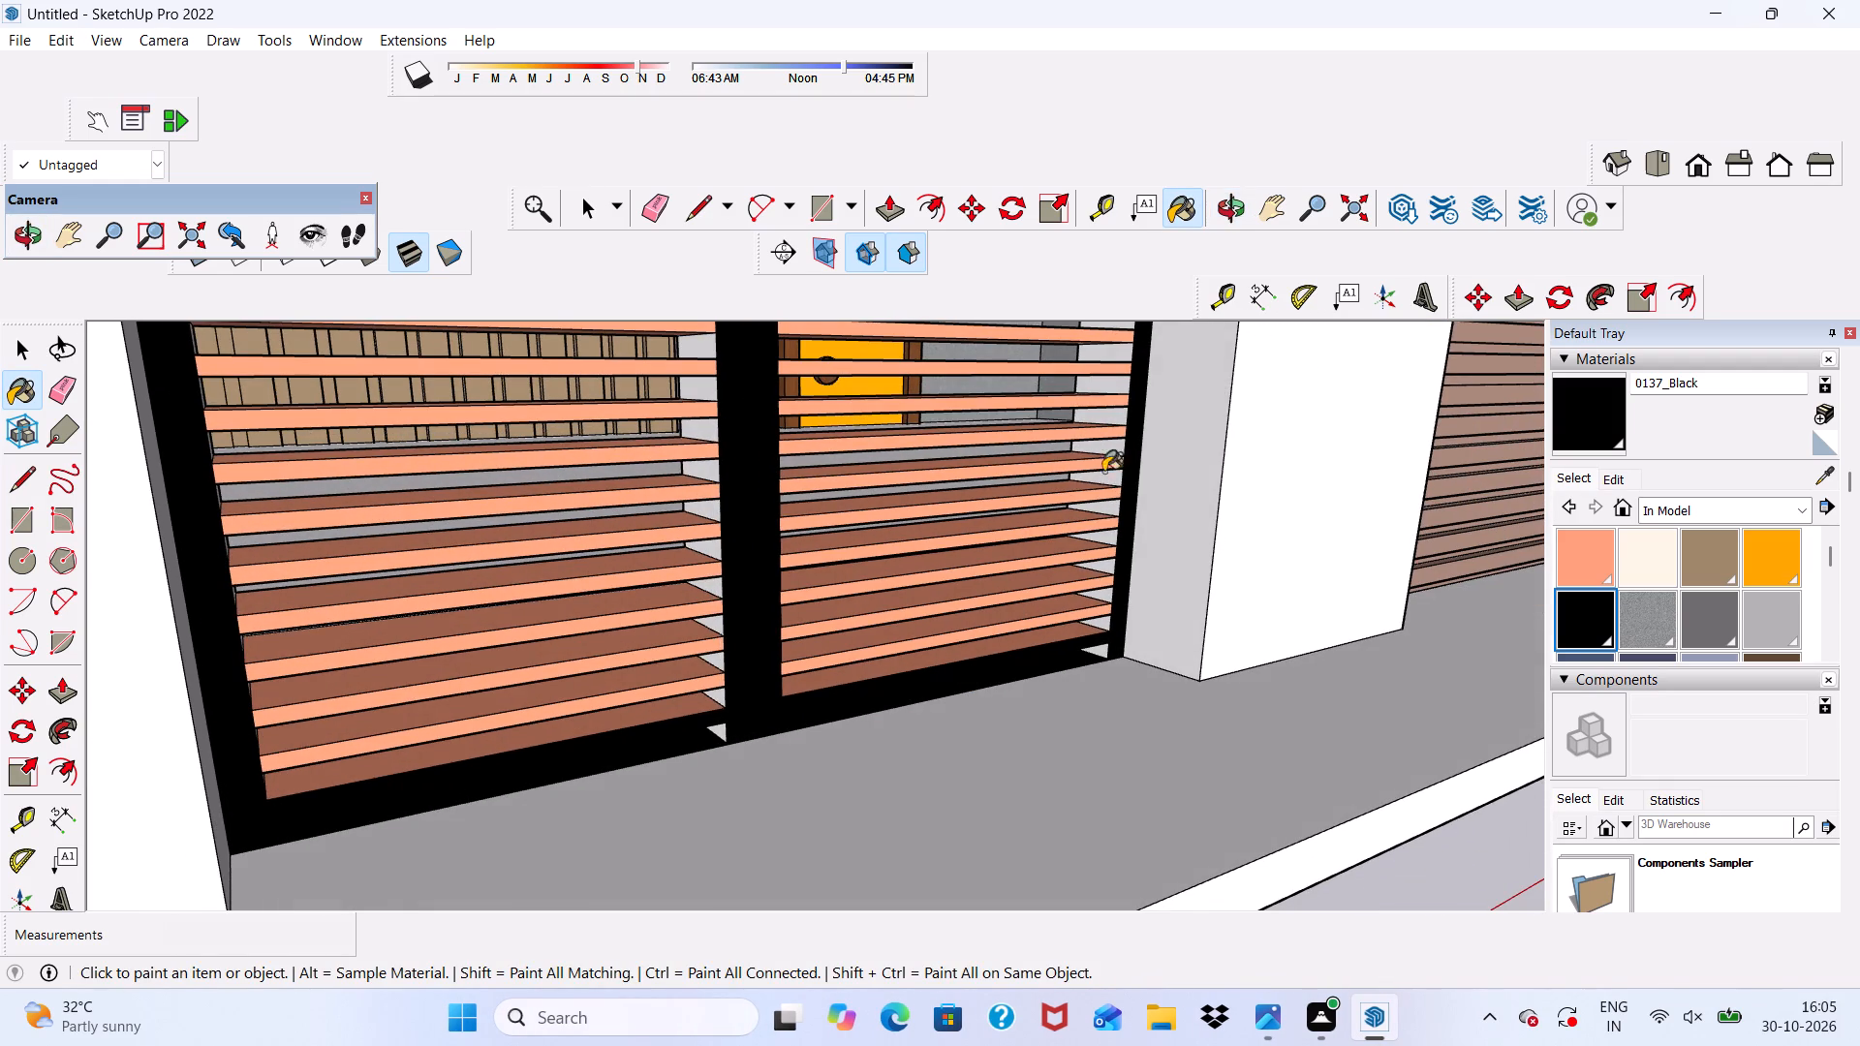
scroll(1040, 538, down, 6)
middle_drag(847, 557, 521, 504)
scroll(447, 446, up, 5)
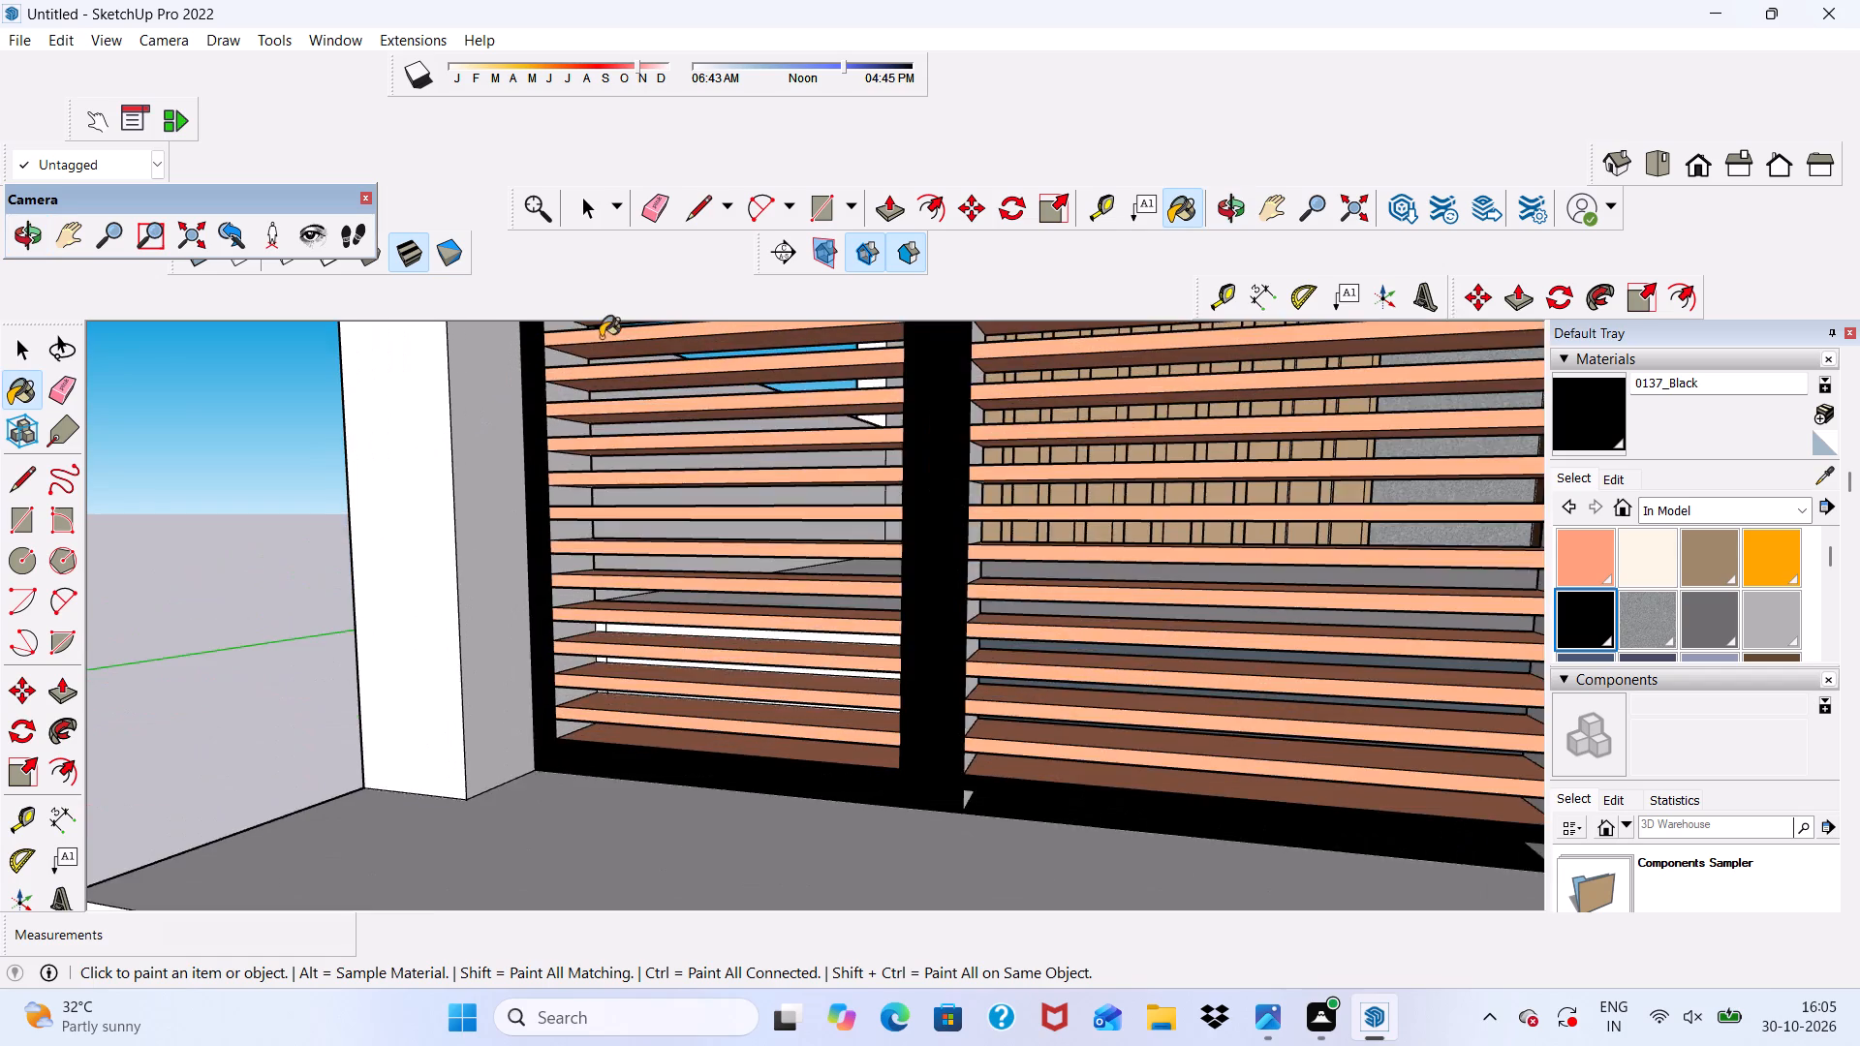
scroll(601, 337, up, 9)
scroll(525, 471, down, 6)
scroll(547, 298, up, 13)
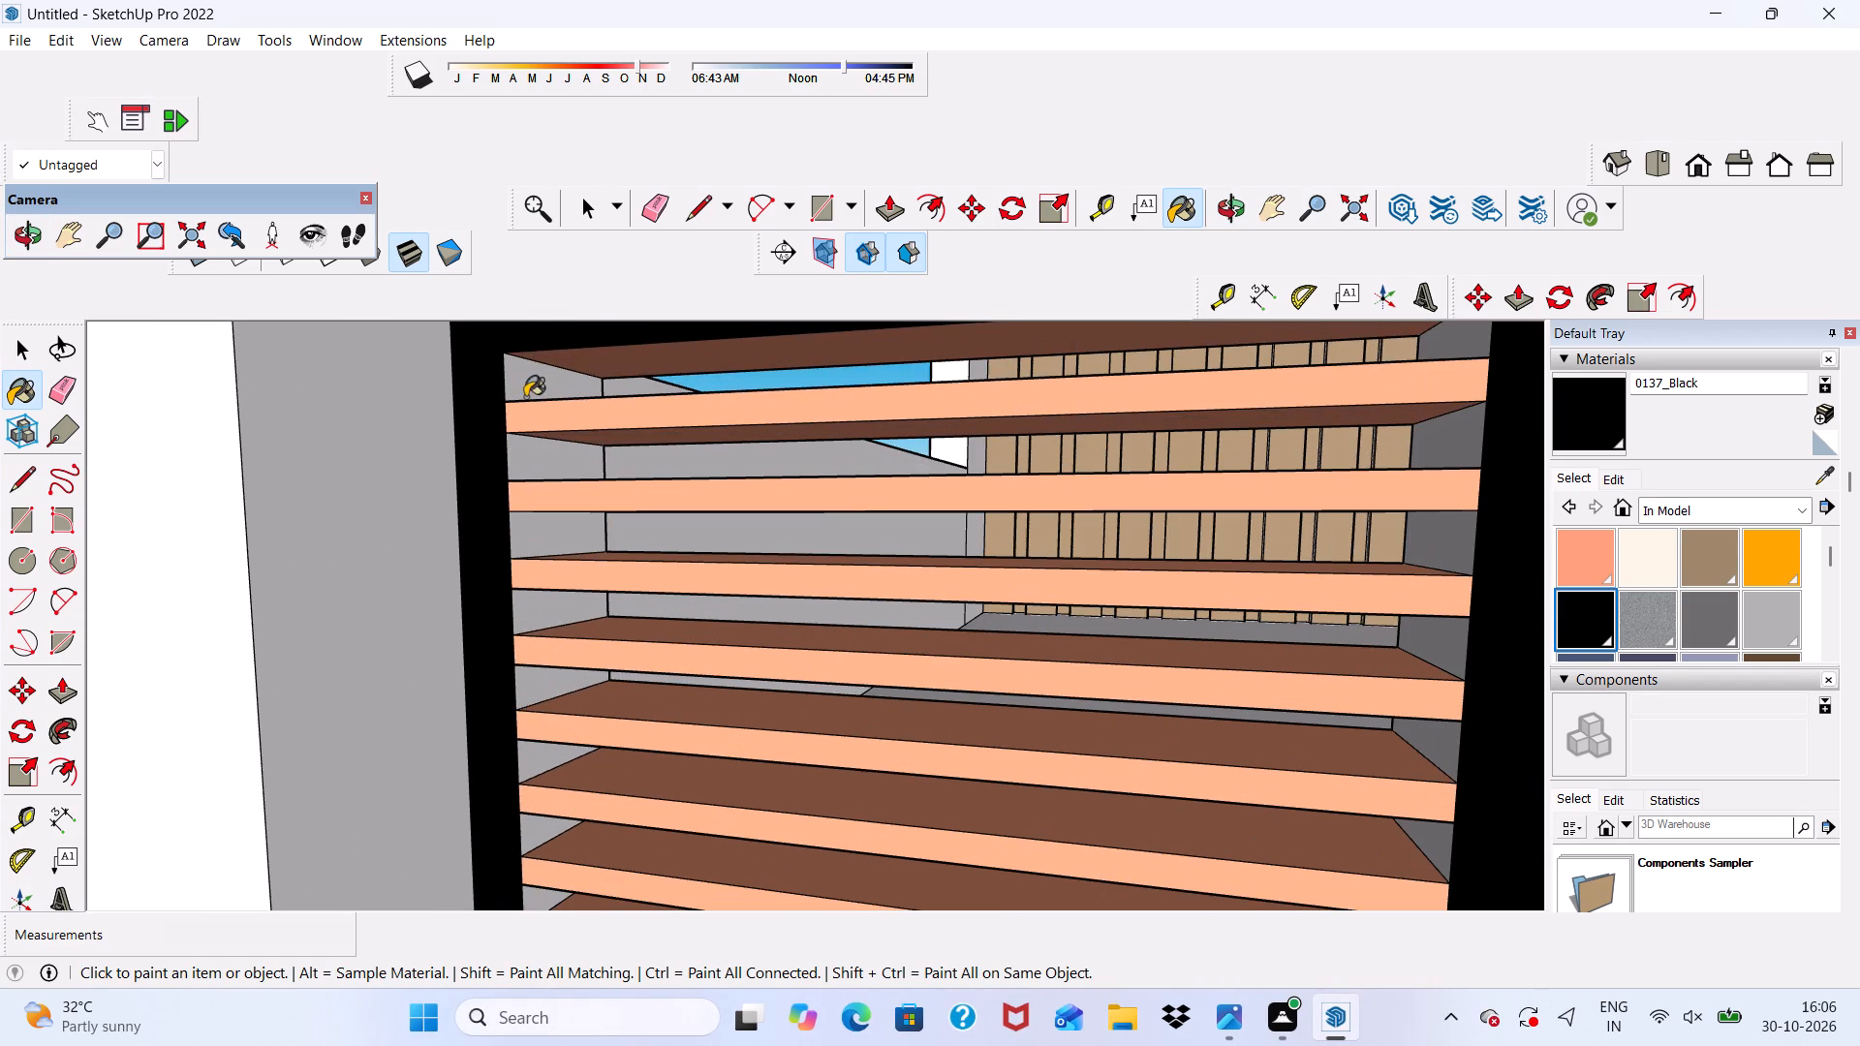
click(526, 373)
click(604, 349)
scroll(589, 379, down, 5)
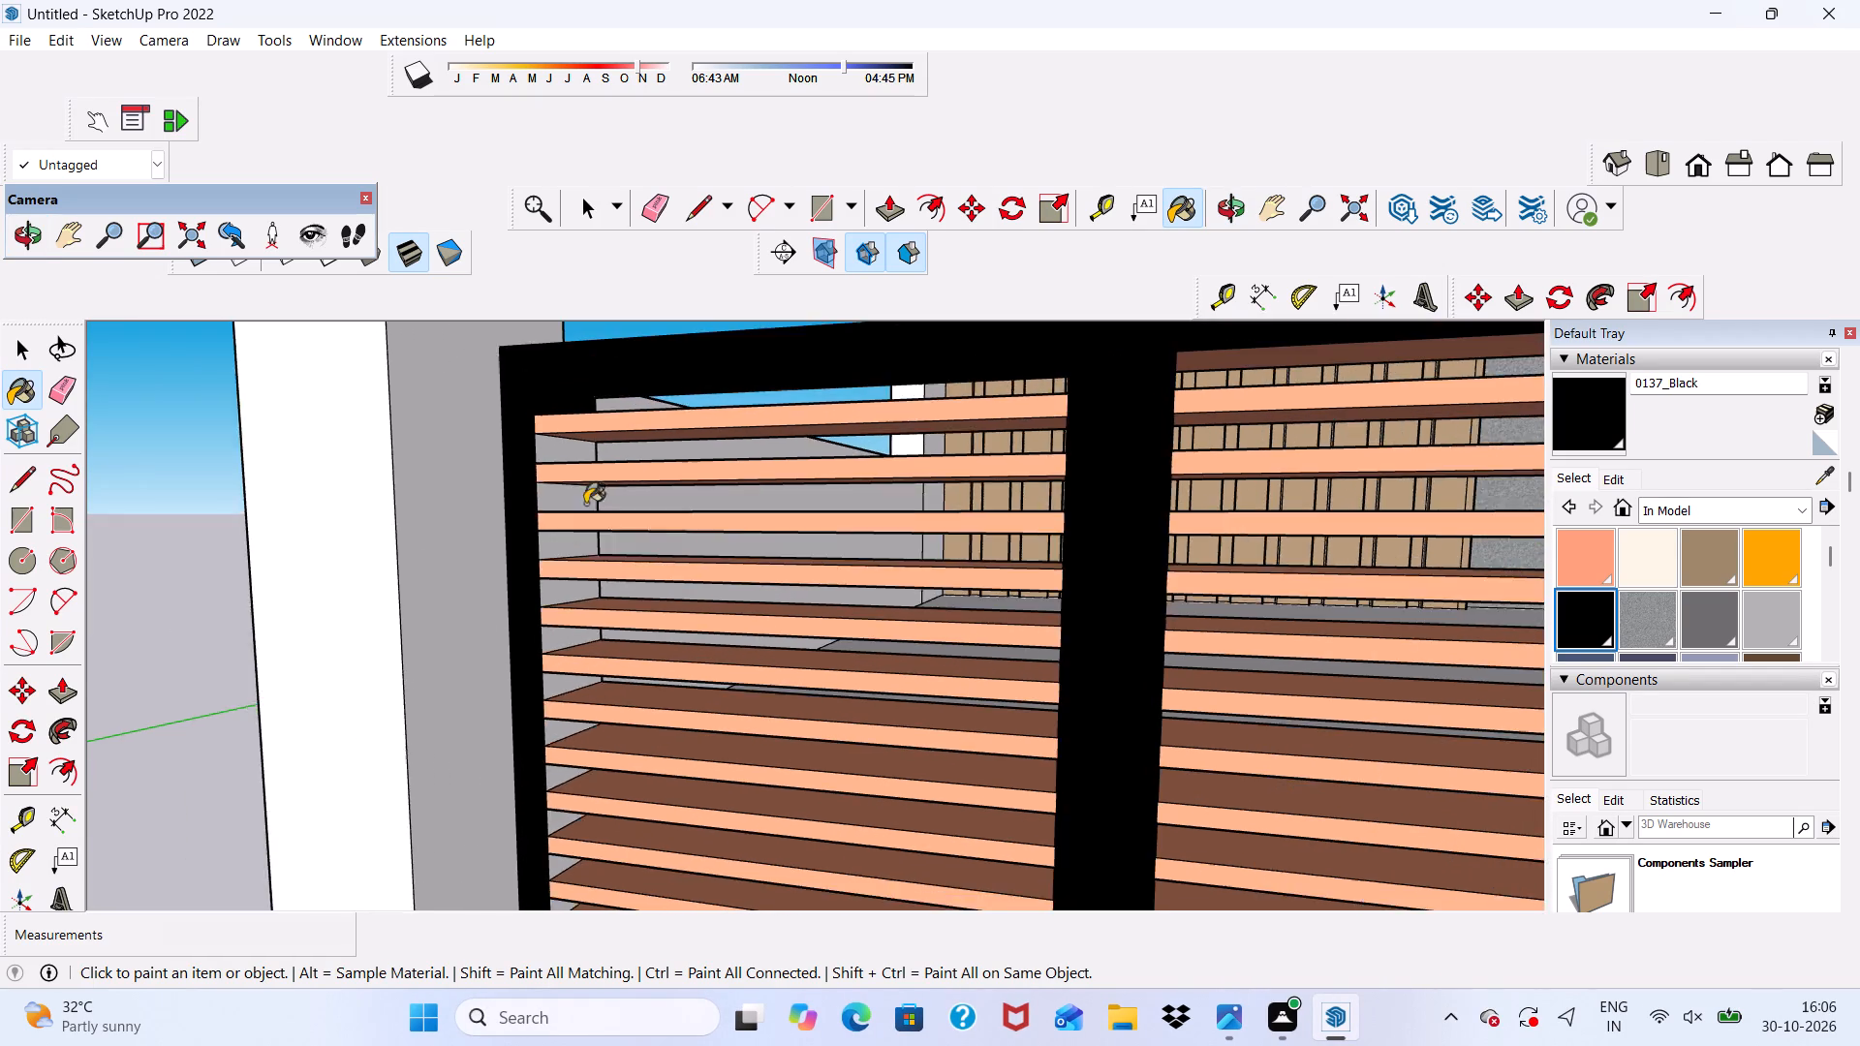
Paint the right bay's top rail underside and the topmost inner face of its outer jamb with 0137_Black, undoing any paint on a slat.
scroll(585, 504, down, 5)
scroll(999, 423, up, 2)
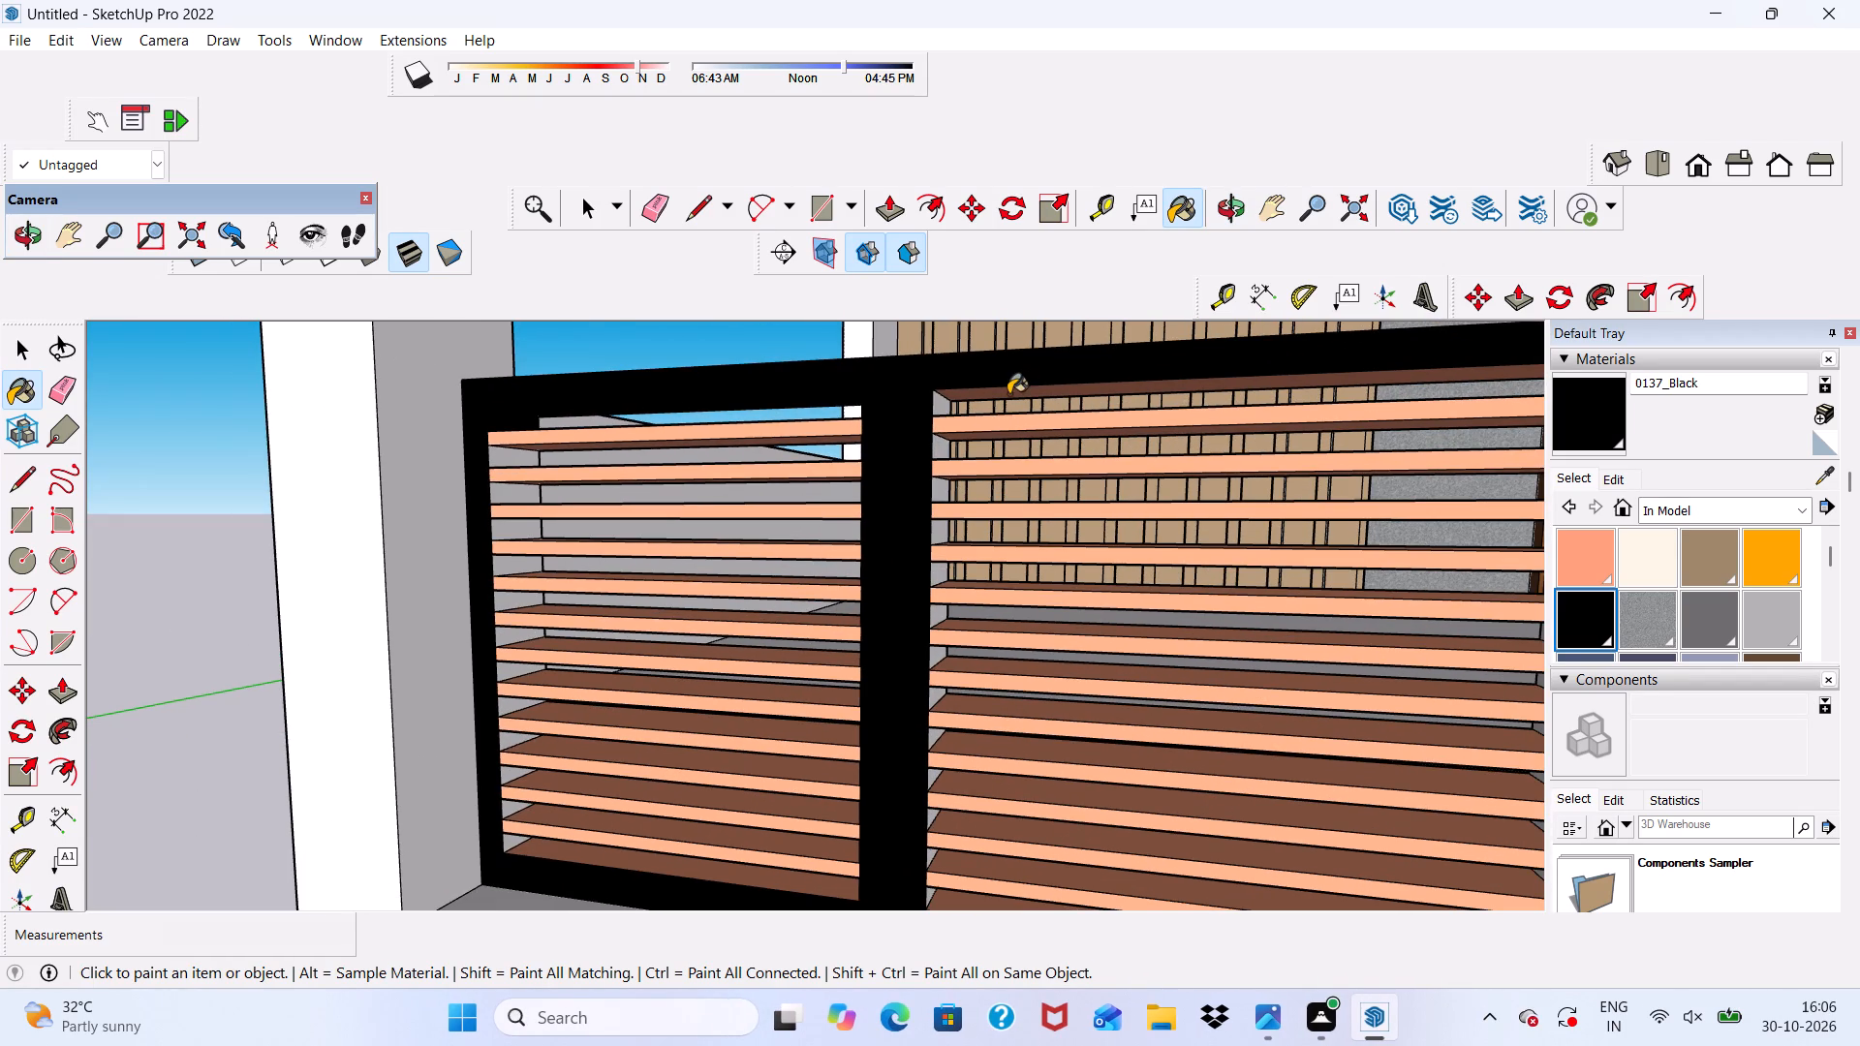
scroll(742, 417, down, 2)
middle_drag(793, 452, 913, 392)
scroll(916, 391, up, 7)
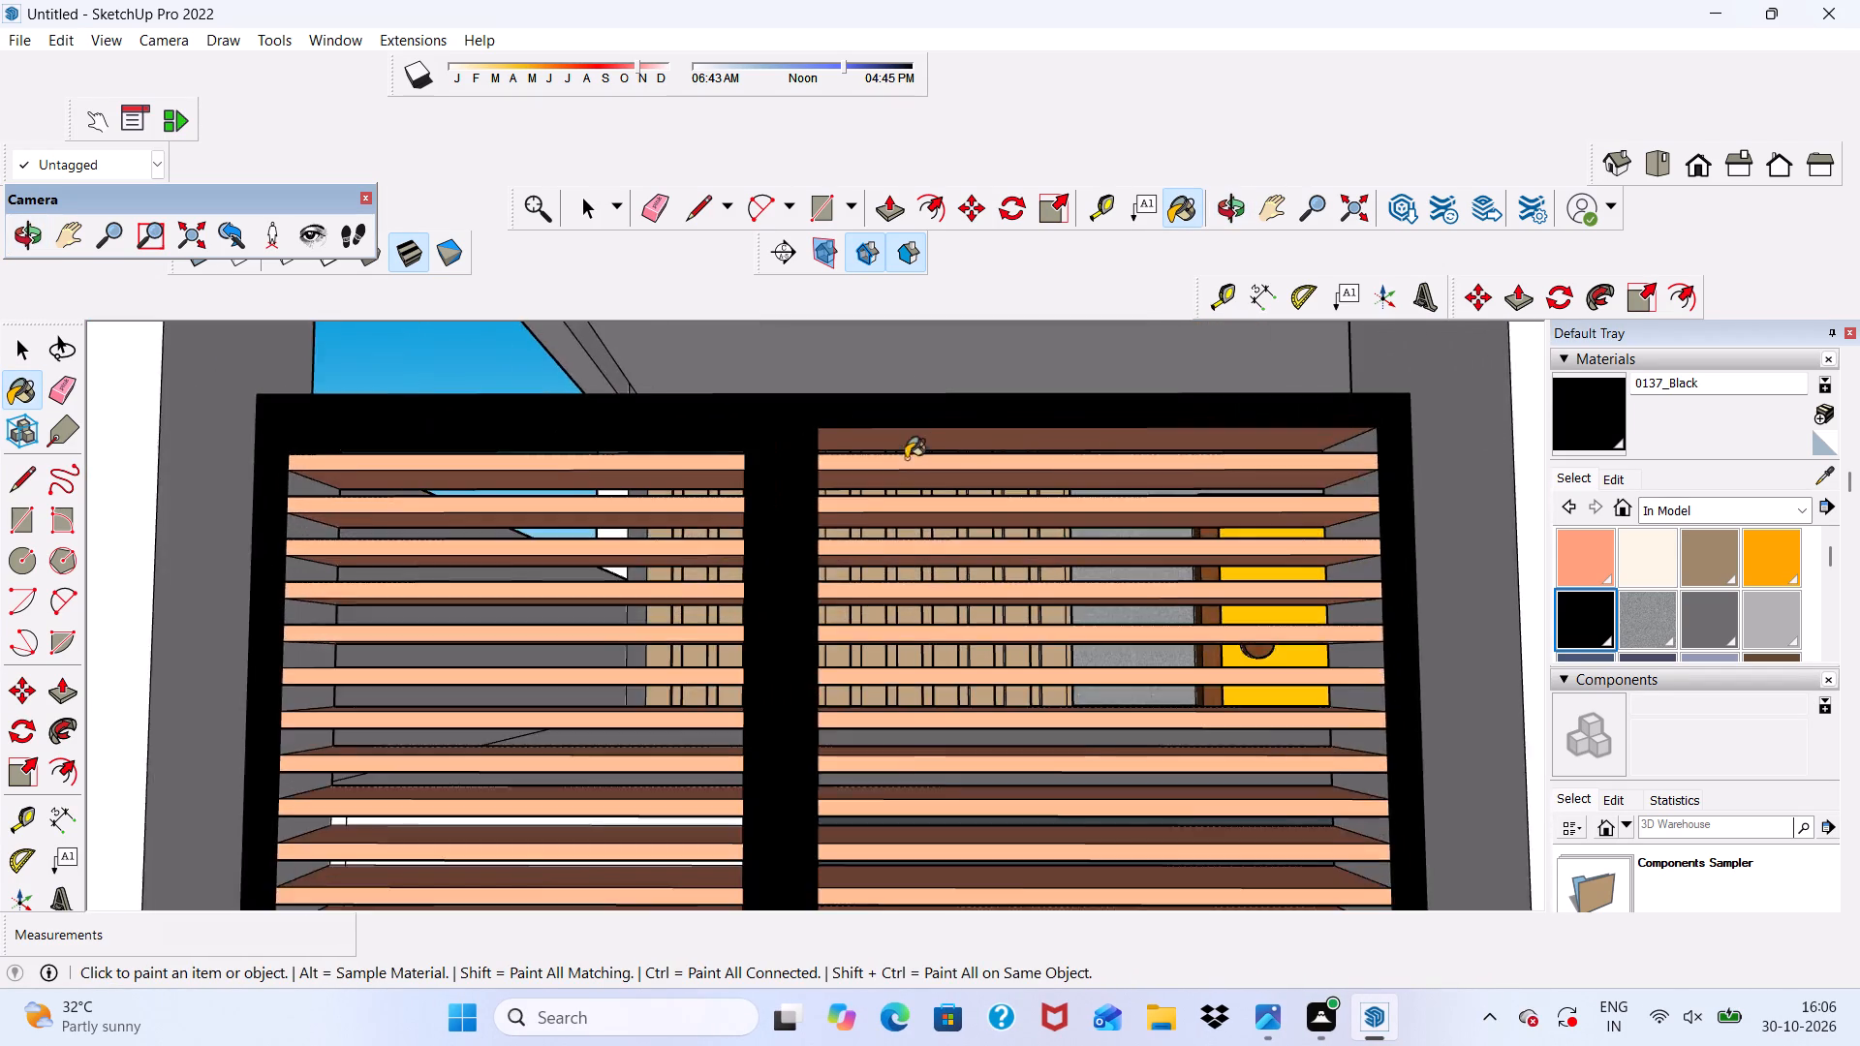
scroll(906, 458, up, 3)
click(866, 415)
scroll(622, 407, down, 6)
scroll(1156, 482, up, 6)
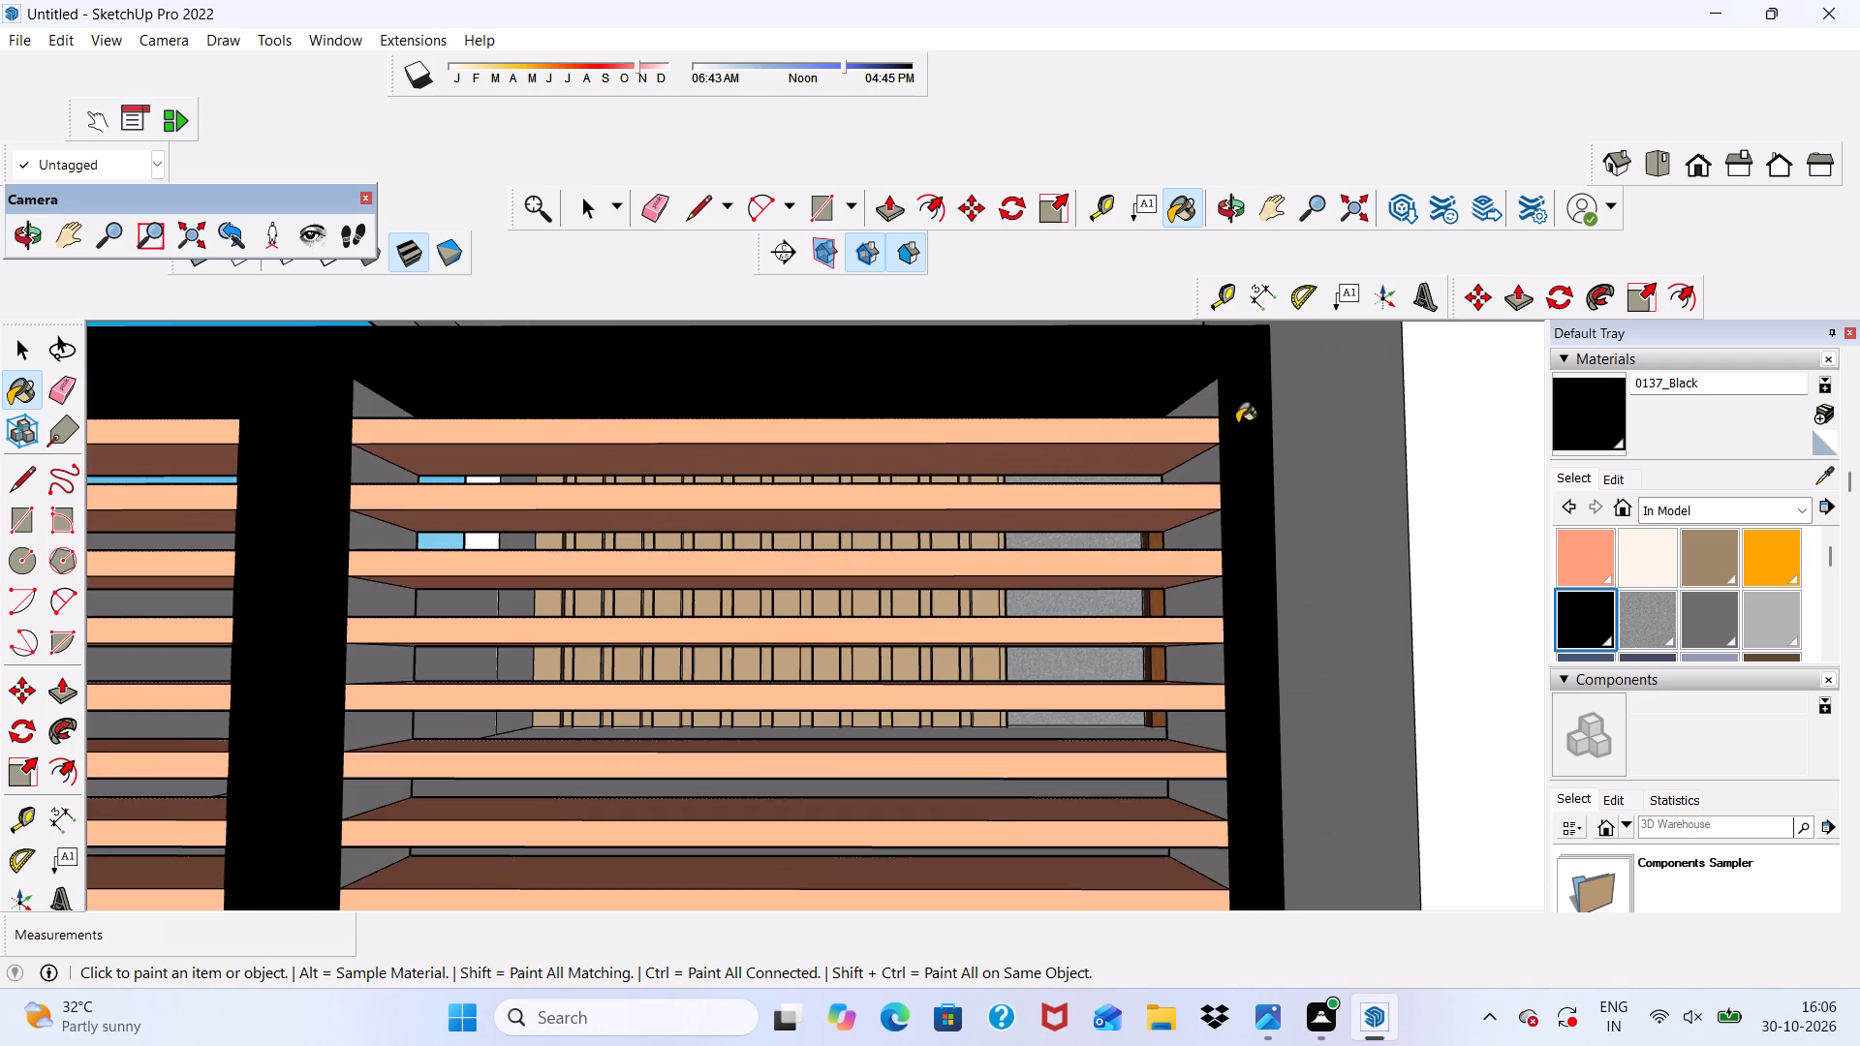
click(1206, 400)
click(1202, 449)
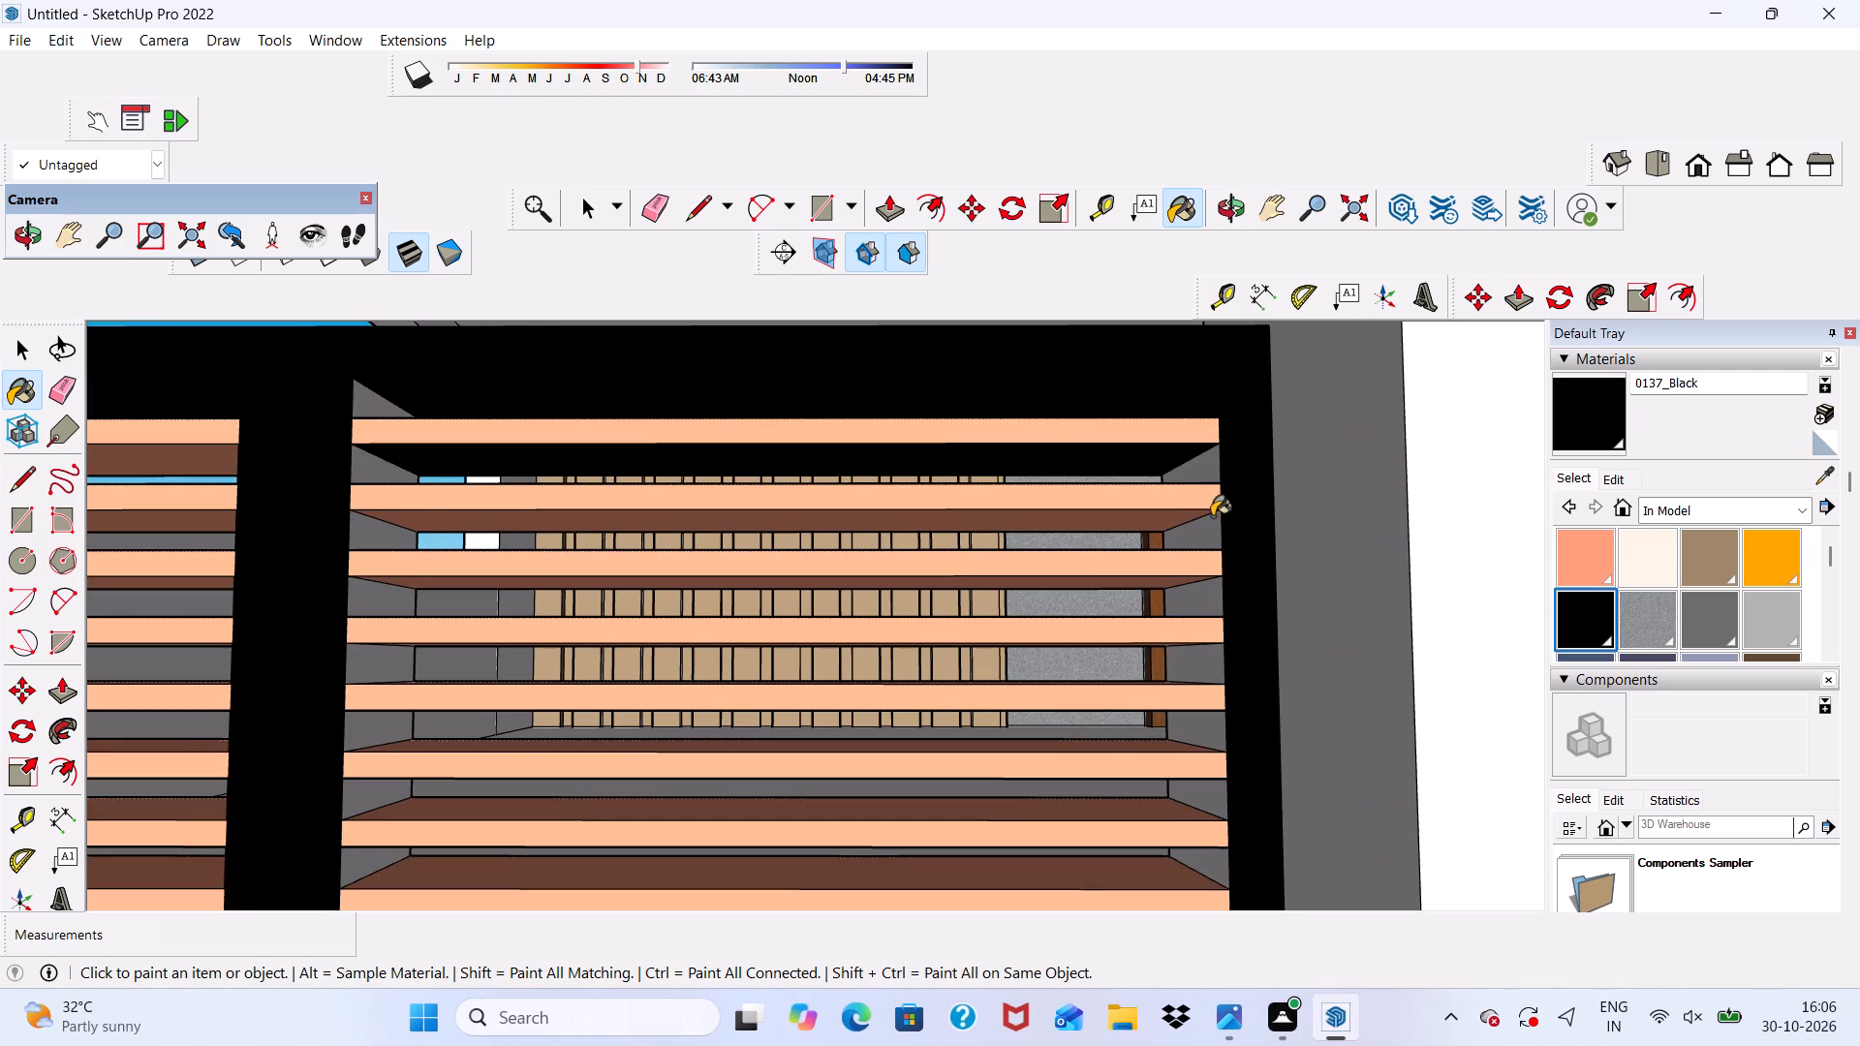
key(ctrl+z)
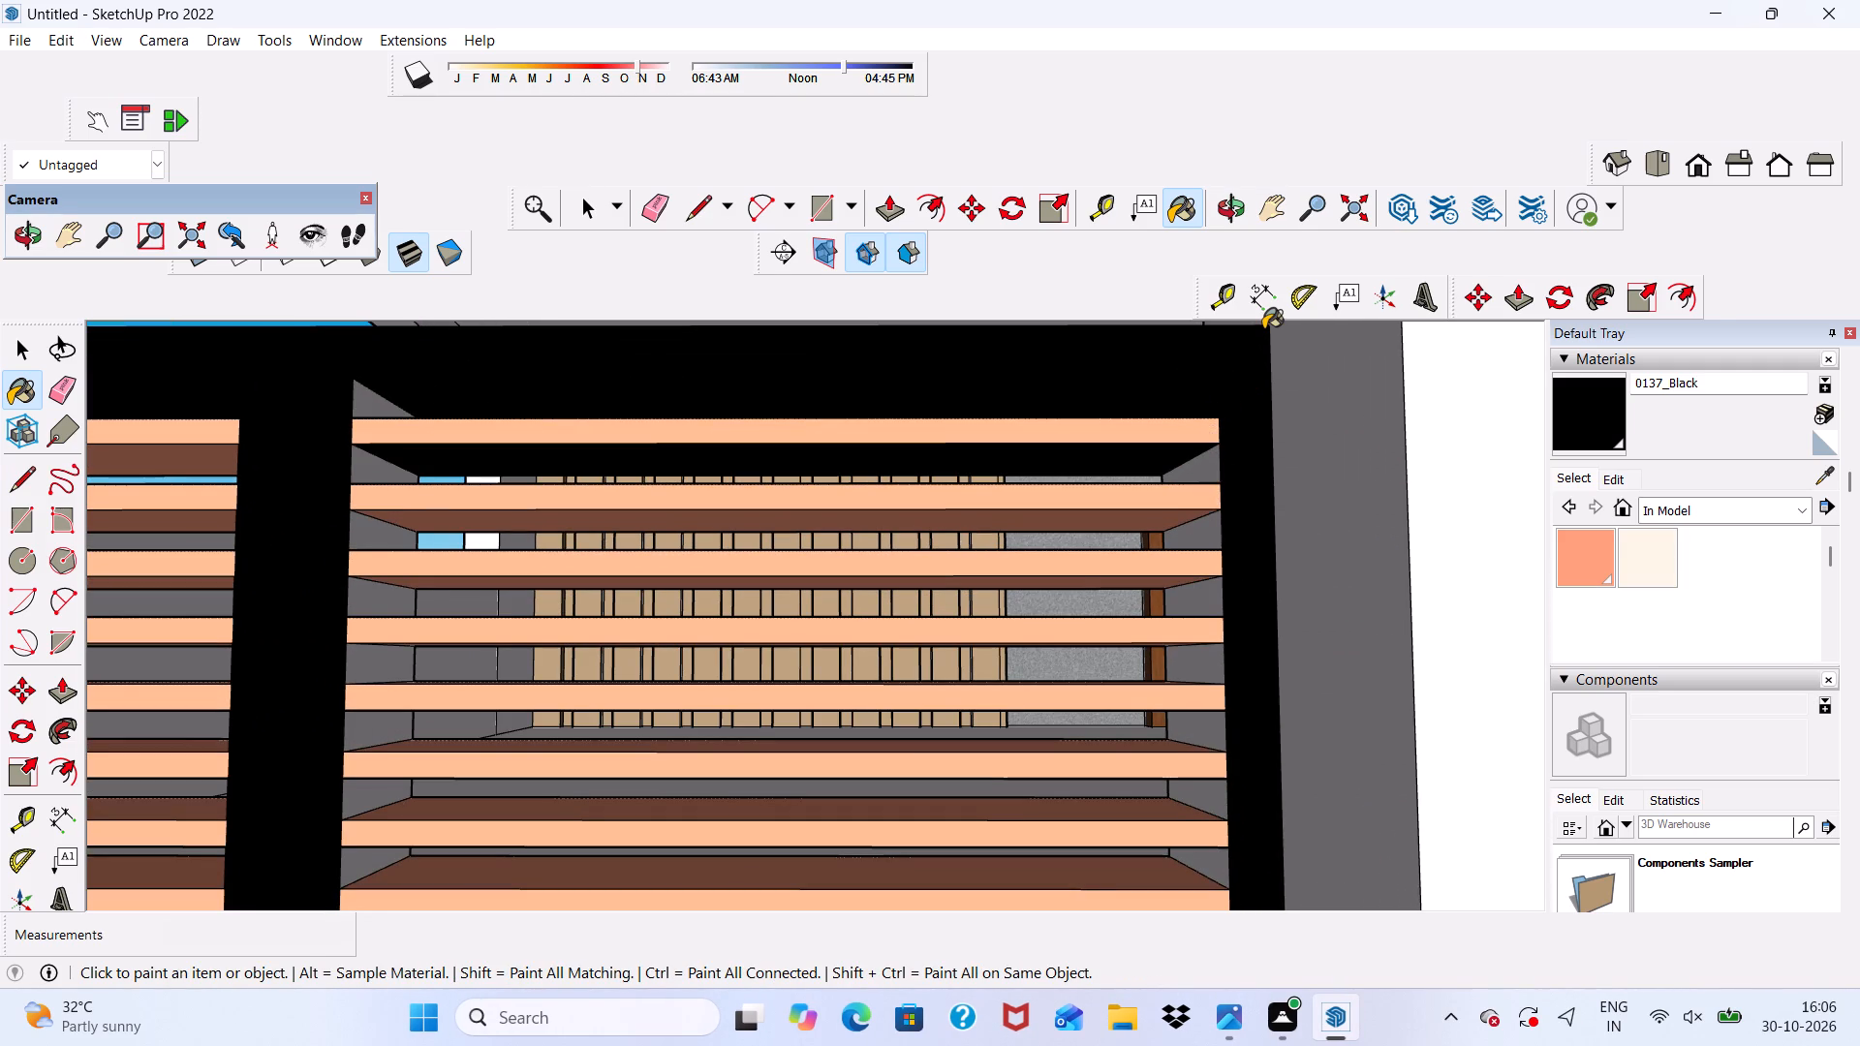
Paint the right bay's outer jamb inner faces between the upper slats with 0137_Black.
scroll(1286, 308, up, 5)
scroll(1162, 426, up, 3)
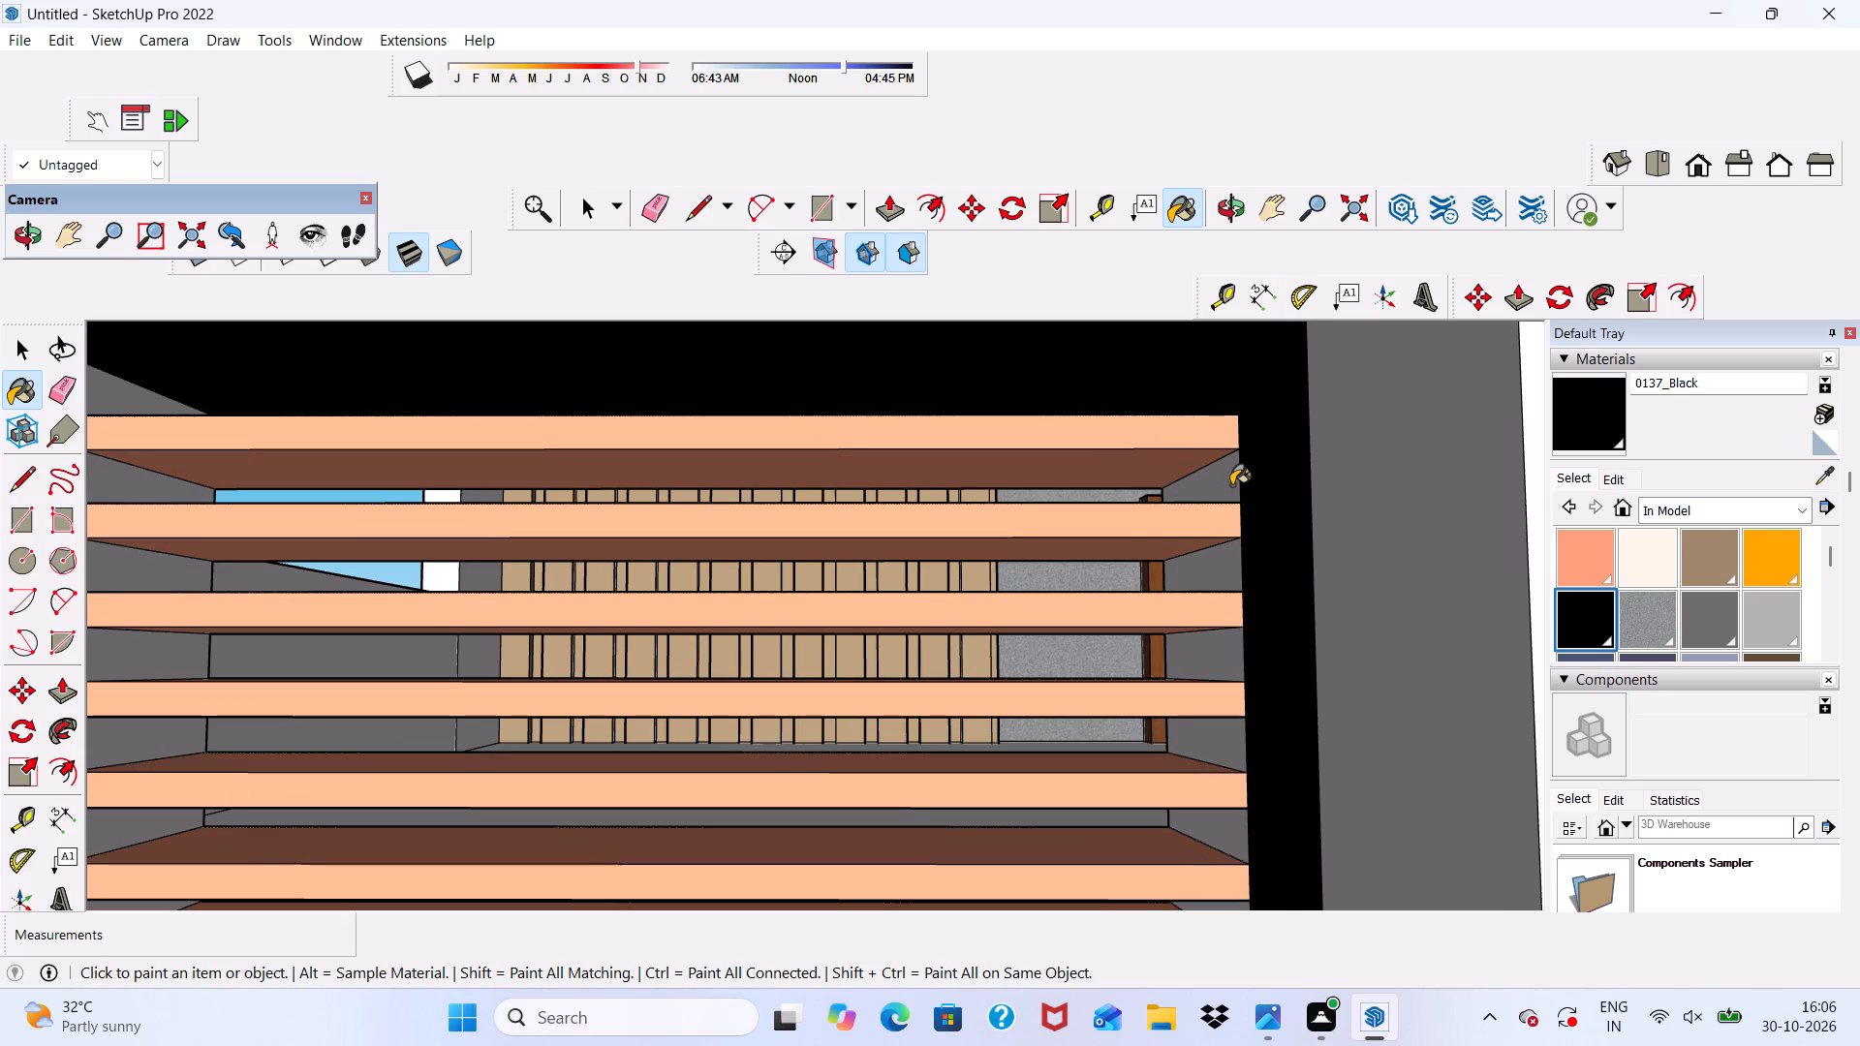
click(1231, 485)
click(1228, 570)
click(1216, 642)
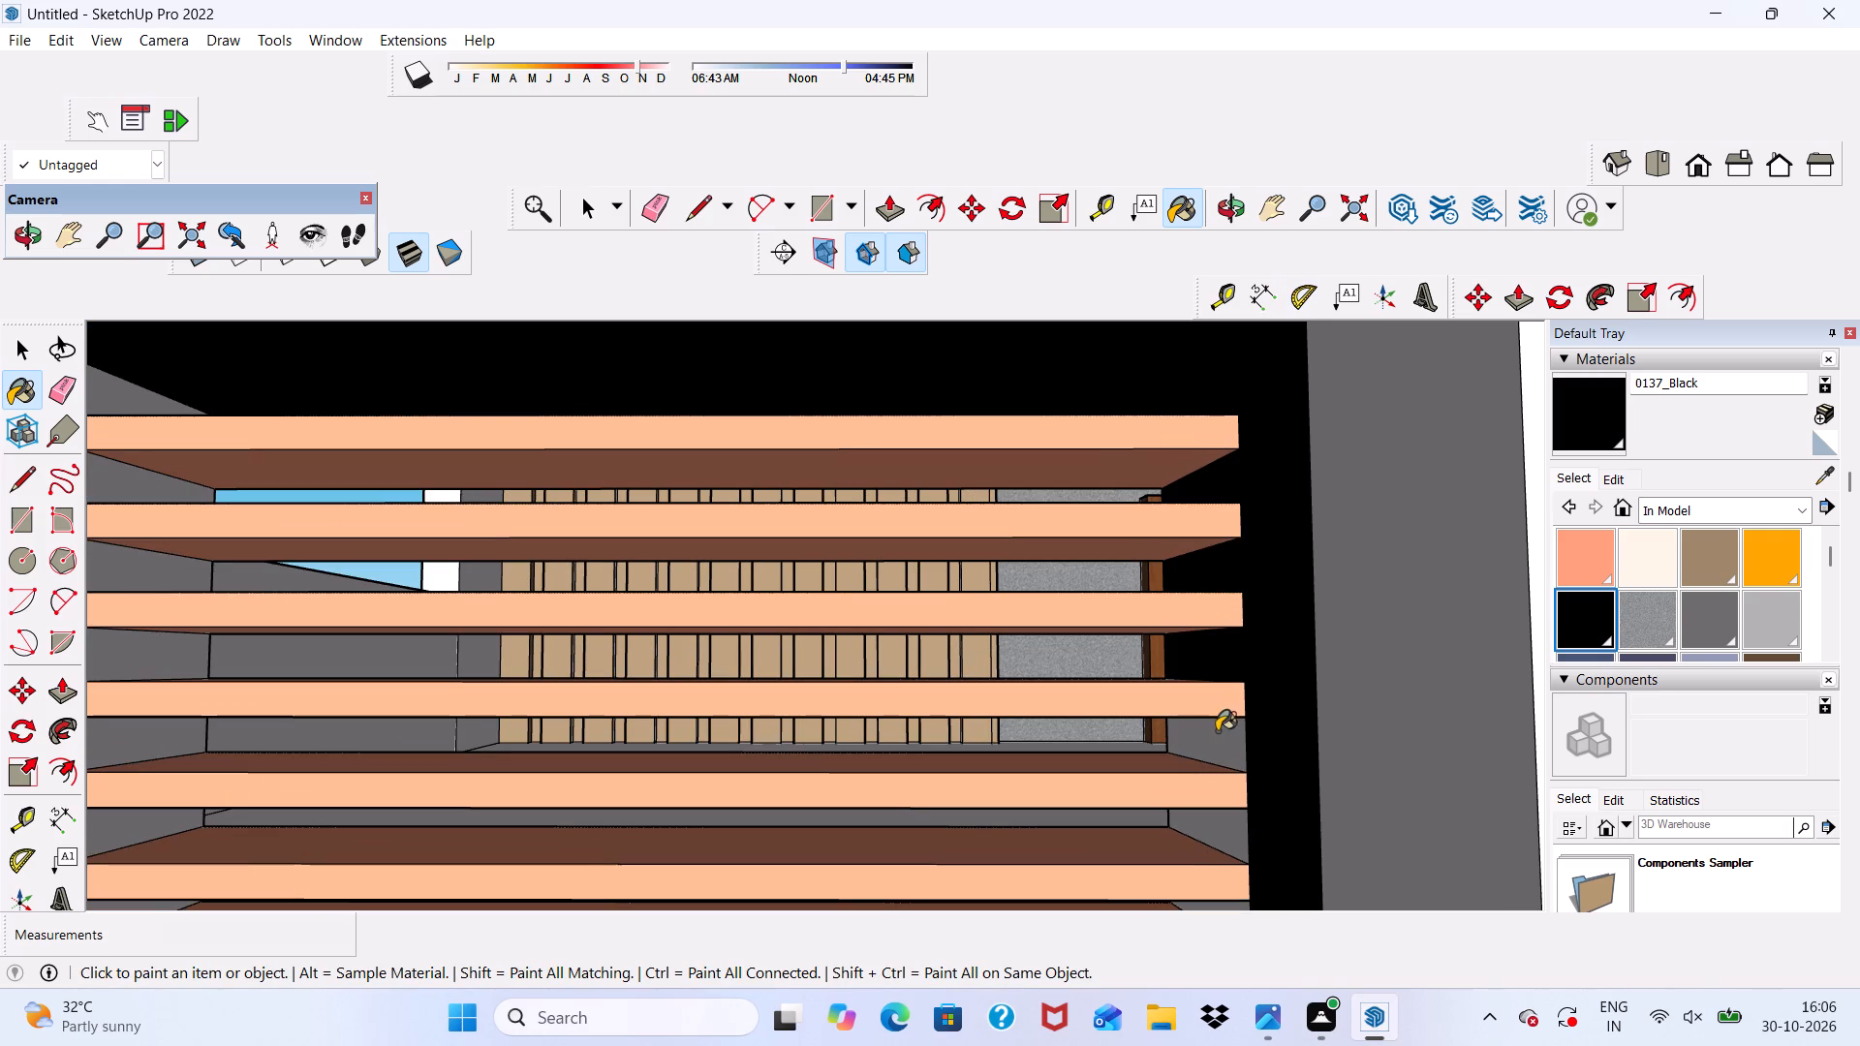
click(1218, 732)
scroll(1210, 594, down, 7)
scroll(1217, 751, up, 7)
click(1216, 712)
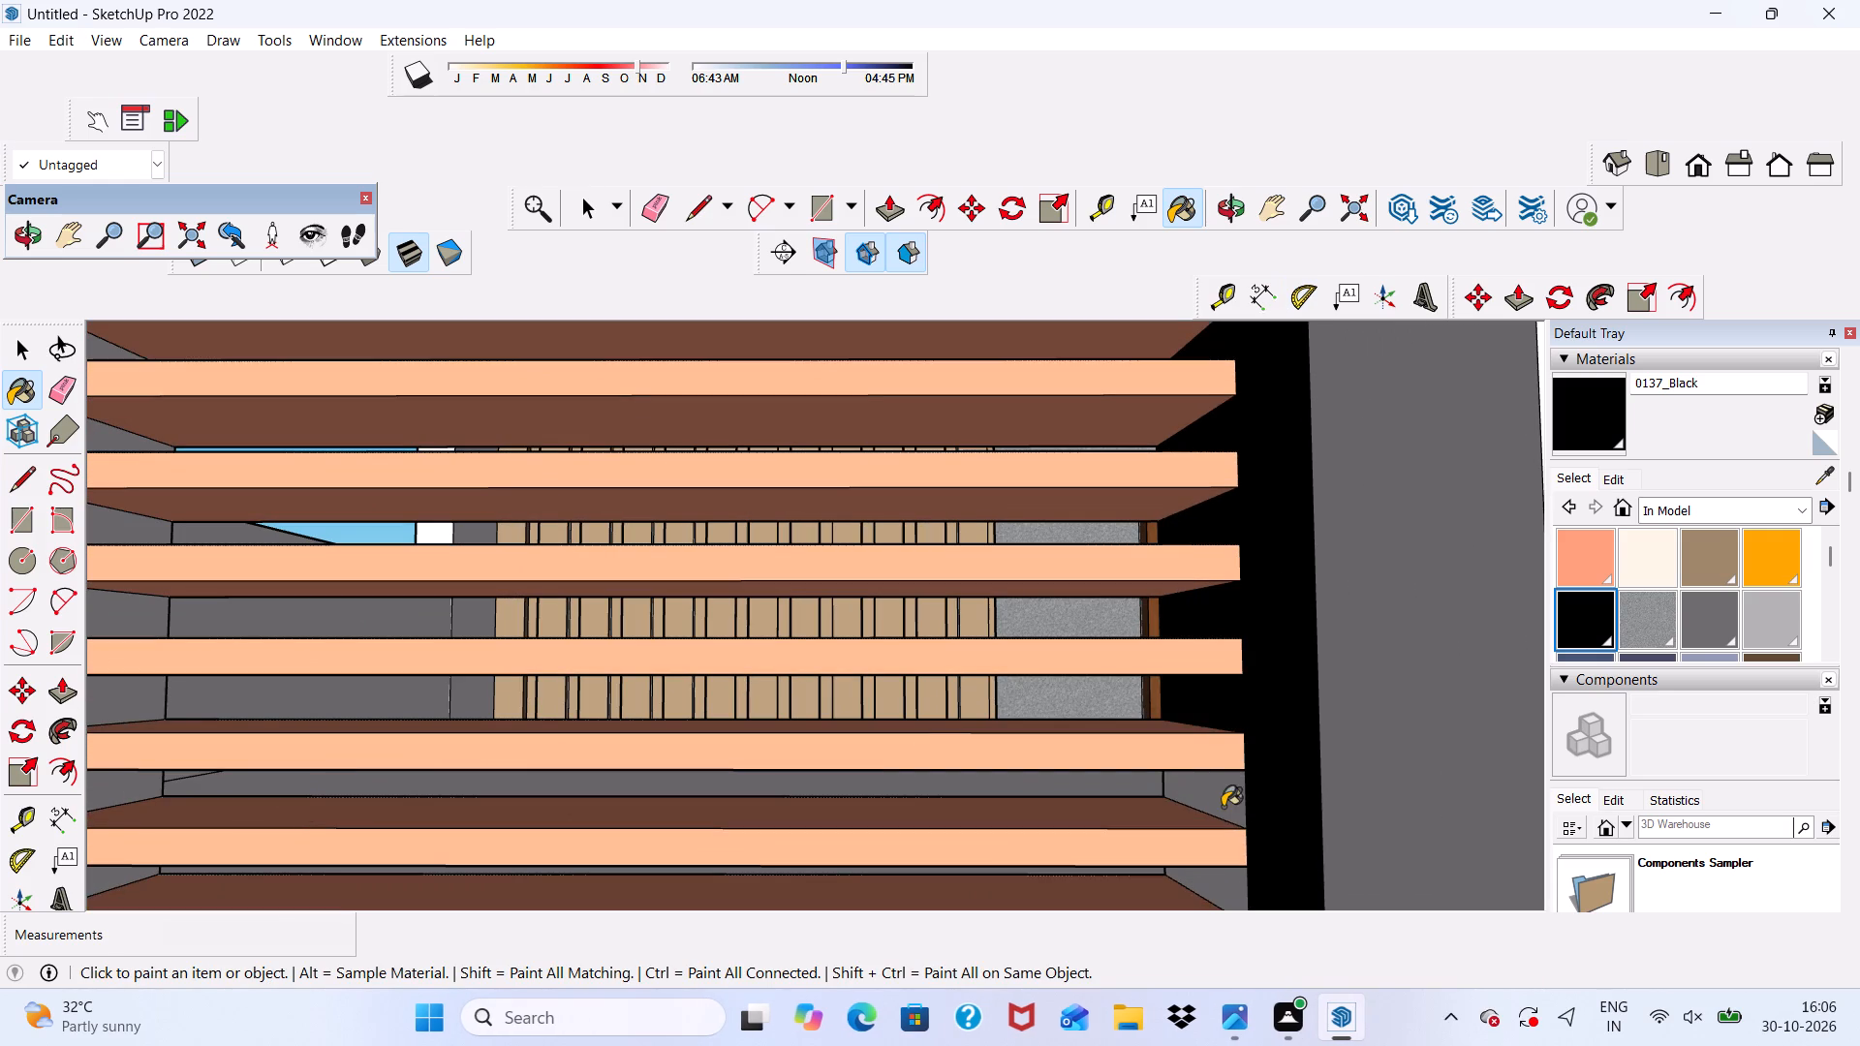
click(1223, 798)
scroll(1217, 746, down, 7)
scroll(1236, 846, up, 7)
click(1227, 809)
scroll(1210, 891, down, 1)
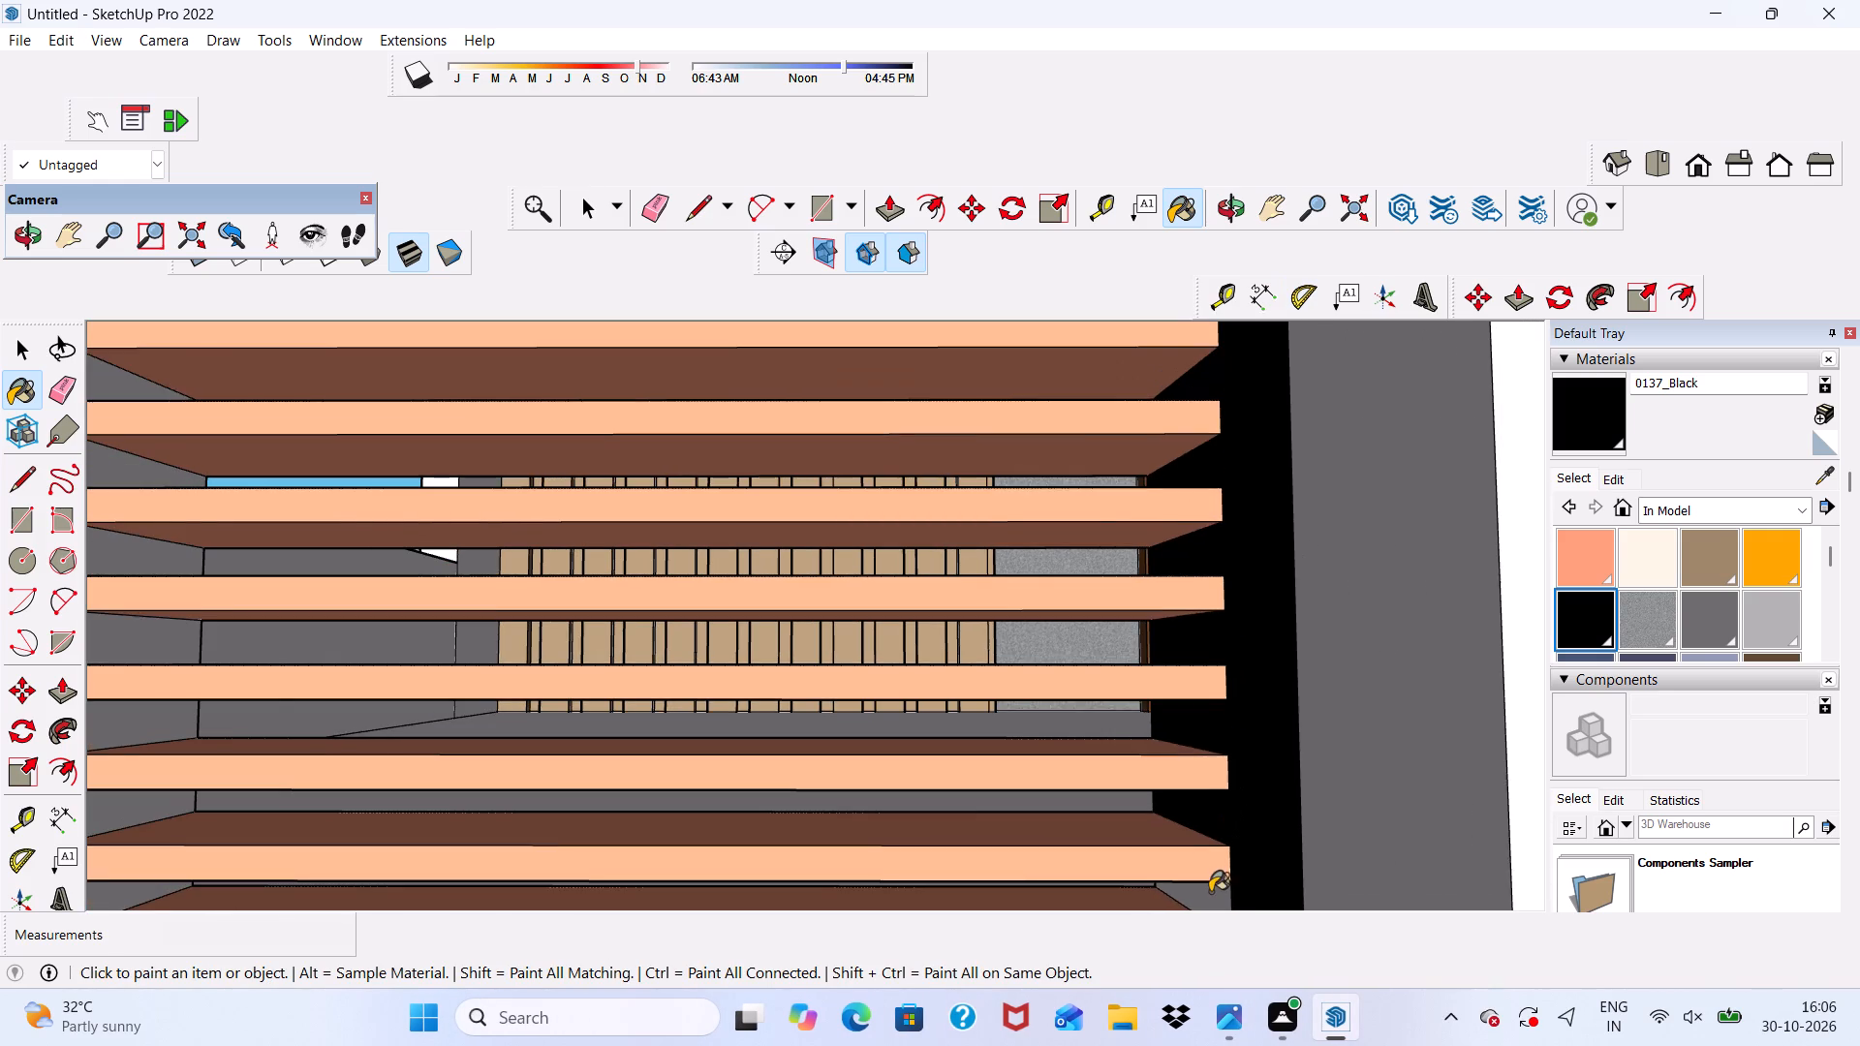
Paint the remaining inner faces of the right bay's outer jamb, between the lower slats down to the bottom rail, with 0137_Black.
click(1210, 893)
scroll(1162, 467, down, 7)
scroll(1172, 725, up, 6)
click(1185, 765)
scroll(1185, 744, down, 5)
scroll(1195, 840, up, 5)
click(1189, 797)
scroll(1191, 870, down, 1)
click(1191, 893)
scroll(1198, 647, down, 10)
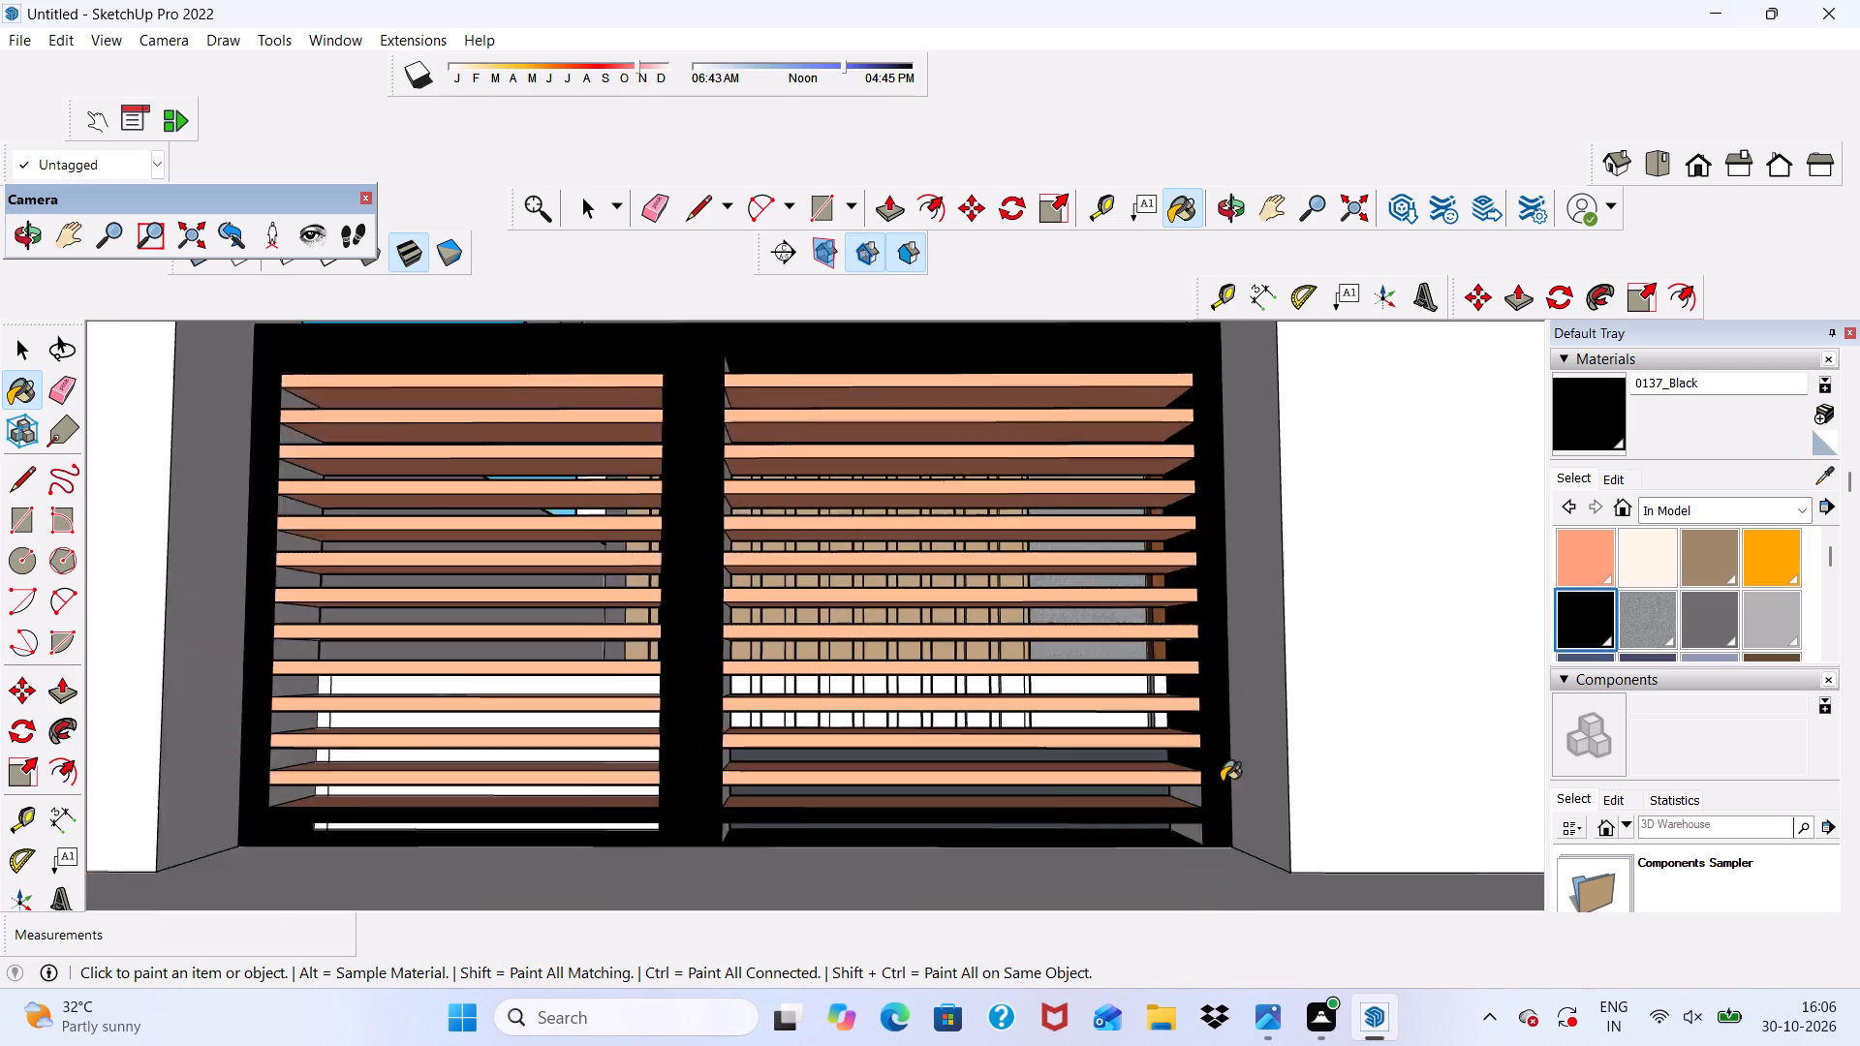
scroll(1222, 783, up, 11)
click(1183, 790)
click(1176, 884)
scroll(1228, 603, down, 6)
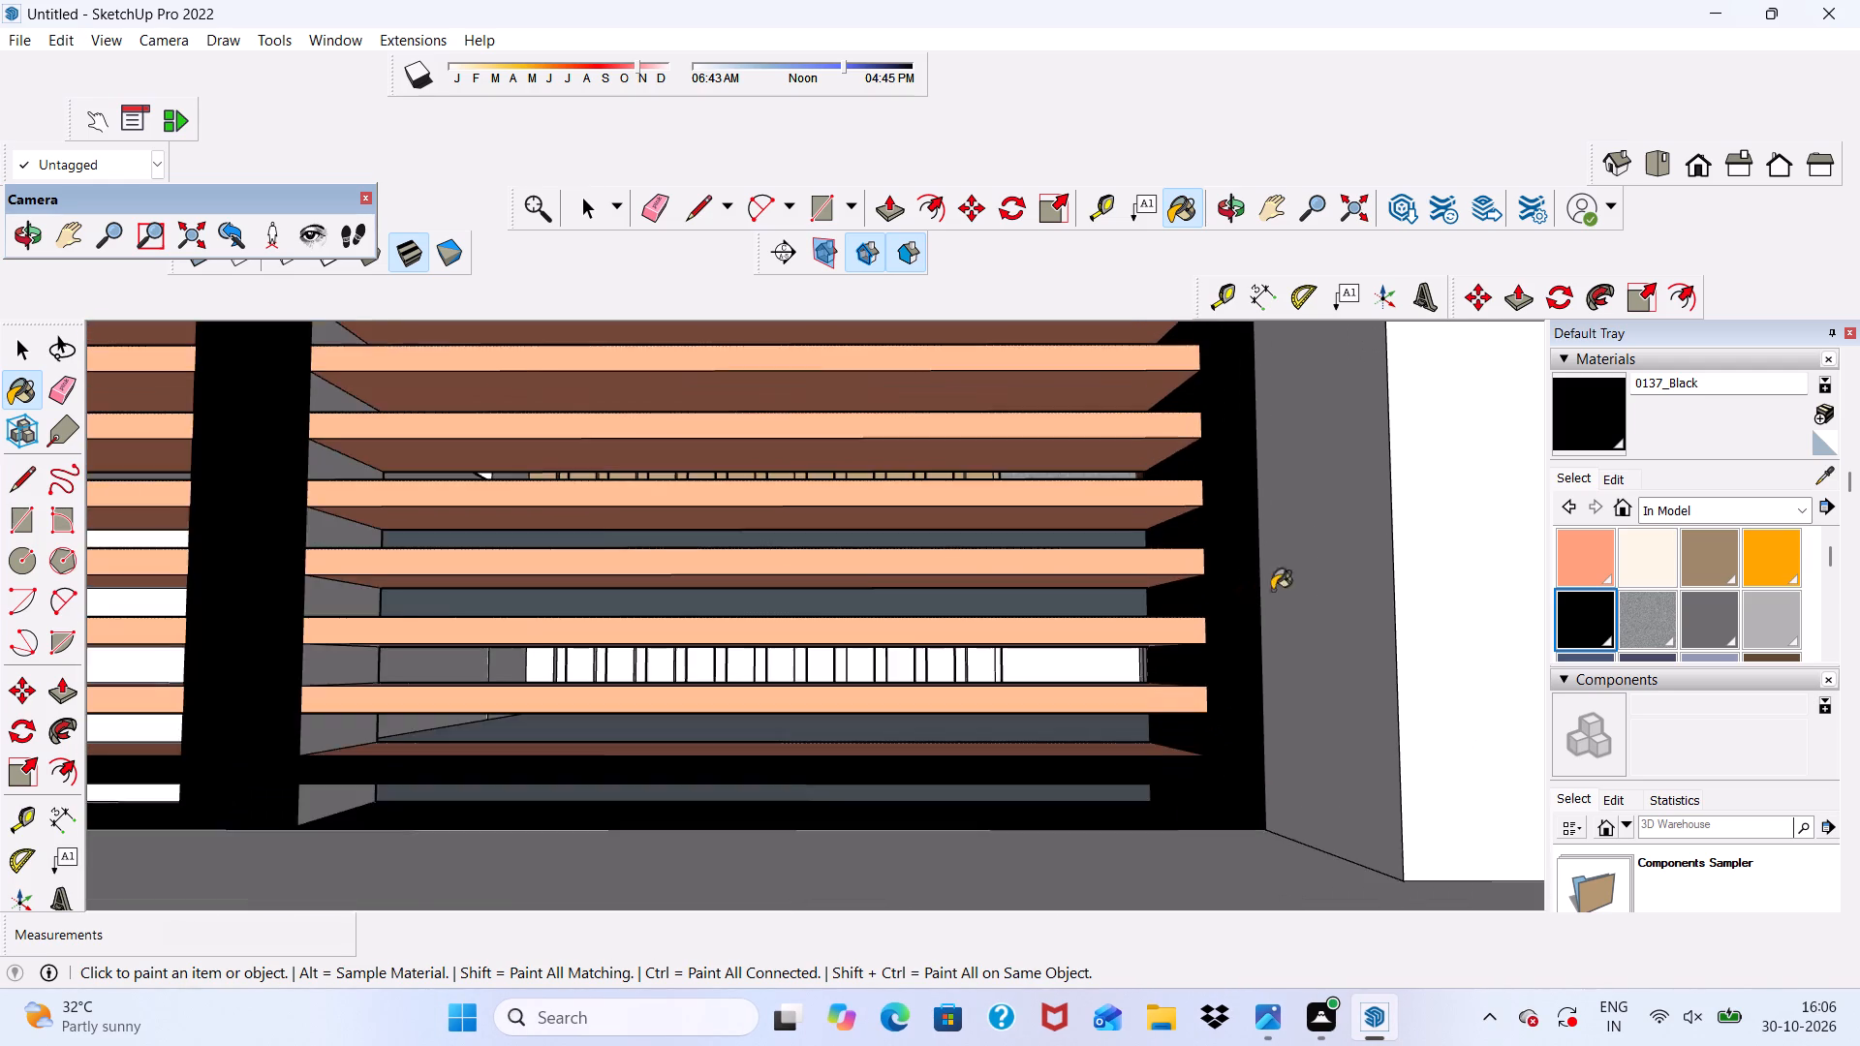
Paint the centre post's side faces between the right bay's upper slats with 0137_Black.
scroll(1266, 602, down, 8)
scroll(774, 589, down, 1)
middle_drag(773, 594, 530, 661)
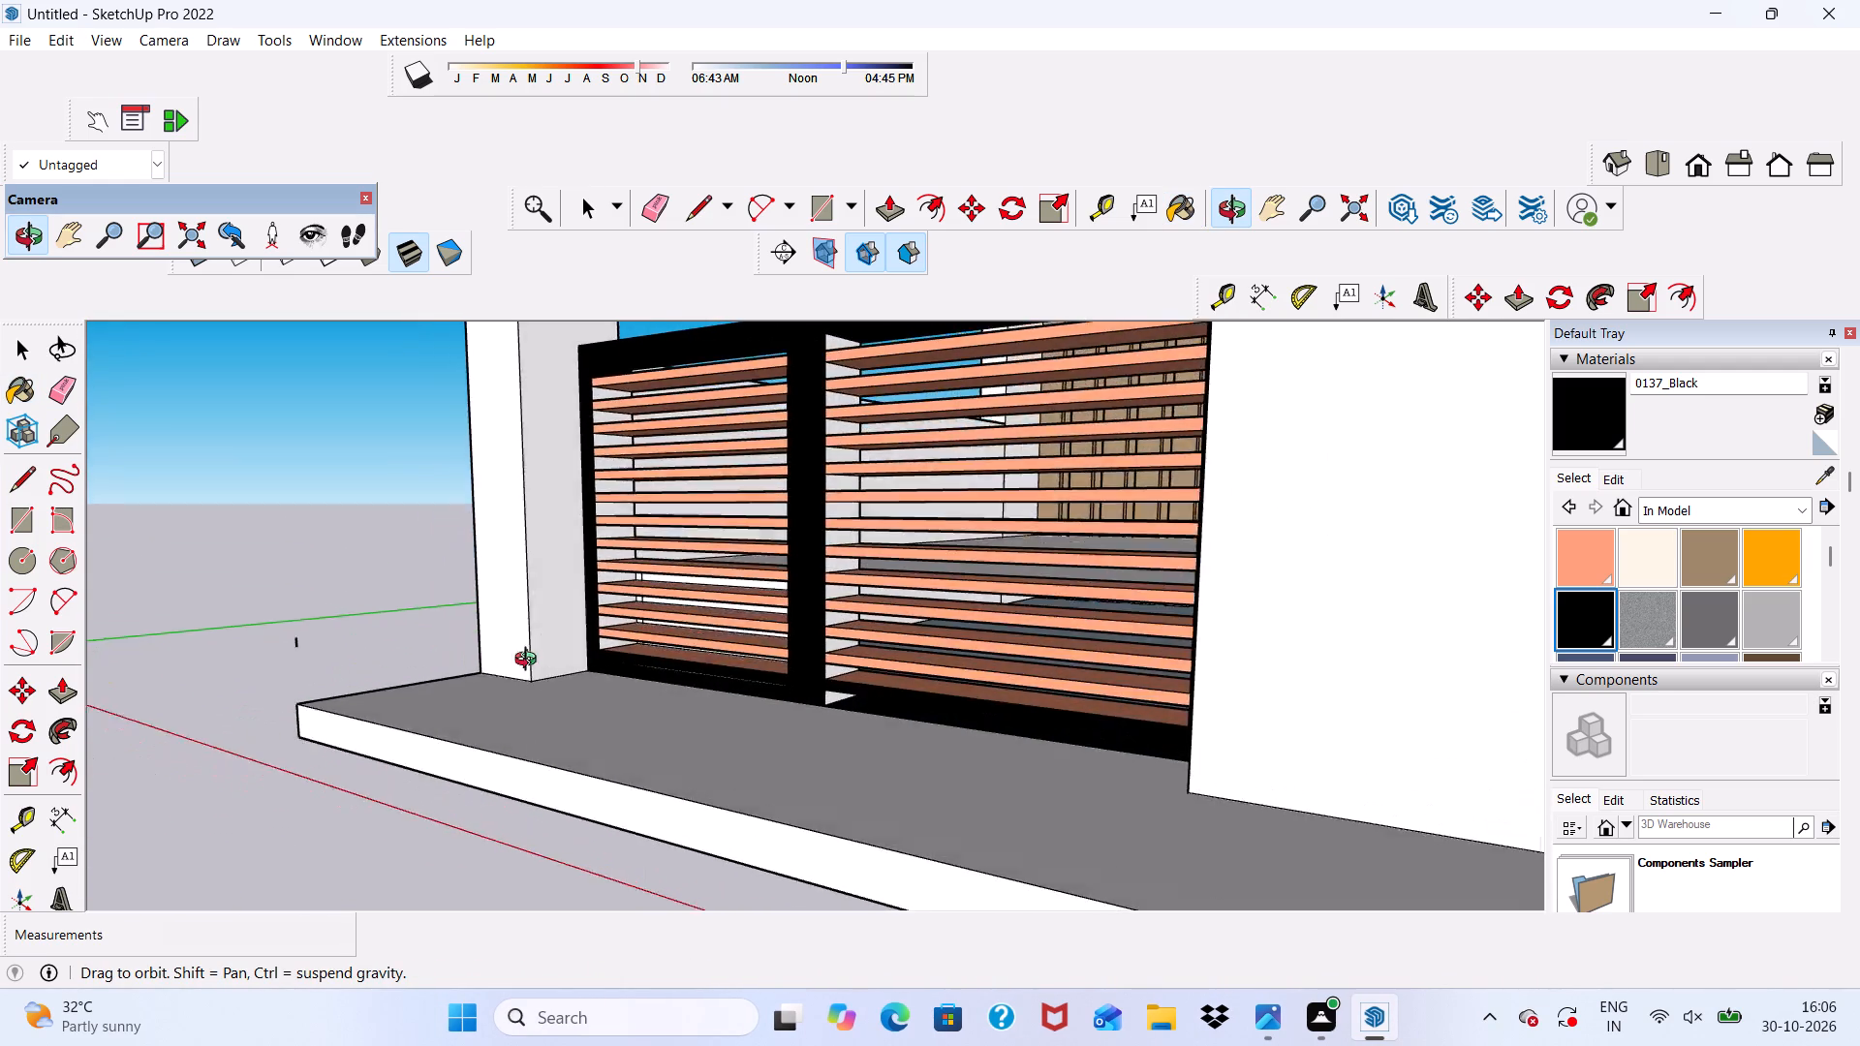
middle_drag(530, 661, 591, 599)
scroll(811, 382, up, 3)
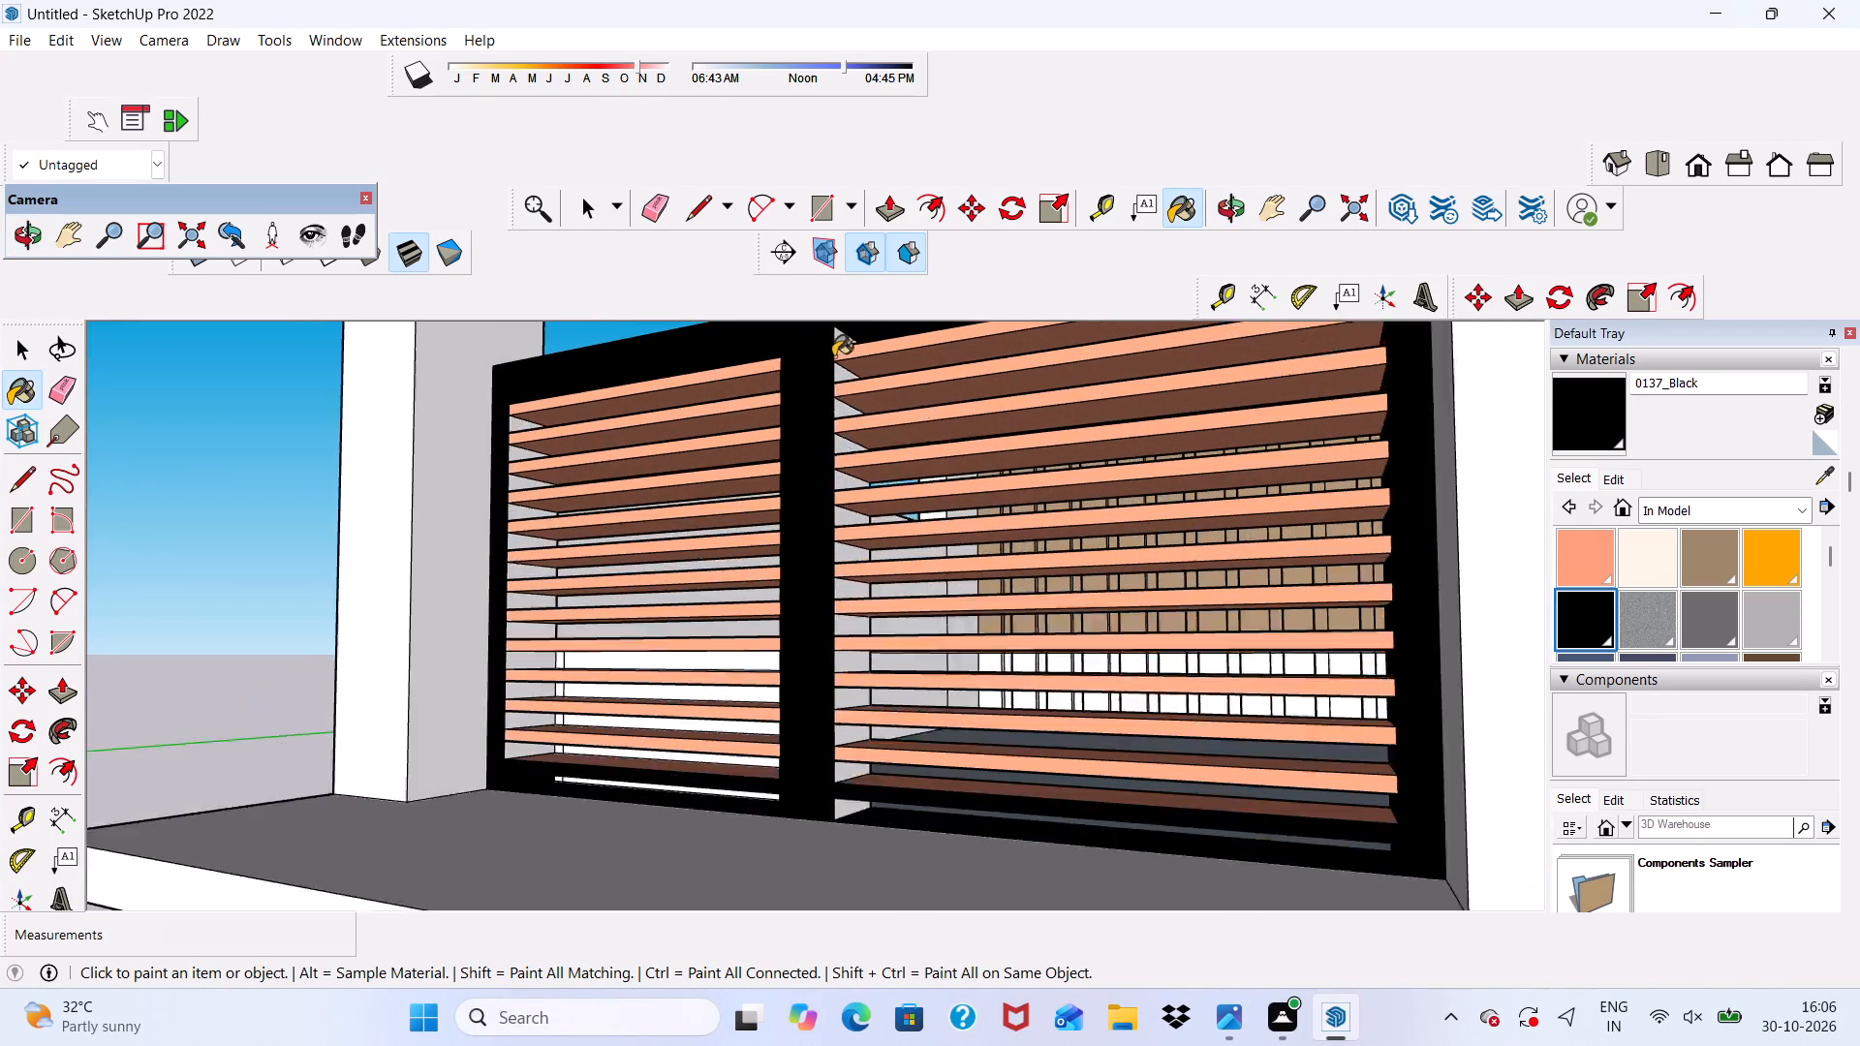
scroll(833, 356, up, 8)
scroll(853, 318, down, 6)
scroll(827, 323, up, 8)
scroll(812, 246, down, 6)
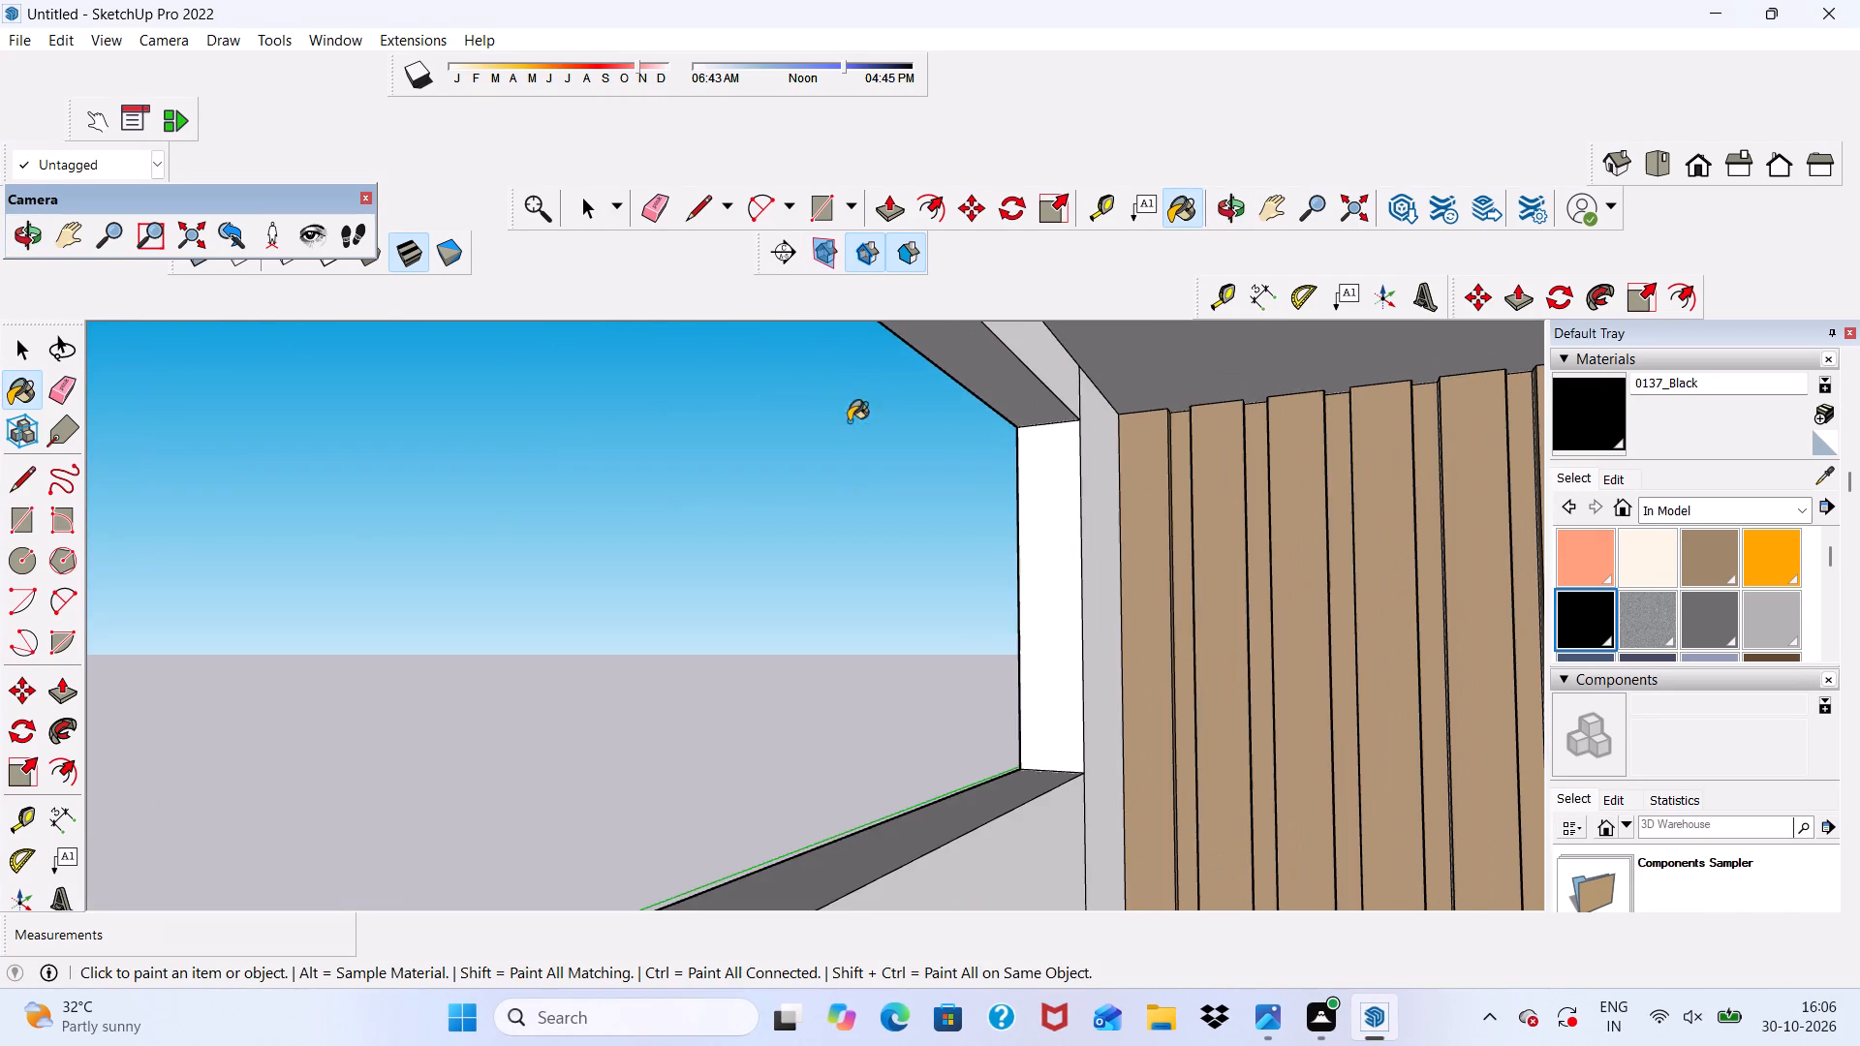
scroll(859, 540, up, 1)
scroll(872, 331, down, 7)
click(998, 442)
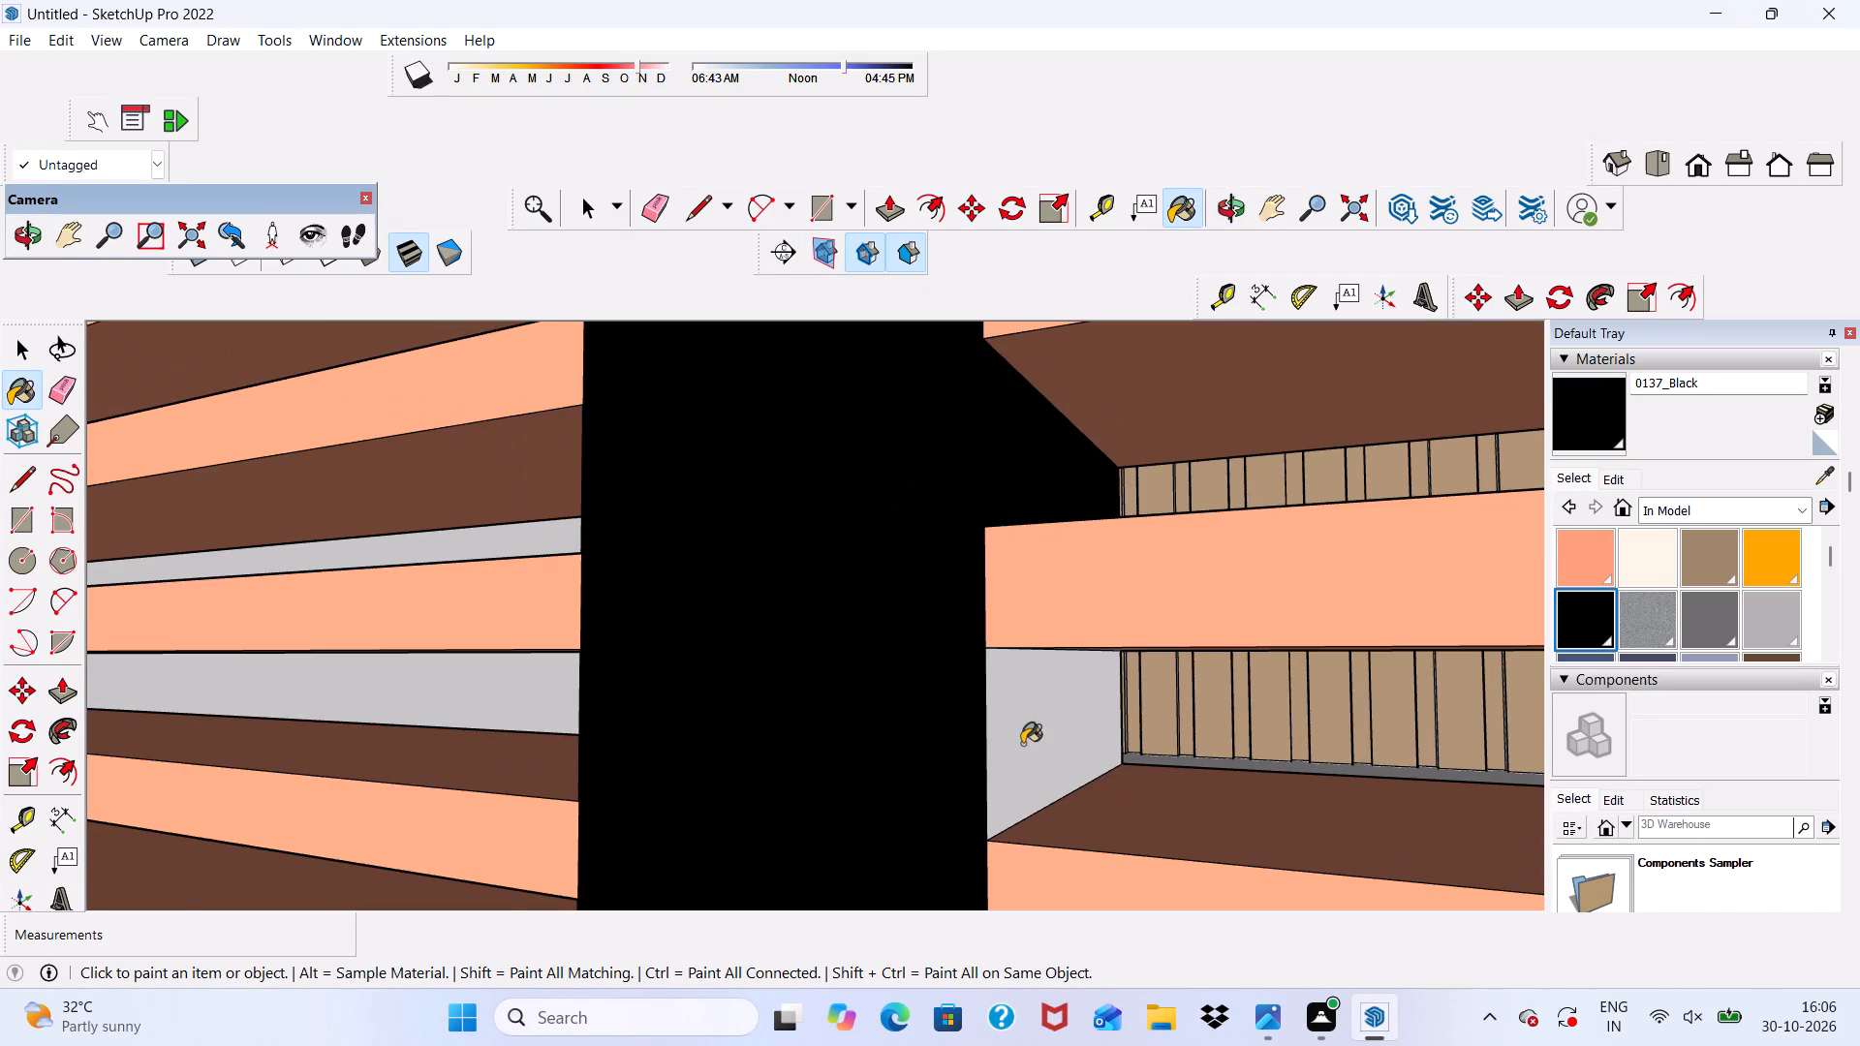
click(1022, 744)
scroll(920, 321, down, 17)
scroll(1010, 764, up, 7)
click(1002, 740)
scroll(919, 480, down, 4)
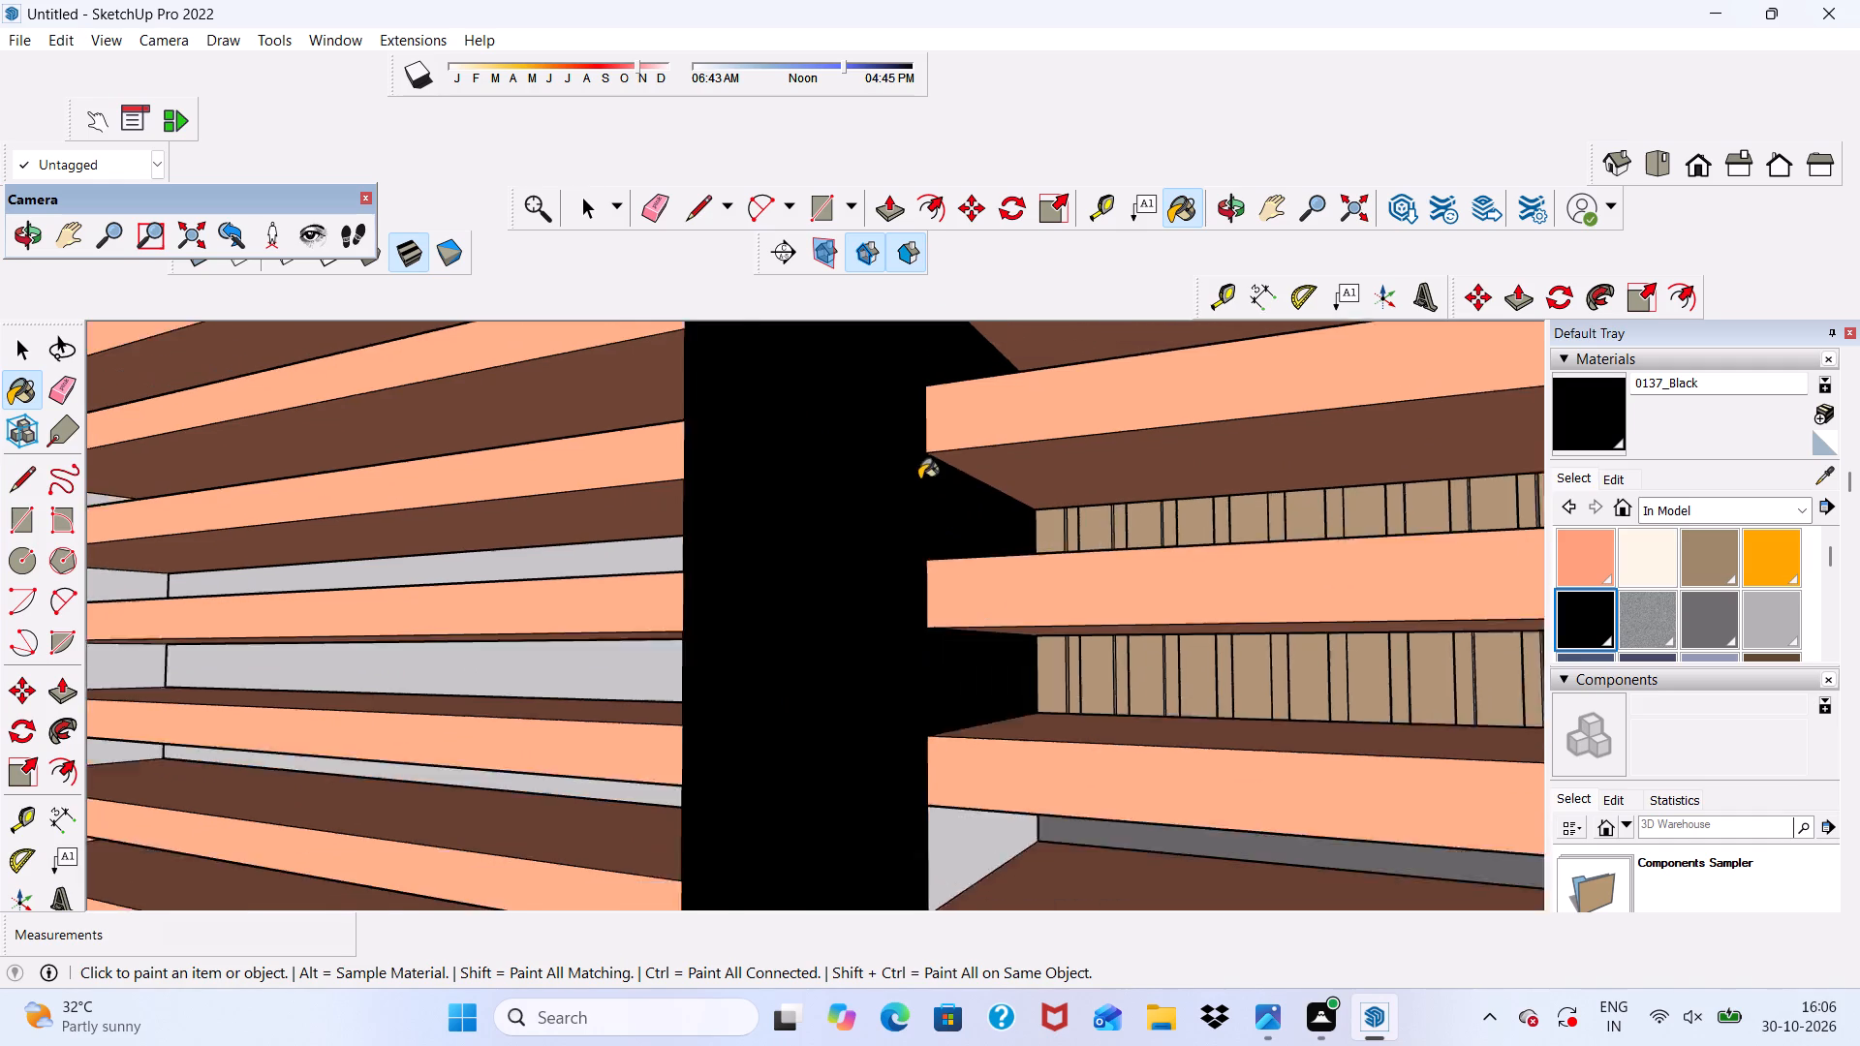
scroll(919, 479, down, 3)
scroll(930, 691, up, 6)
click(965, 742)
scroll(856, 393, down, 6)
scroll(931, 656, up, 2)
click(907, 726)
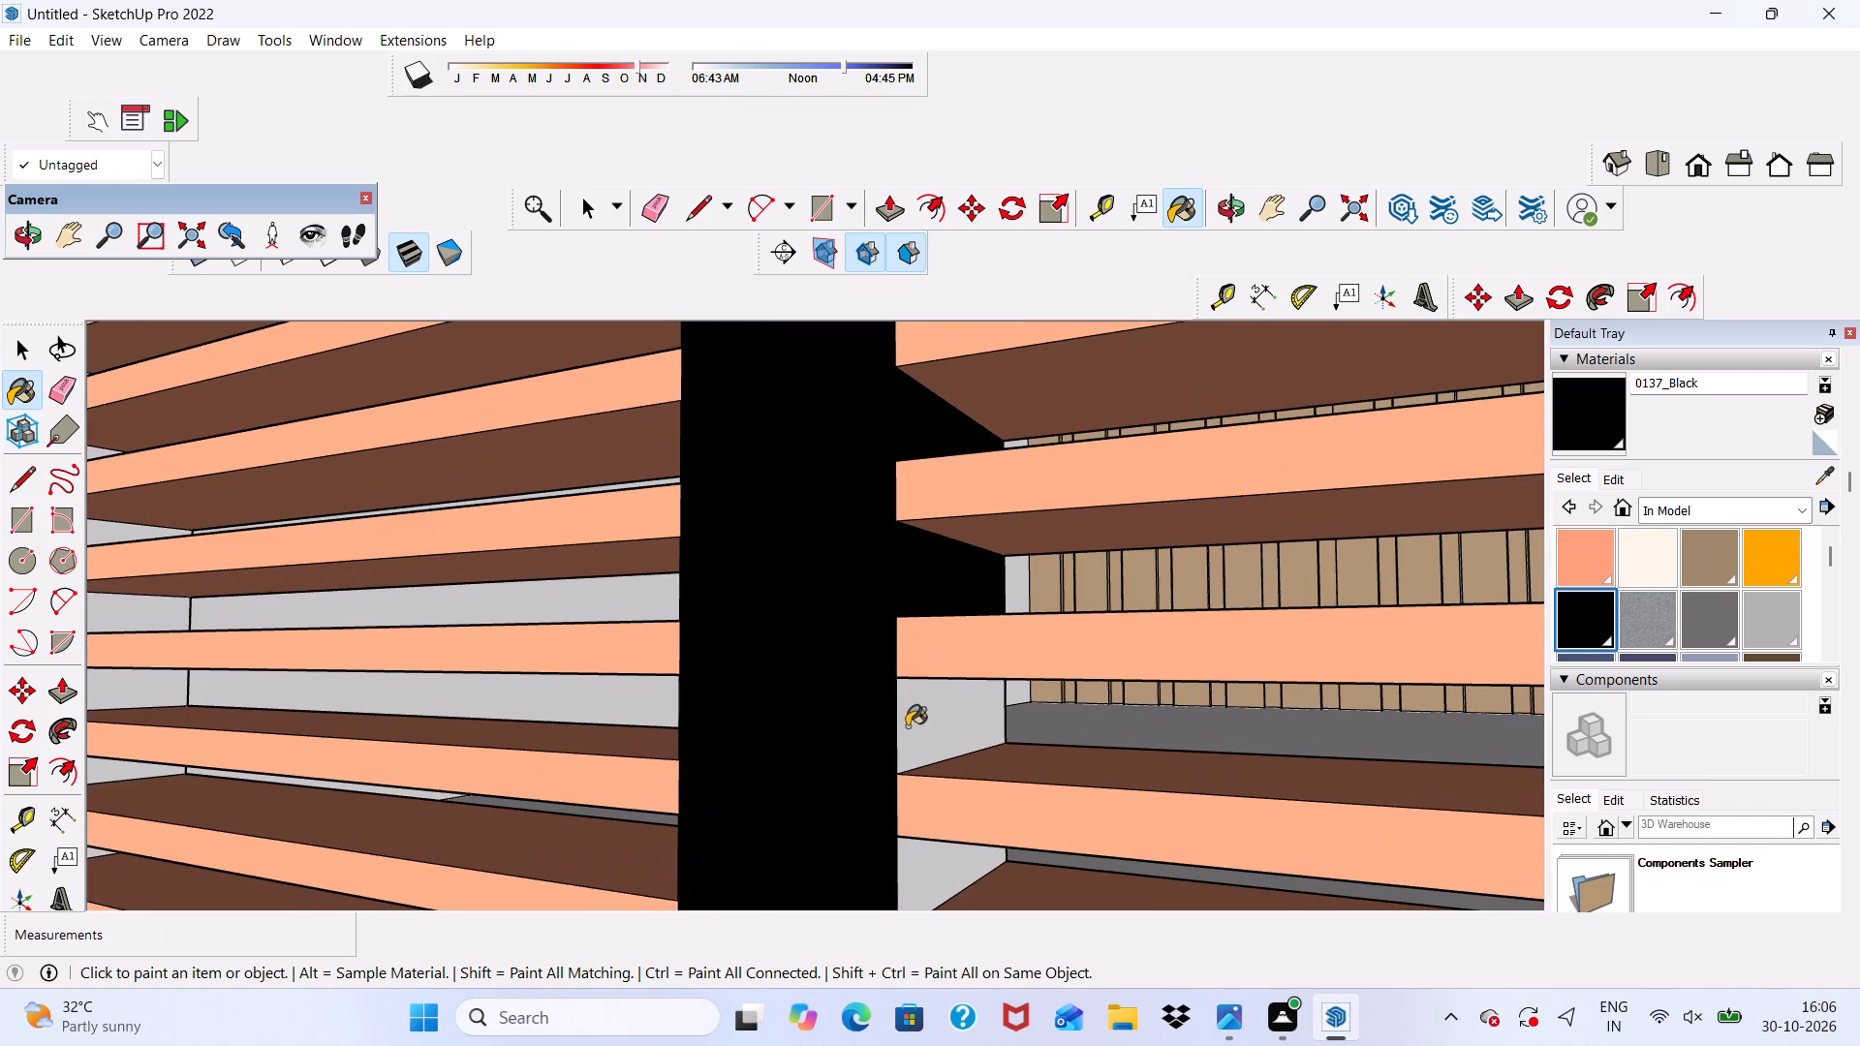
Paint the centre post's side faces between the right bay's lower slats, down to the bottom rail, with 0137_Black.
scroll(883, 360, down, 7)
scroll(908, 602, up, 7)
click(911, 653)
scroll(894, 580, down, 7)
scroll(897, 701, up, 6)
click(892, 694)
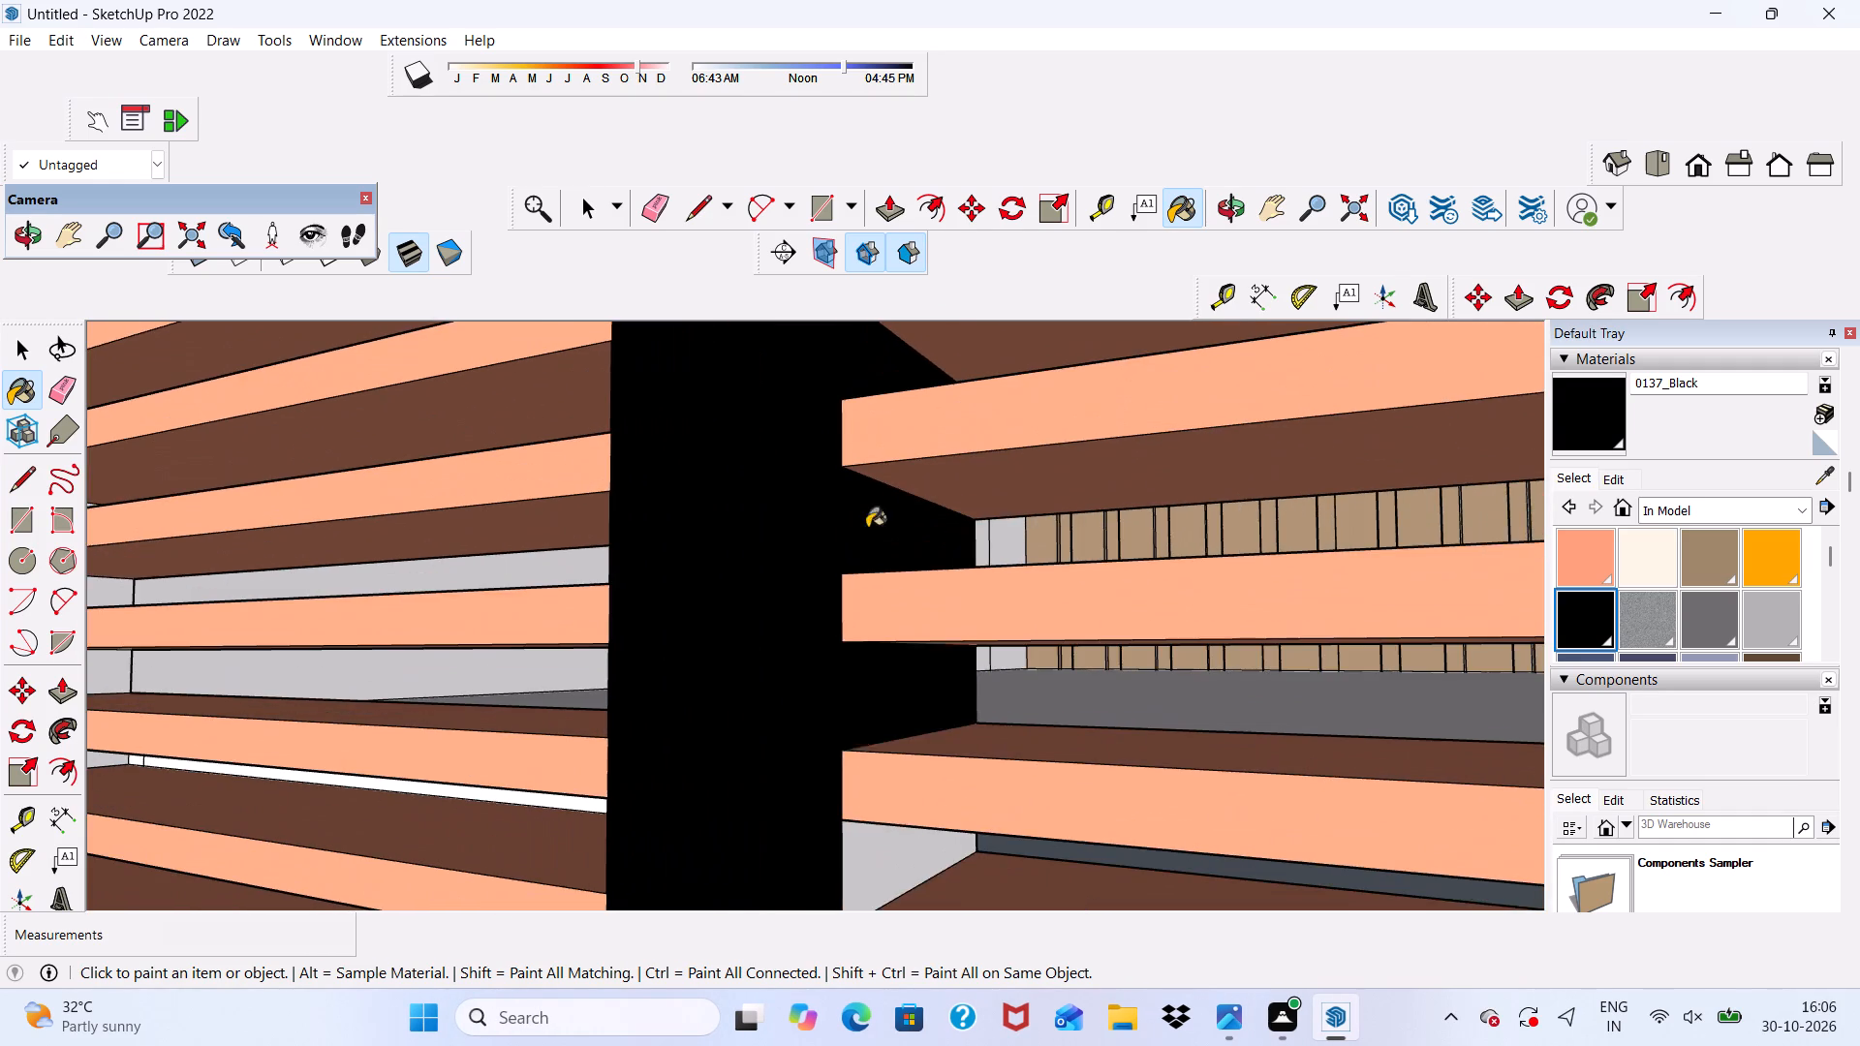
scroll(855, 454, down, 6)
scroll(887, 773, up, 6)
click(848, 658)
scroll(848, 696, down, 6)
click(863, 805)
scroll(874, 458, down, 8)
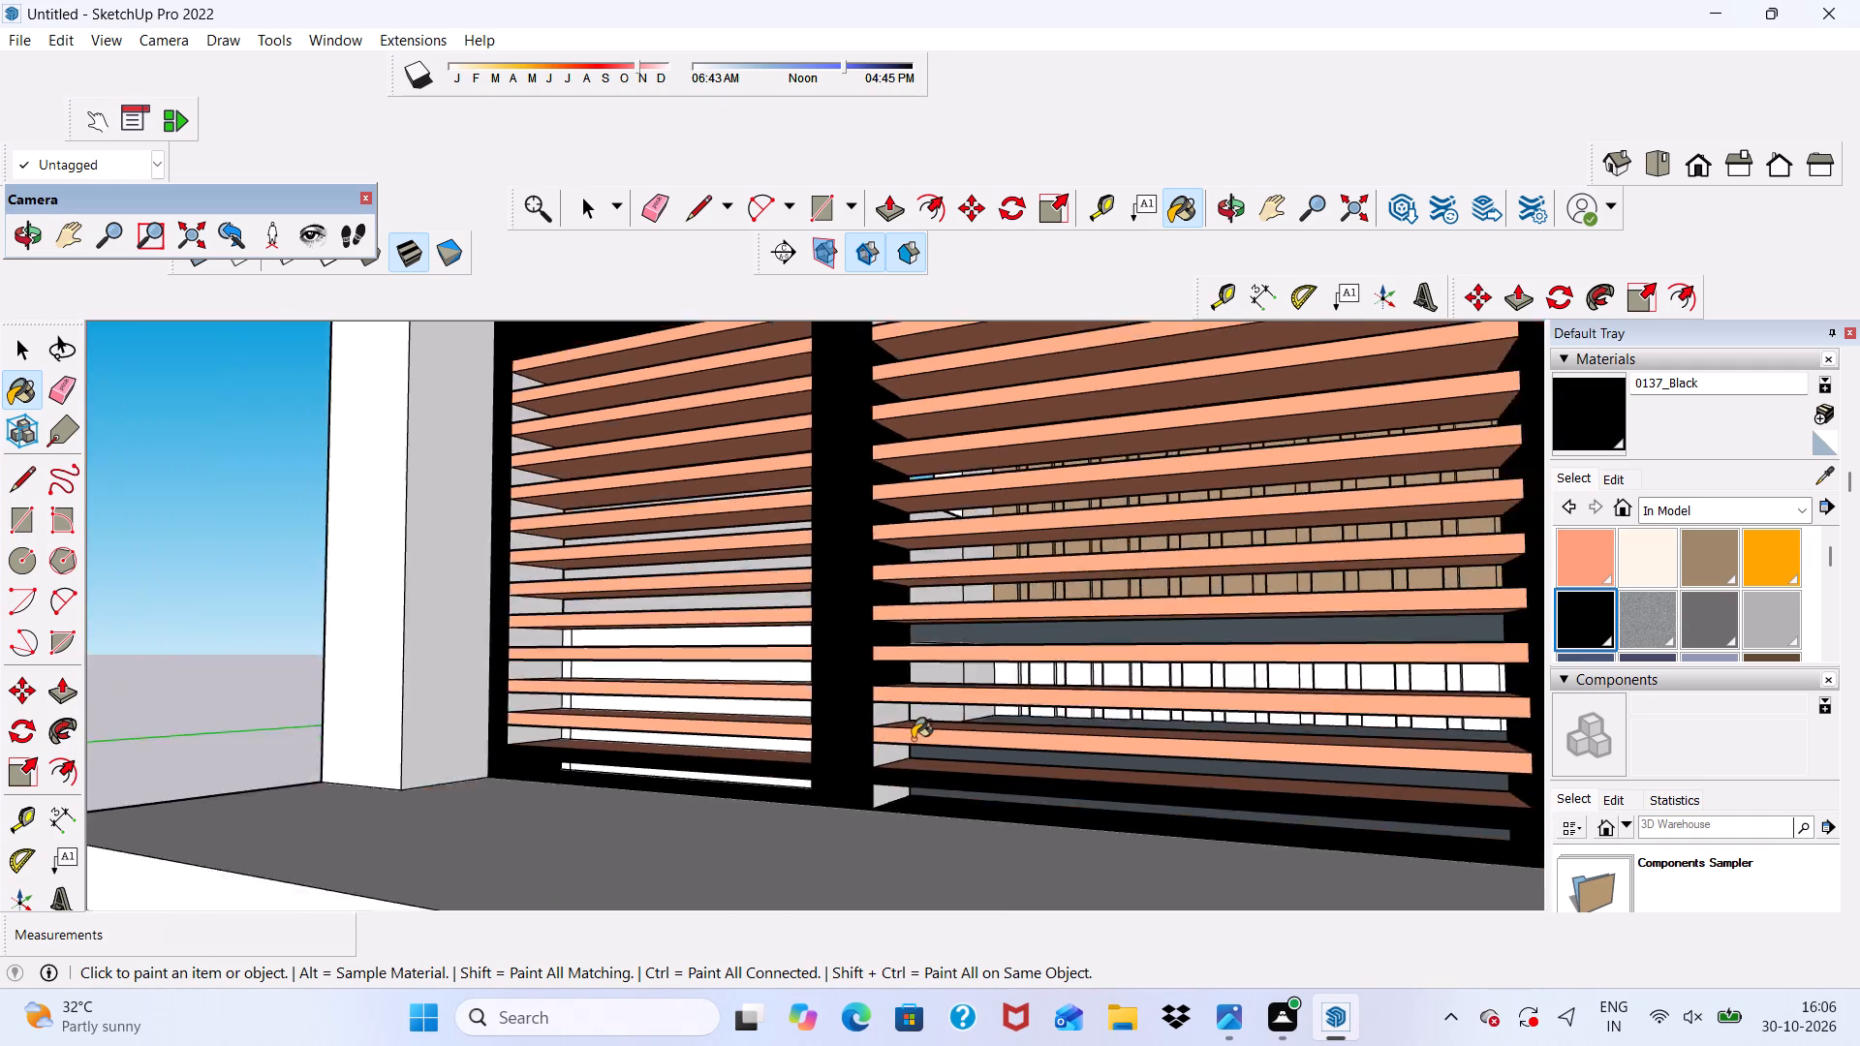
scroll(913, 739, up, 8)
click(858, 686)
click(842, 764)
click(842, 856)
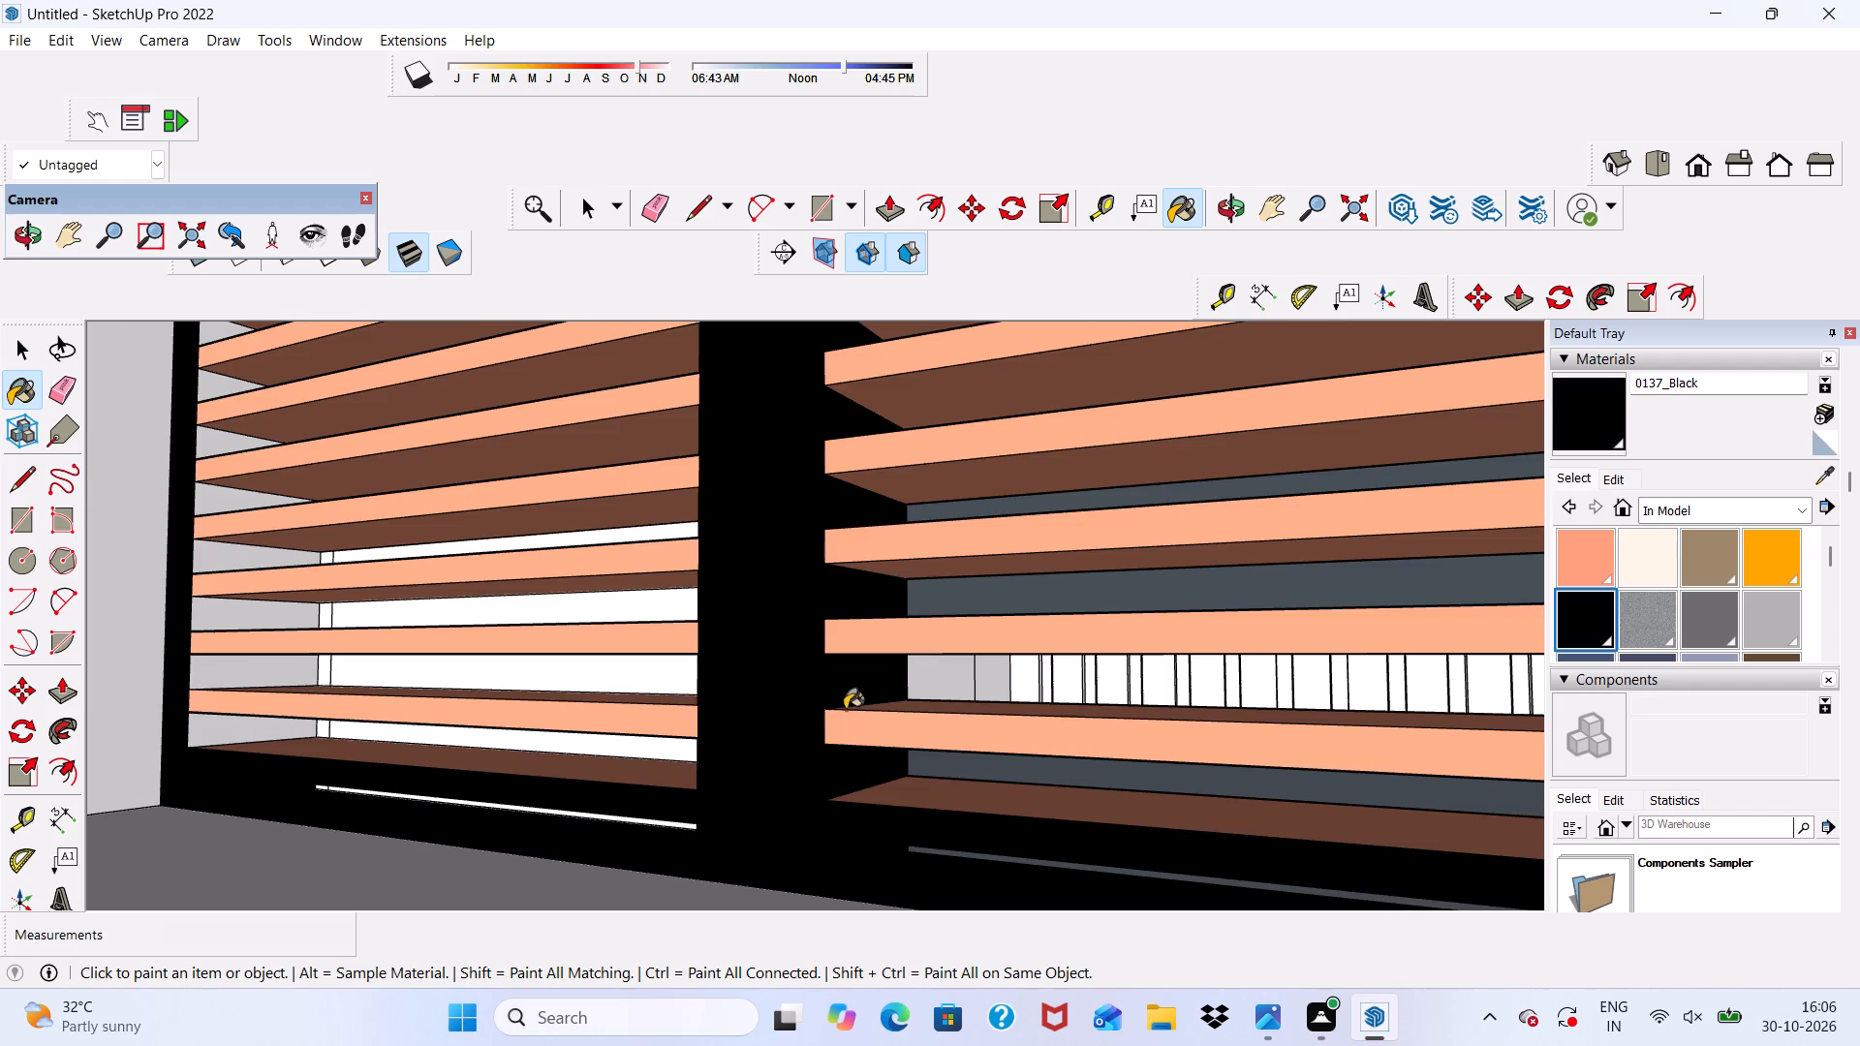
Paint the centre post's side faces between the left bay's lower slats with 0137_Black.
scroll(845, 698, down, 7)
middle_drag(859, 625, 1166, 661)
scroll(880, 818, up, 2)
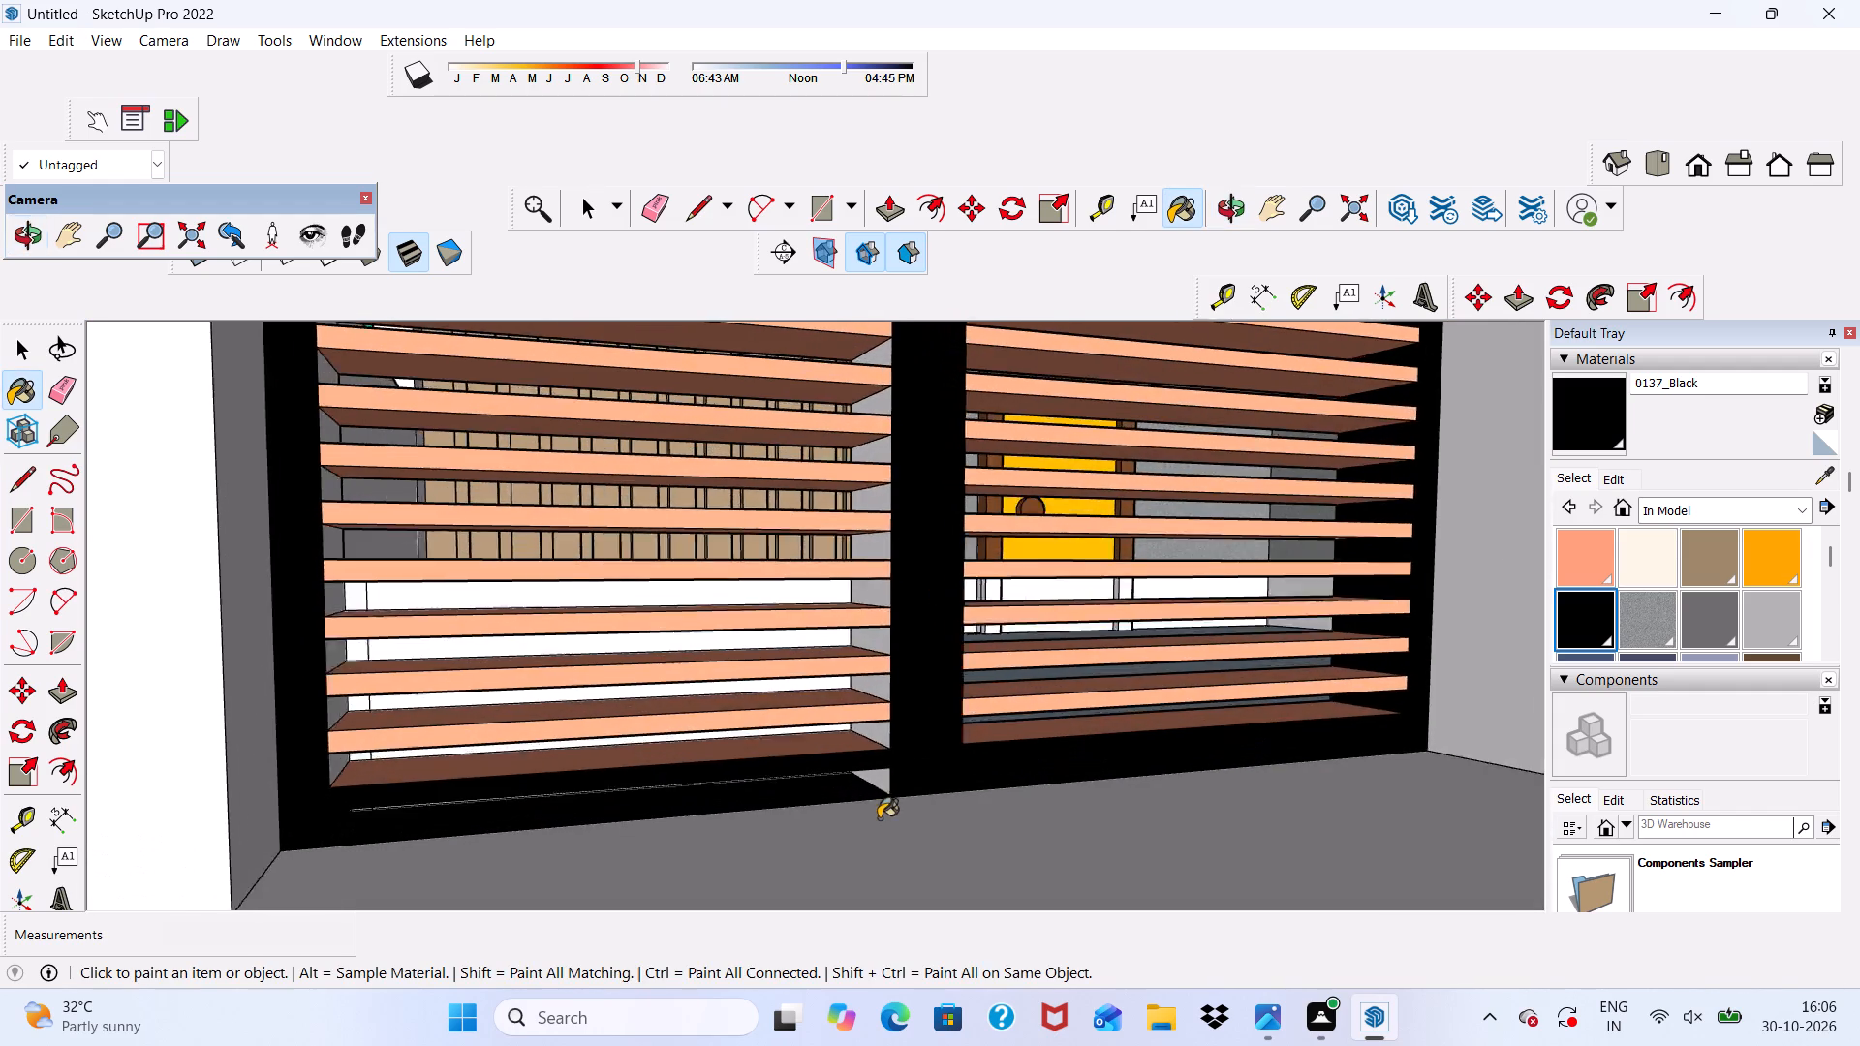
scroll(879, 818, up, 8)
click(877, 768)
click(885, 661)
click(871, 555)
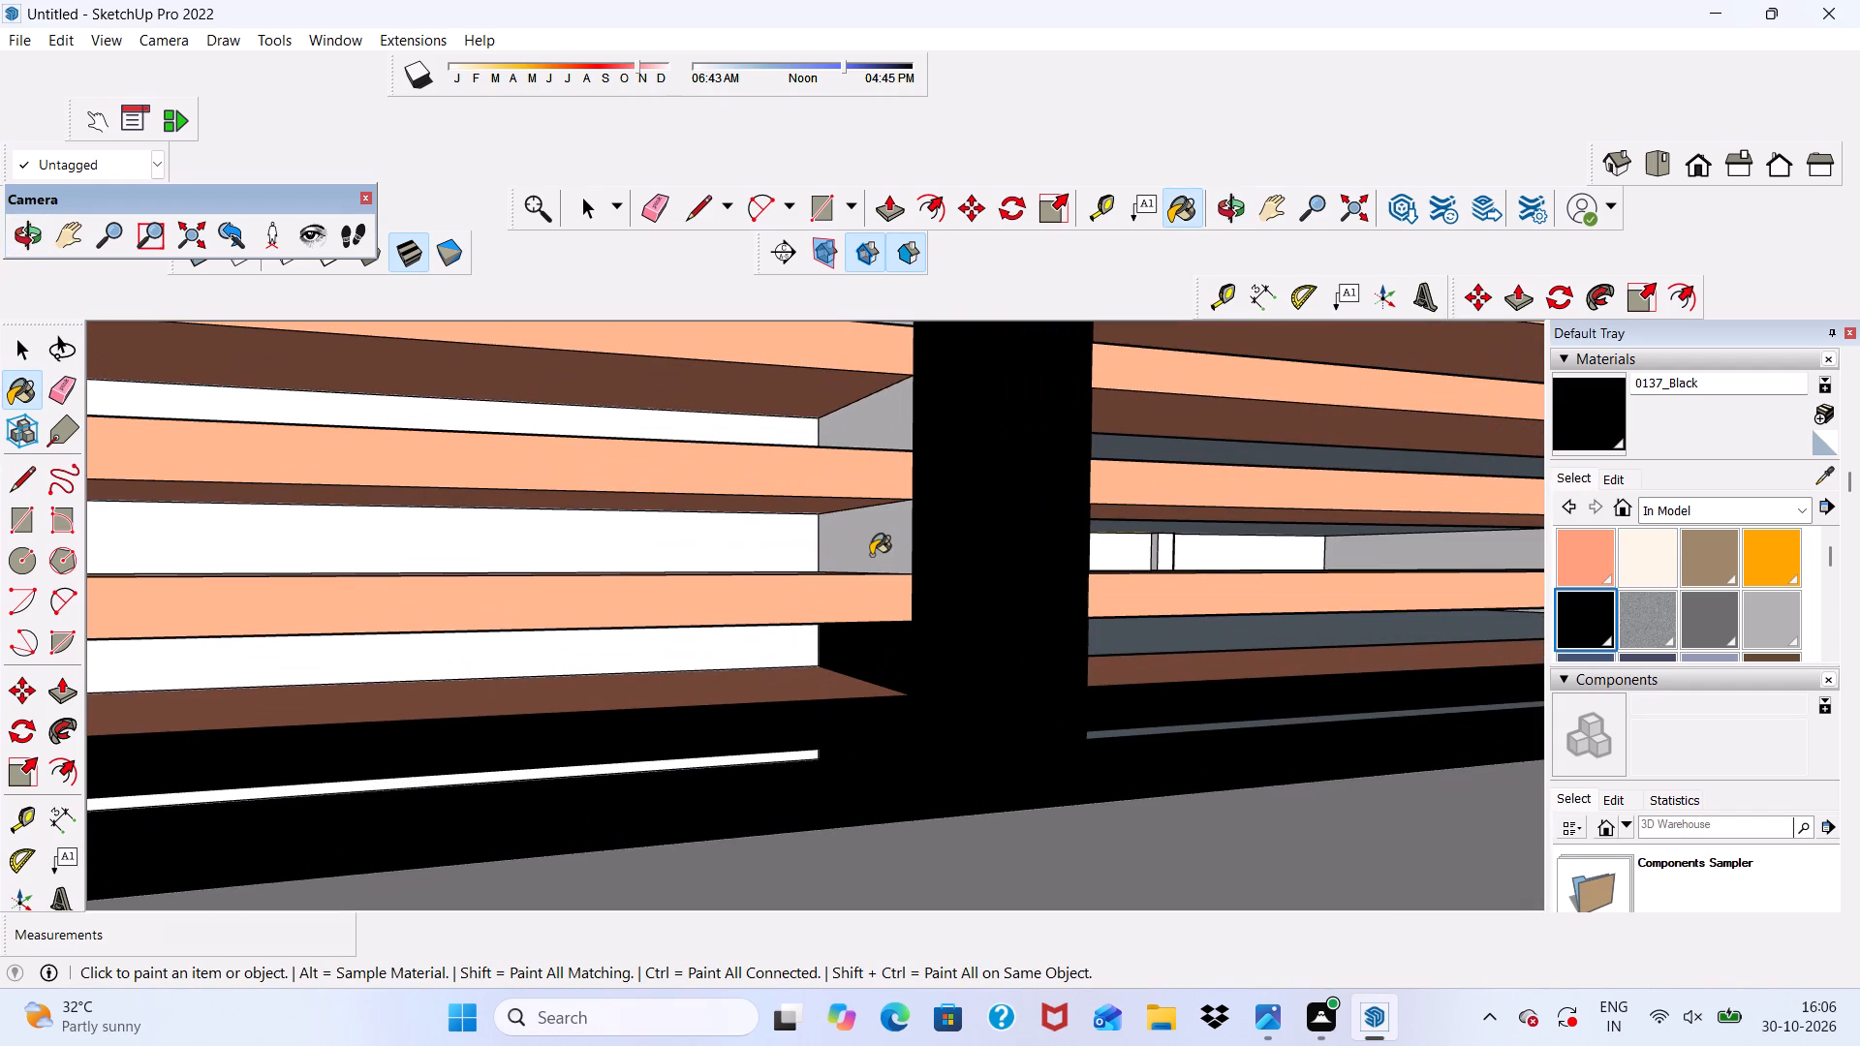
click(854, 433)
scroll(853, 468, down, 12)
scroll(925, 474, up, 7)
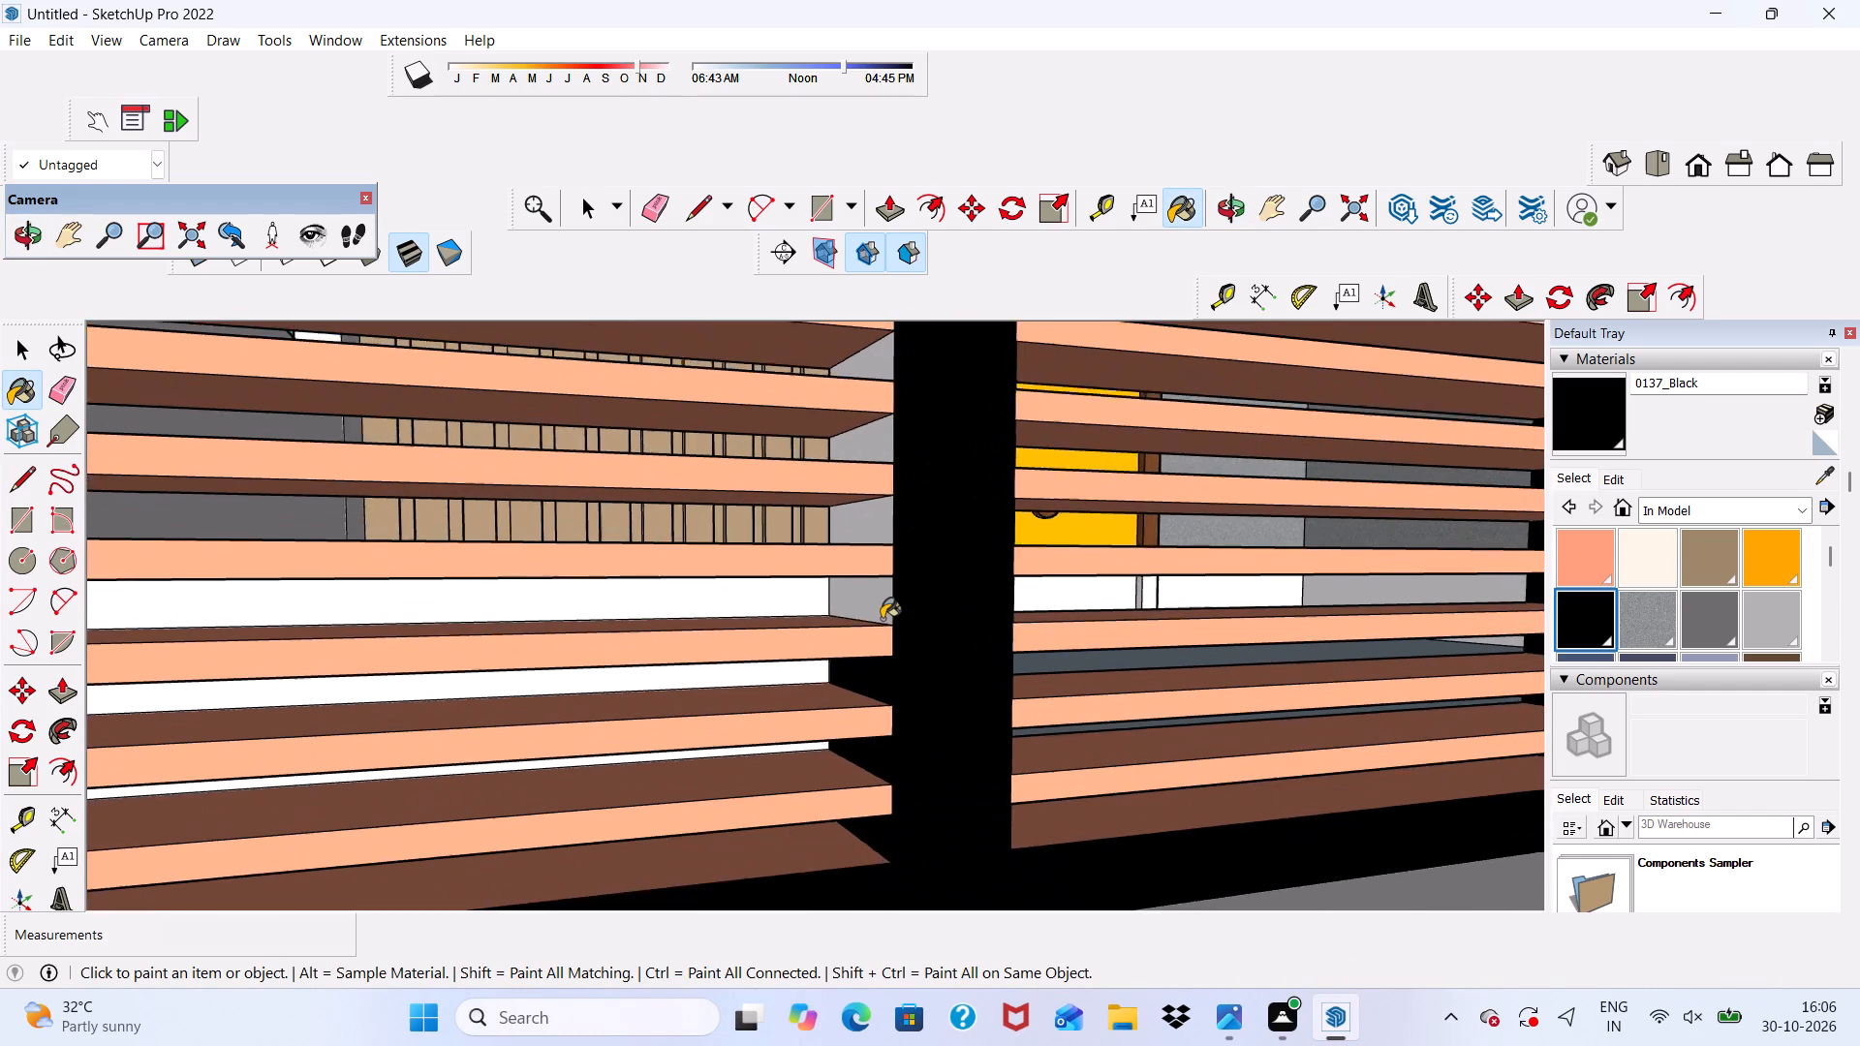
scroll(882, 619, up, 1)
click(882, 619)
click(868, 493)
click(866, 431)
Paint the centre post's remaining side faces between the left bay's upper slats, up to the top rail, with 0137_Black.
scroll(875, 477, down, 7)
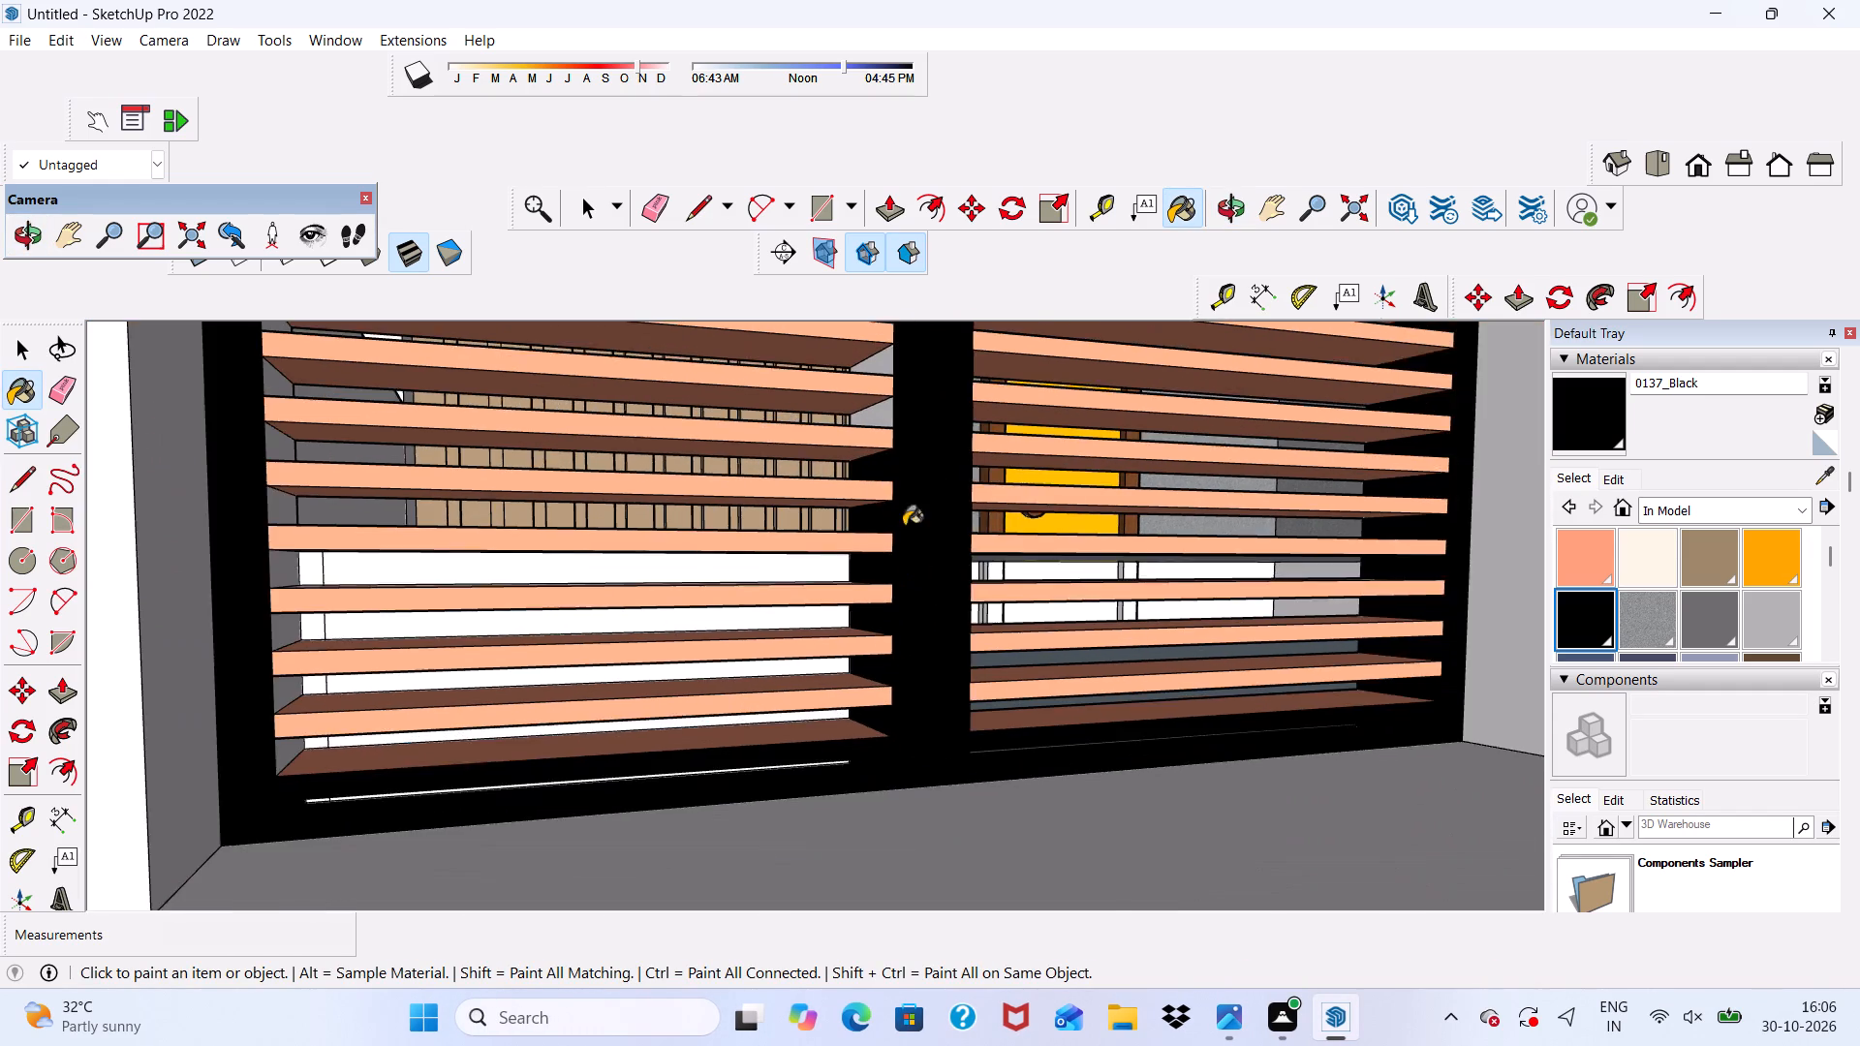
scroll(883, 463, up, 4)
click(877, 427)
scroll(877, 443, down, 7)
scroll(913, 447, up, 6)
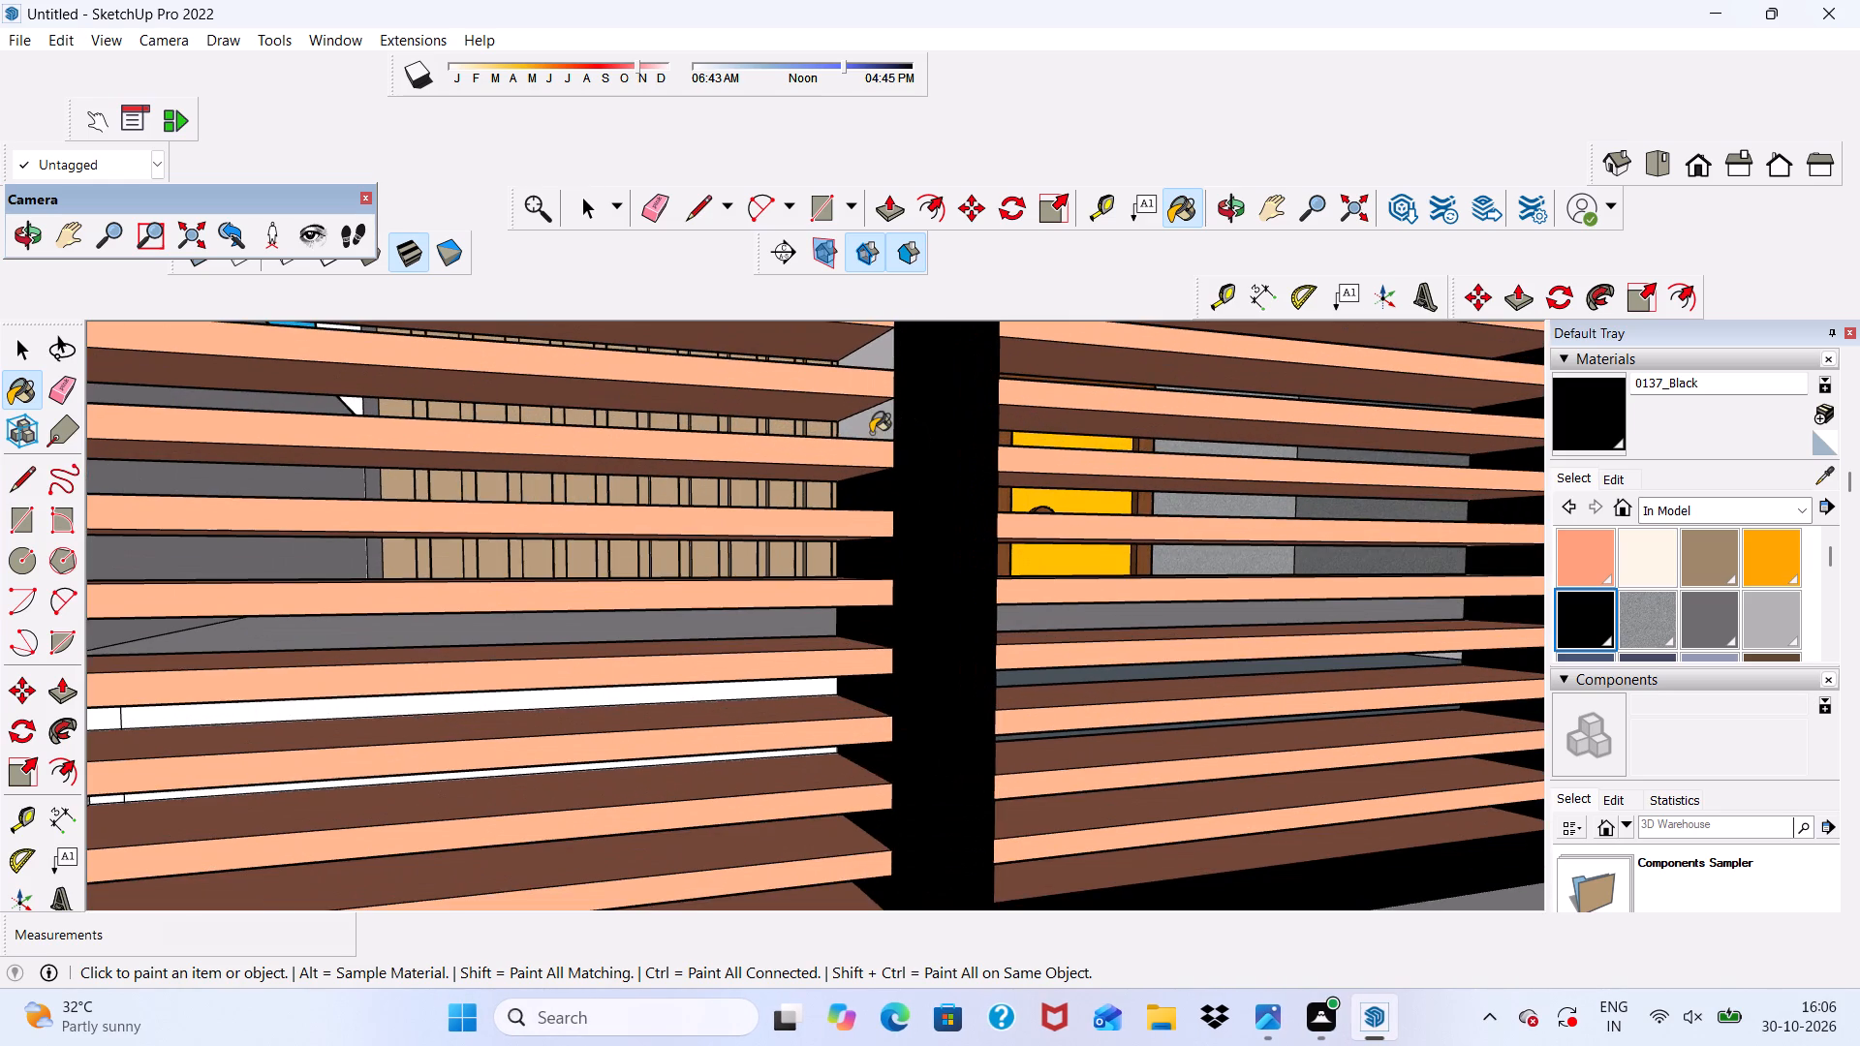
click(871, 433)
click(858, 364)
scroll(860, 415, down, 13)
scroll(861, 408, up, 4)
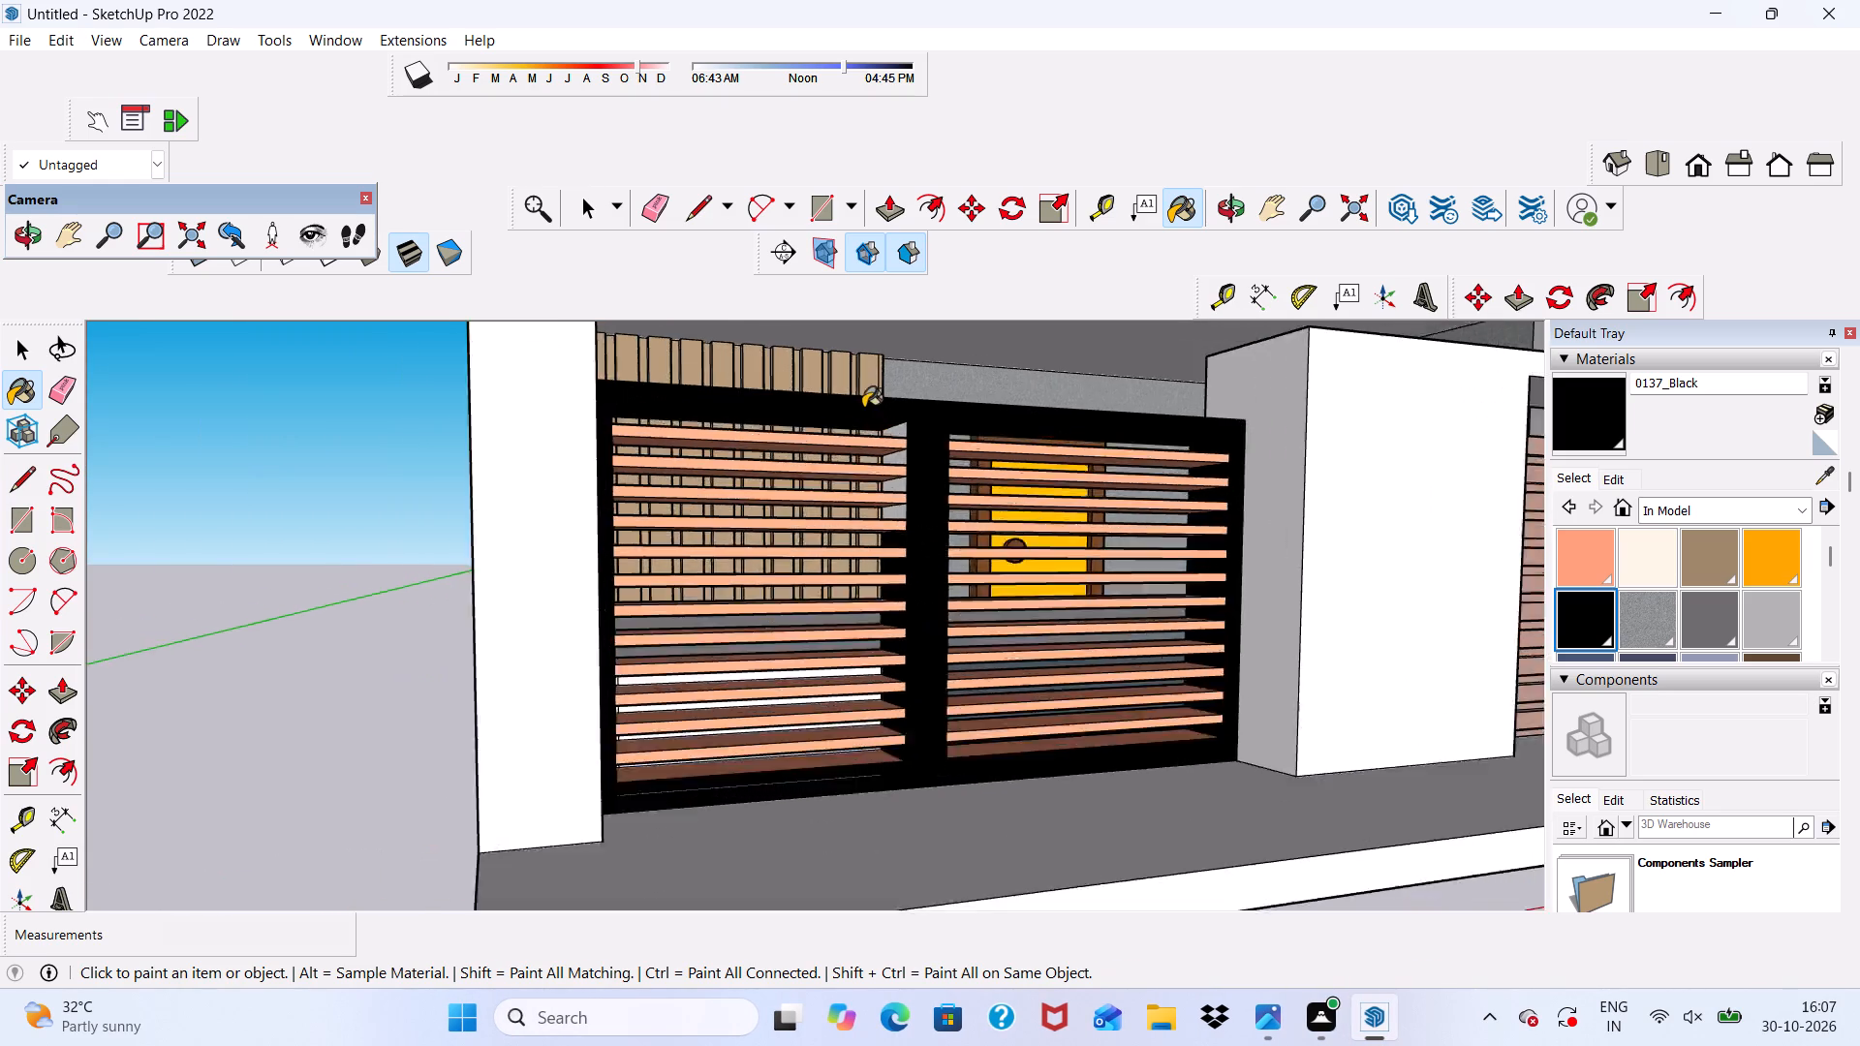
scroll(863, 408, up, 8)
click(914, 444)
click(911, 520)
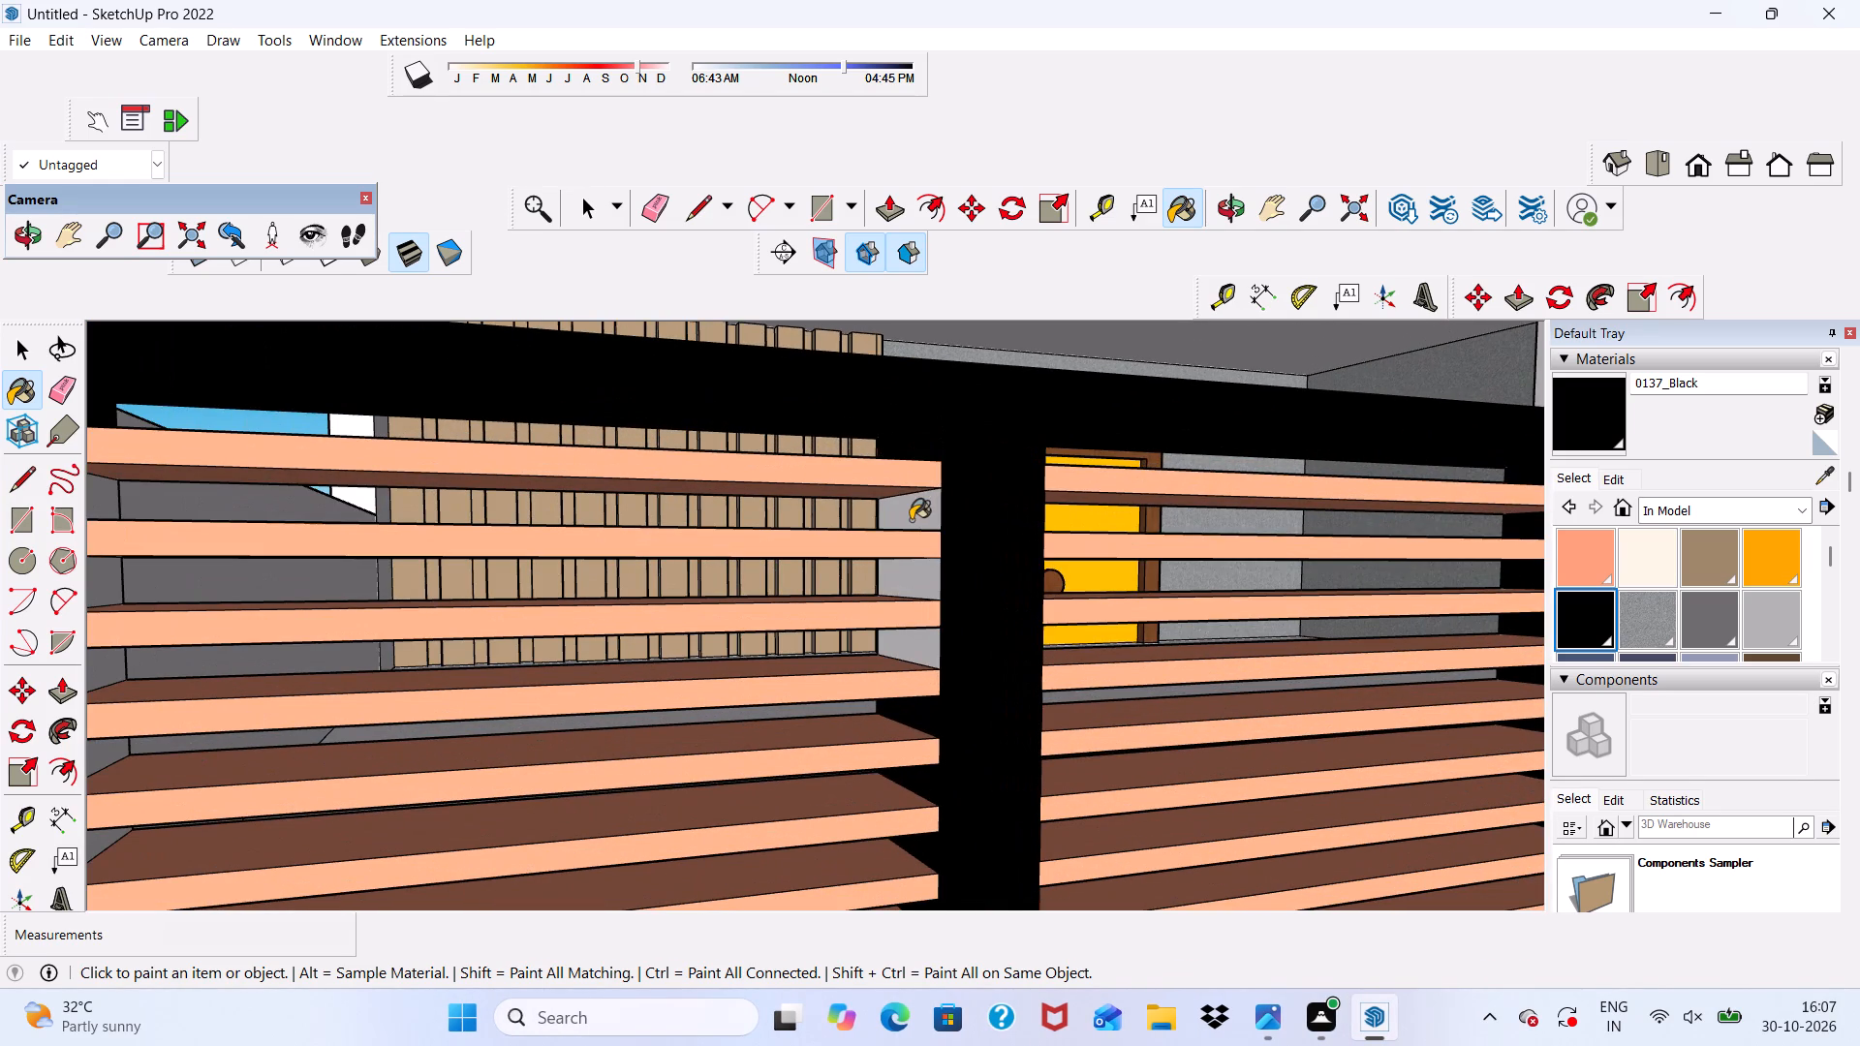
click(895, 576)
click(904, 655)
Paint the centre post's topmost side faces in the right bay, around the highest slat, with 0137_Black.
scroll(915, 627, down, 5)
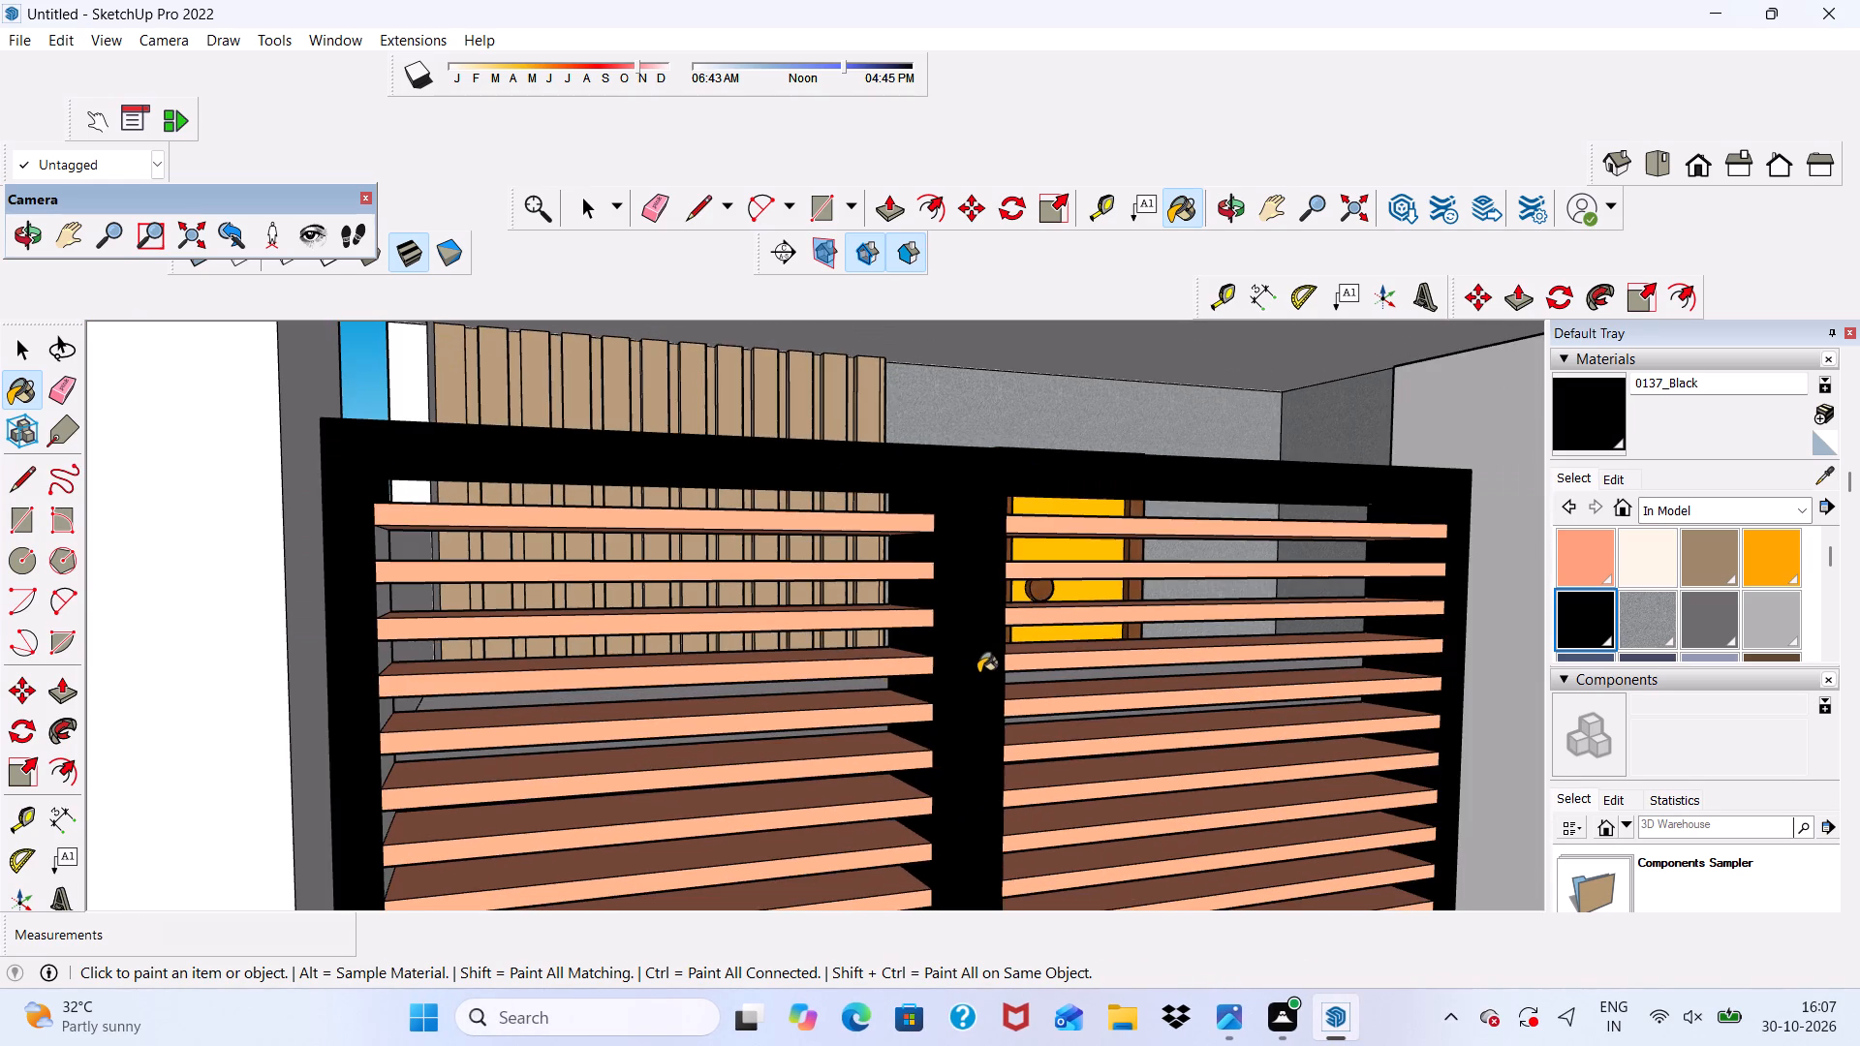
middle_drag(985, 681, 470, 719)
scroll(841, 539, up, 6)
click(831, 515)
scroll(784, 595, up, 3)
click(783, 597)
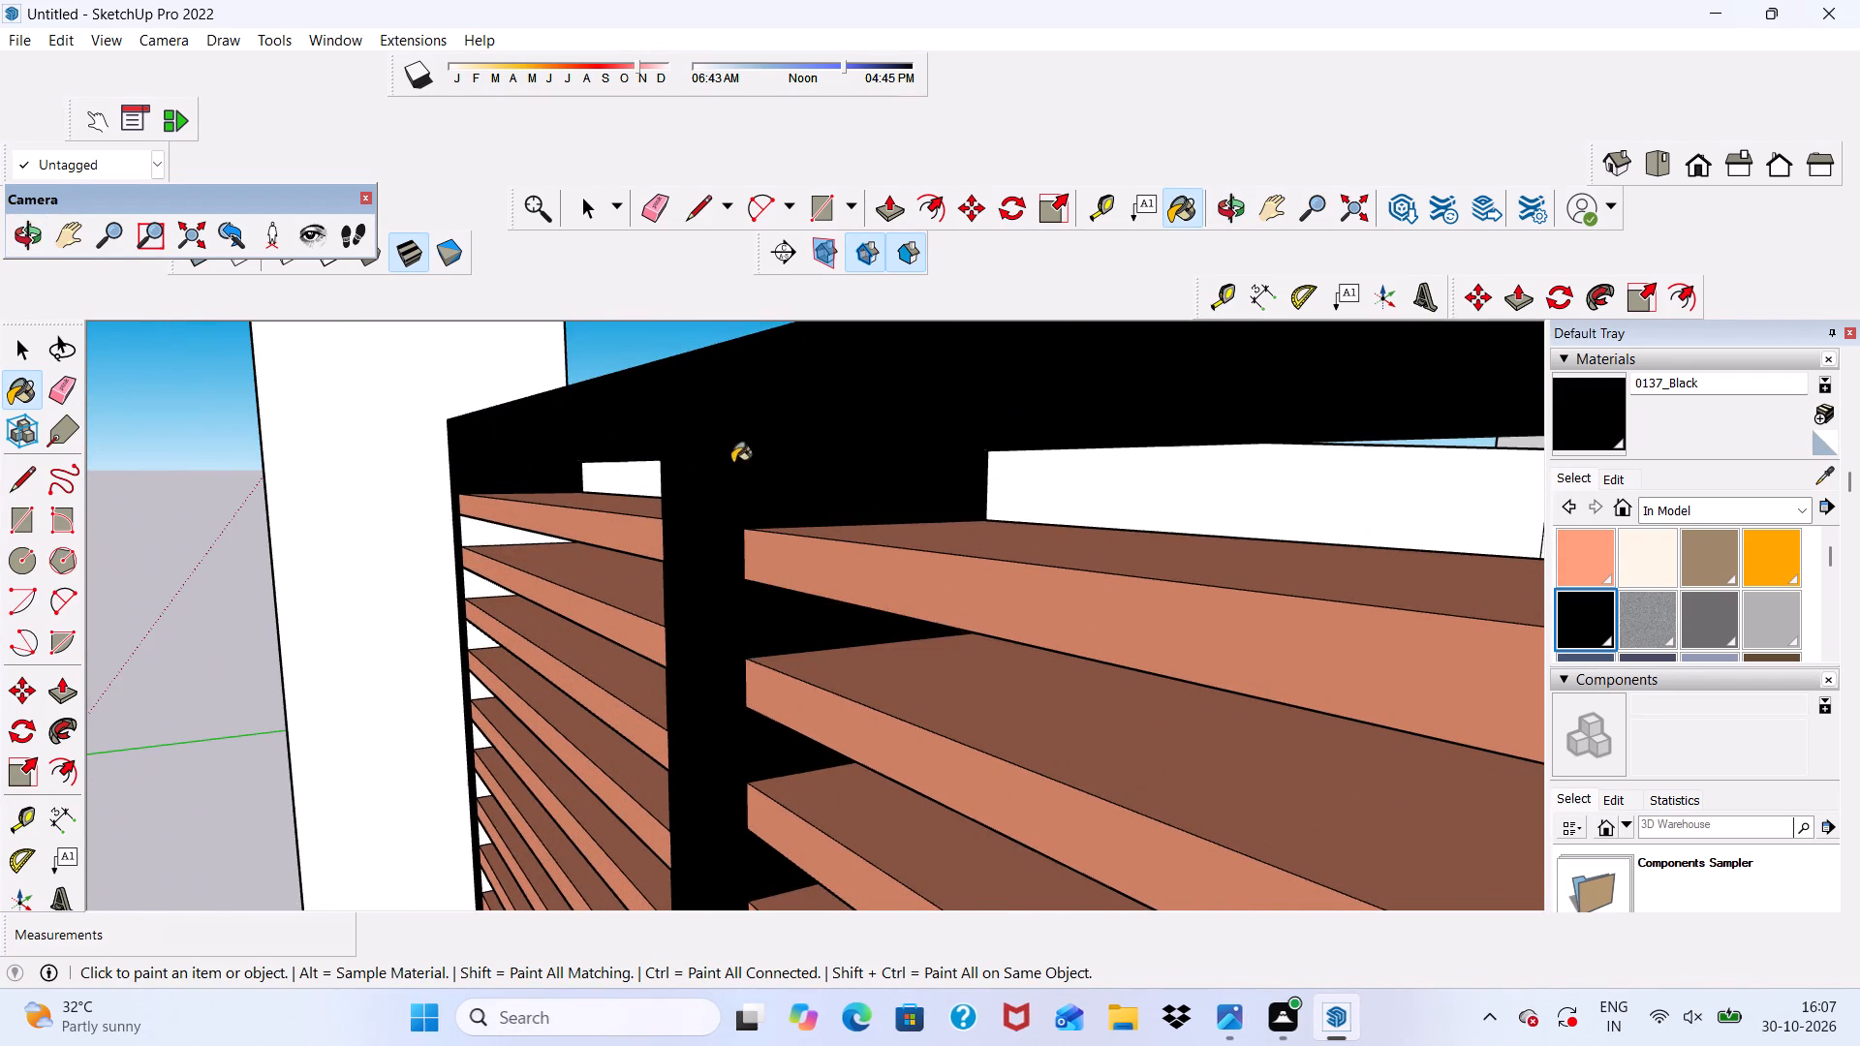
Paint the left bay's outer jamb inner faces between the upper slats with 0137_Black.
scroll(728, 454, down, 5)
middle_drag(821, 522, 943, 507)
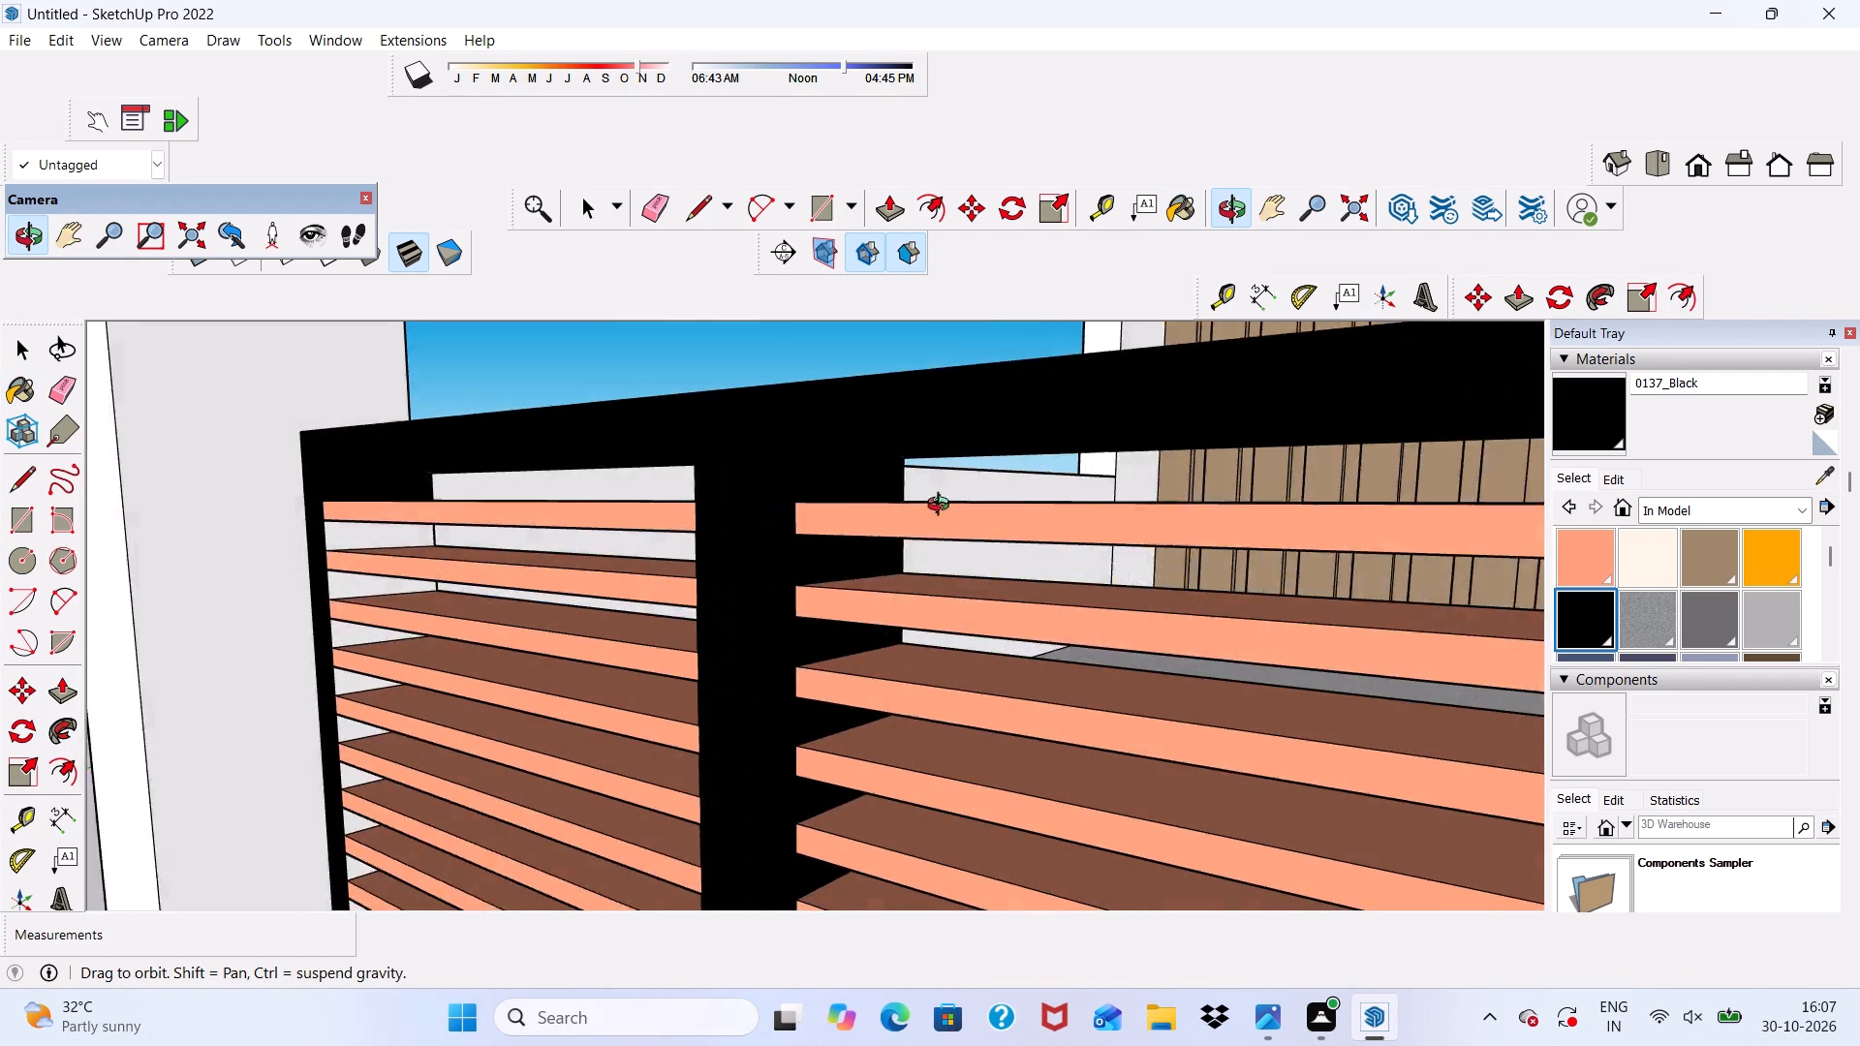
middle_drag(943, 507, 904, 497)
scroll(284, 556, up, 10)
click(565, 515)
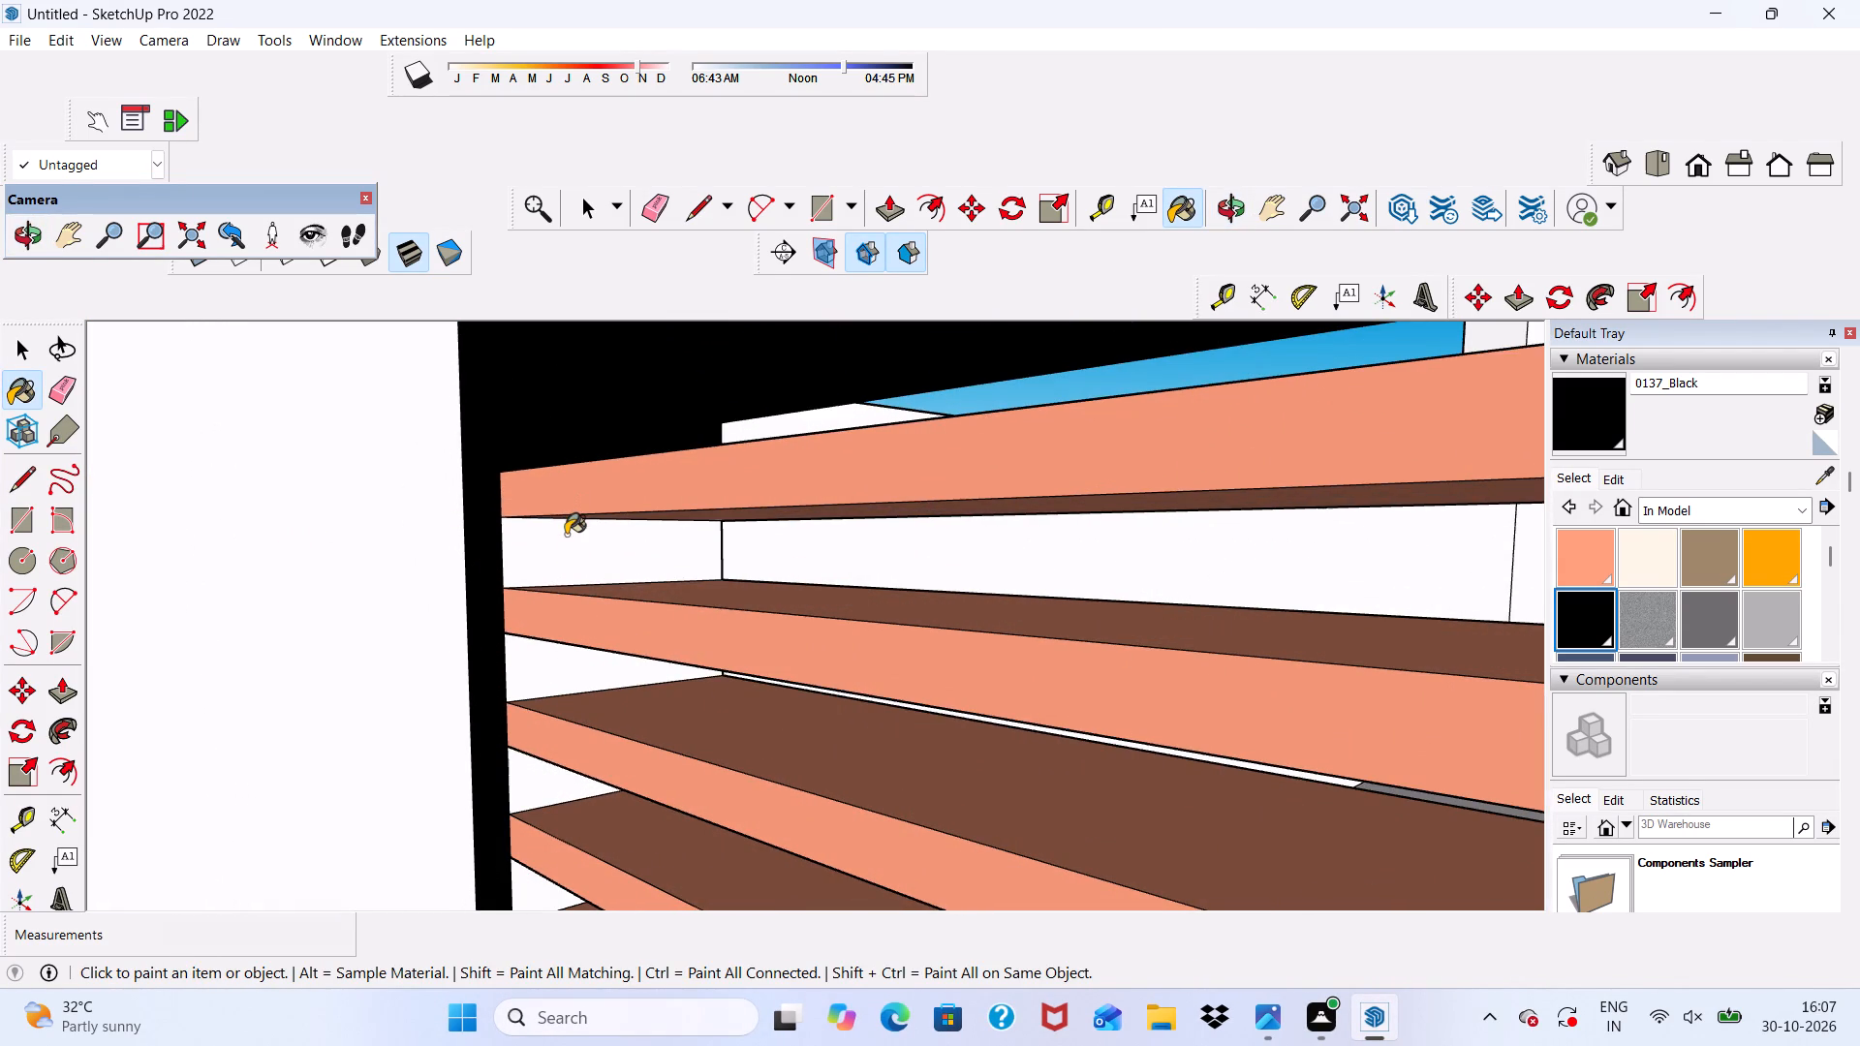
click(566, 535)
scroll(548, 667, up, 2)
click(548, 667)
scroll(538, 546, down, 6)
scroll(544, 694, up, 6)
click(538, 675)
scroll(489, 450, down, 6)
scroll(533, 723, up, 6)
click(520, 668)
scroll(520, 668, down, 2)
scroll(518, 783, up, 2)
click(508, 803)
scroll(570, 415, down, 4)
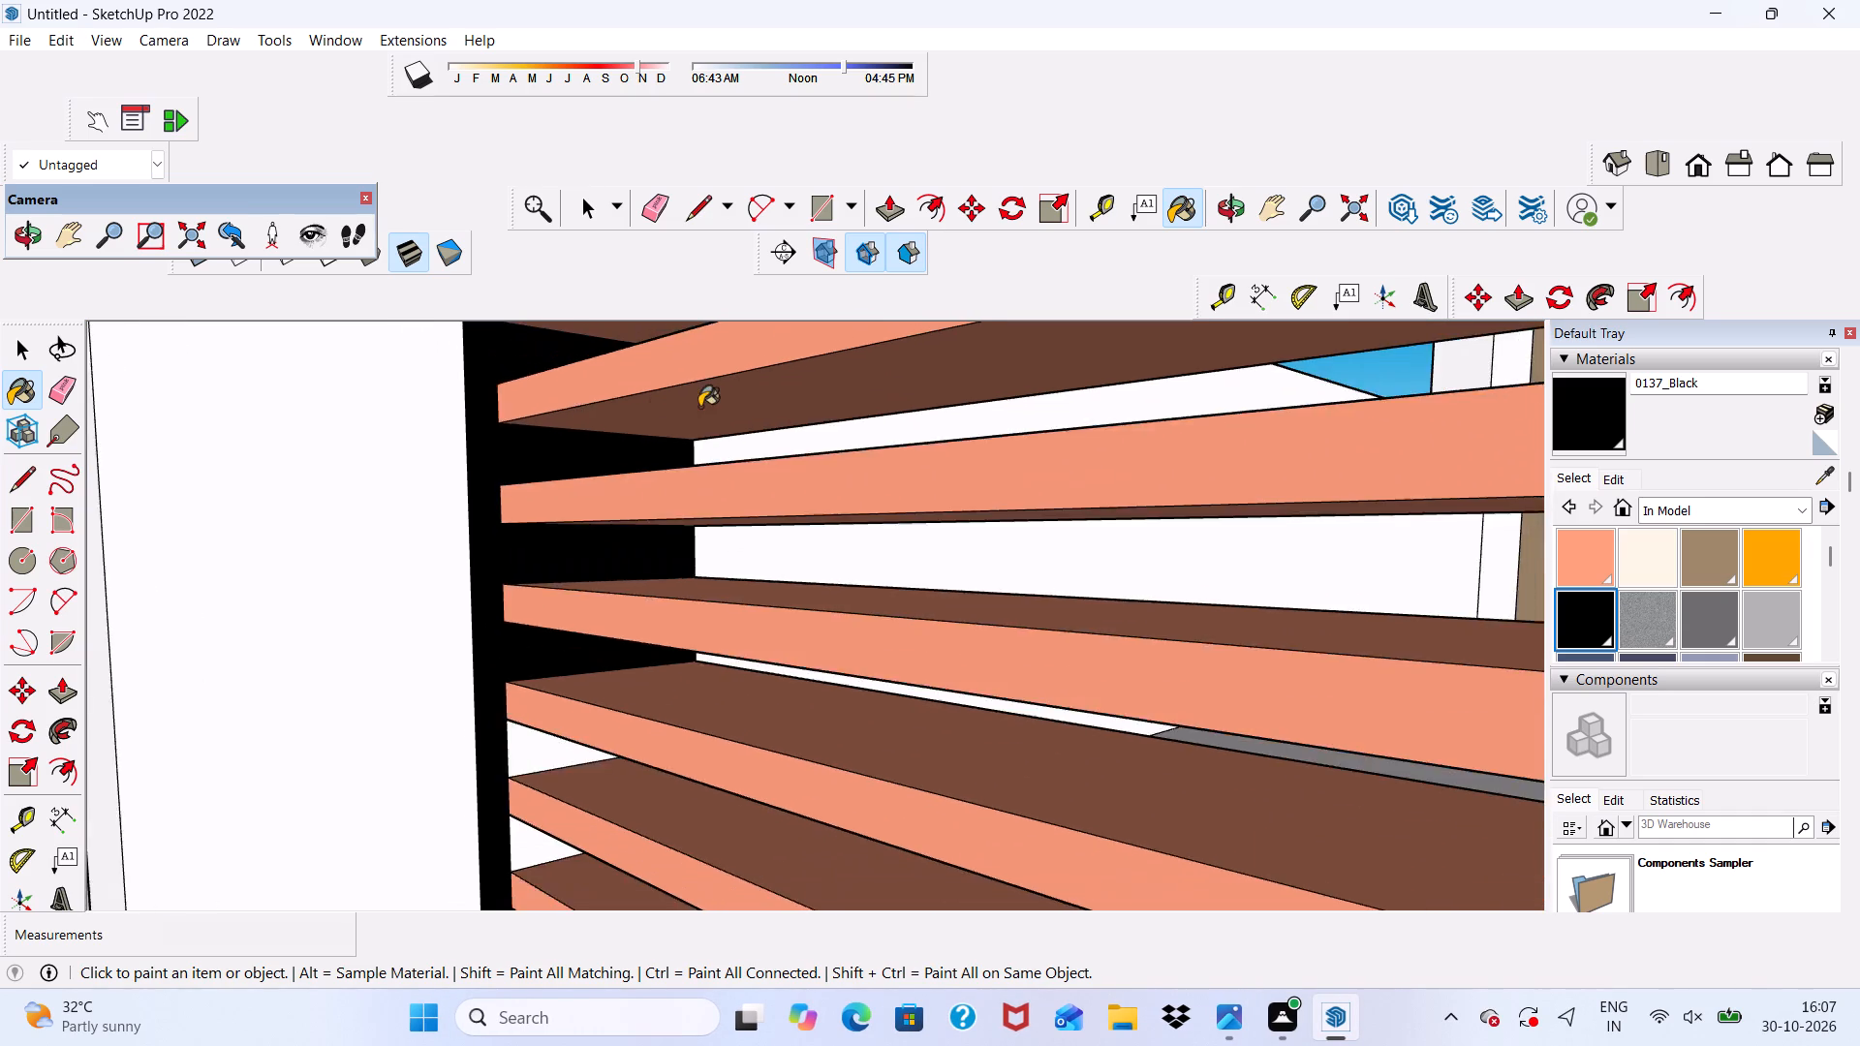
Paint the left bay's outer jamb inner faces between the middle slats with 0137_Black.
scroll(699, 407, down, 7)
scroll(540, 776, up, 9)
click(642, 574)
click(650, 723)
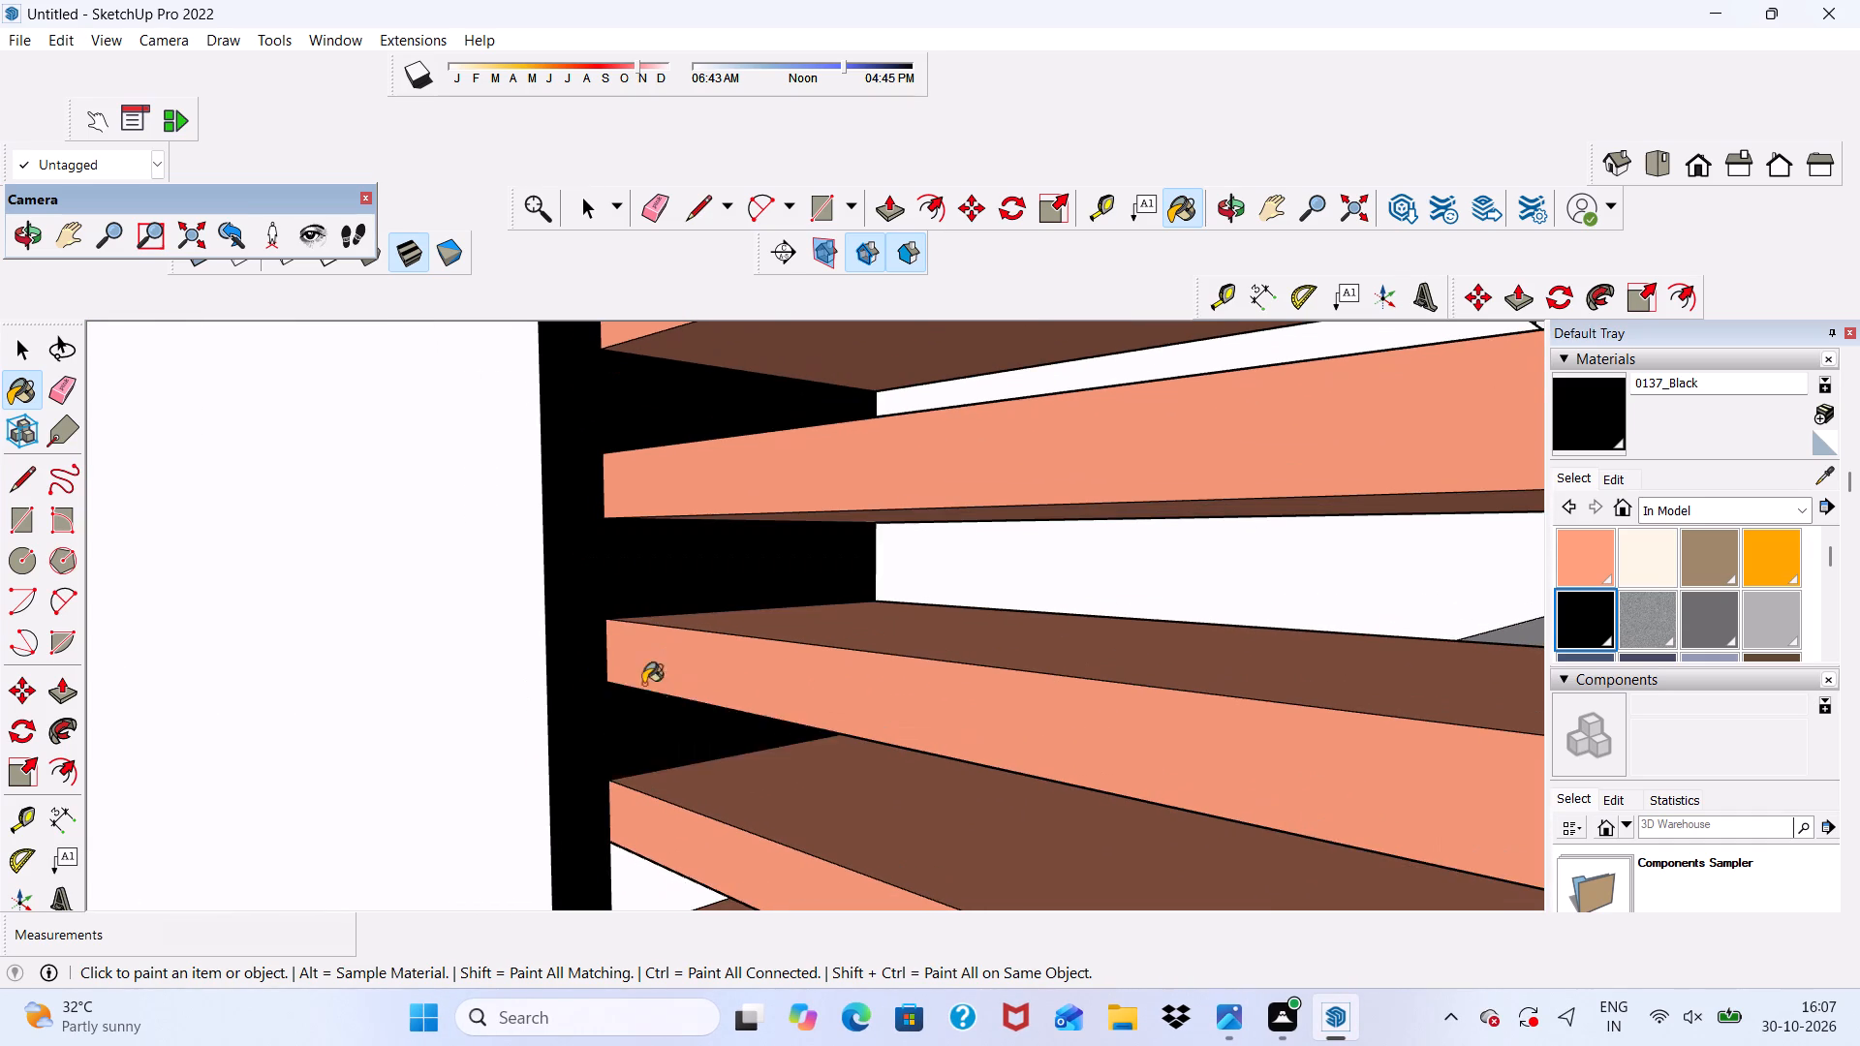
scroll(595, 510, down, 5)
scroll(640, 762, up, 5)
click(641, 763)
scroll(610, 577, down, 6)
scroll(573, 832, up, 7)
click(625, 748)
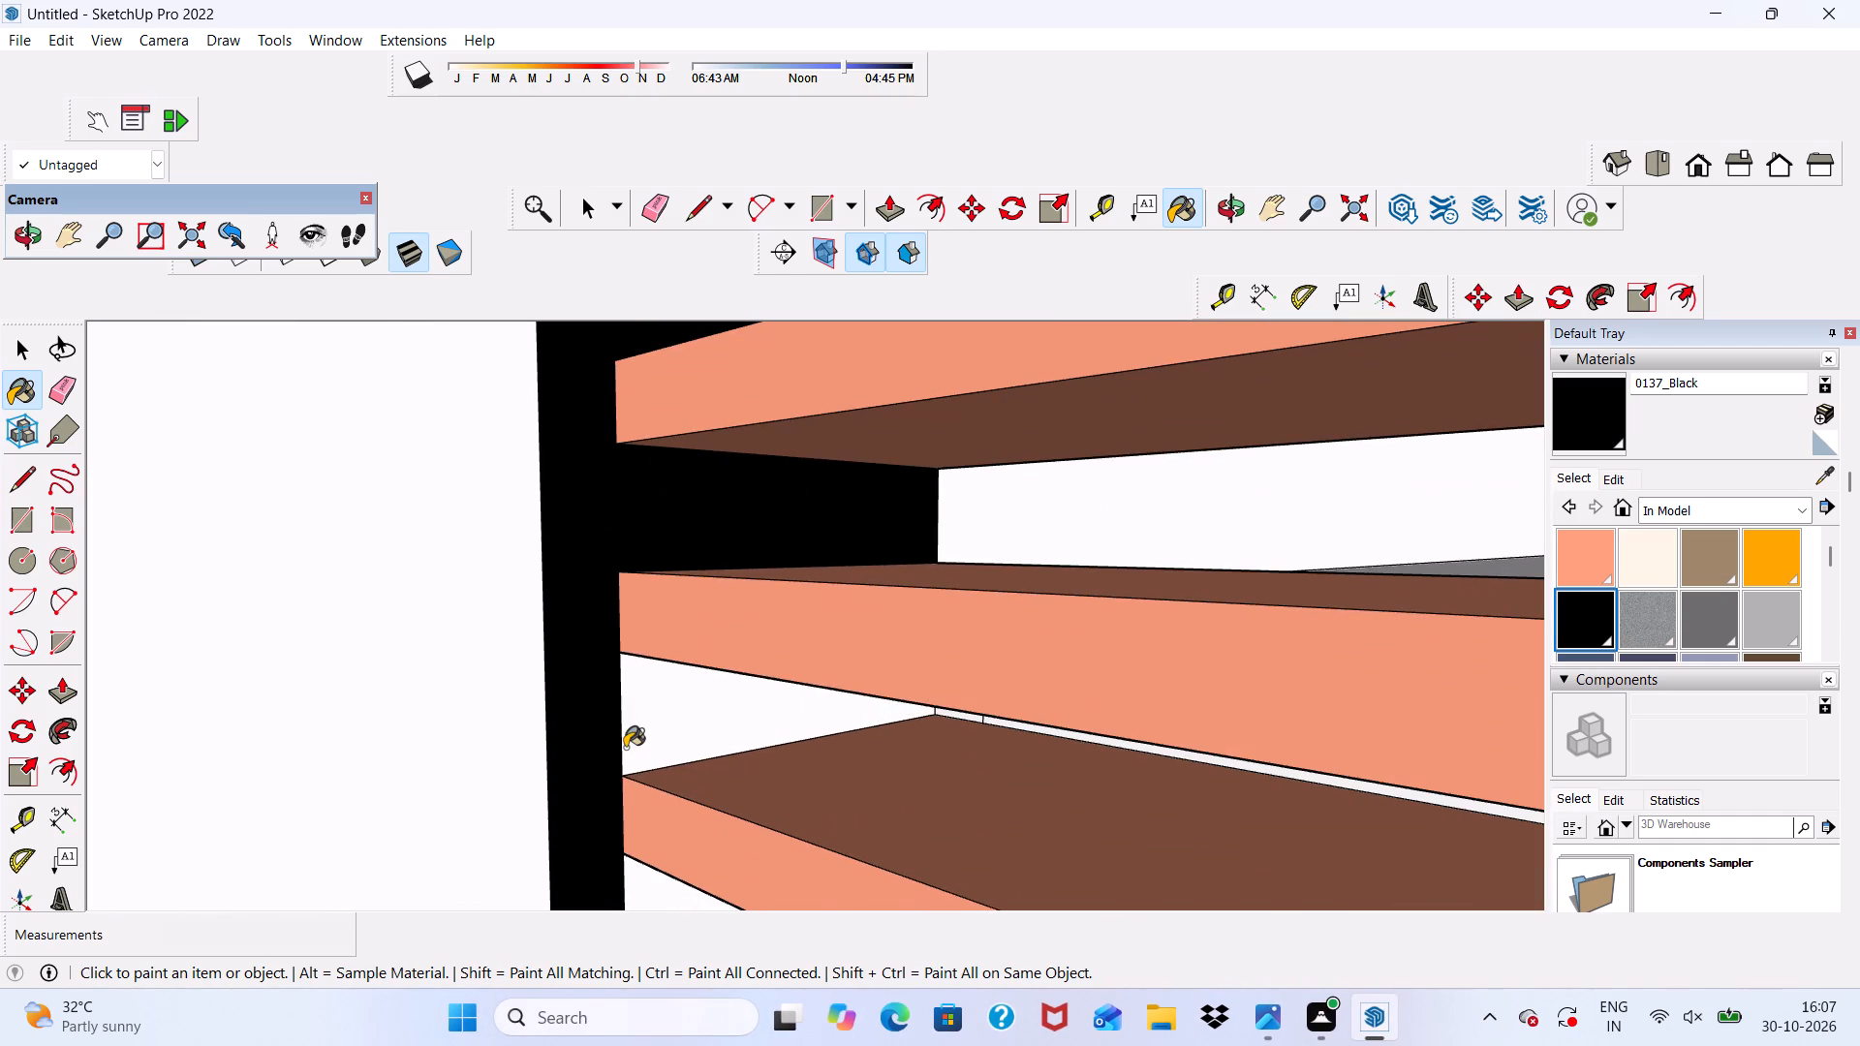
Paint the left bay's outer jamb inner faces between the lowest slats with 0137_Black.
scroll(609, 524, down, 18)
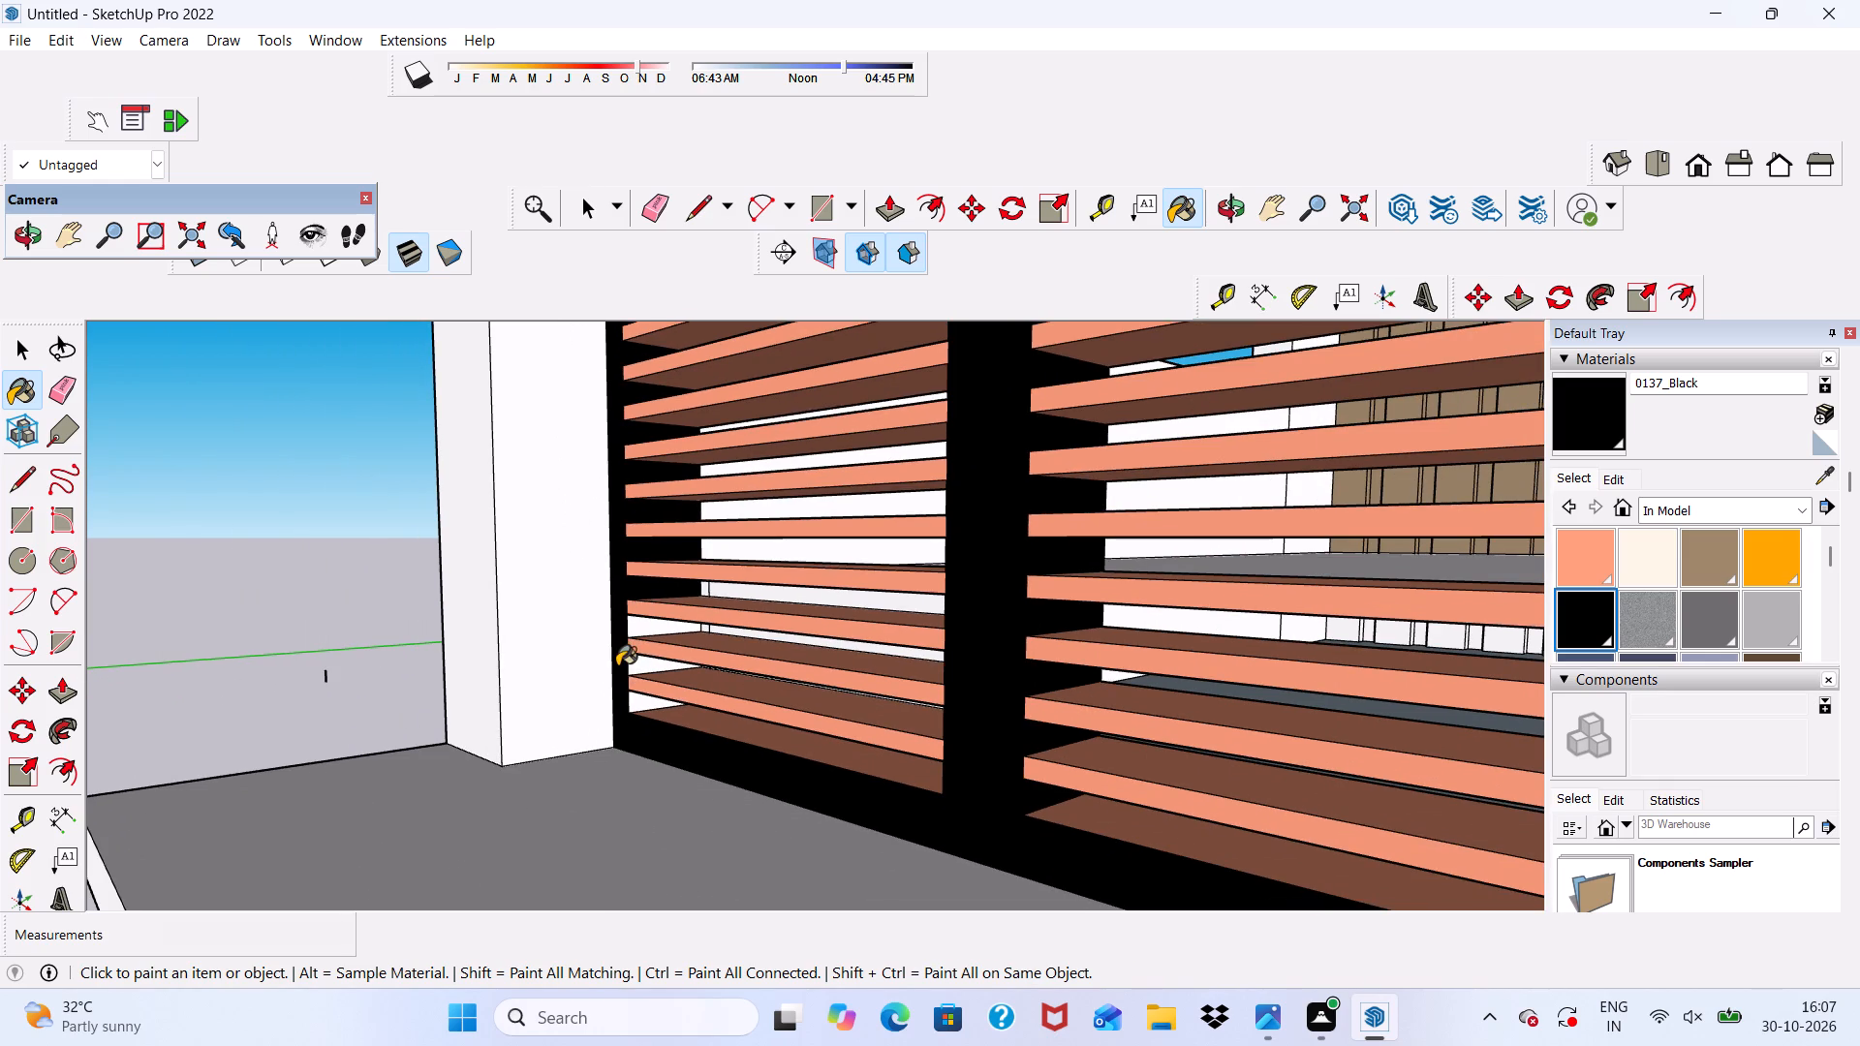
scroll(652, 840, up, 10)
click(611, 658)
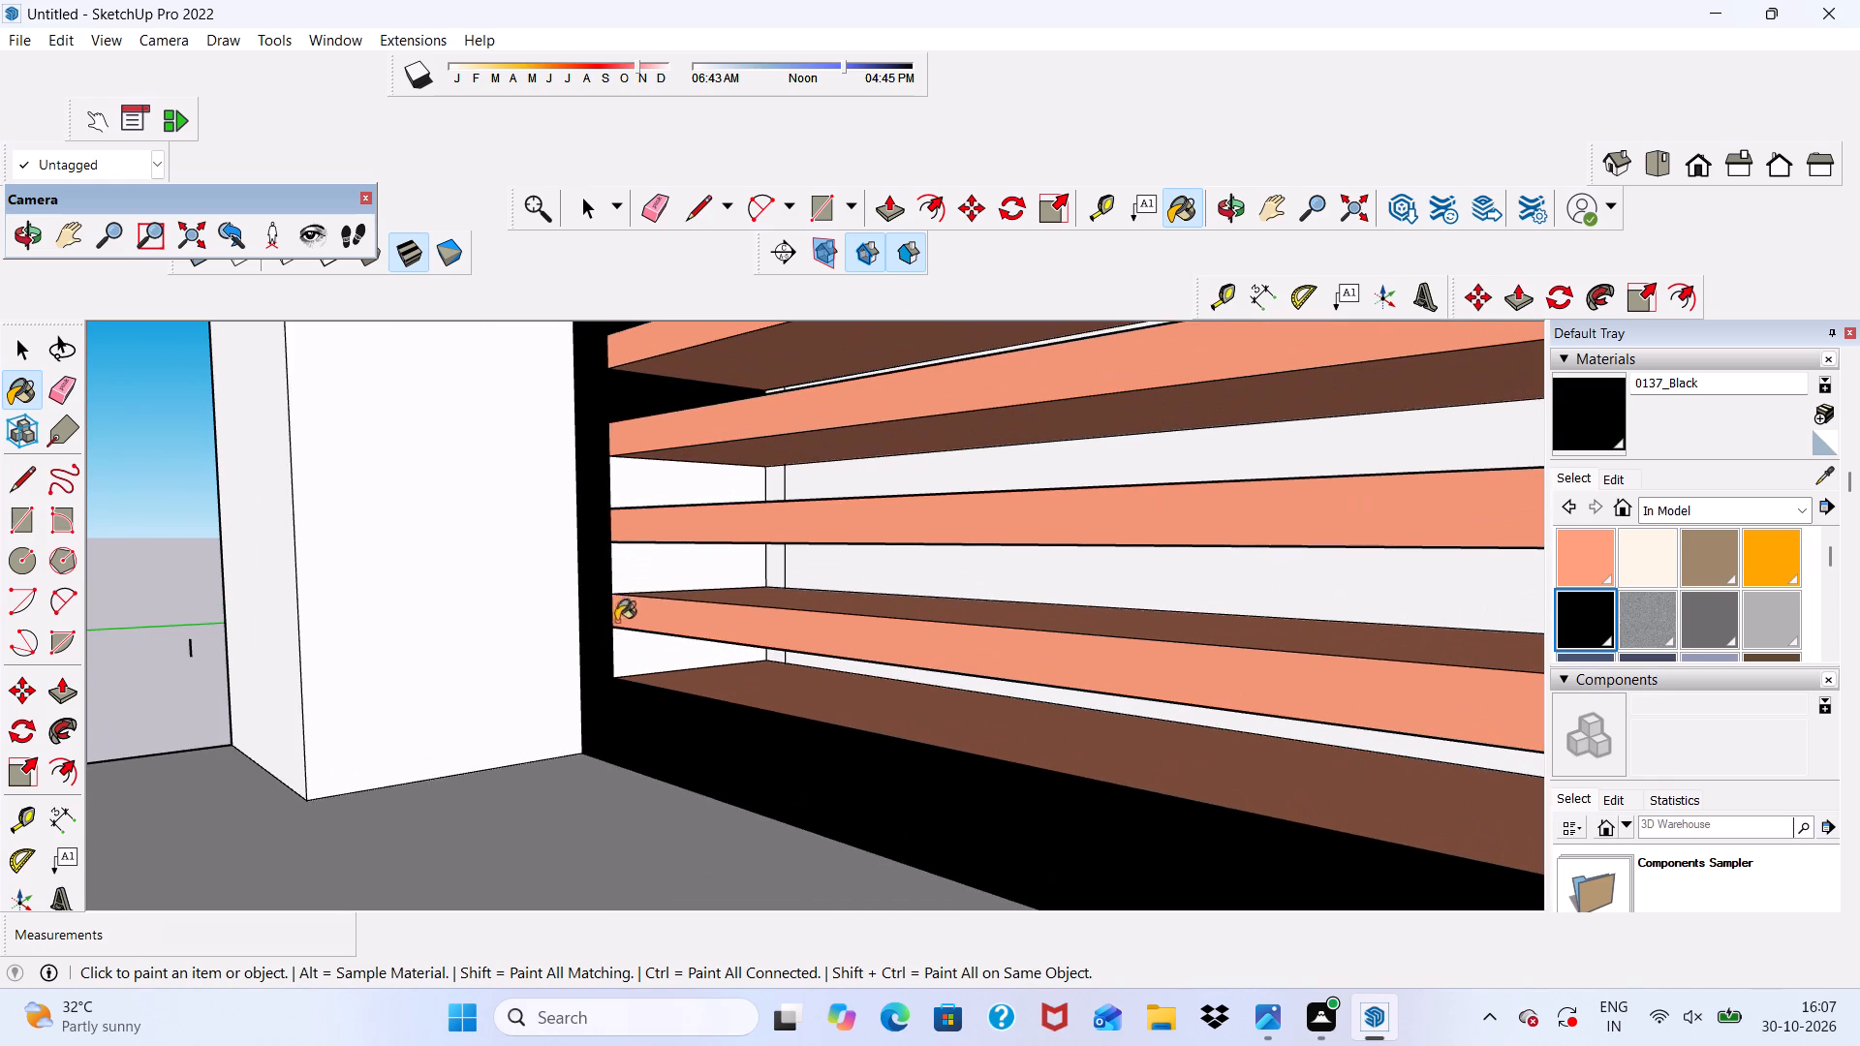
click(629, 585)
click(637, 659)
click(634, 495)
scroll(604, 495, down, 2)
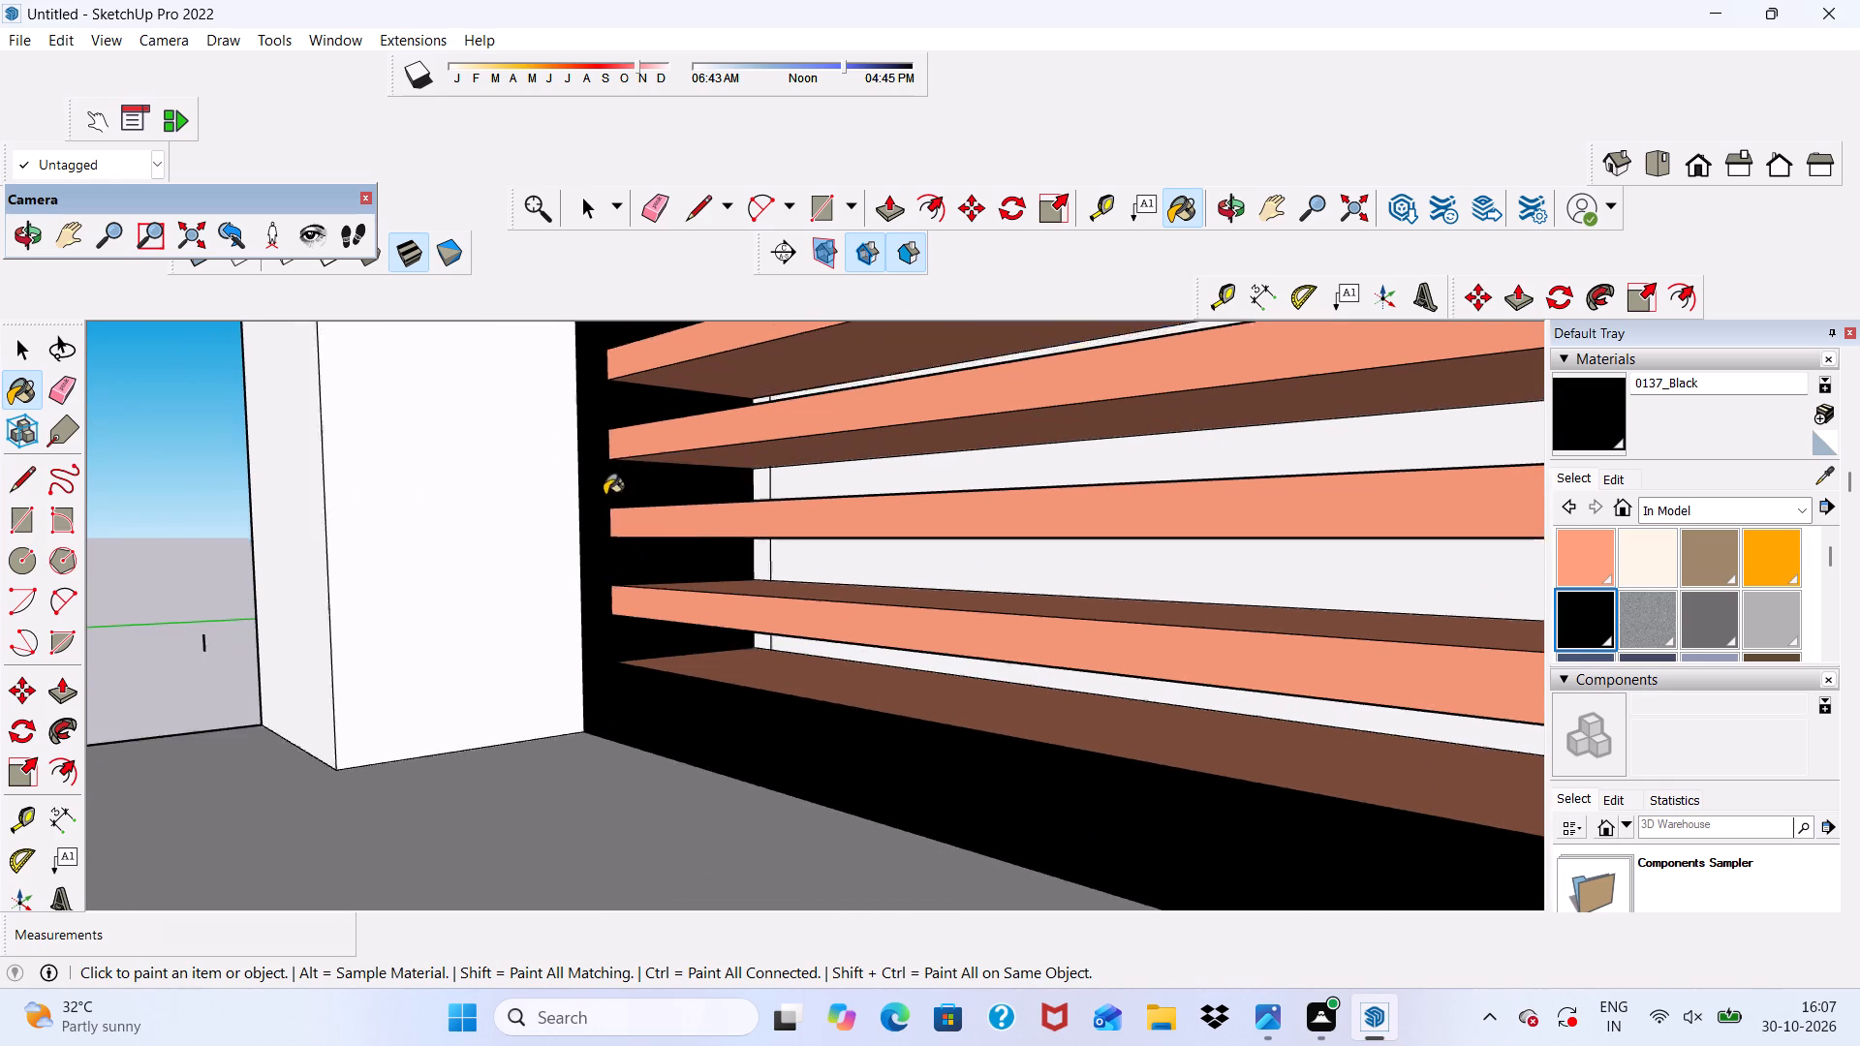
Leave the Paint Bucket and examine the gate and the front boundary from outside.
scroll(604, 495, down, 4)
middle_drag(669, 548, 914, 560)
scroll(914, 560, up, 1)
scroll(825, 541, down, 12)
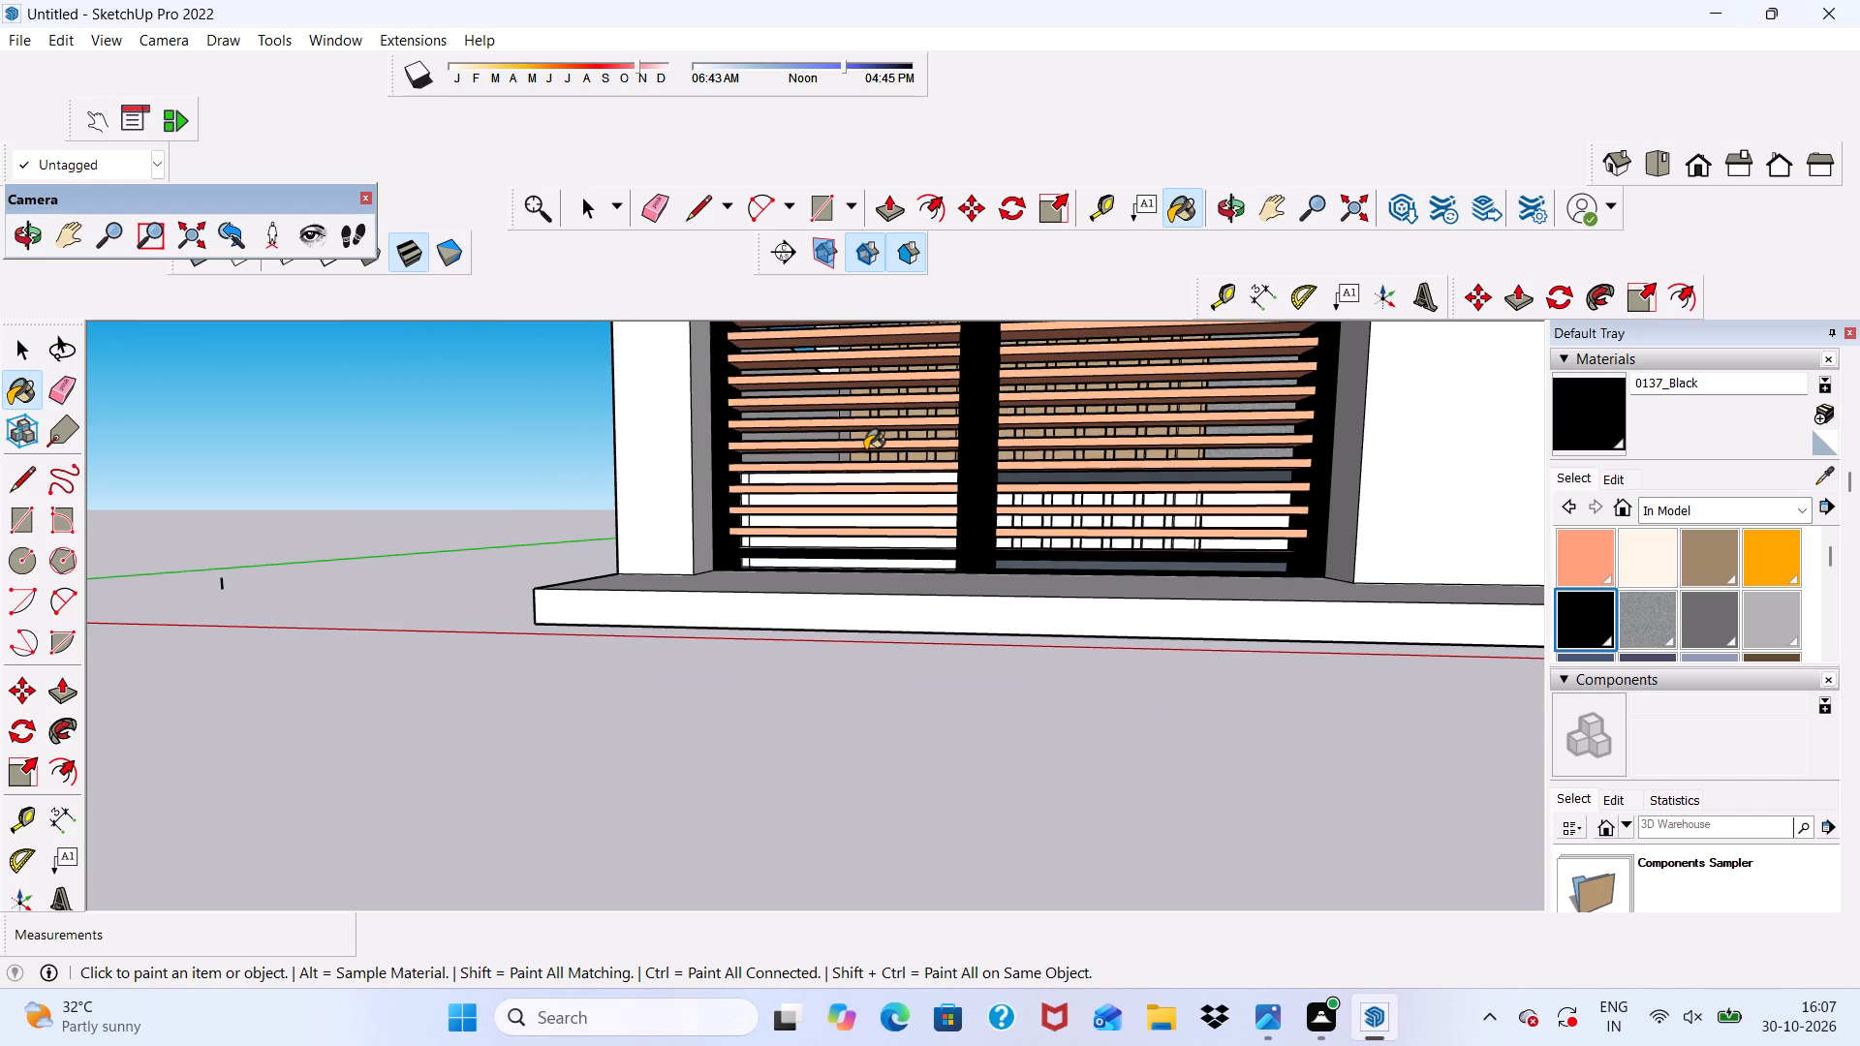
key(space)
scroll(502, 227, up, 1)
scroll(512, 271, down, 3)
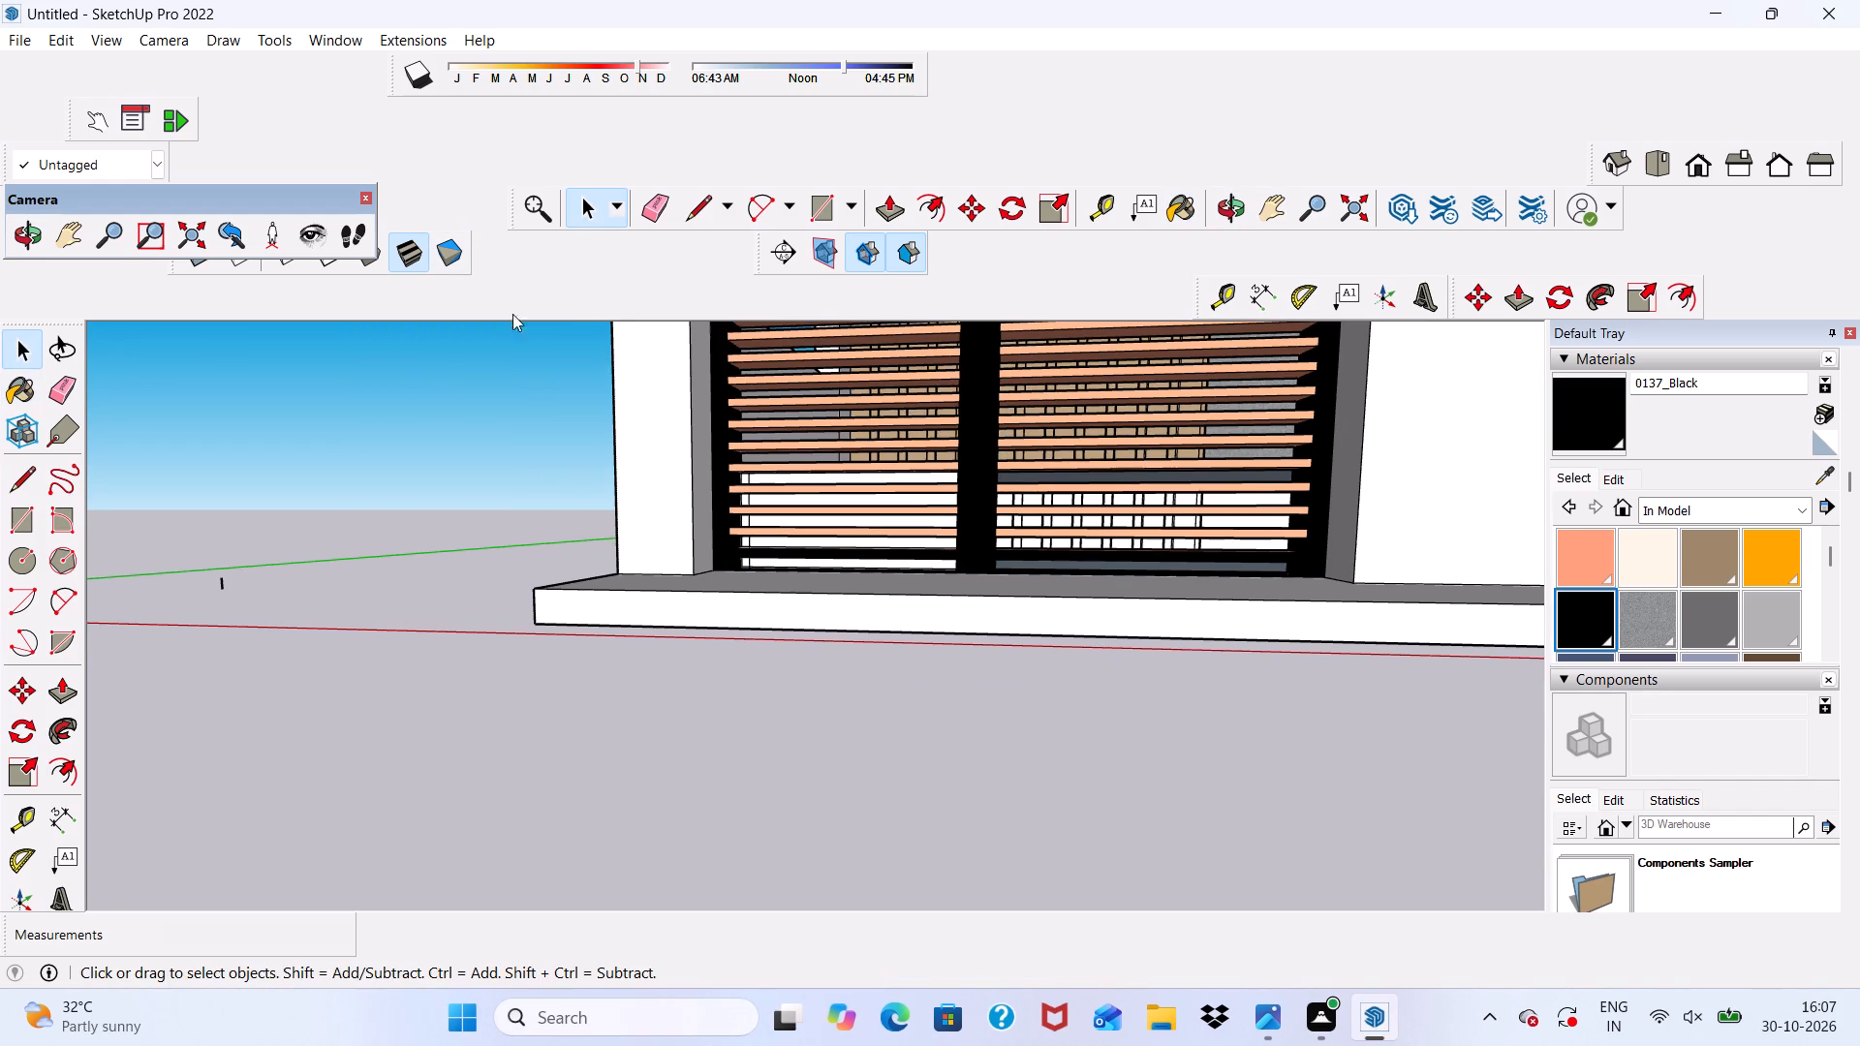
scroll(512, 314, down, 2)
scroll(460, 594, down, 12)
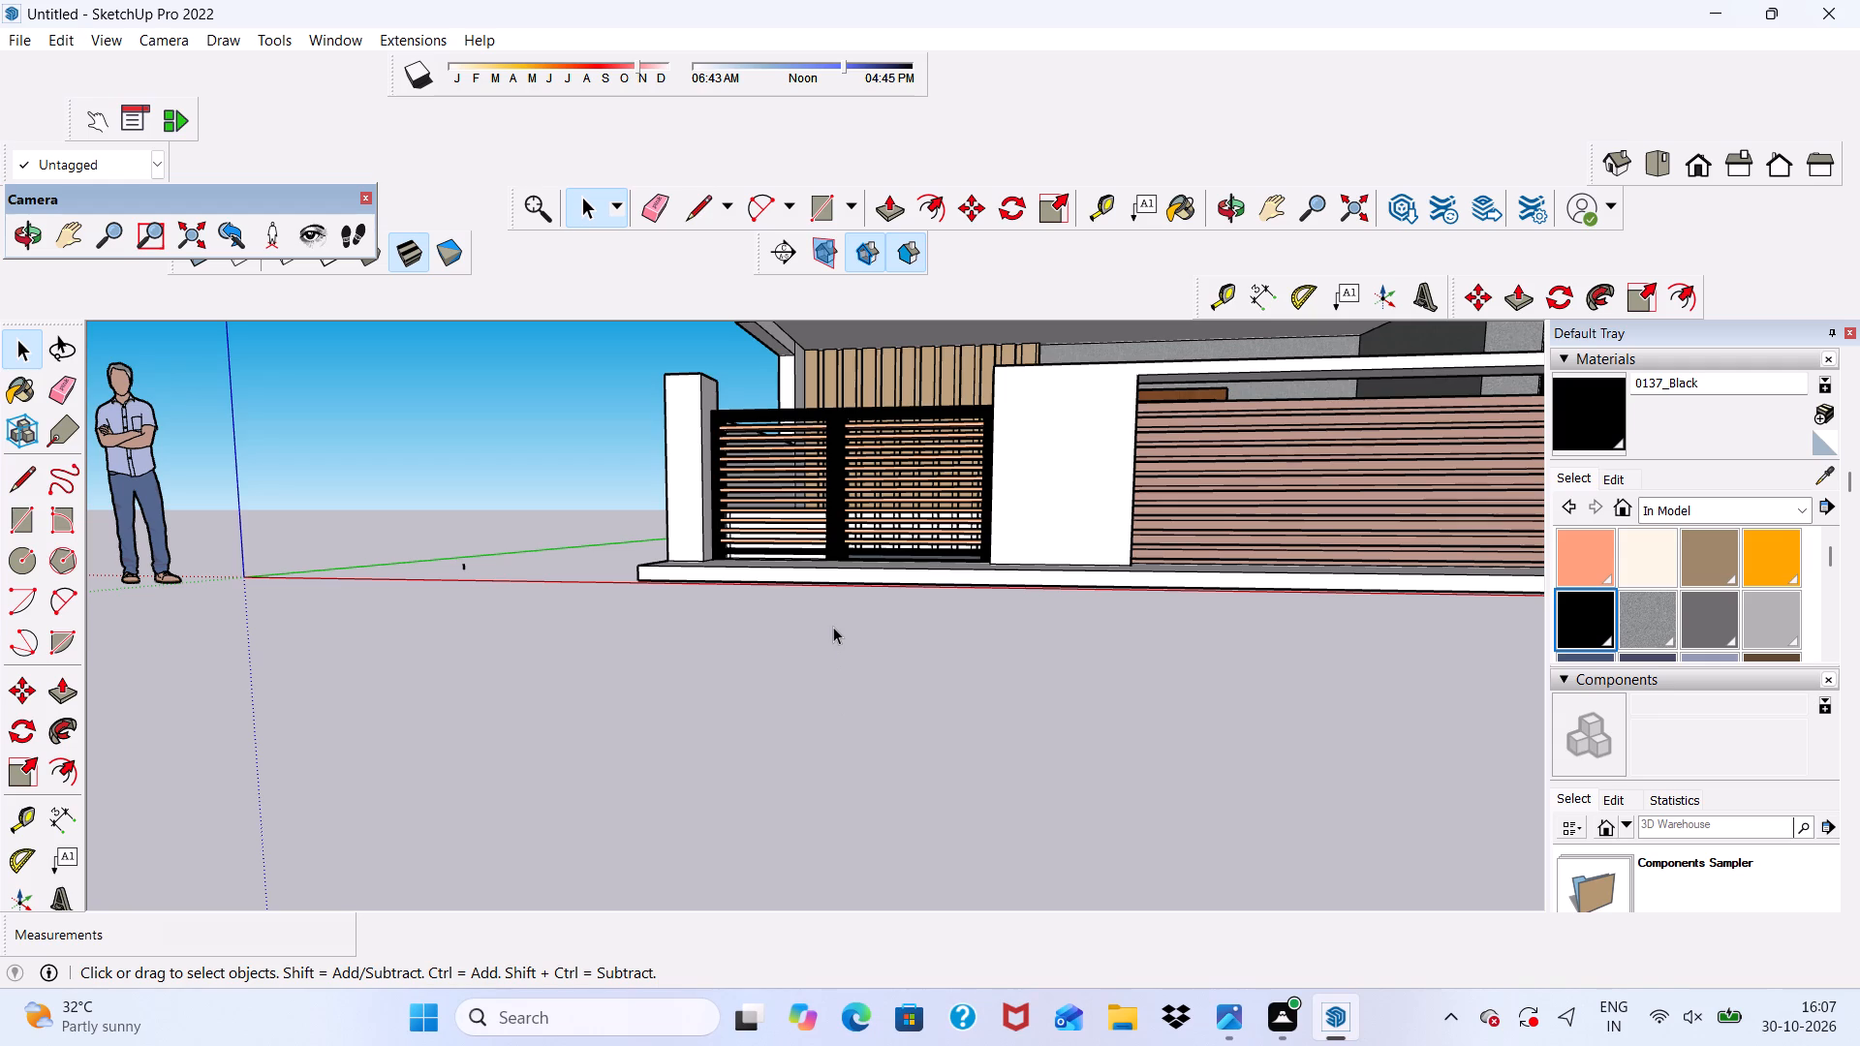
Examine the finished gate and the whole front elevation of the house from street level and from above.
scroll(849, 509, down, 4)
scroll(962, 483, up, 5)
scroll(879, 476, down, 3)
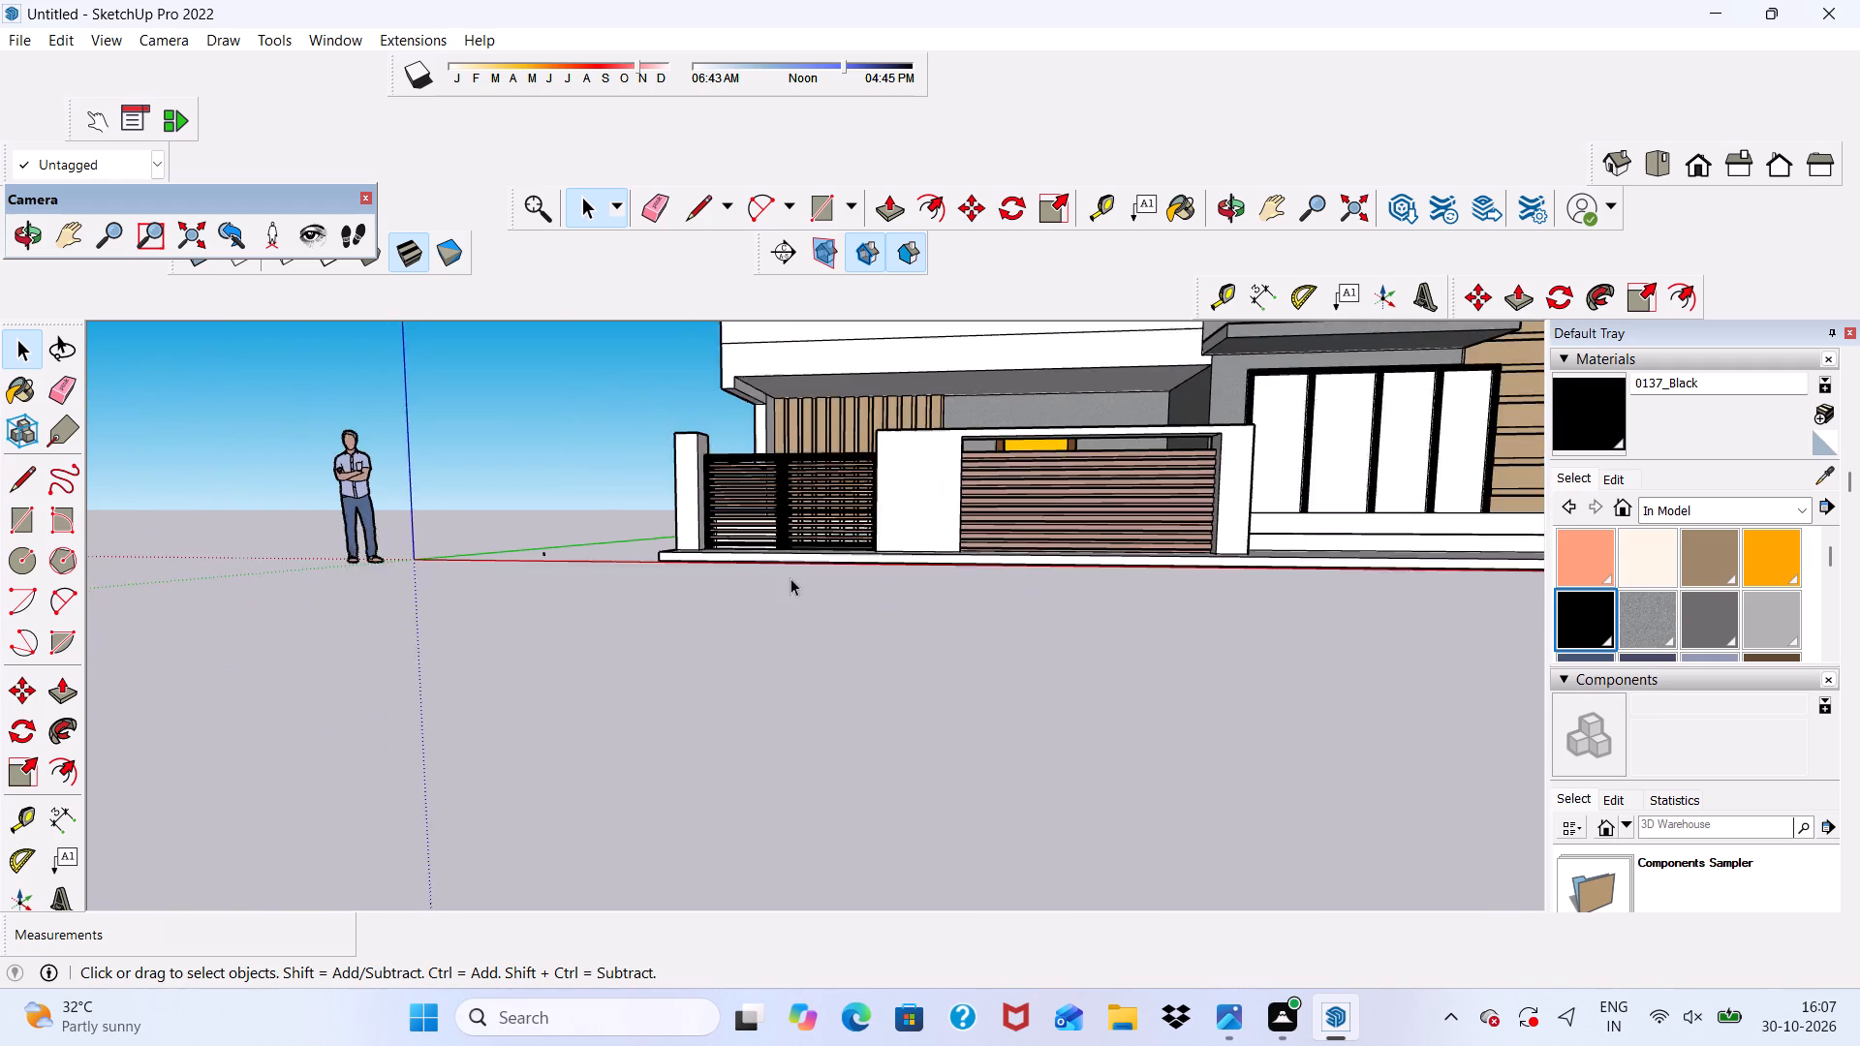
scroll(790, 578, down, 9)
scroll(946, 350, up, 2)
middle_drag(946, 350, 1125, 450)
scroll(1126, 433, up, 1)
scroll(742, 546, down, 7)
middle_drag(949, 730, 829, 683)
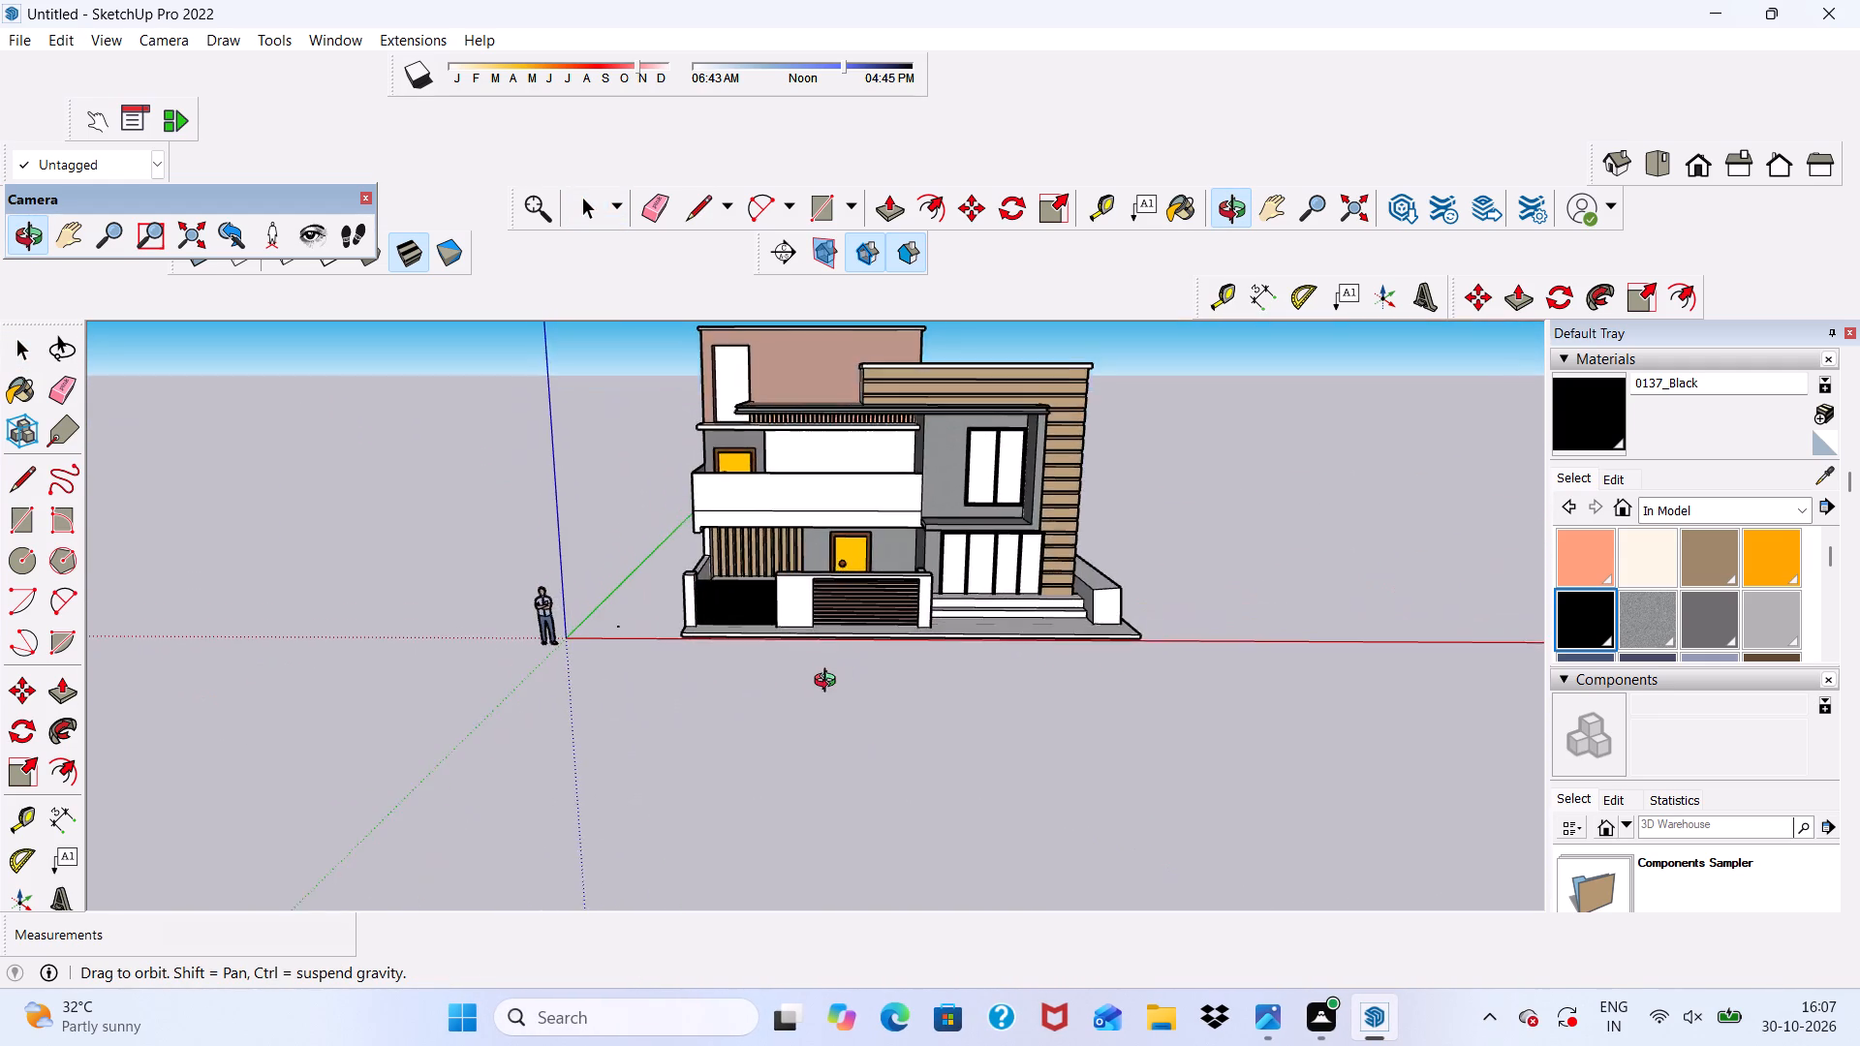
middle_drag(829, 683, 756, 706)
Paint the side wall of the tan slatted block, where it rises above the grey roof slab, with 0035_Tan.
click(1720, 547)
scroll(1208, 377, up, 4)
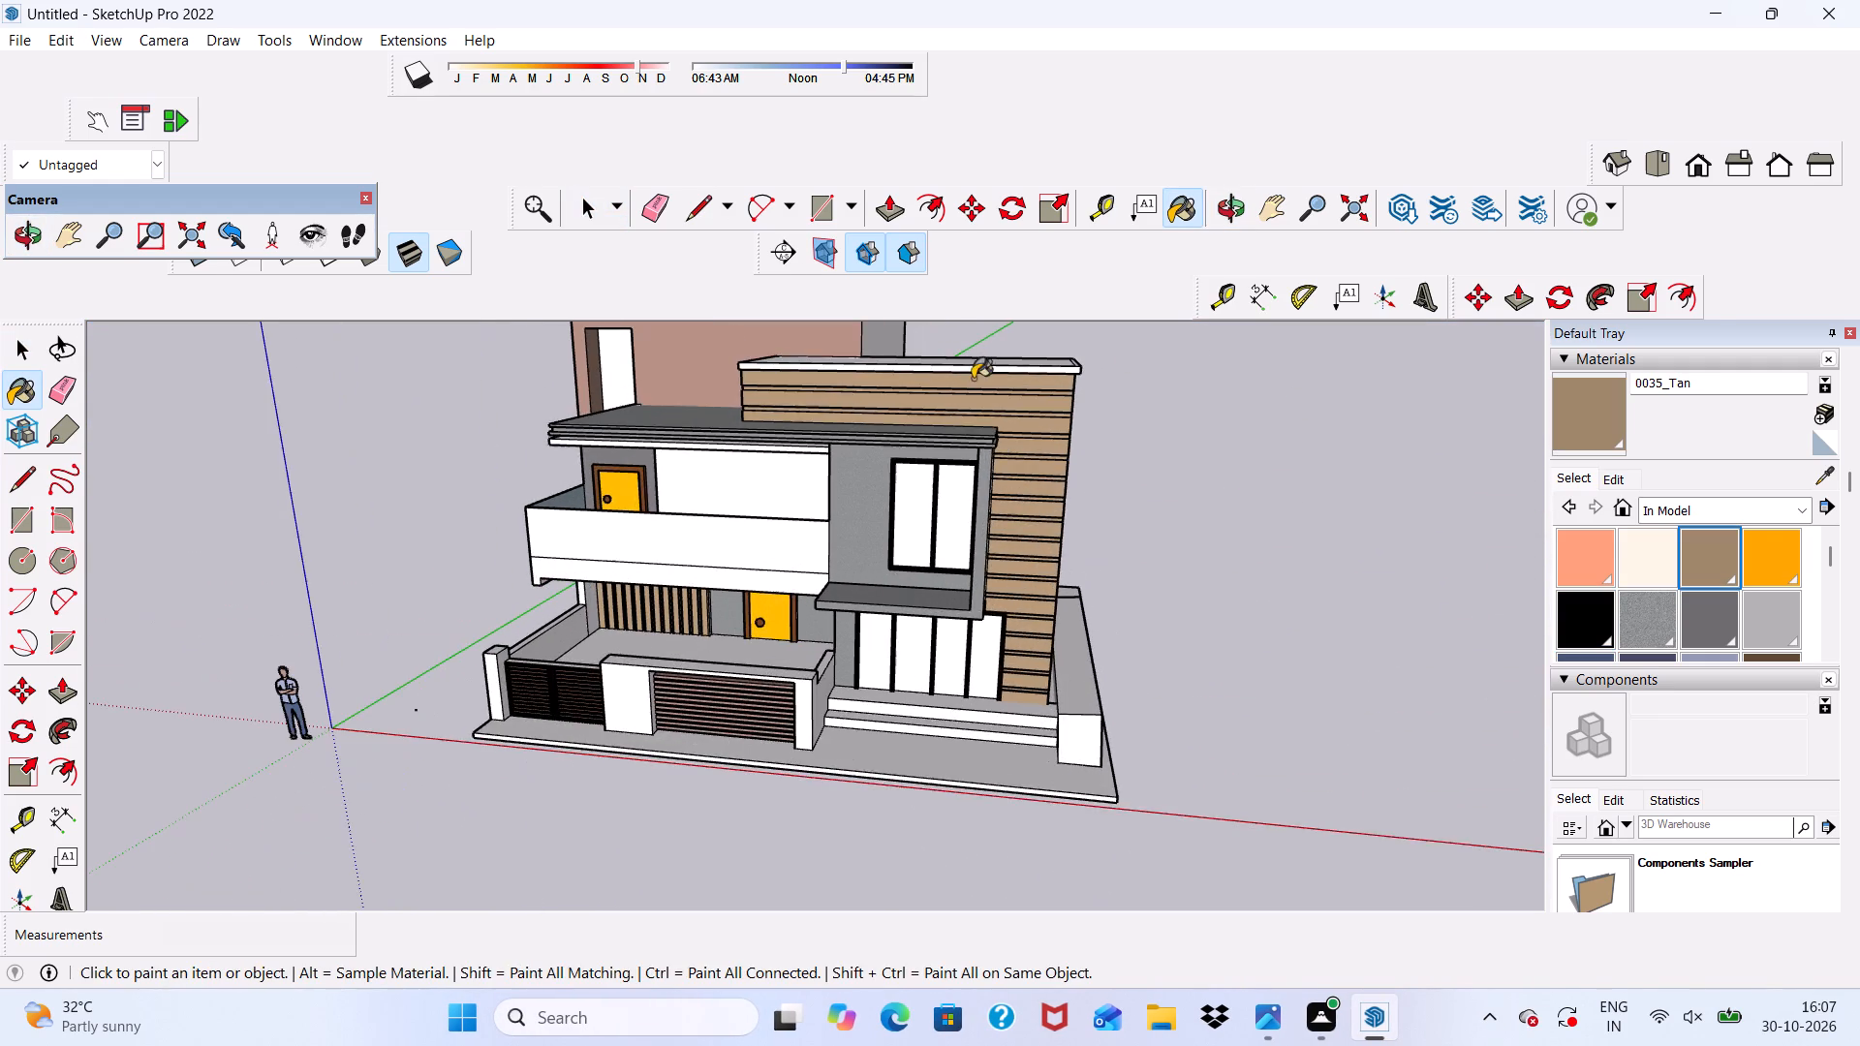
middle_drag(821, 411, 971, 477)
scroll(766, 427, up, 9)
click(753, 386)
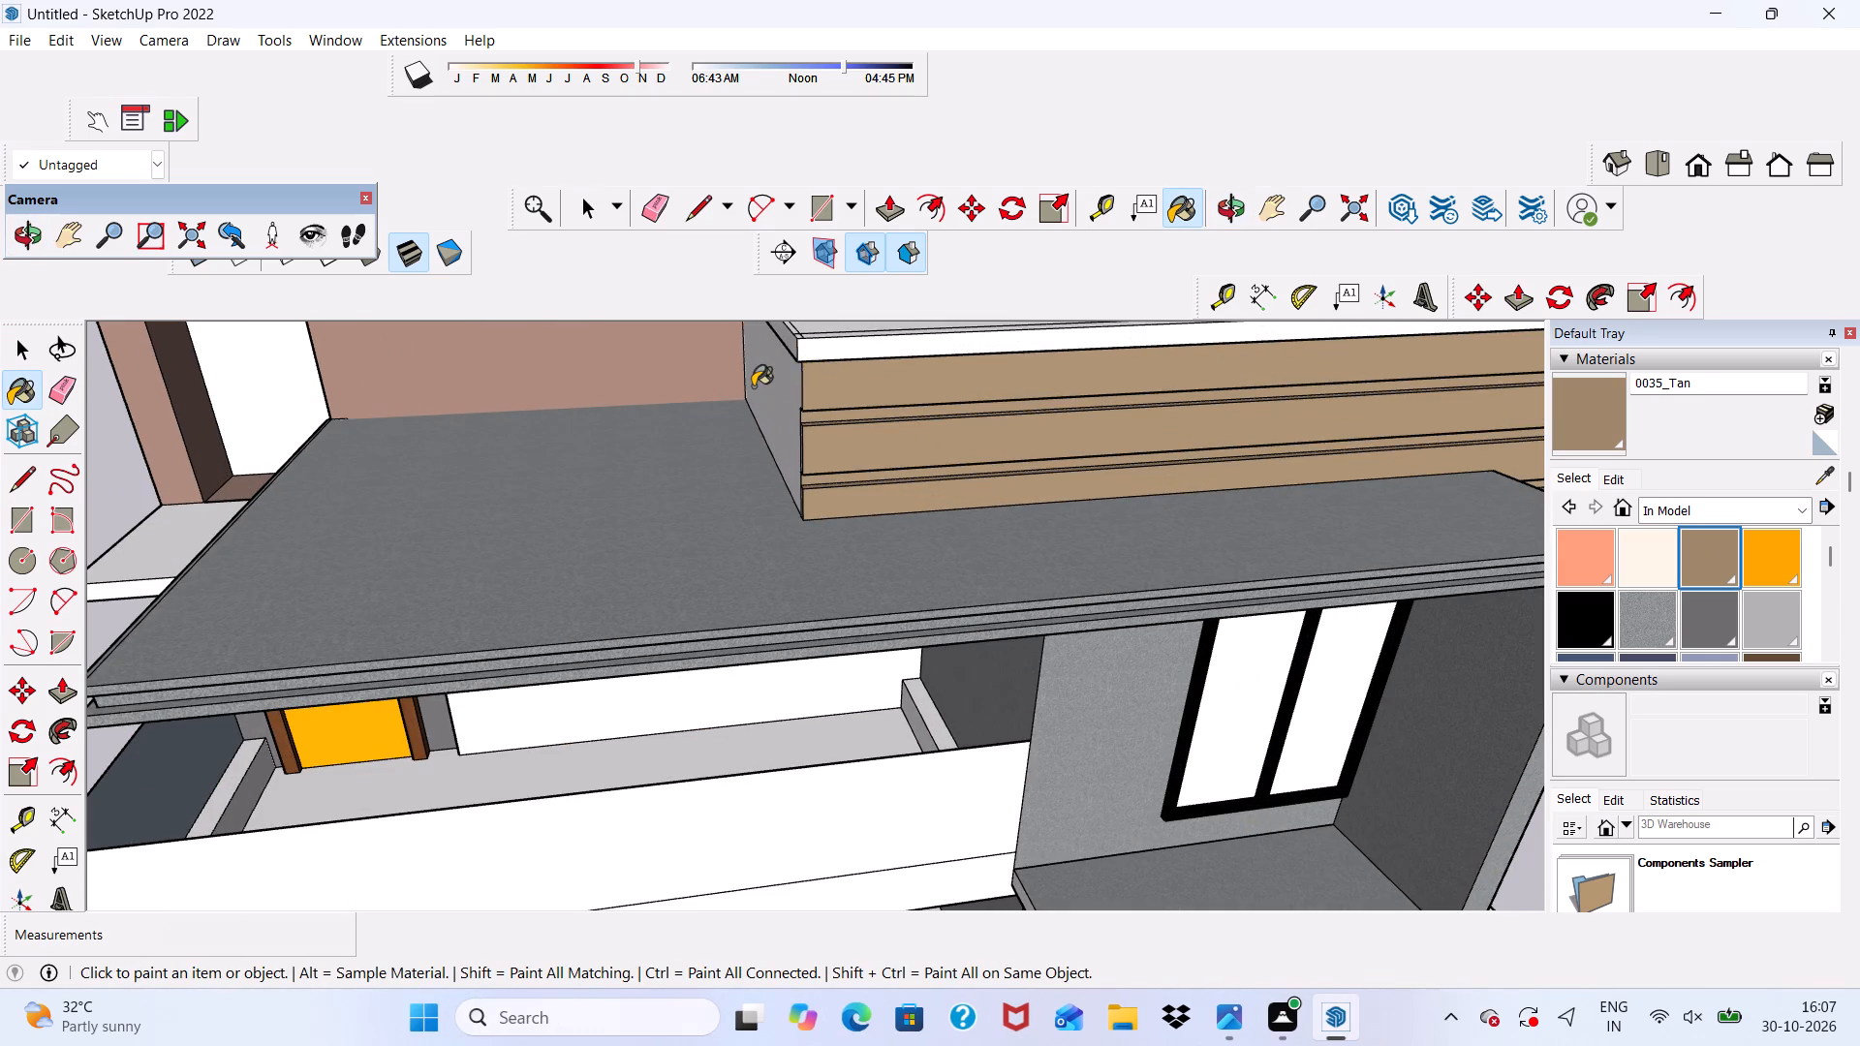
Paint the front edge and the top face of the slatted block's roof slab with Wood Veneer 01.
scroll(797, 370, up, 4)
scroll(796, 369, down, 3)
middle_drag(798, 454, 693, 317)
scroll(693, 317, up, 1)
scroll(680, 427, down, 6)
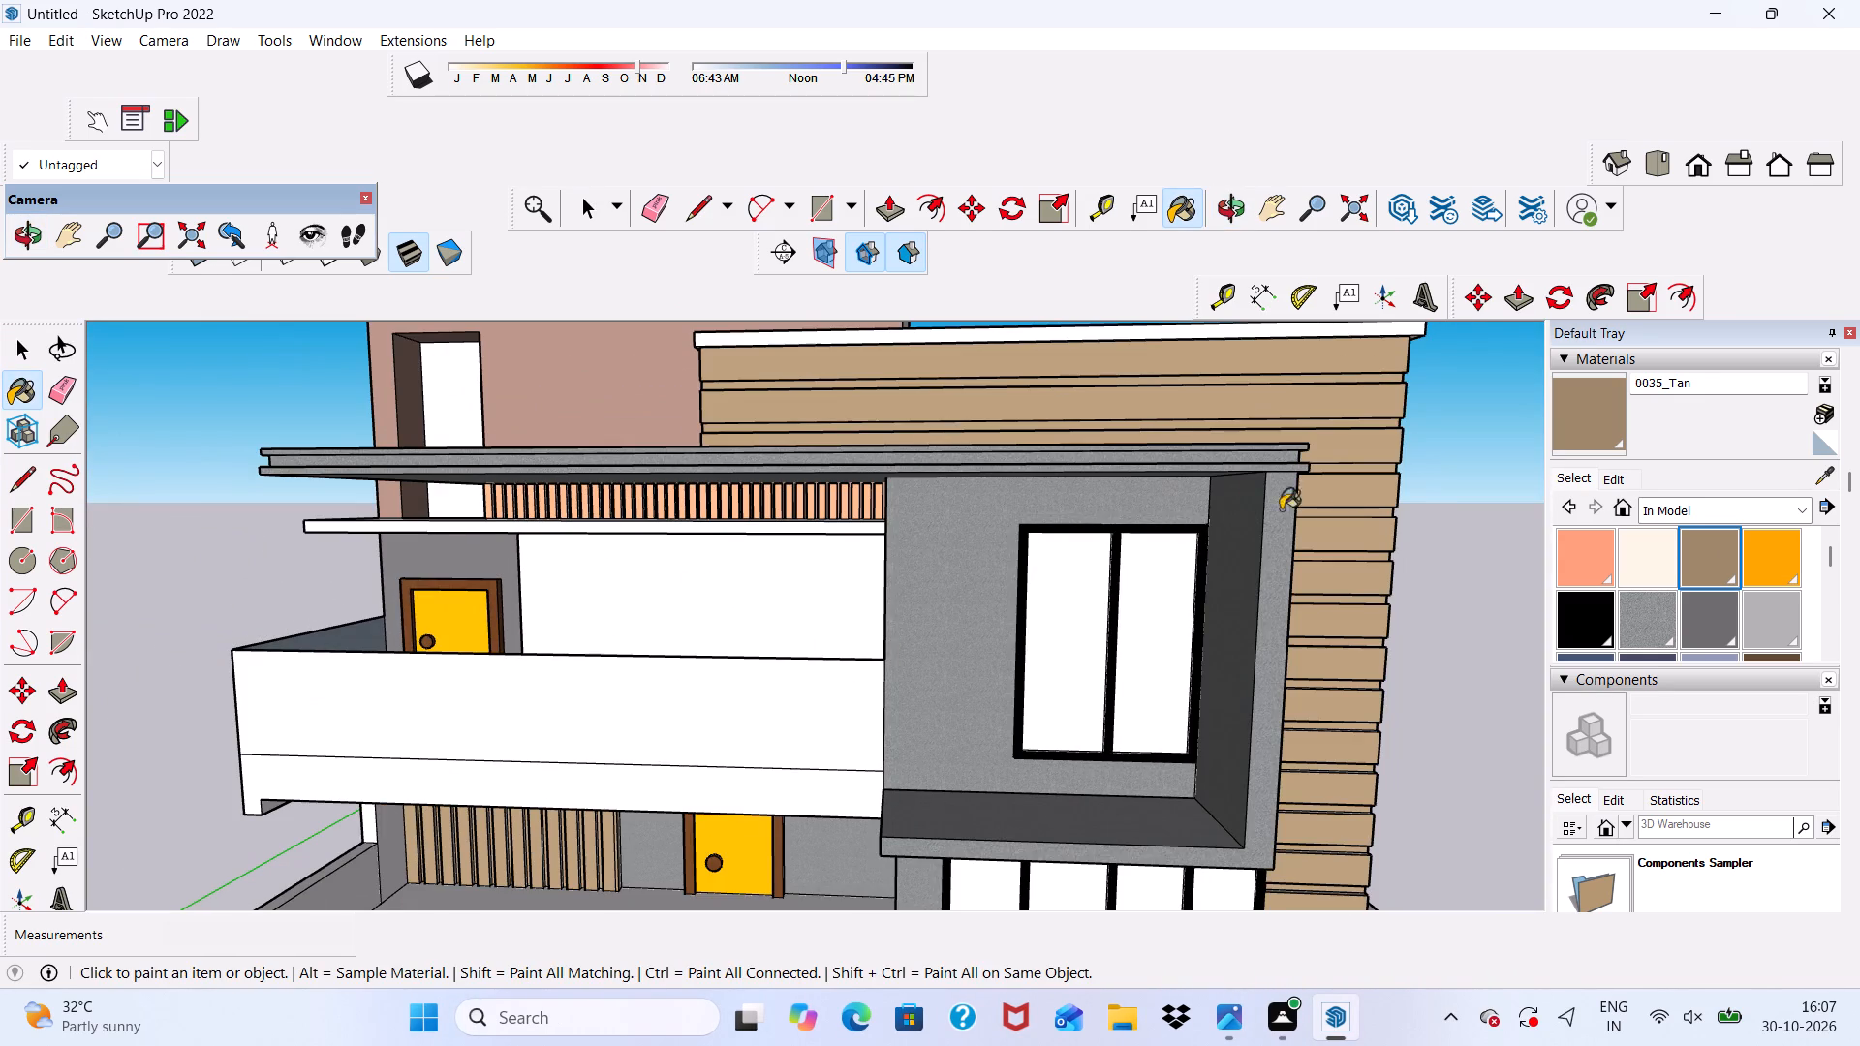
scroll(1649, 590, up, 1)
scroll(1649, 590, down, 2)
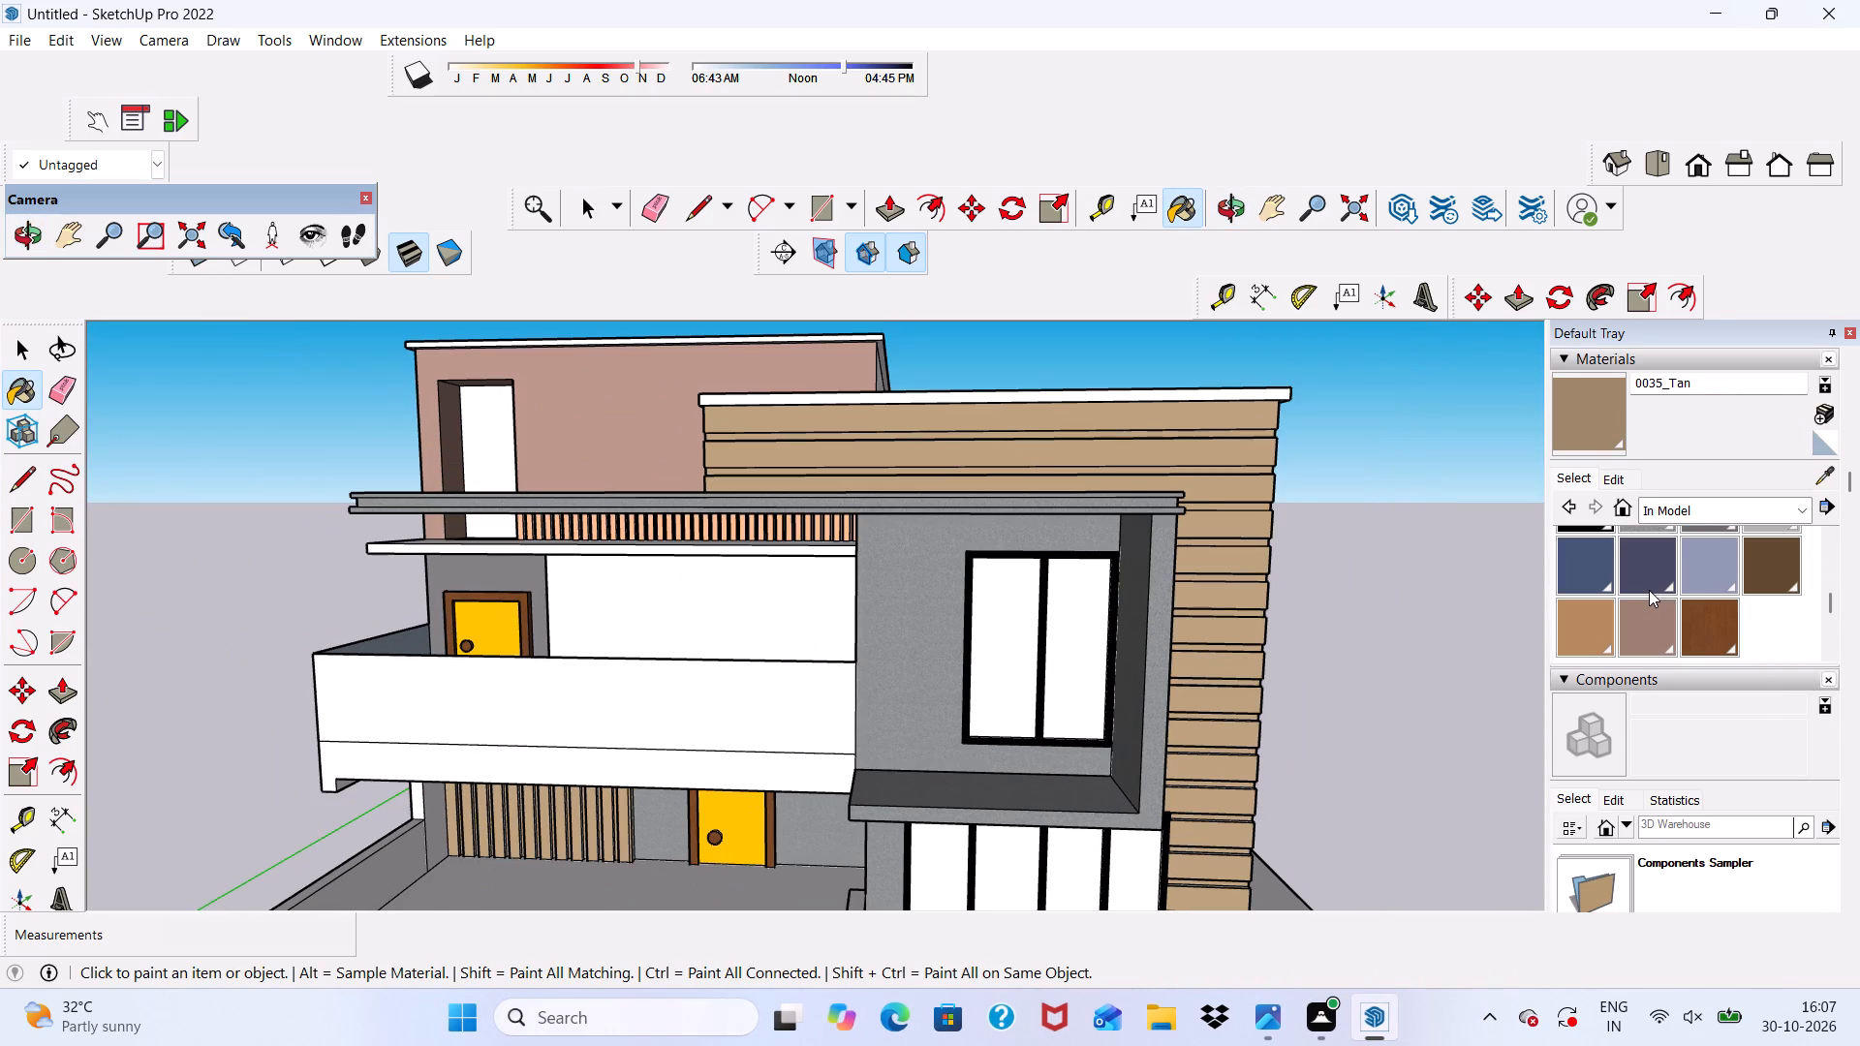
click(1711, 621)
scroll(775, 367, up, 8)
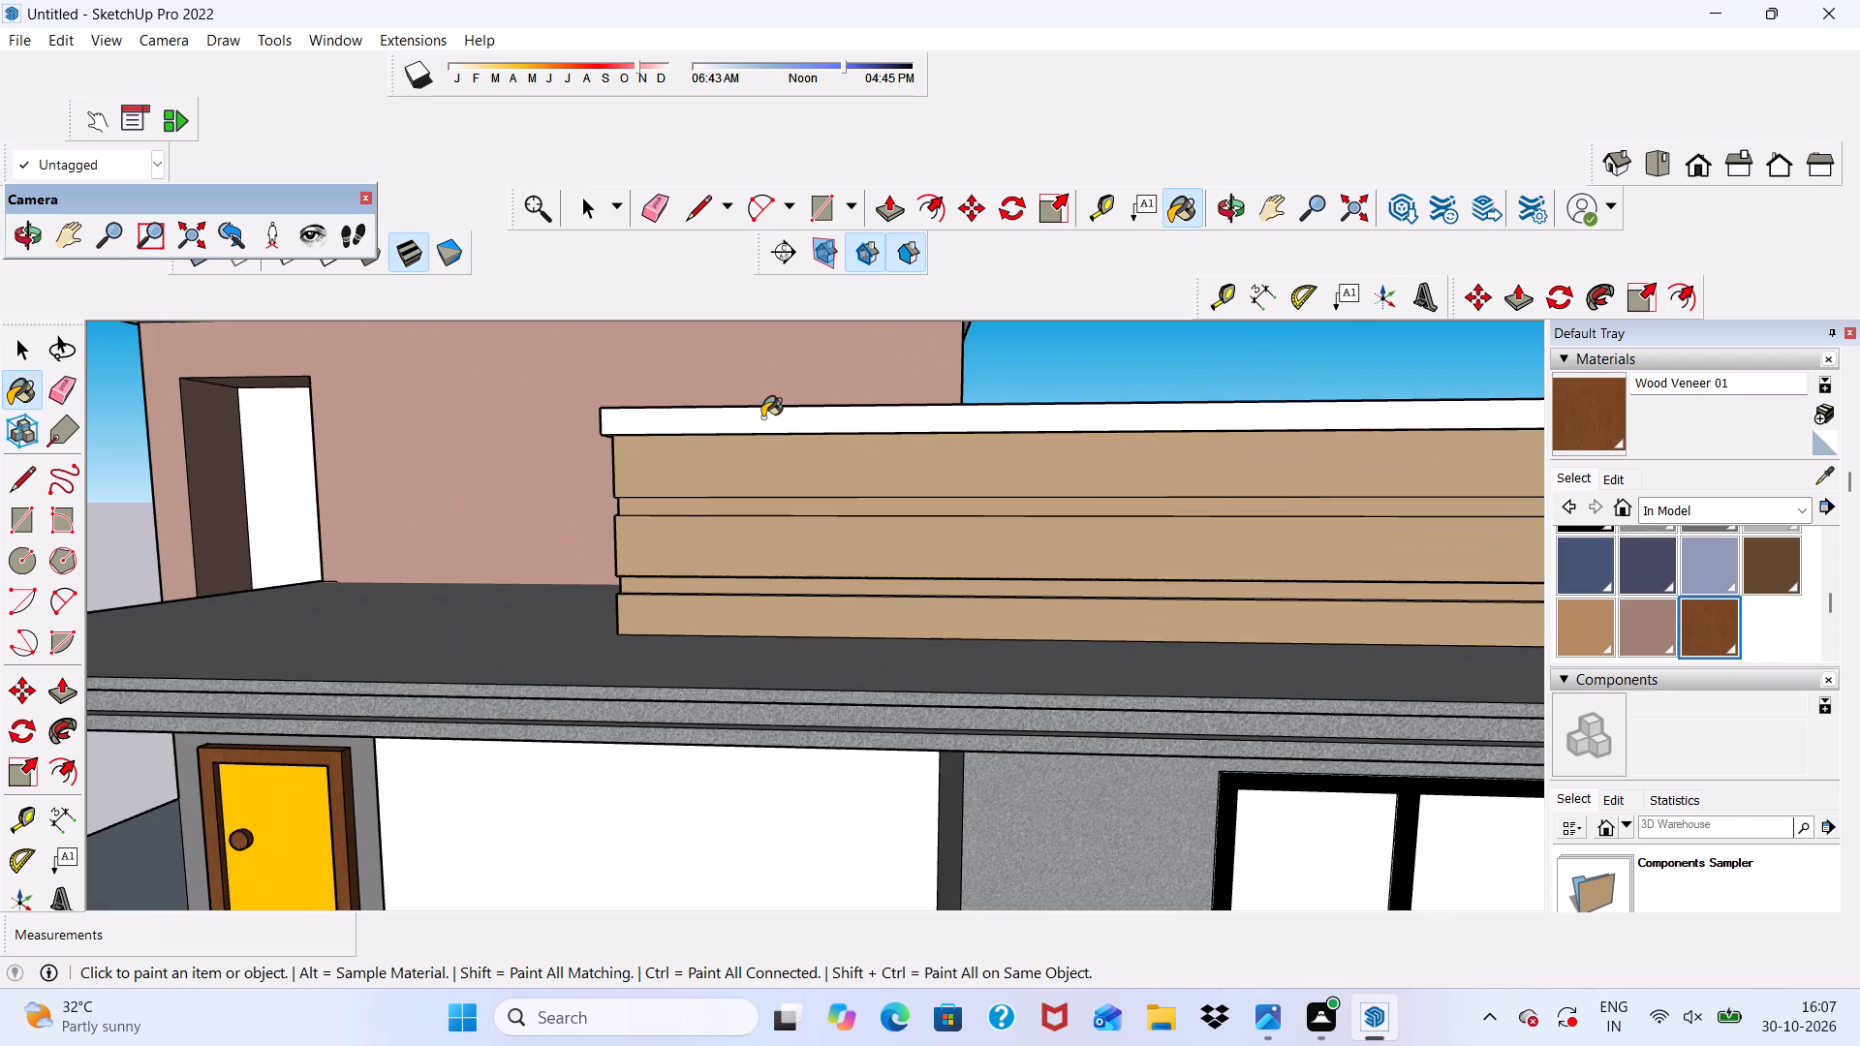
click(762, 417)
middle_drag(762, 417, 1044, 555)
scroll(1036, 560, up, 3)
click(1006, 557)
Paint the side edge and the remaining top border strips of the slatted block's roof slab with Wood Veneer 01.
scroll(1006, 596, up, 5)
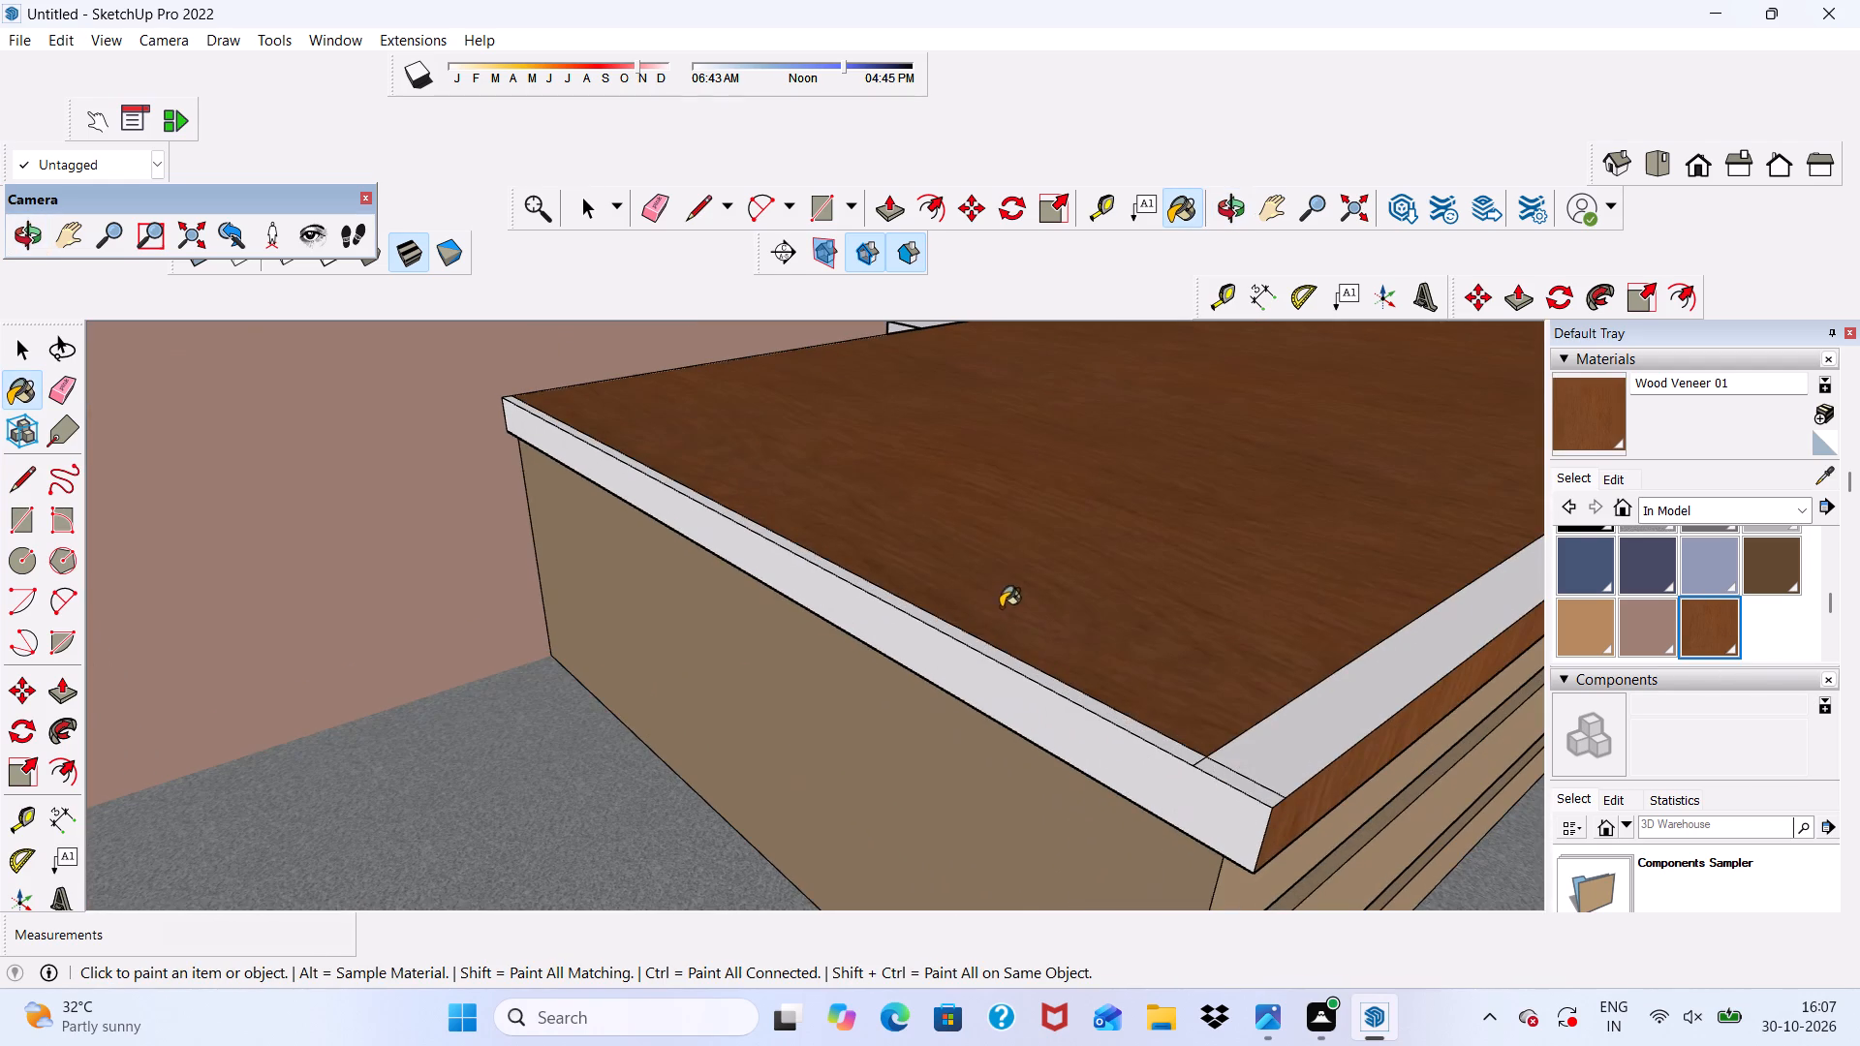
click(983, 647)
click(979, 665)
click(1239, 763)
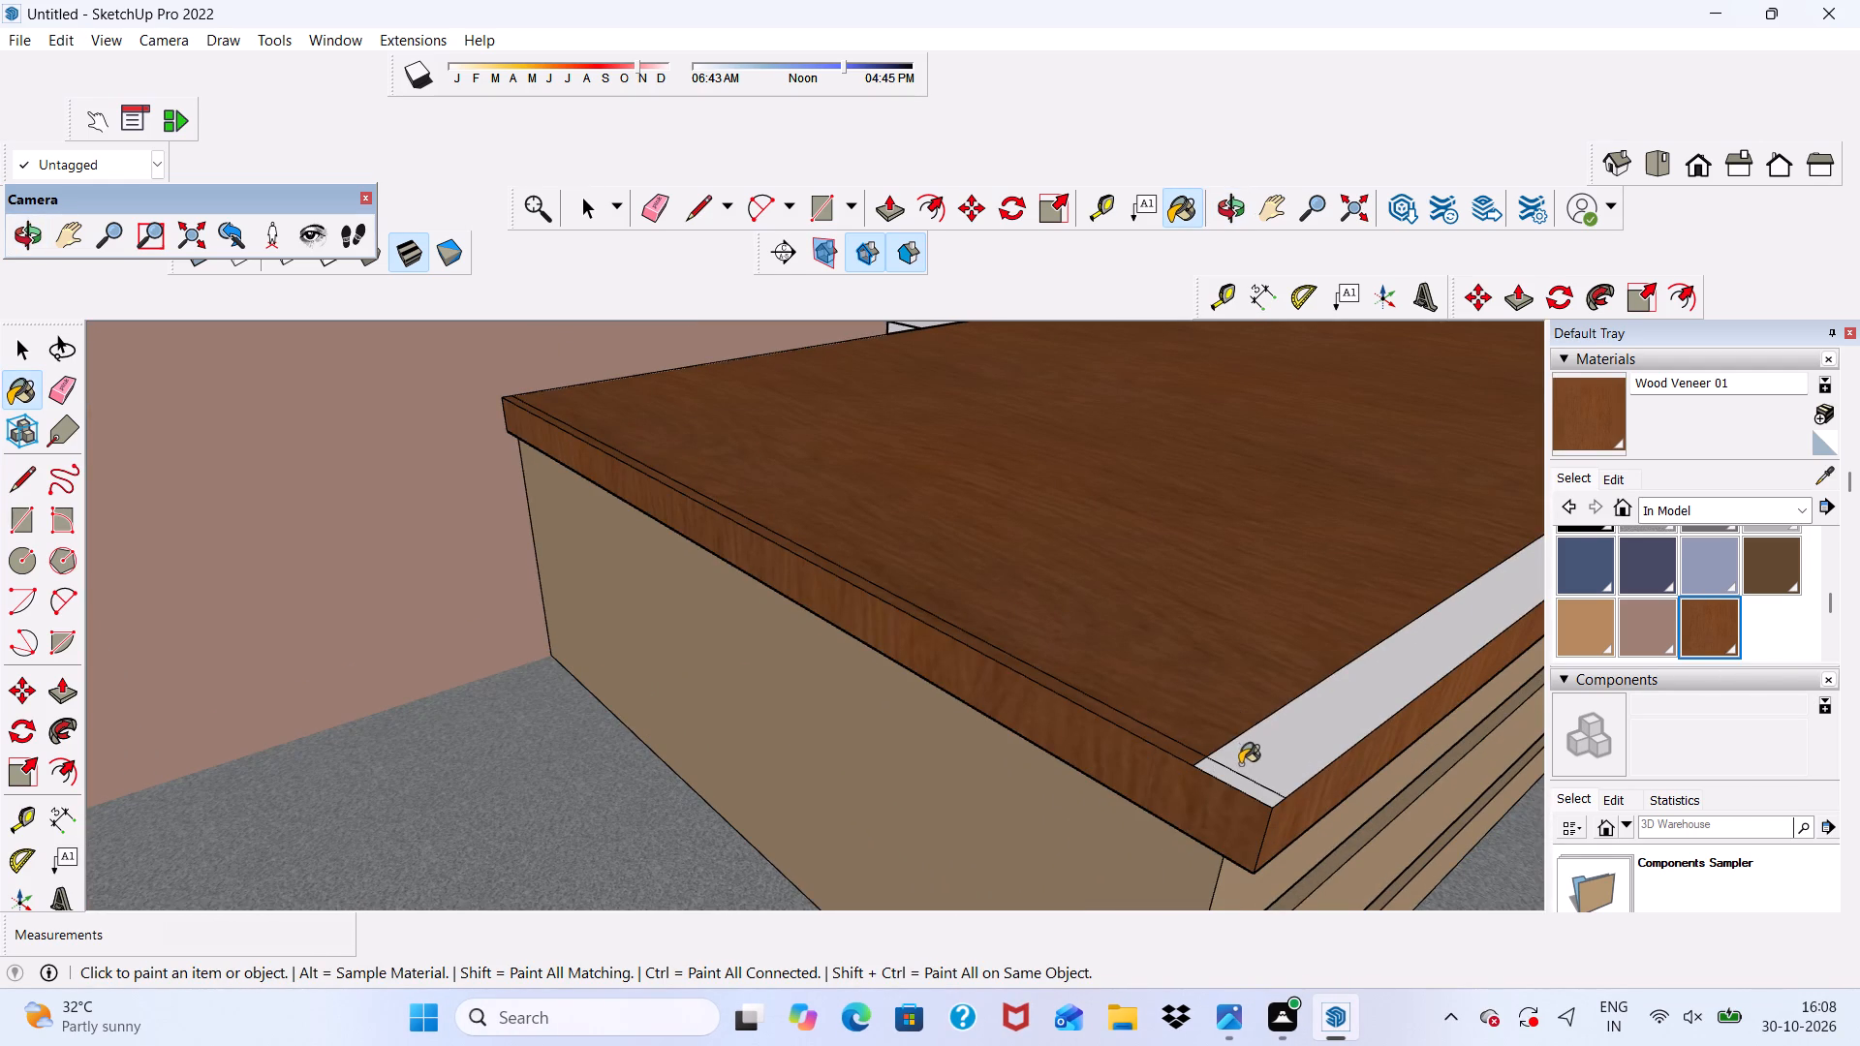
click(1238, 783)
Paint the overhanging underside of the slatted block's roof slab with Wood Veneer 01.
scroll(1052, 606, down, 4)
middle_drag(1038, 733, 850, 487)
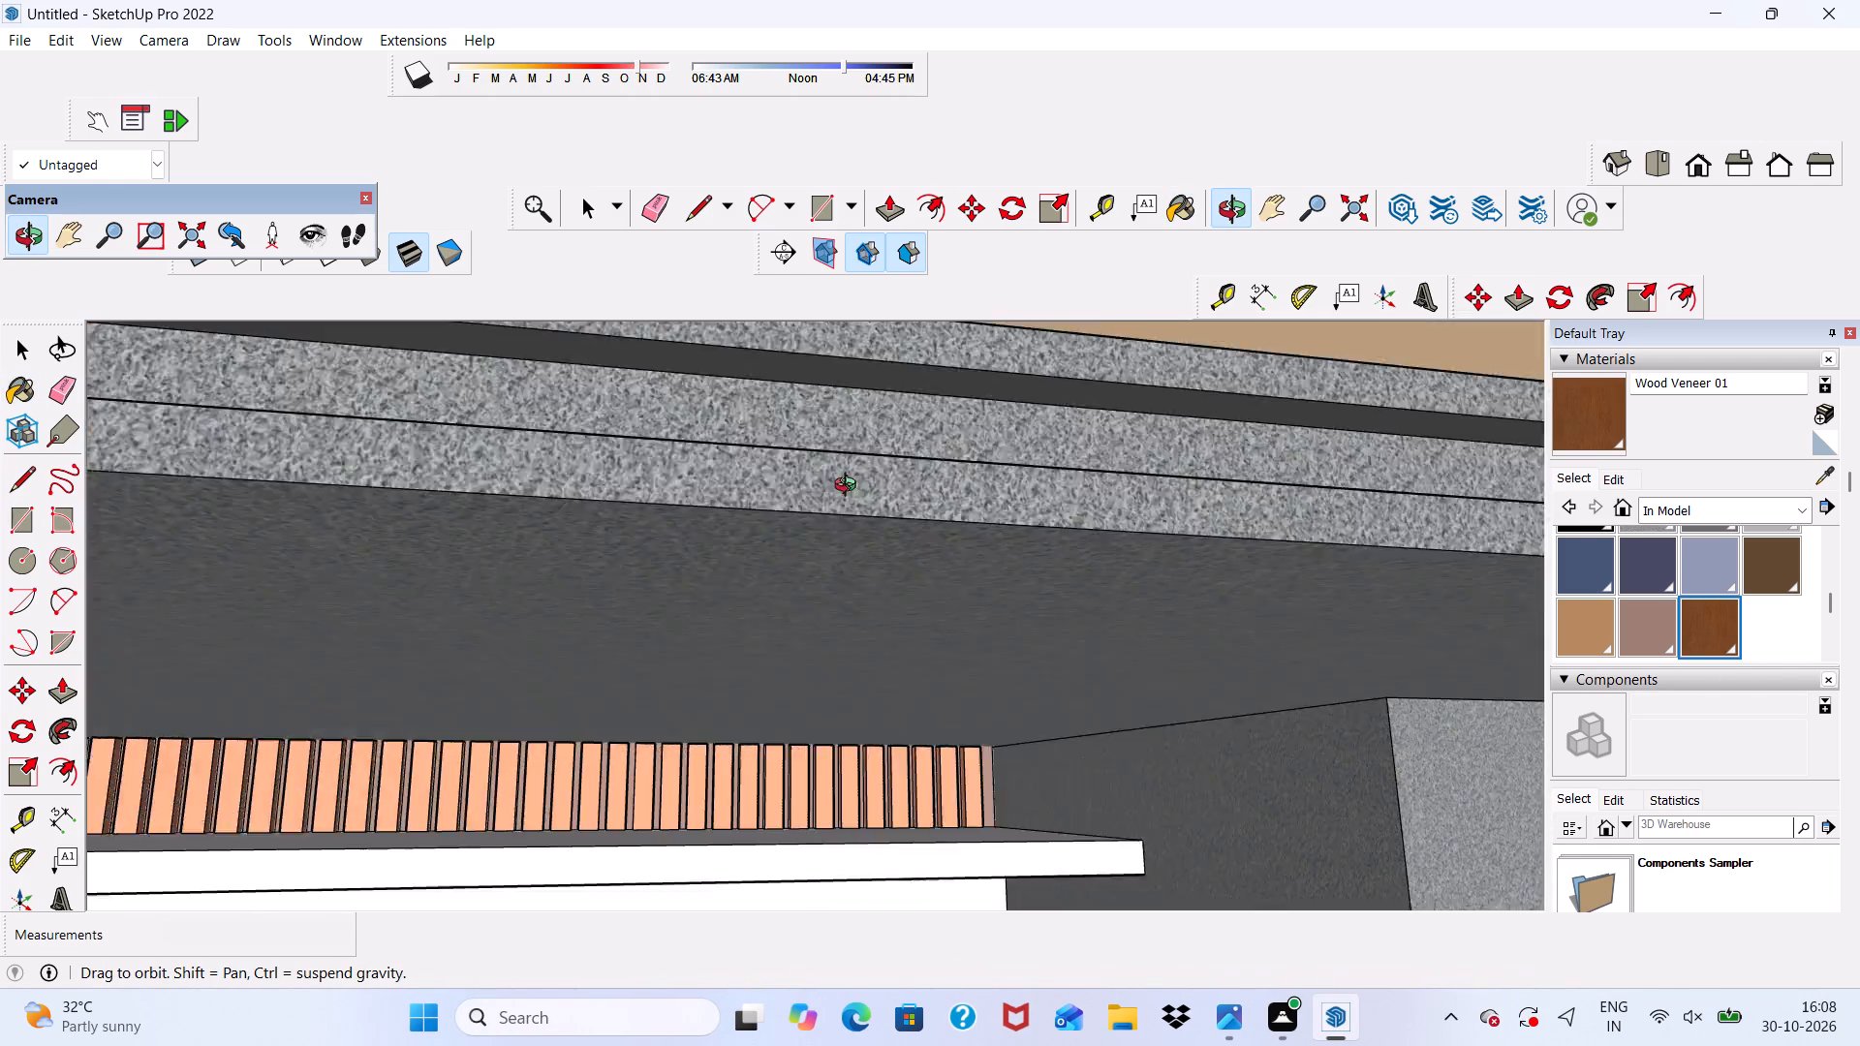
middle_drag(850, 487, 768, 495)
scroll(743, 414, down, 12)
scroll(759, 402, up, 9)
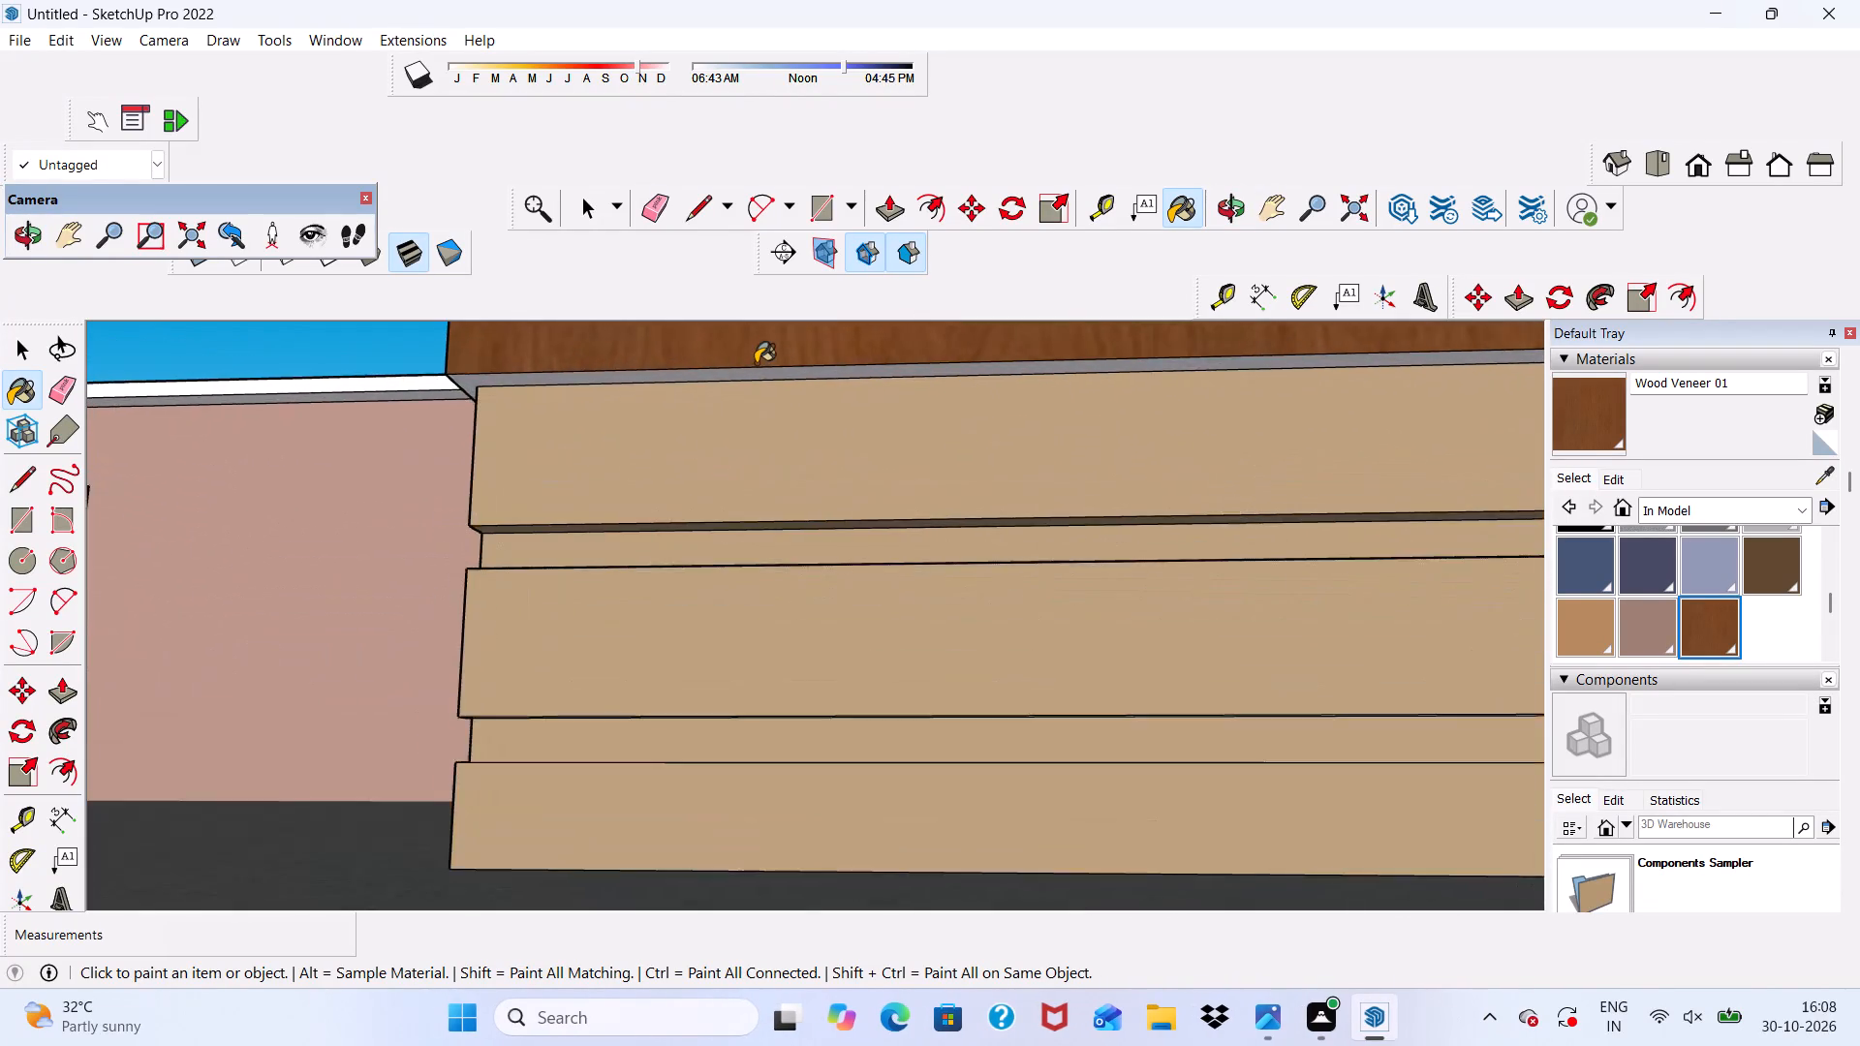
scroll(756, 363, up, 12)
click(752, 381)
Paint the top face and the front edge of the pink upper room's roof slab with Wood Veneer 01.
scroll(751, 382, down, 6)
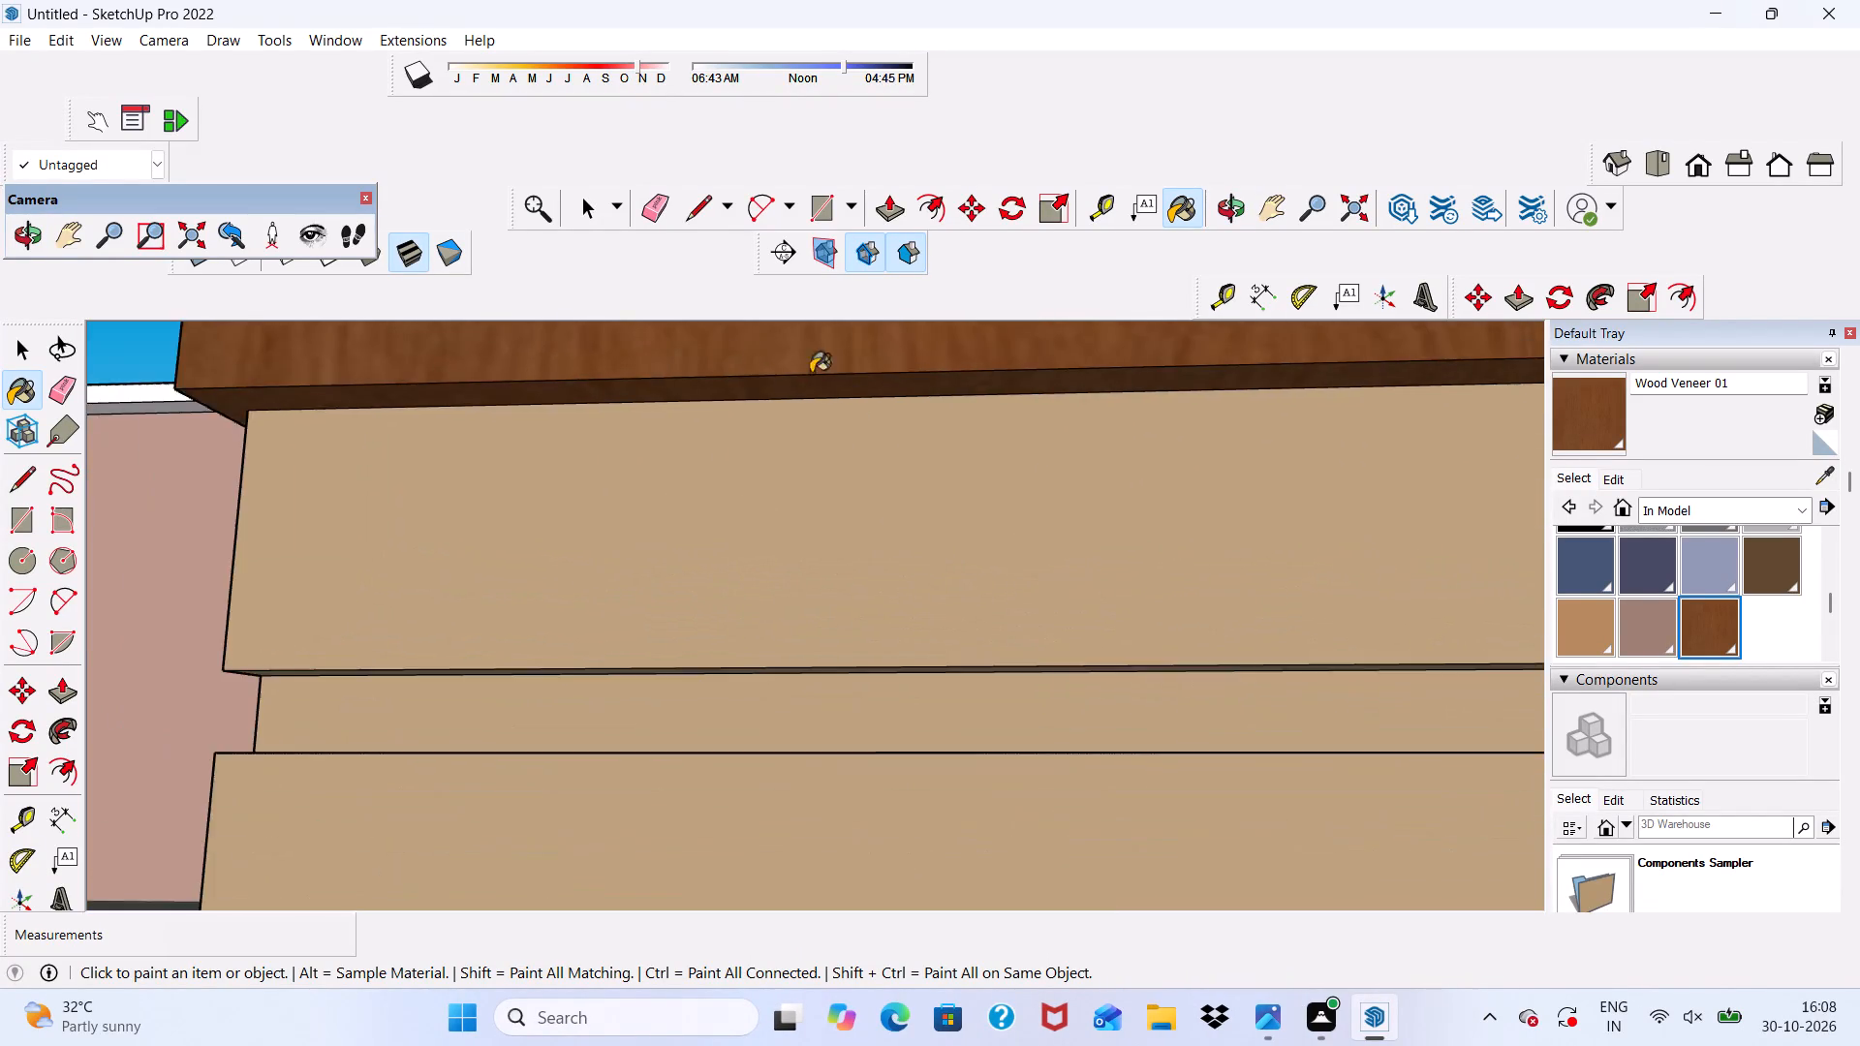
scroll(811, 373, down, 3)
middle_drag(690, 471, 1051, 521)
middle_drag(995, 469, 786, 440)
scroll(754, 402, down, 13)
scroll(257, 390, down, 12)
scroll(923, 434, up, 1)
middle_drag(923, 434, 920, 477)
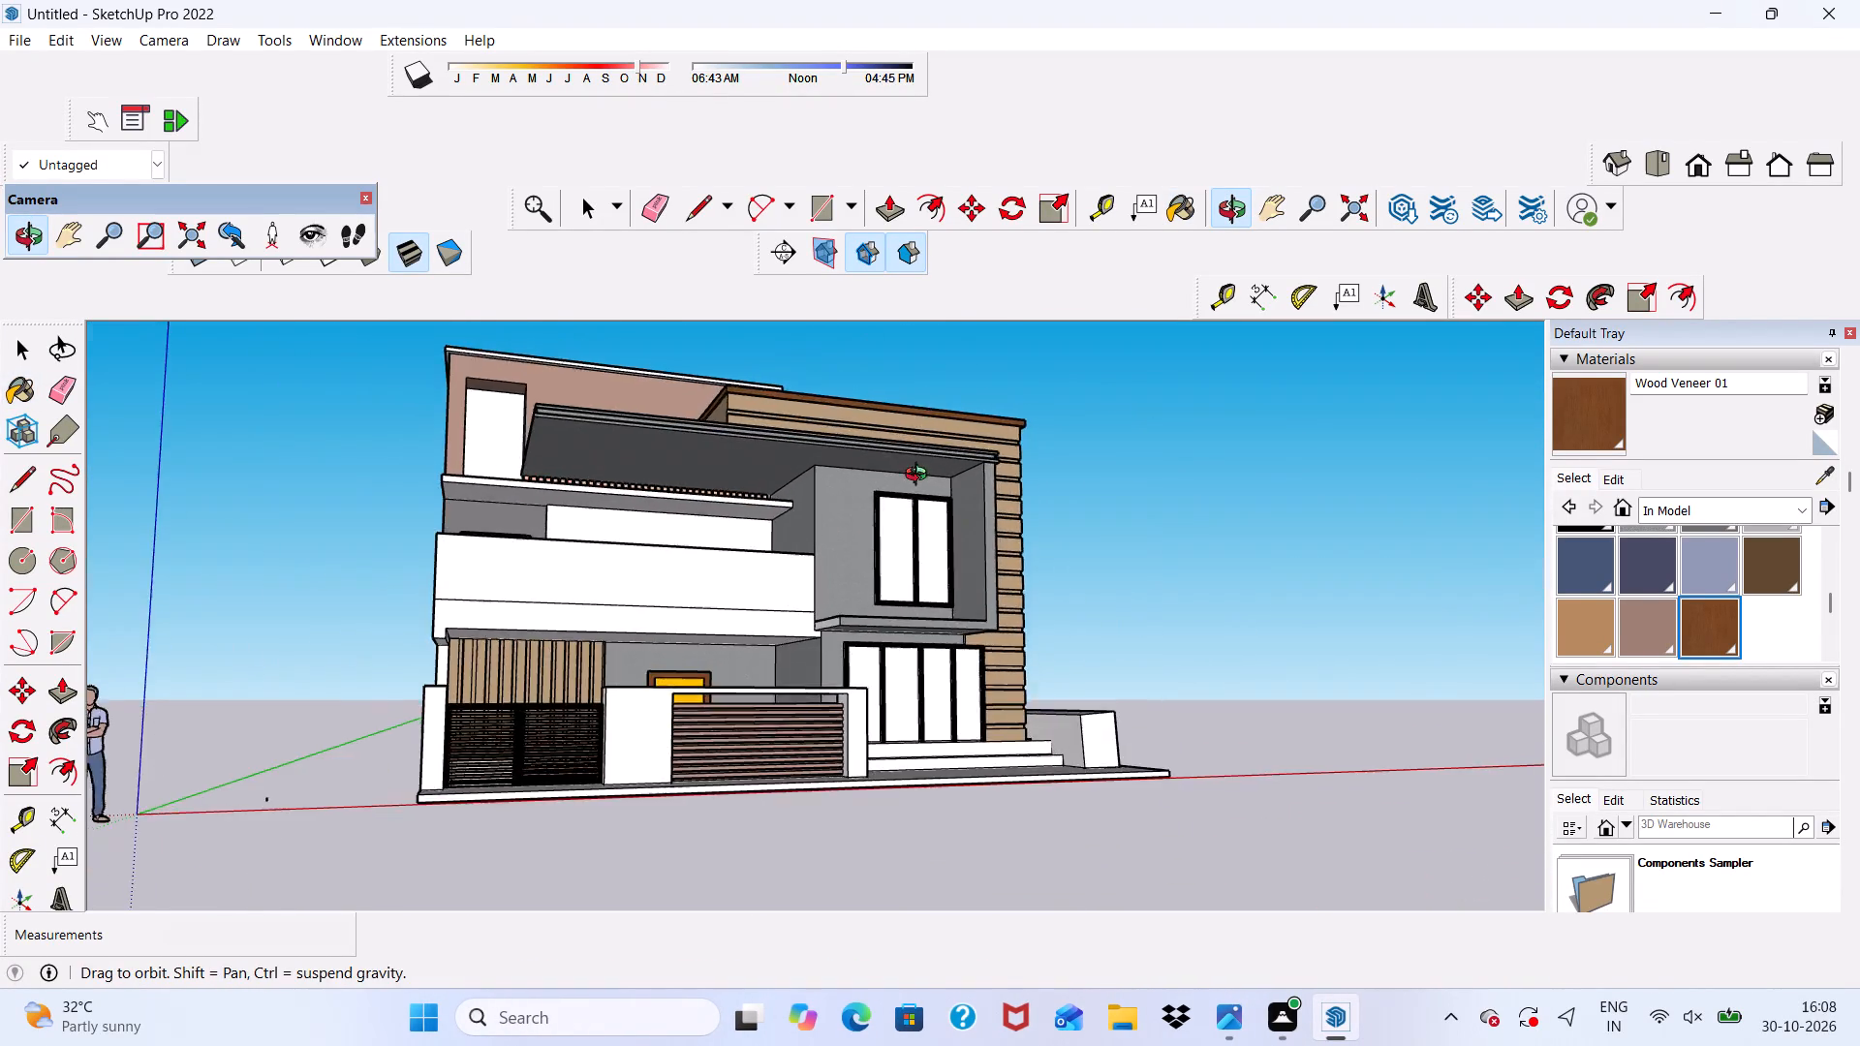
middle_drag(920, 477, 677, 607)
scroll(616, 436, up, 4)
scroll(649, 447, down, 6)
scroll(646, 345, up, 5)
scroll(646, 344, down, 1)
scroll(699, 367, up, 9)
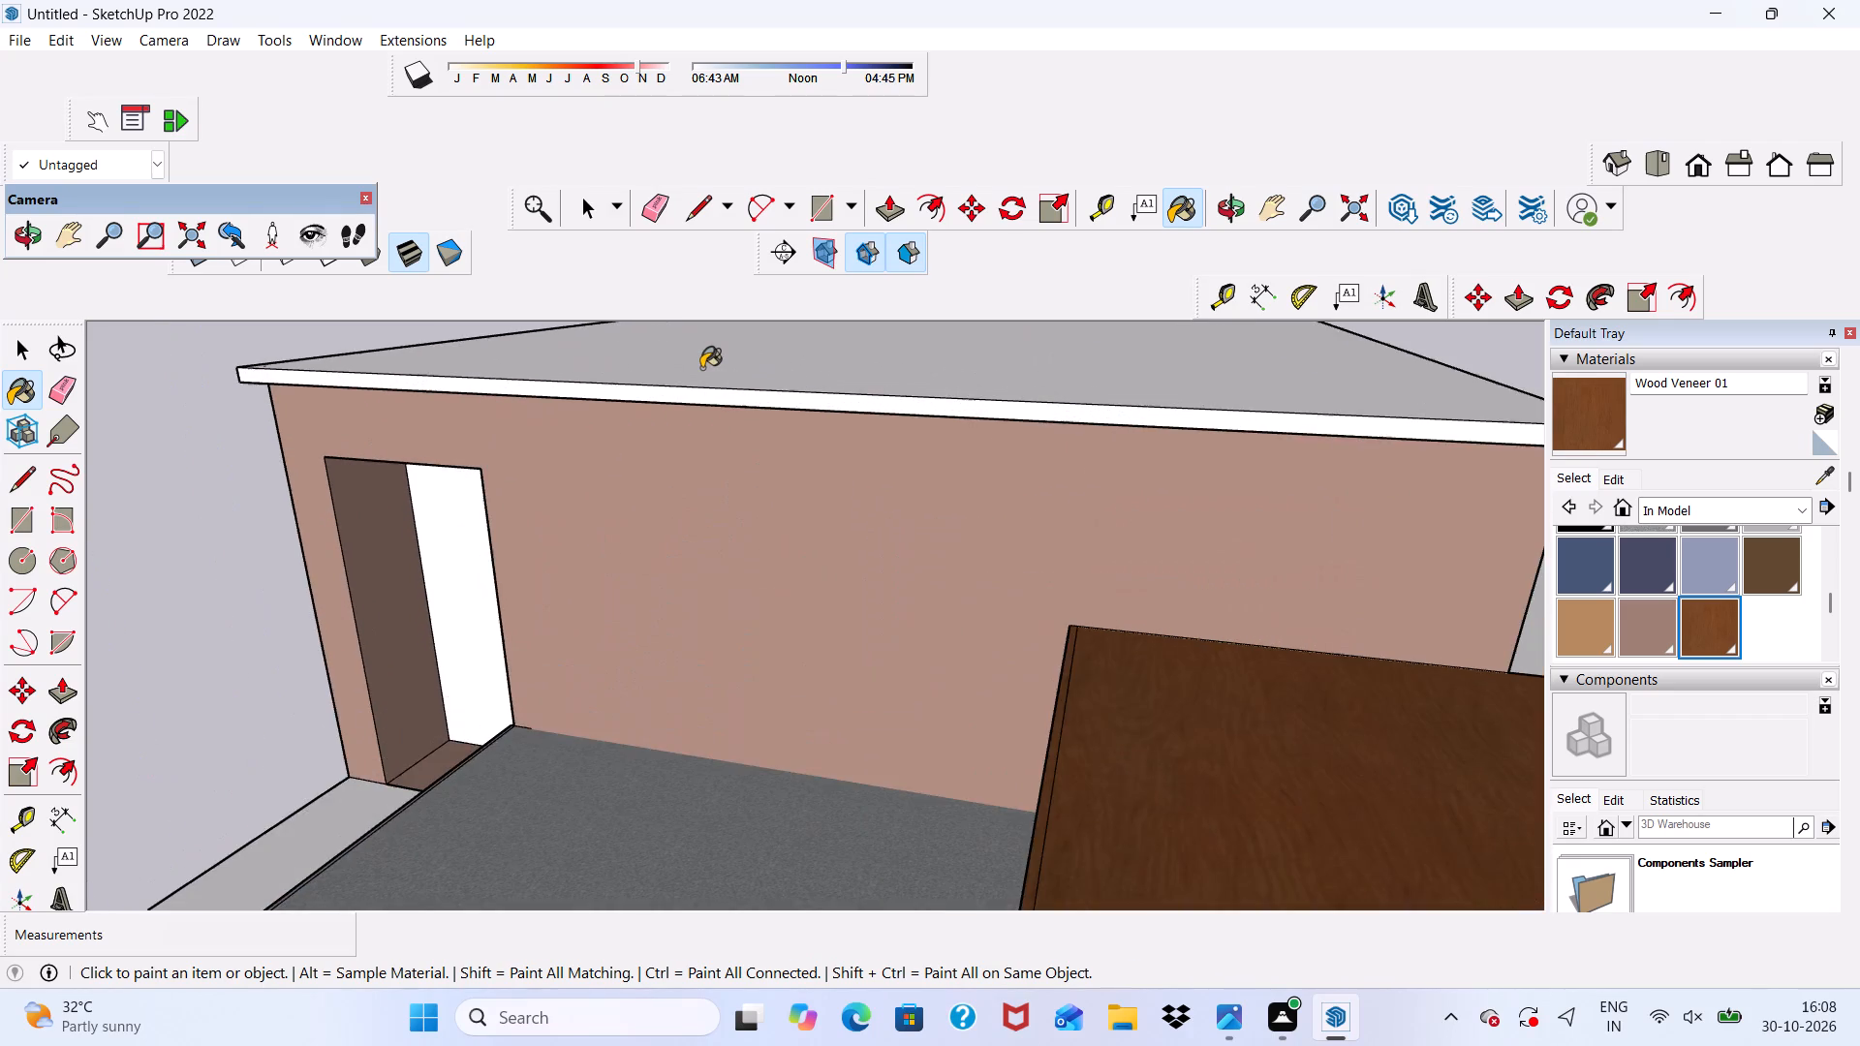
click(701, 368)
scroll(703, 385, up, 6)
scroll(702, 396, down, 1)
click(702, 396)
Paint the upper room's roof slab edge above the white side wall with Wood Veneer 01.
scroll(702, 396, down, 4)
middle_drag(702, 396, 875, 398)
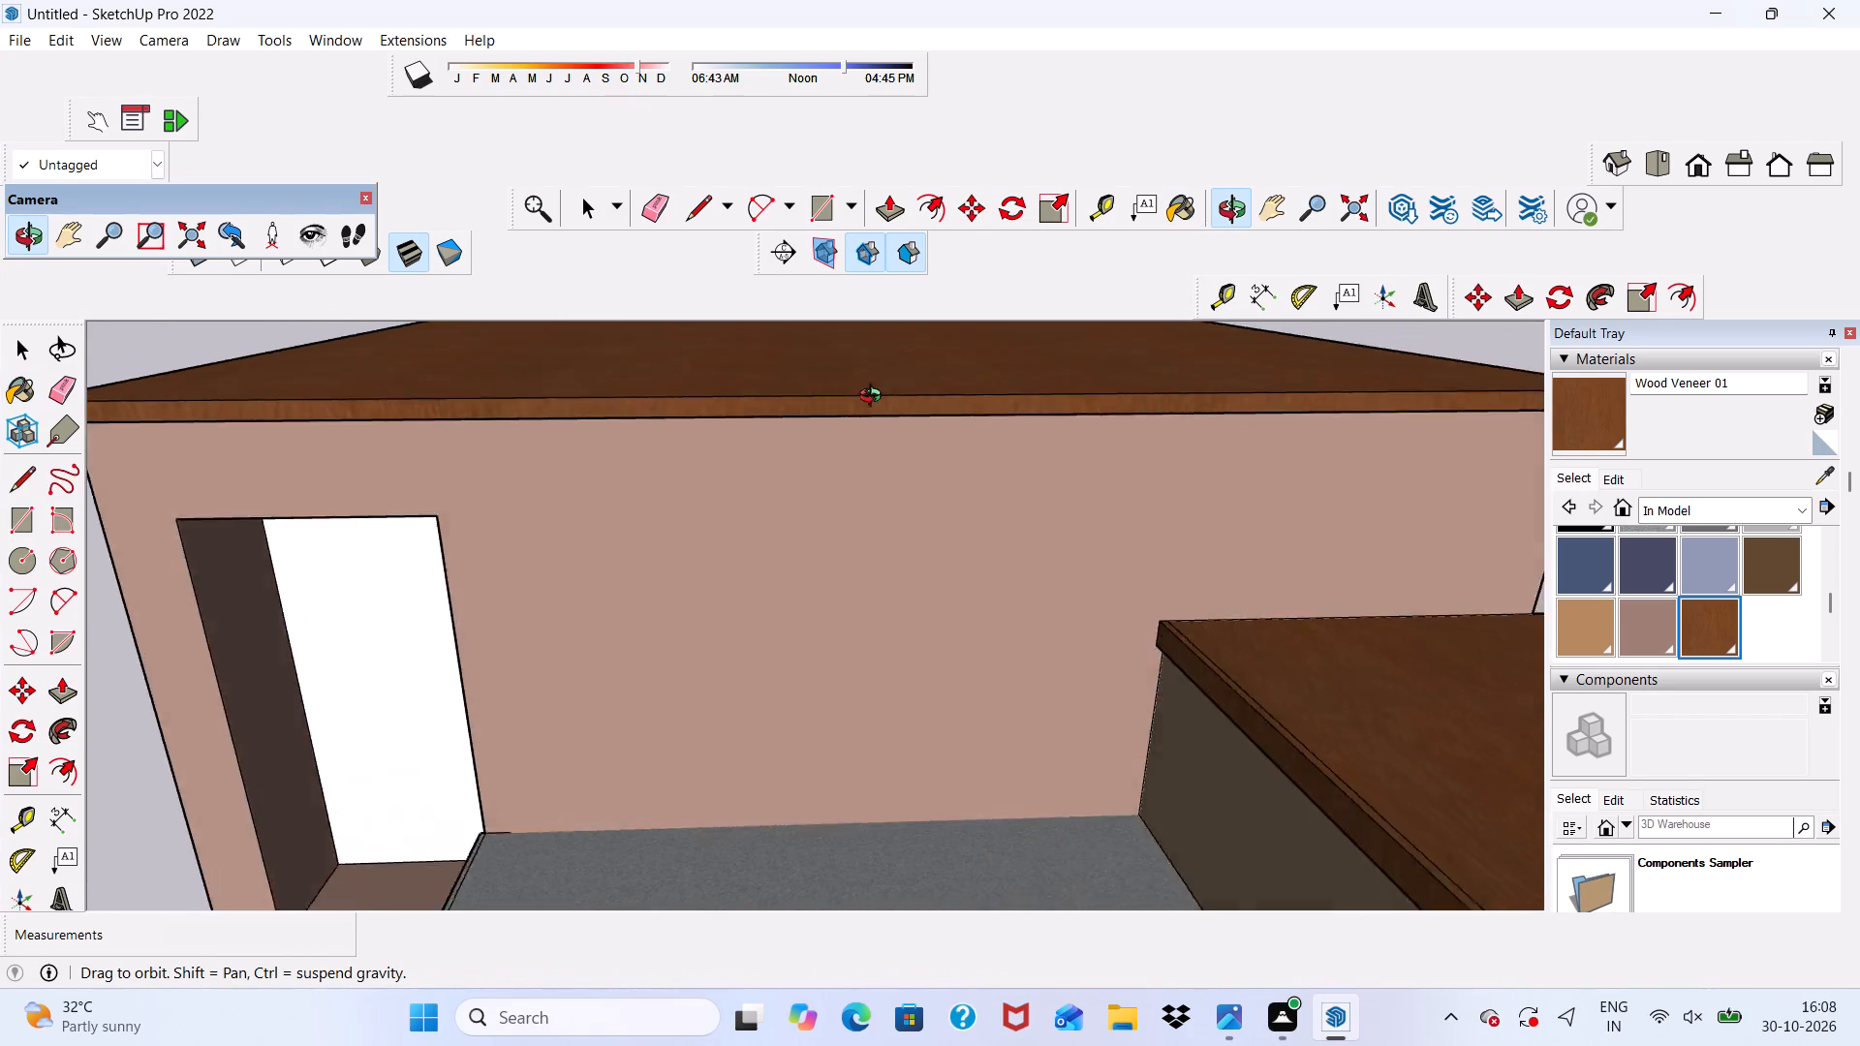
middle_drag(875, 398, 1276, 405)
click(527, 636)
Paint the overhanging underside of the upper room's roof slab with Wood Veneer 01.
scroll(574, 511, down, 6)
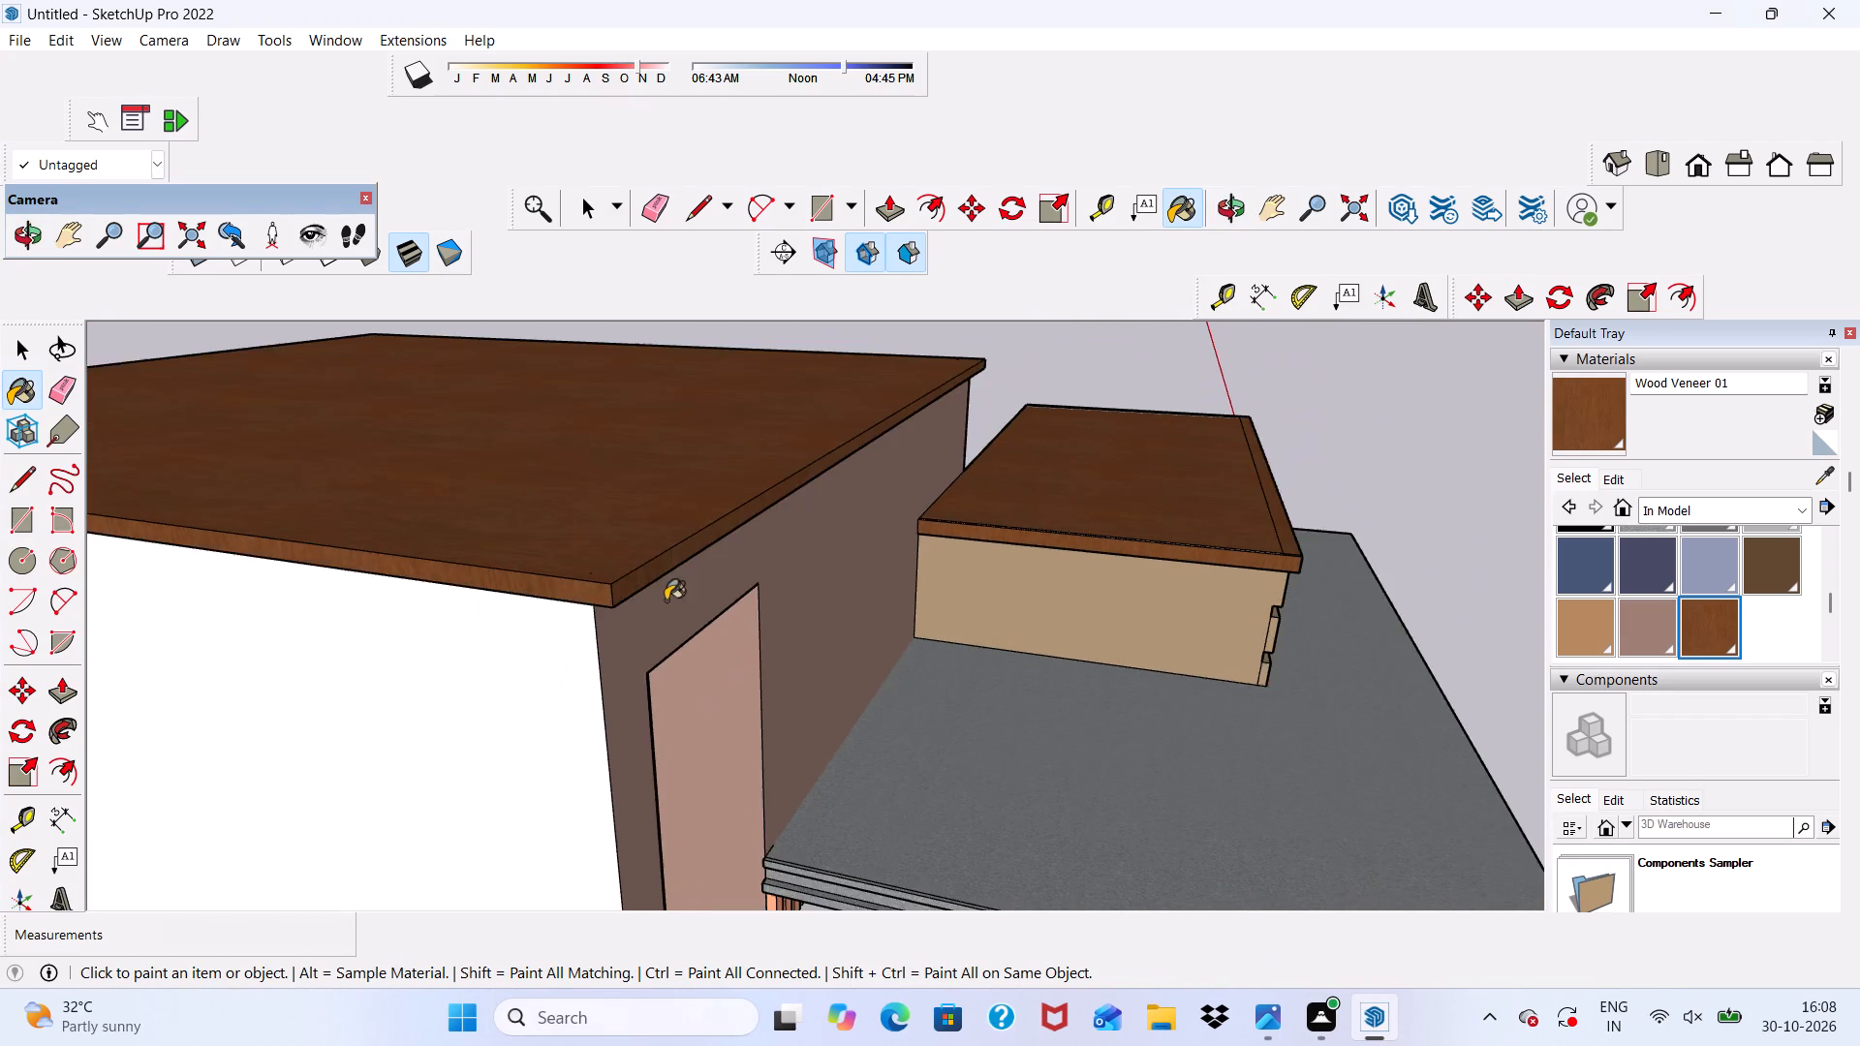
middle_drag(666, 600, 561, 435)
scroll(601, 393, up, 4)
scroll(642, 389, down, 6)
scroll(600, 365, up, 5)
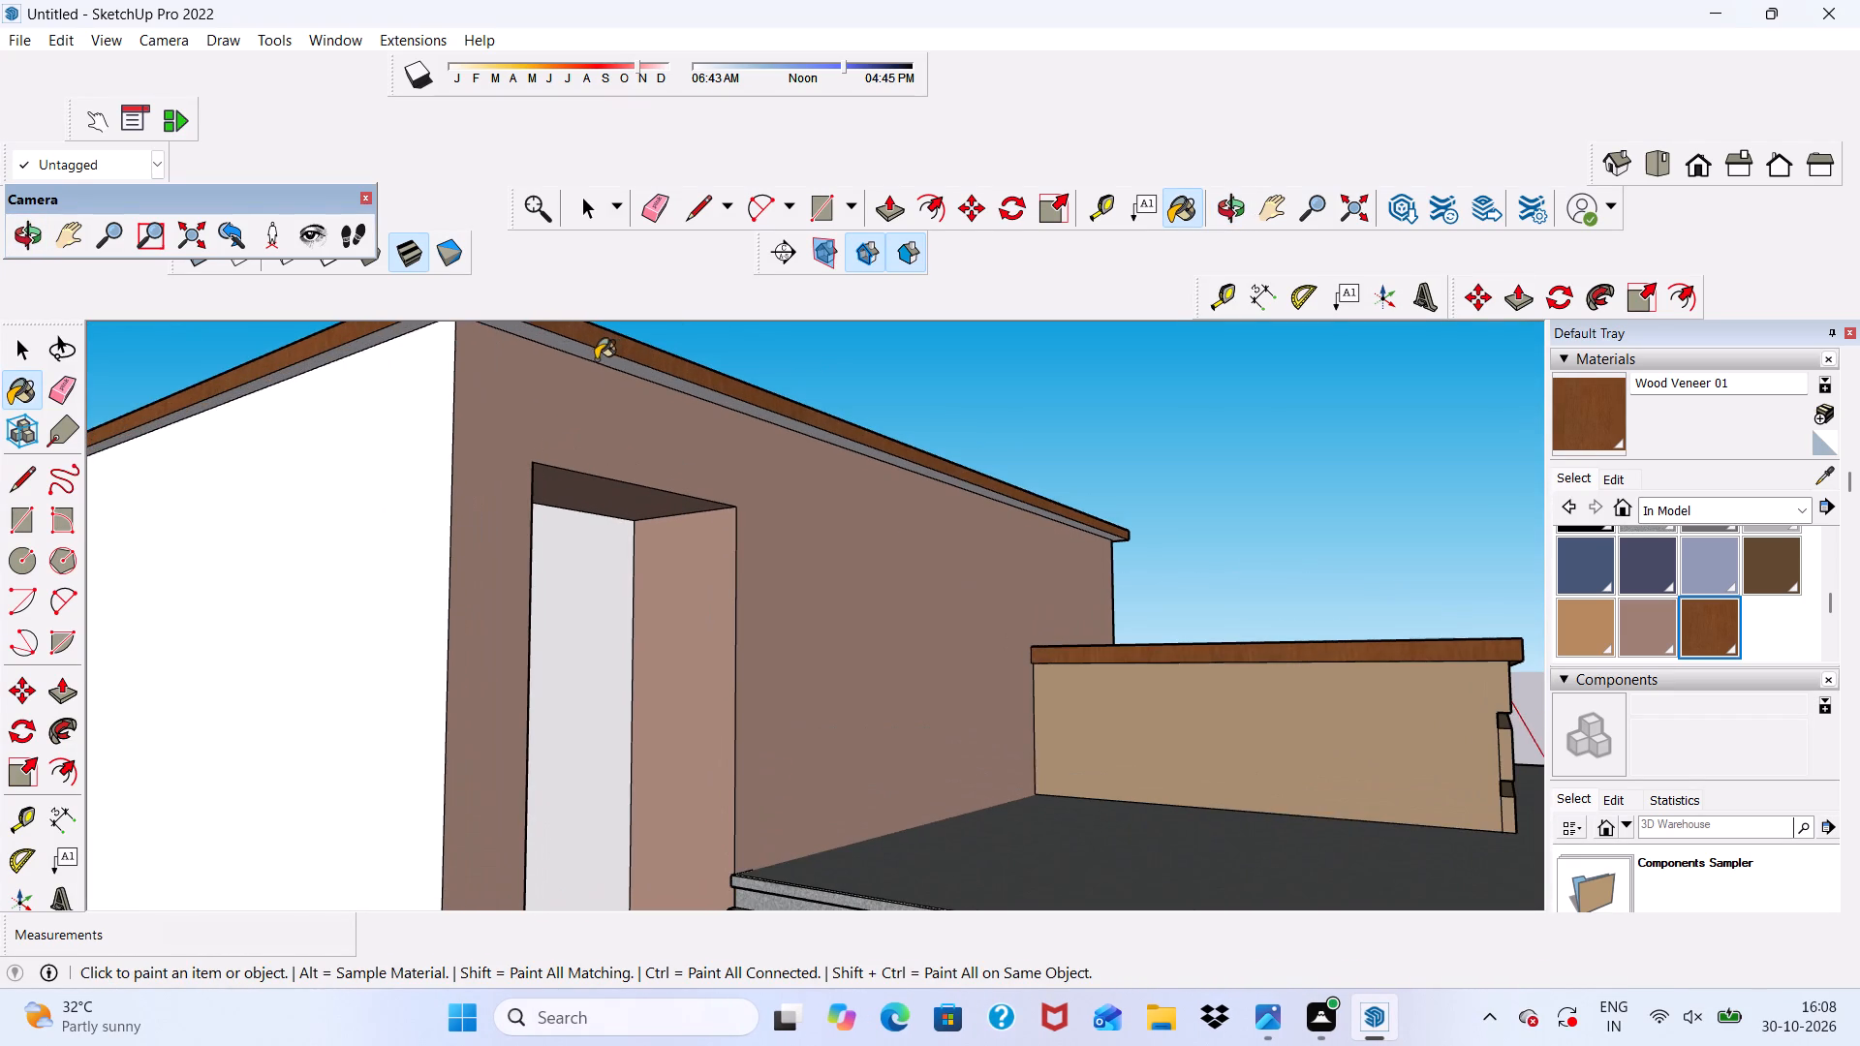
click(581, 342)
scroll(590, 411, down, 5)
scroll(519, 344, up, 6)
scroll(519, 344, down, 2)
scroll(492, 507, up, 1)
scroll(501, 389, down, 3)
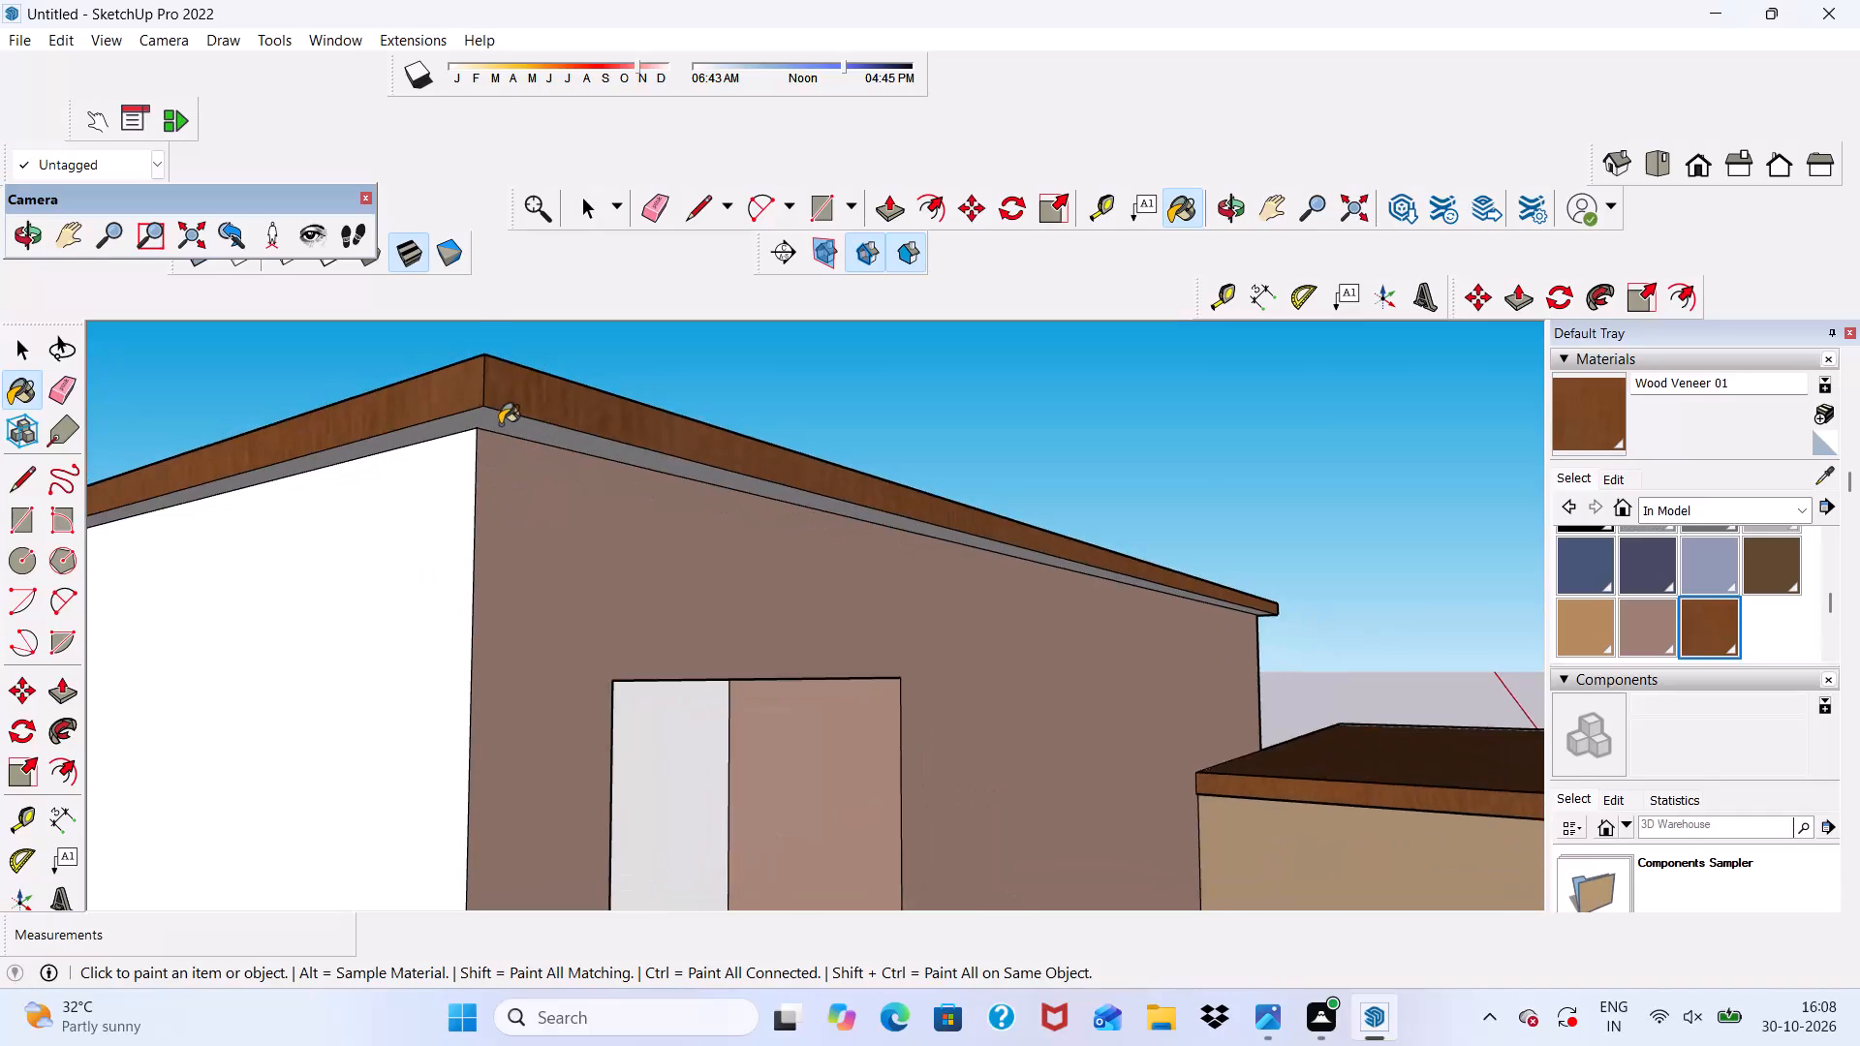
scroll(500, 424, up, 5)
scroll(500, 420, down, 1)
click(500, 420)
Paint the remaining faces of the upper room's roof slab on its opposite side with Wood Veneer 01.
scroll(479, 415, down, 10)
middle_drag(817, 498, 62, 550)
scroll(855, 554, up, 5)
click(859, 538)
scroll(859, 538, down, 4)
middle_drag(874, 565, 874, 477)
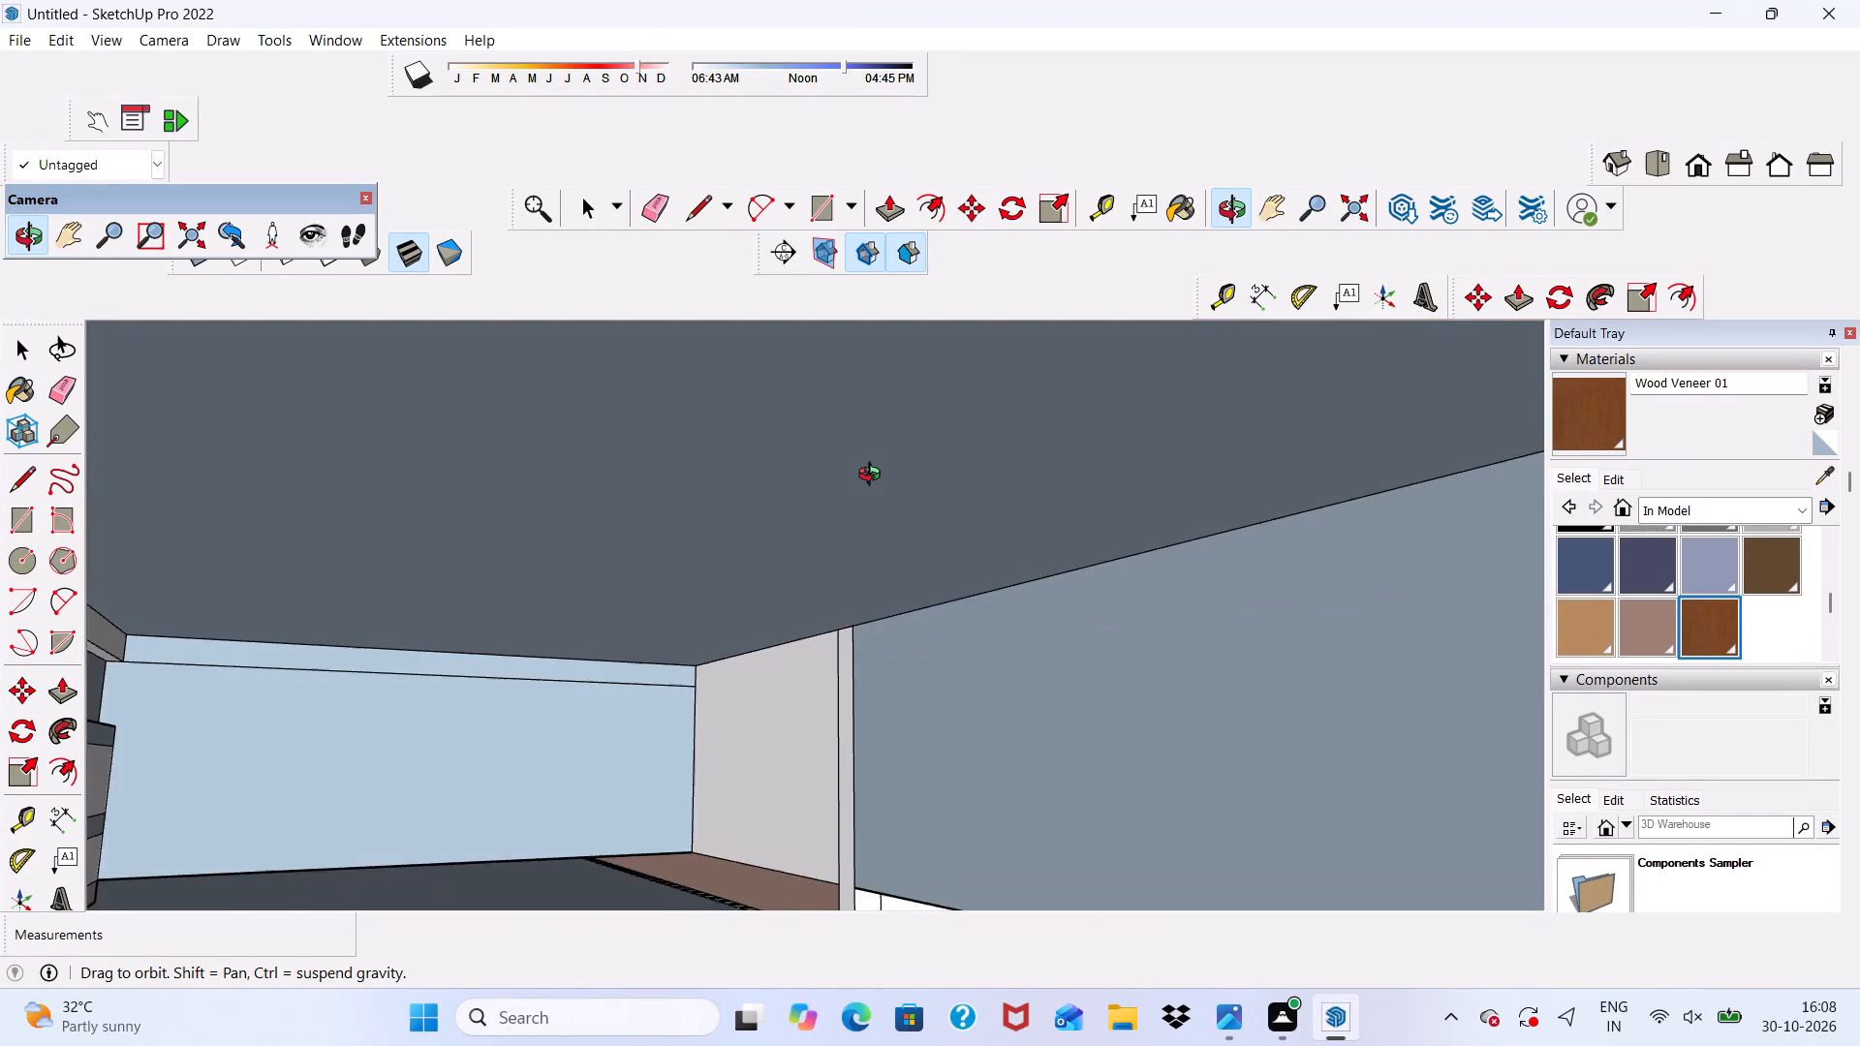
middle_drag(874, 477, 789, 519)
scroll(774, 473, up, 13)
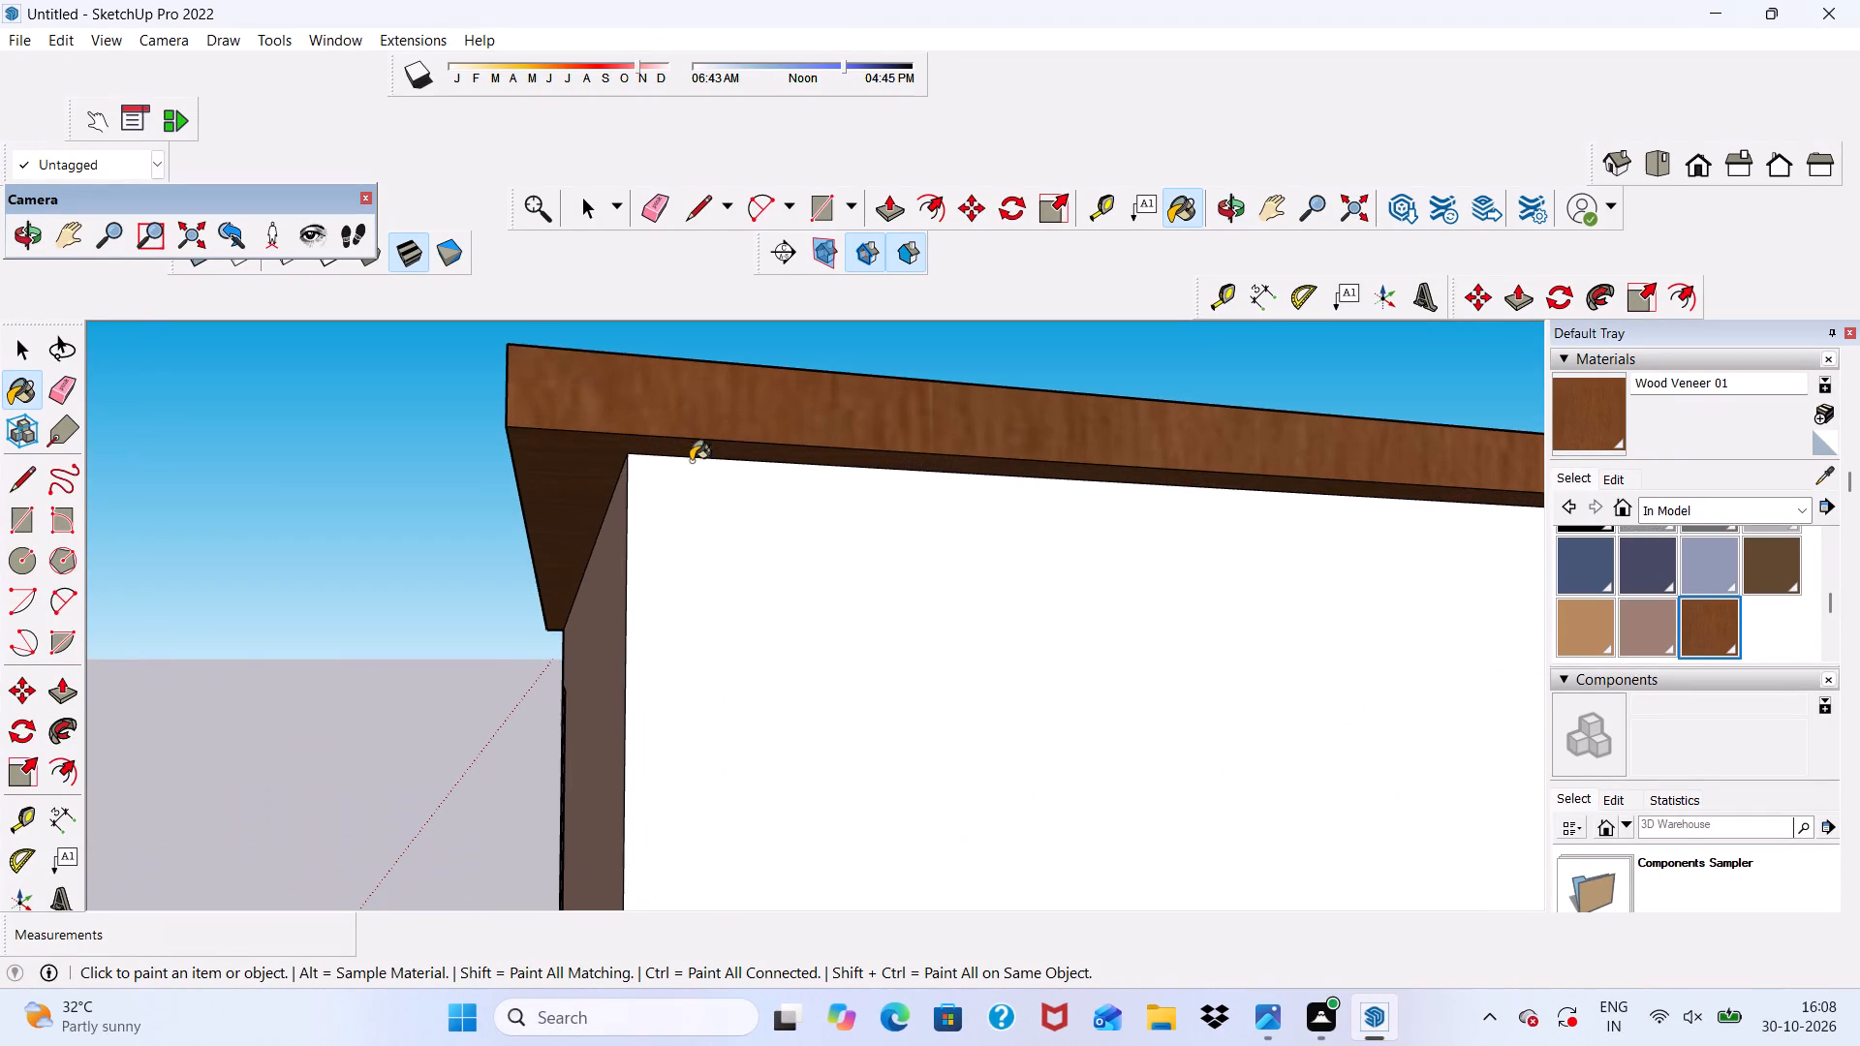
click(691, 447)
Paint the white canopy slab above the first-floor balcony door with Wood Veneer 01, including its front edge and underside.
scroll(691, 447, down, 5)
scroll(667, 546, down, 8)
scroll(664, 590, up, 1)
middle_drag(664, 589, 775, 617)
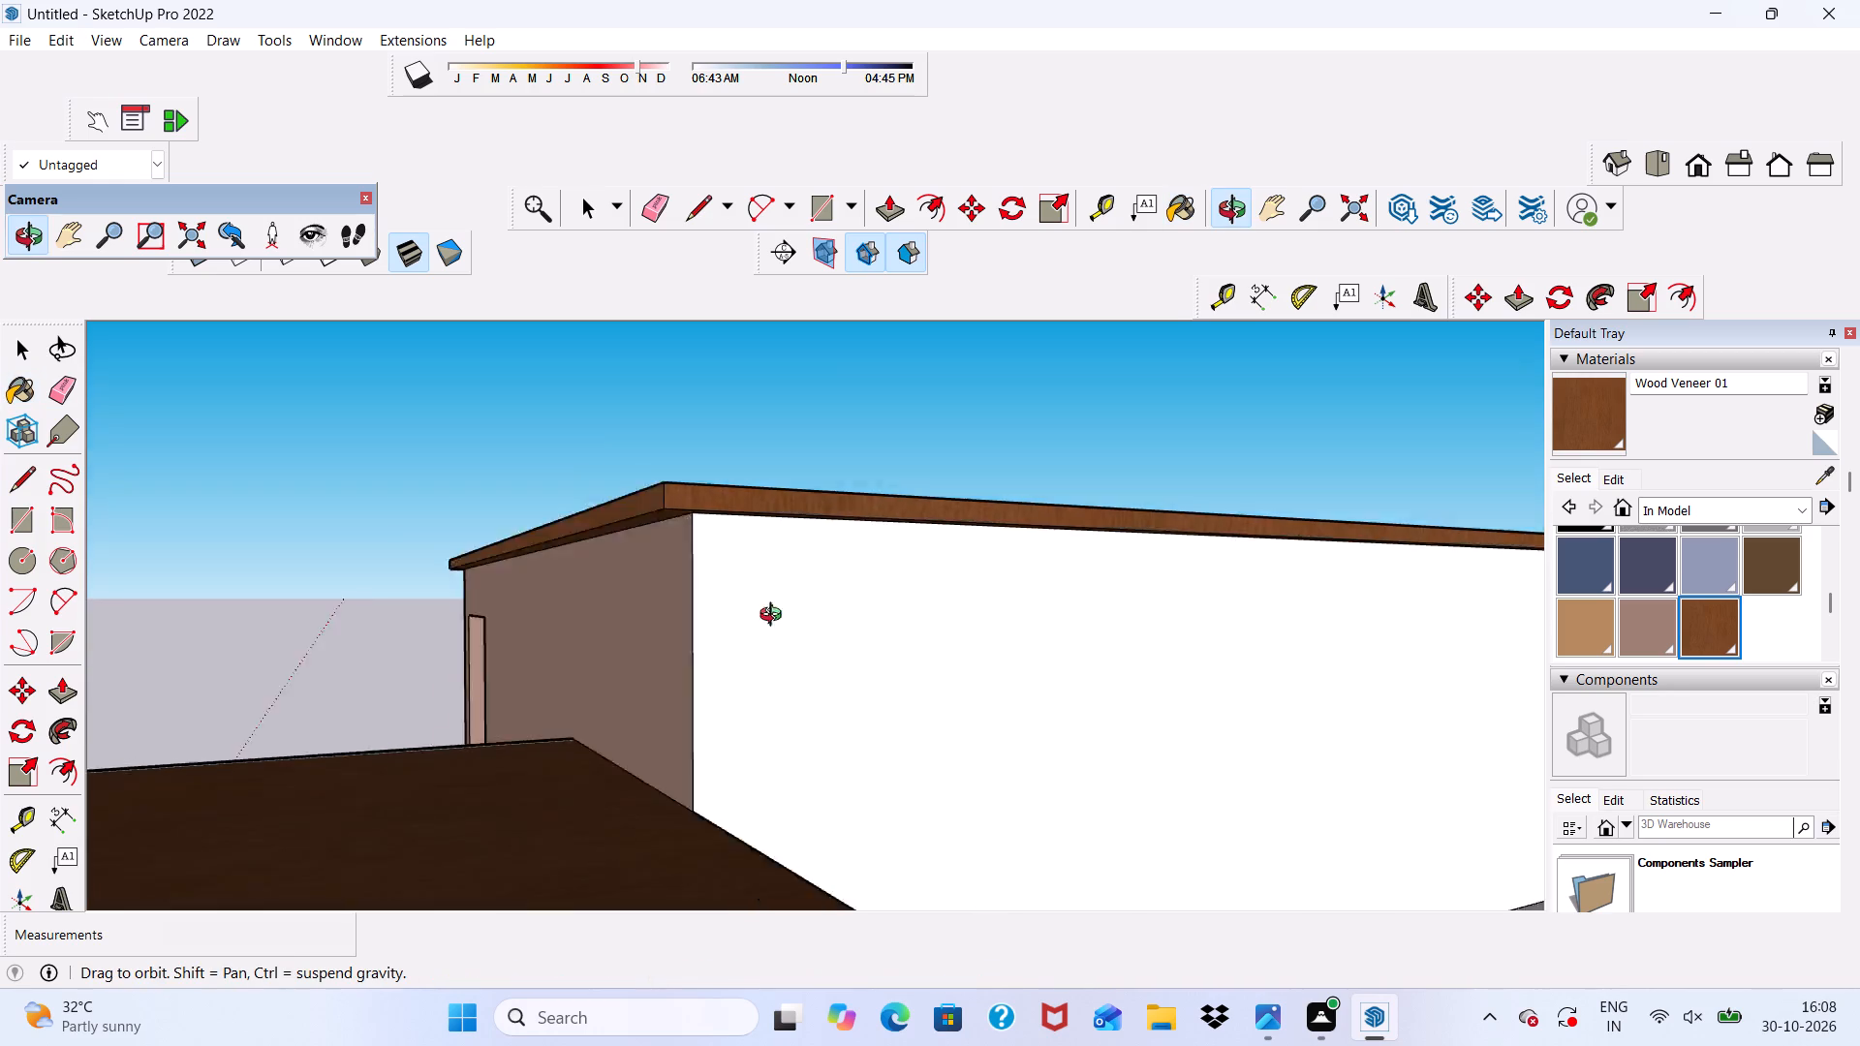
middle_drag(775, 617, 1175, 622)
scroll(1190, 611, down, 19)
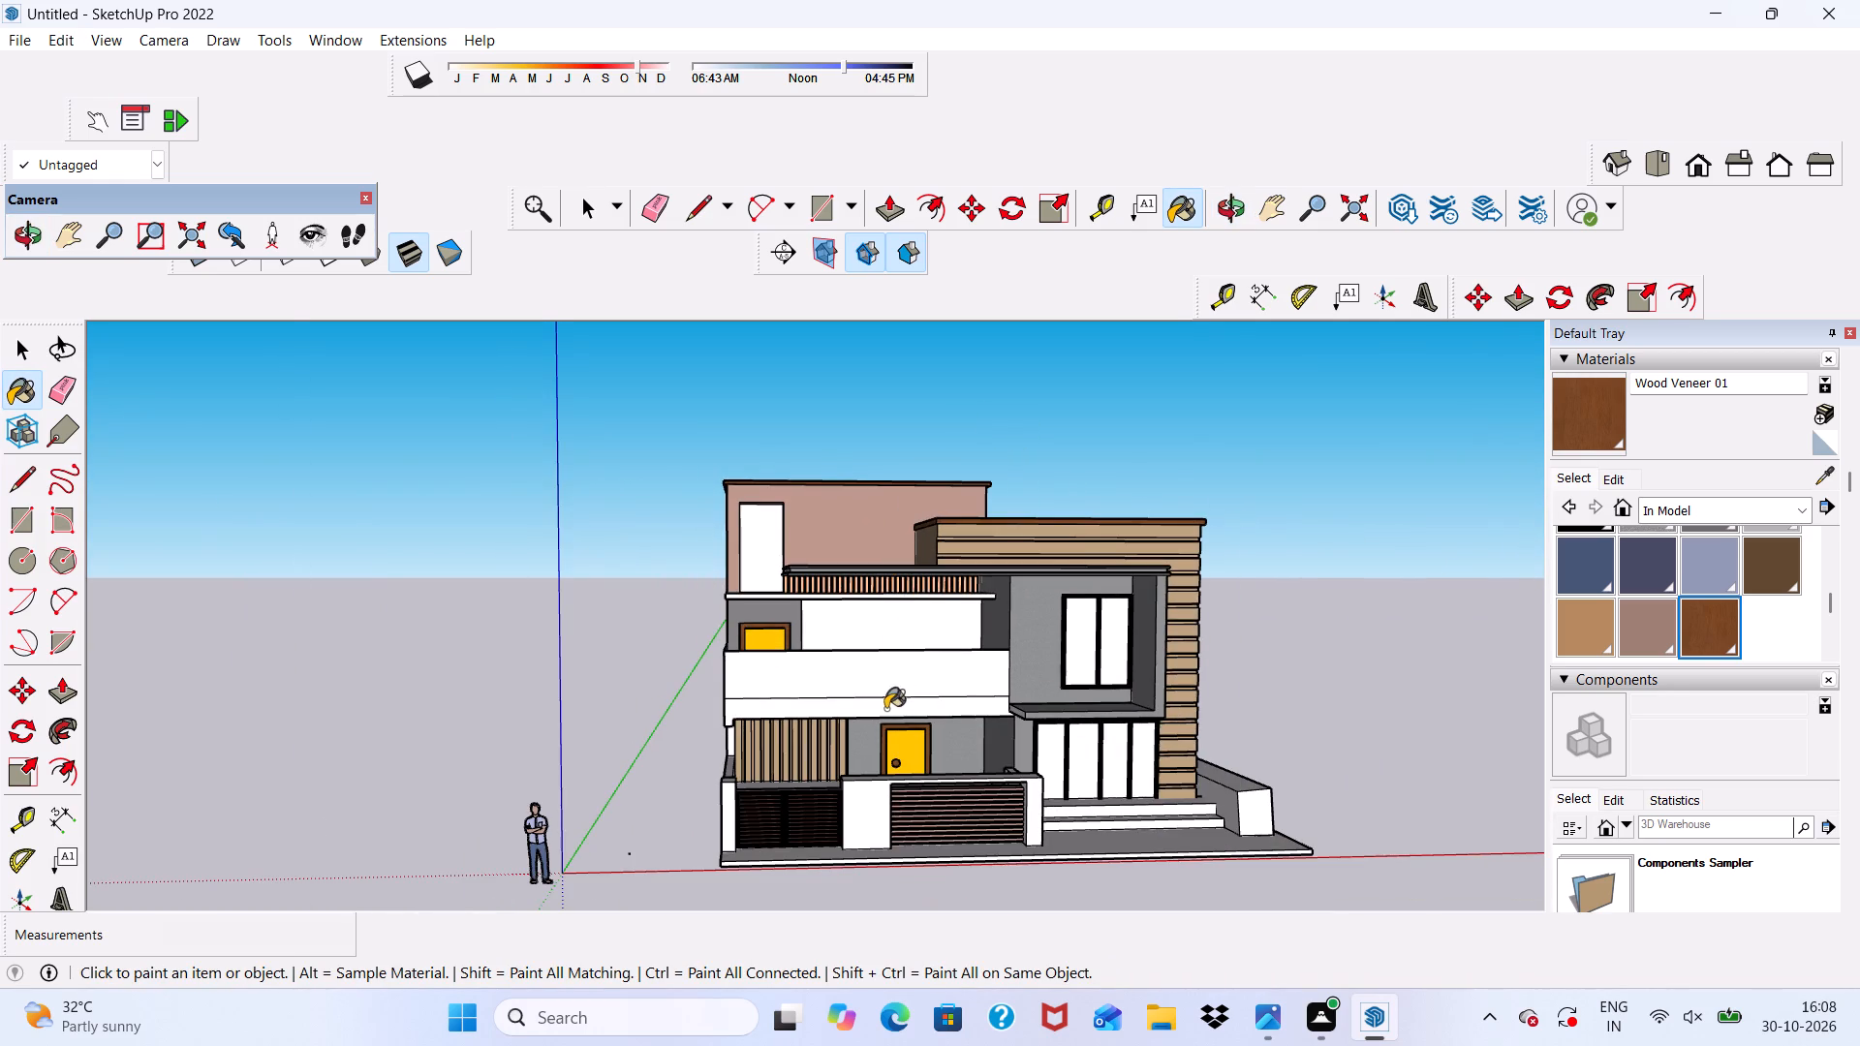
scroll(863, 608, up, 5)
middle_drag(860, 605, 843, 544)
scroll(843, 544, up, 4)
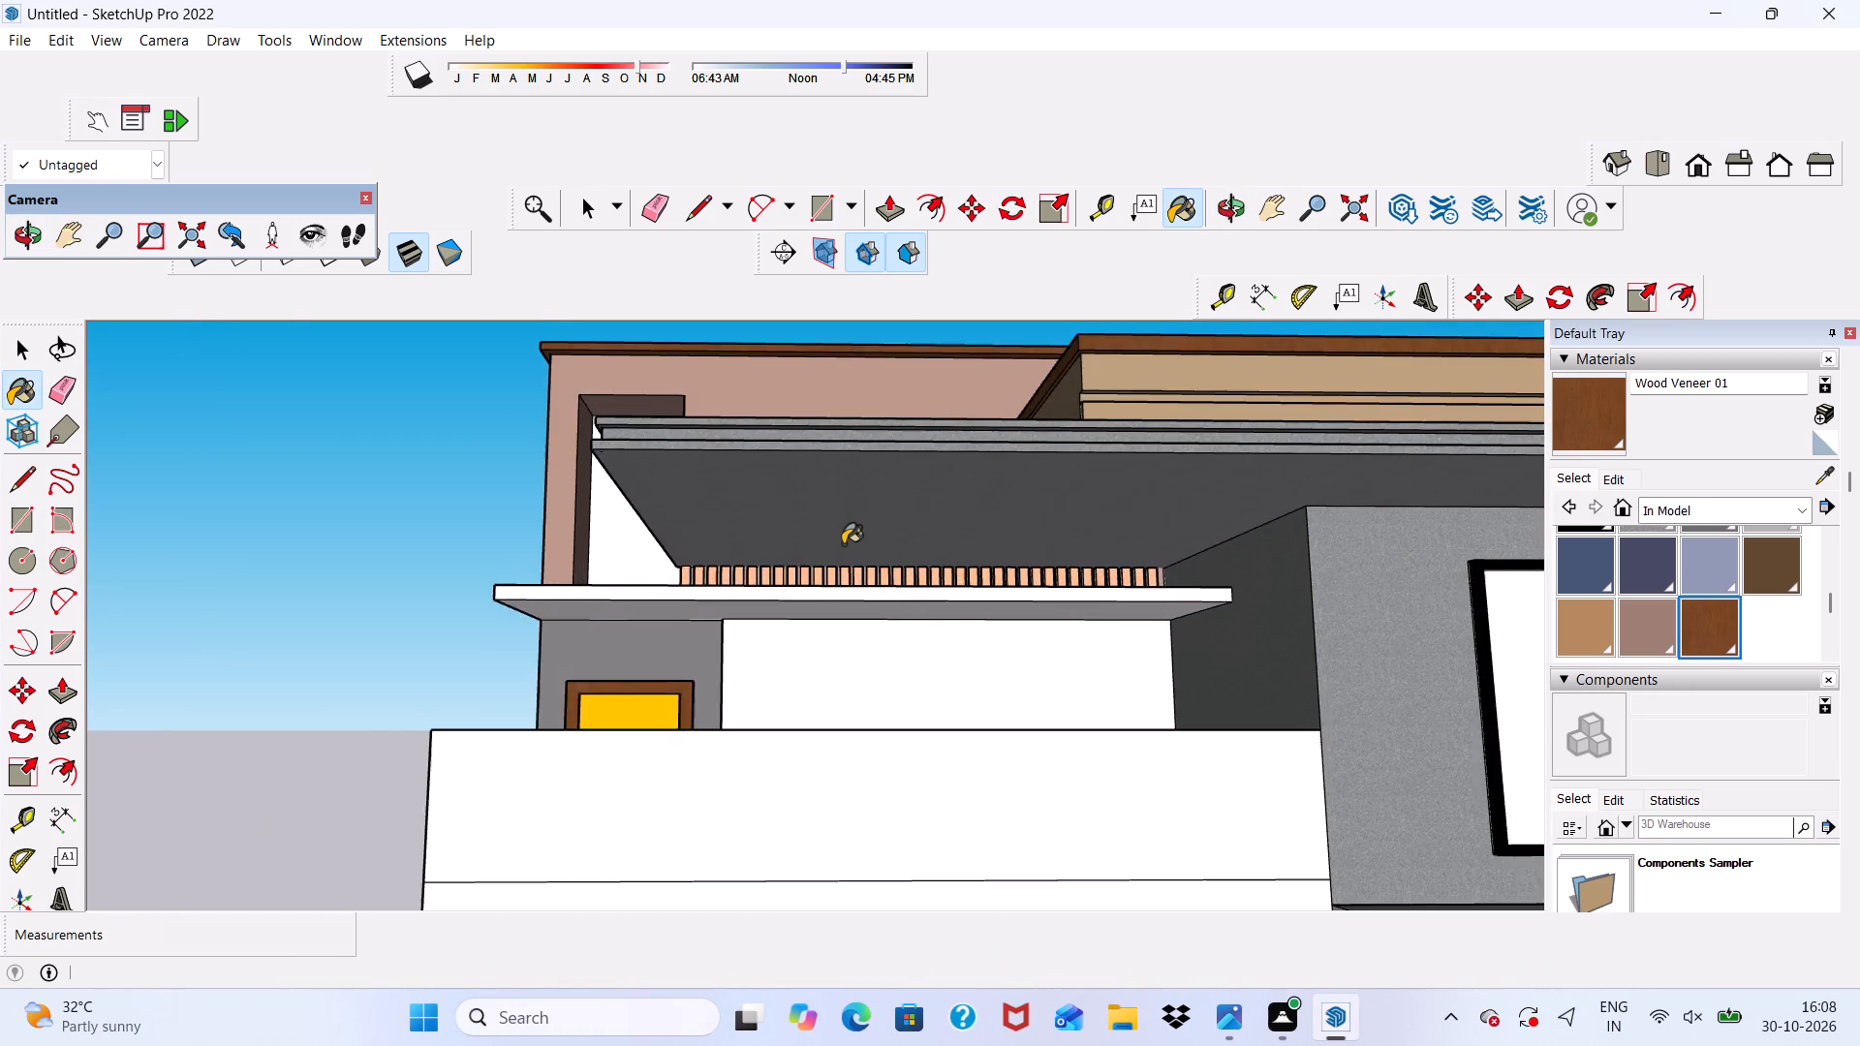
scroll(843, 544, up, 4)
scroll(800, 609, up, 4)
click(776, 626)
scroll(776, 626, down, 1)
middle_drag(775, 626, 780, 711)
middle_drag(768, 697, 763, 561)
scroll(711, 764, up, 3)
scroll(692, 480, down, 5)
scroll(682, 723, up, 5)
scroll(682, 723, down, 4)
middle_drag(682, 723, 647, 770)
scroll(647, 770, up, 4)
click(619, 824)
scroll(619, 824, up, 1)
scroll(608, 765, down, 6)
middle_drag(618, 783, 619, 766)
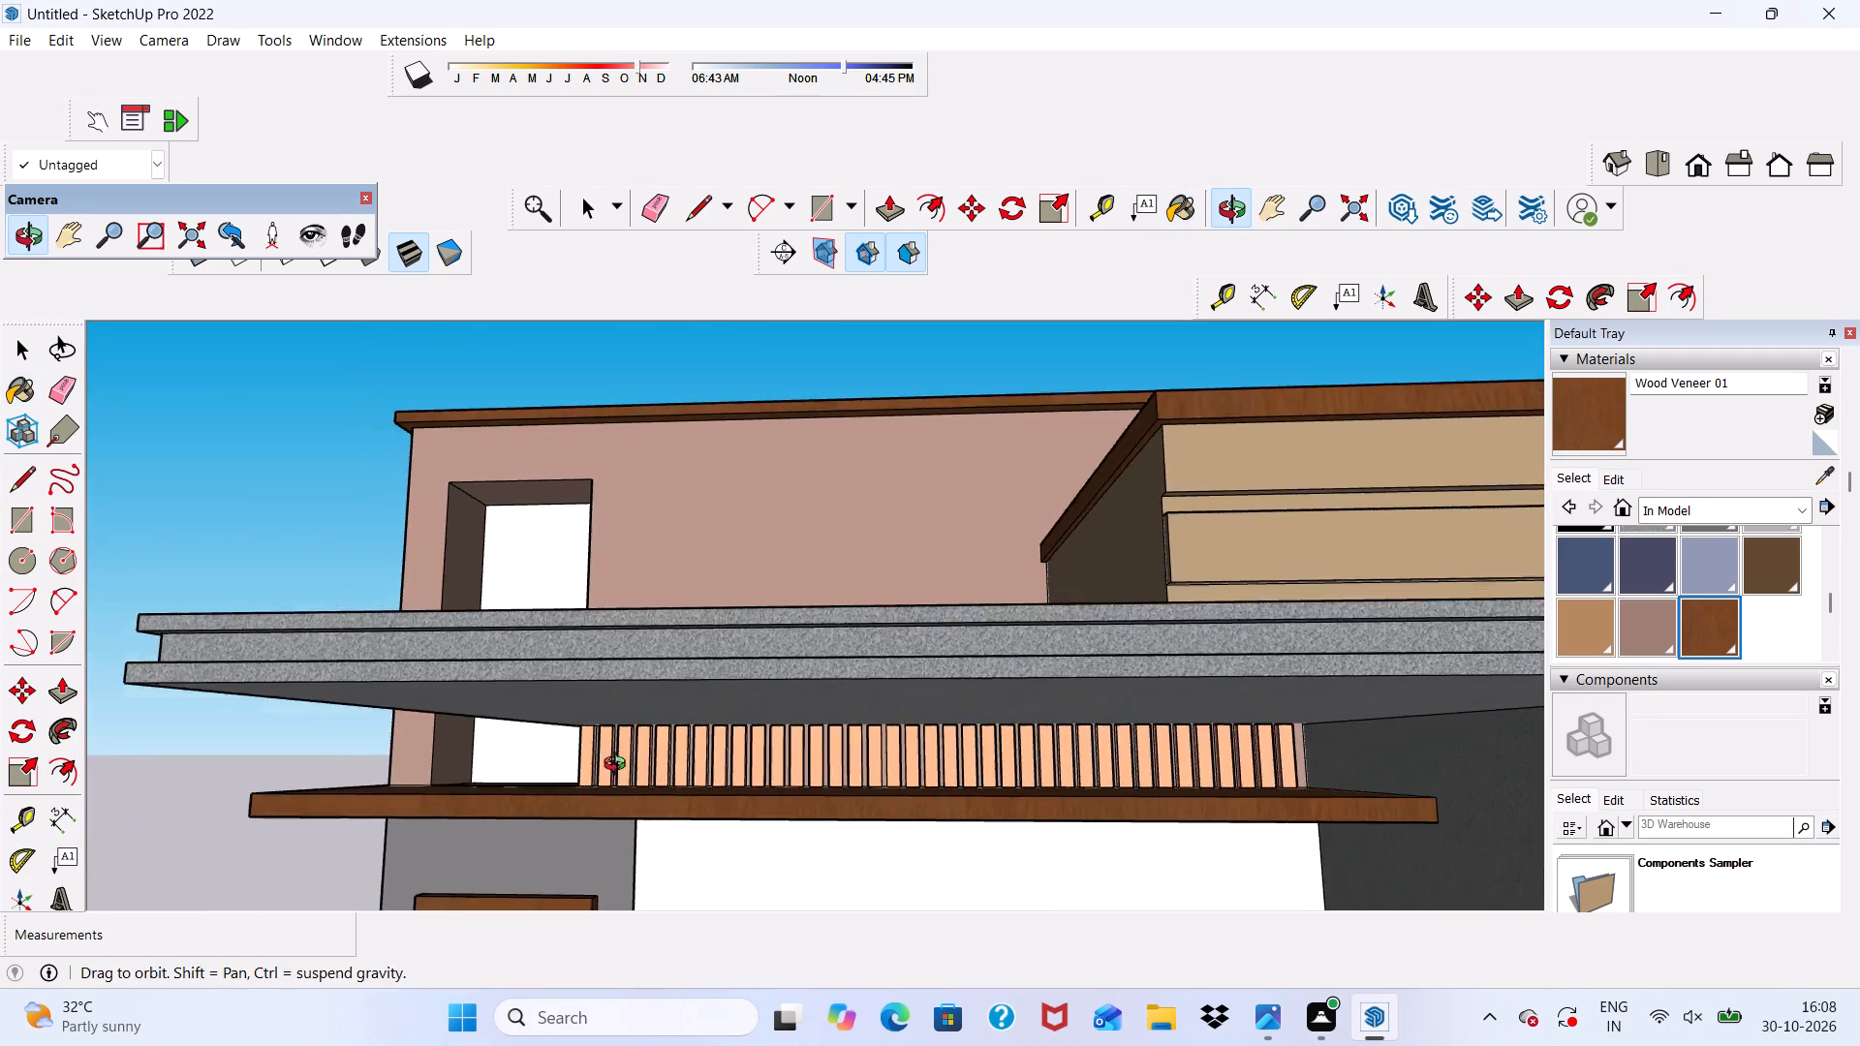
middle_drag(619, 766, 637, 659)
click(608, 781)
Examine the whole house with its wood-finished roof slabs from below and above, and leave the Paint Bucket.
scroll(637, 640, down, 6)
scroll(764, 623, down, 5)
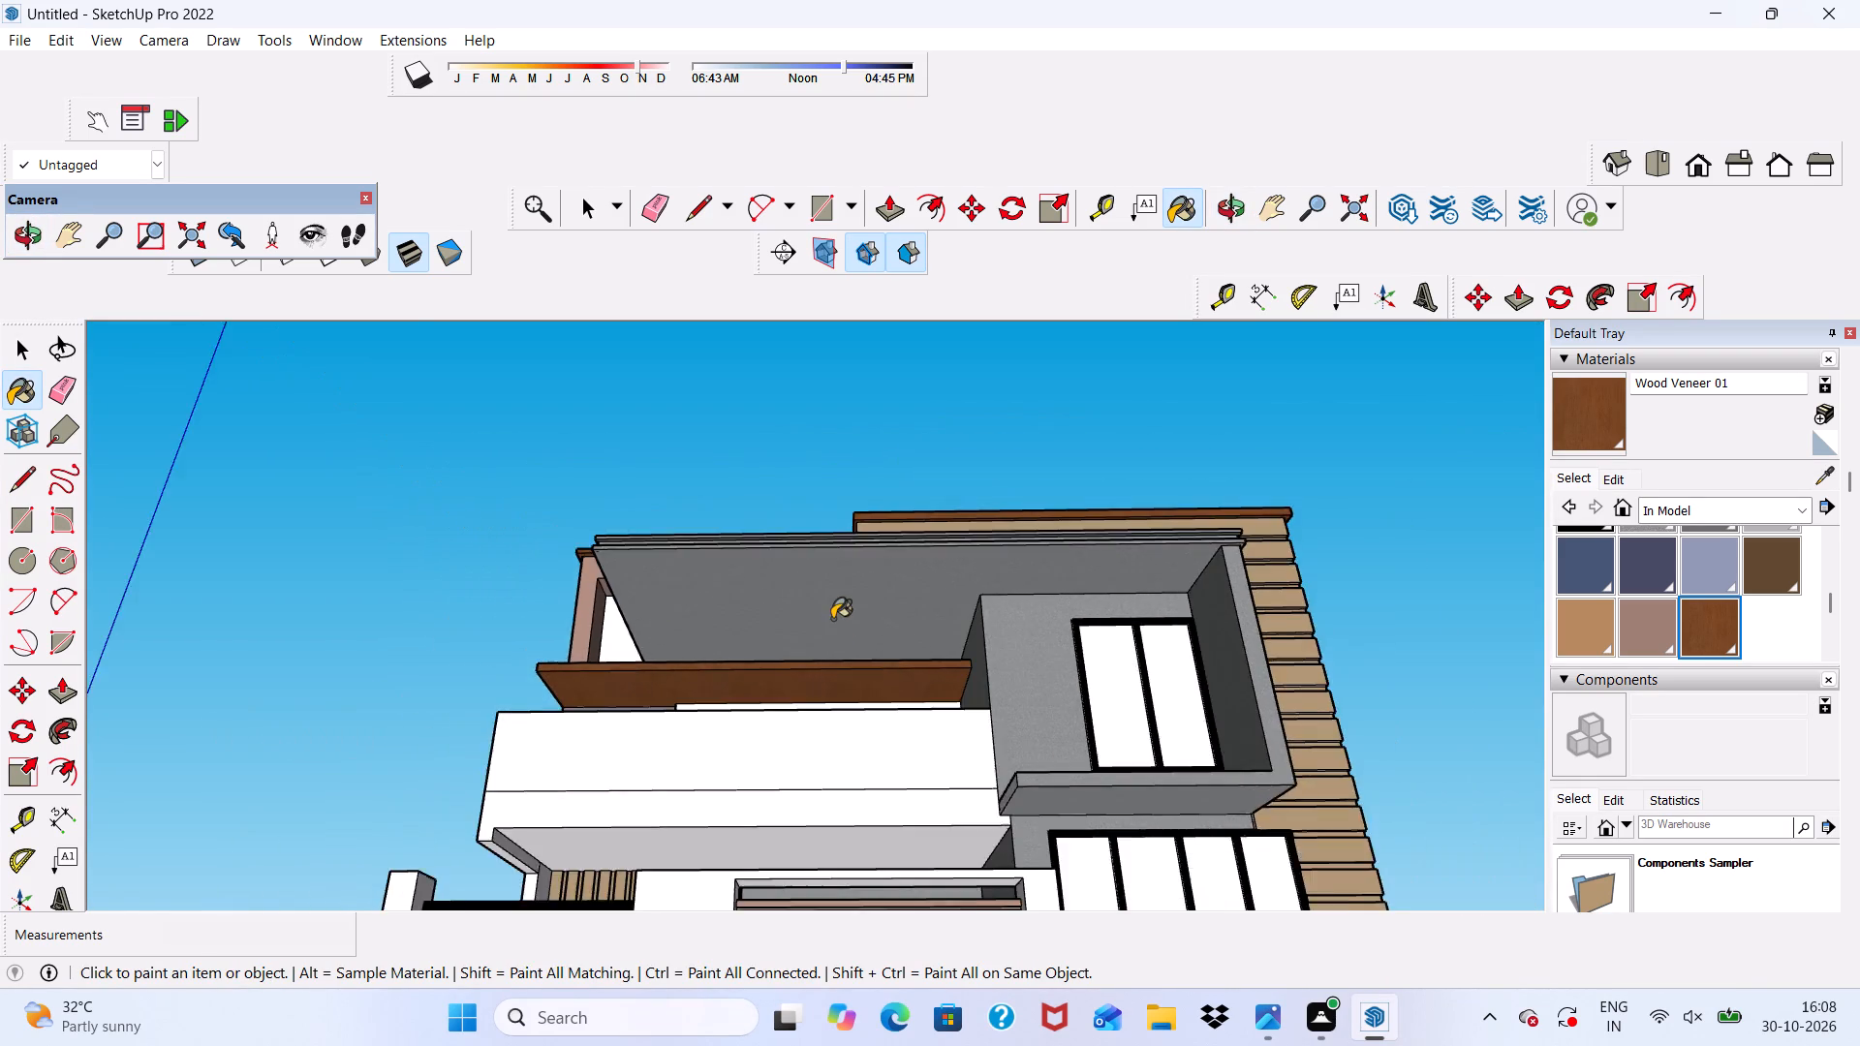
scroll(832, 619, down, 3)
middle_drag(832, 619, 860, 877)
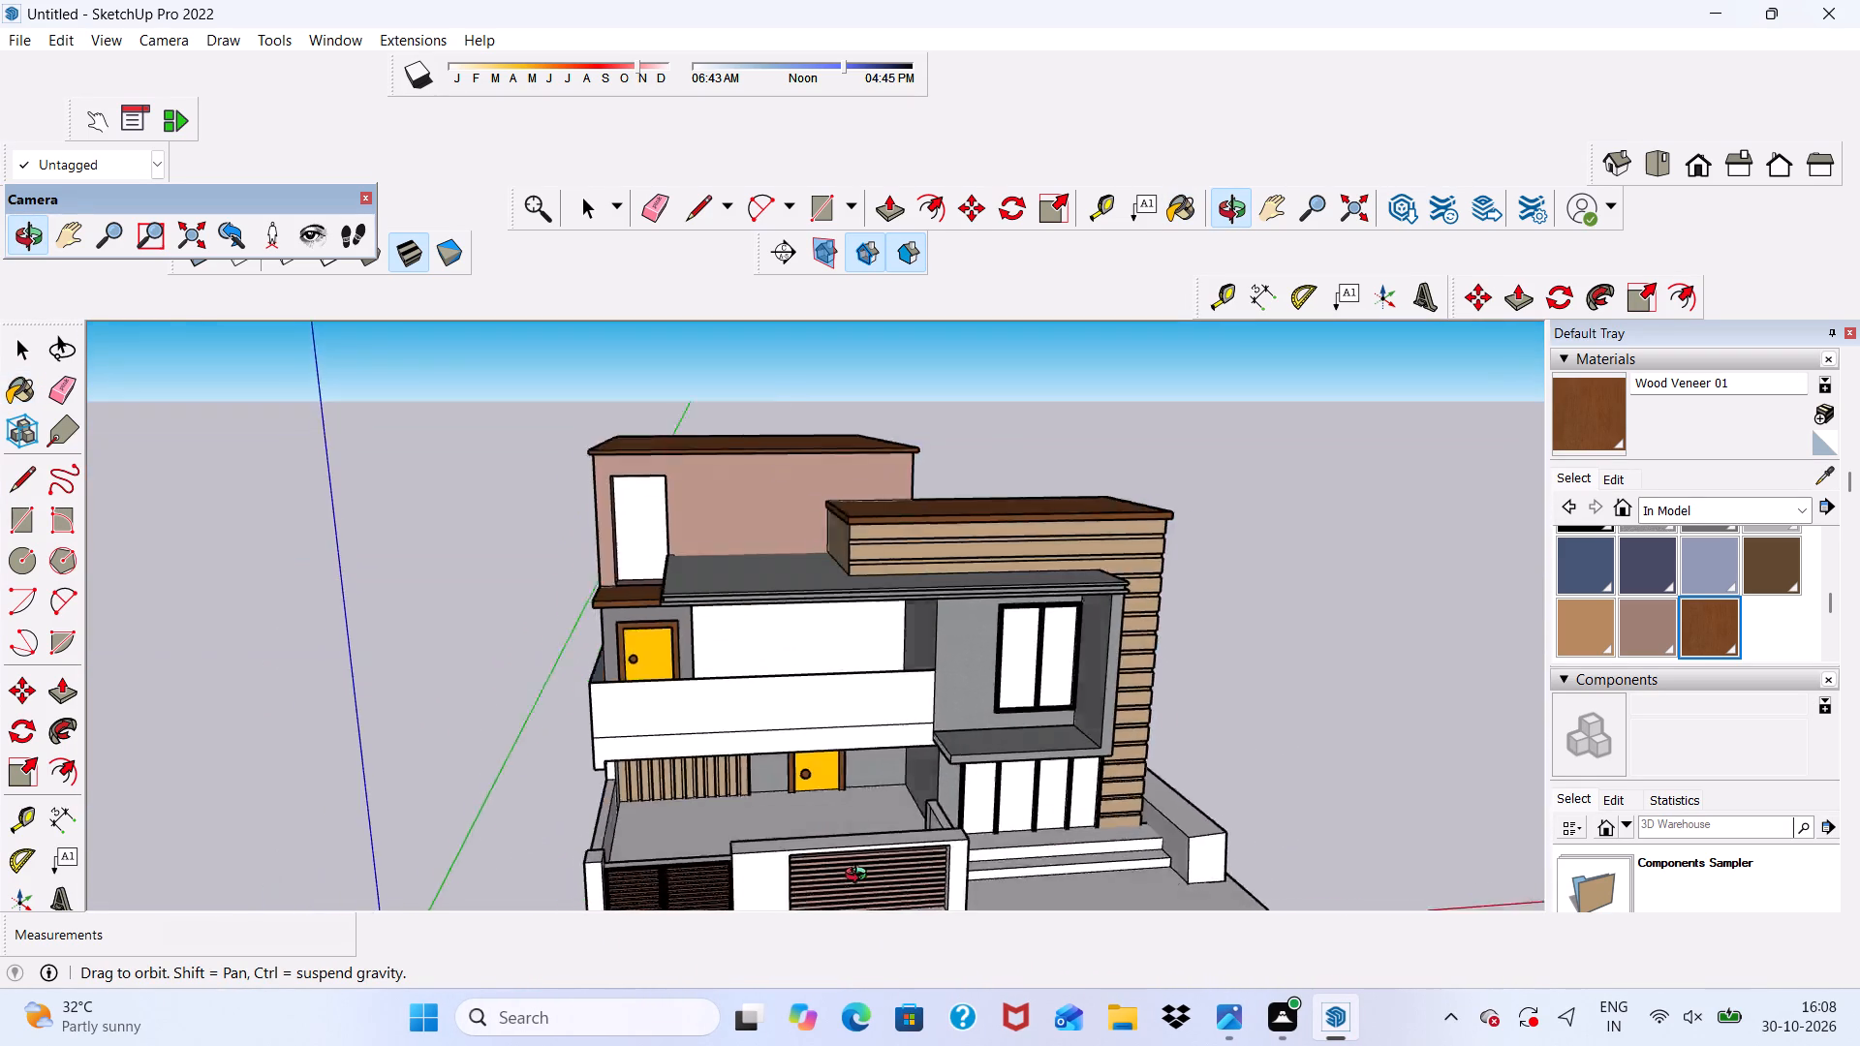
middle_drag(860, 877, 842, 875)
scroll(812, 722, up, 1)
scroll(808, 608, down, 6)
middle_drag(834, 809, 776, 890)
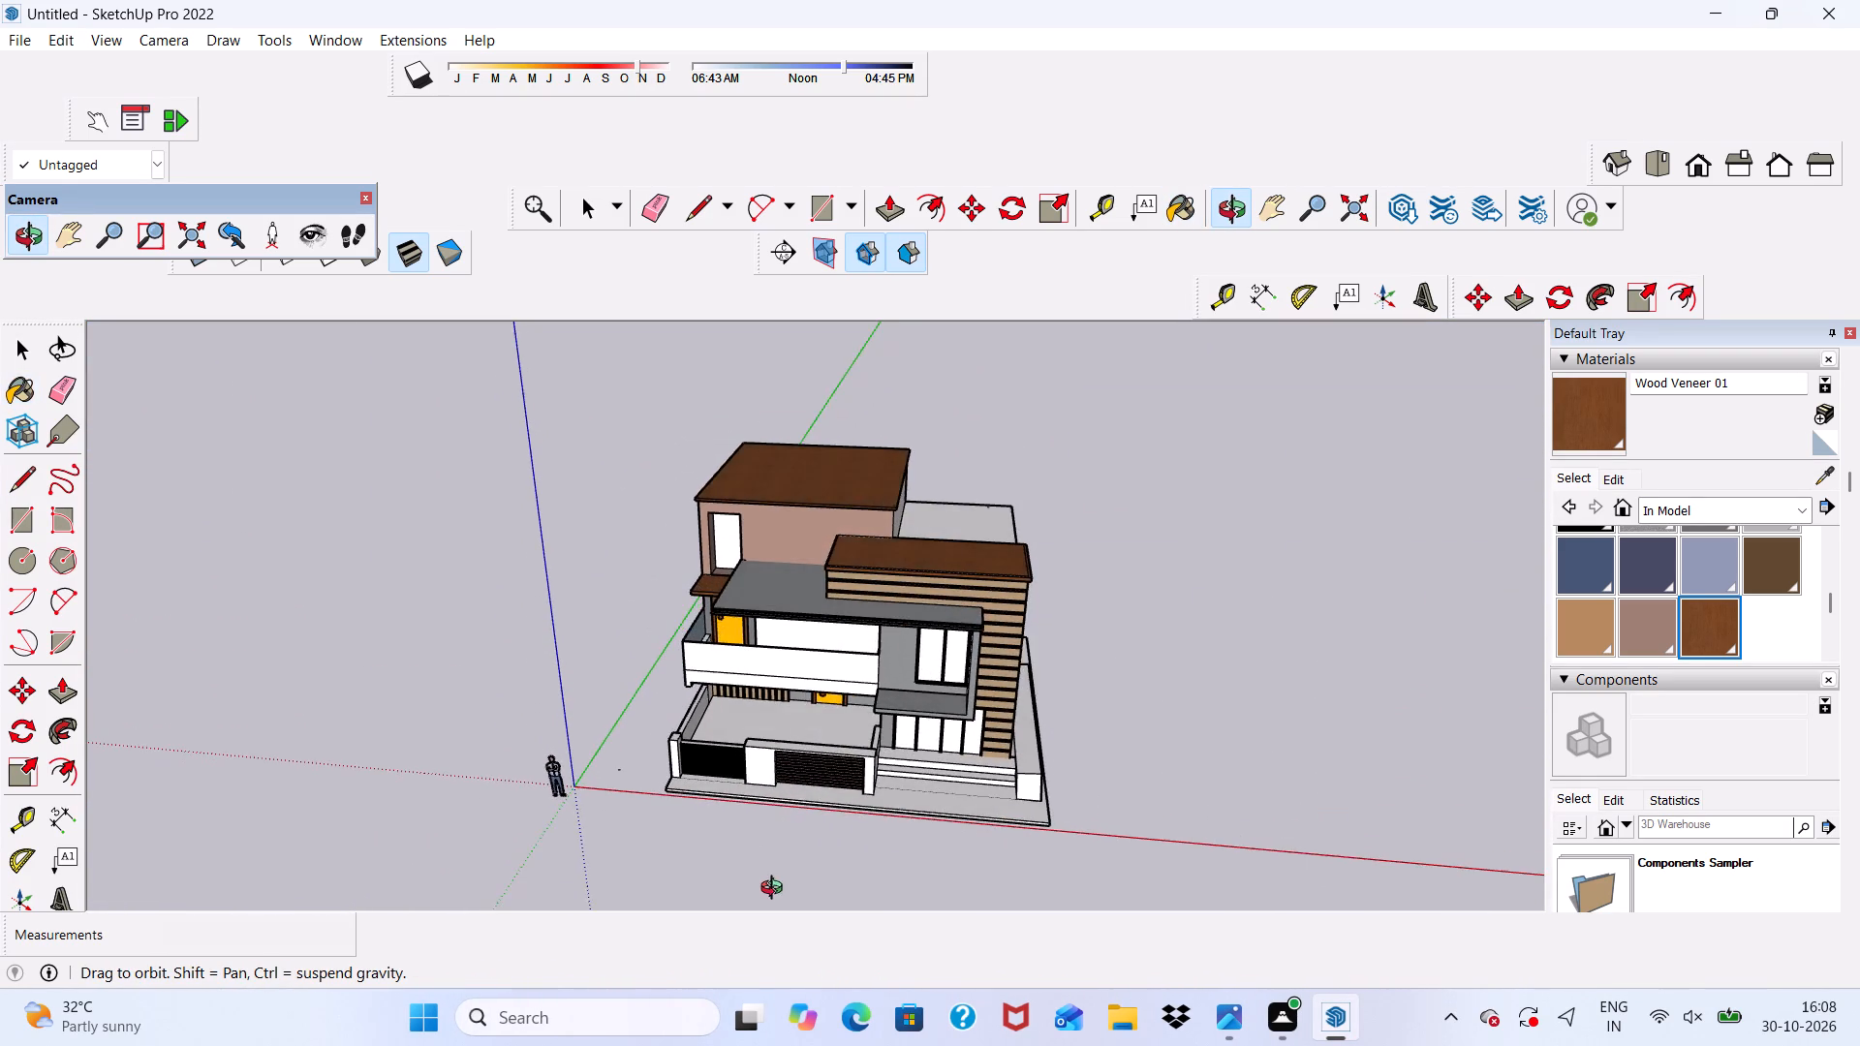
middle_drag(776, 890, 766, 878)
middle_drag(757, 860, 752, 778)
key(space)
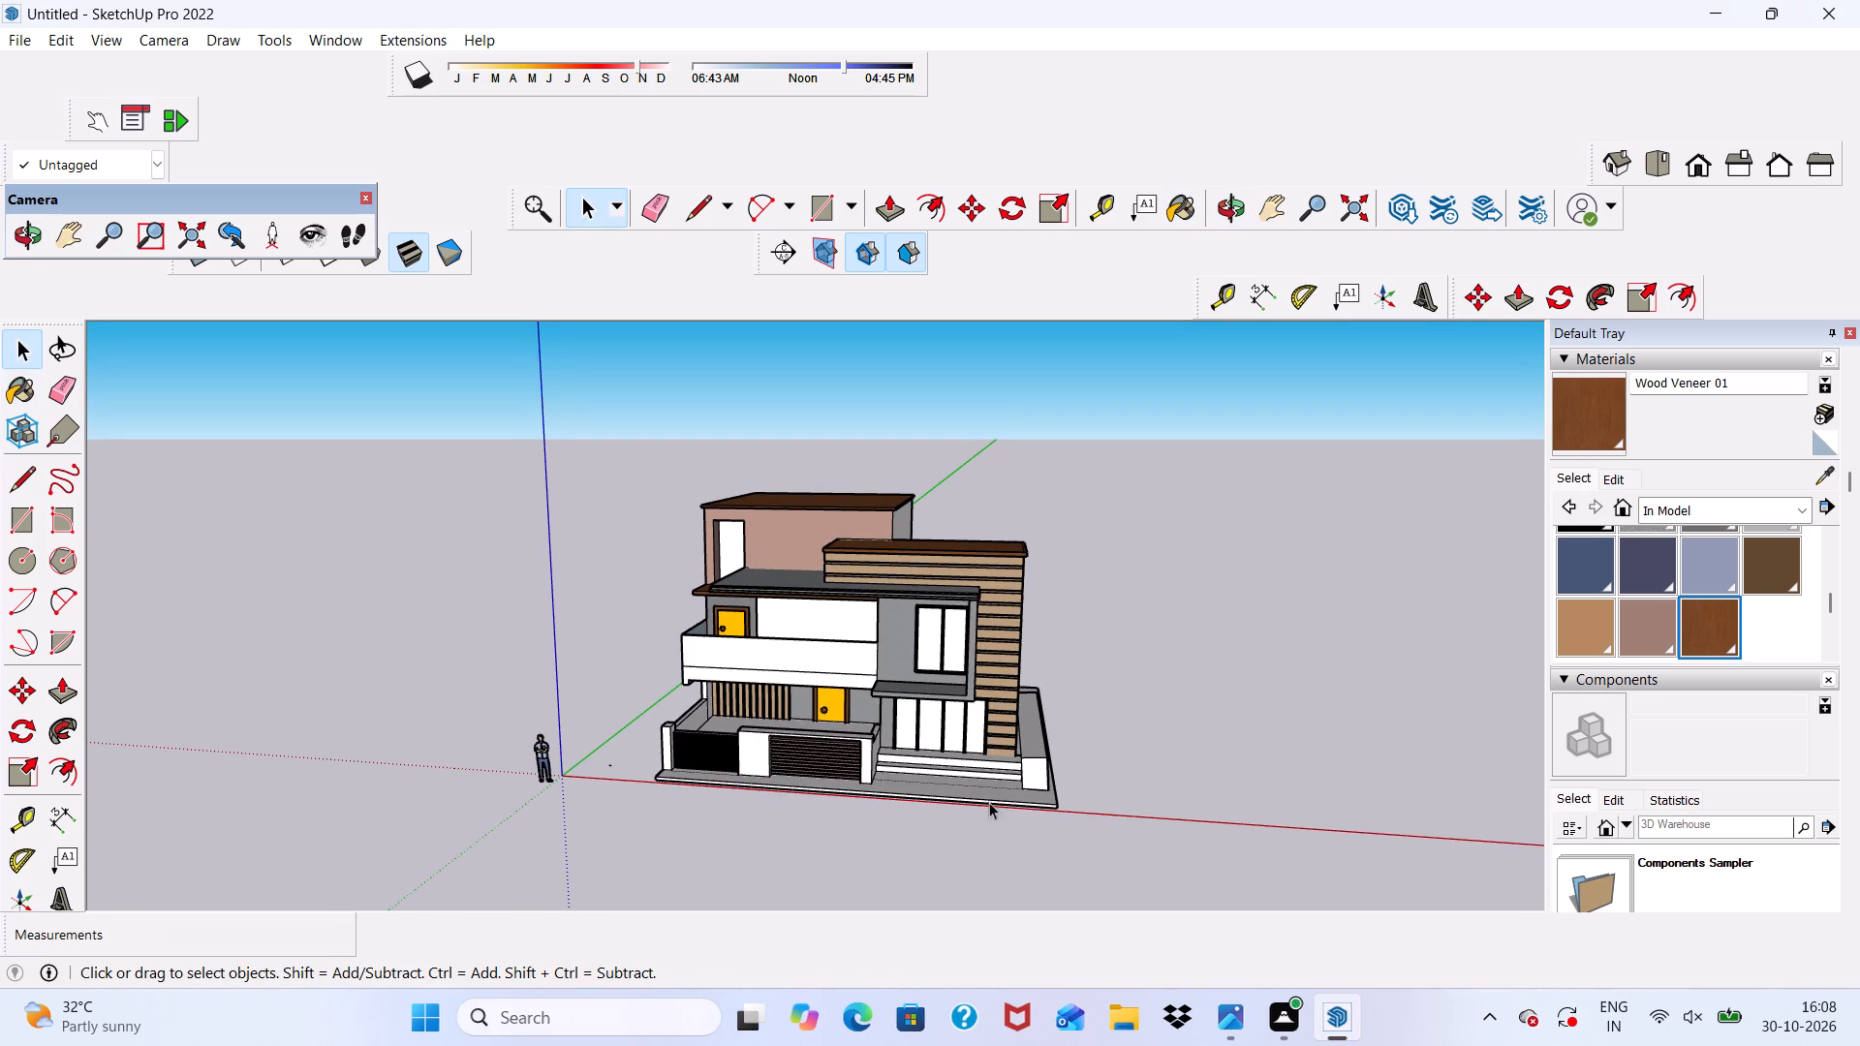
Paint the inner face and top of the side boundary wall beside the gate with Niraj_Hair_Dark.
scroll(1683, 569, down, 1)
scroll(1683, 569, up, 1)
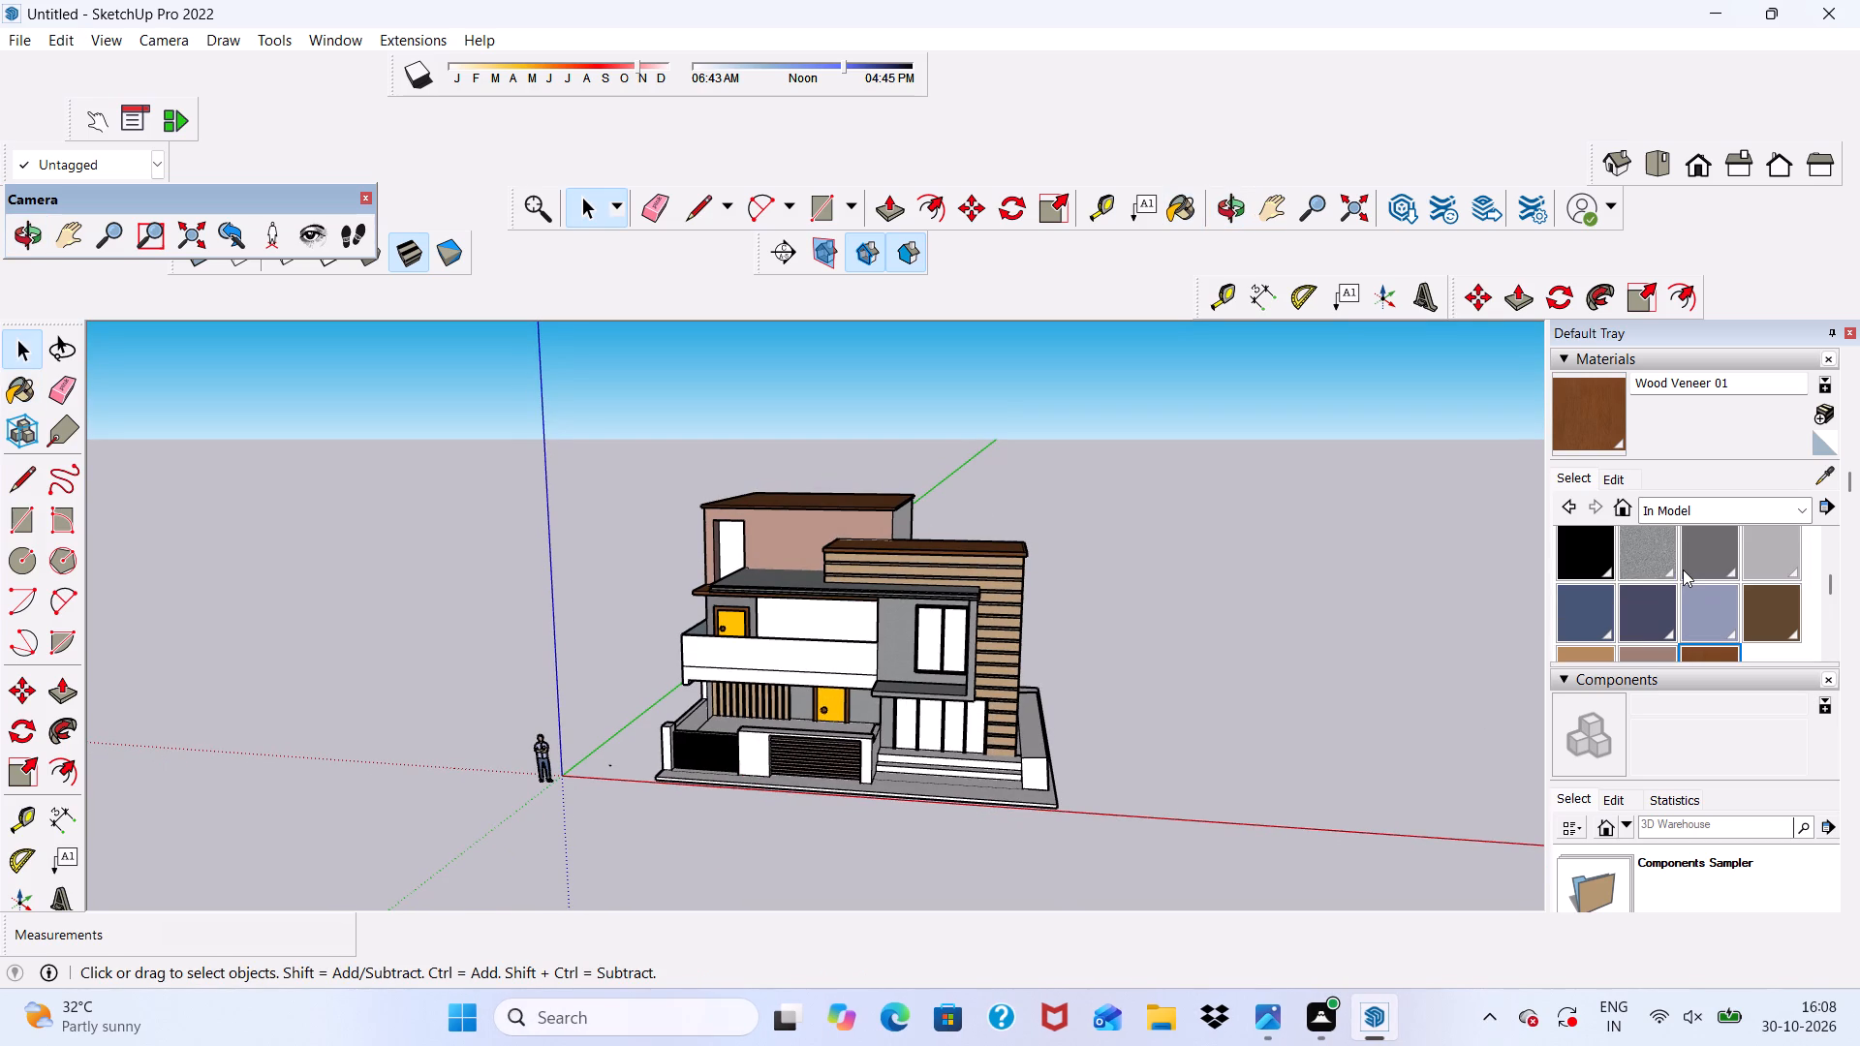
scroll(1637, 571, up, 1)
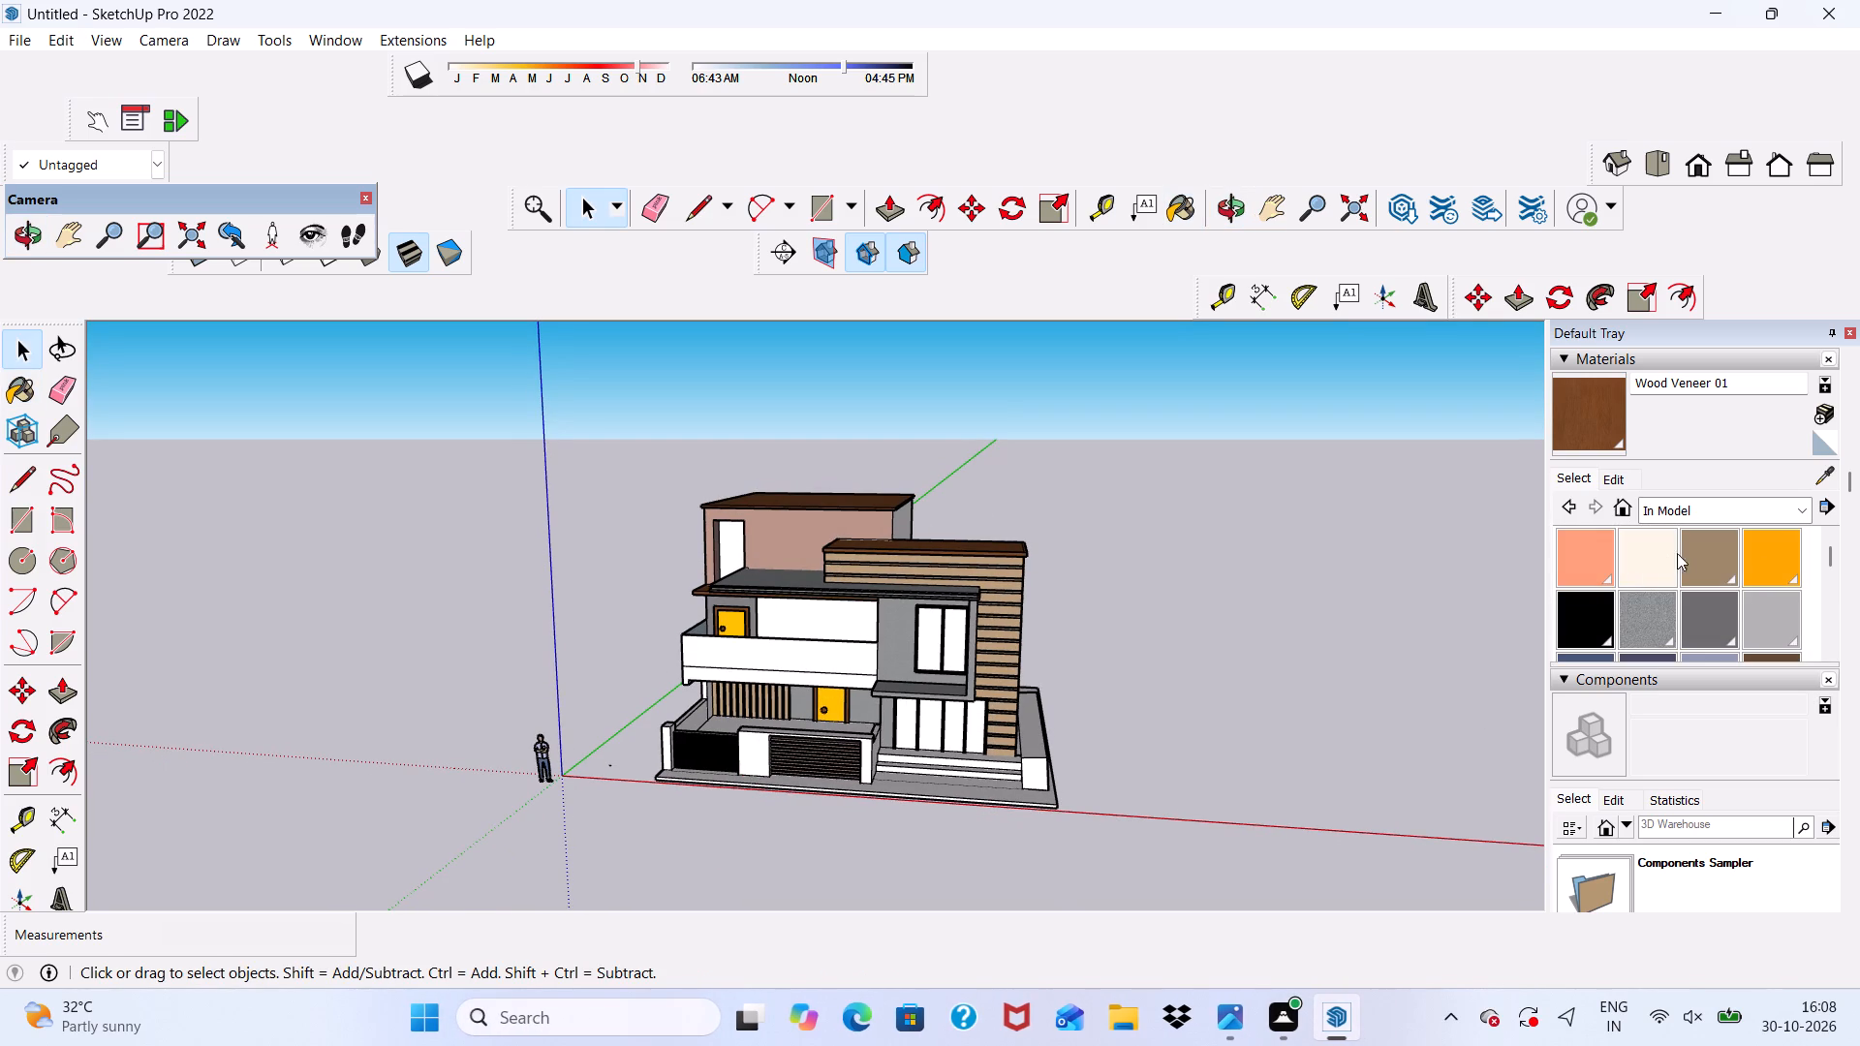
click(1721, 606)
scroll(936, 753, up, 17)
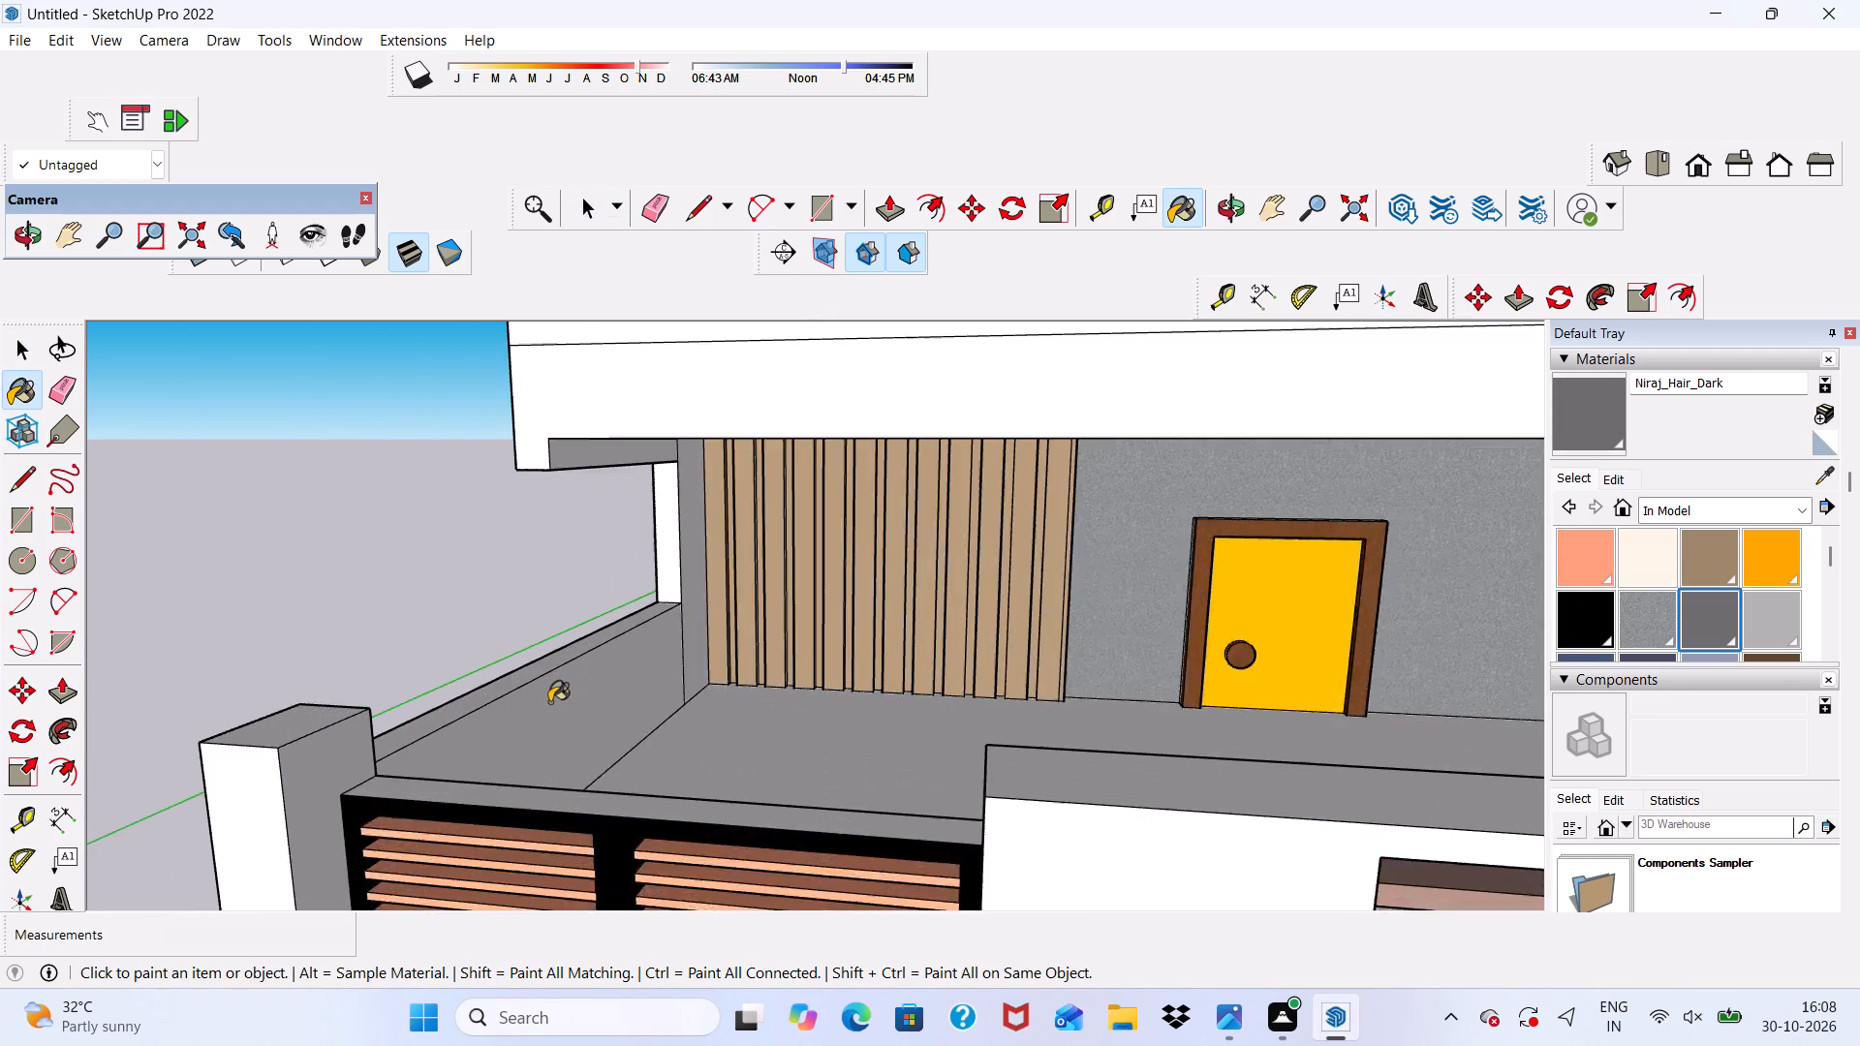
scroll(549, 702, up, 2)
click(549, 702)
scroll(578, 670, up, 4)
click(573, 633)
Paint the two narrow wall faces at the house corner beside the tan vertical slats with Niraj_Hair_Dark.
scroll(647, 624, down, 4)
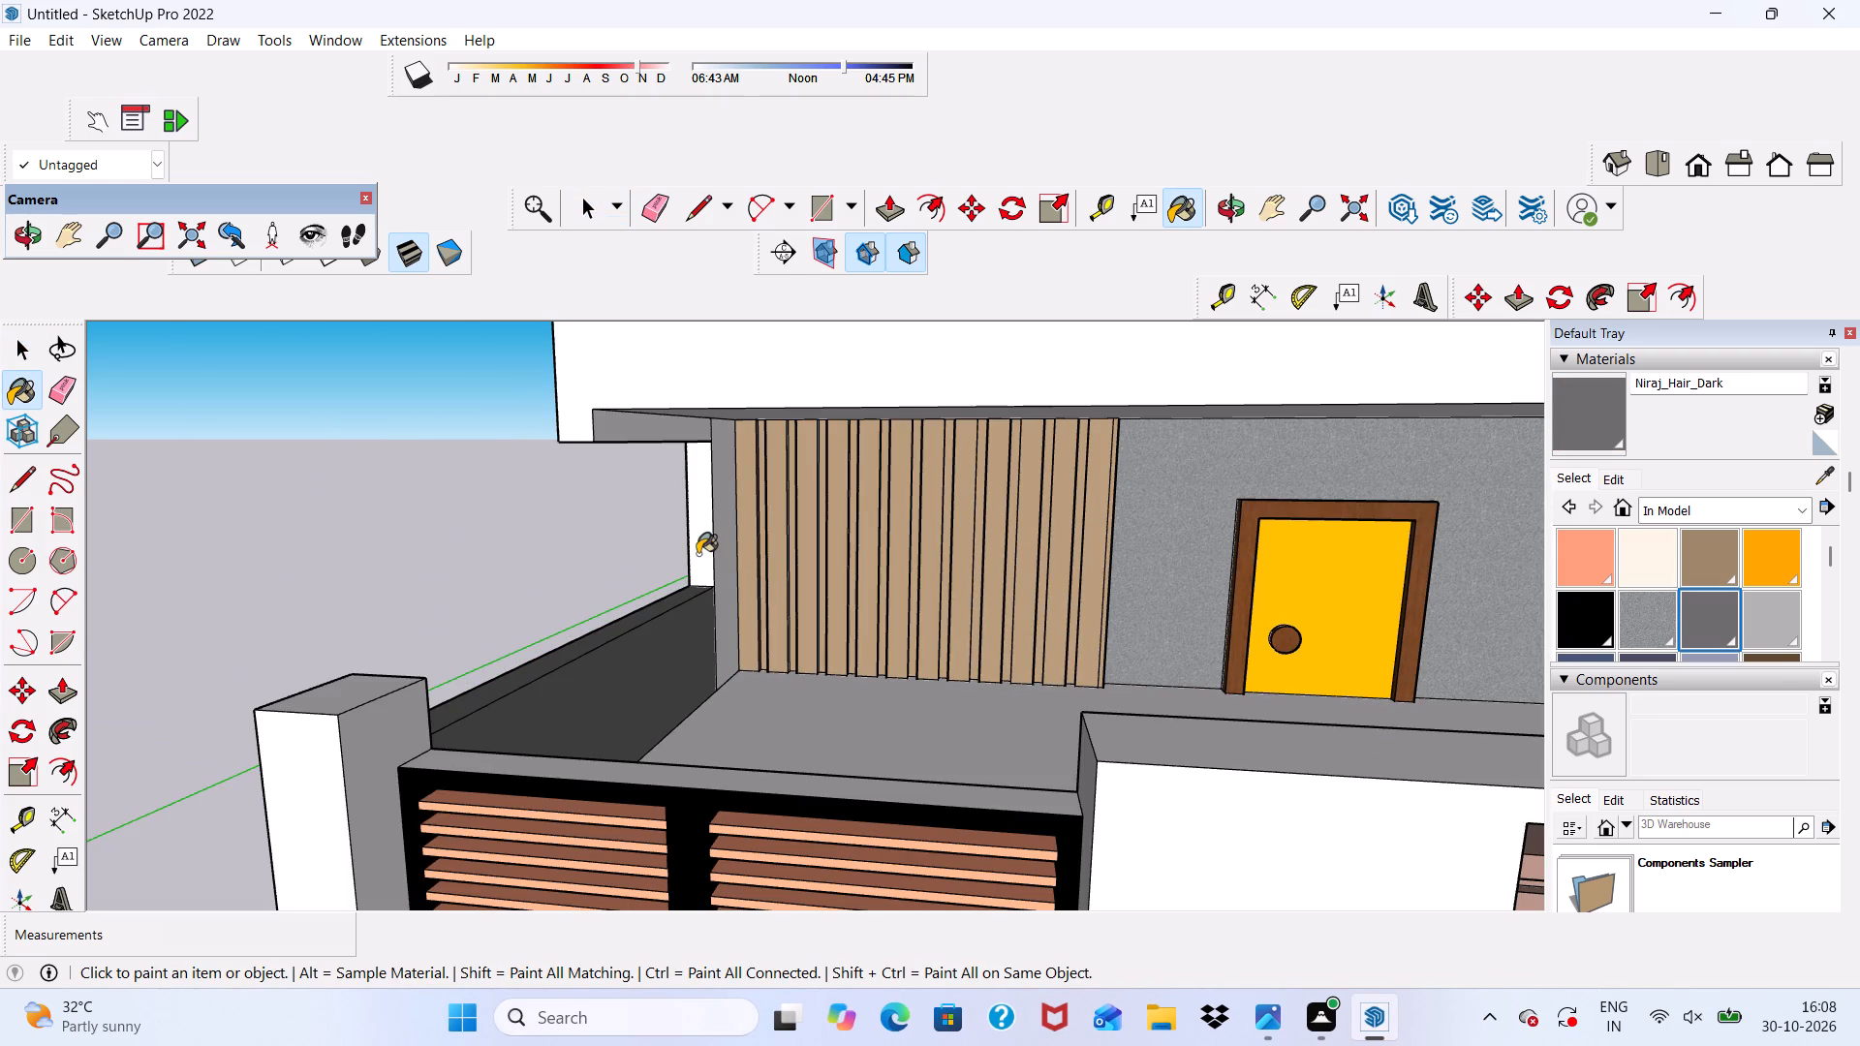
click(697, 550)
click(727, 534)
scroll(716, 537, down, 4)
middle_drag(542, 739, 594, 733)
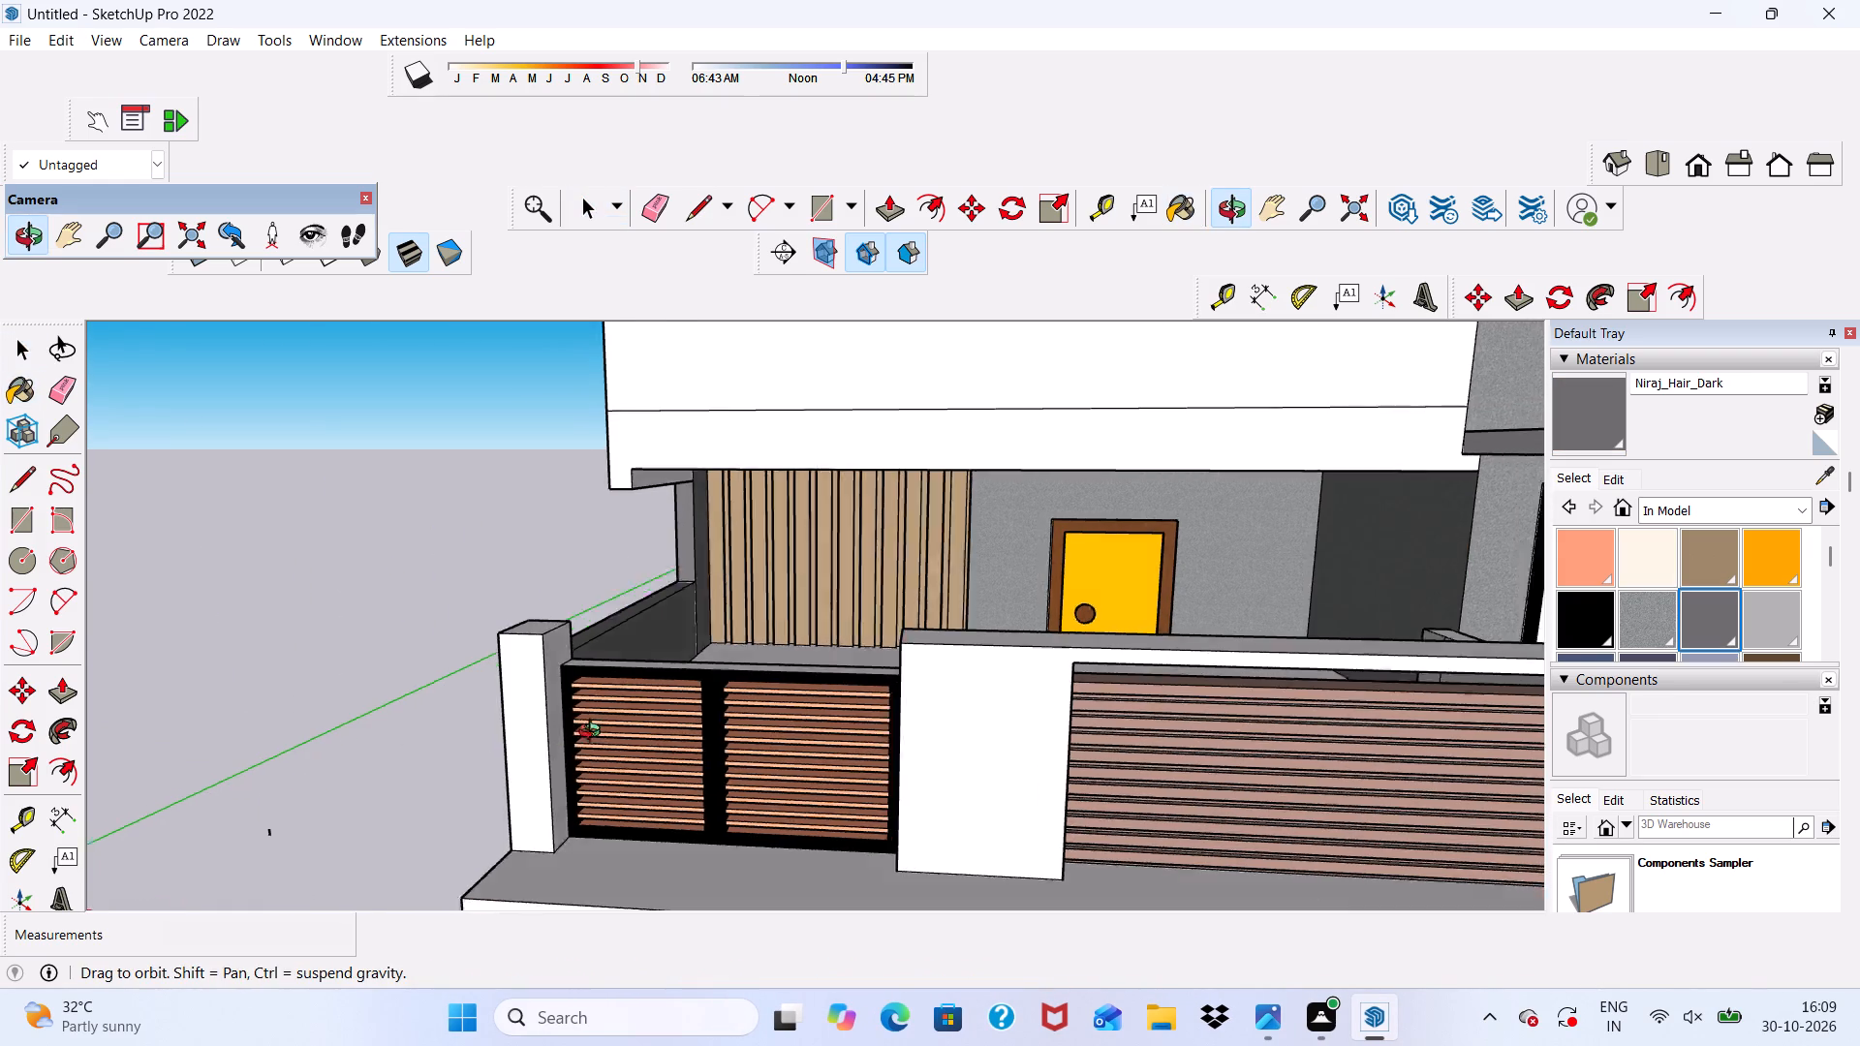
middle_drag(594, 733, 718, 721)
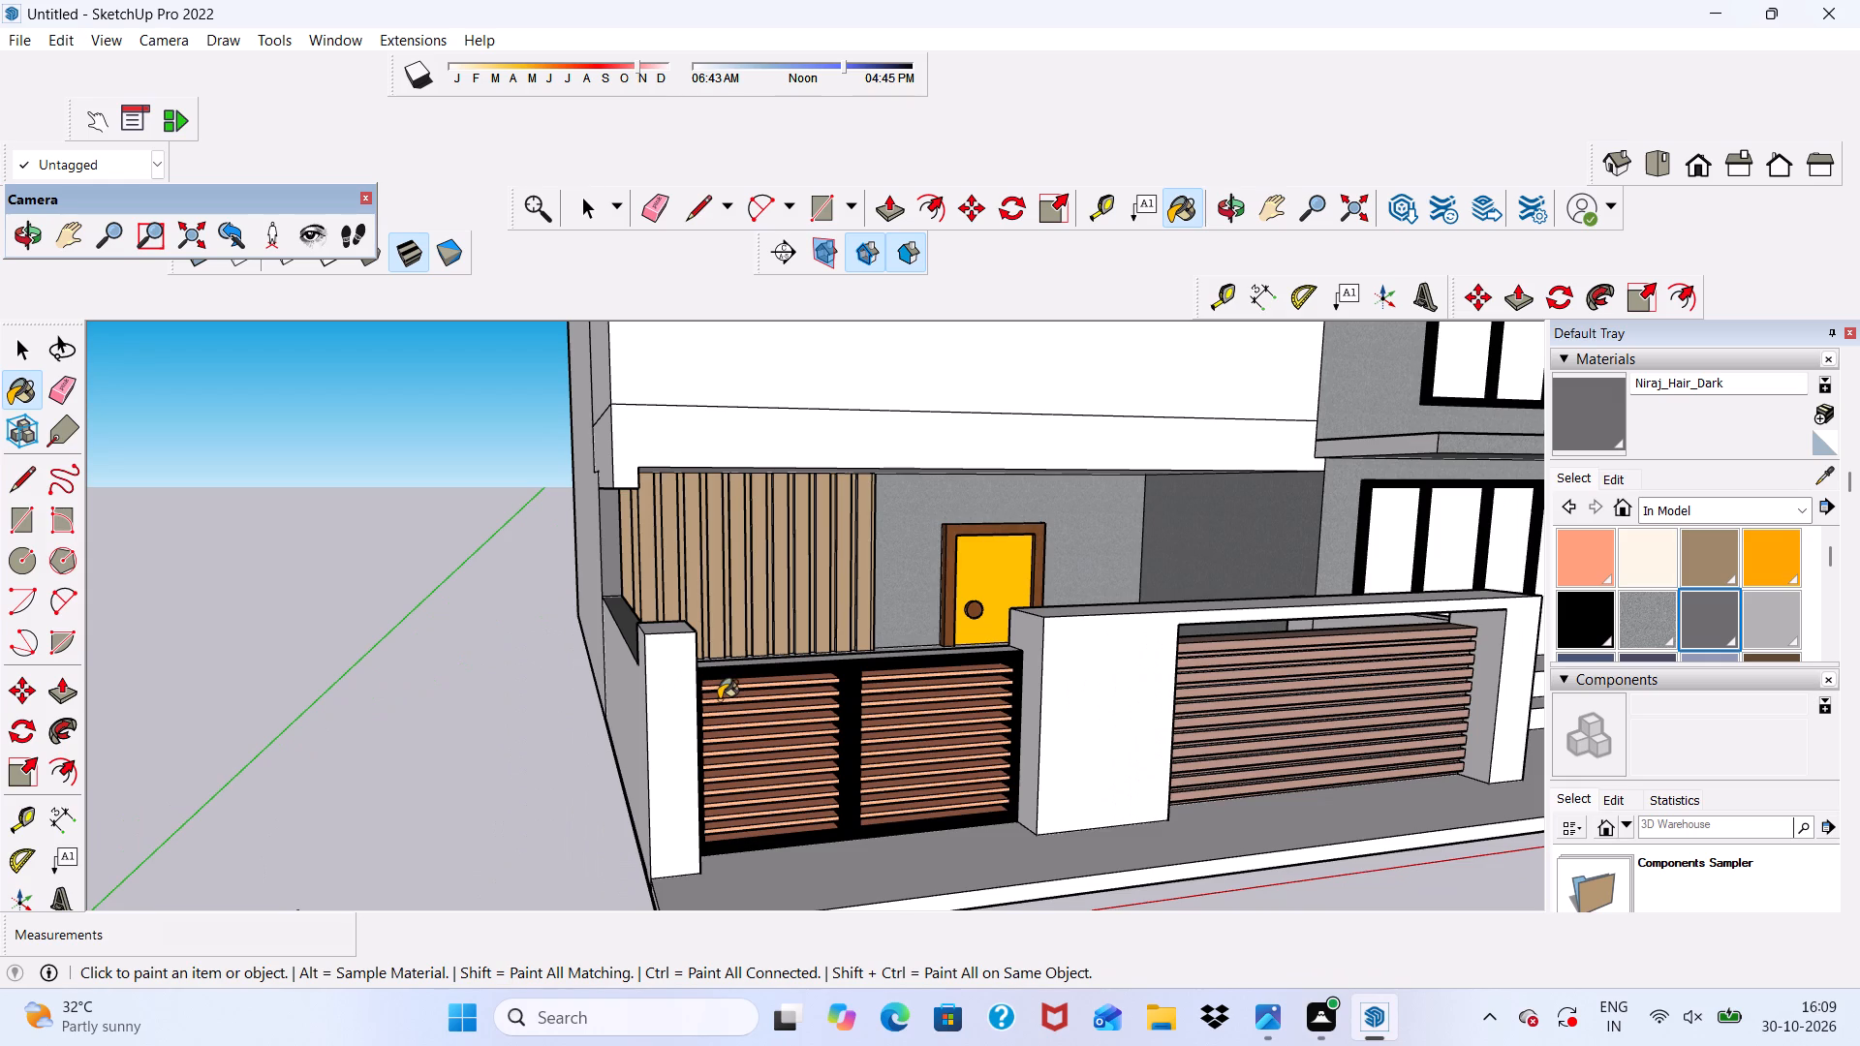
middle_drag(972, 629, 1086, 629)
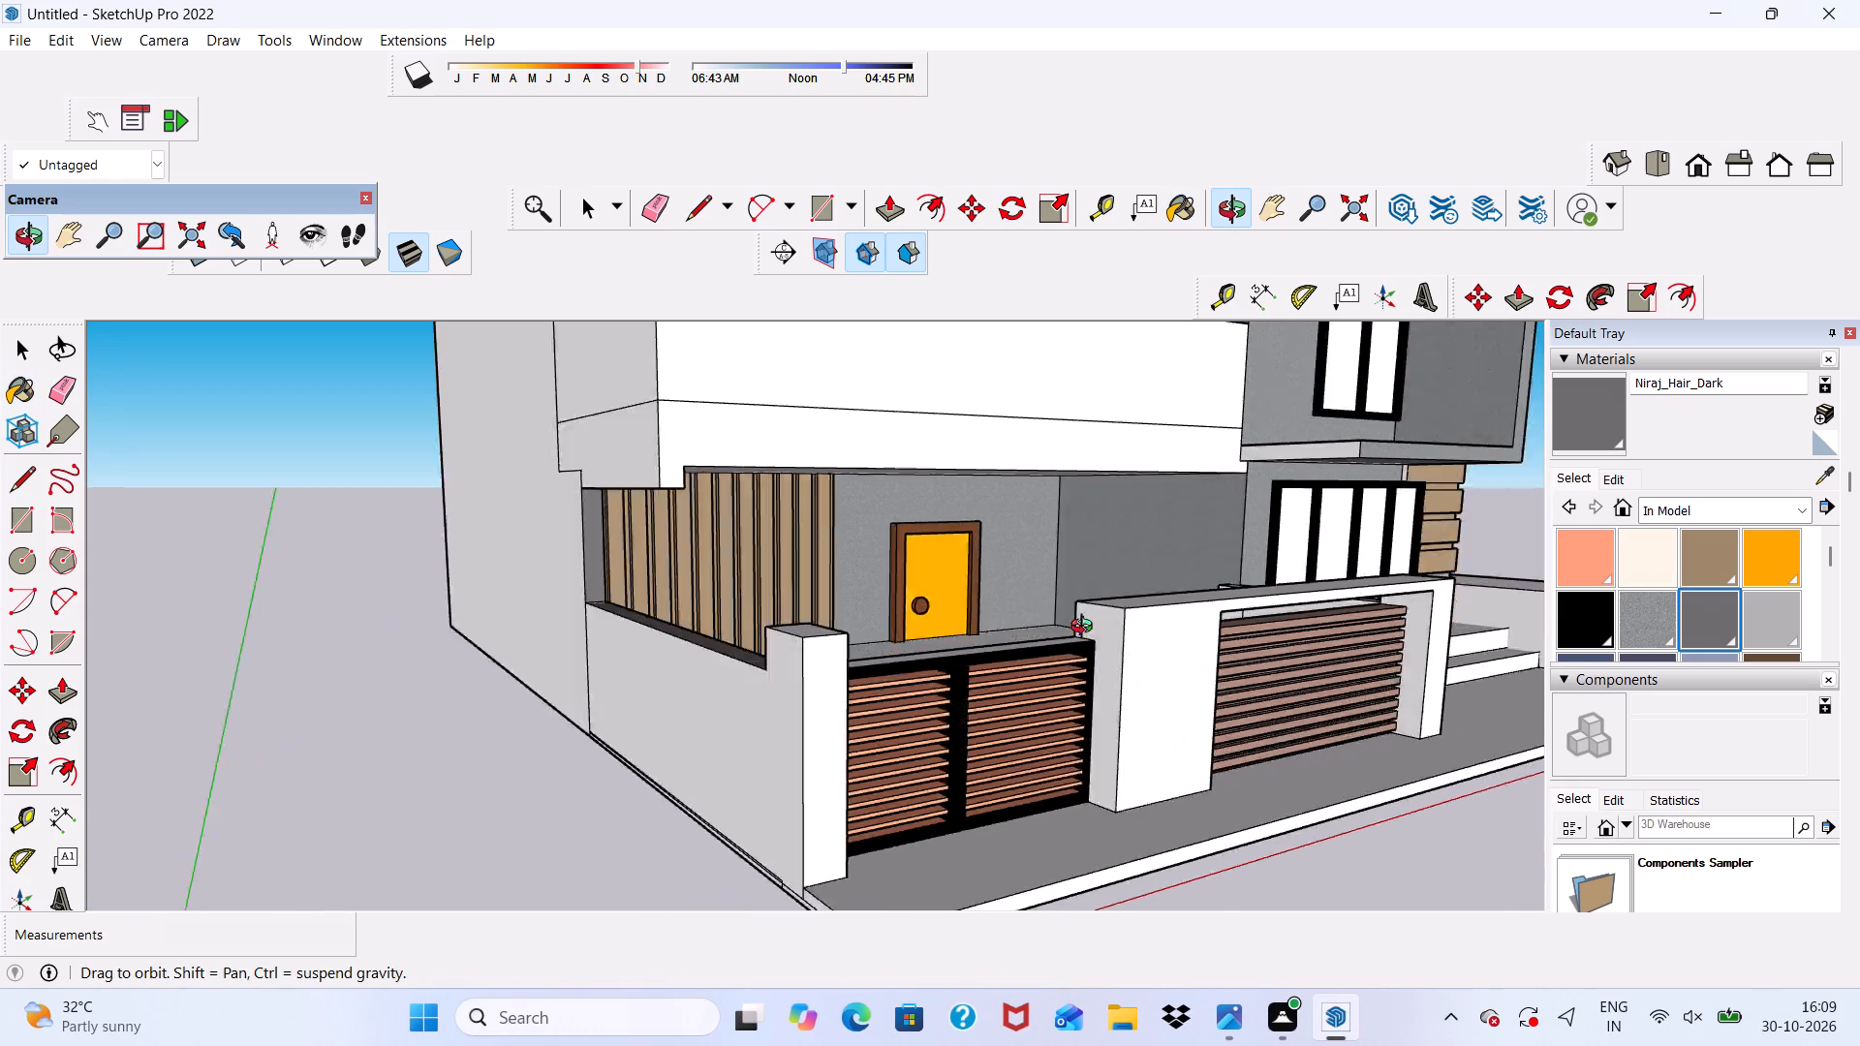
Erase the leftover edges on the outer side wall below the first-floor balcony and the vertical seam with the boundary wall.
middle_drag(1086, 629, 1330, 657)
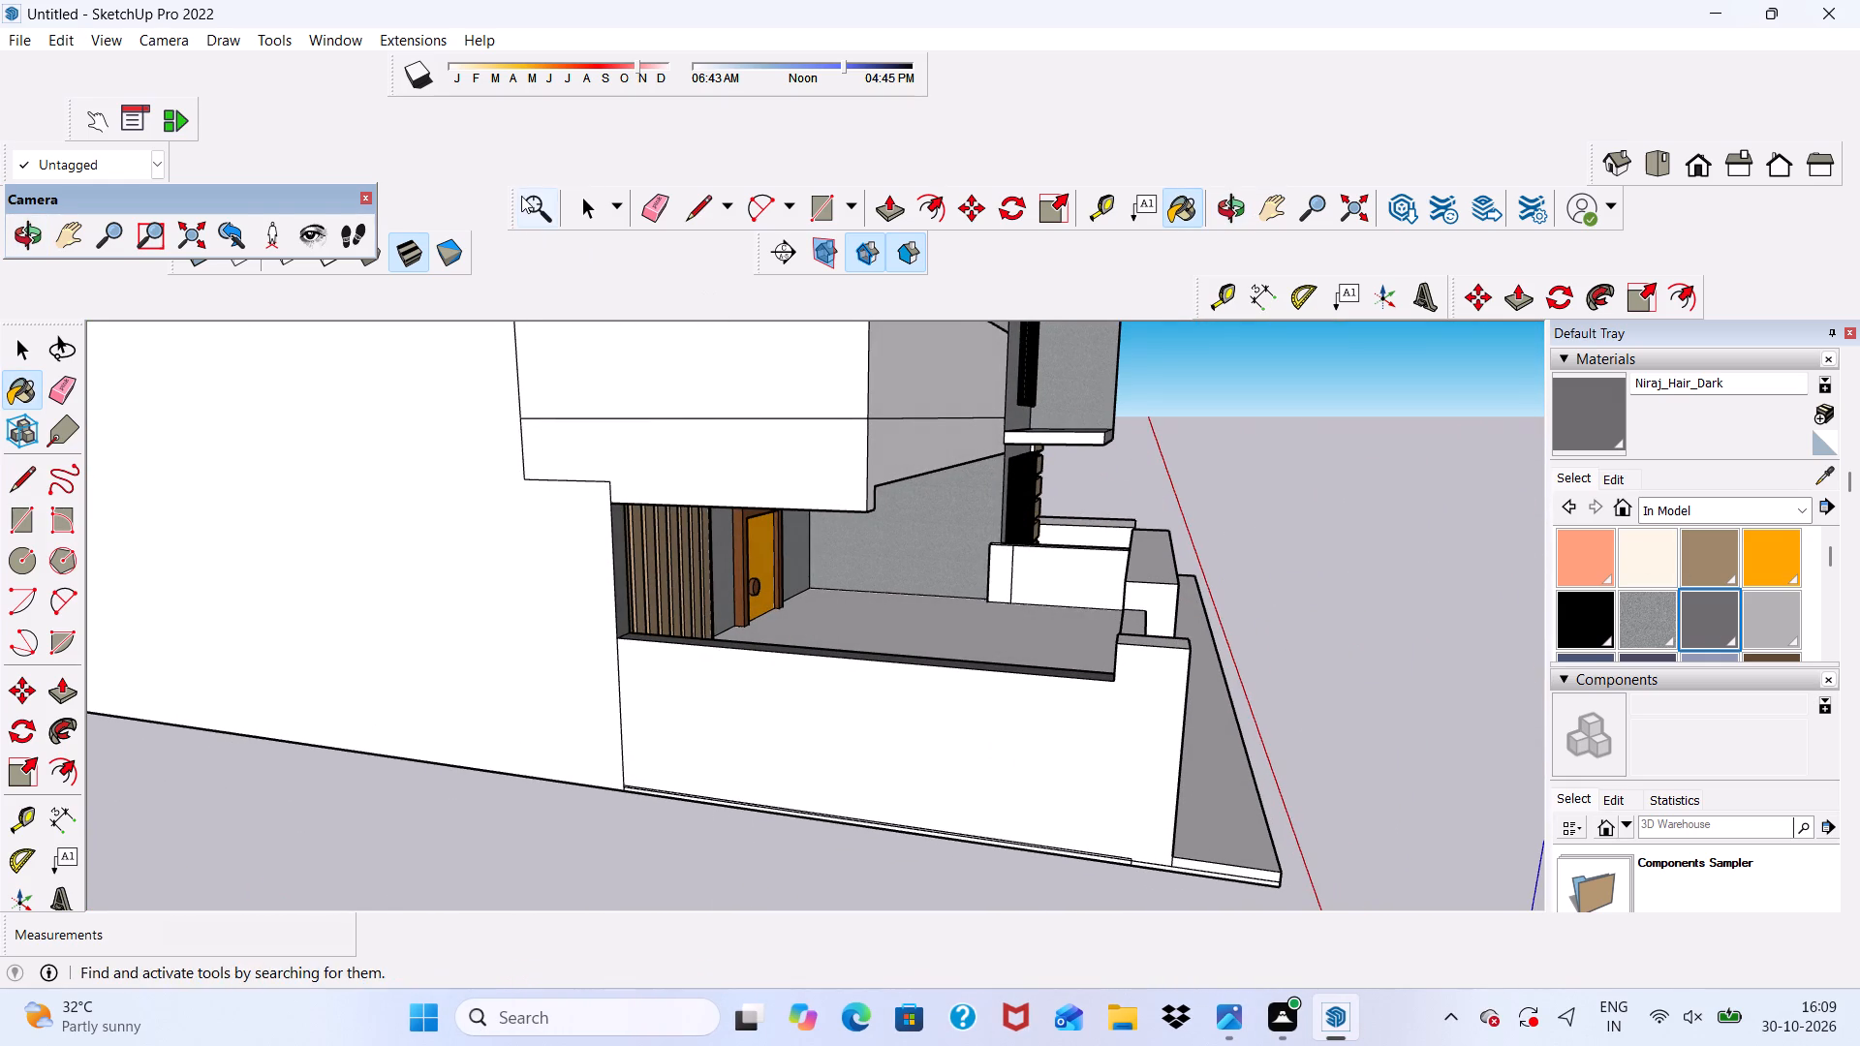
click(645, 196)
drag(545, 453, 533, 521)
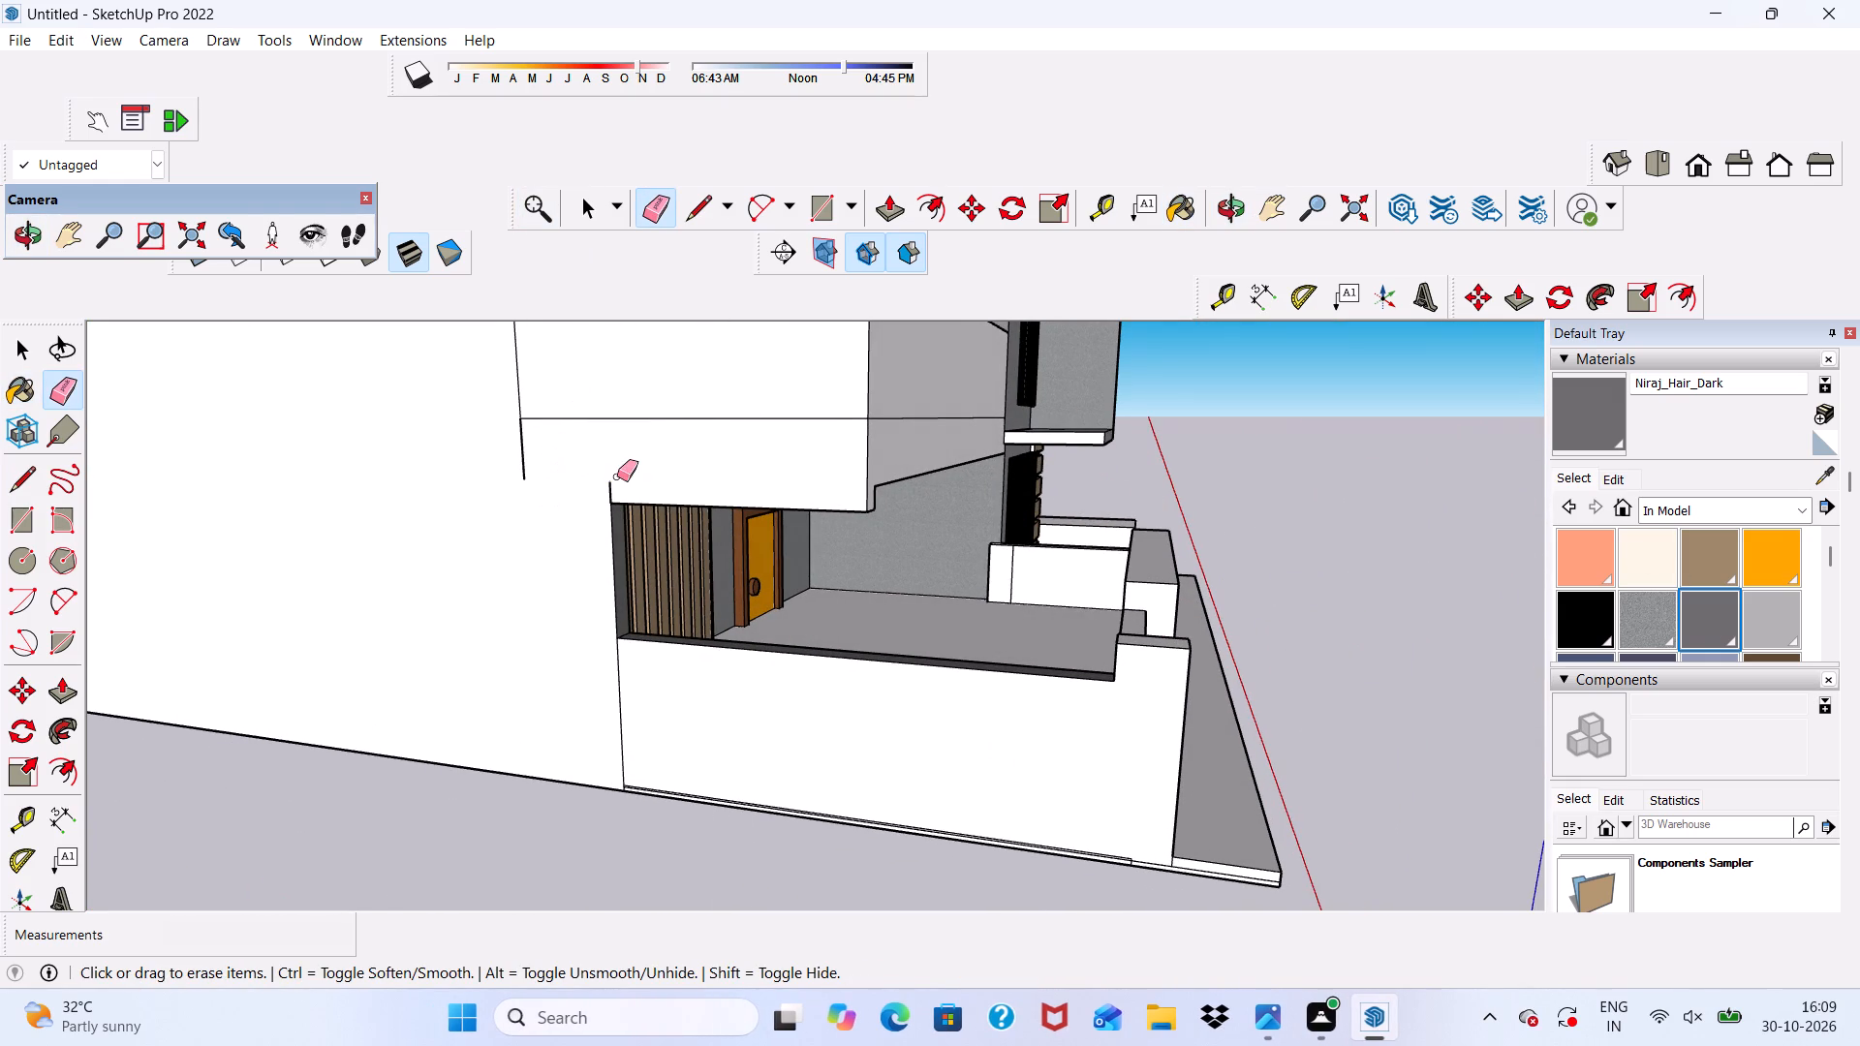
drag(617, 477, 581, 502)
drag(528, 463, 500, 468)
drag(507, 443, 521, 488)
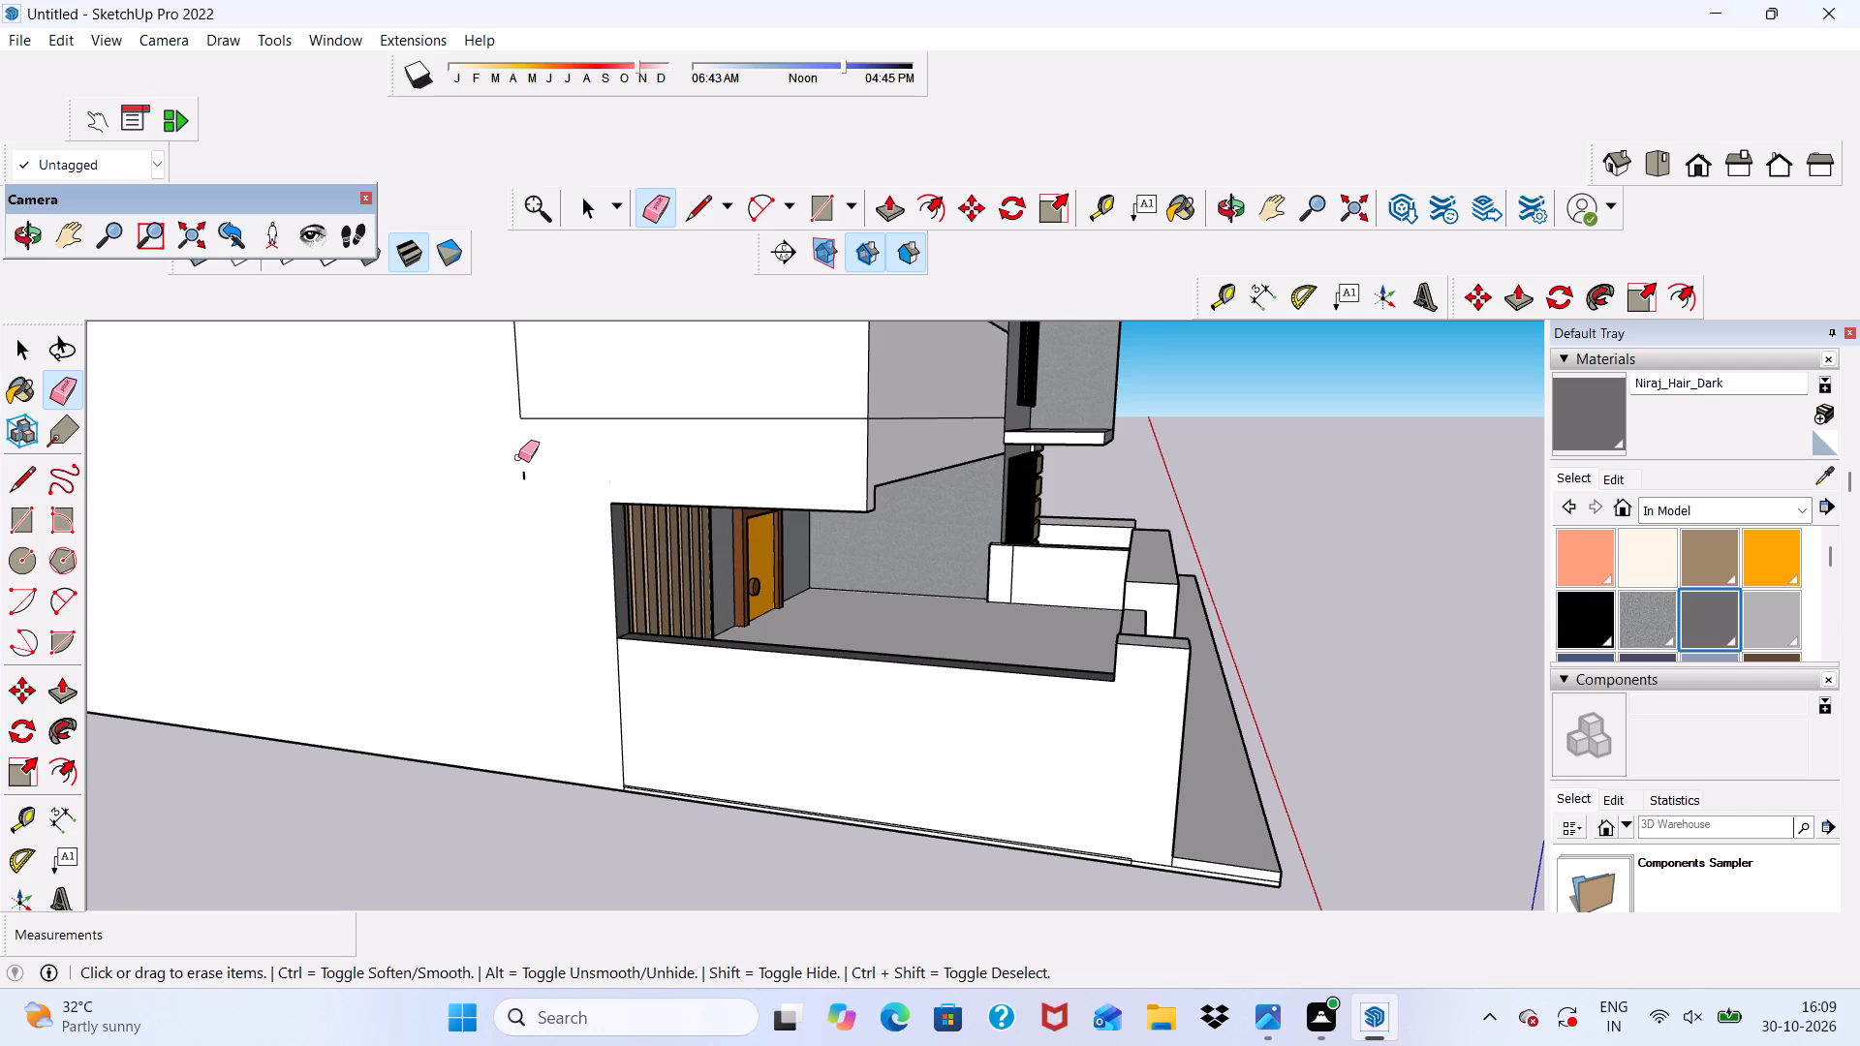
drag(518, 457, 553, 697)
drag(636, 719, 596, 743)
Erase the thin strip edges along the base of the outer side wall up to the front plinth corner, and leave the Eraser.
scroll(749, 856, up, 9)
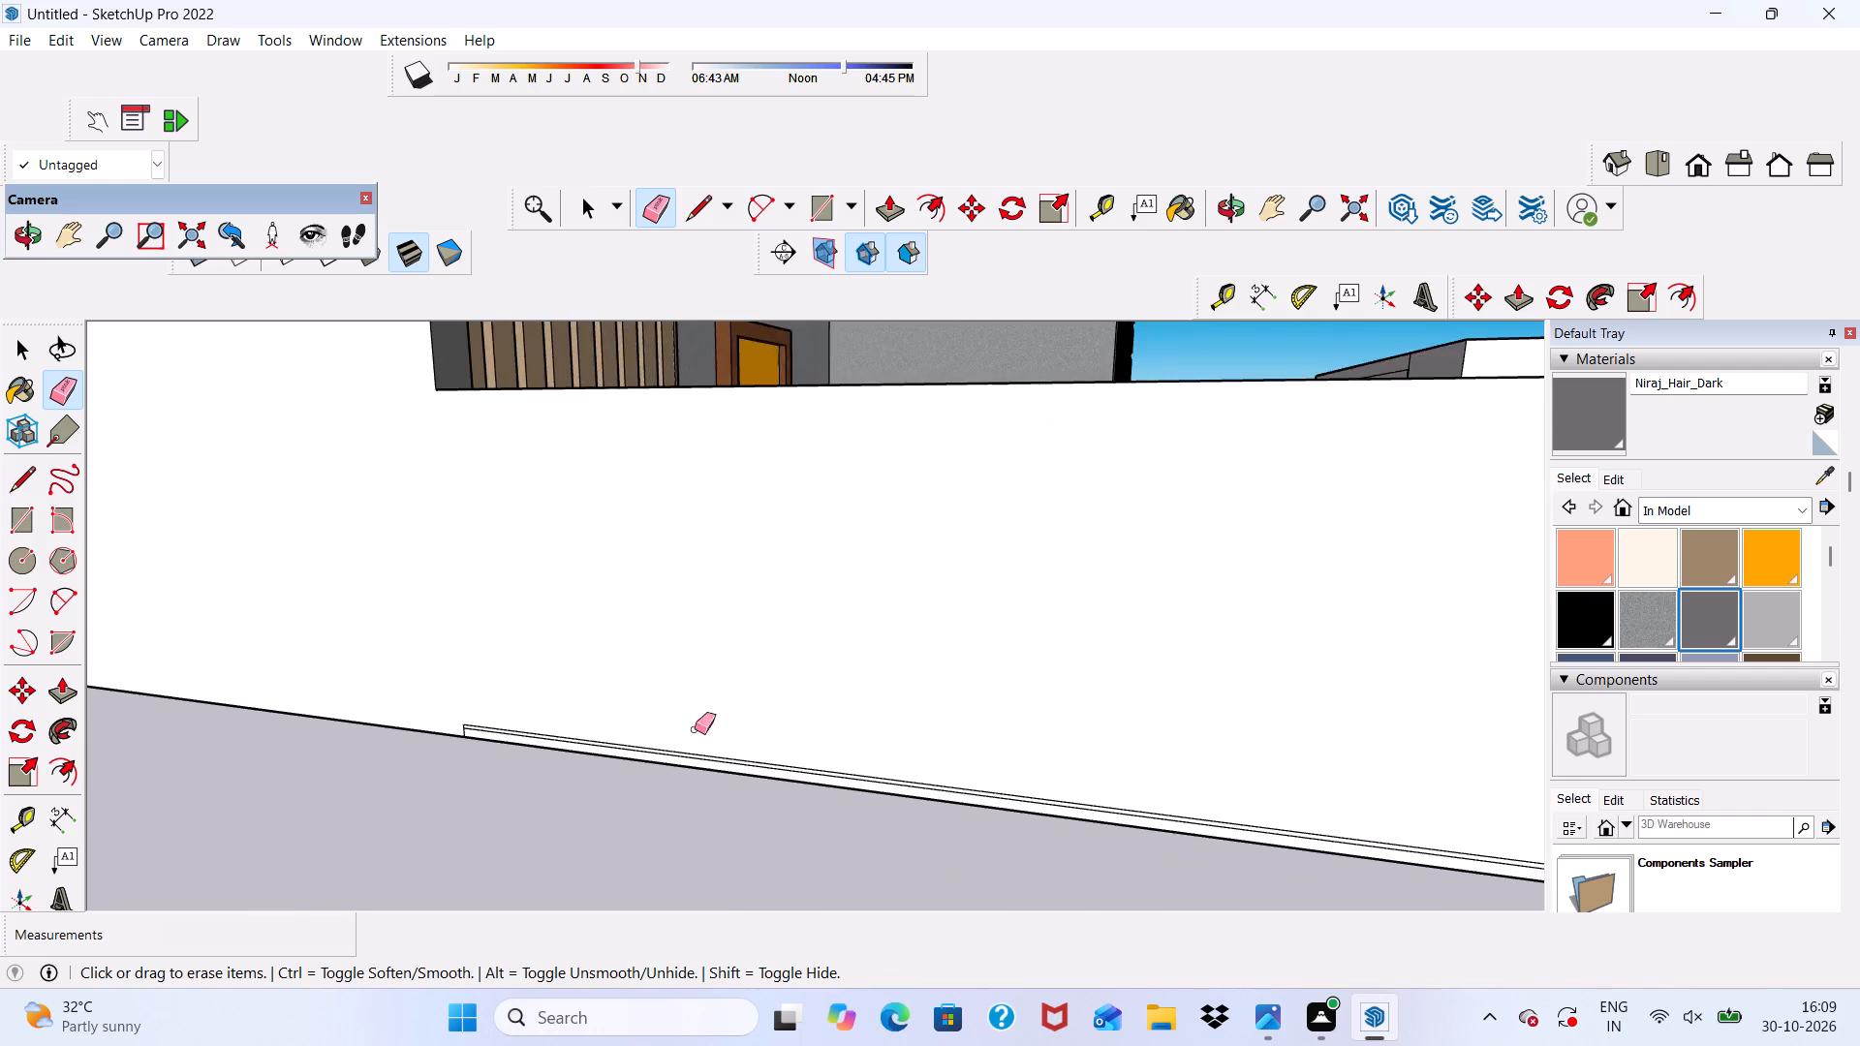
scroll(695, 729, up, 2)
drag(627, 723, 626, 759)
scroll(485, 725, up, 4)
drag(424, 730, 398, 732)
scroll(283, 626, down, 11)
scroll(1115, 752, up, 4)
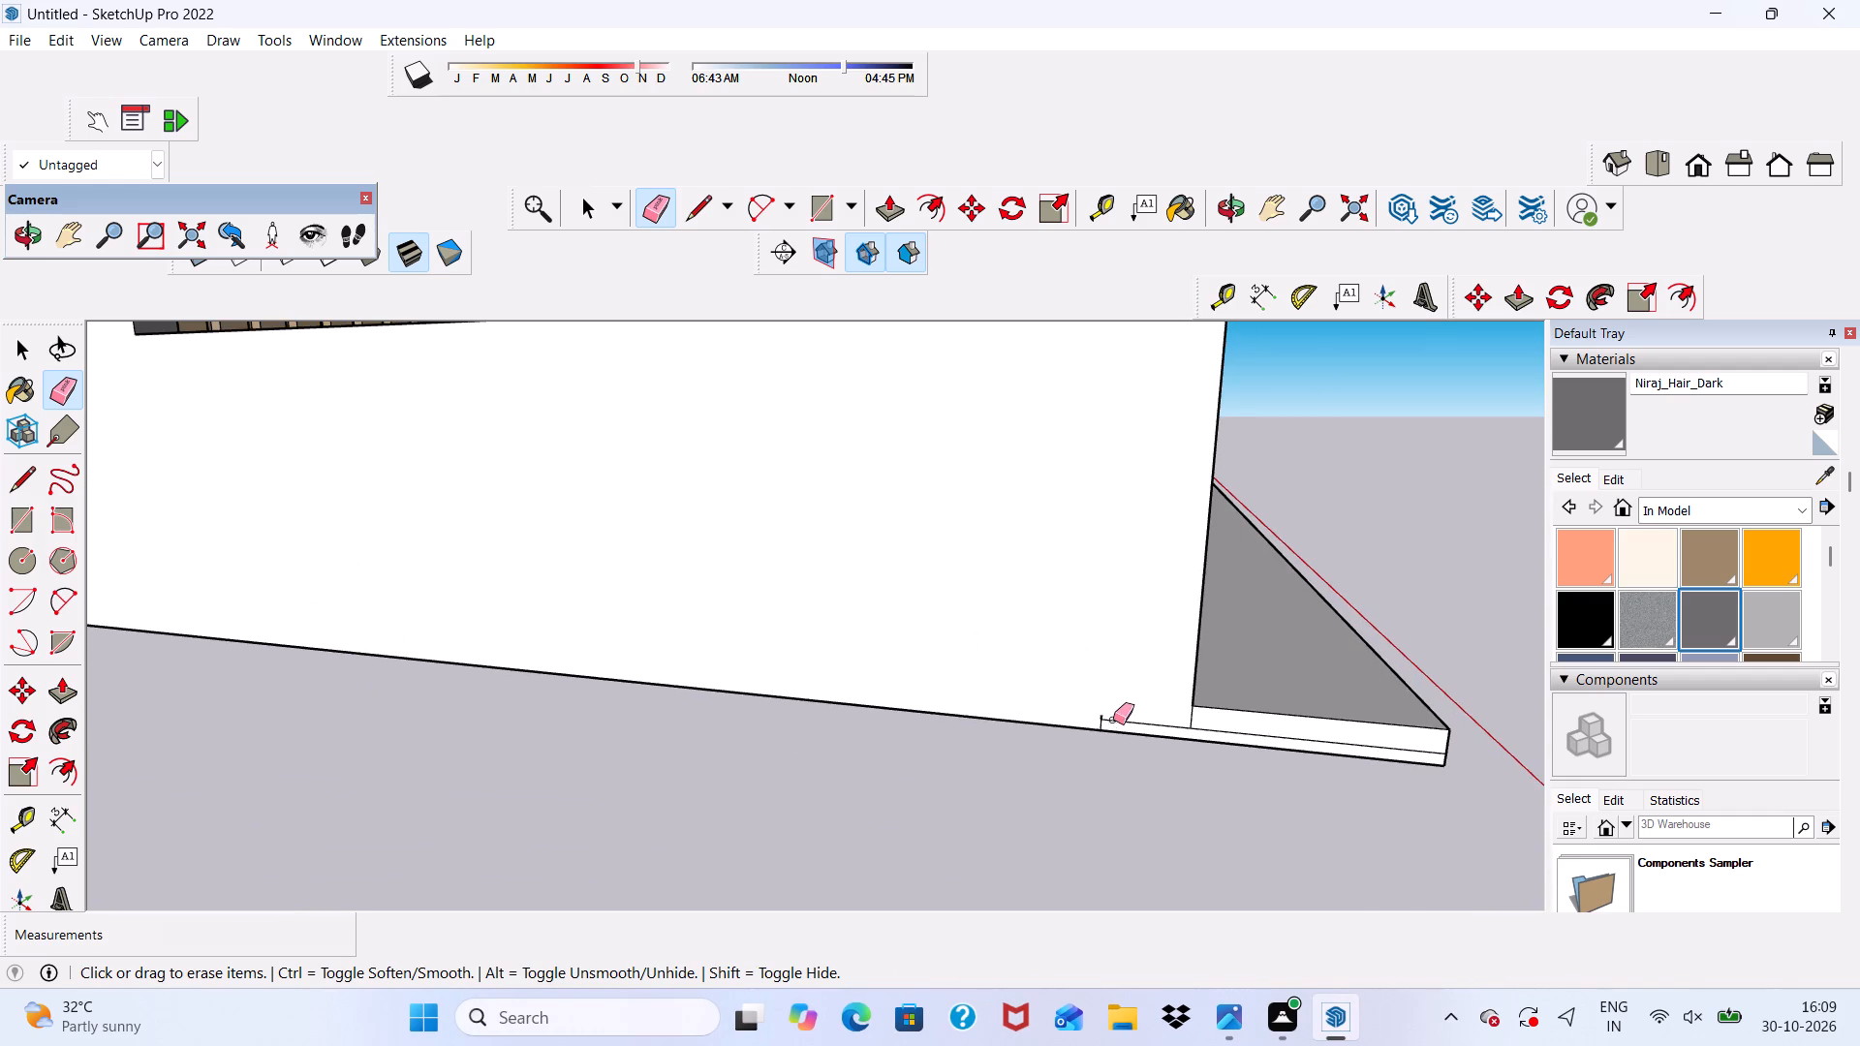
drag(1113, 713, 1092, 723)
click(1060, 704)
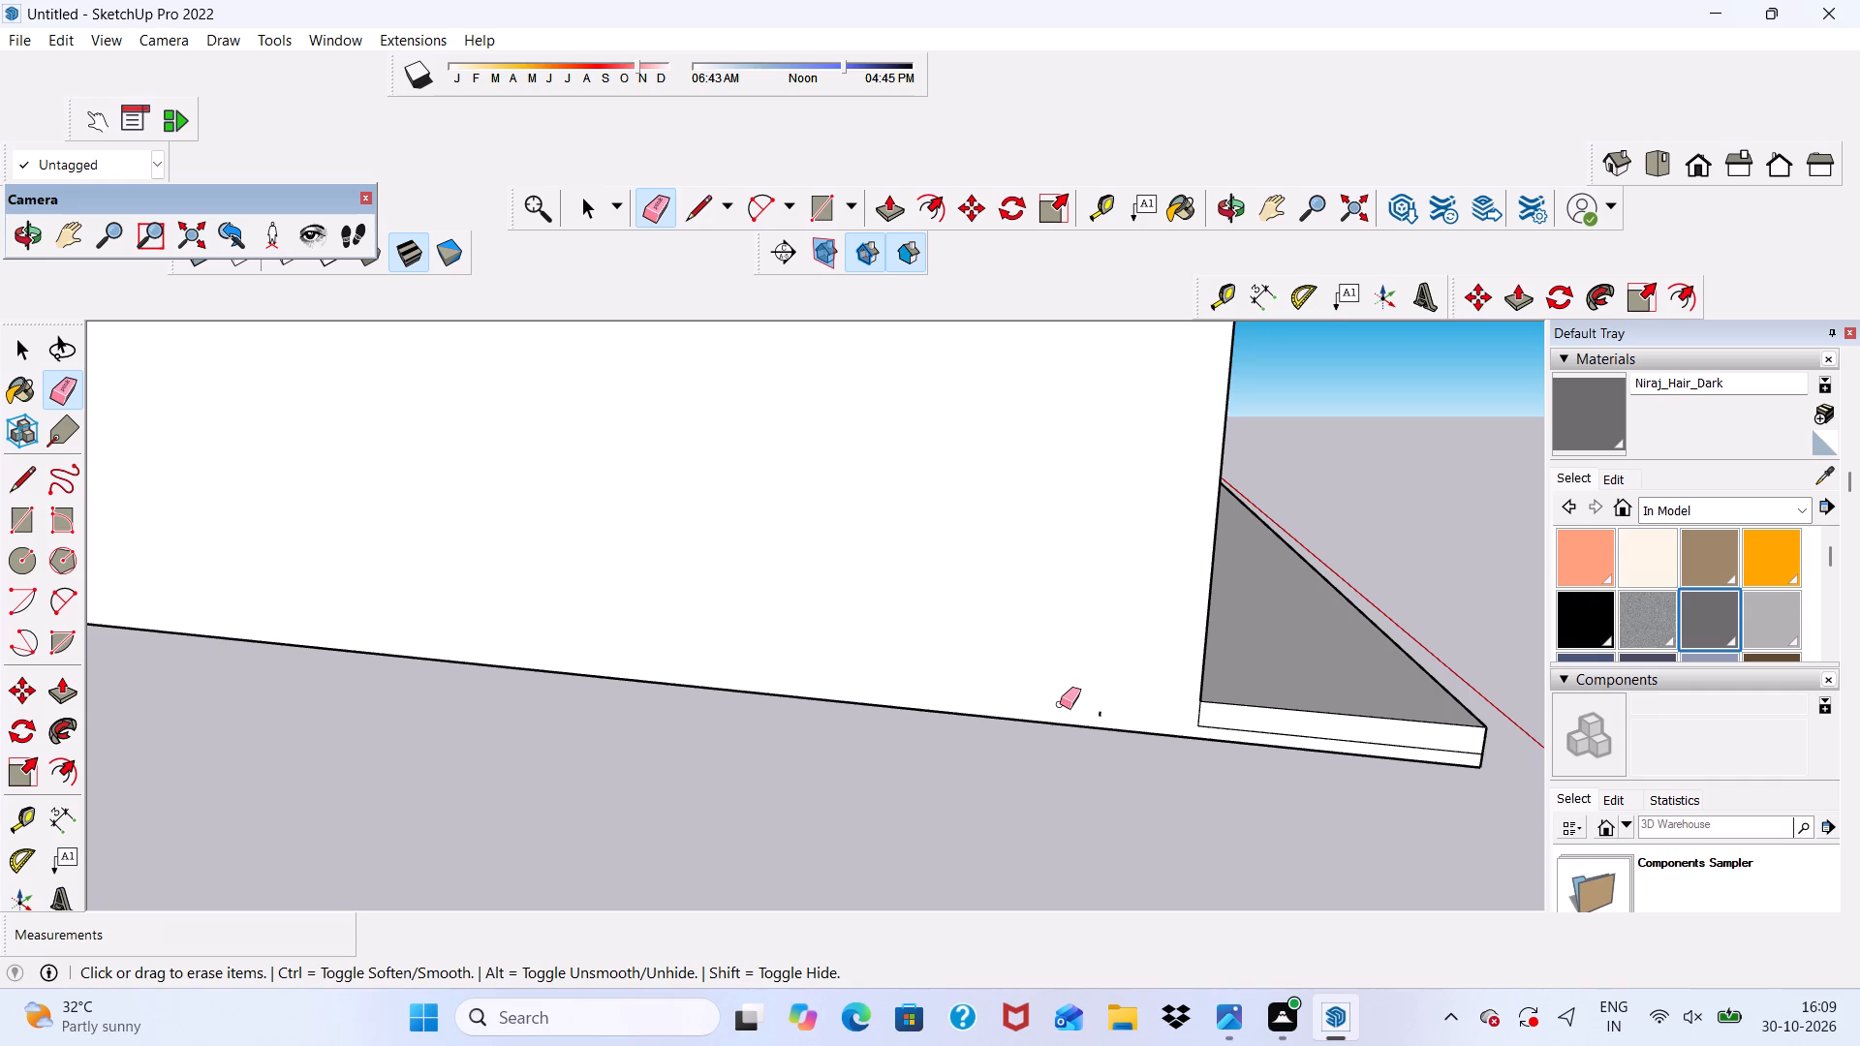
drag(1086, 715, 1119, 720)
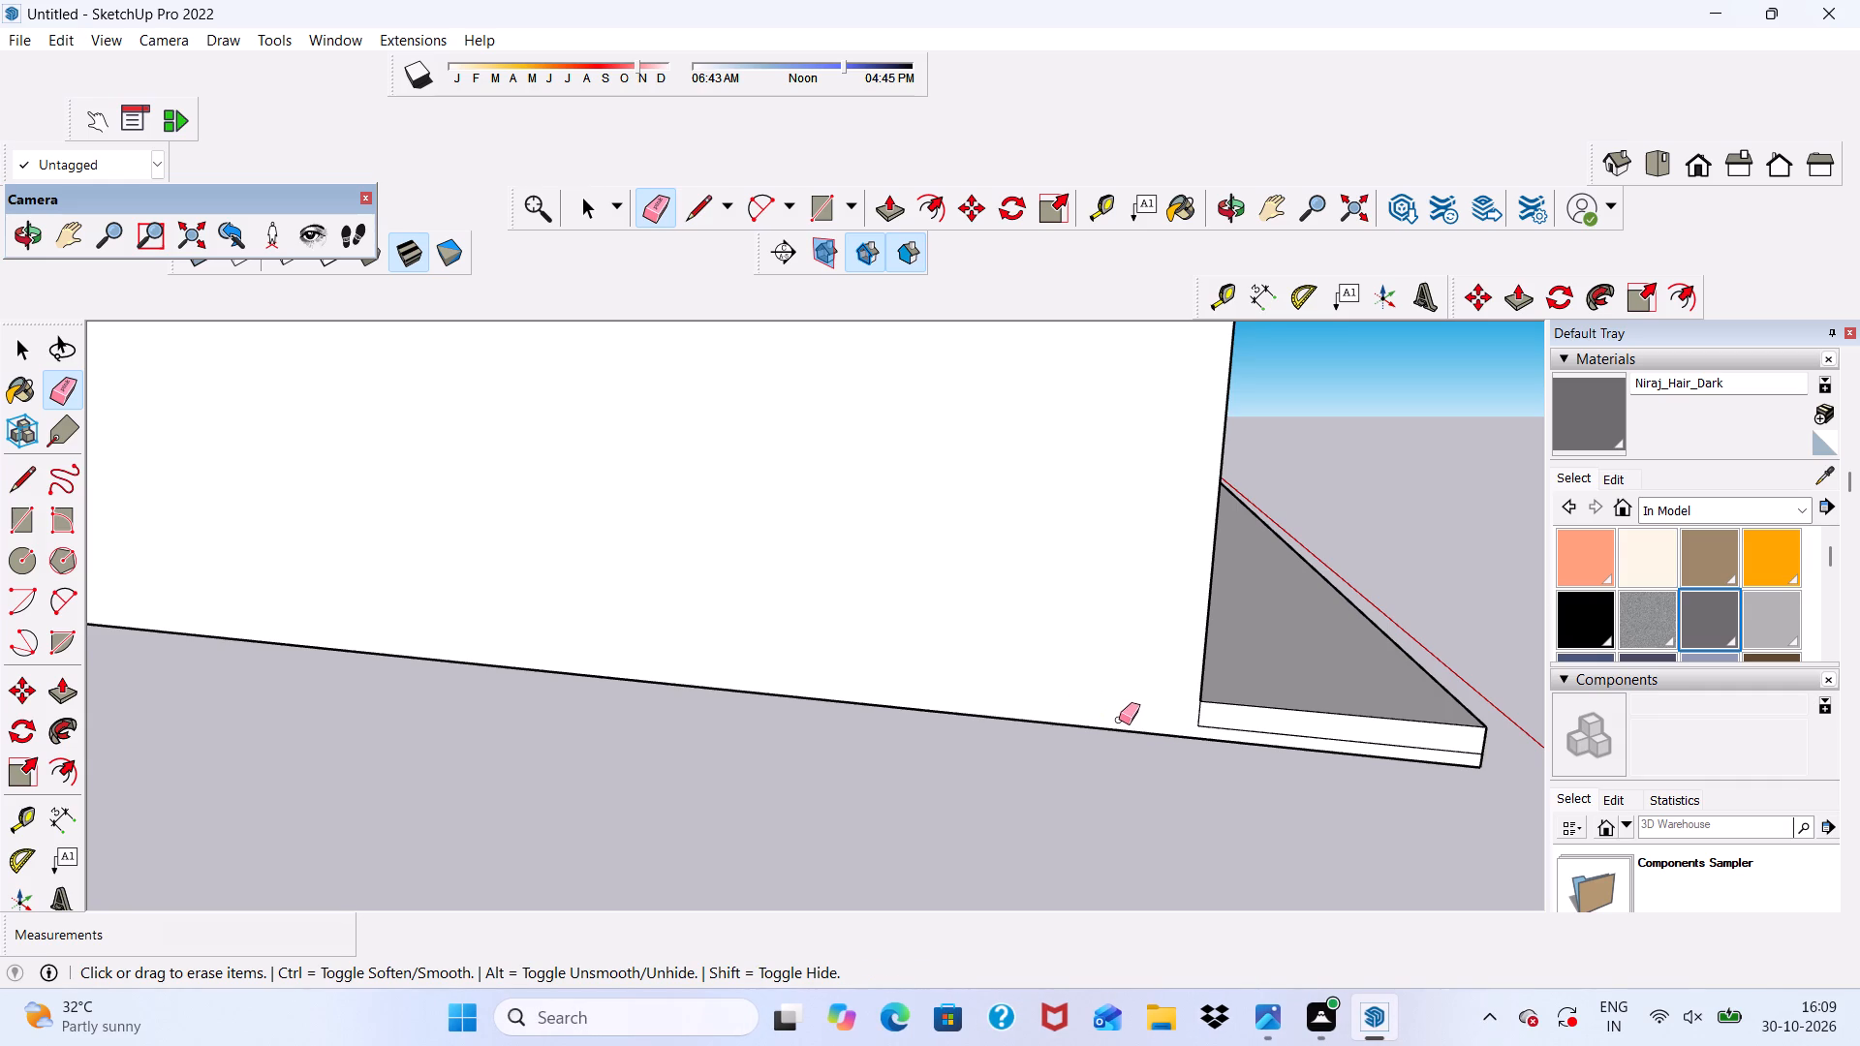
scroll(1228, 730, up, 2)
drag(1191, 702, 1278, 736)
drag(1187, 721, 1201, 722)
scroll(1202, 714, down, 5)
middle_drag(1209, 735, 819, 750)
key(space)
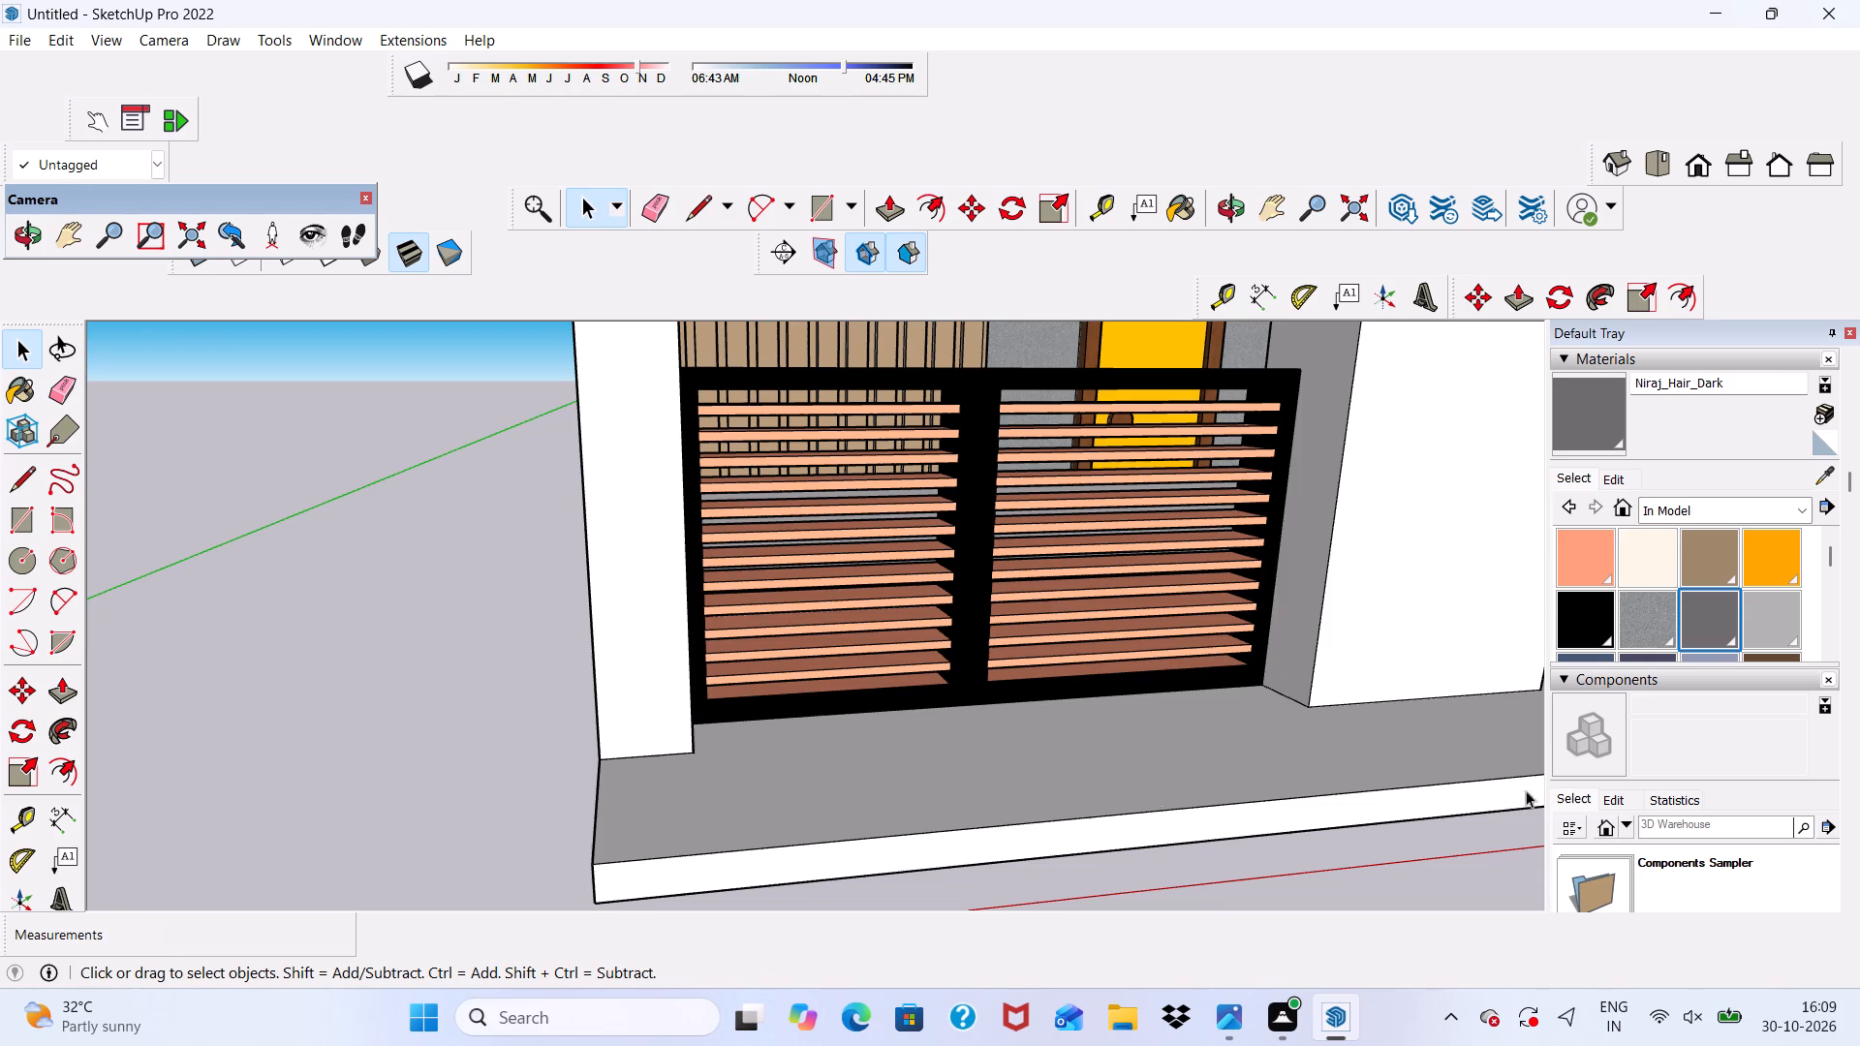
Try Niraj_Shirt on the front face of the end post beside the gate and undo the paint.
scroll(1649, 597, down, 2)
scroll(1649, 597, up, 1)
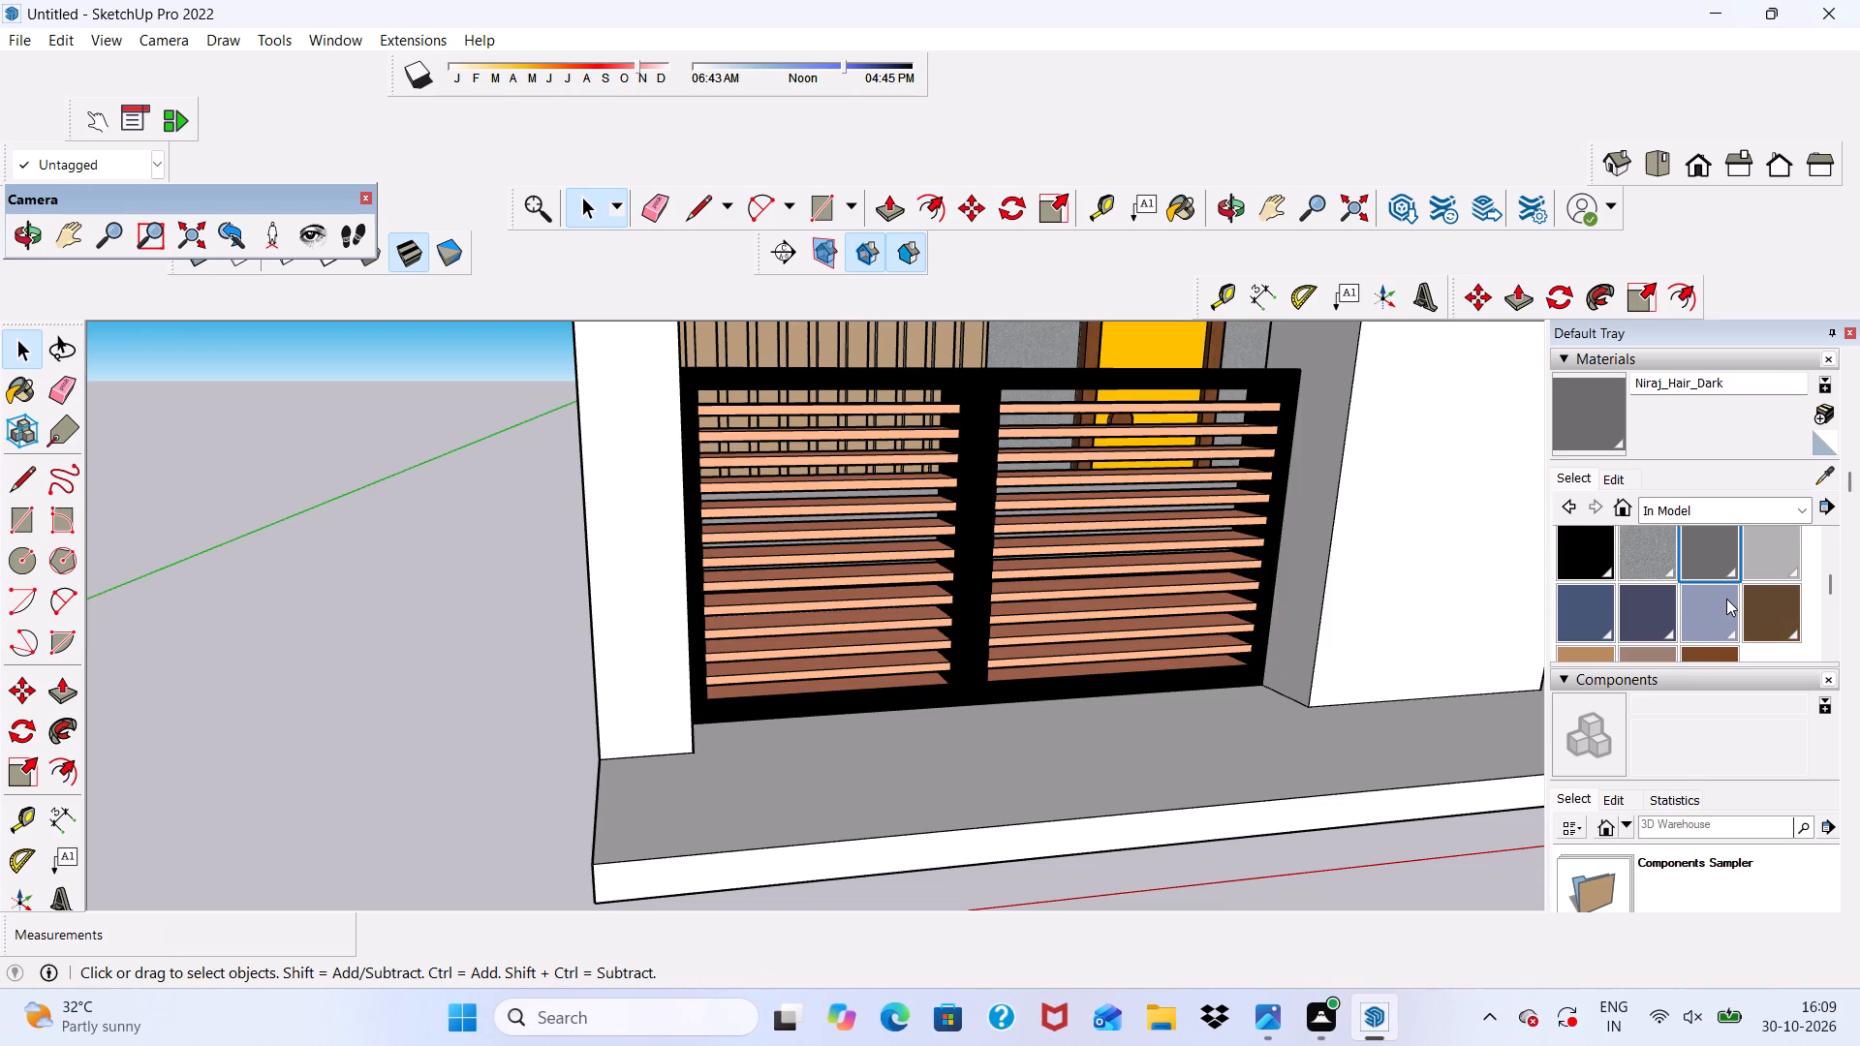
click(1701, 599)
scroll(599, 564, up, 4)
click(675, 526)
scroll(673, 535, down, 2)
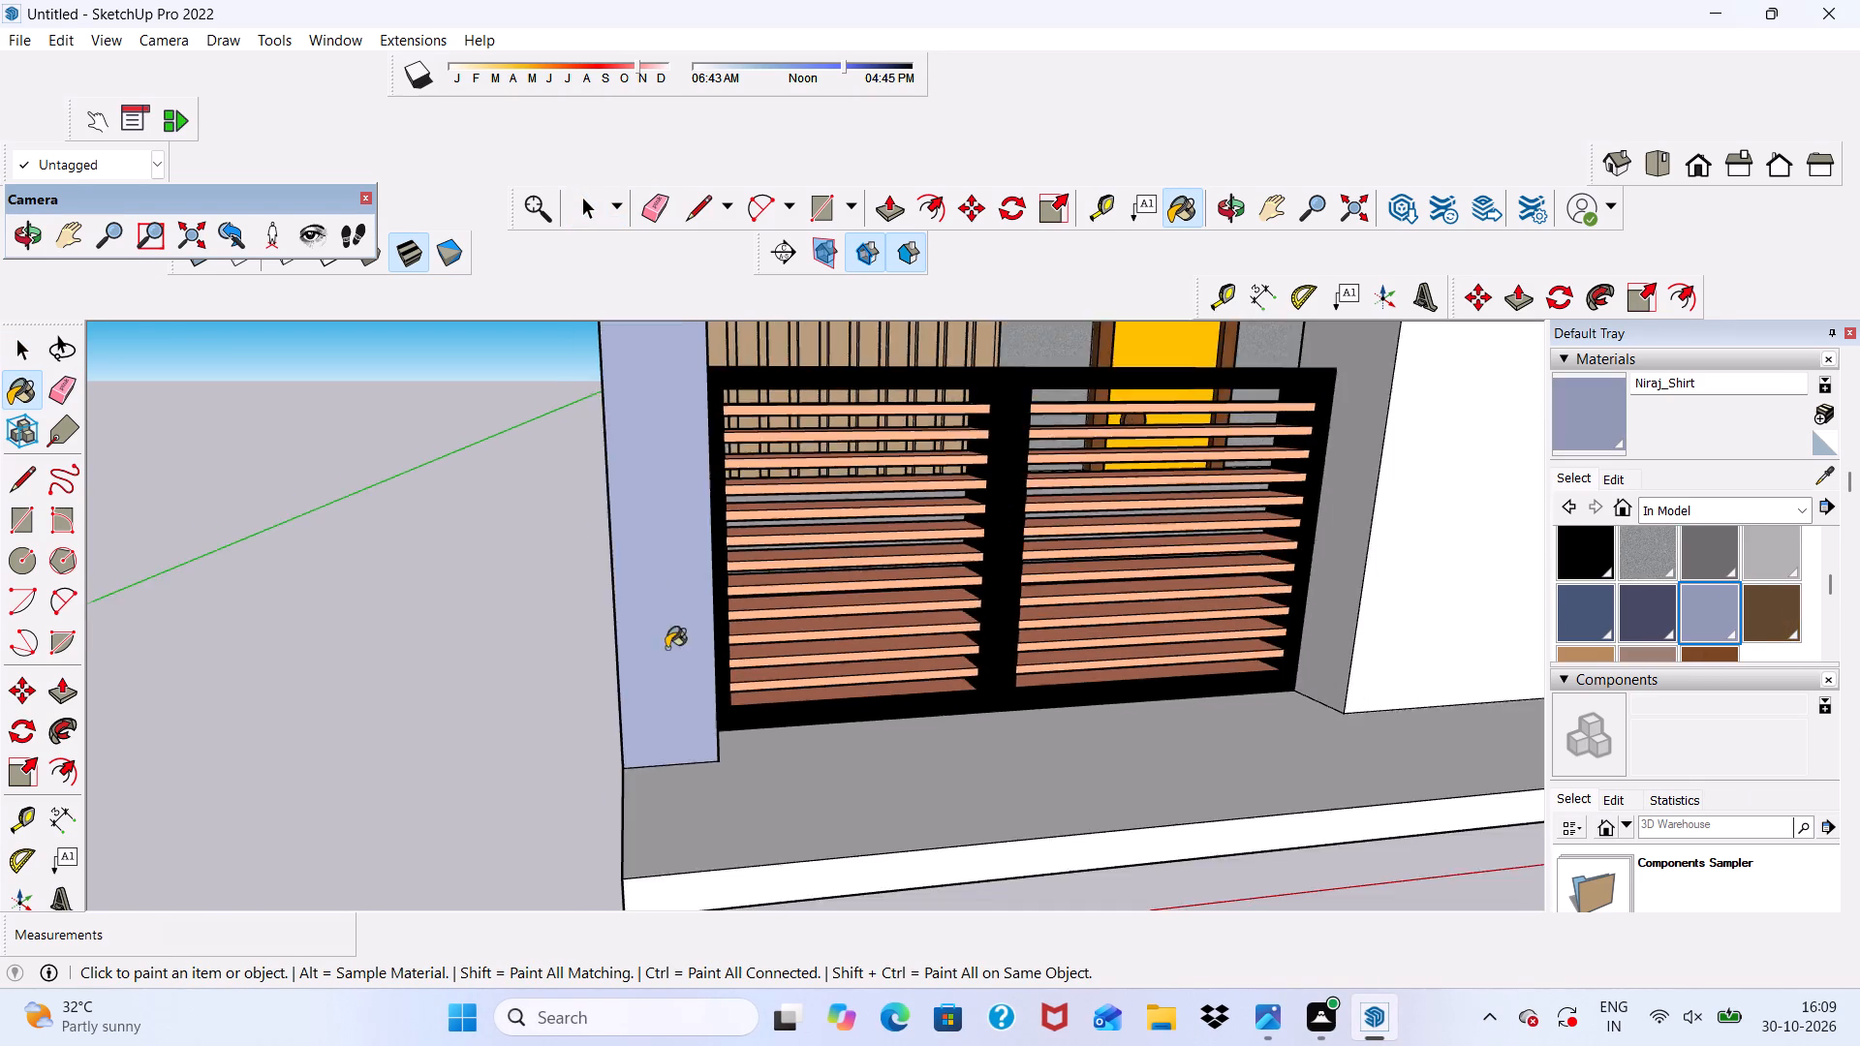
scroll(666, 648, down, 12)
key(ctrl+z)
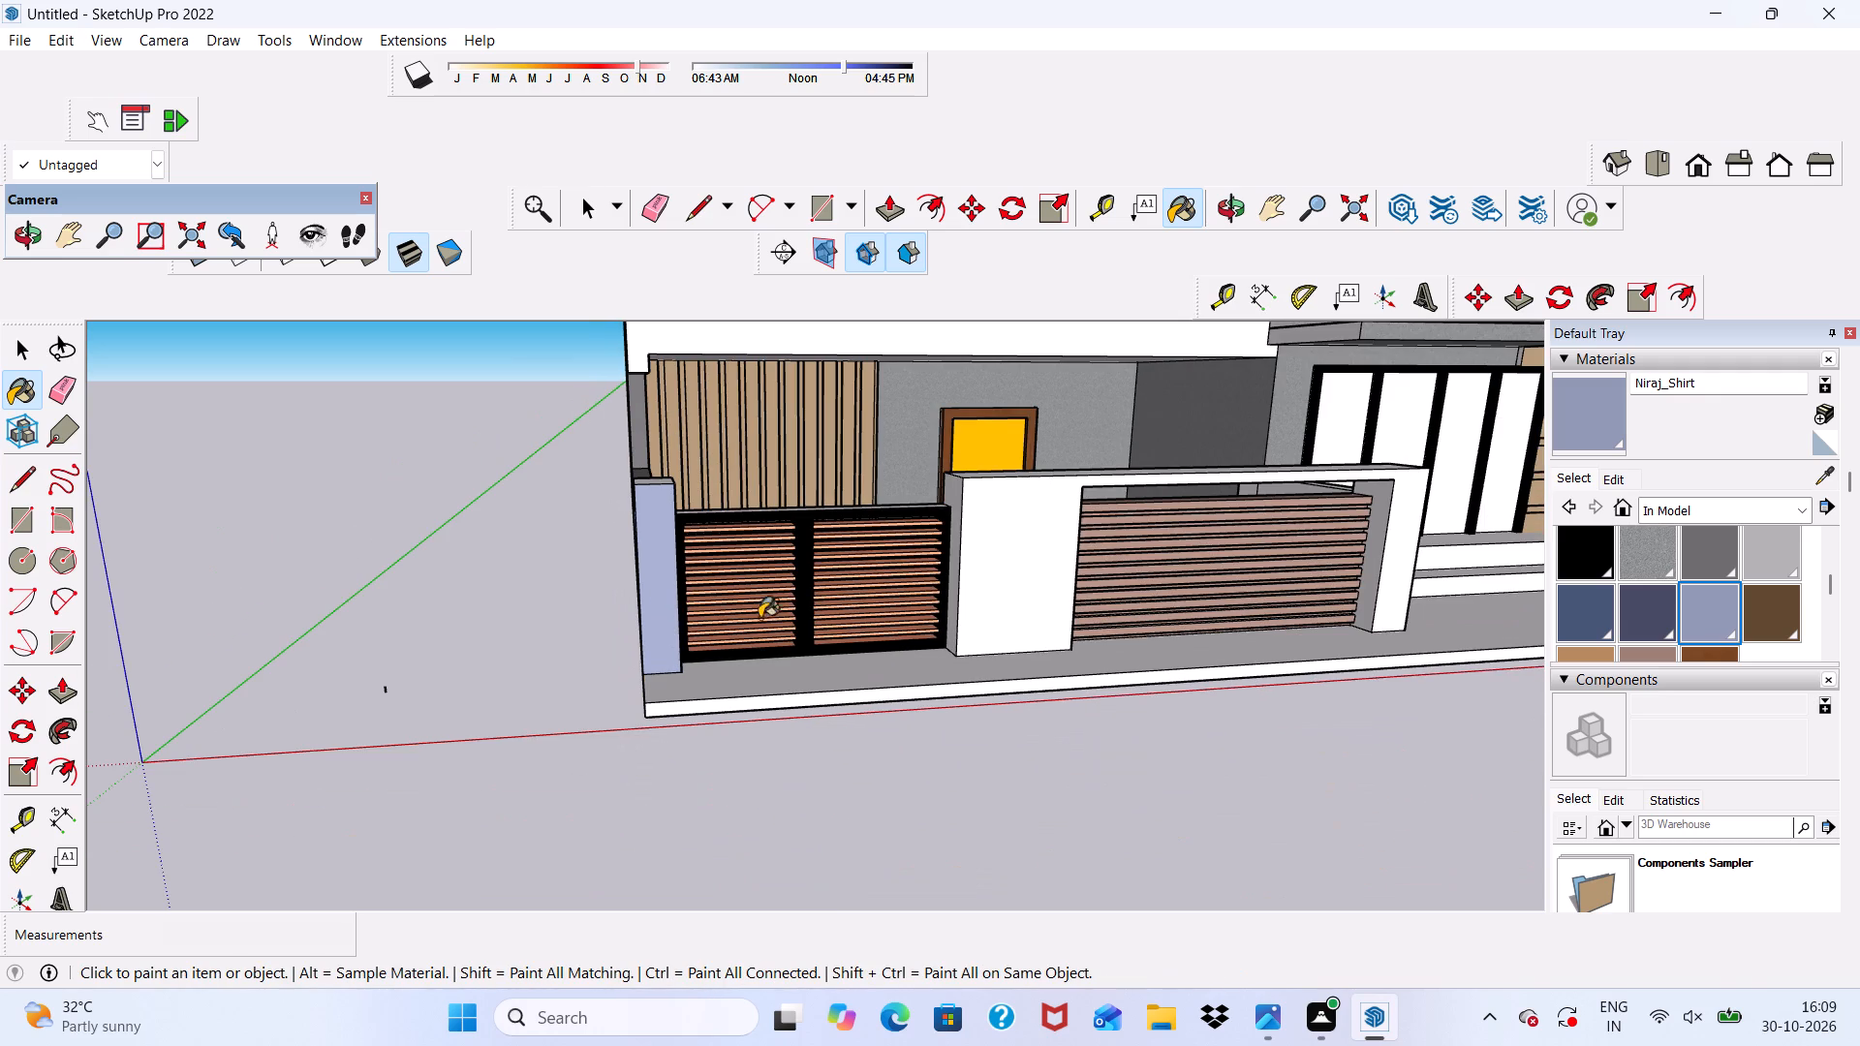
Paint the front face and top of the boundary wall frame beside the gate with 0057_DarkKhaki from the Colors-Named collection.
click(1804, 501)
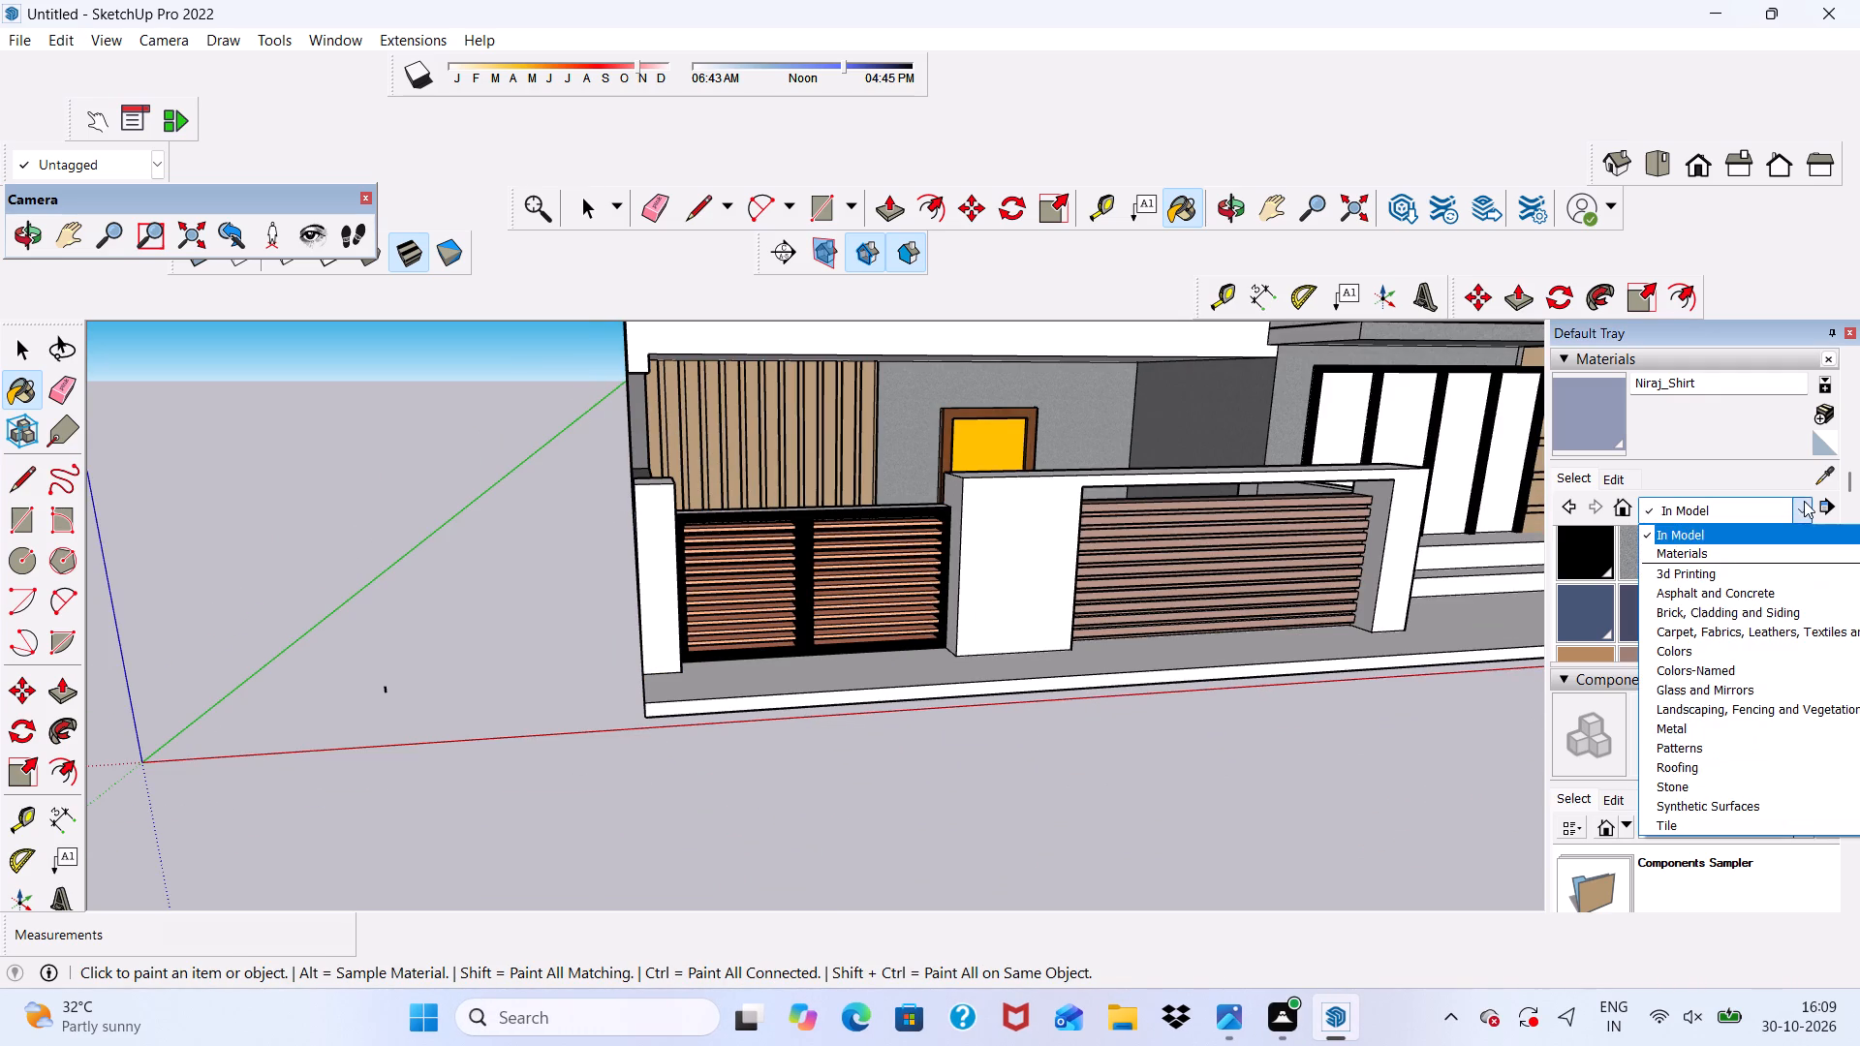
click(1687, 670)
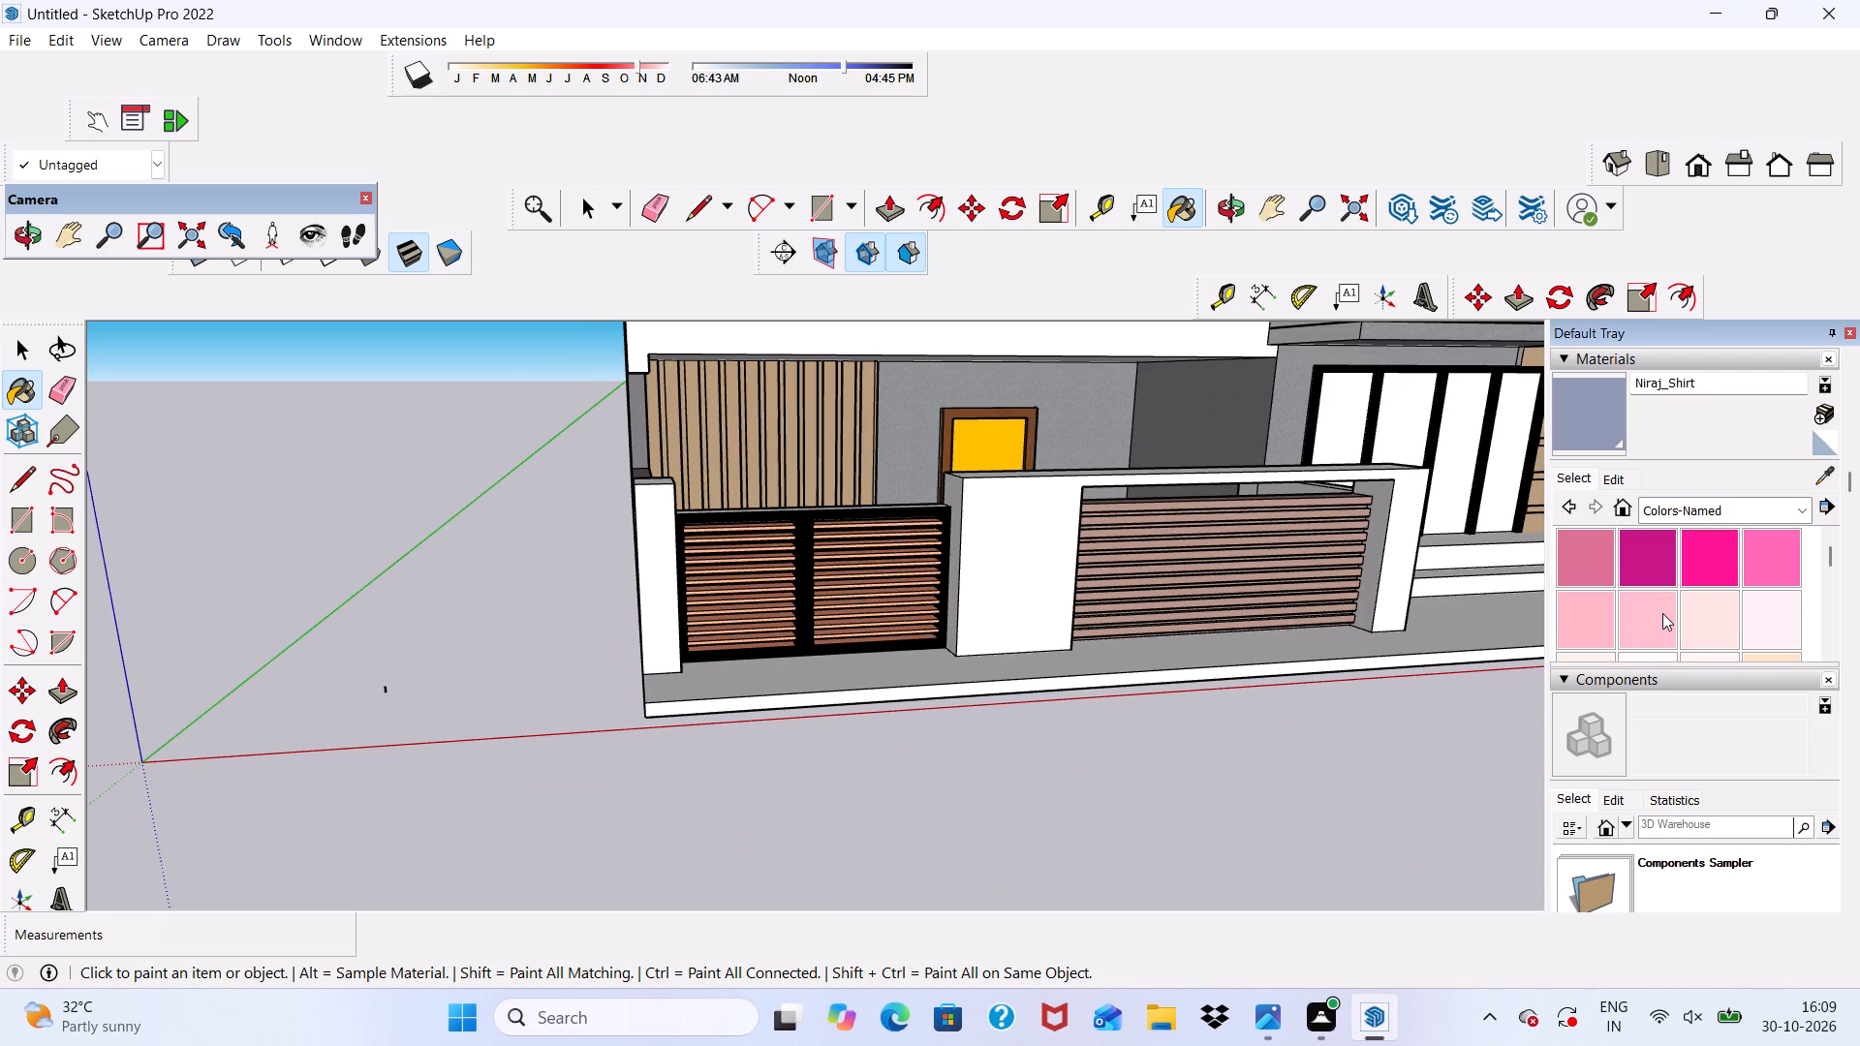
scroll(1661, 610, down, 4)
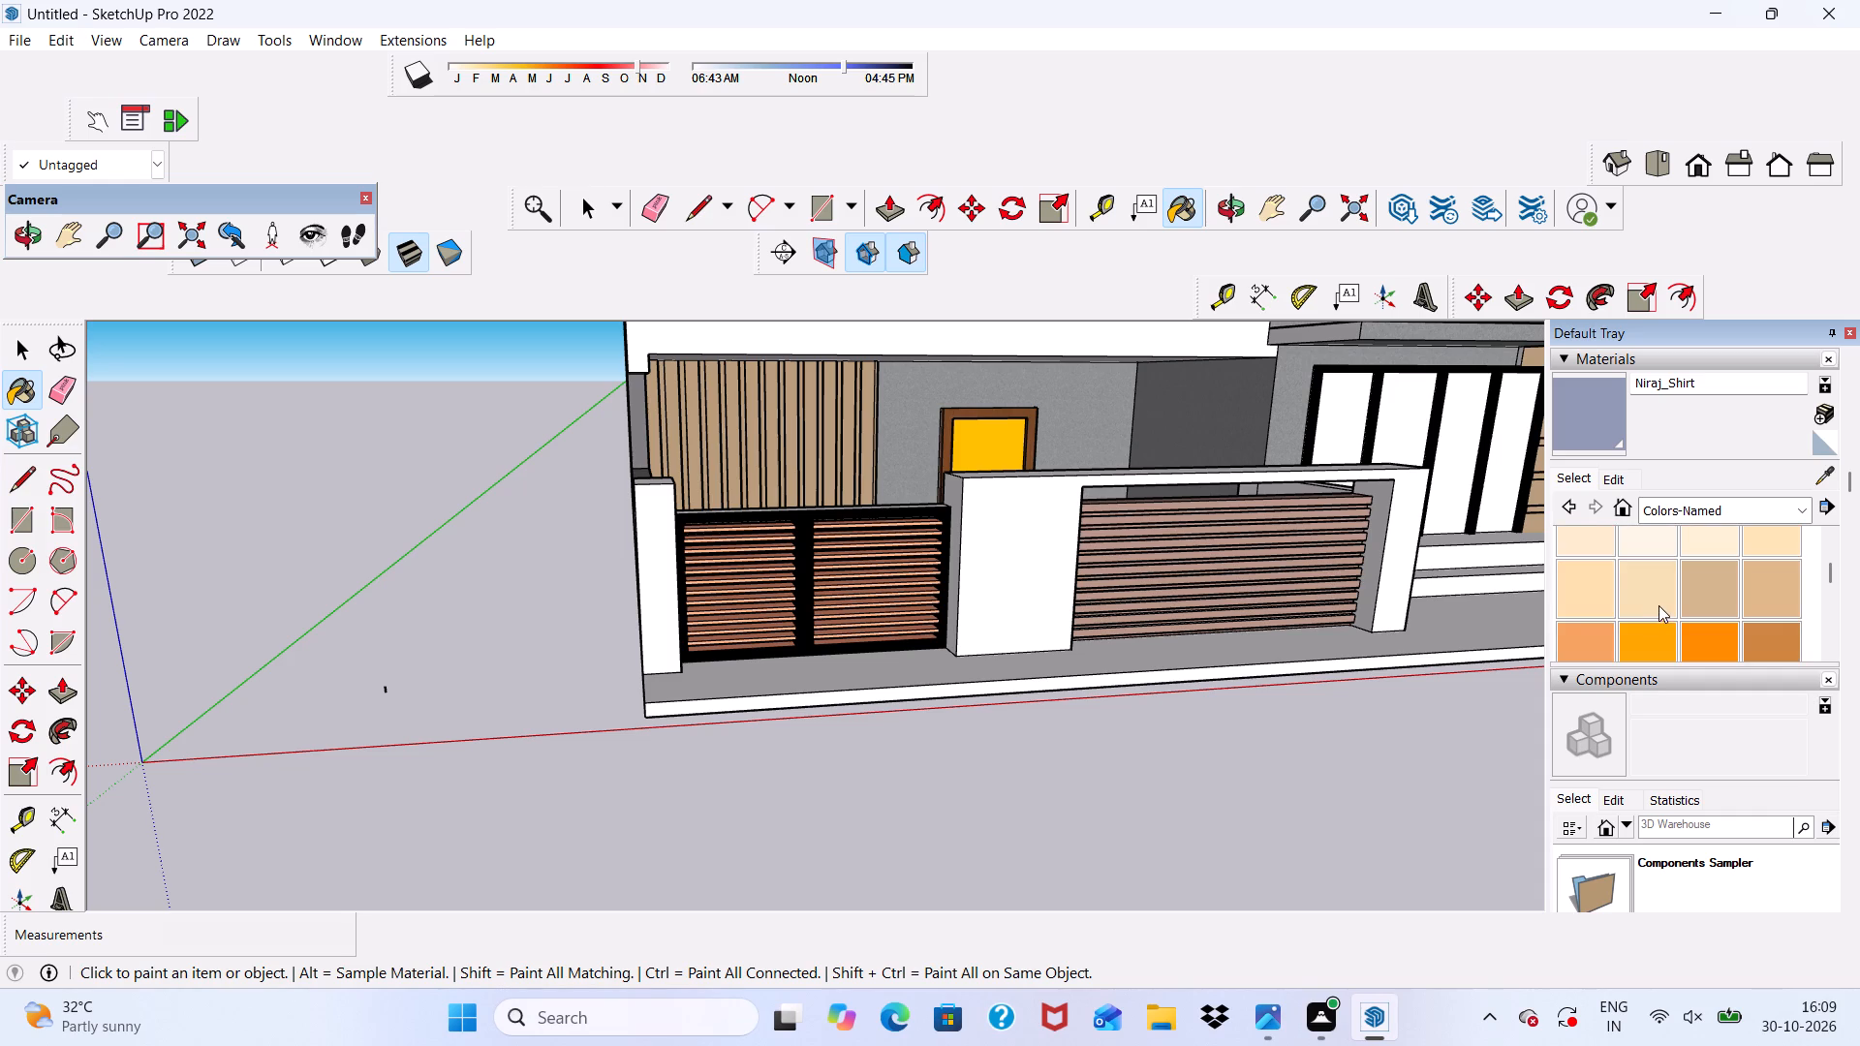
scroll(1658, 604, down, 3)
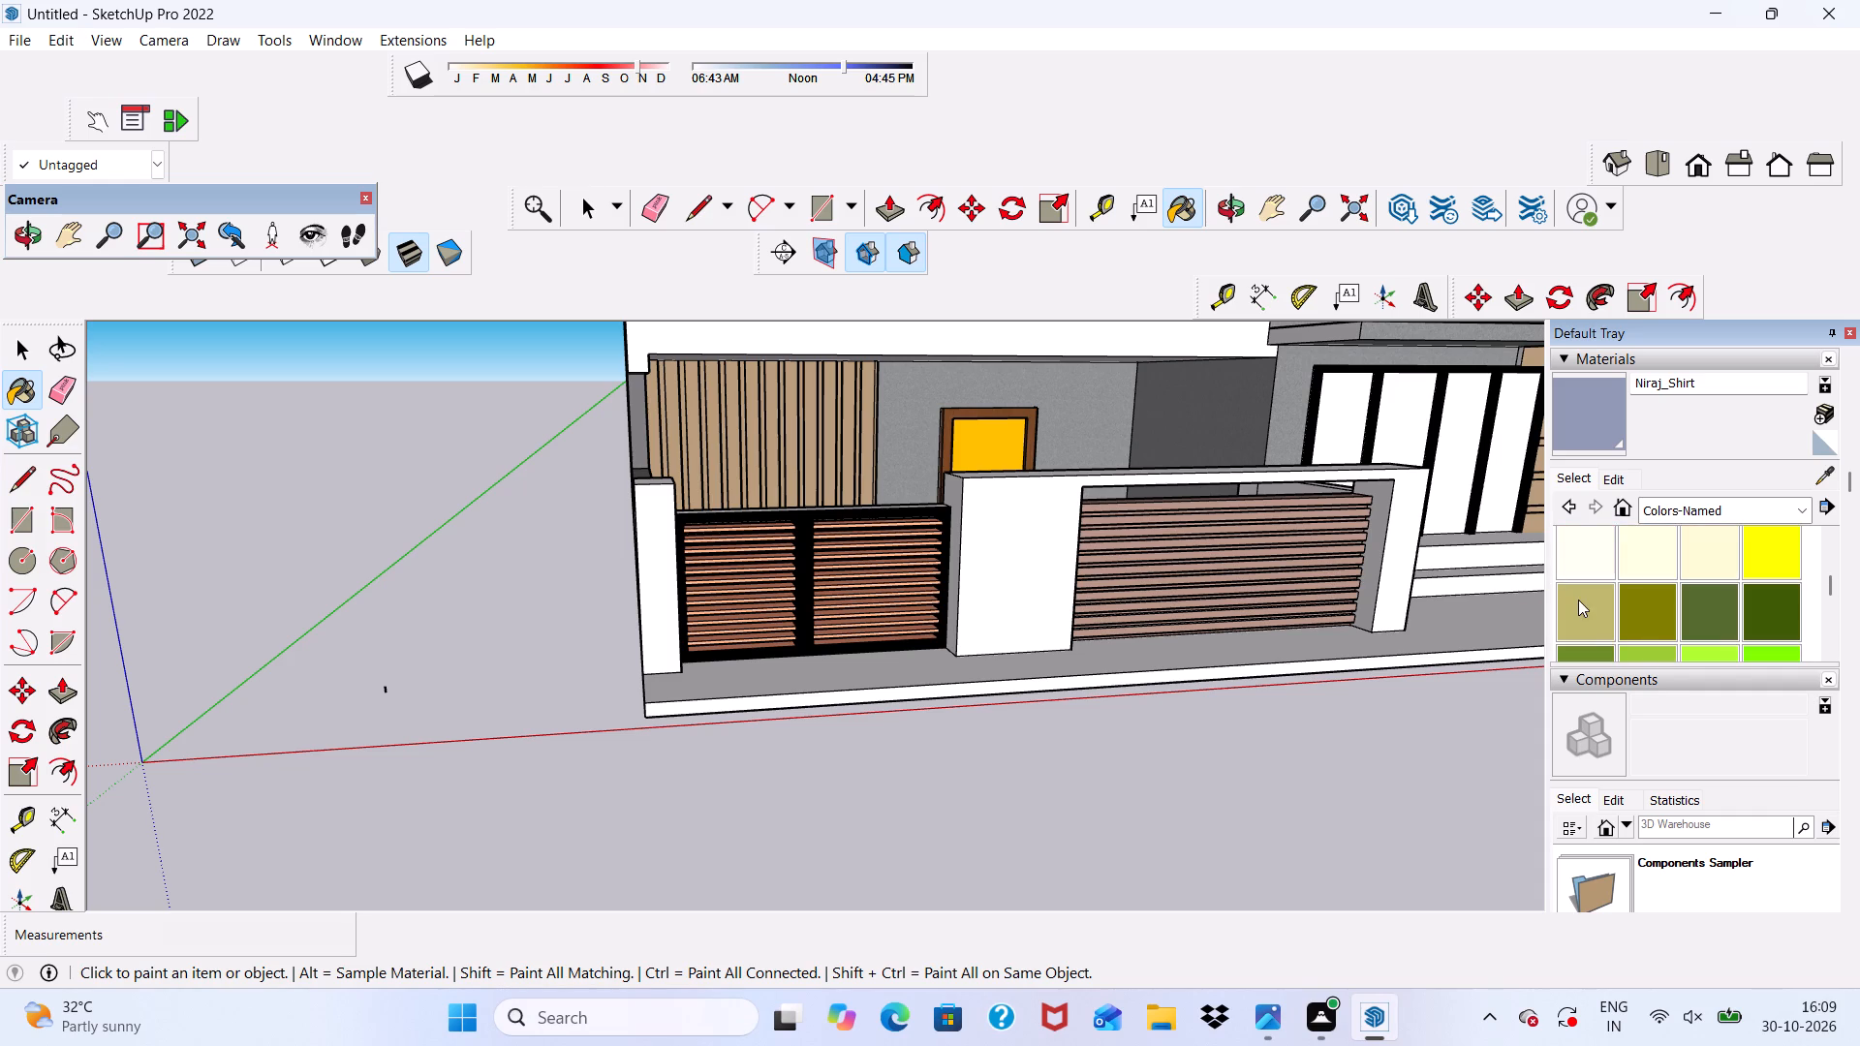
click(1581, 600)
scroll(1048, 569, up, 4)
click(1047, 569)
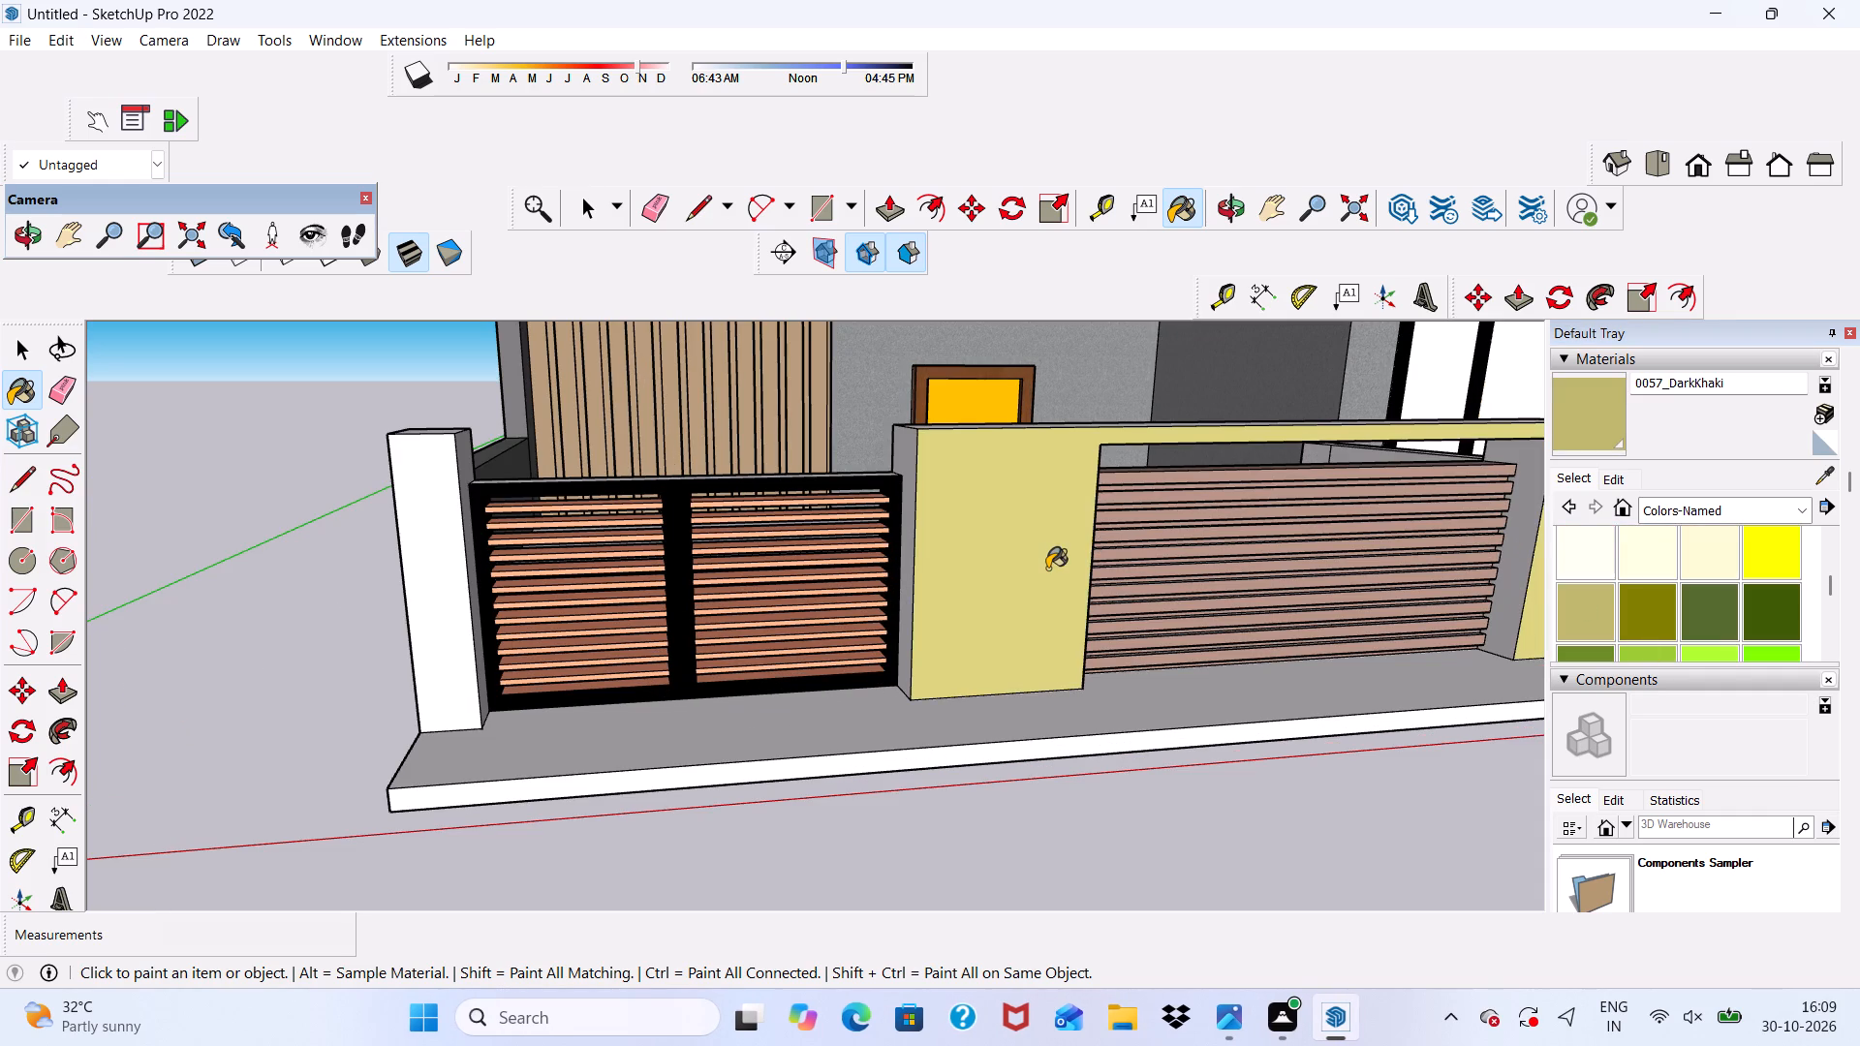
middle_drag(1067, 547, 988, 681)
scroll(935, 587, up, 4)
click(935, 587)
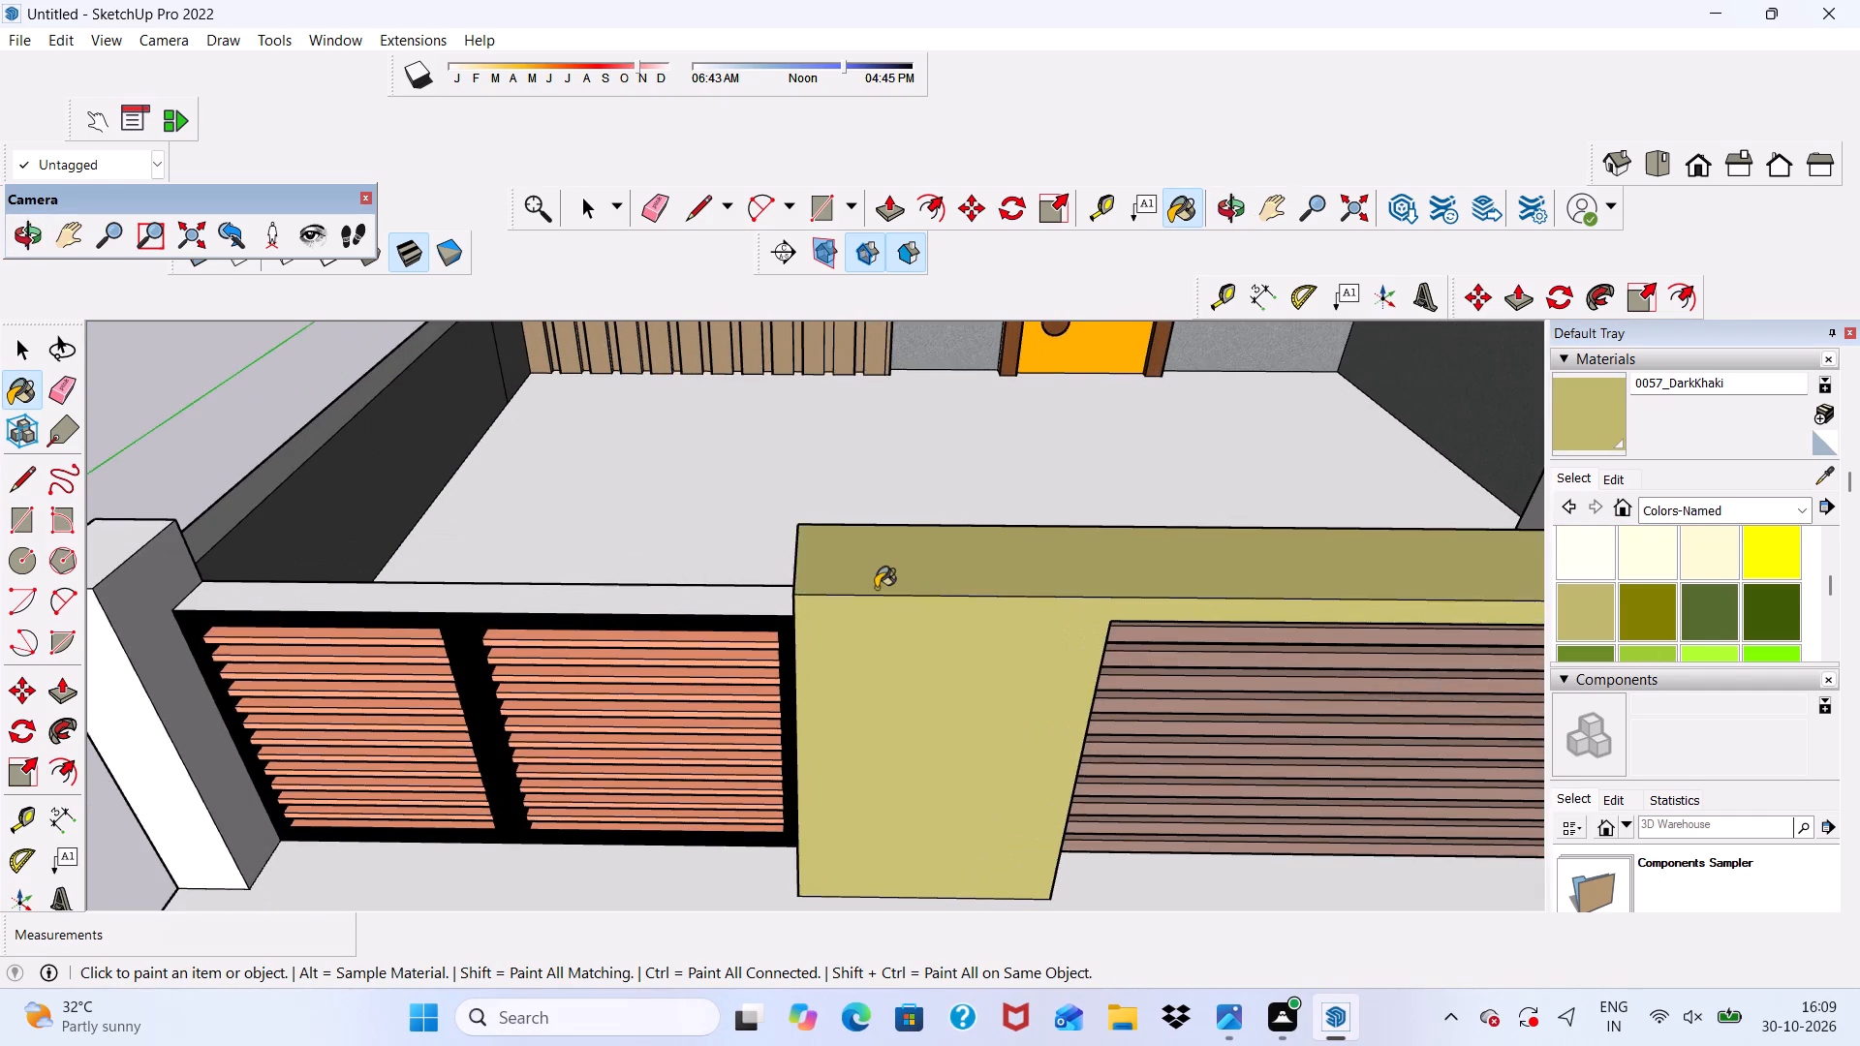
Paint the gate-side end and back faces of the boundary wall frame with 0057_DarkKhaki.
scroll(876, 588, down, 1)
middle_drag(876, 588, 1101, 594)
scroll(890, 594, up, 2)
click(872, 583)
middle_drag(852, 583, 1224, 610)
scroll(1069, 551, up, 1)
click(969, 472)
click(948, 491)
scroll(948, 491, down, 4)
Paint the inner faces of the slatted opening in the boundary wall frame, both sides and the underside, with 0057_DarkKhaki.
middle_drag(1073, 577, 713, 474)
scroll(692, 438, up, 2)
scroll(692, 438, down, 5)
middle_drag(727, 541, 605, 495)
scroll(1300, 596, up, 1)
scroll(1213, 526, down, 2)
scroll(1175, 450, up, 9)
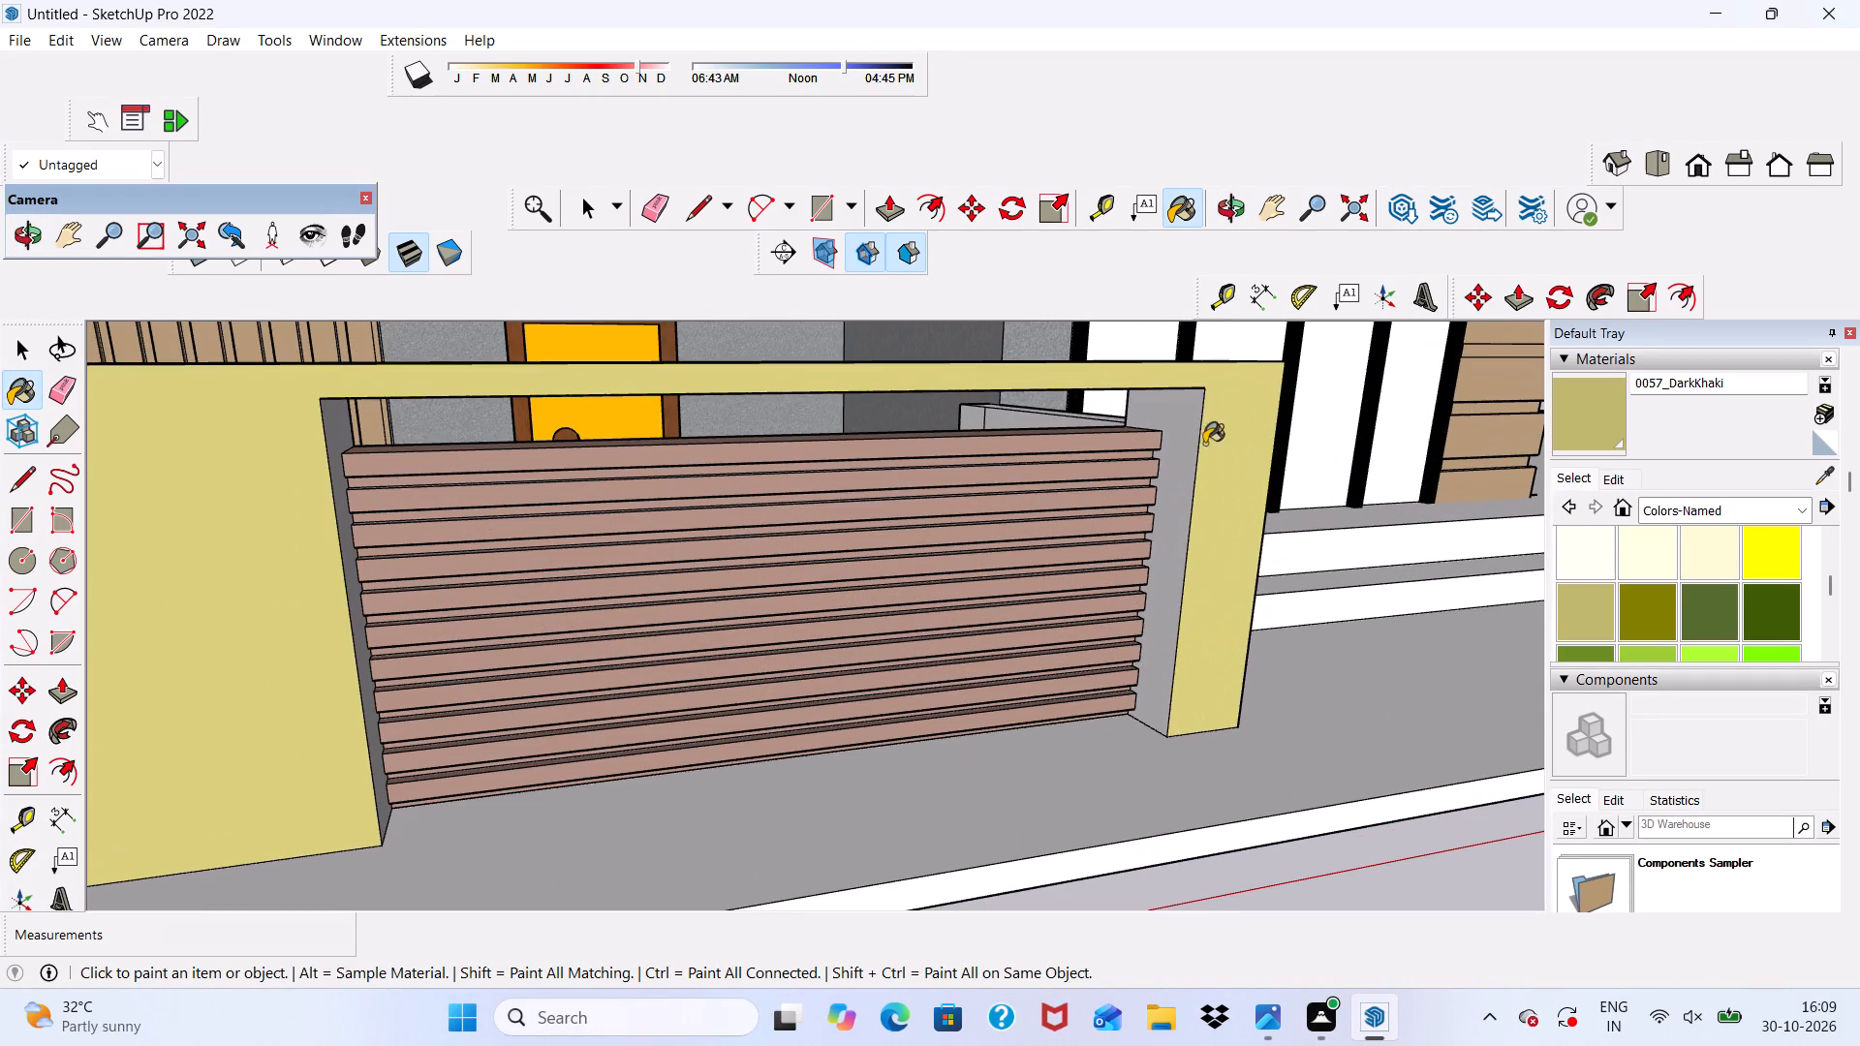
click(1219, 437)
click(1170, 437)
scroll(1170, 437, down, 2)
middle_drag(1180, 467, 1018, 437)
scroll(608, 438, up, 3)
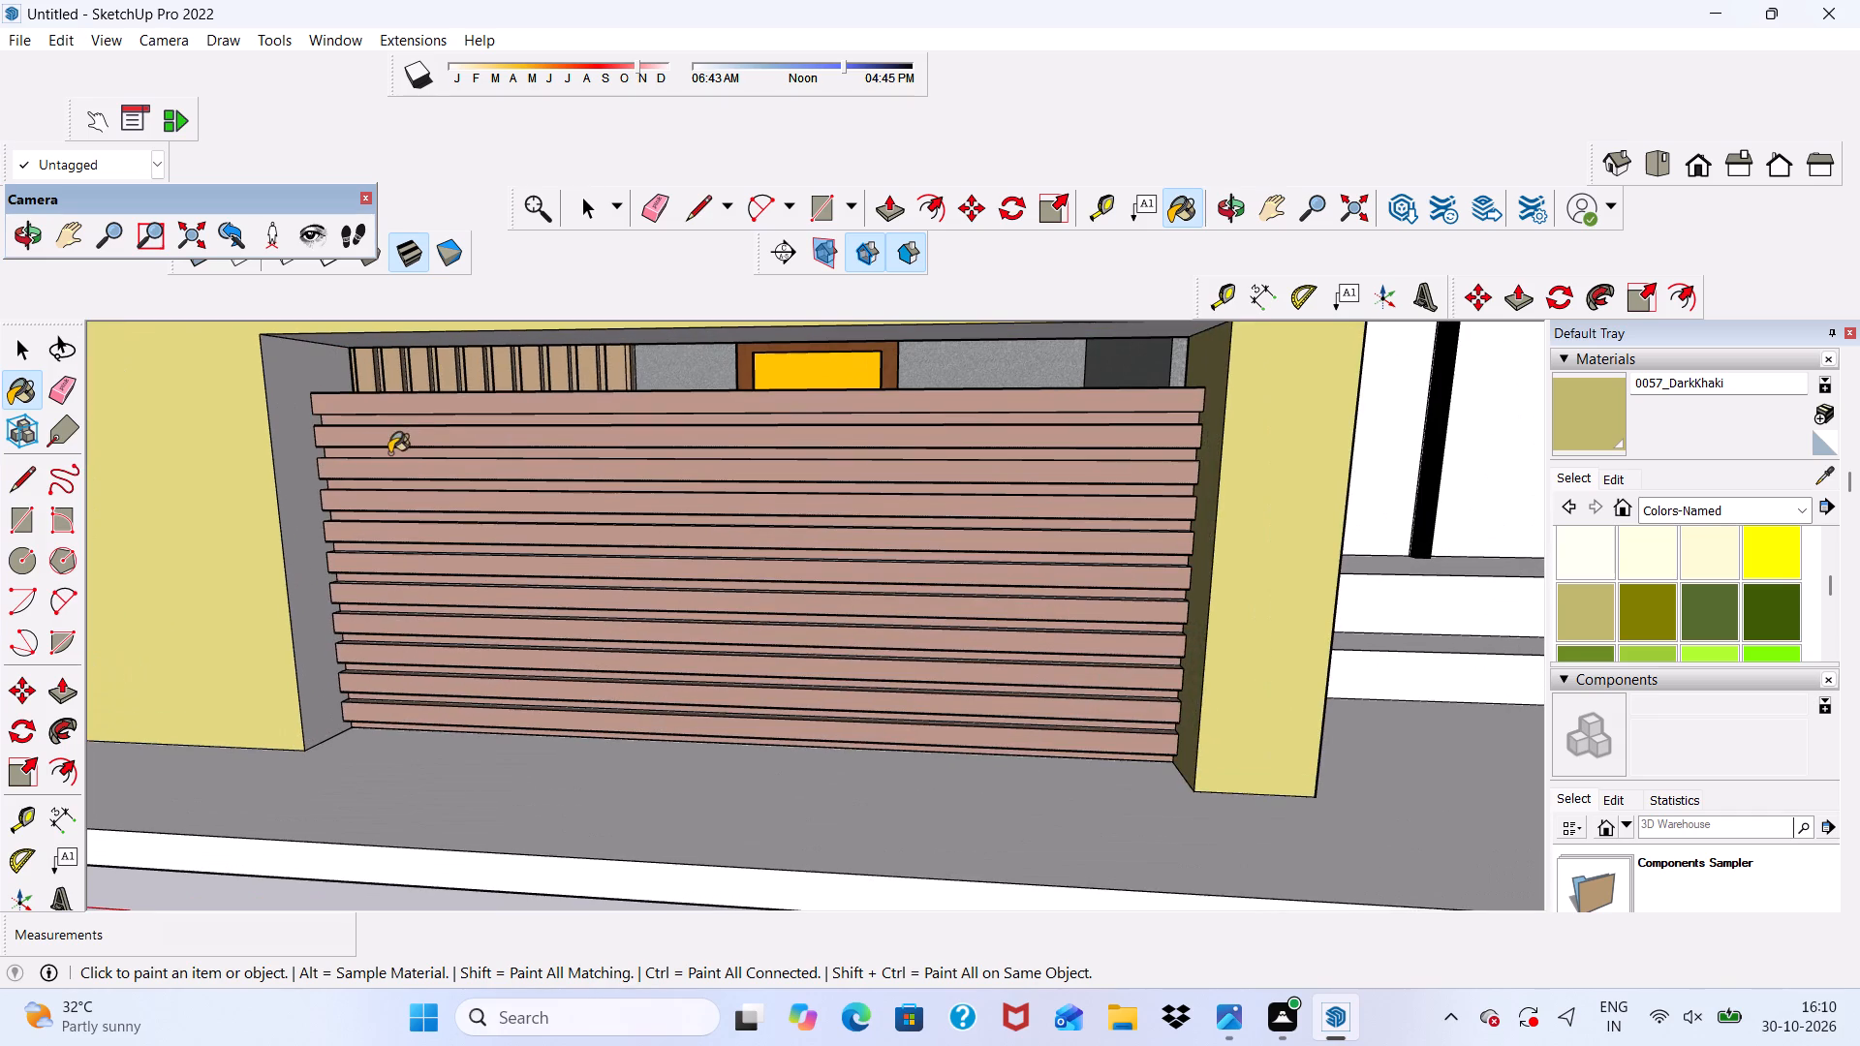
click(294, 483)
scroll(396, 541, down, 4)
middle_drag(647, 682, 672, 501)
scroll(672, 501, up, 1)
scroll(672, 499, down, 6)
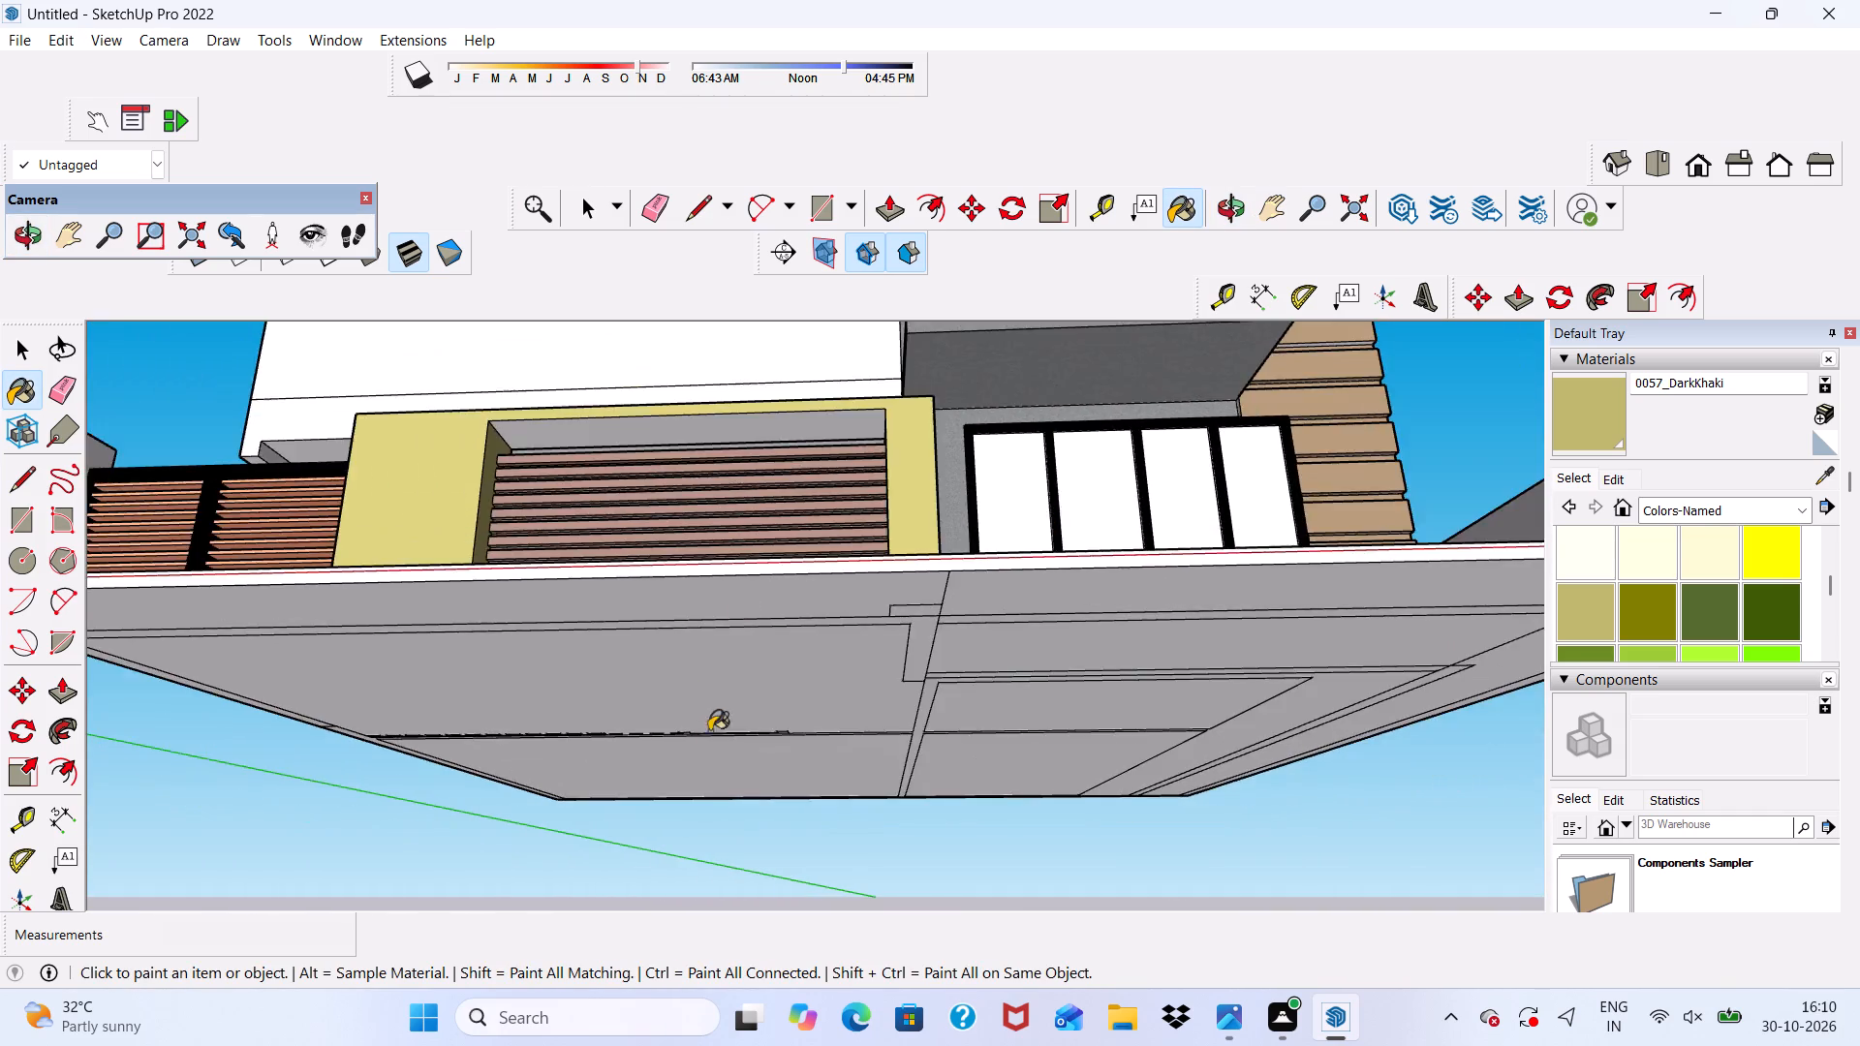
scroll(721, 457, up, 9)
click(720, 460)
scroll(800, 533, down, 3)
Paint the low wall beside the entrance steps with 0057_DarkKhaki on its step-side face, inner faces and top.
middle_drag(1053, 678, 718, 823)
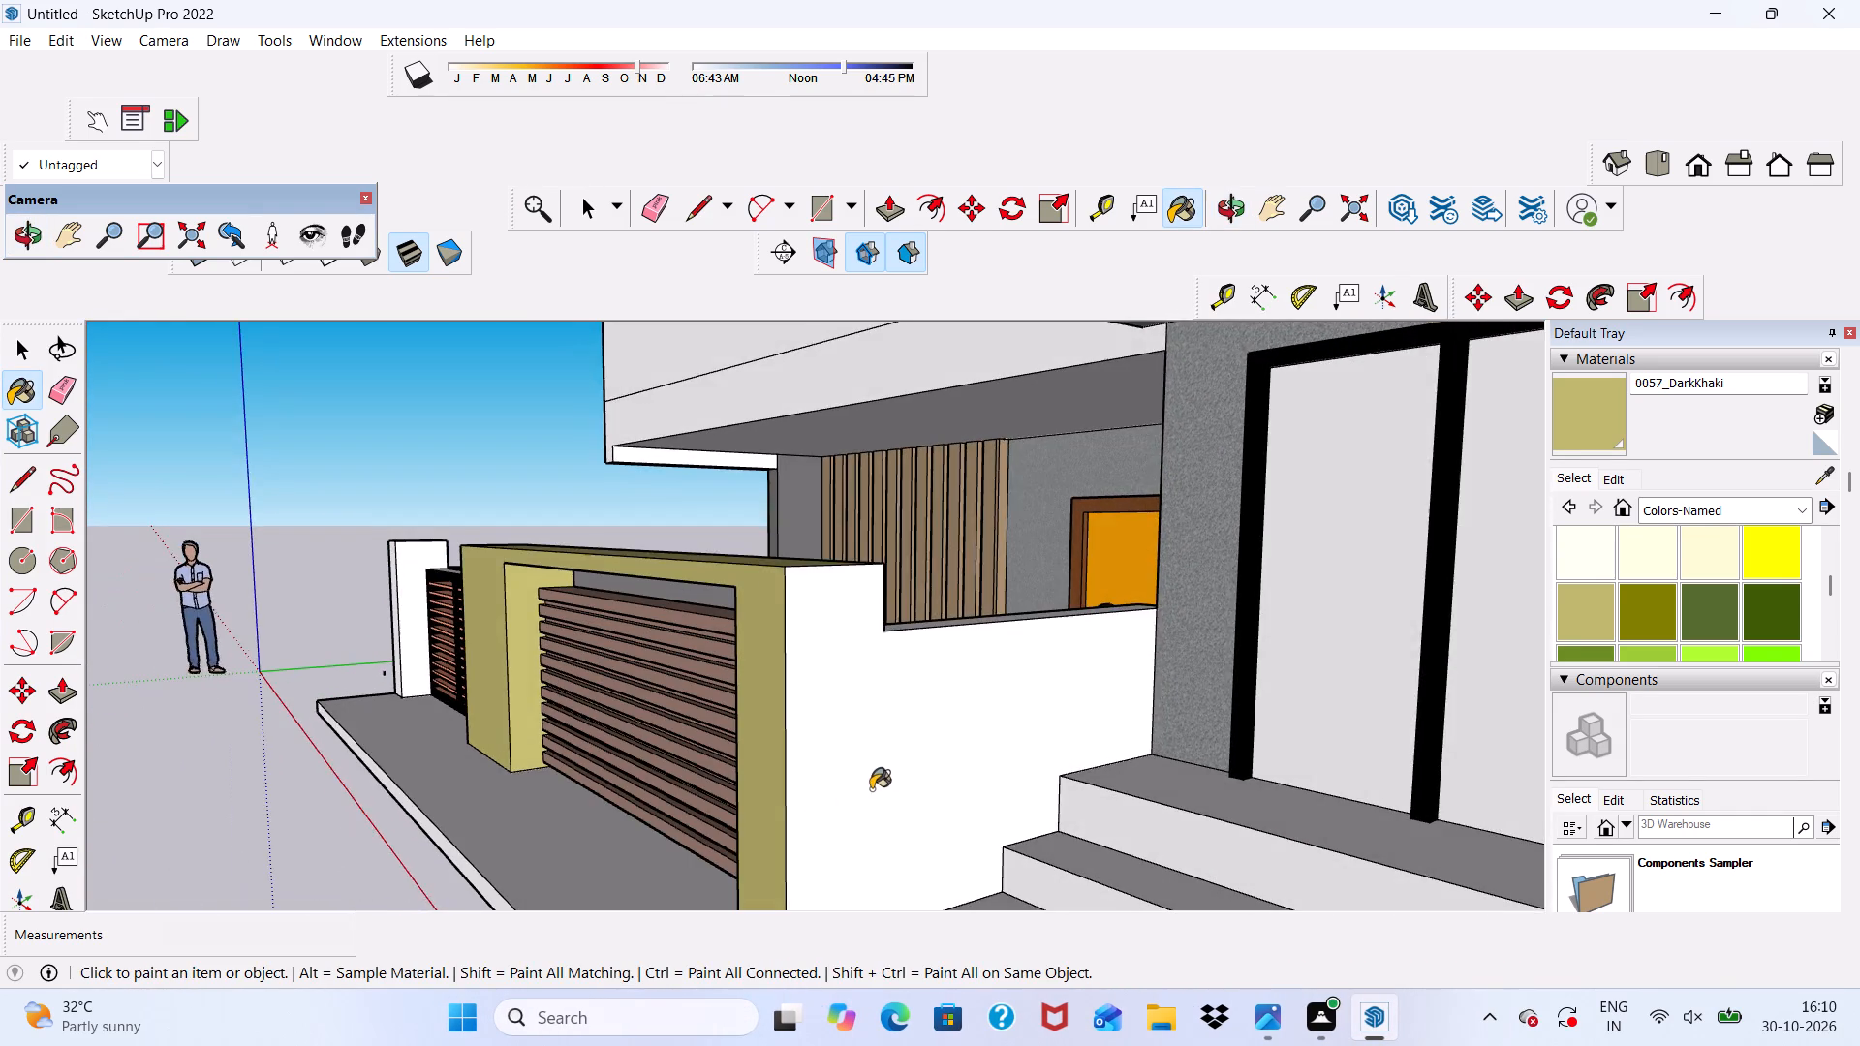
scroll(881, 763, up, 1)
click(881, 763)
middle_drag(912, 704, 1574, 862)
scroll(724, 491, up, 4)
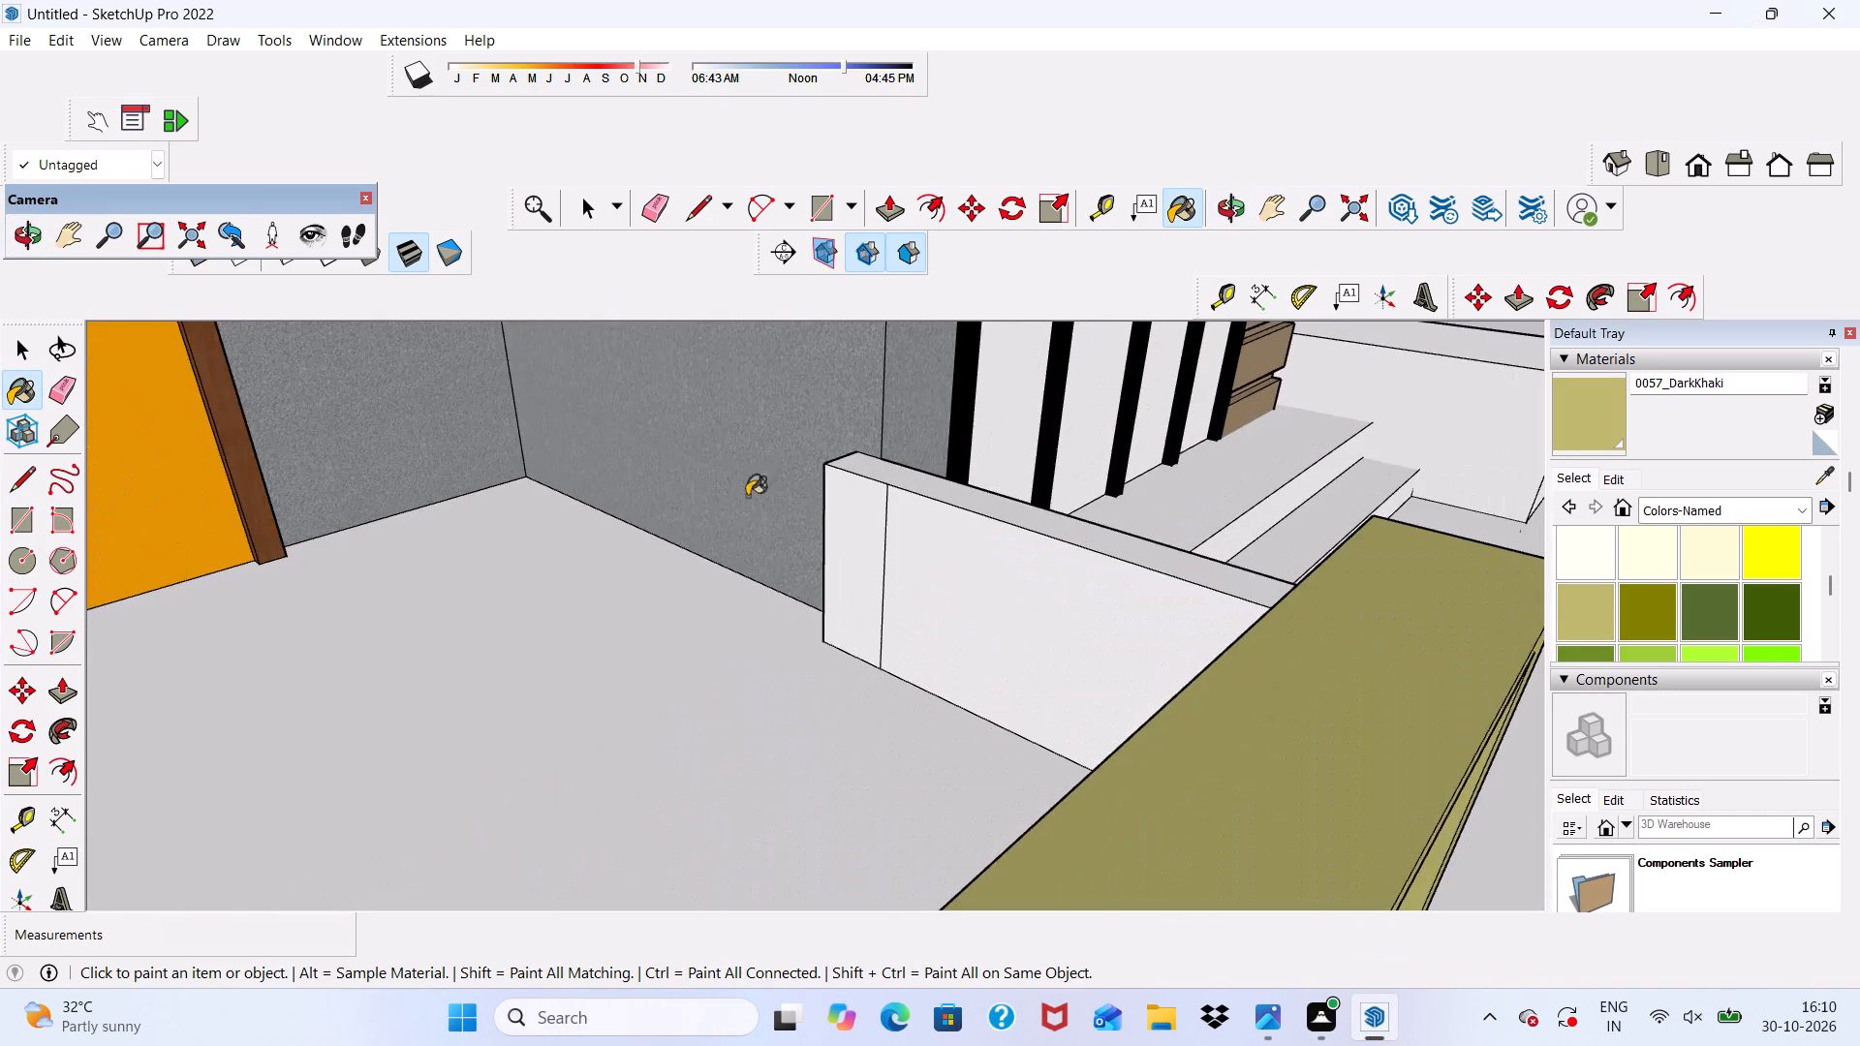
click(912, 535)
click(860, 528)
click(883, 487)
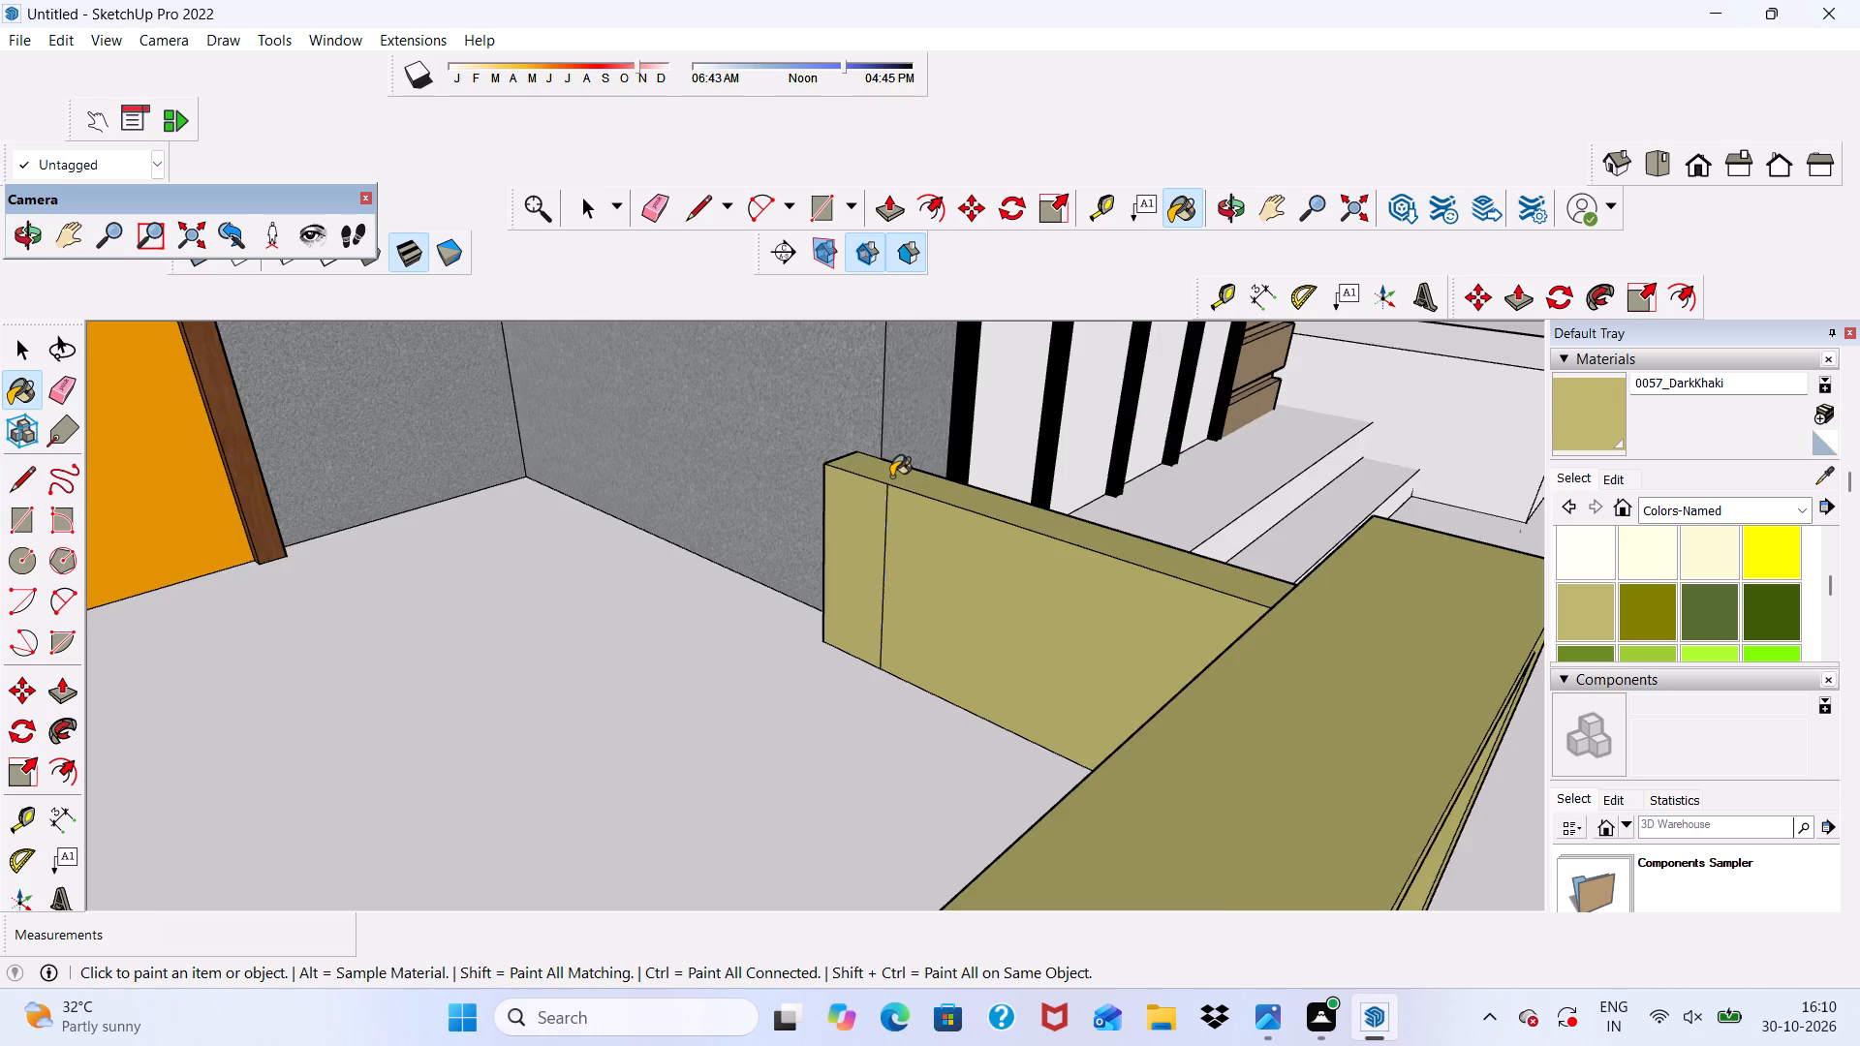
scroll(891, 477, down, 6)
Paint the gate's end post on its gate-side face, front and top, plus the adjoining outer side wall, with 0057_DarkKhaki.
middle_drag(978, 579, 446, 523)
scroll(820, 463, up, 1)
scroll(858, 455, down, 10)
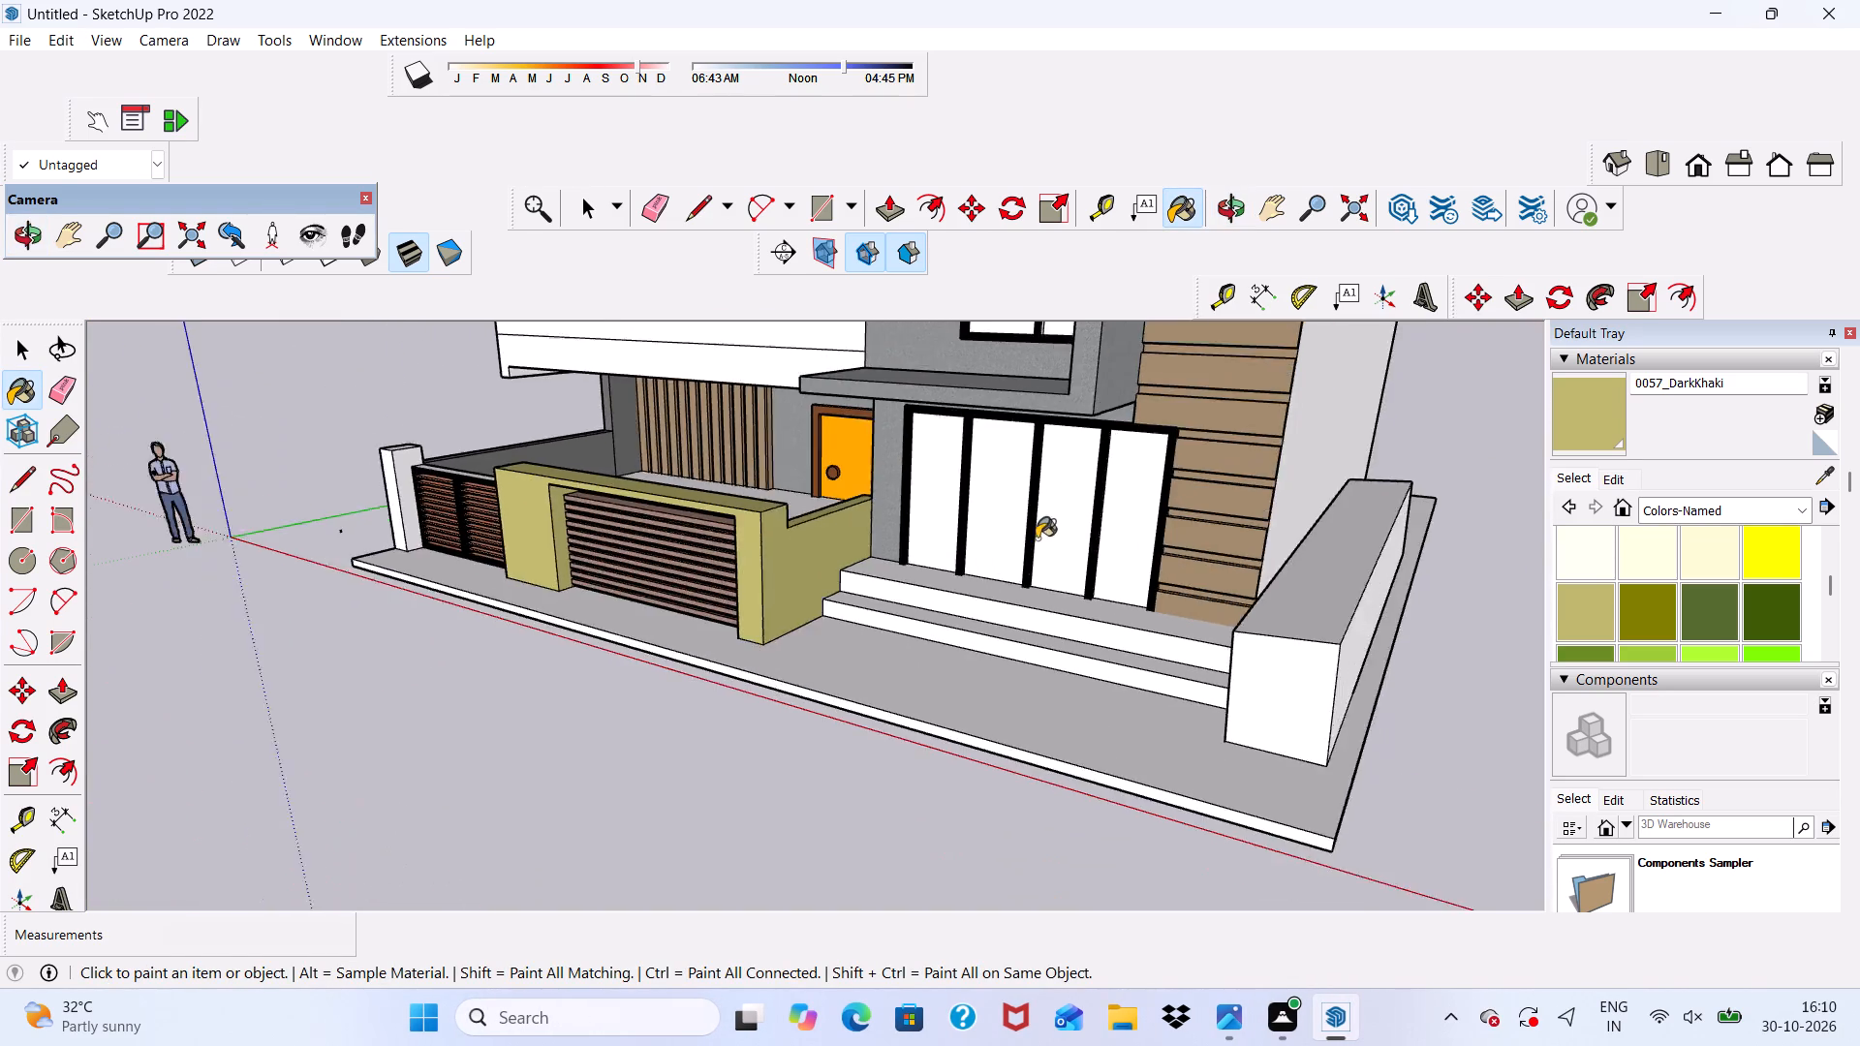
scroll(1037, 538, down, 2)
scroll(674, 459, up, 14)
click(497, 506)
scroll(480, 510, up, 4)
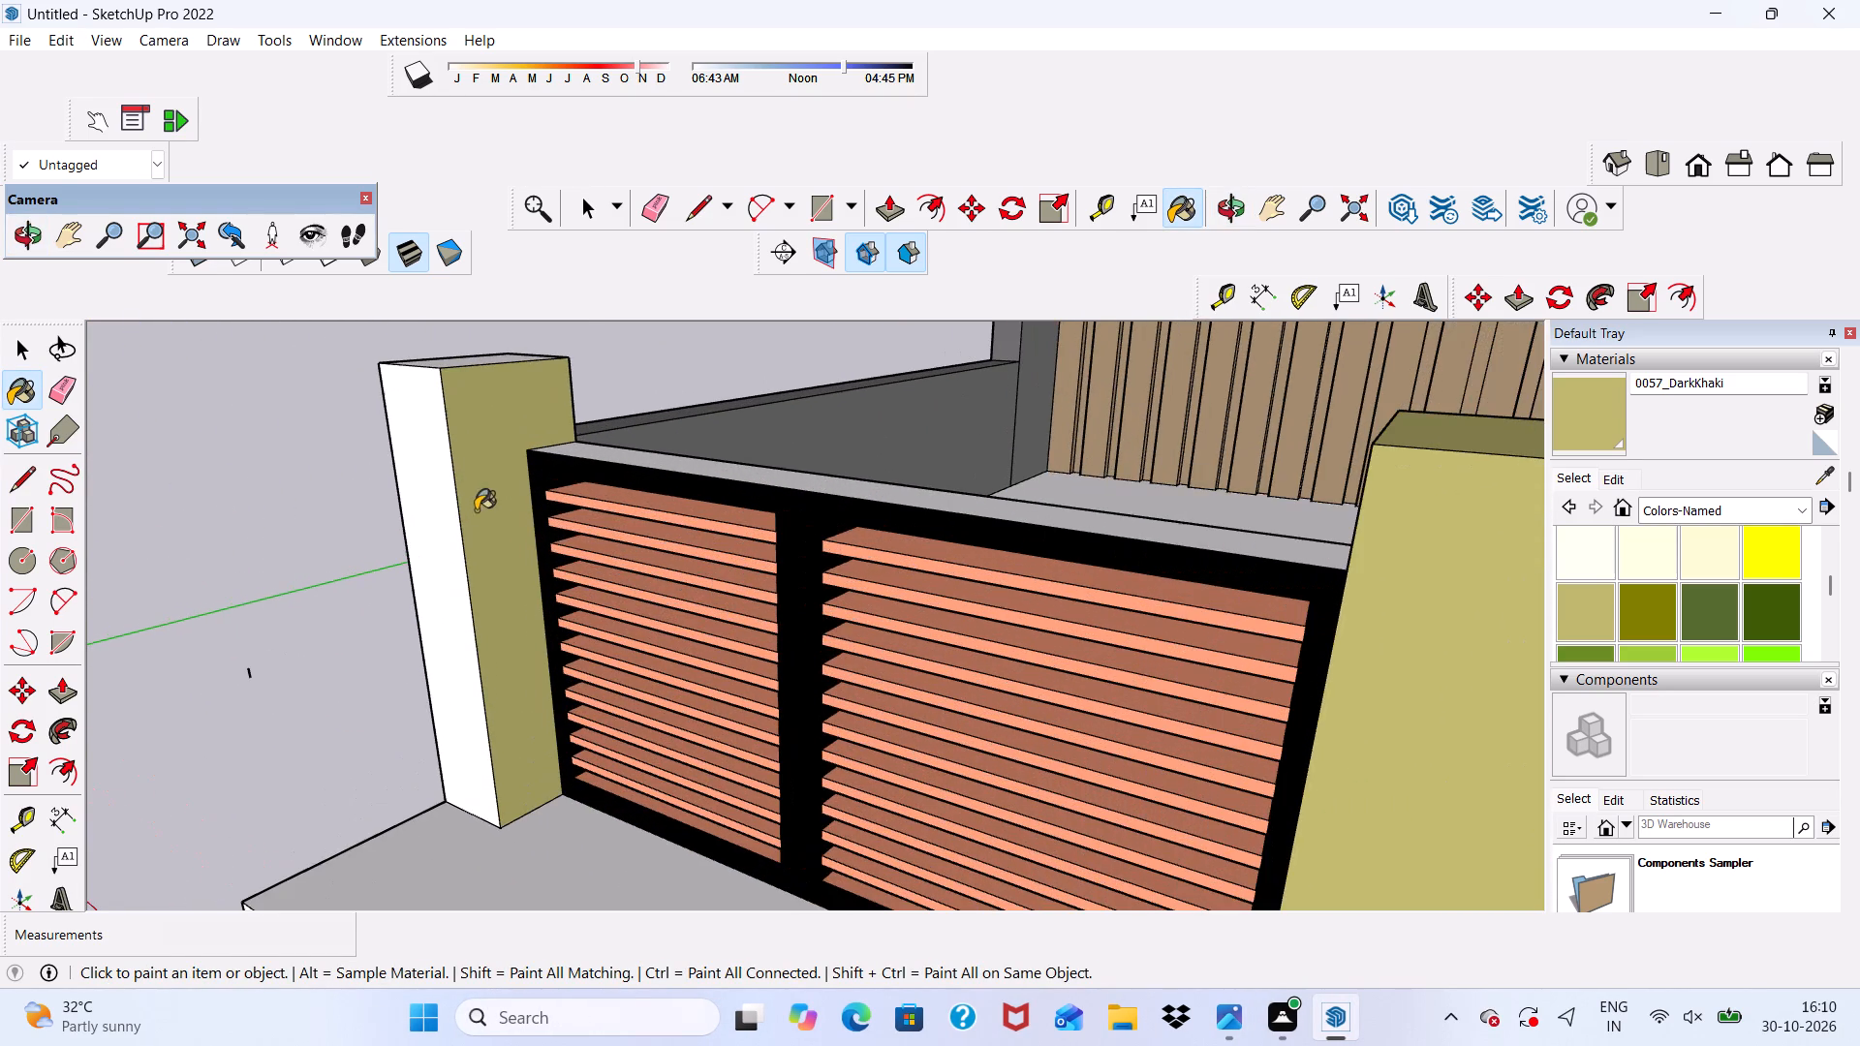
click(452, 518)
scroll(452, 518, down, 2)
middle_drag(452, 518, 984, 567)
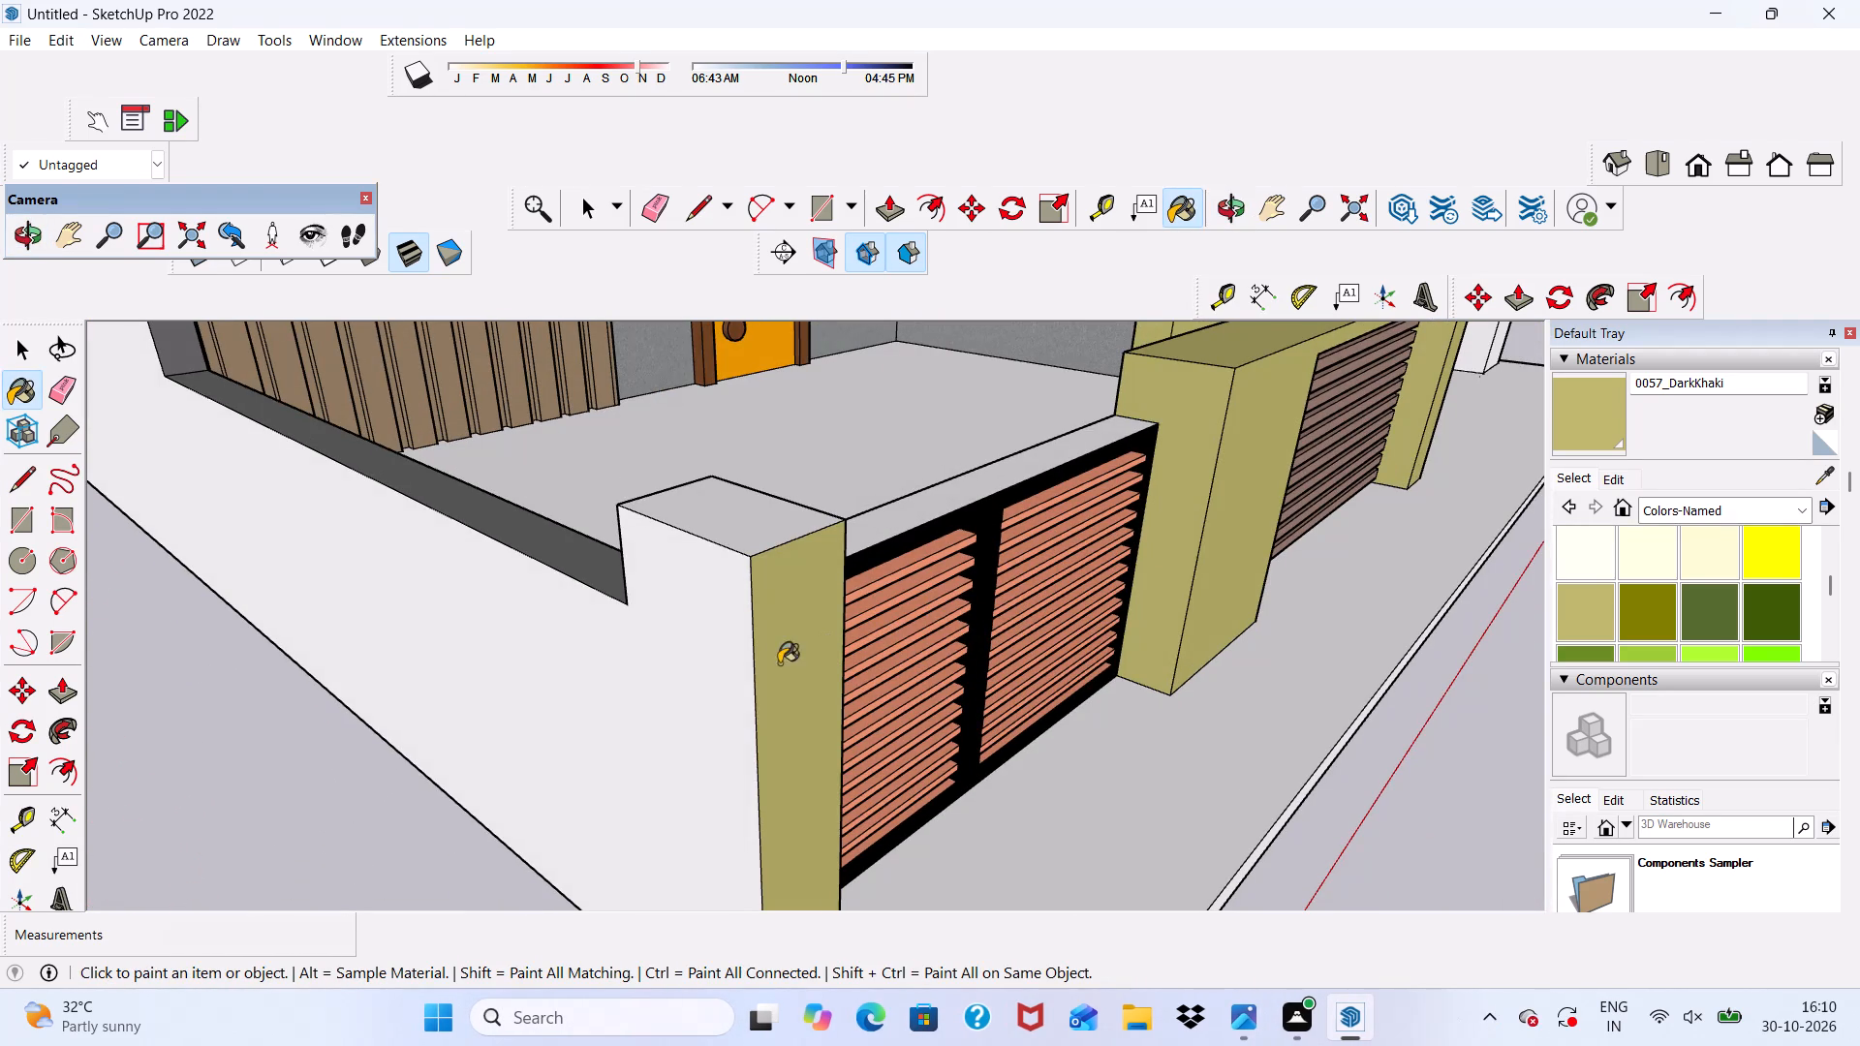
click(698, 680)
scroll(729, 571, up, 3)
click(738, 536)
scroll(738, 536, down, 5)
Paint the remaining rear and inner faces of the gate's end post with 0057_DarkKhaki.
middle_drag(816, 609, 792, 609)
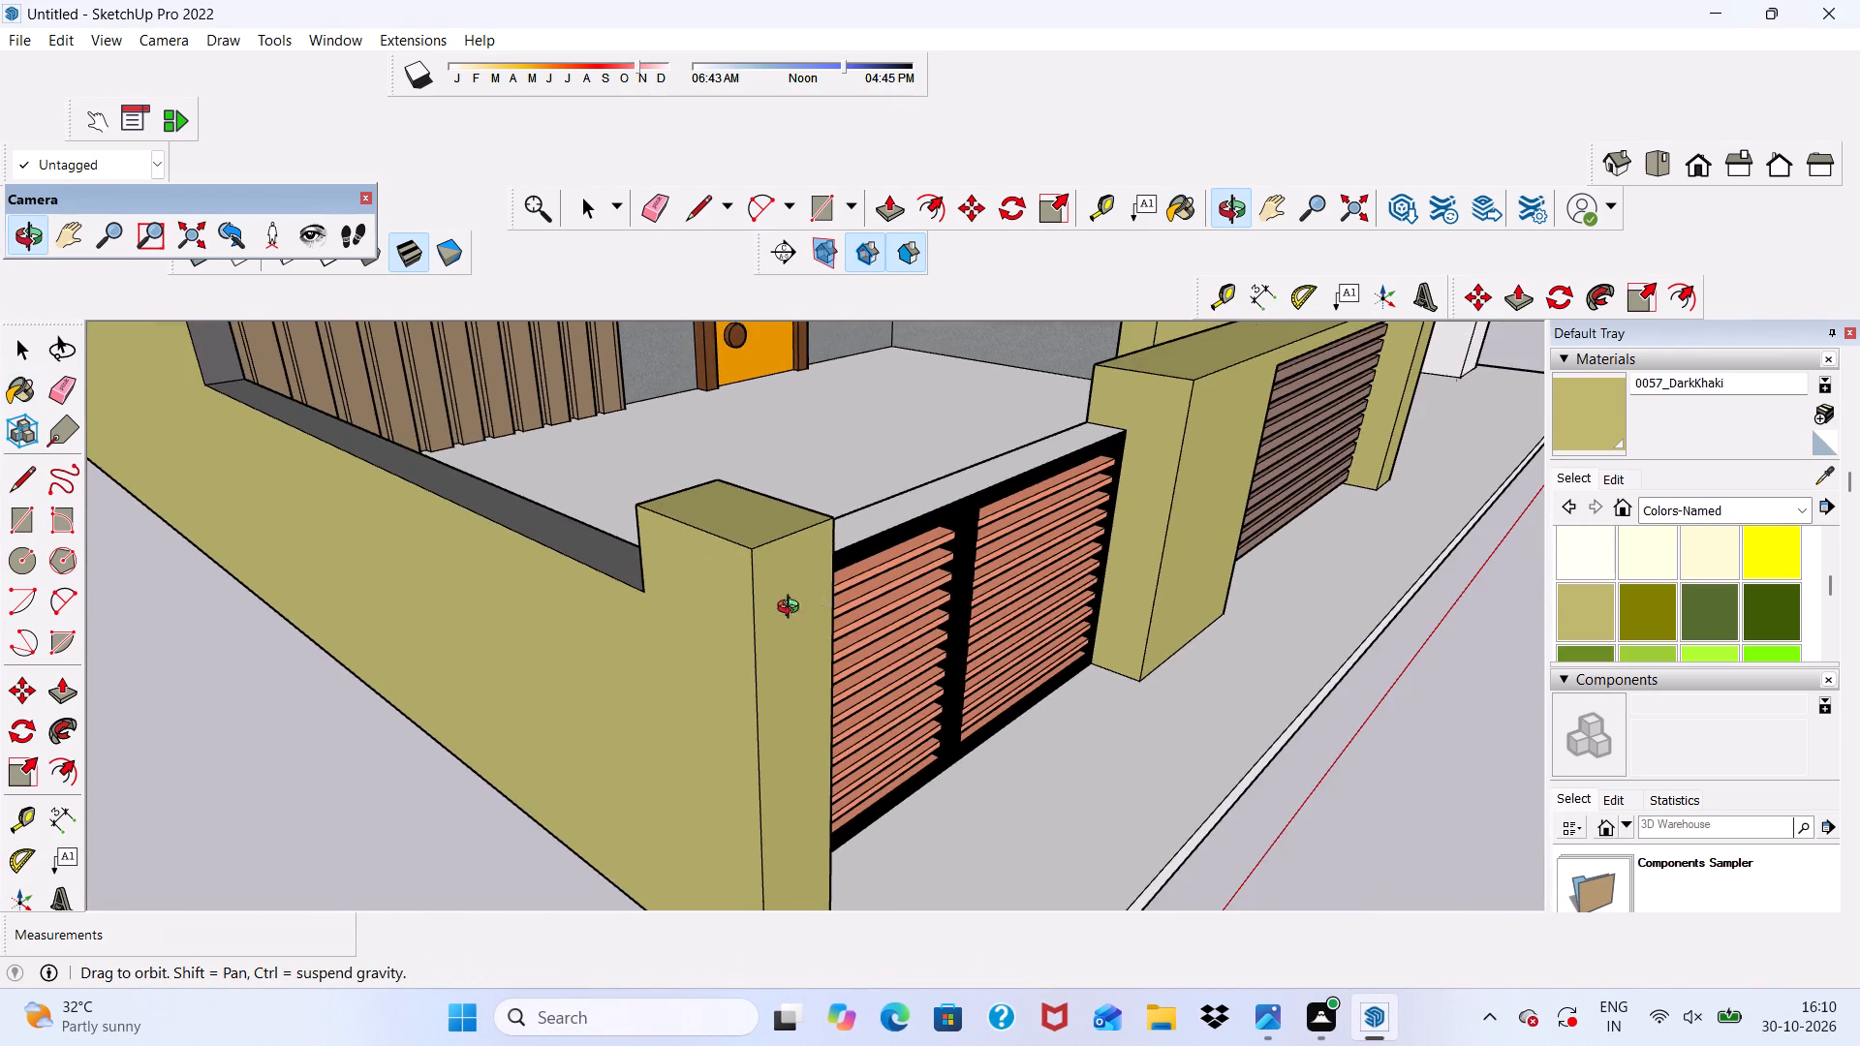
middle_drag(792, 609, 1156, 491)
middle_drag(1159, 491, 1172, 506)
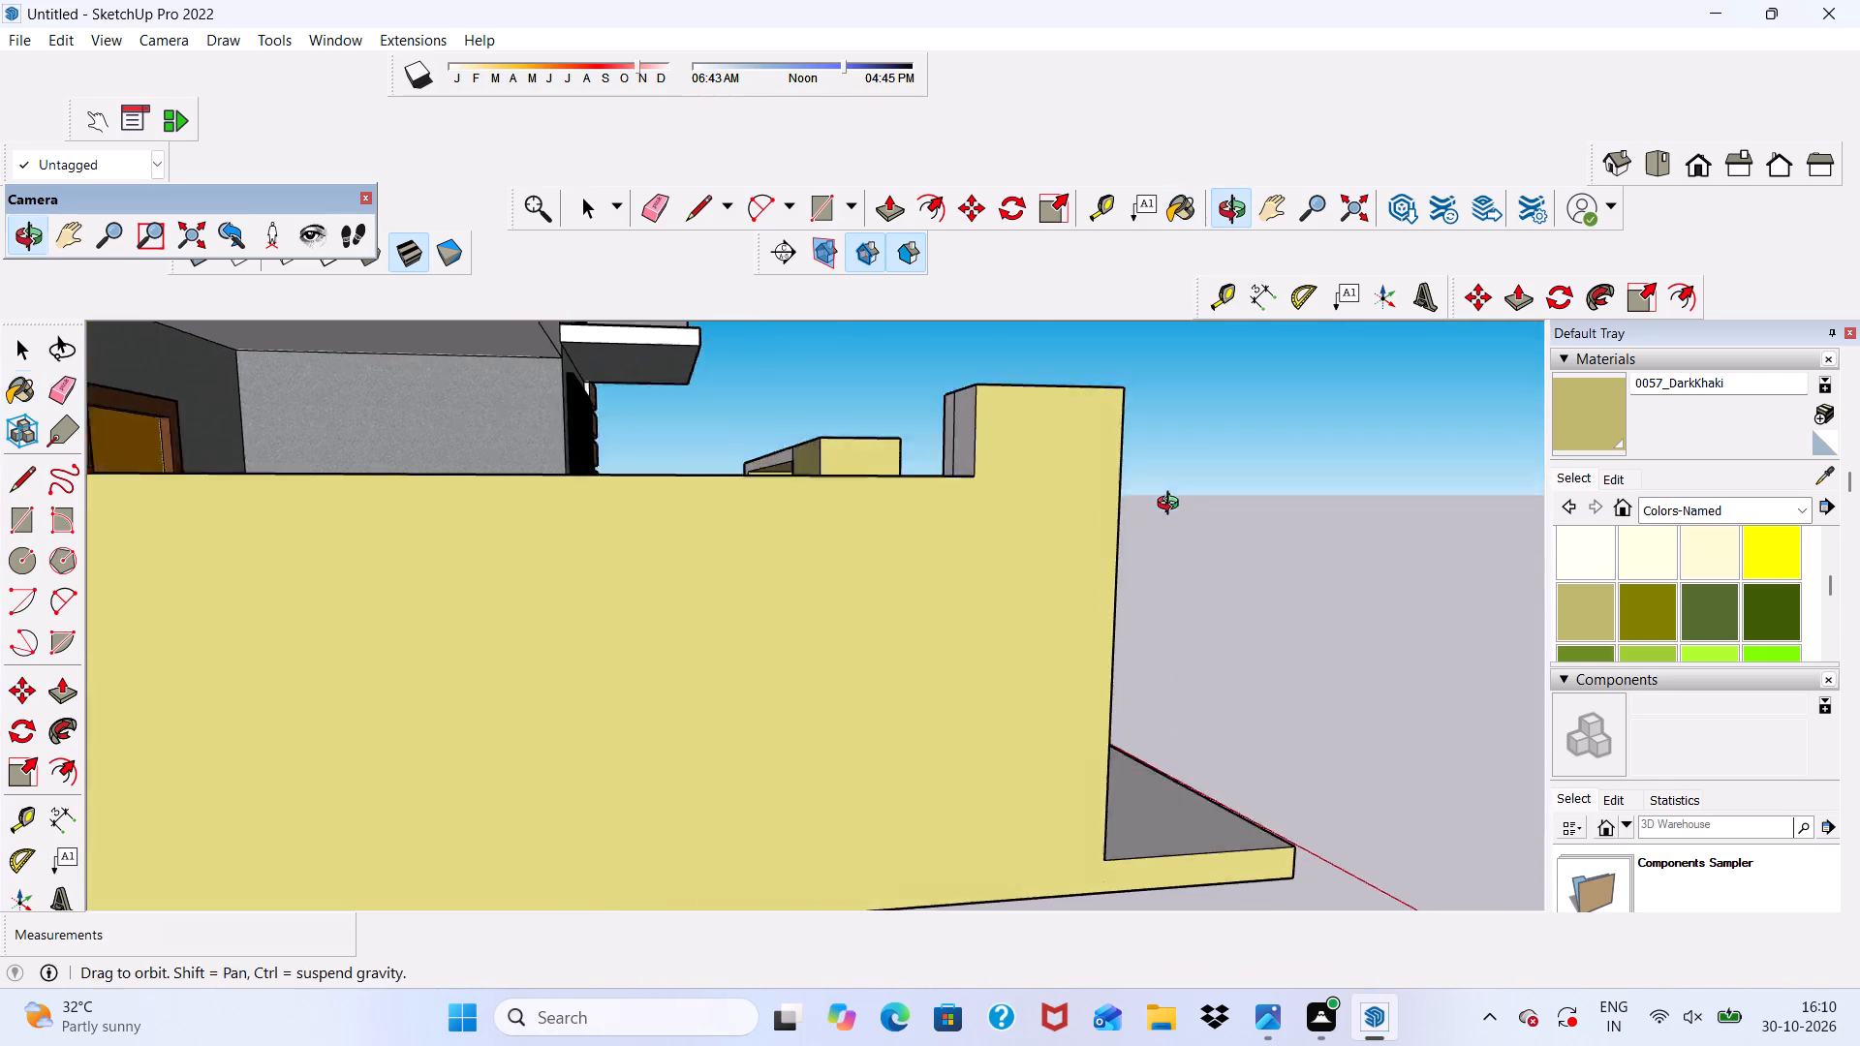
middle_drag(1172, 506, 1252, 531)
scroll(1161, 502, up, 4)
click(1019, 460)
click(984, 443)
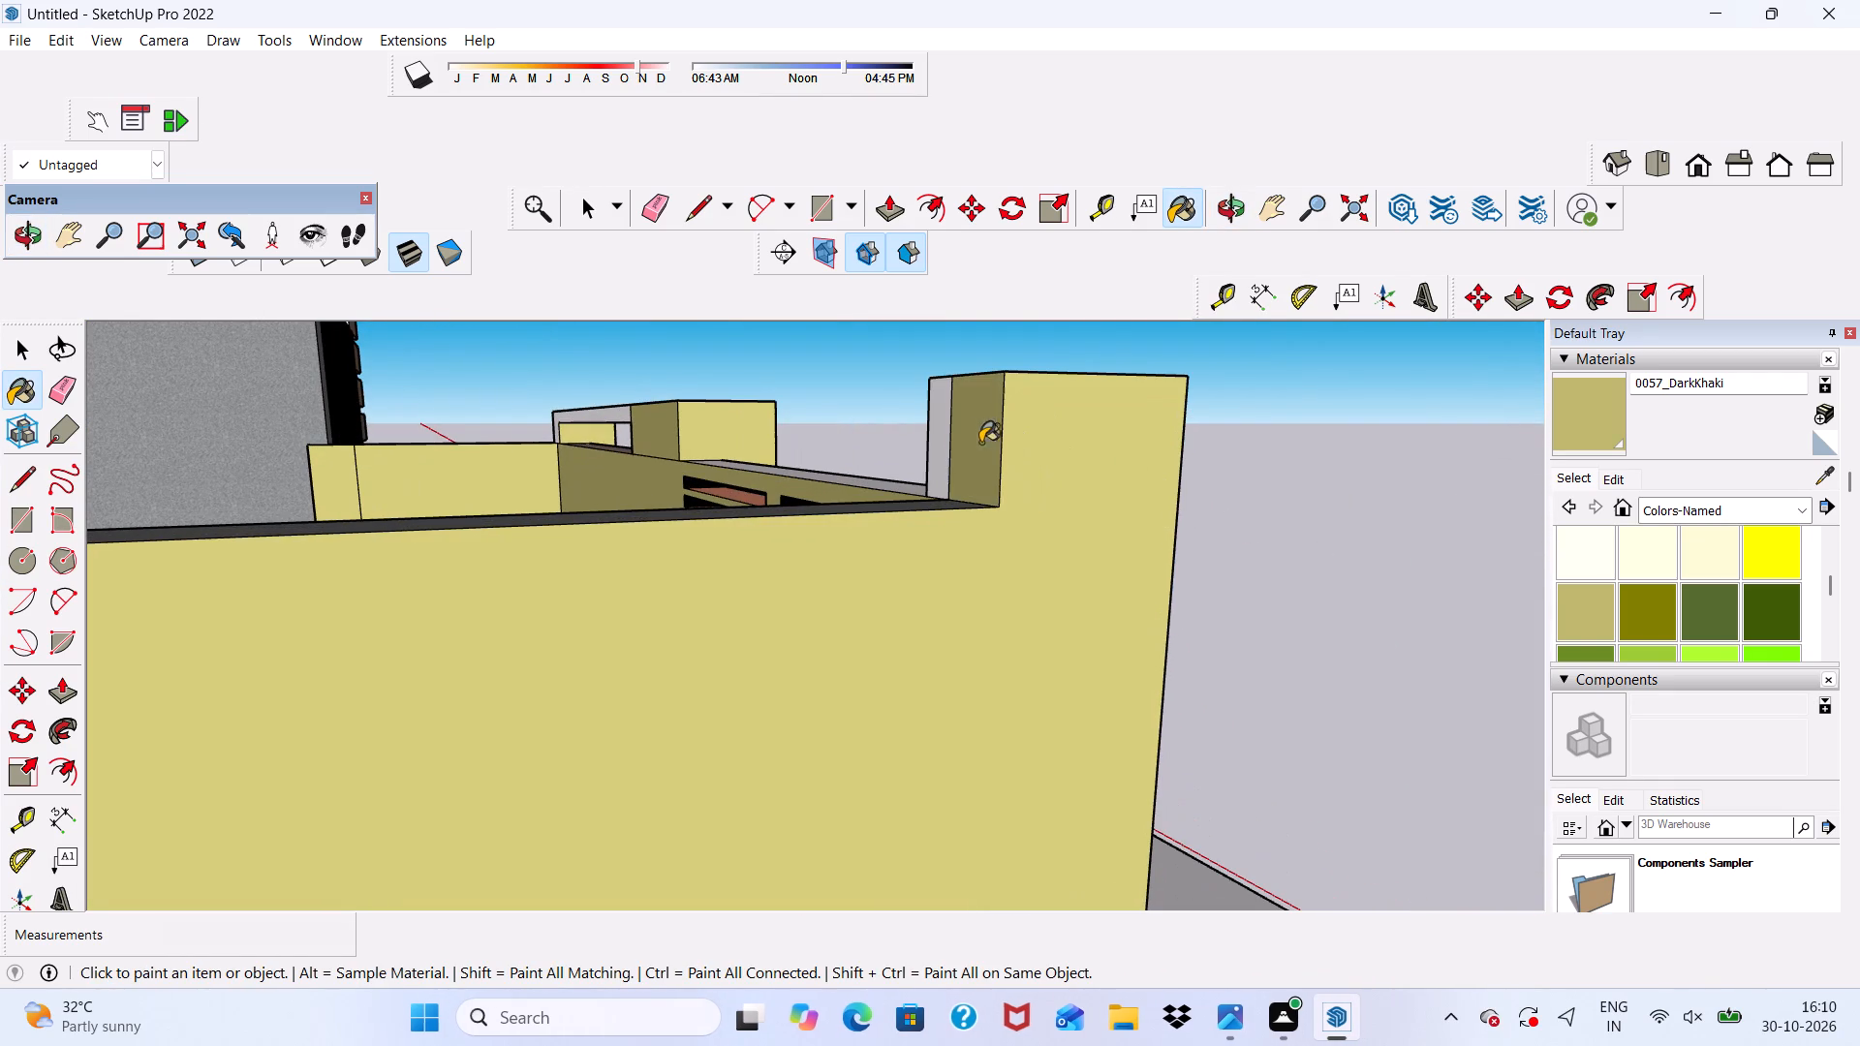
click(955, 443)
click(945, 443)
Paint the house's opposite outer side wall, behind the long low wall past the steps, with 0057_DarkKhaki.
scroll(1104, 463, down, 3)
middle_drag(1166, 507, 686, 603)
scroll(1152, 453, down, 1)
middle_drag(1152, 453, 1725, 461)
scroll(907, 435, down, 11)
scroll(939, 477, up, 1)
middle_drag(942, 477, 674, 486)
scroll(580, 473, down, 4)
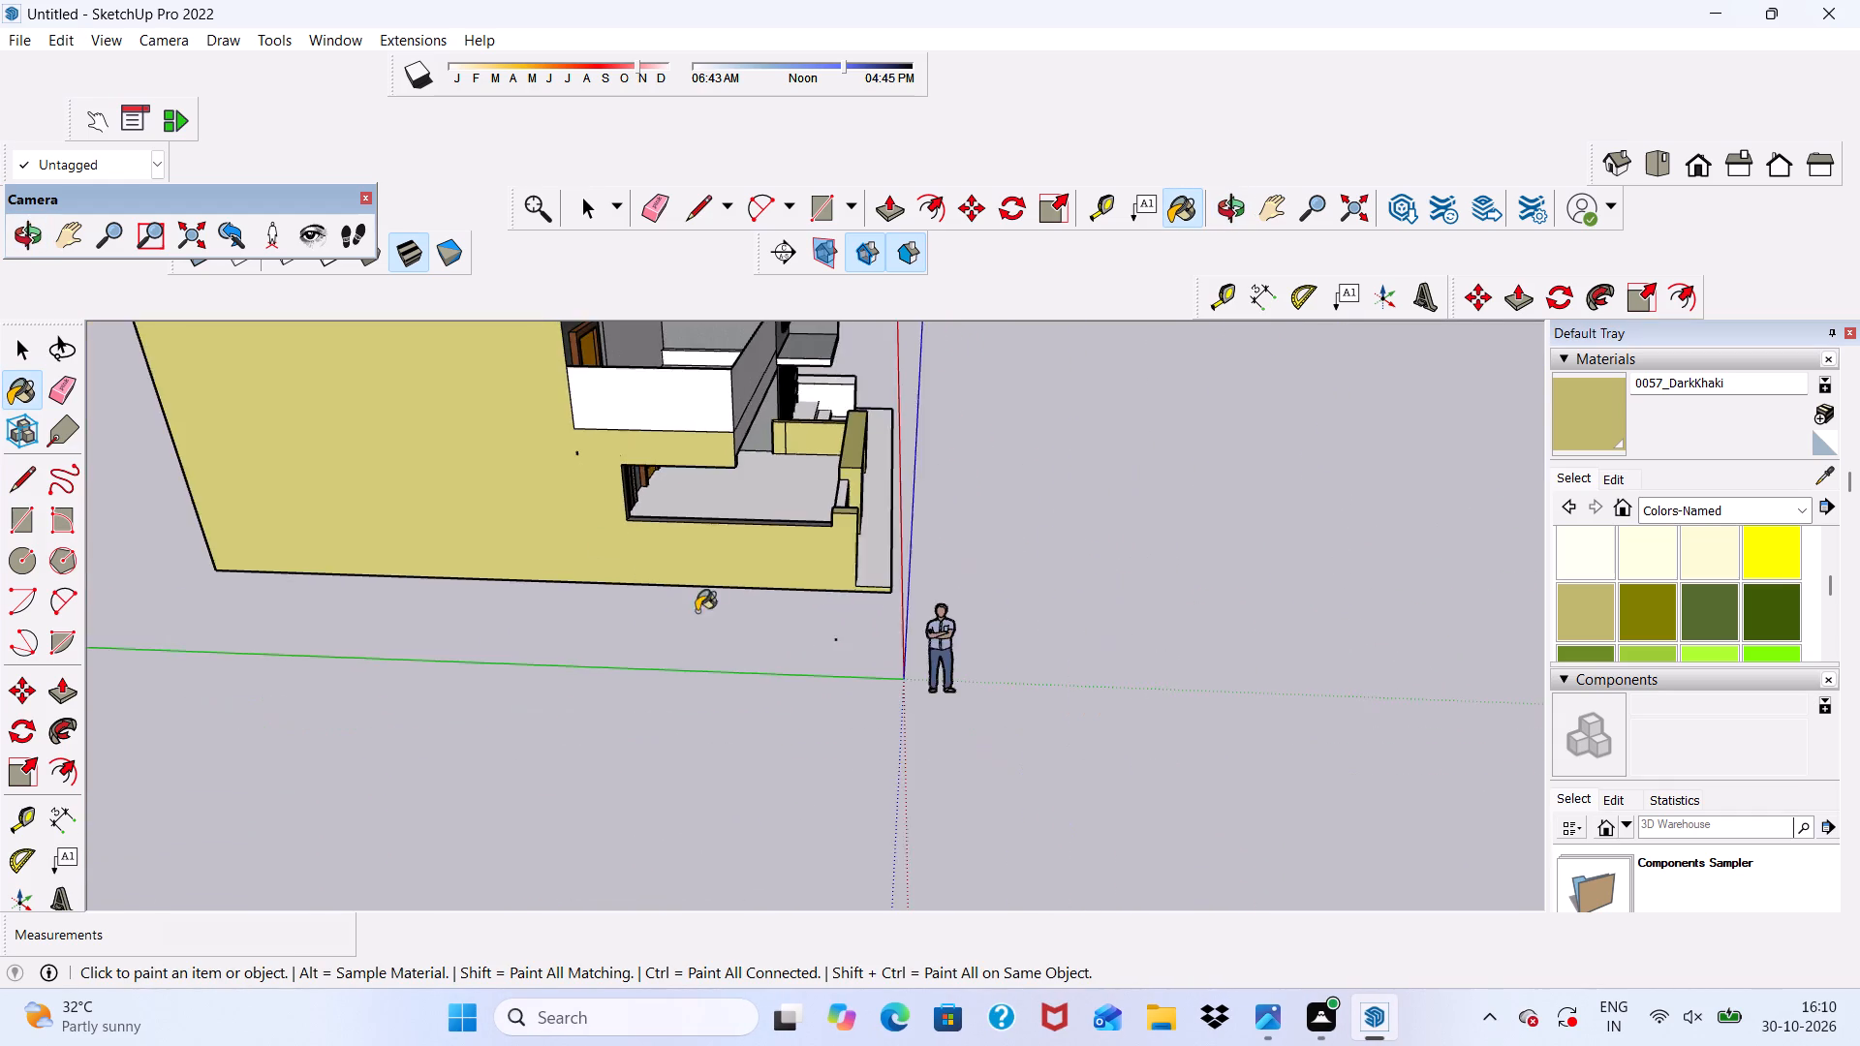
scroll(697, 611, down, 9)
middle_drag(752, 624, 65, 546)
scroll(981, 550, up, 10)
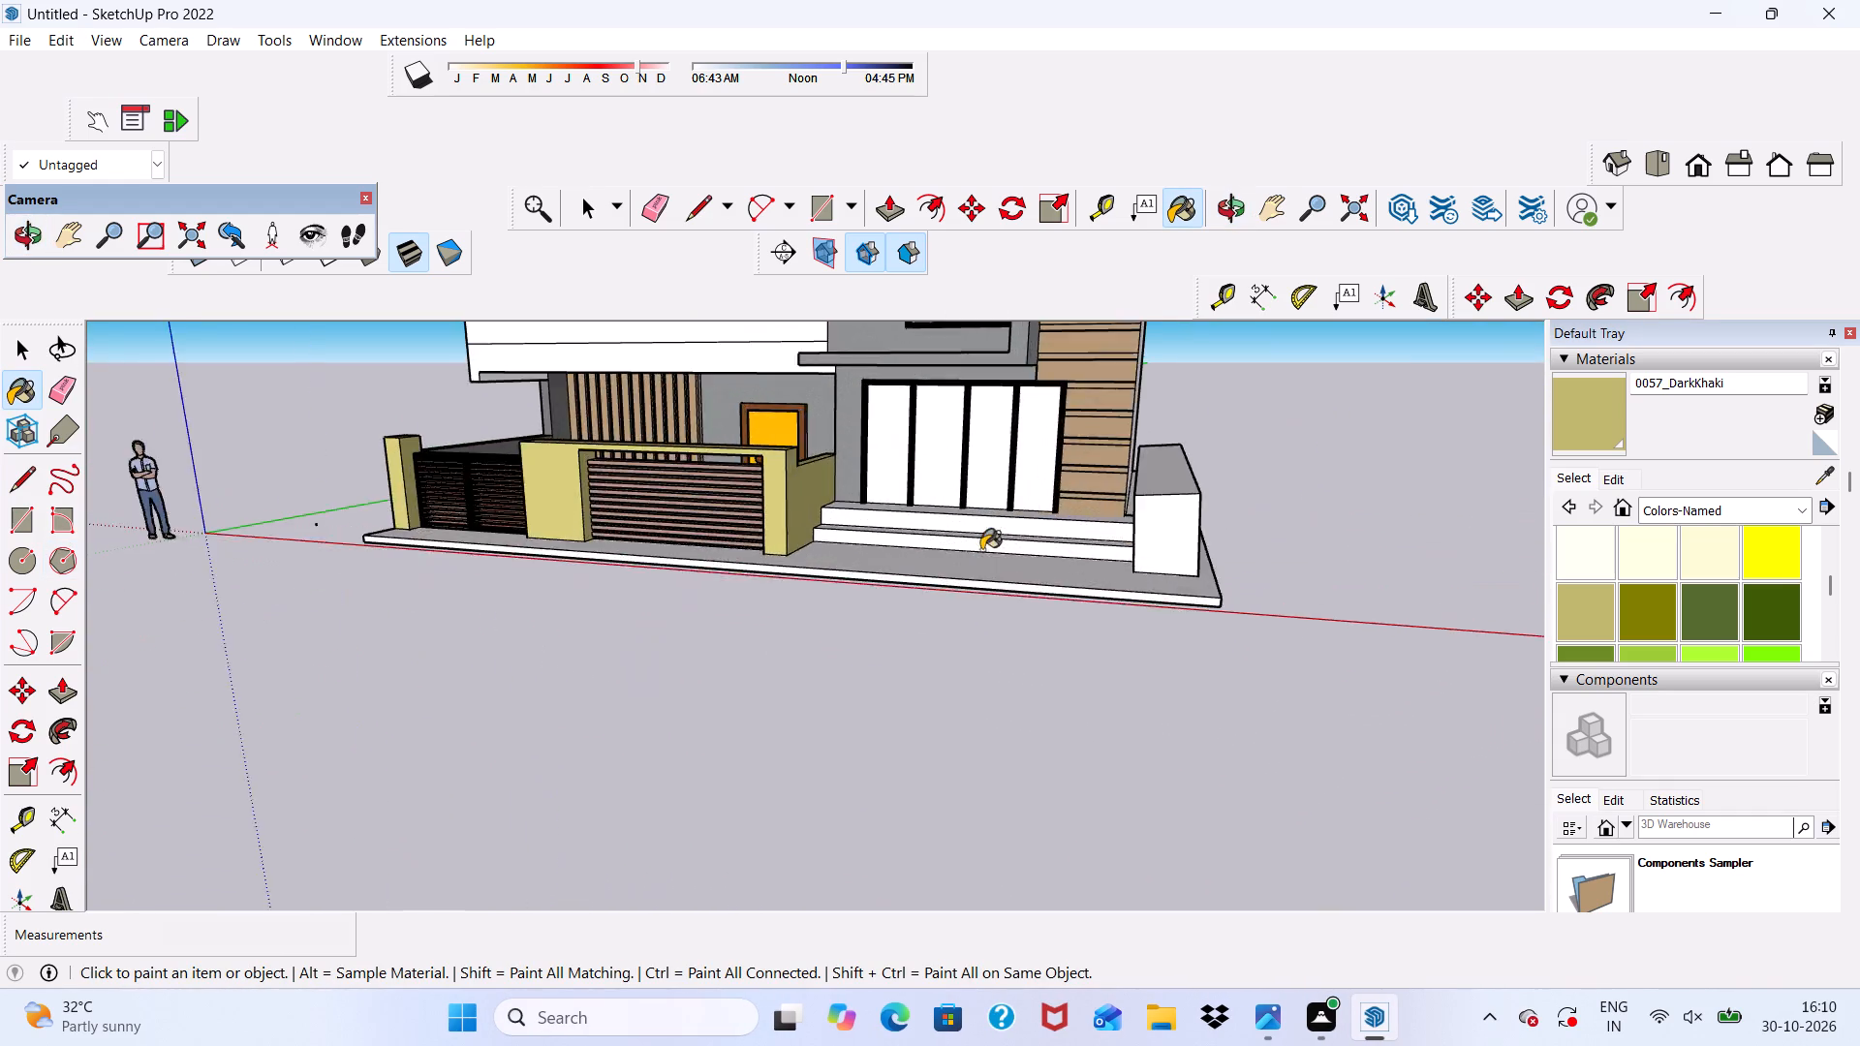
scroll(981, 550, up, 7)
scroll(958, 533, down, 2)
middle_drag(1123, 696, 629, 708)
scroll(1070, 497, up, 1)
click(1100, 444)
Paint the rear open terrace floor and the two wall faces rising beside it with 0057_DarkKhaki.
scroll(929, 461, down, 2)
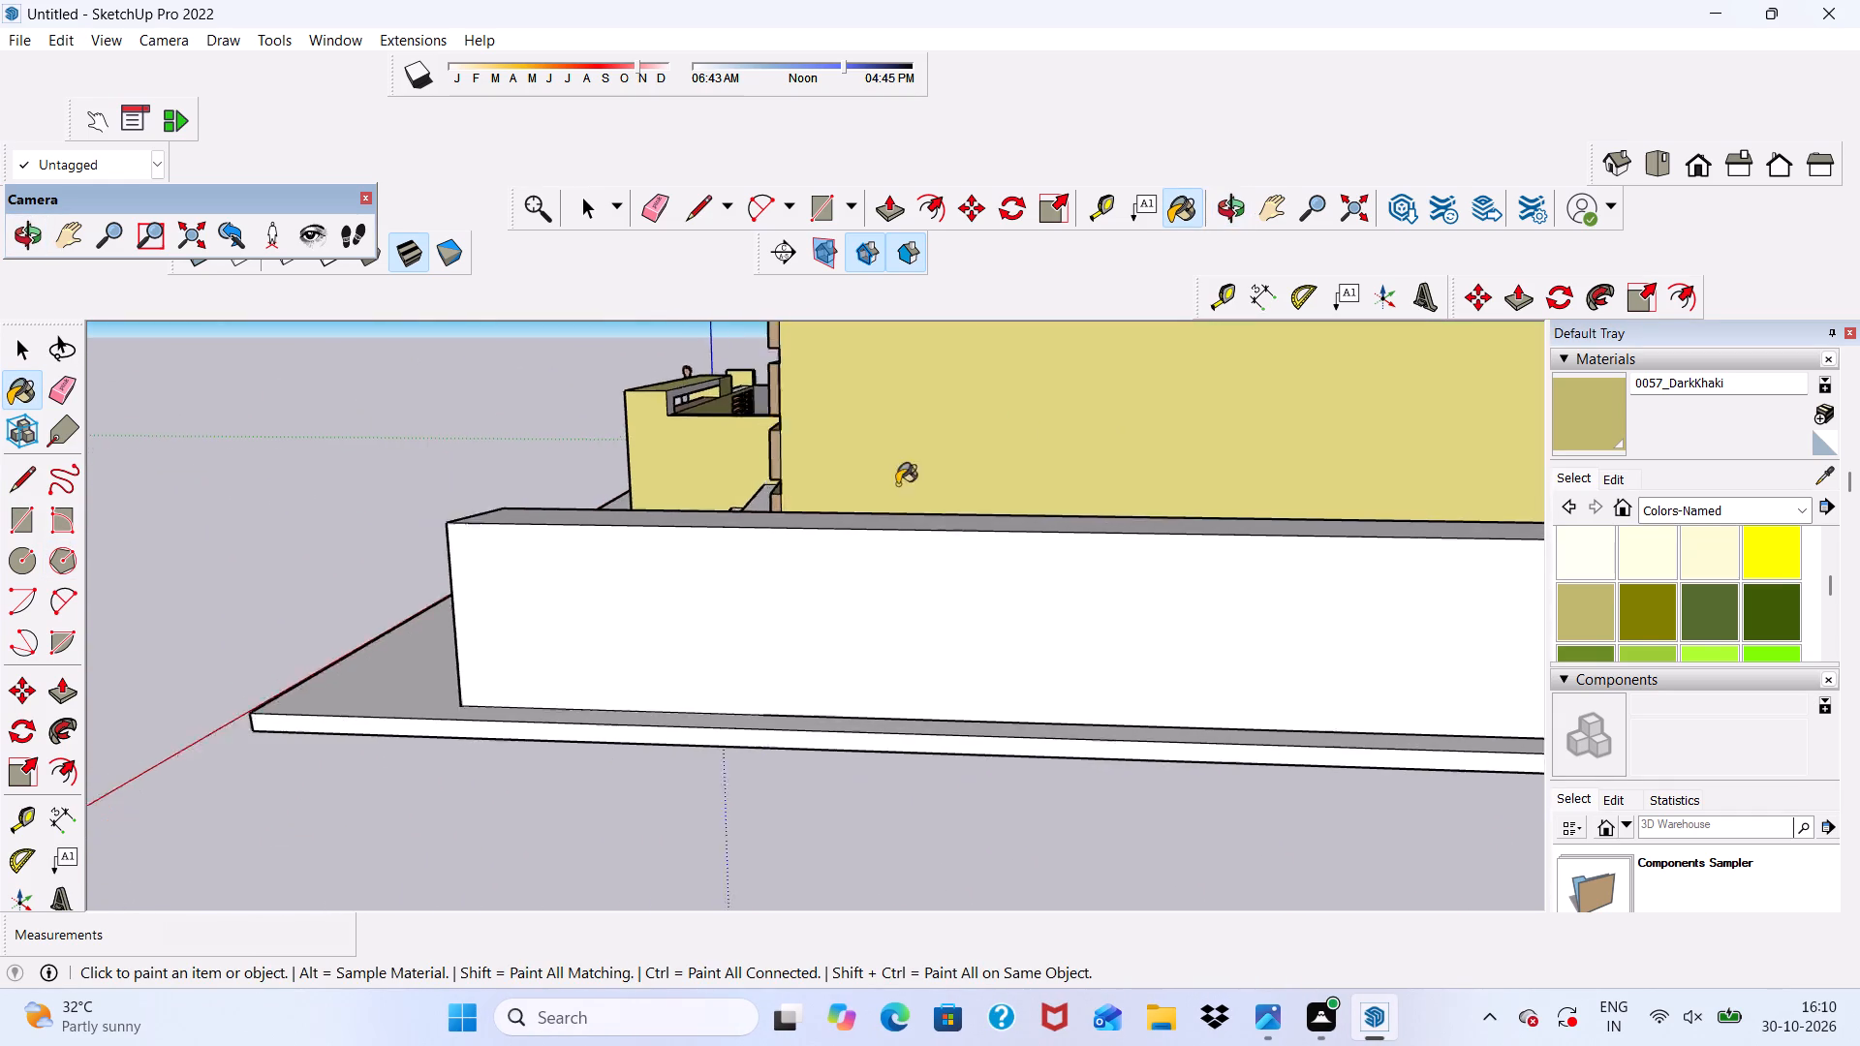
scroll(897, 484, down, 18)
middle_drag(1245, 548, 888, 661)
scroll(888, 539, up, 4)
click(954, 488)
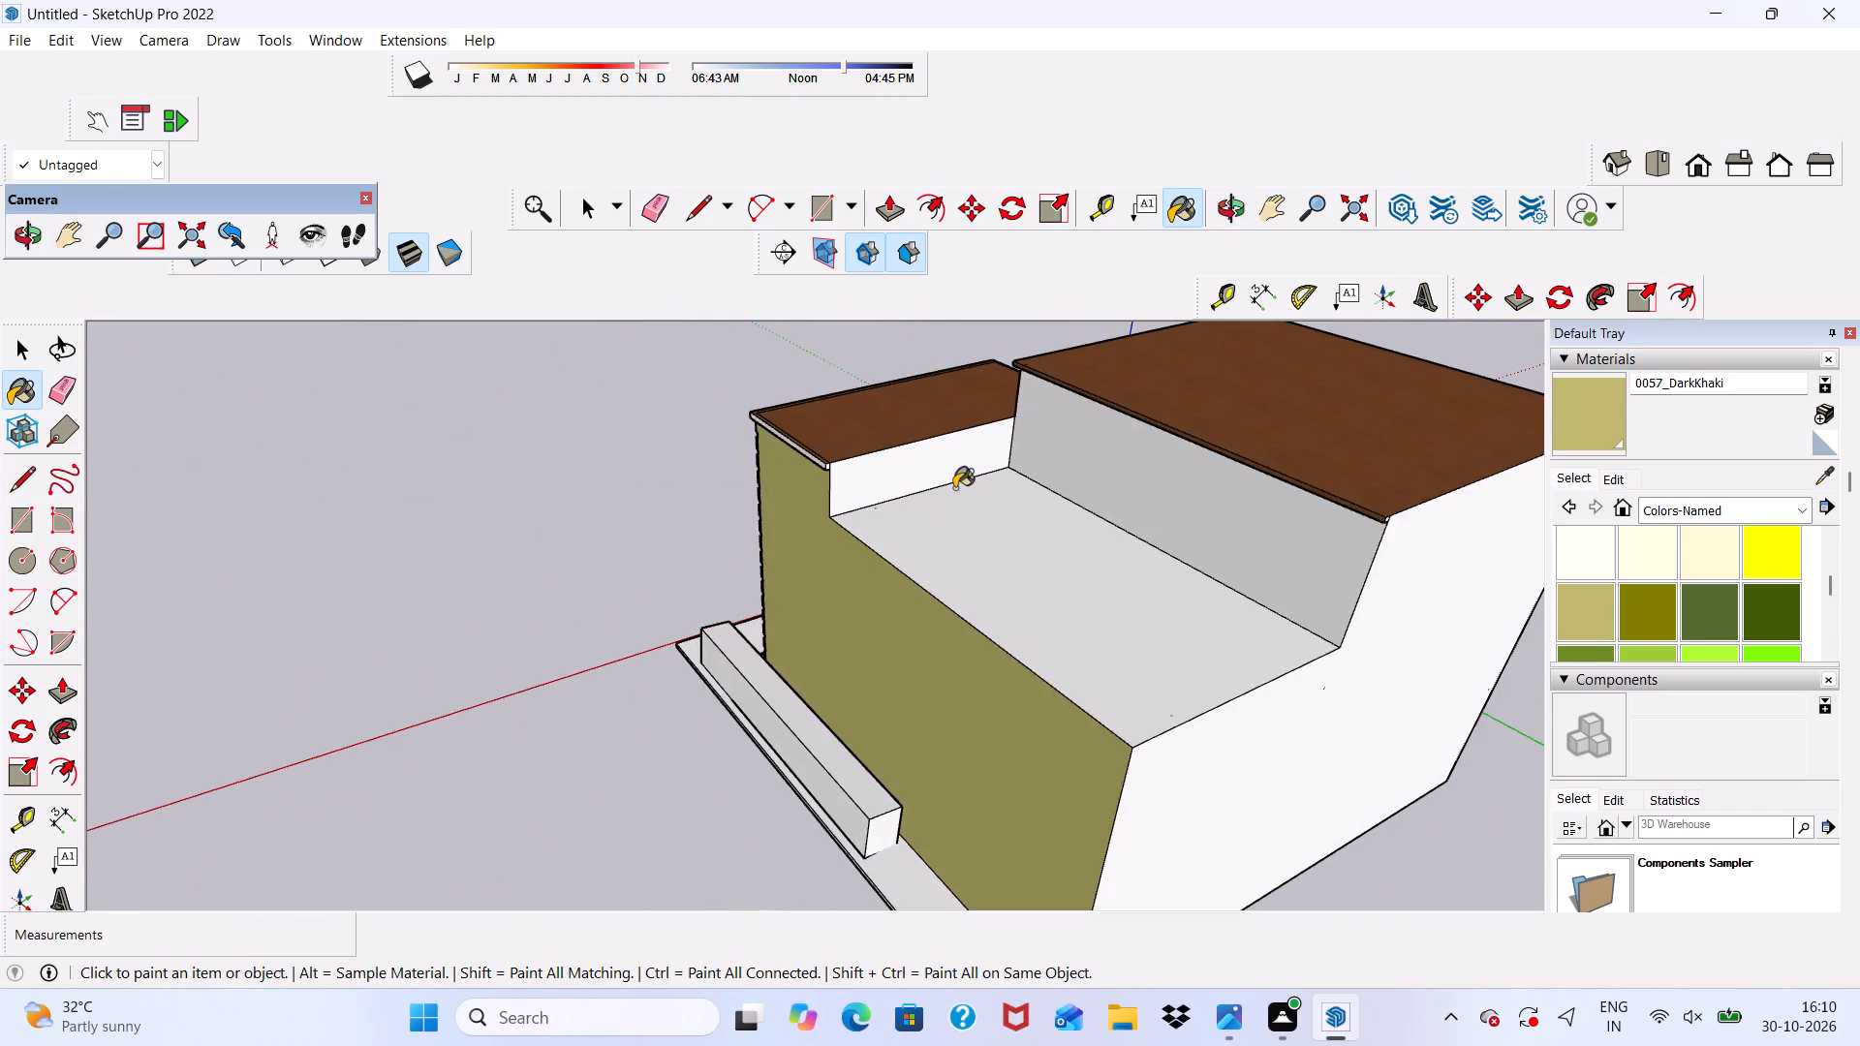
scroll(922, 481, up, 4)
click(918, 459)
click(1232, 415)
Paint the house's rear wall with 0057_DarkKhaki.
scroll(1117, 394, down, 6)
middle_drag(1299, 723, 1226, 618)
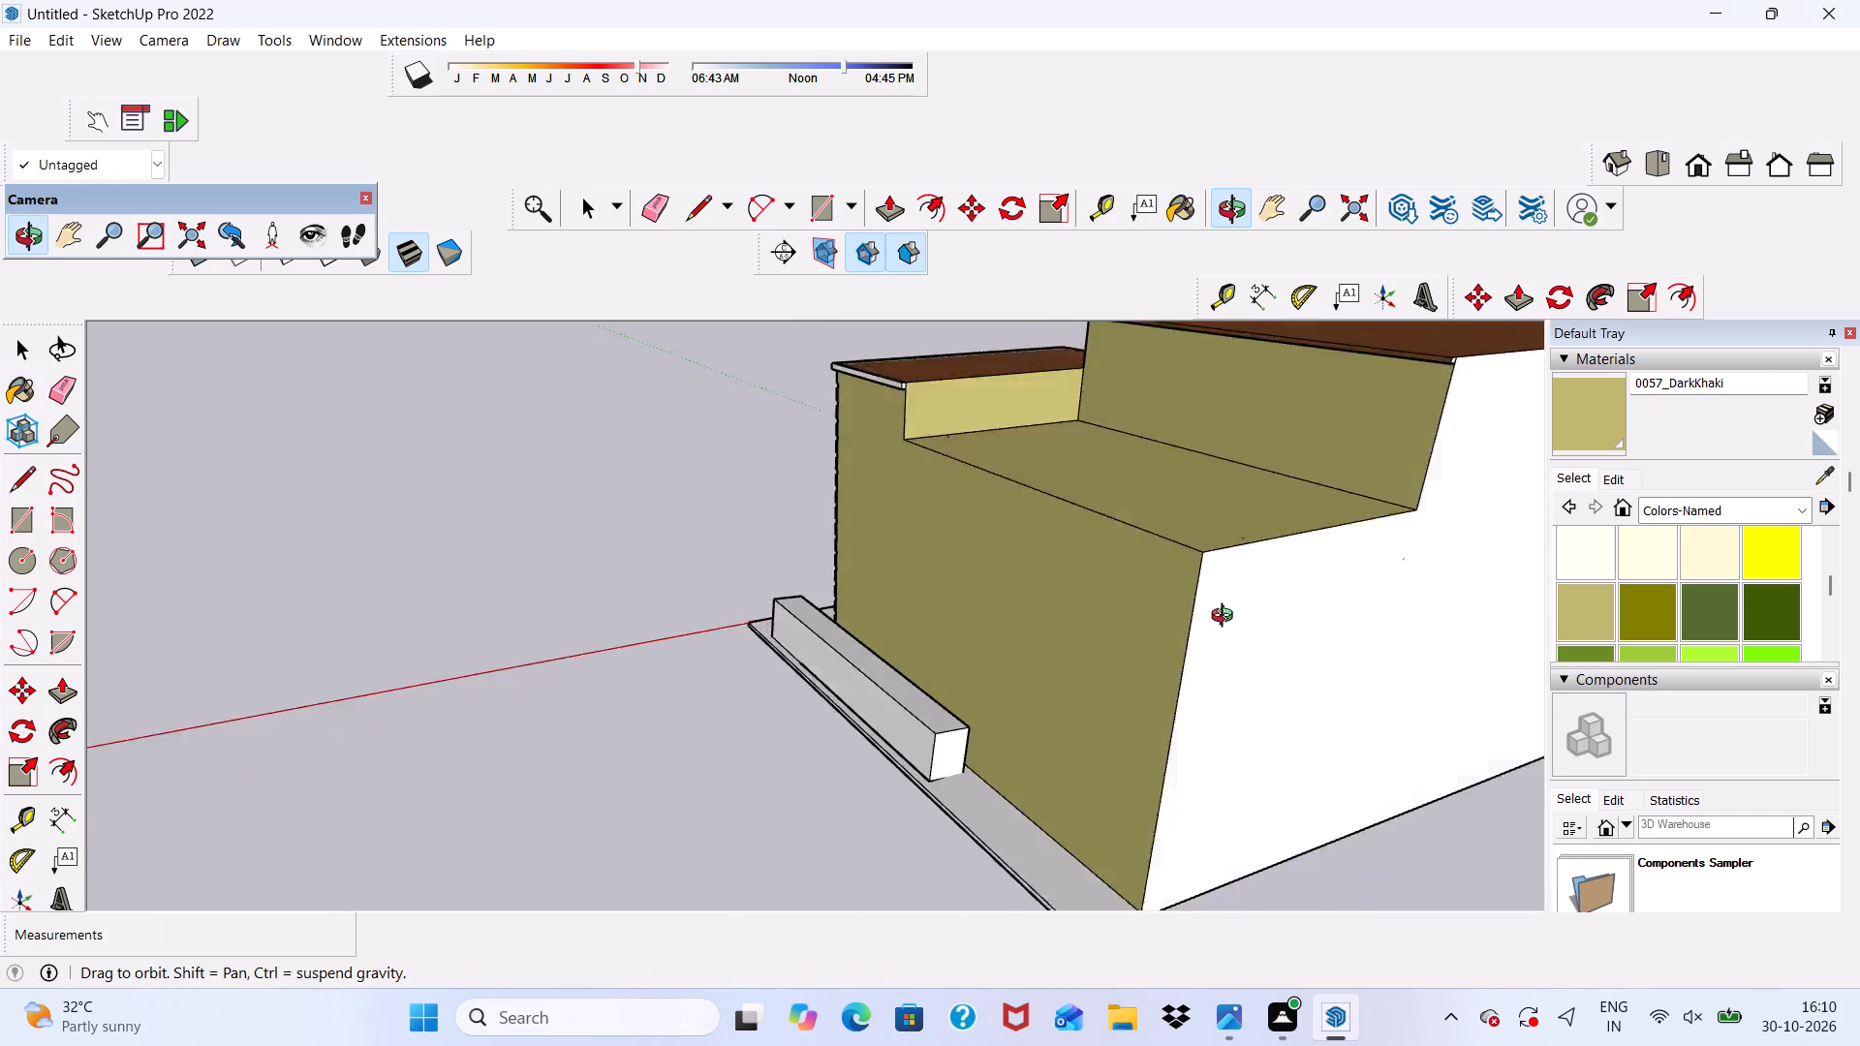
middle_drag(1226, 618, 1220, 612)
click(1219, 612)
scroll(1108, 591, down, 11)
middle_drag(1326, 629, 1859, 659)
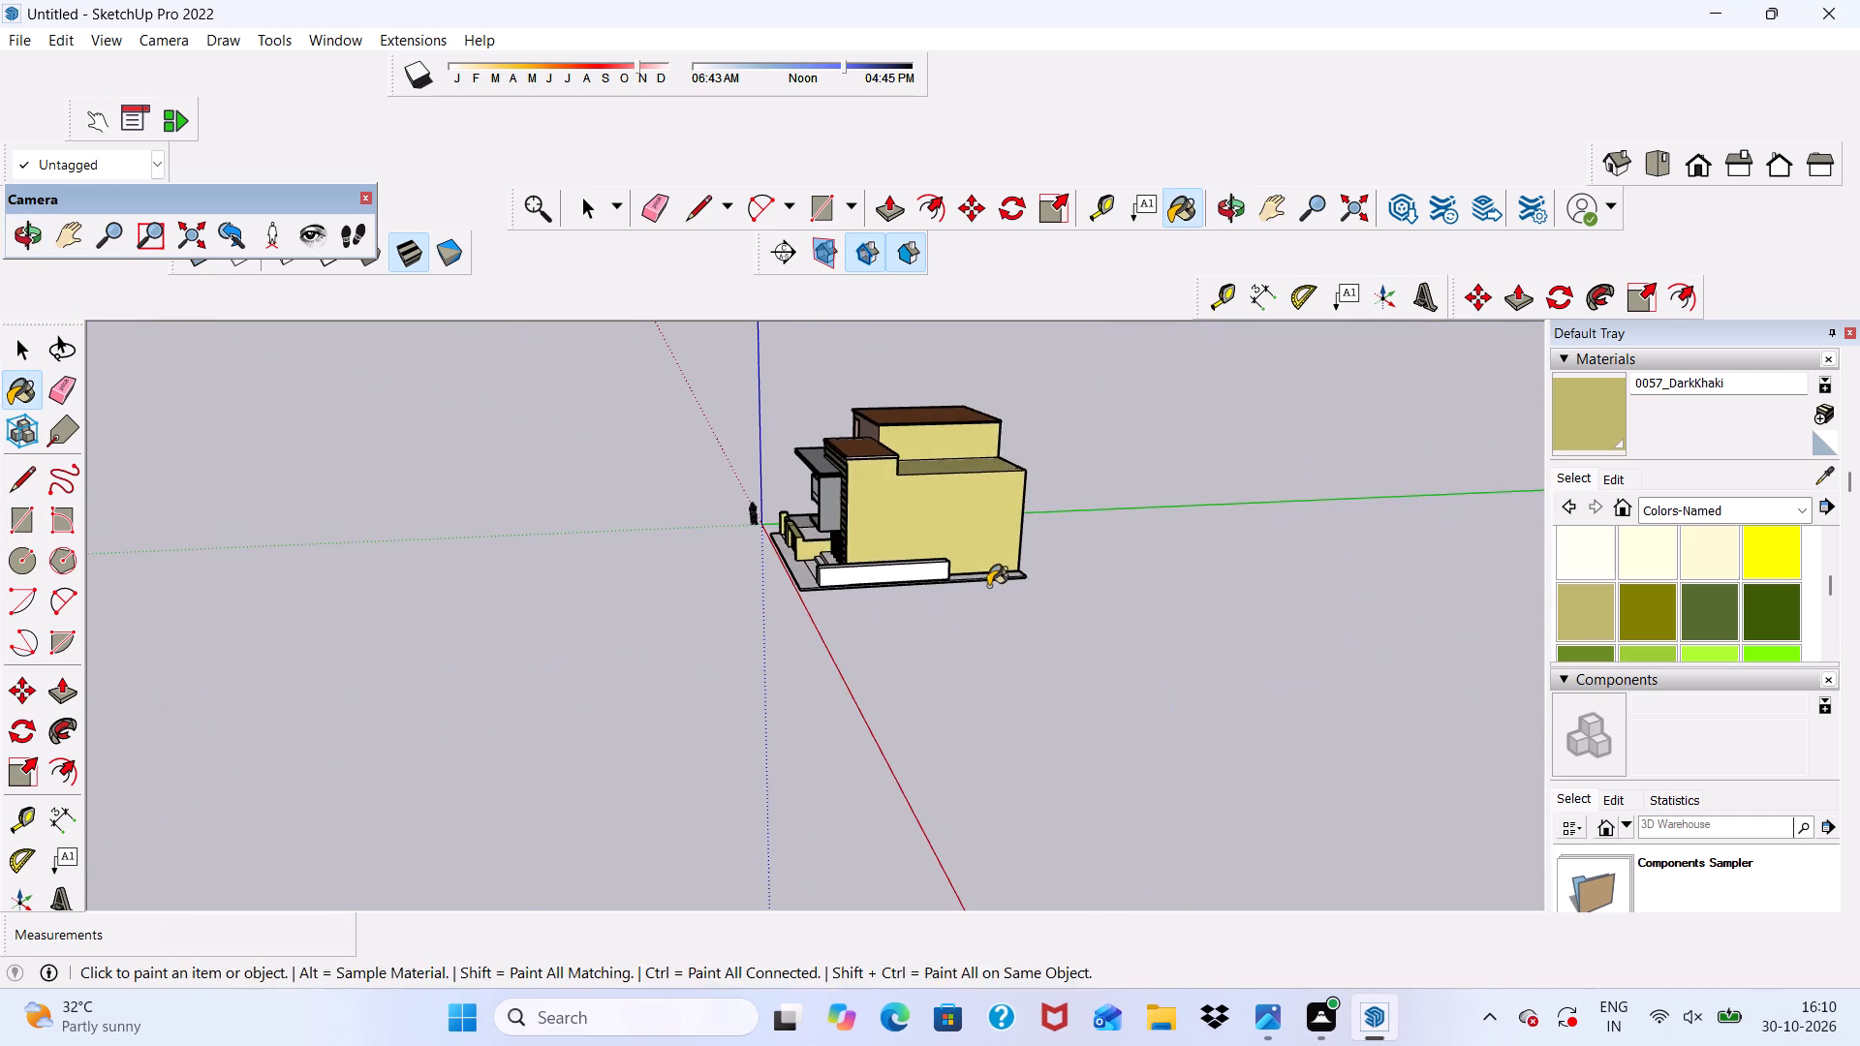
Paint the top face of the slatted double gate between the front boundary posts with 0137_Black.
middle_drag(988, 586, 1693, 584)
scroll(941, 573, up, 5)
key(space)
scroll(685, 465, up, 14)
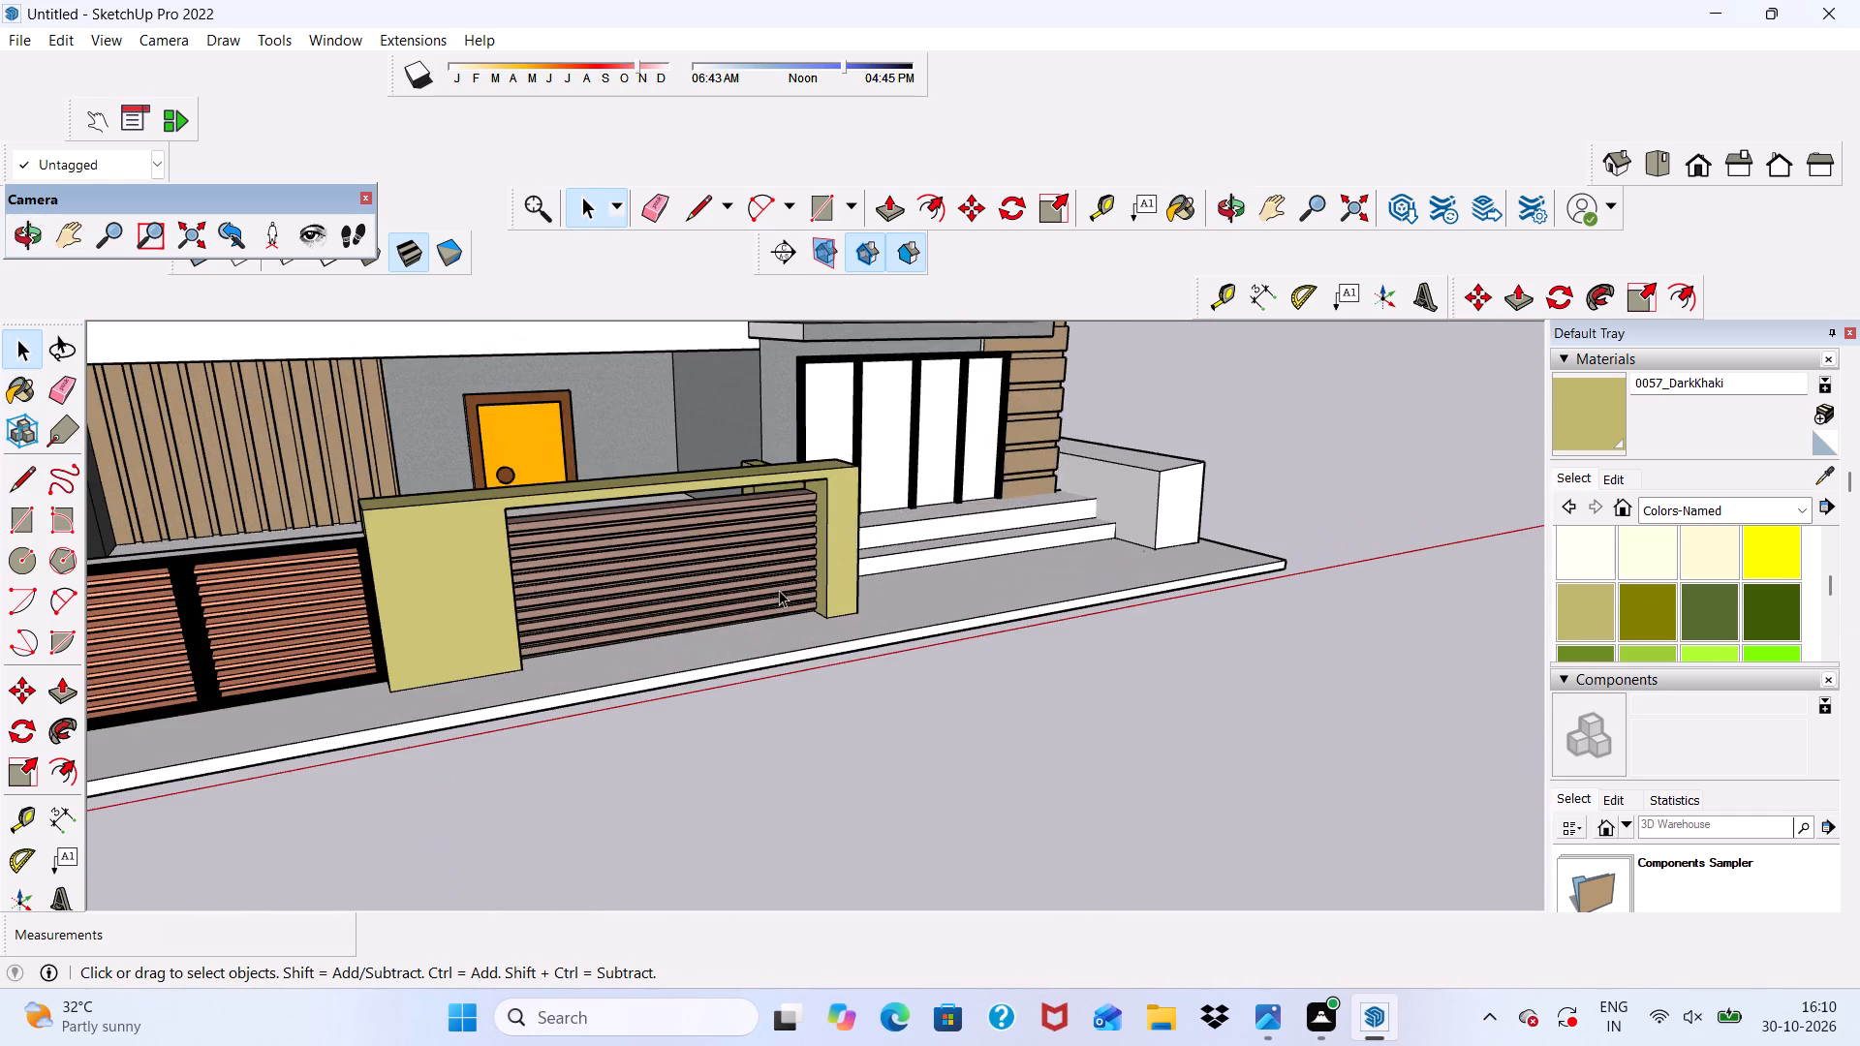
middle_drag(779, 585, 622, 538)
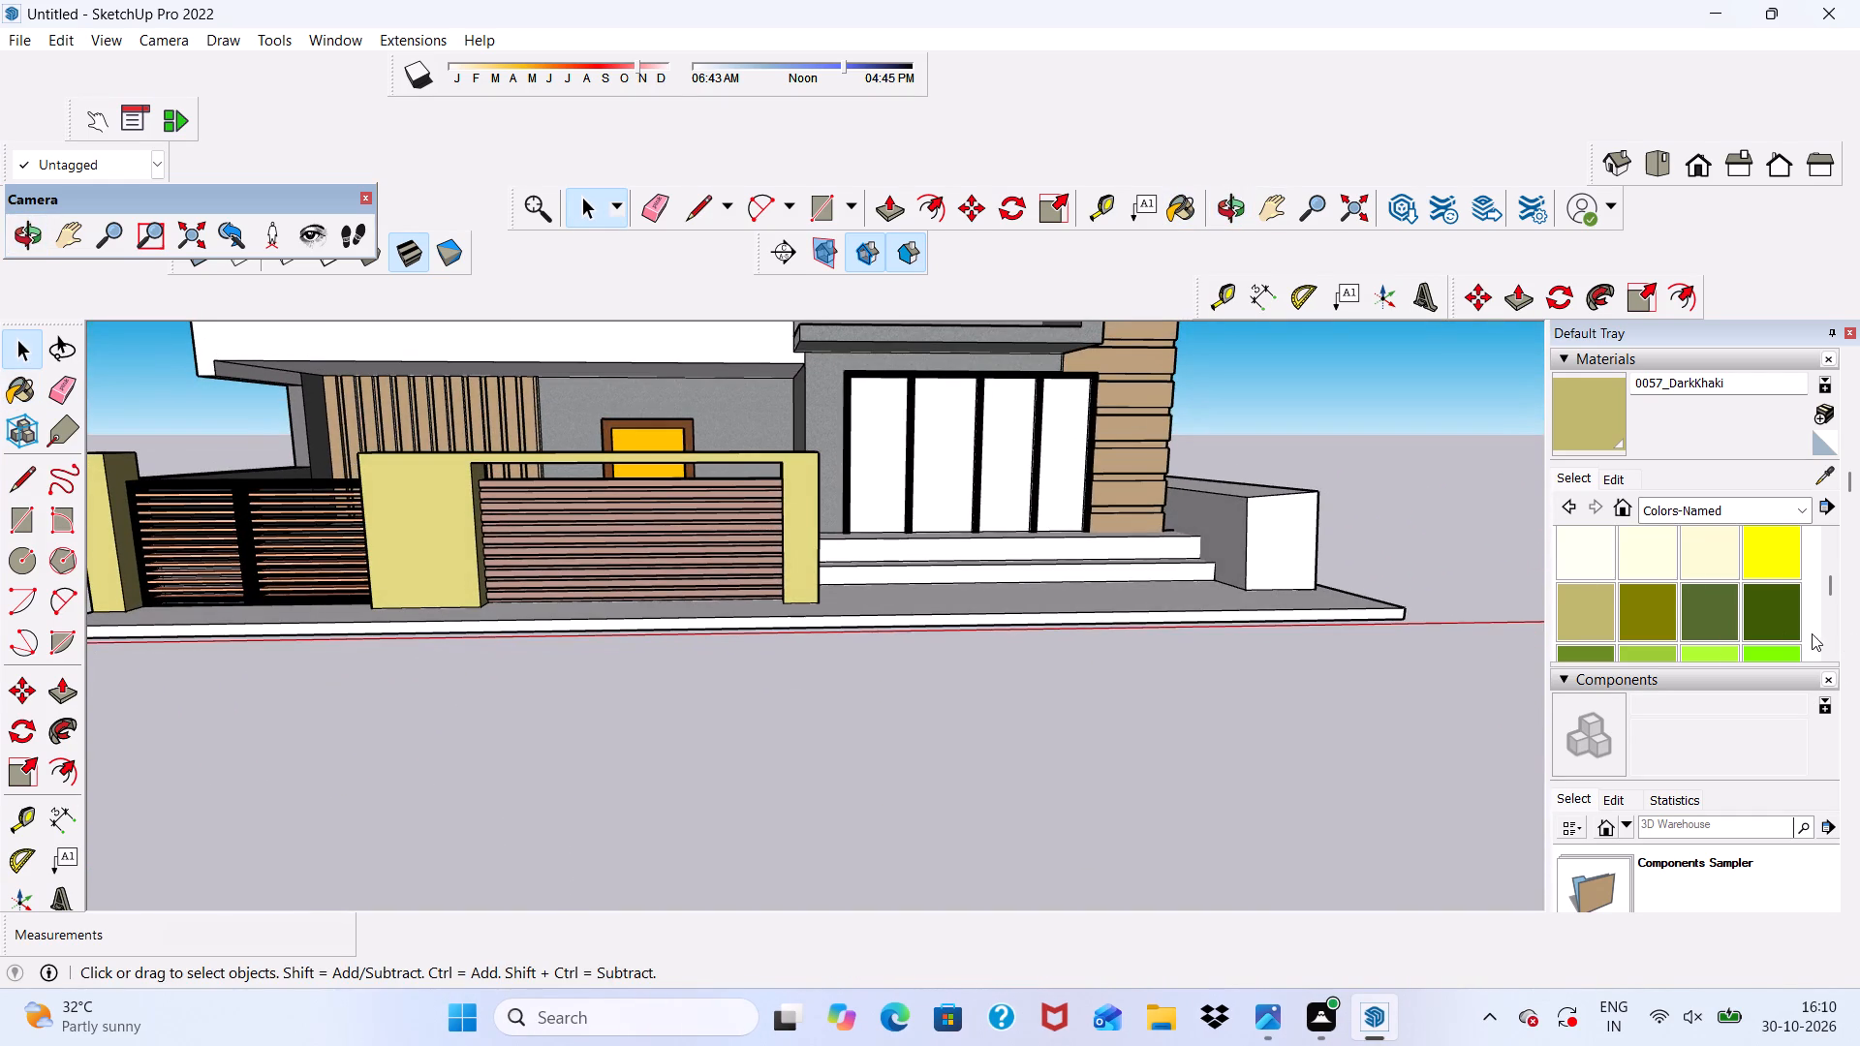
scroll(1730, 605, down, 14)
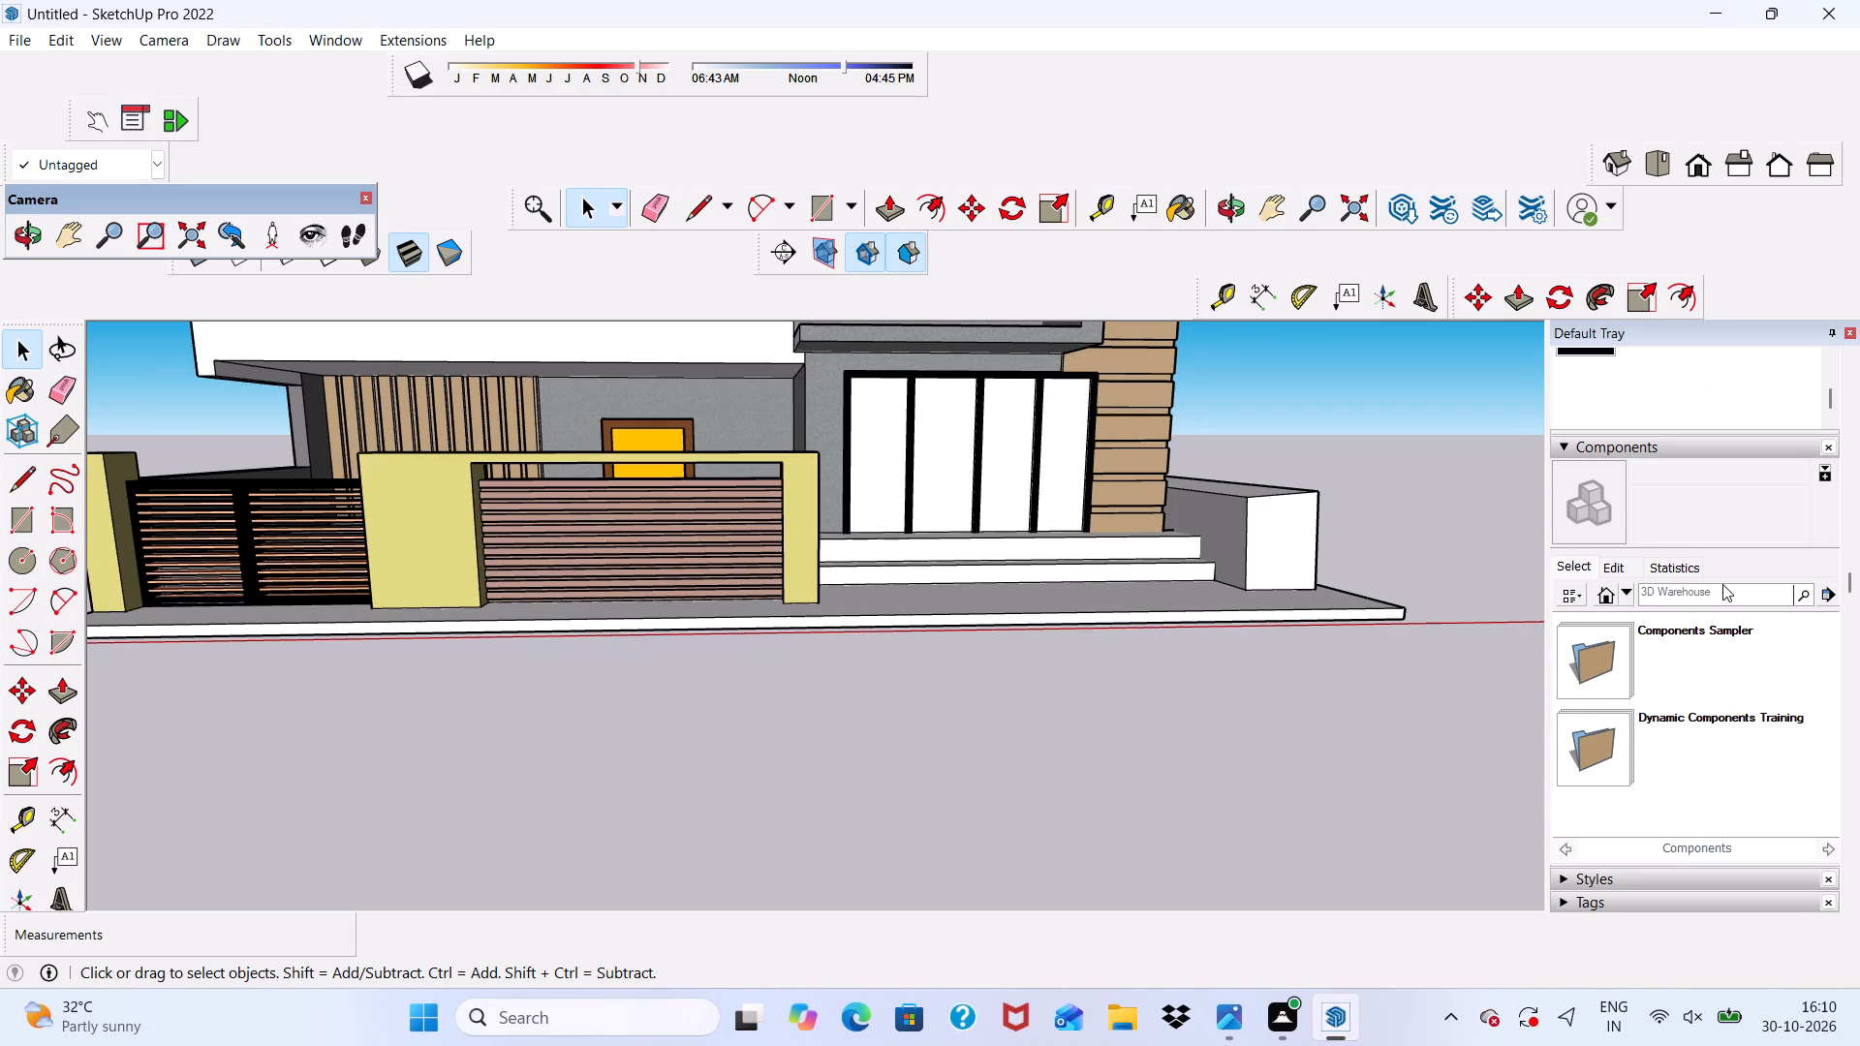
scroll(1722, 584, down, 1)
scroll(1722, 584, up, 3)
click(1580, 555)
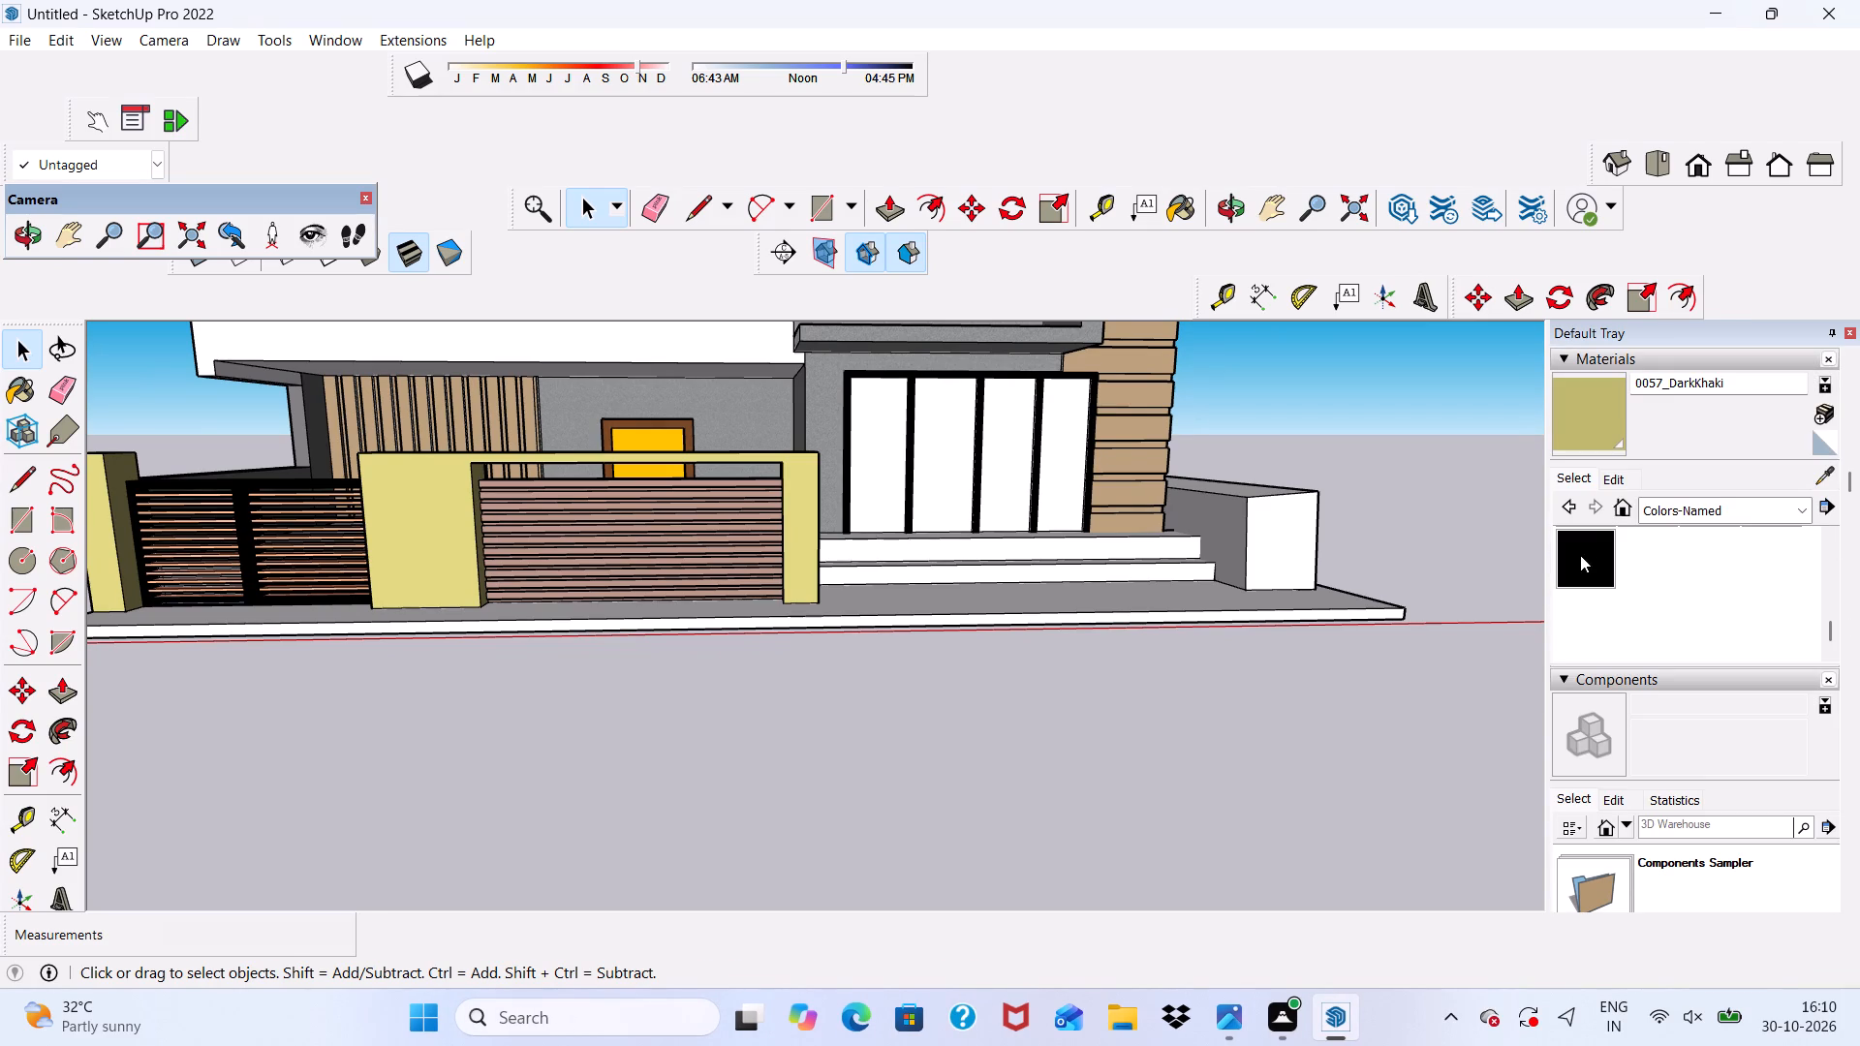
scroll(1417, 541, down, 6)
scroll(635, 486, up, 5)
middle_drag(719, 552, 735, 646)
scroll(720, 623, up, 4)
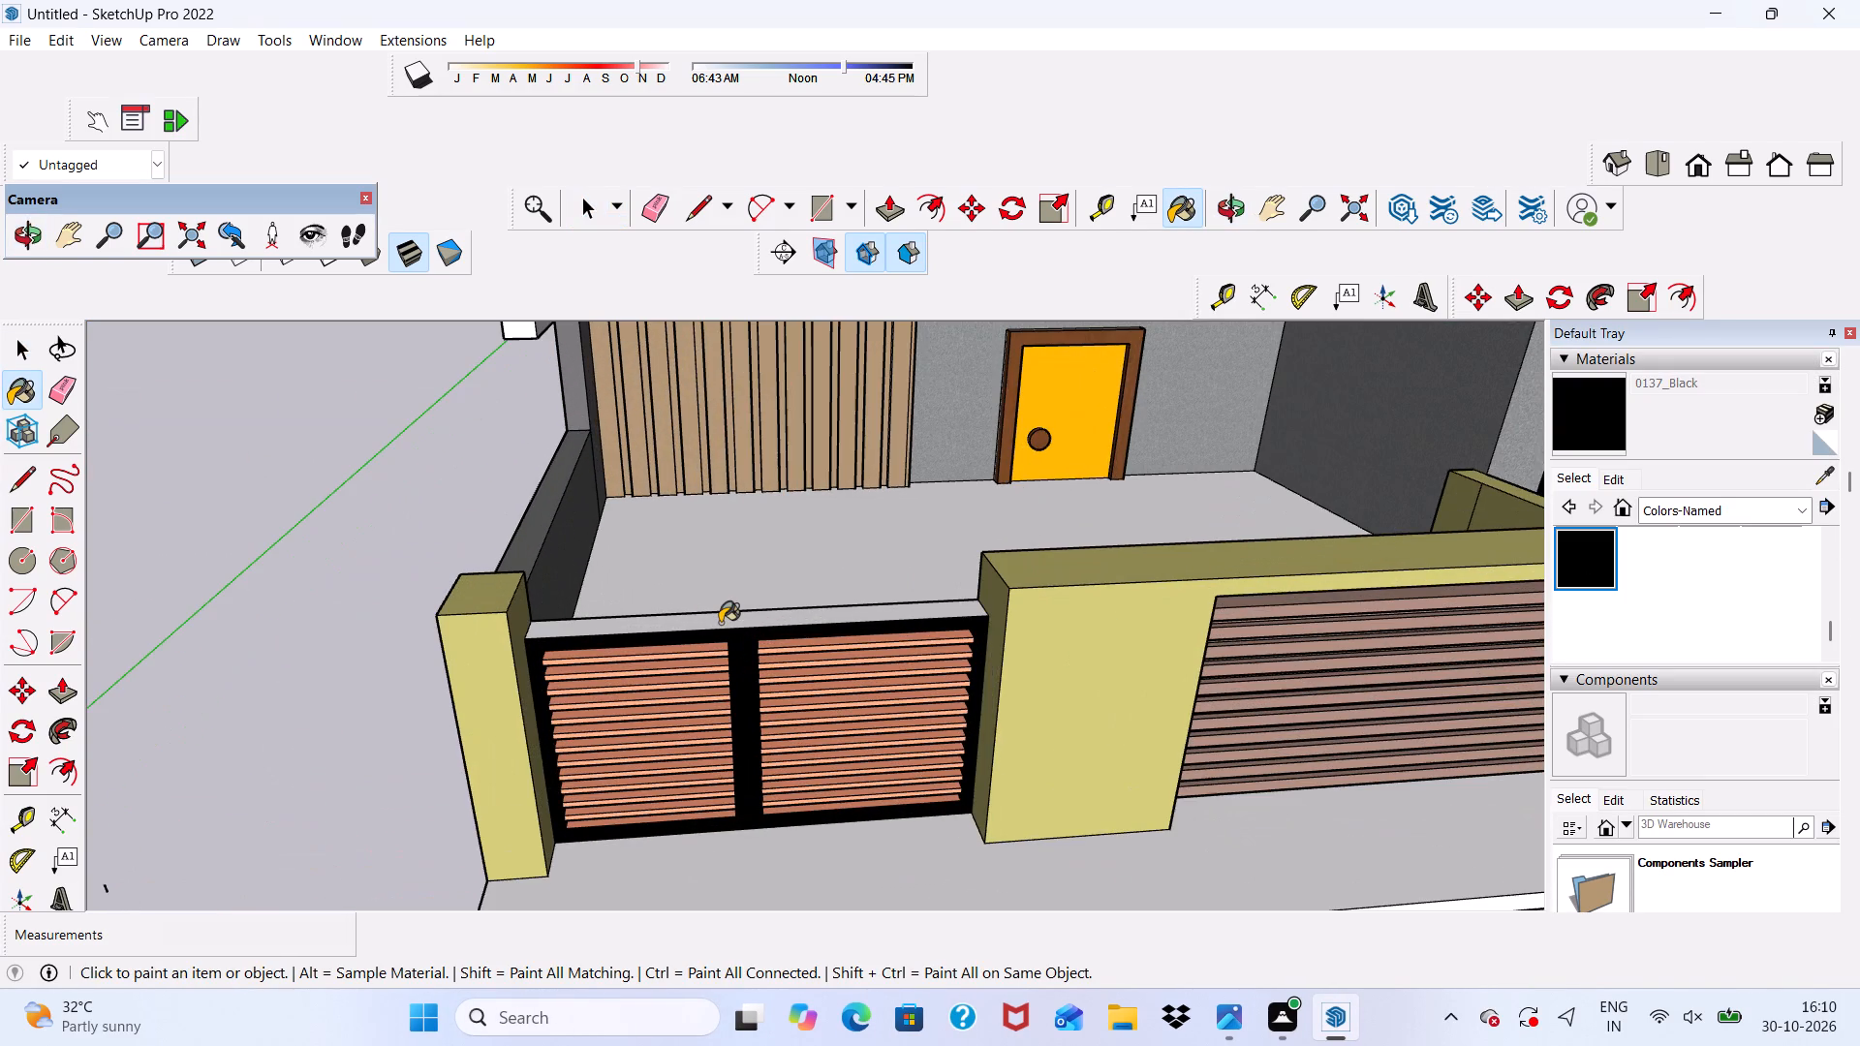
click(720, 623)
scroll(720, 623, down, 5)
middle_drag(737, 665, 606, 564)
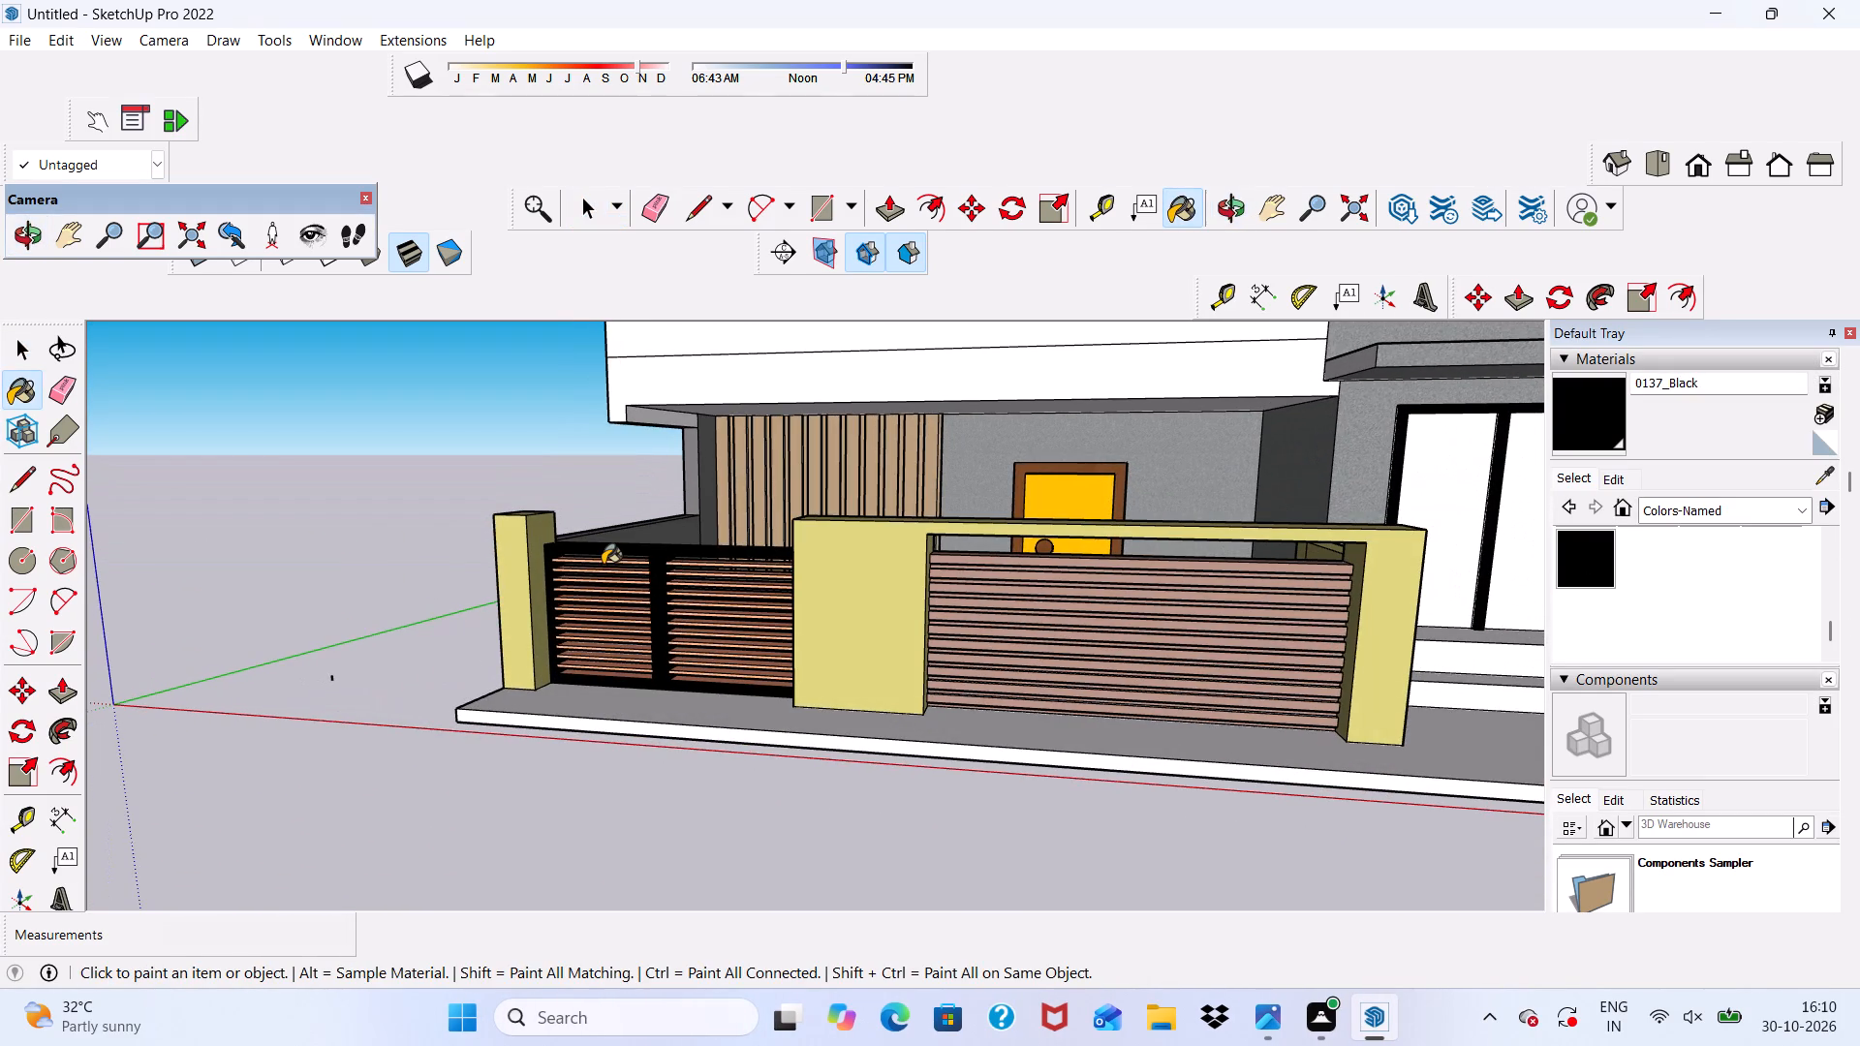
key(space)
Paint the first pane of the ground-floor front glazing beside the steps with Translucent Glass Gray.
scroll(762, 576, down, 4)
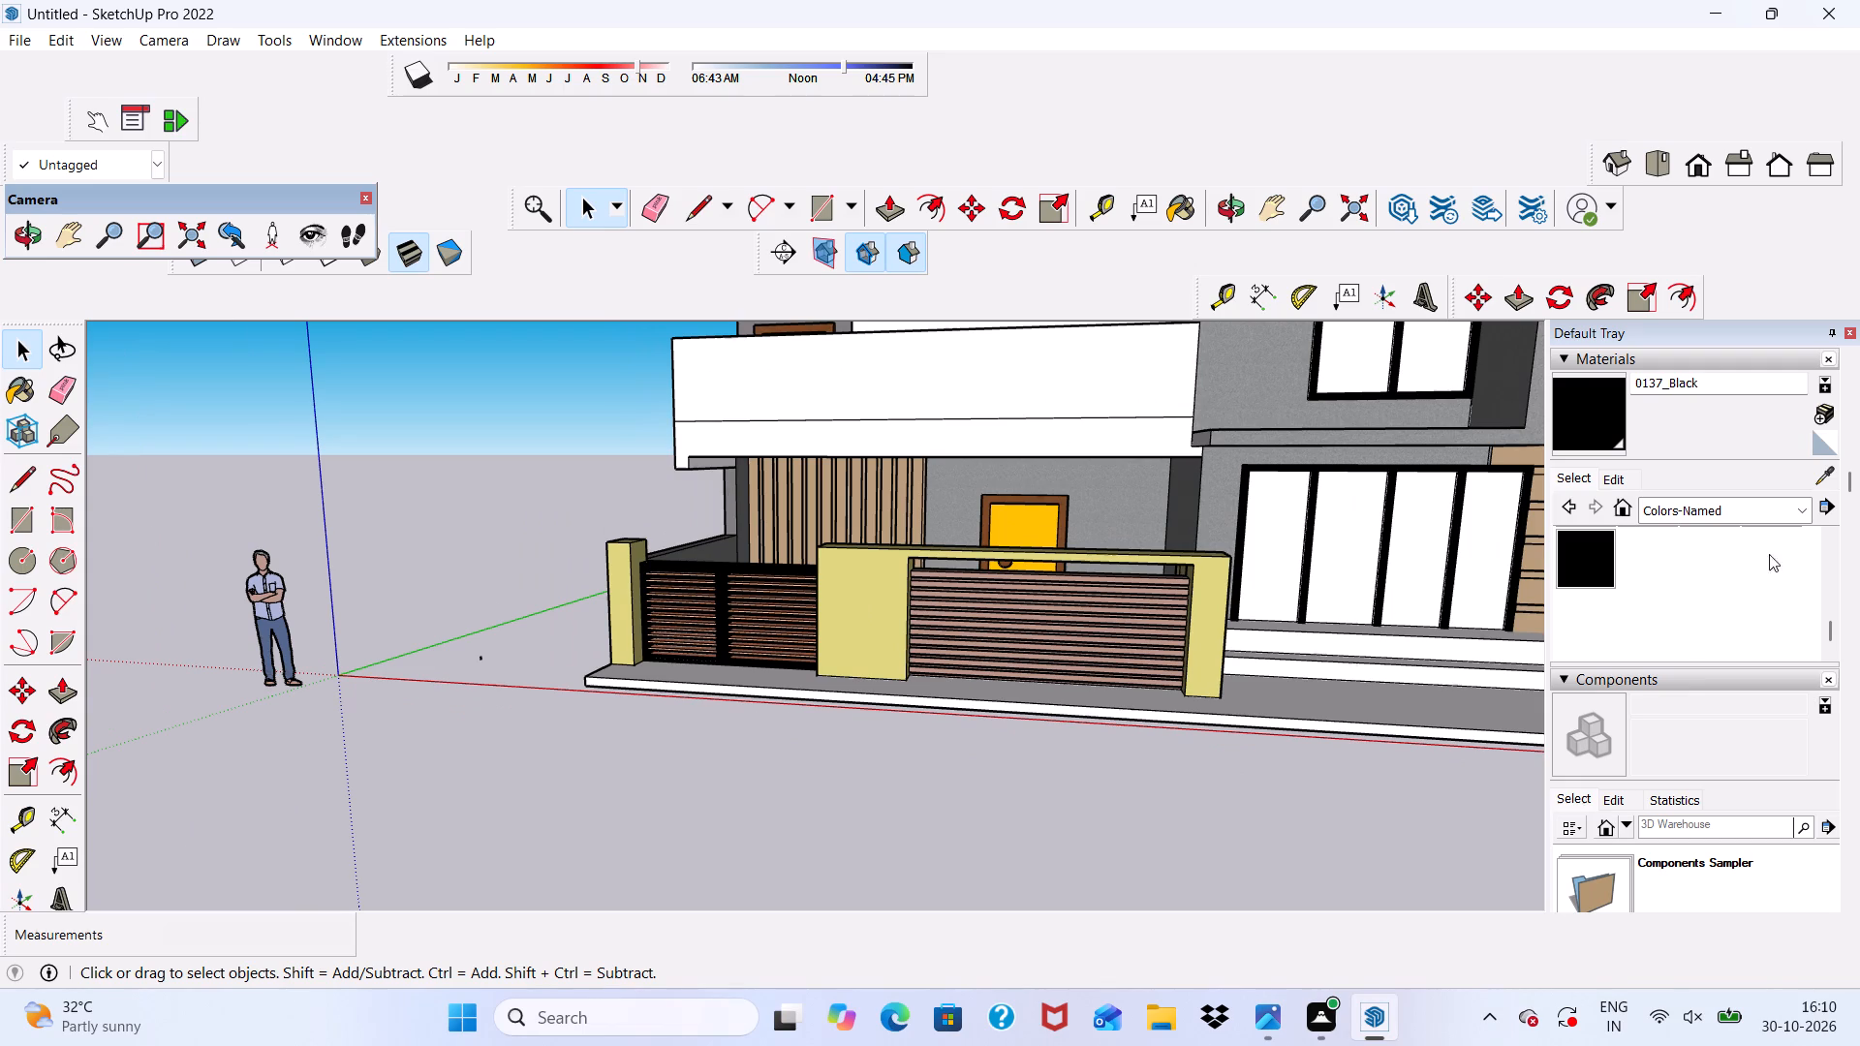
click(1804, 516)
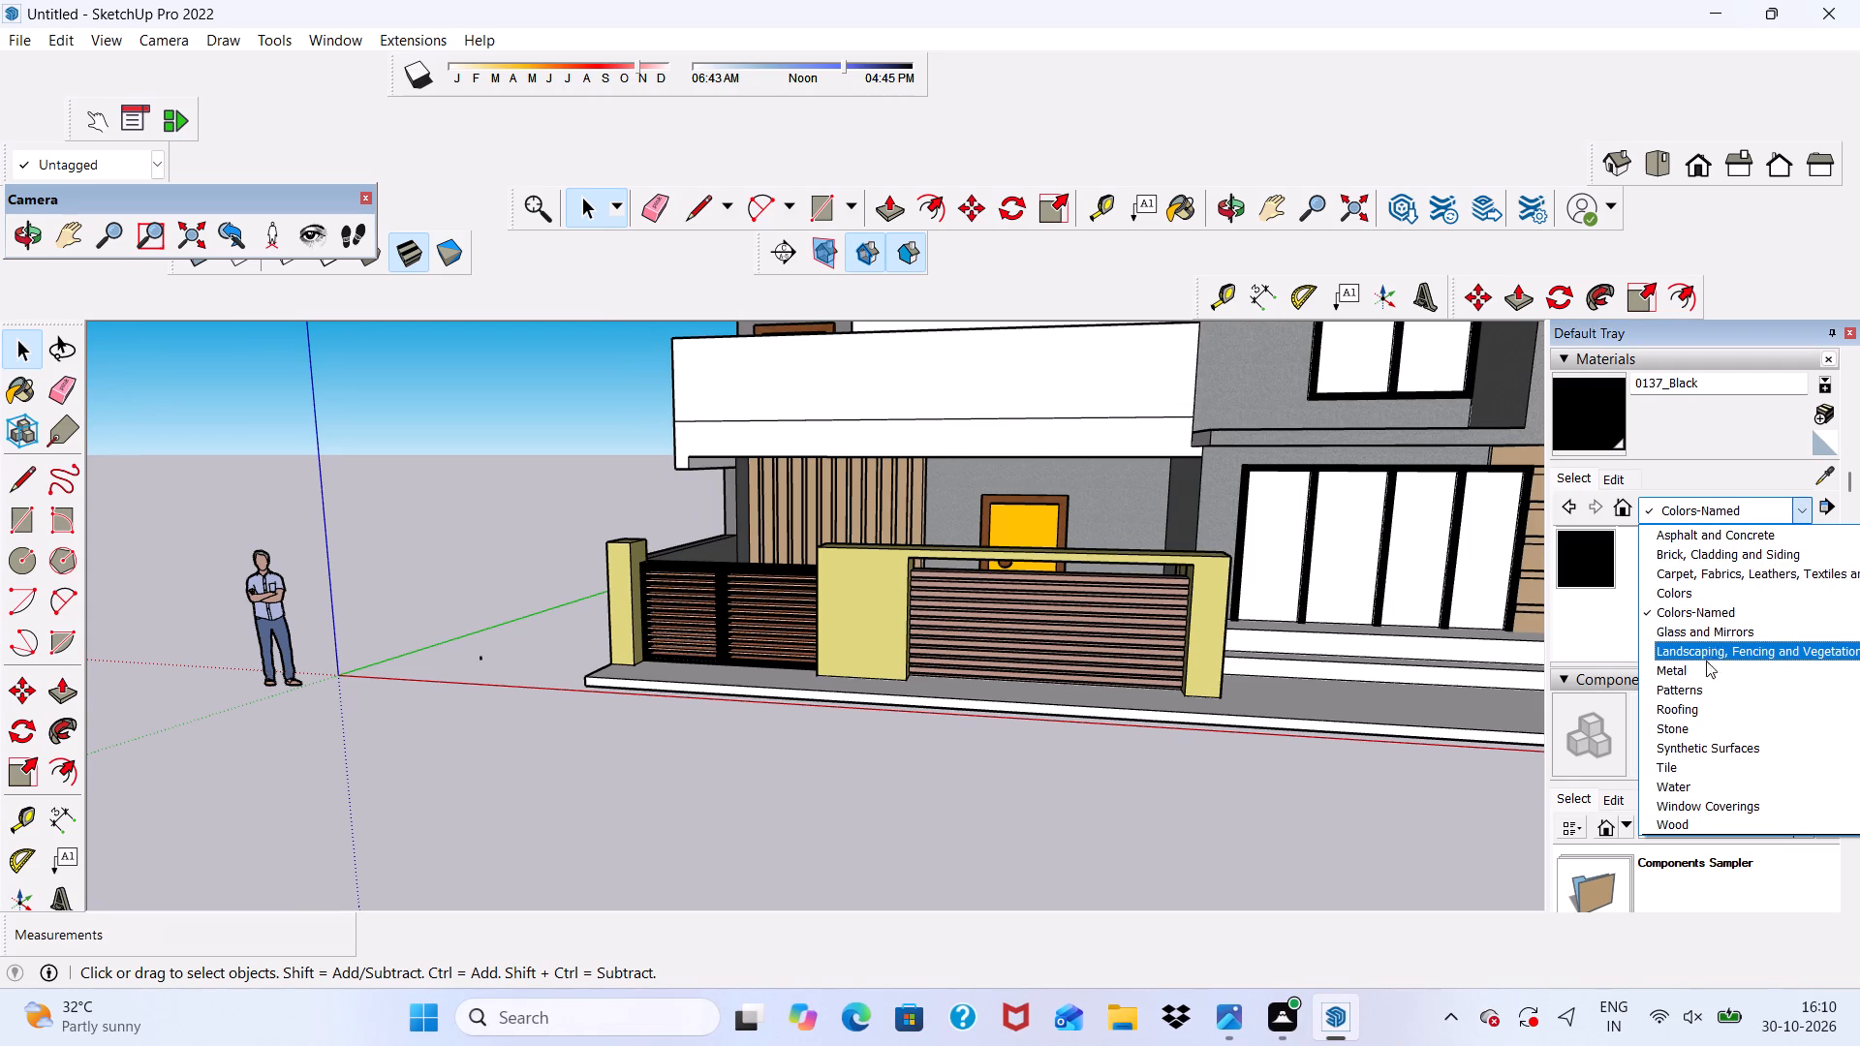
click(1677, 618)
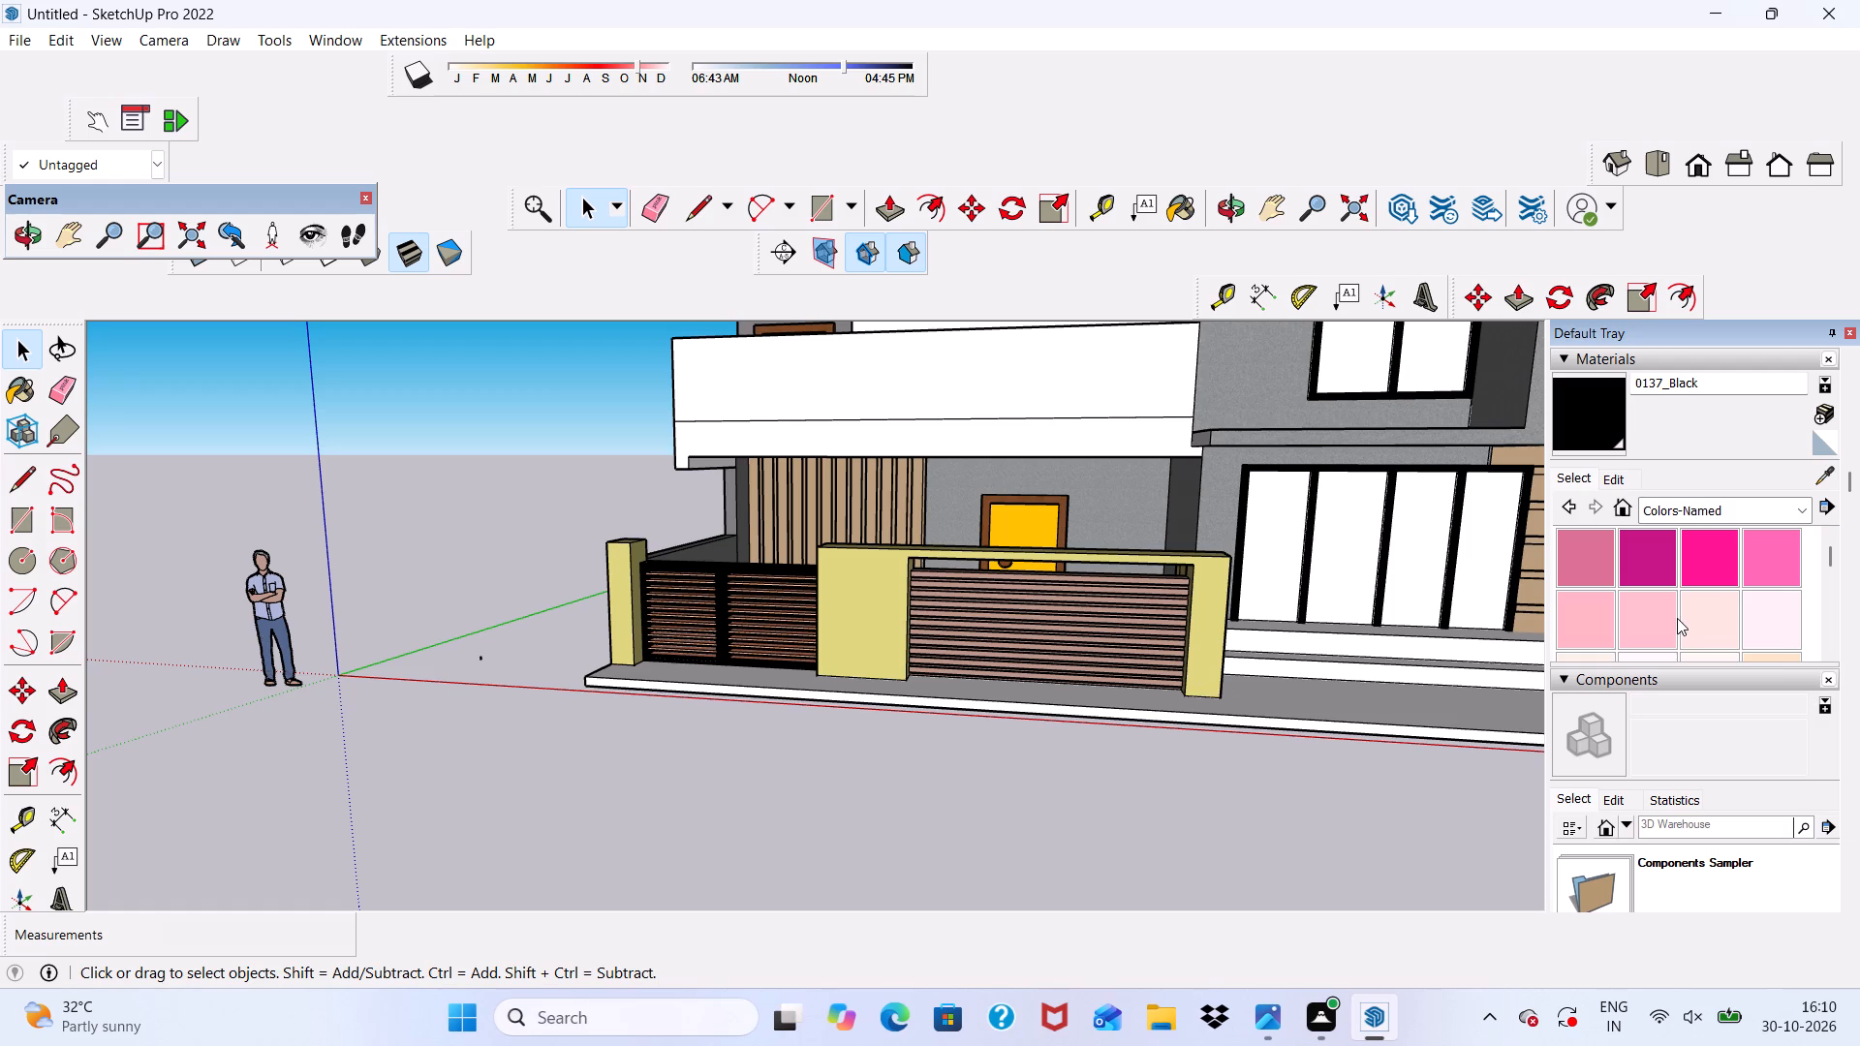
click(1801, 512)
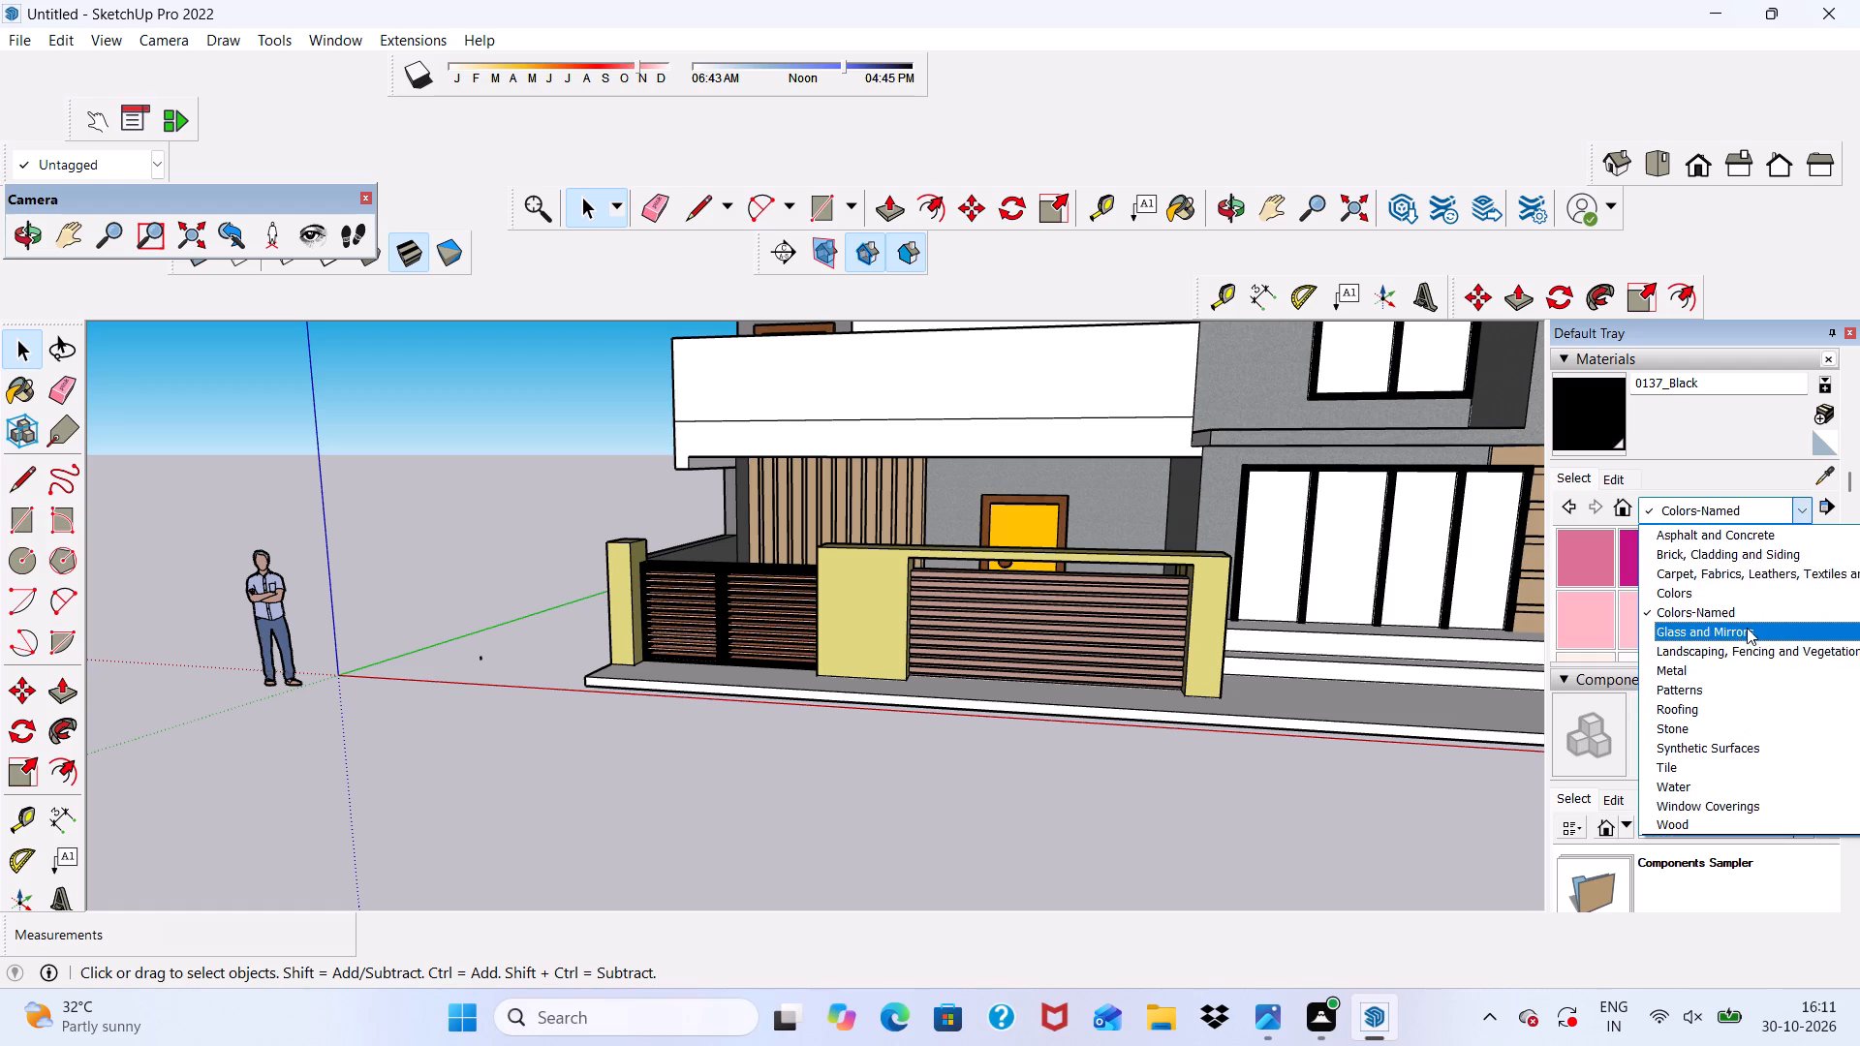
click(1743, 634)
click(1779, 618)
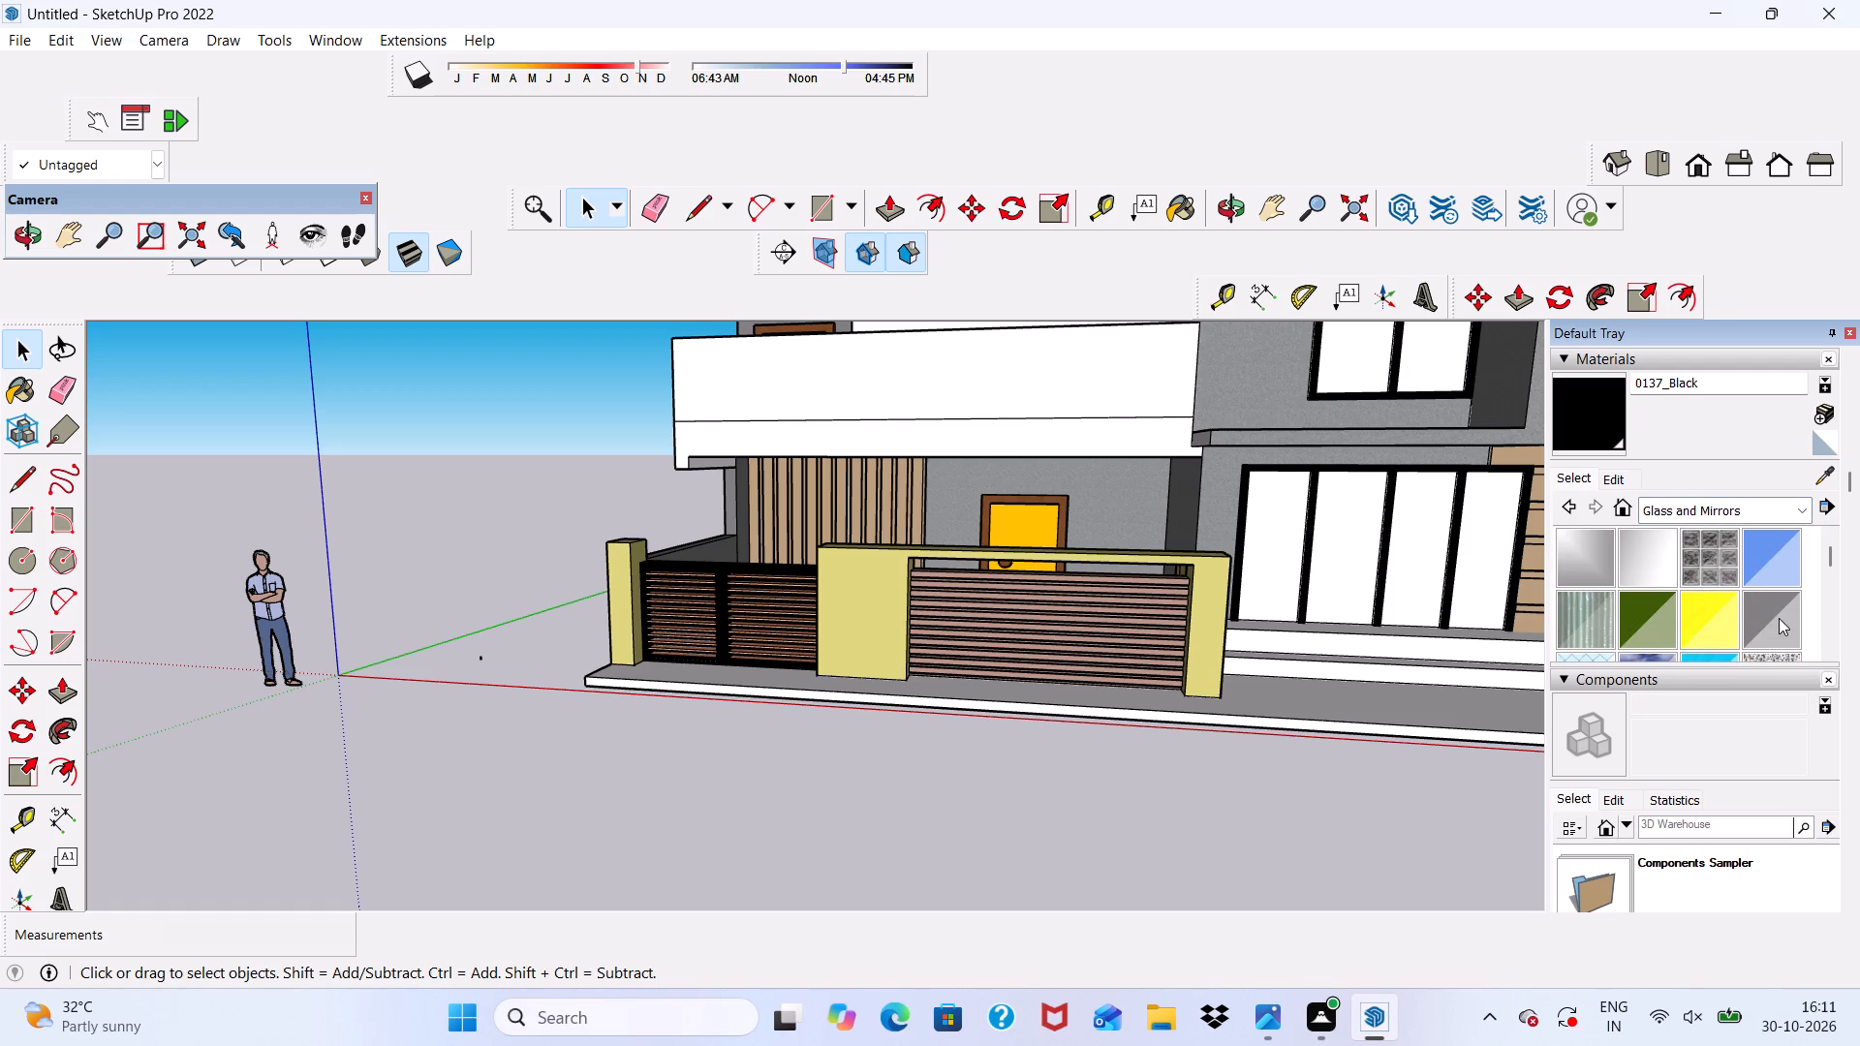
scroll(1068, 483, down, 6)
scroll(1043, 637, up, 6)
scroll(1306, 546, up, 4)
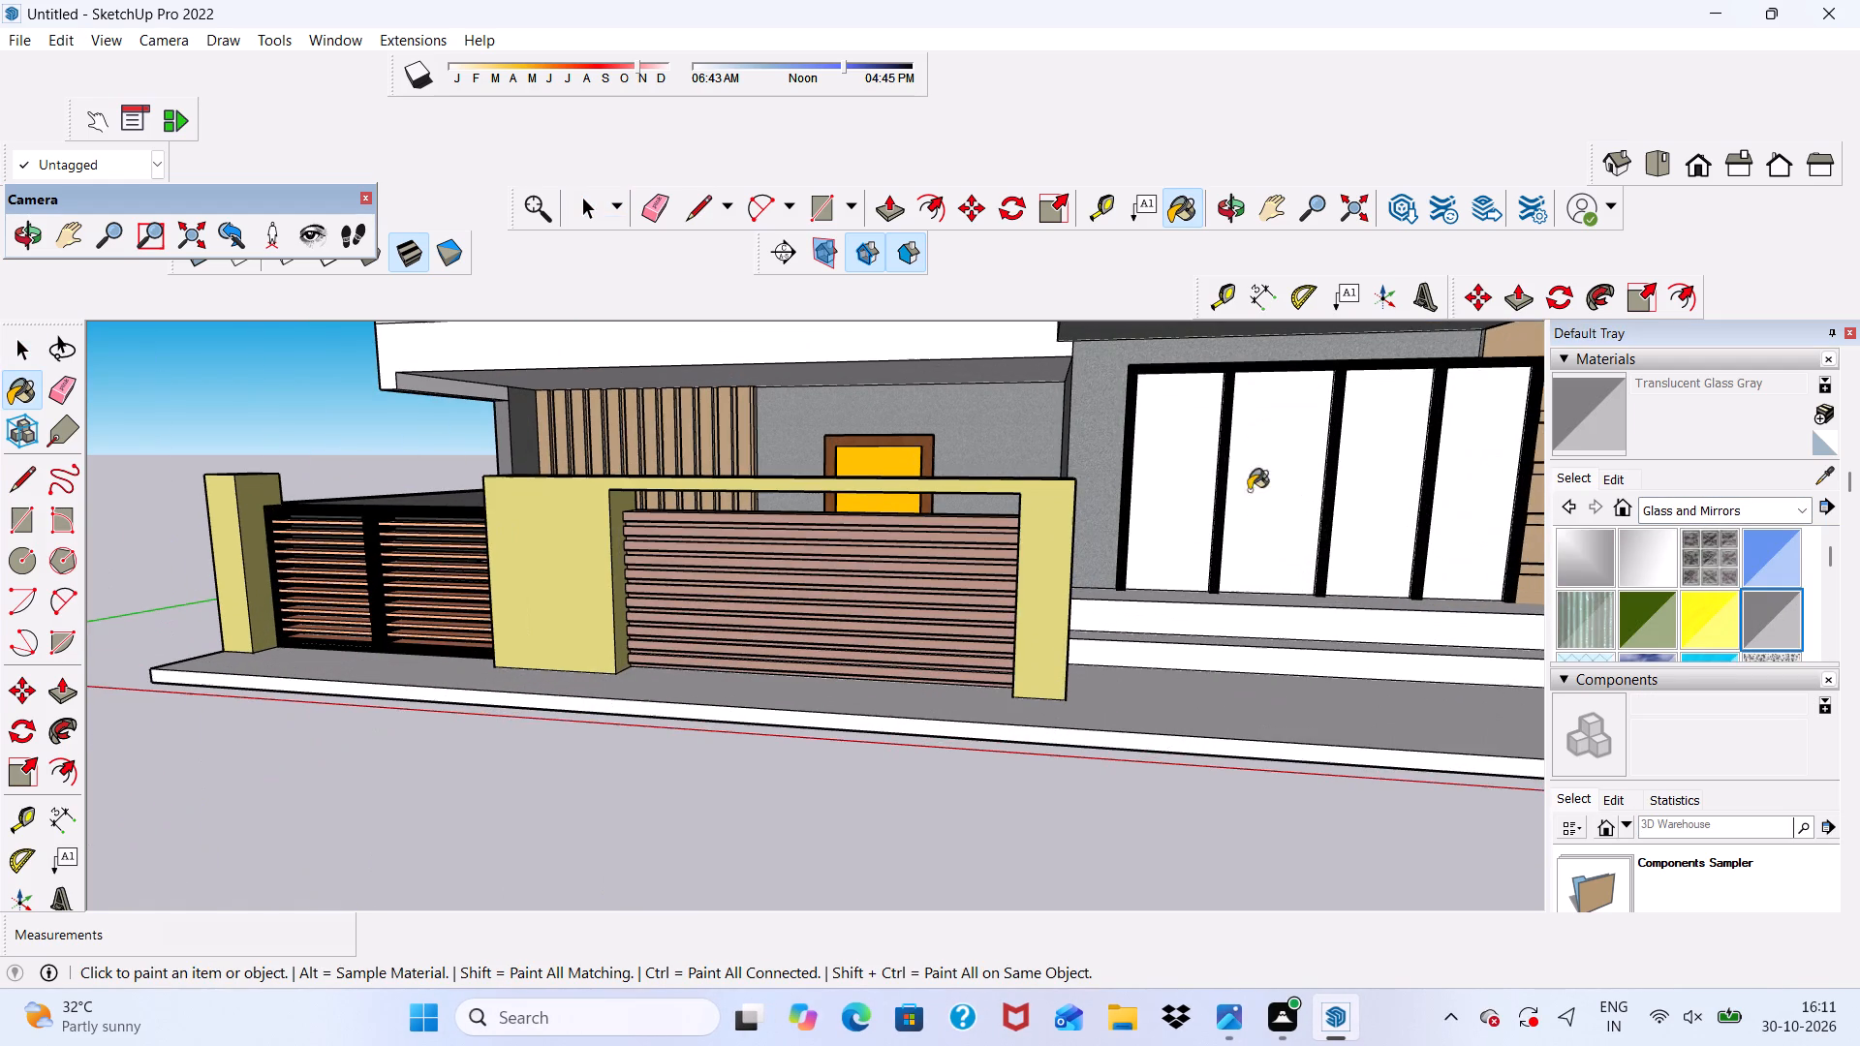
click(1210, 475)
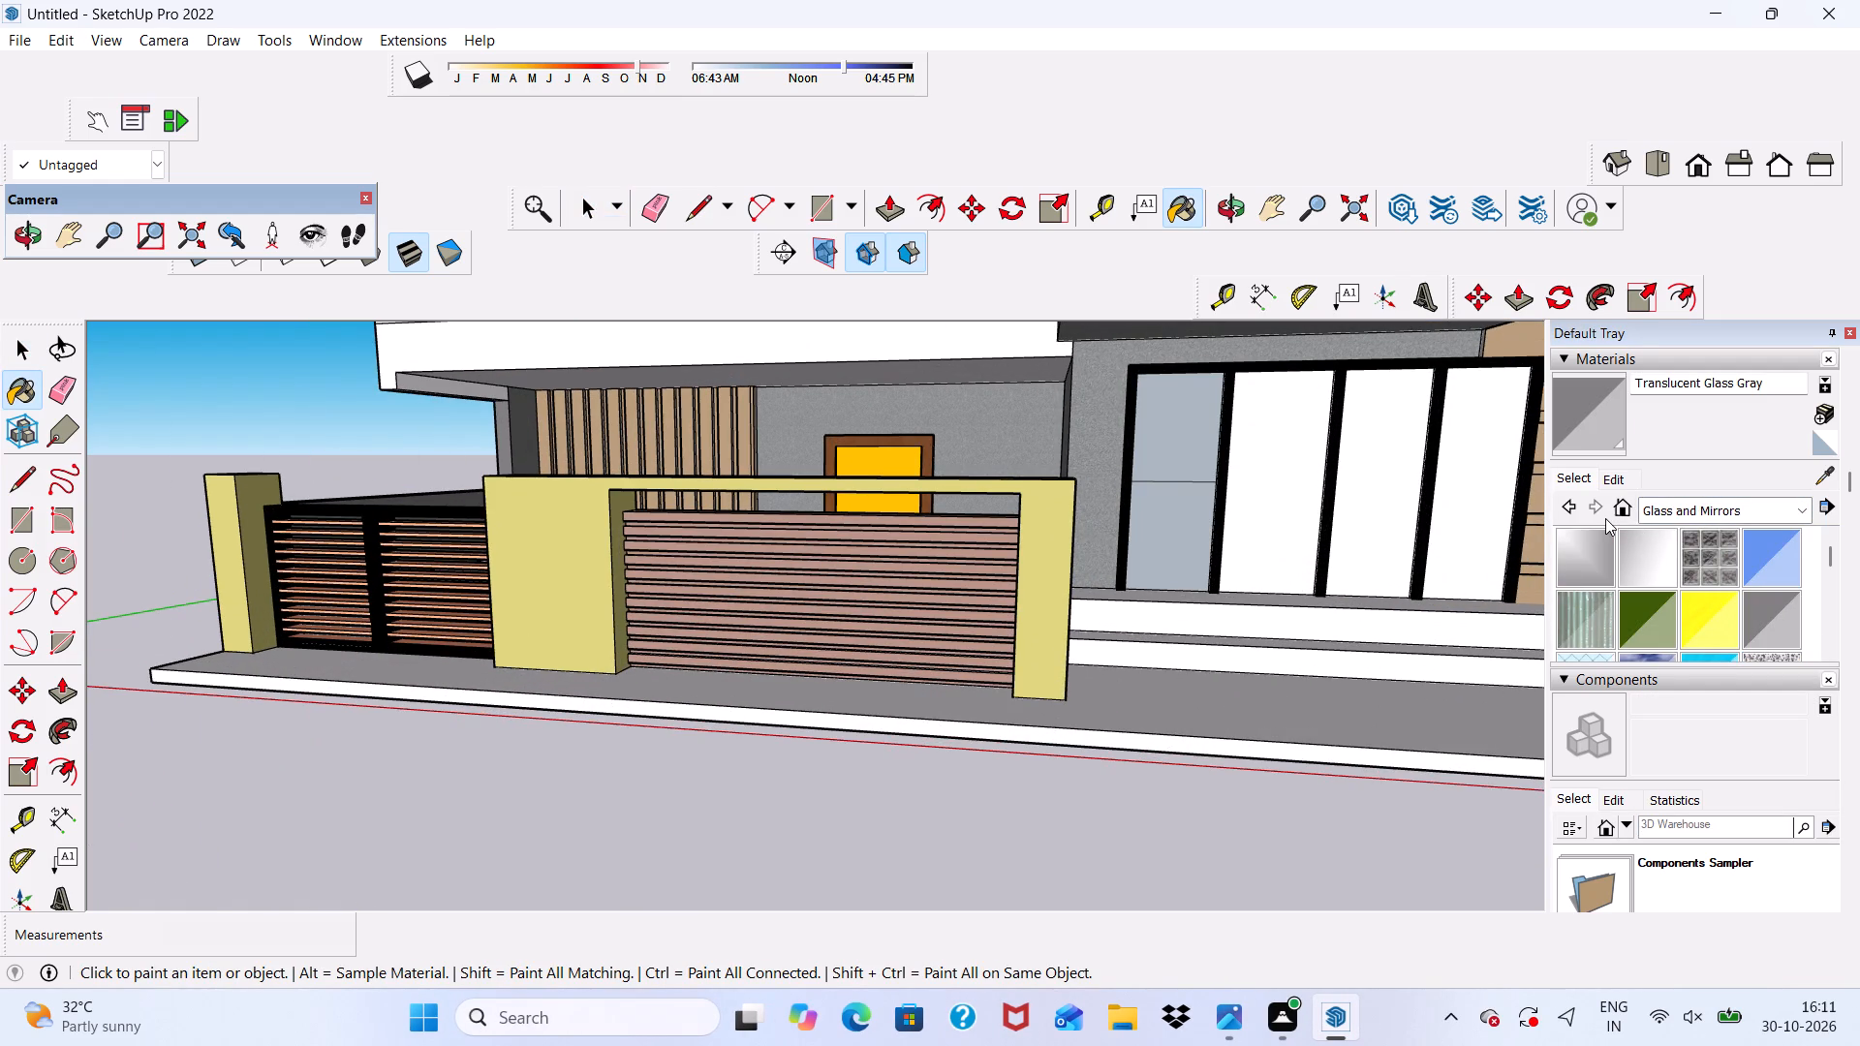
Recolour the Translucent Glass Gray material to a bright yellow-green.
click(1605, 475)
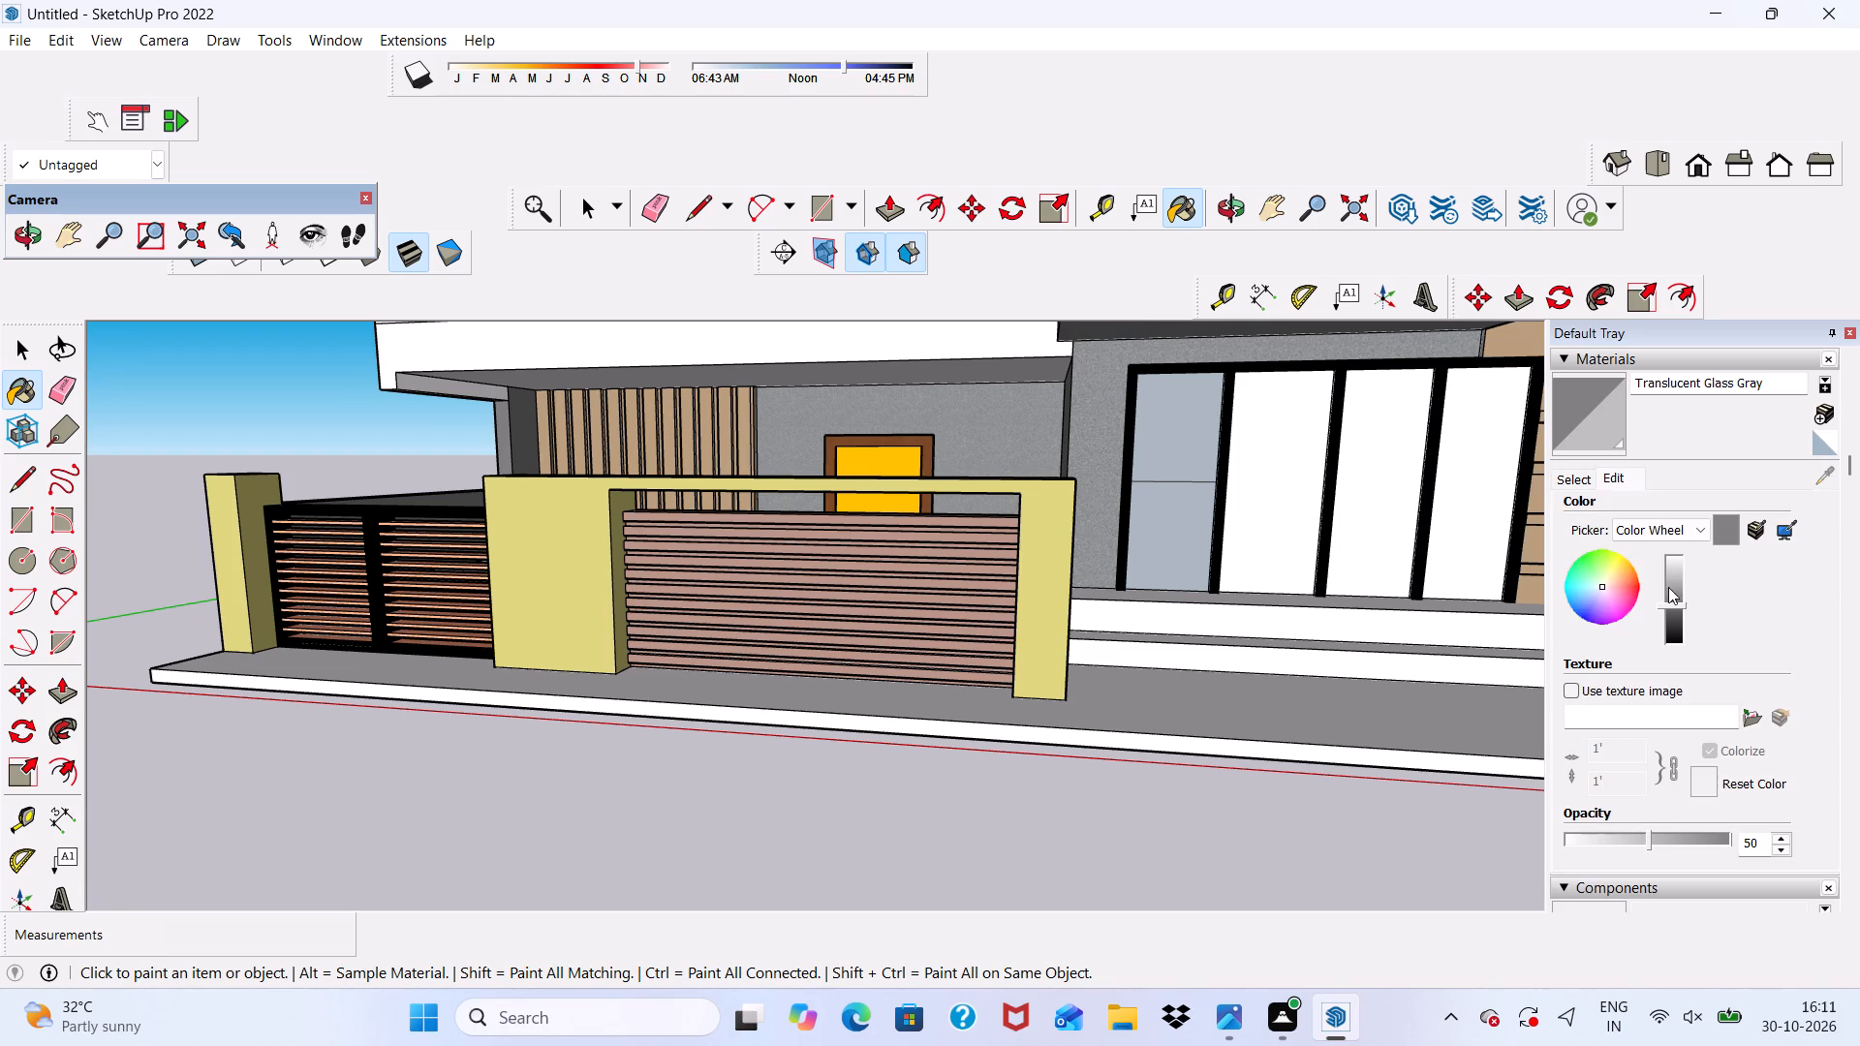
click(1618, 557)
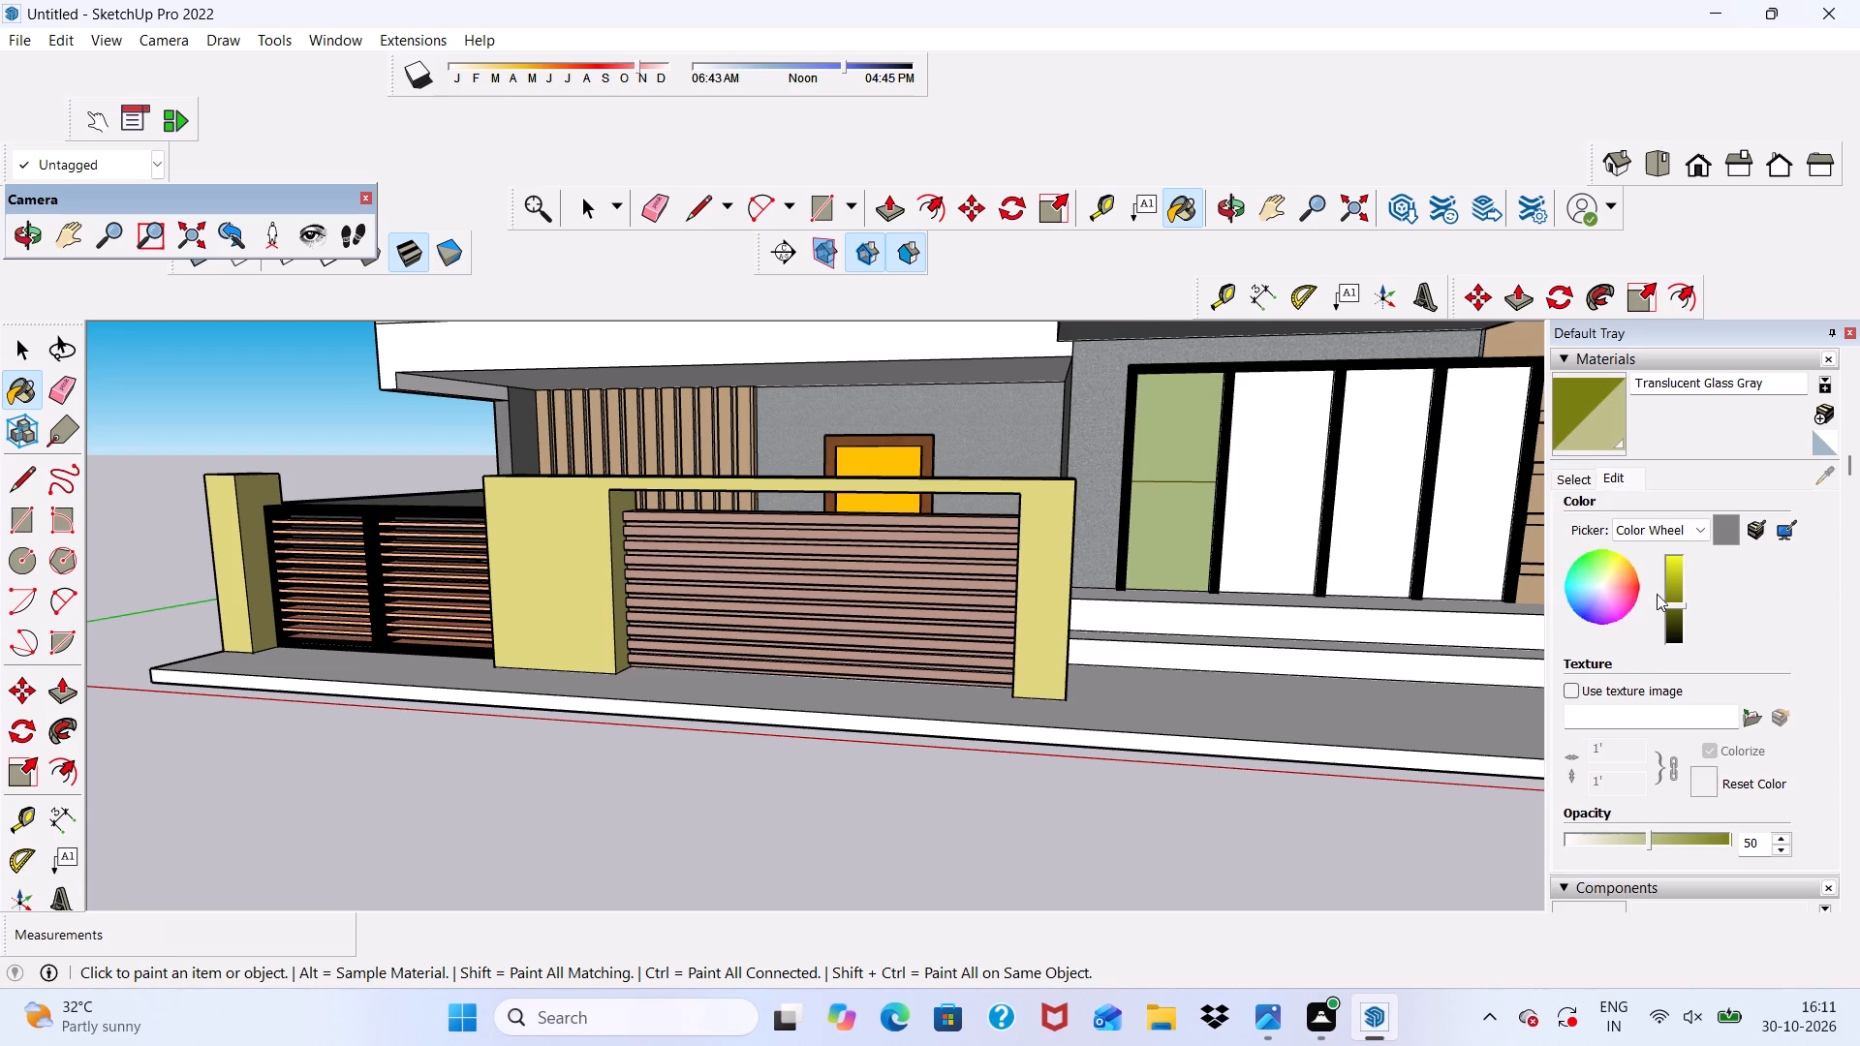
drag(1675, 606, 1674, 578)
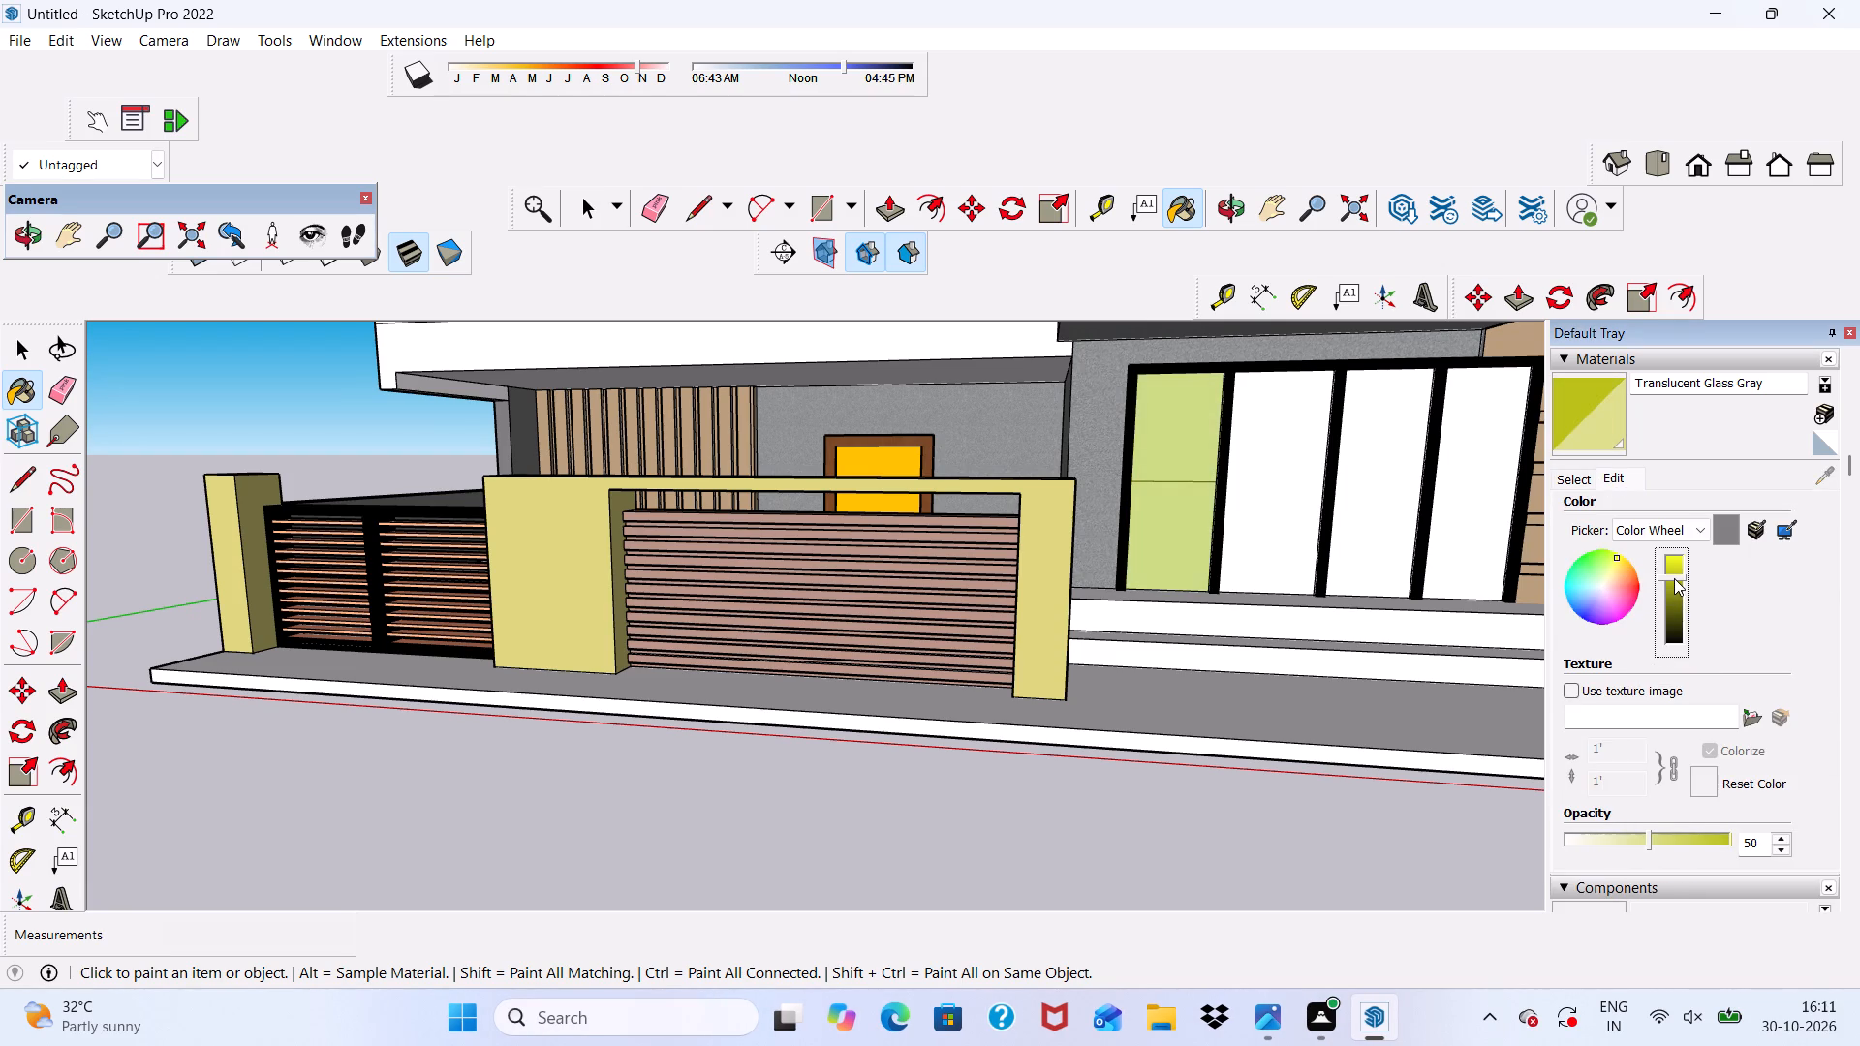
drag(1674, 578, 1674, 575)
Paint the three remaining panes of the ground-floor front glazing with the recoloured Translucent Glass Gray.
scroll(1333, 461, up, 3)
click(1272, 455)
click(1389, 468)
scroll(1326, 480, down, 3)
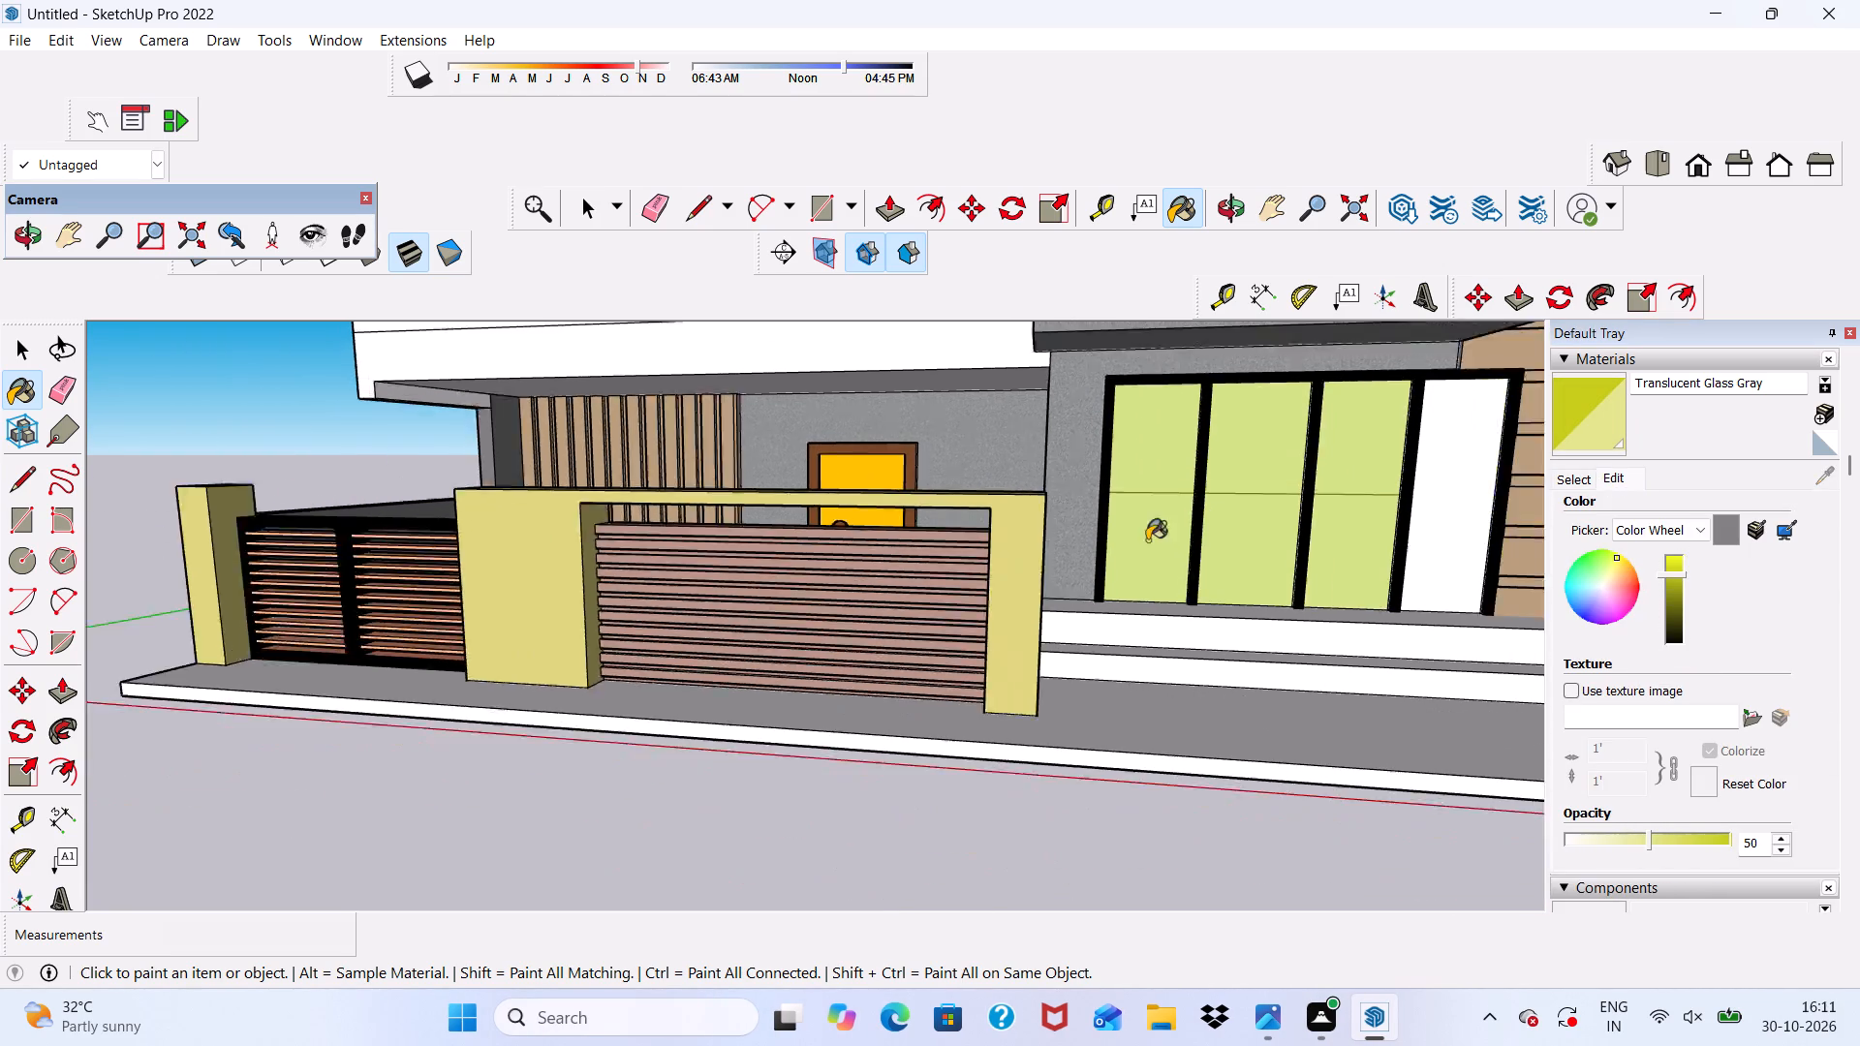
scroll(1147, 540, down, 3)
scroll(1318, 532, up, 1)
click(1372, 518)
Paint both panes of the upper-floor front window with the recoloured Translucent Glass Gray.
scroll(1341, 538, down, 13)
scroll(1286, 511, up, 6)
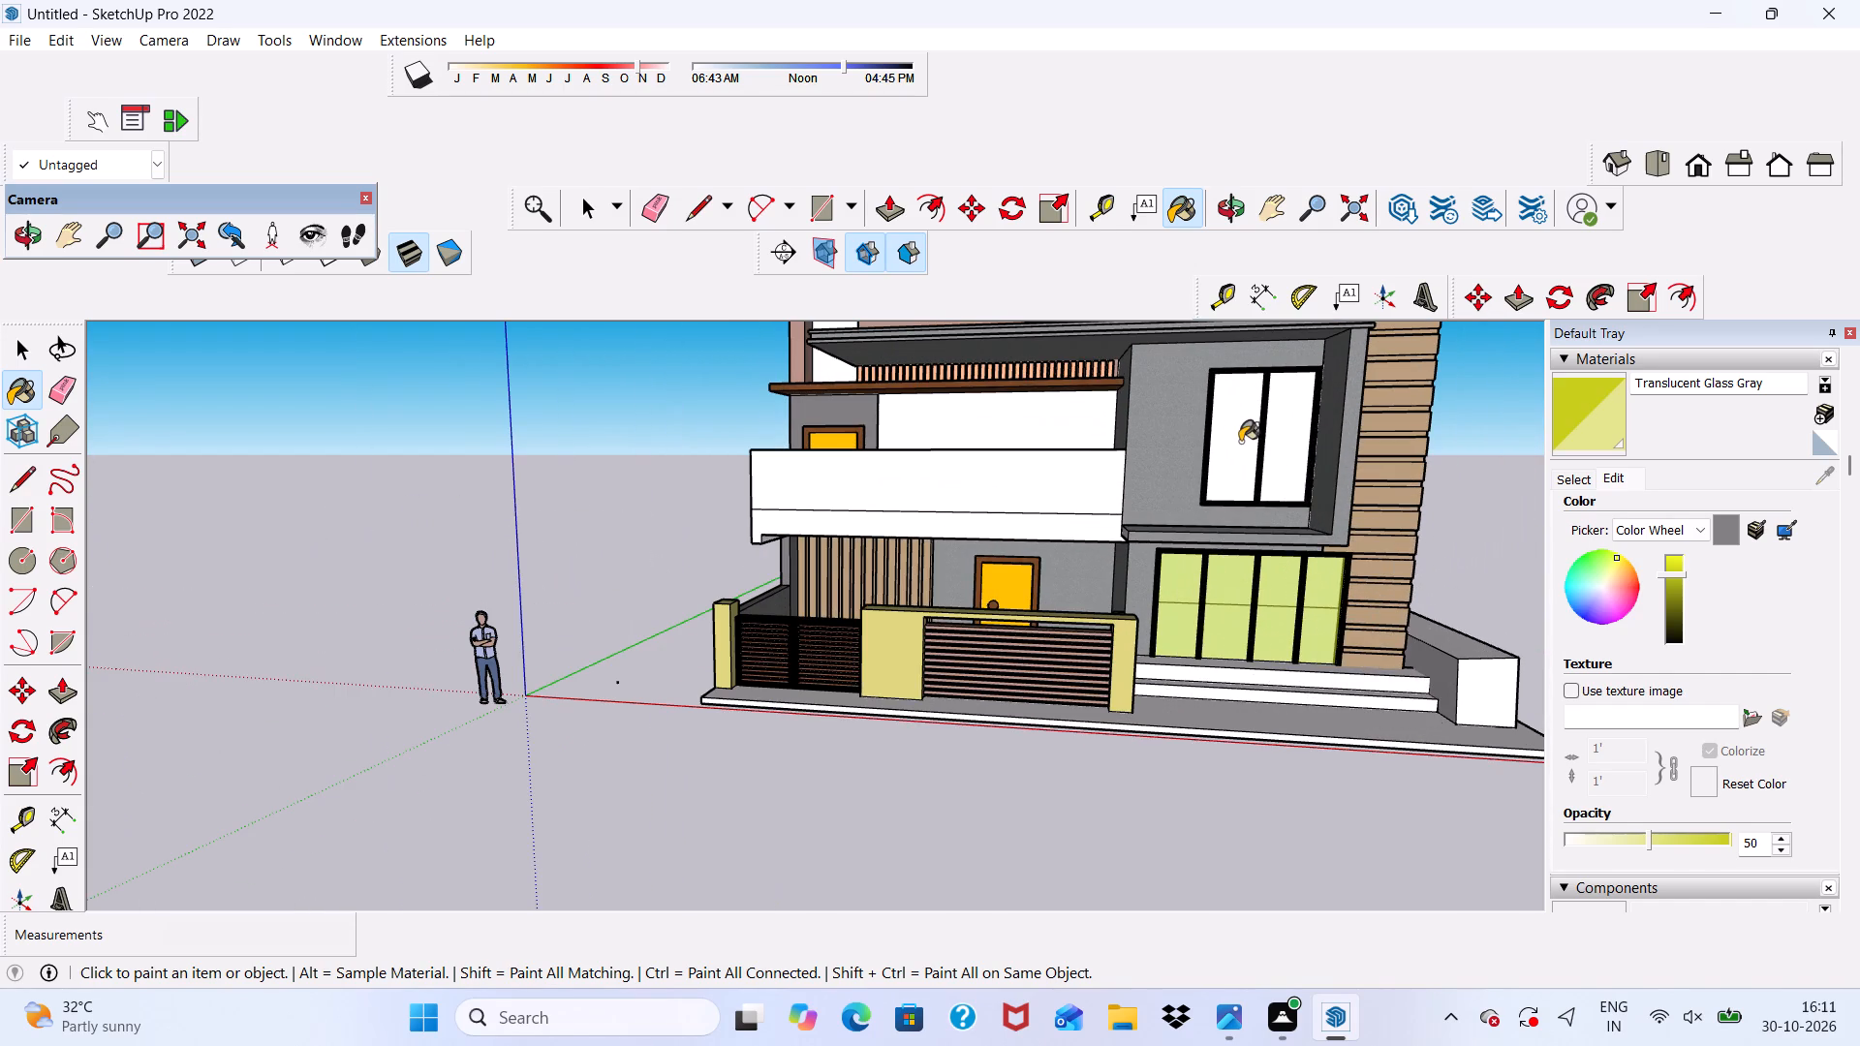
click(1230, 435)
click(1301, 425)
Paint the tall recessed panel in the top-floor front wall with Wood Lumber ButtJoined.
scroll(1239, 461, down, 12)
scroll(1103, 477, up, 4)
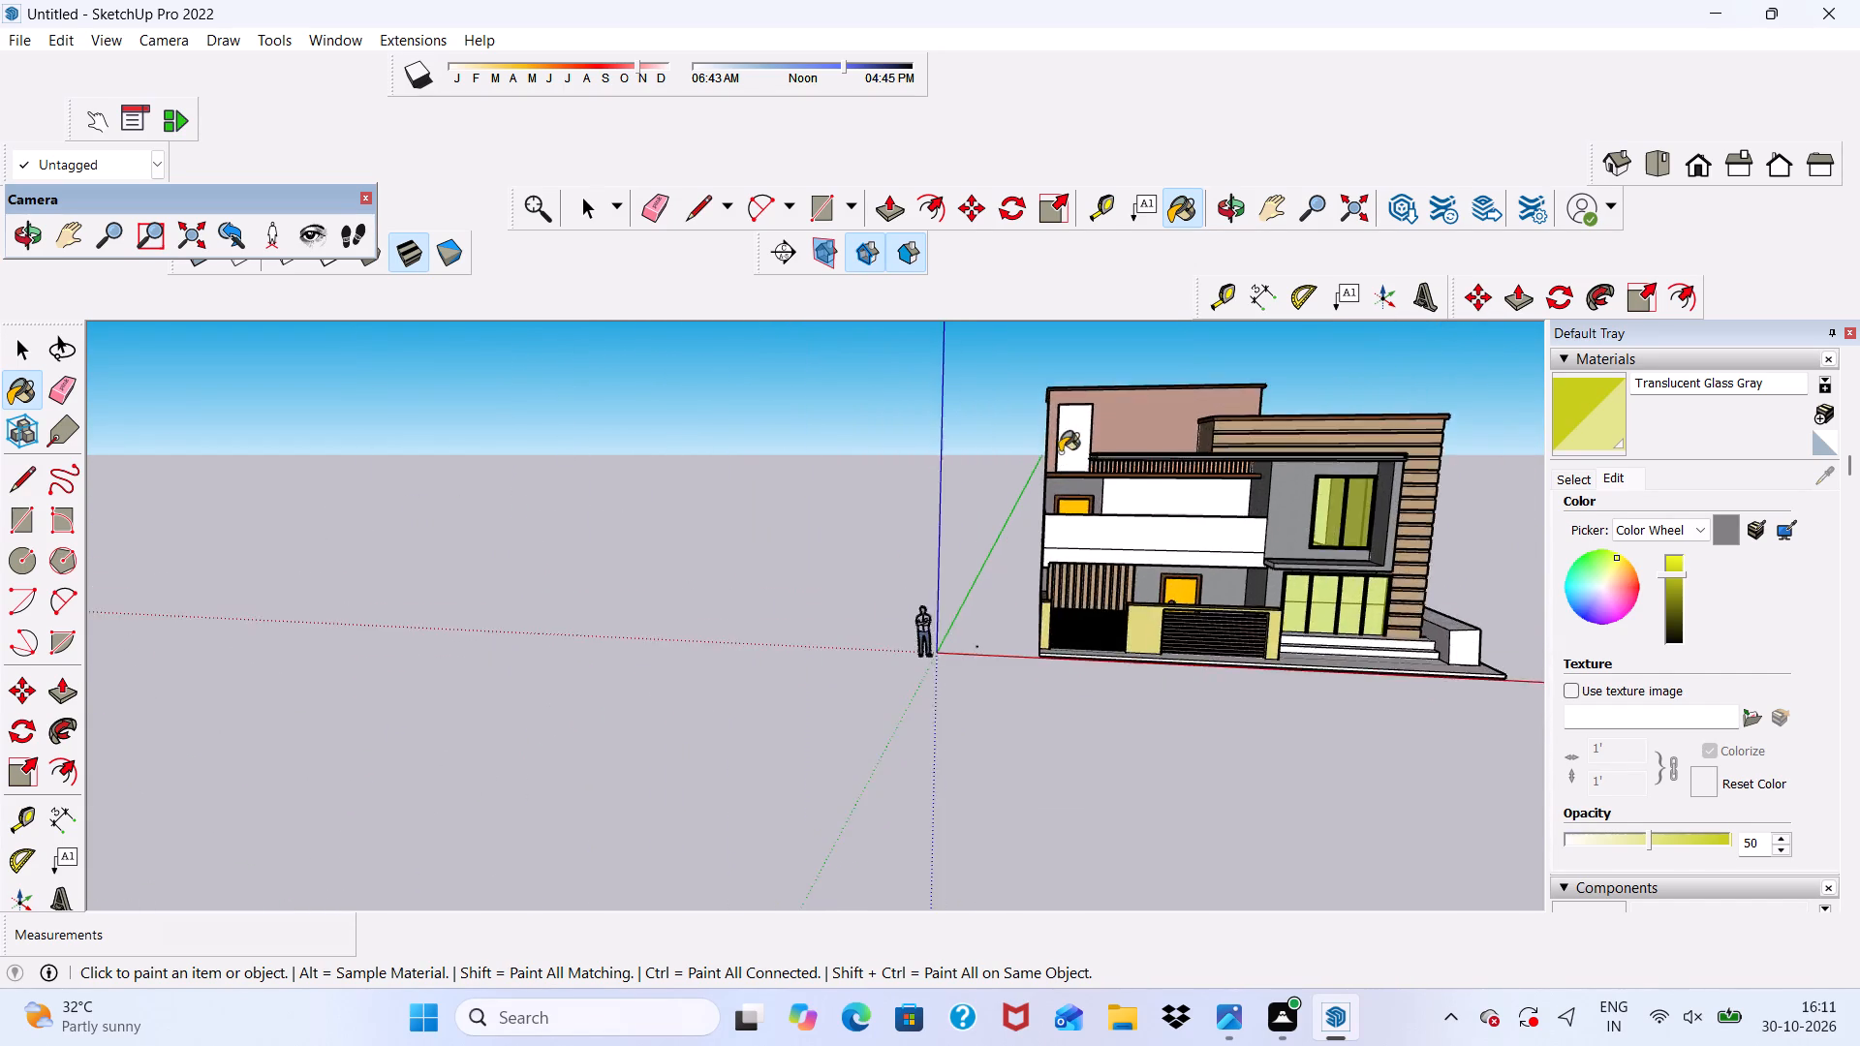
scroll(1060, 452, up, 5)
scroll(1217, 477, up, 5)
middle_drag(1116, 542, 1565, 471)
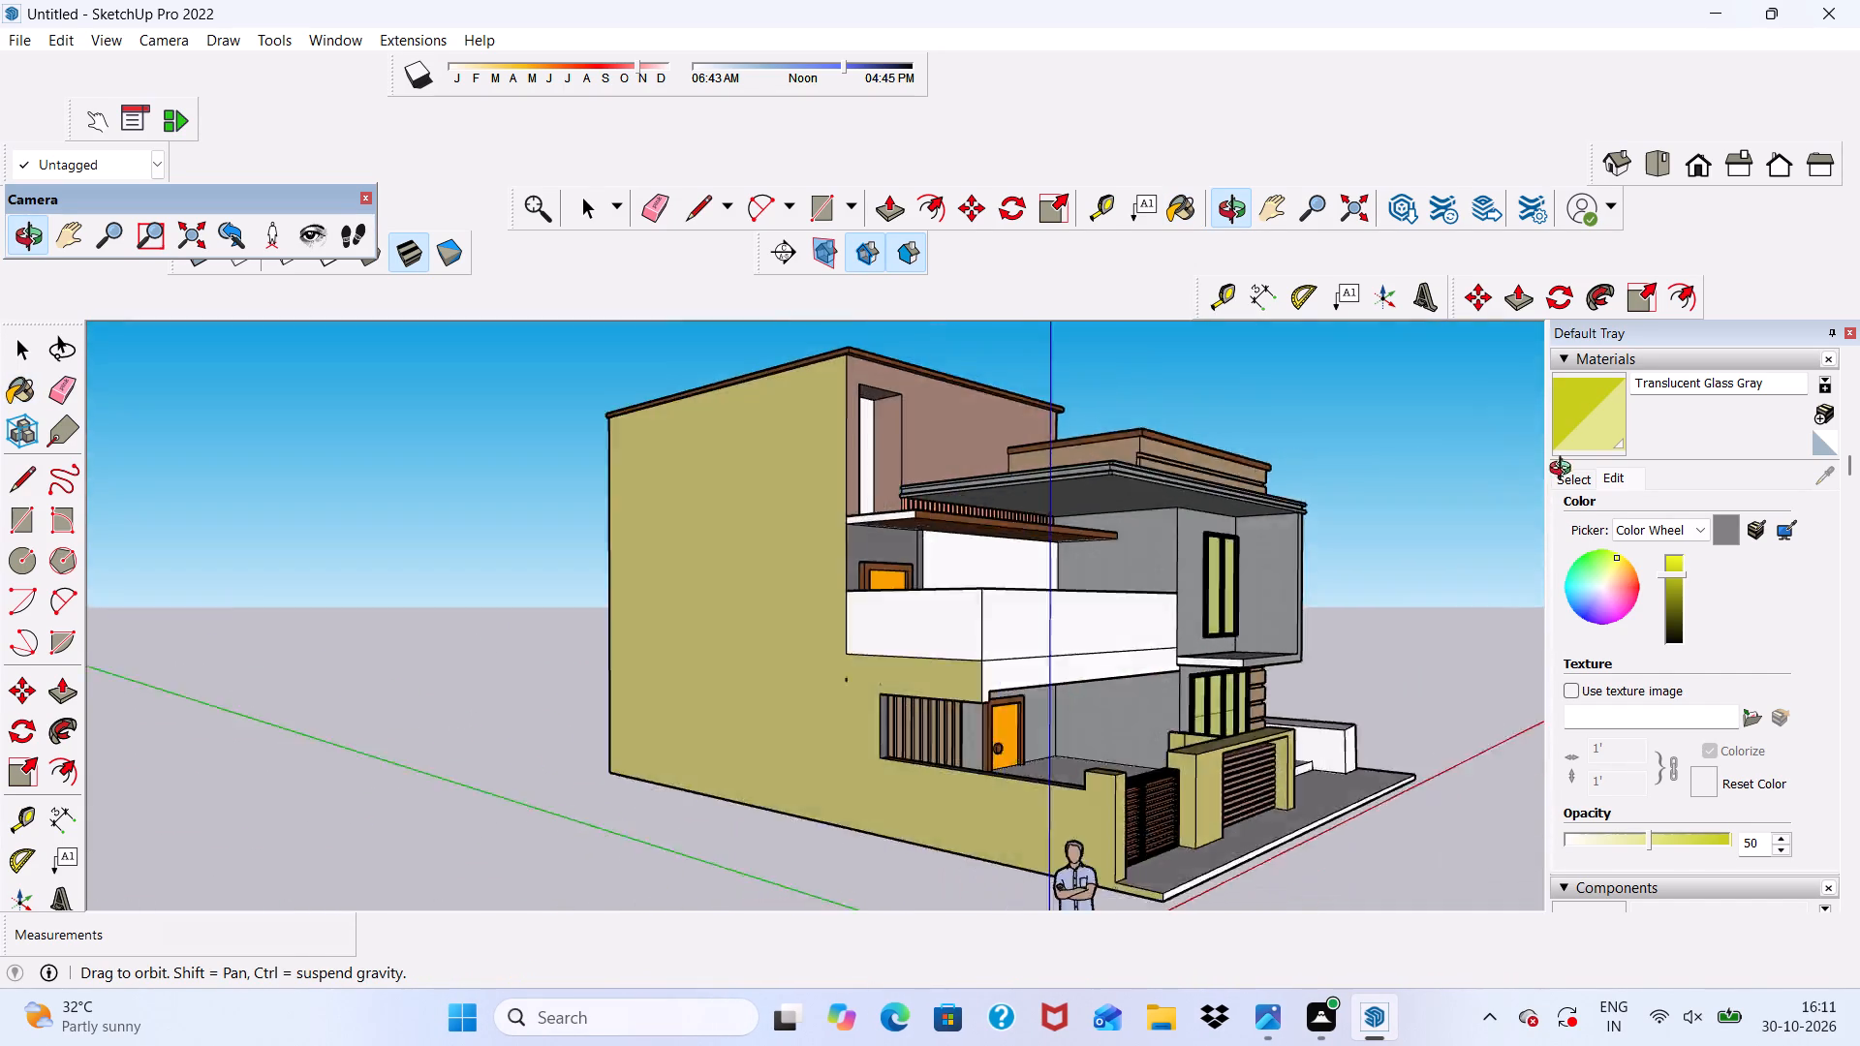
middle_drag(1565, 471, 1070, 523)
scroll(666, 461, down, 6)
middle_drag(944, 521, 1078, 532)
scroll(1664, 569, up, 3)
scroll(1605, 548, down, 1)
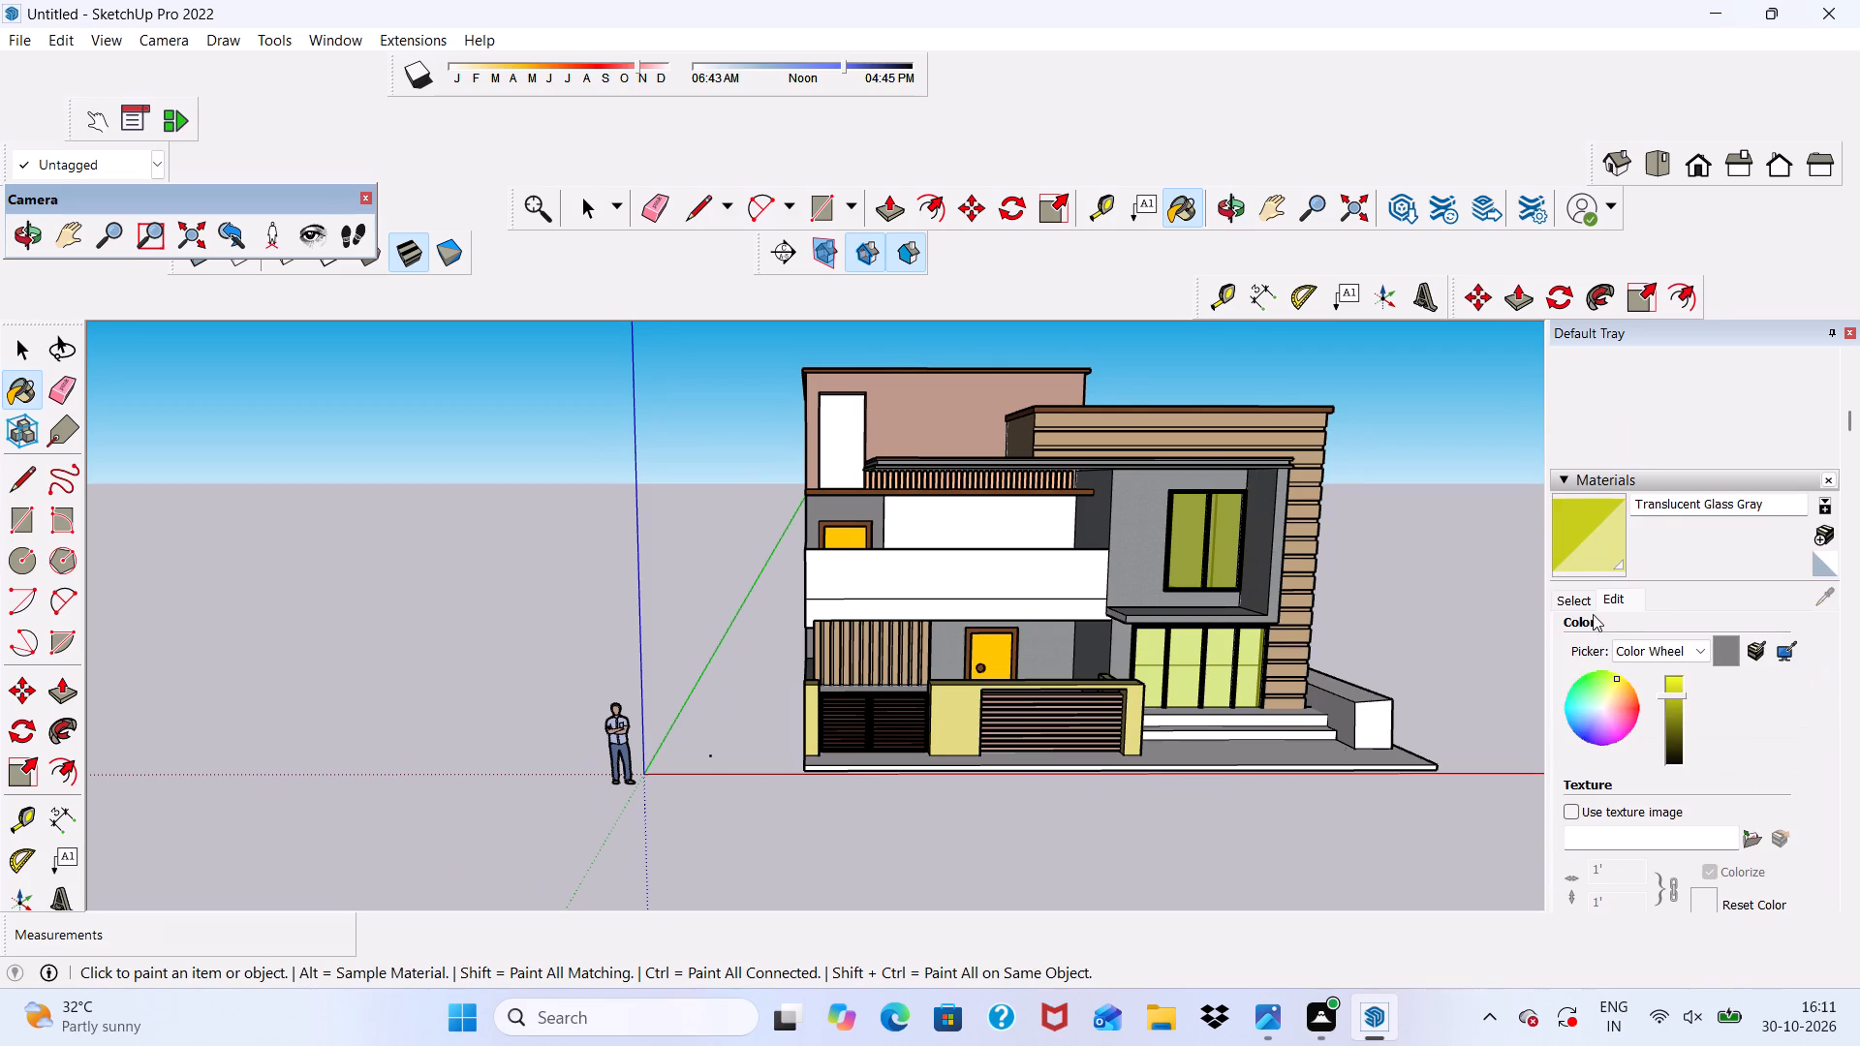
click(1584, 592)
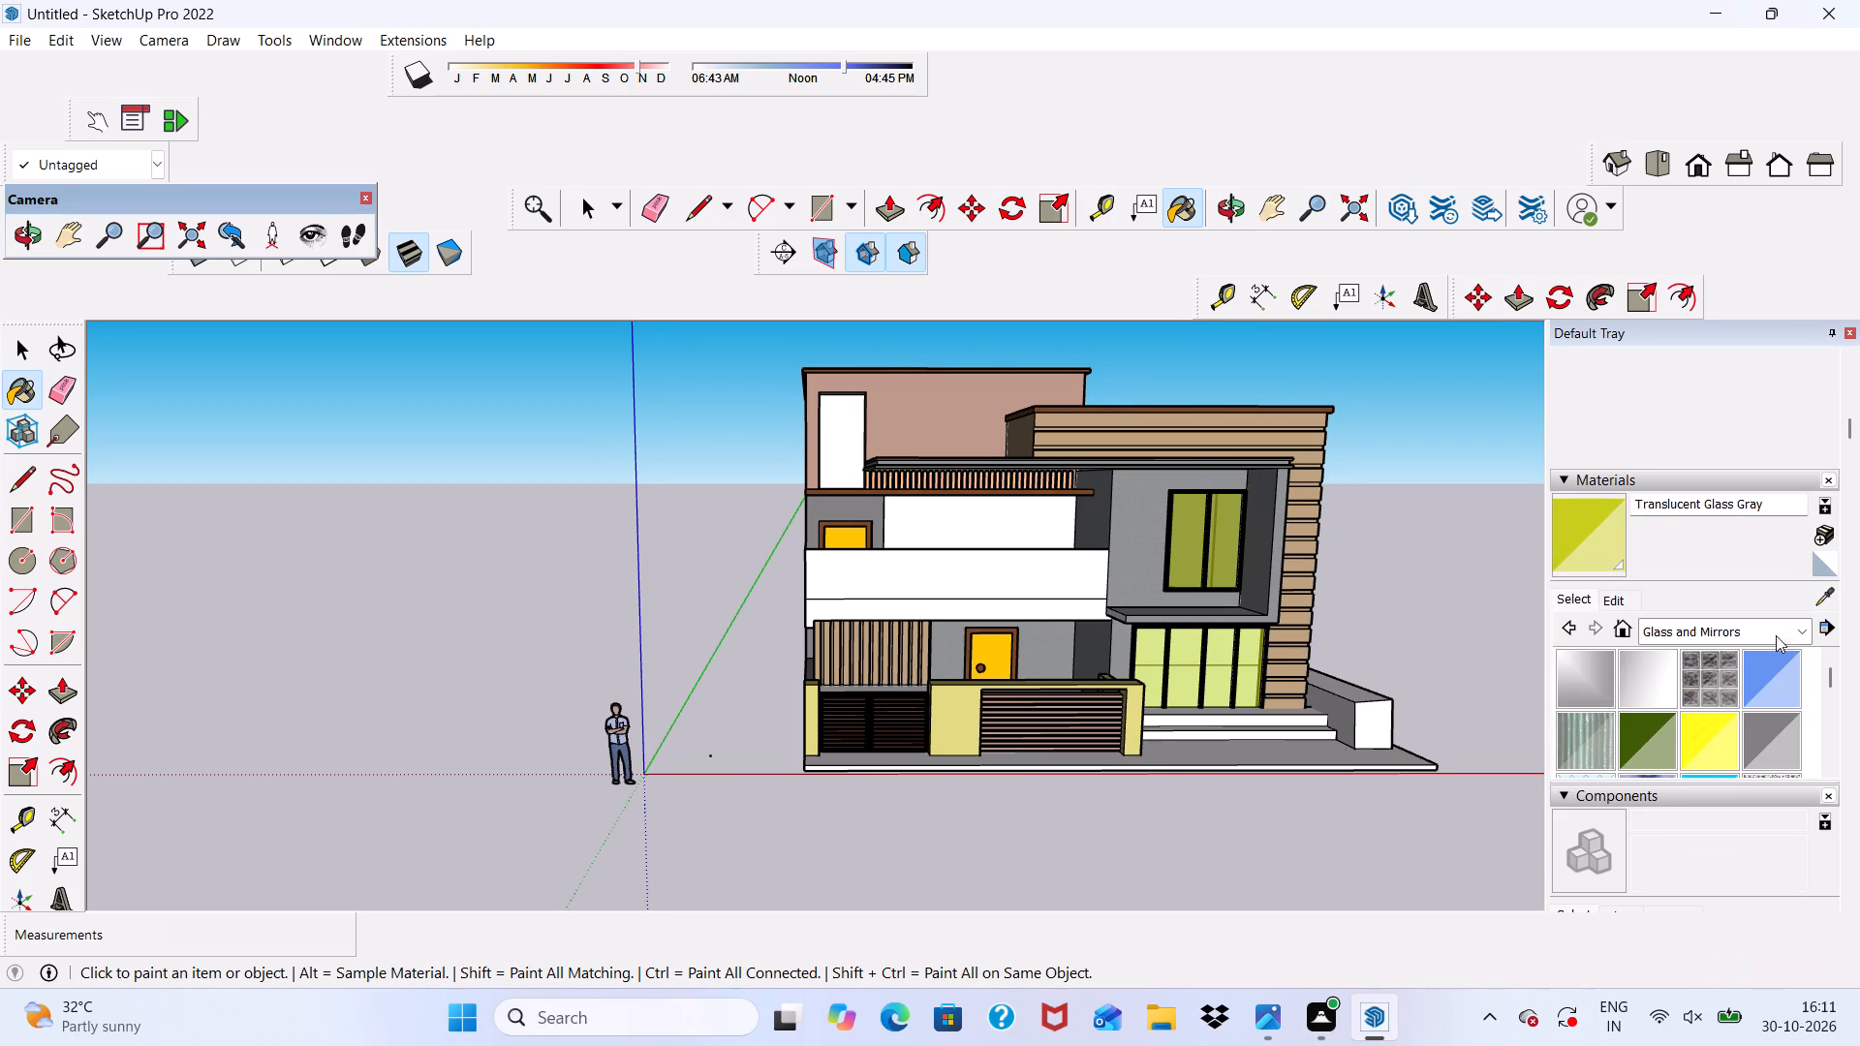
click(1802, 623)
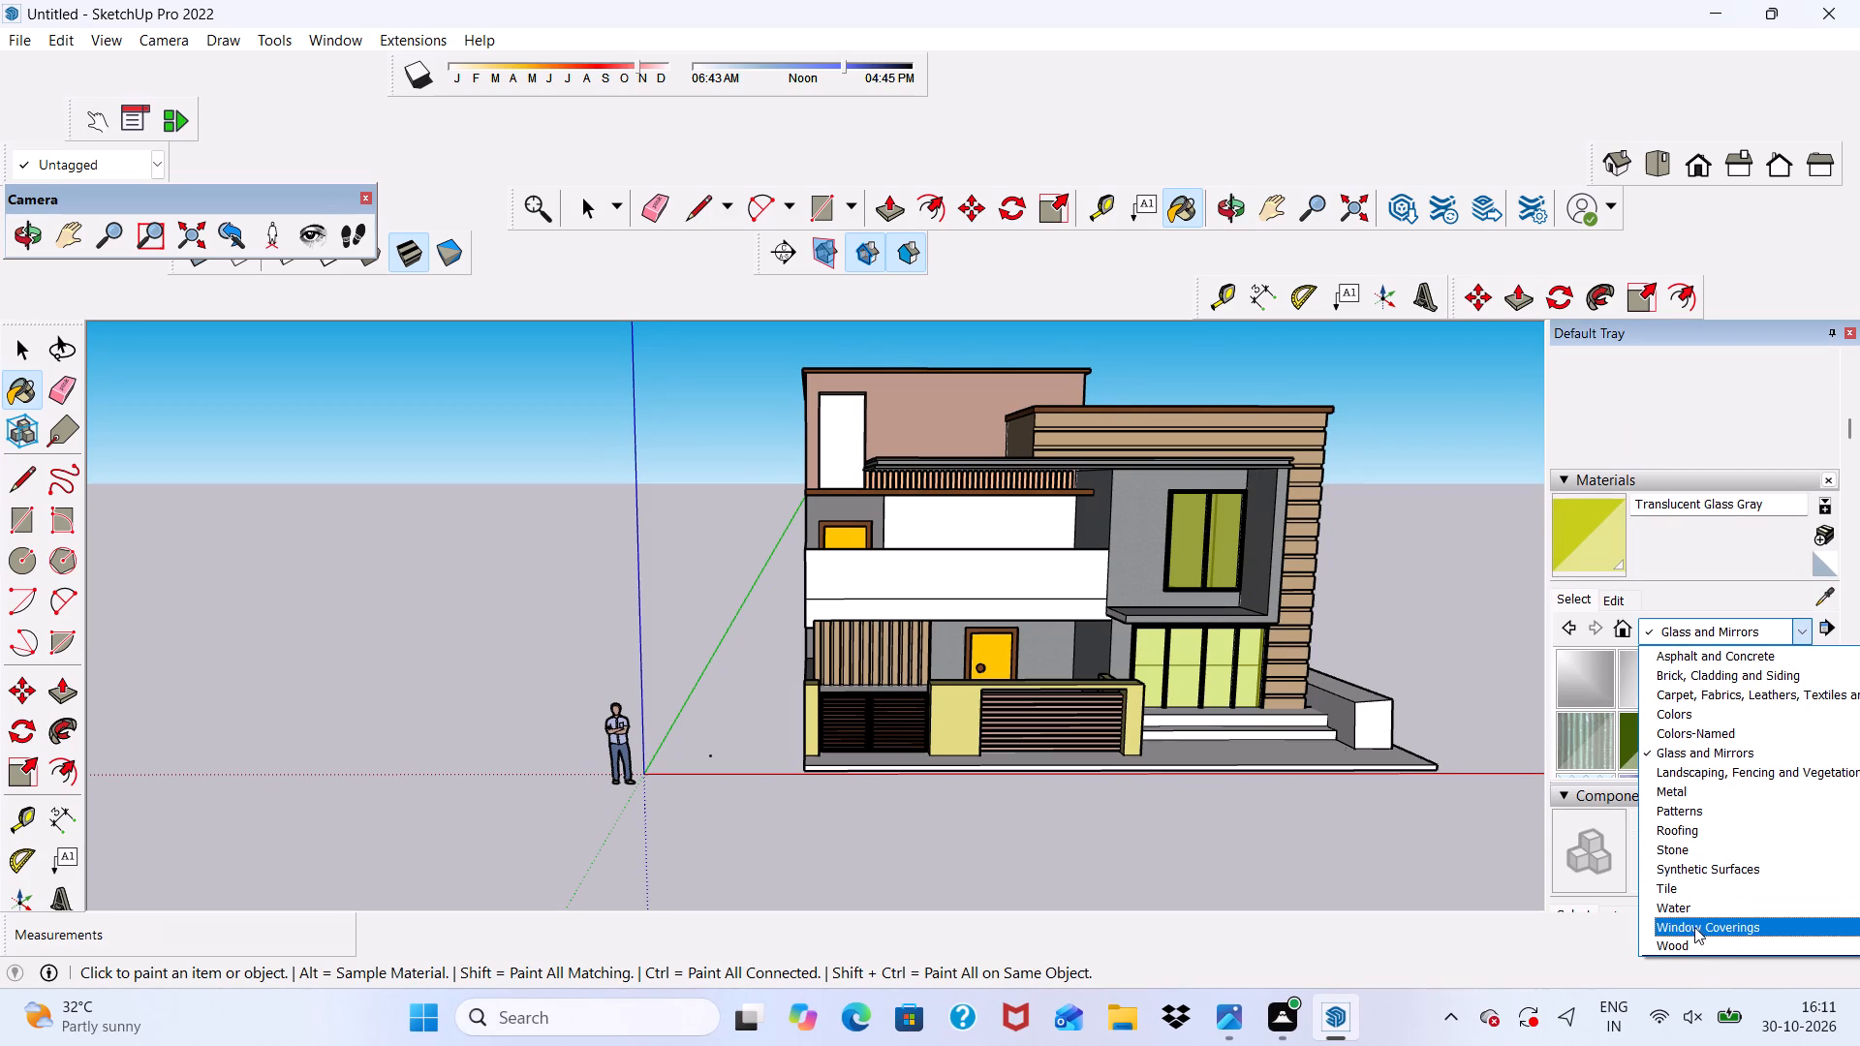
click(1691, 938)
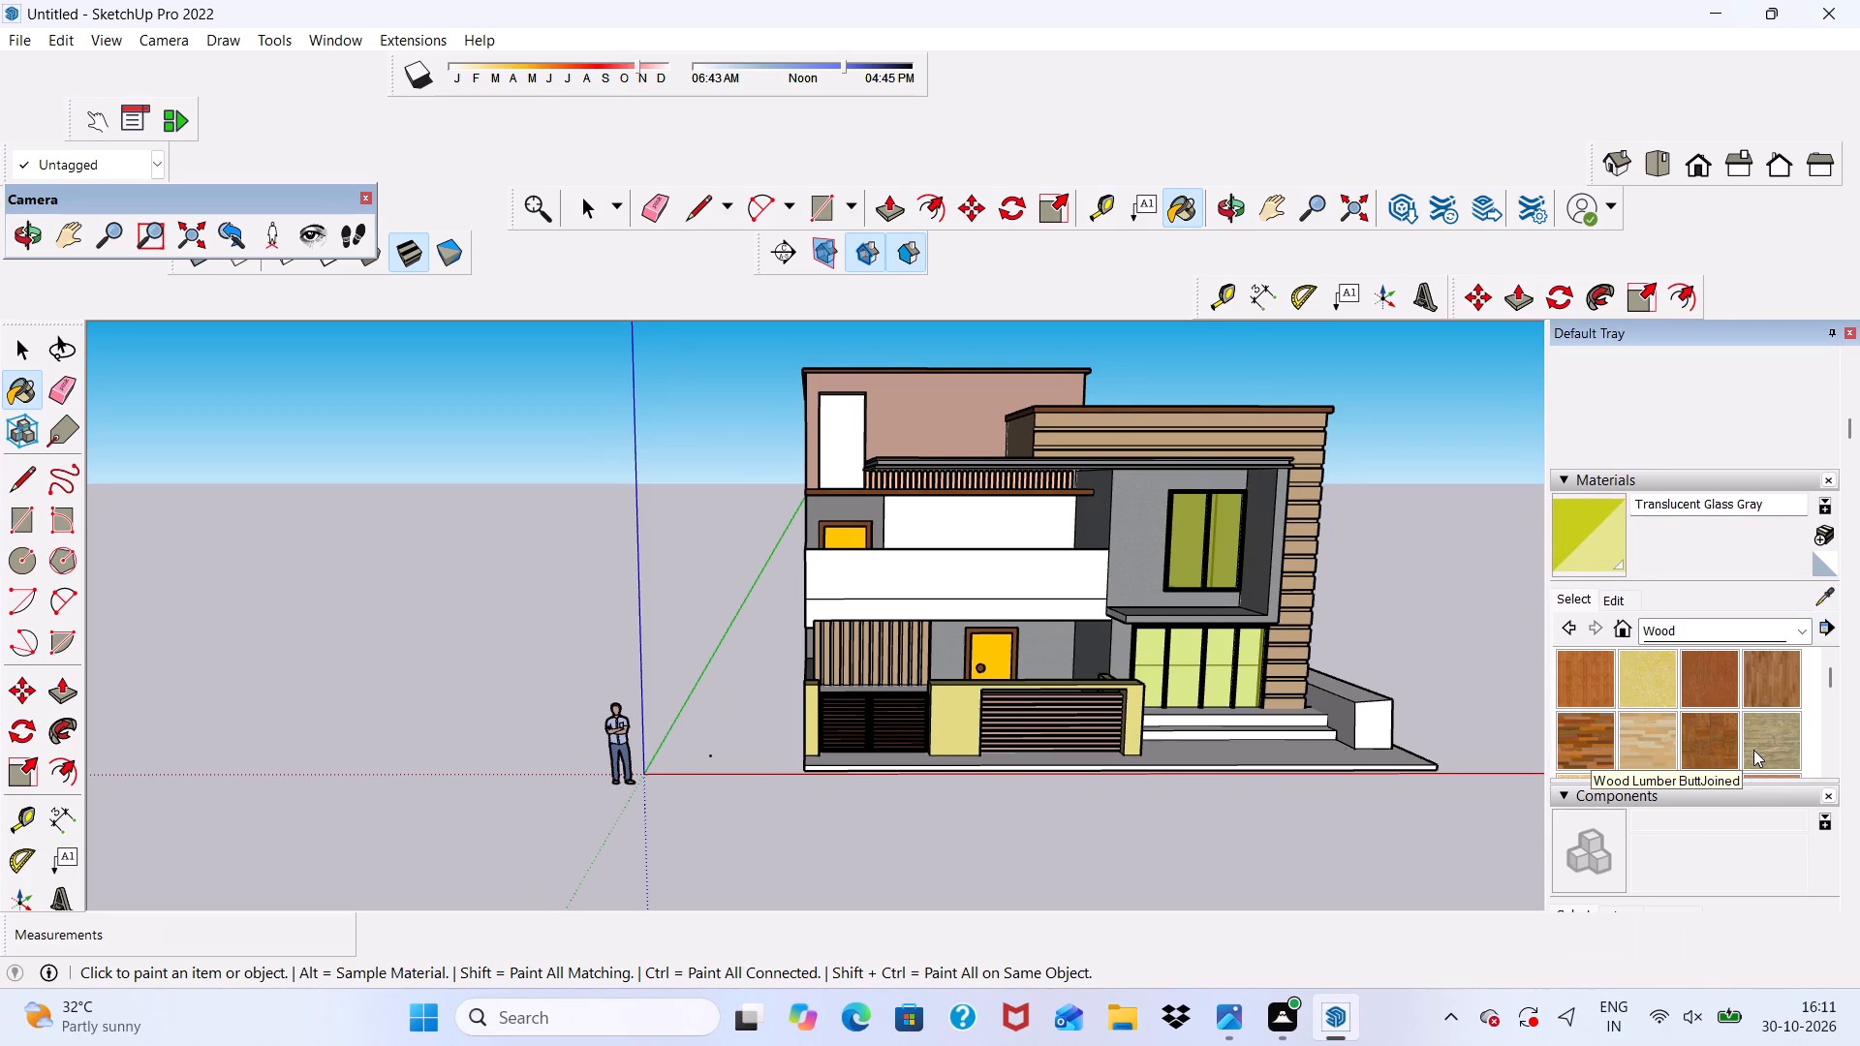
click(1753, 750)
scroll(1681, 740, down, 6)
scroll(1212, 707, up, 5)
scroll(736, 462, up, 7)
click(729, 363)
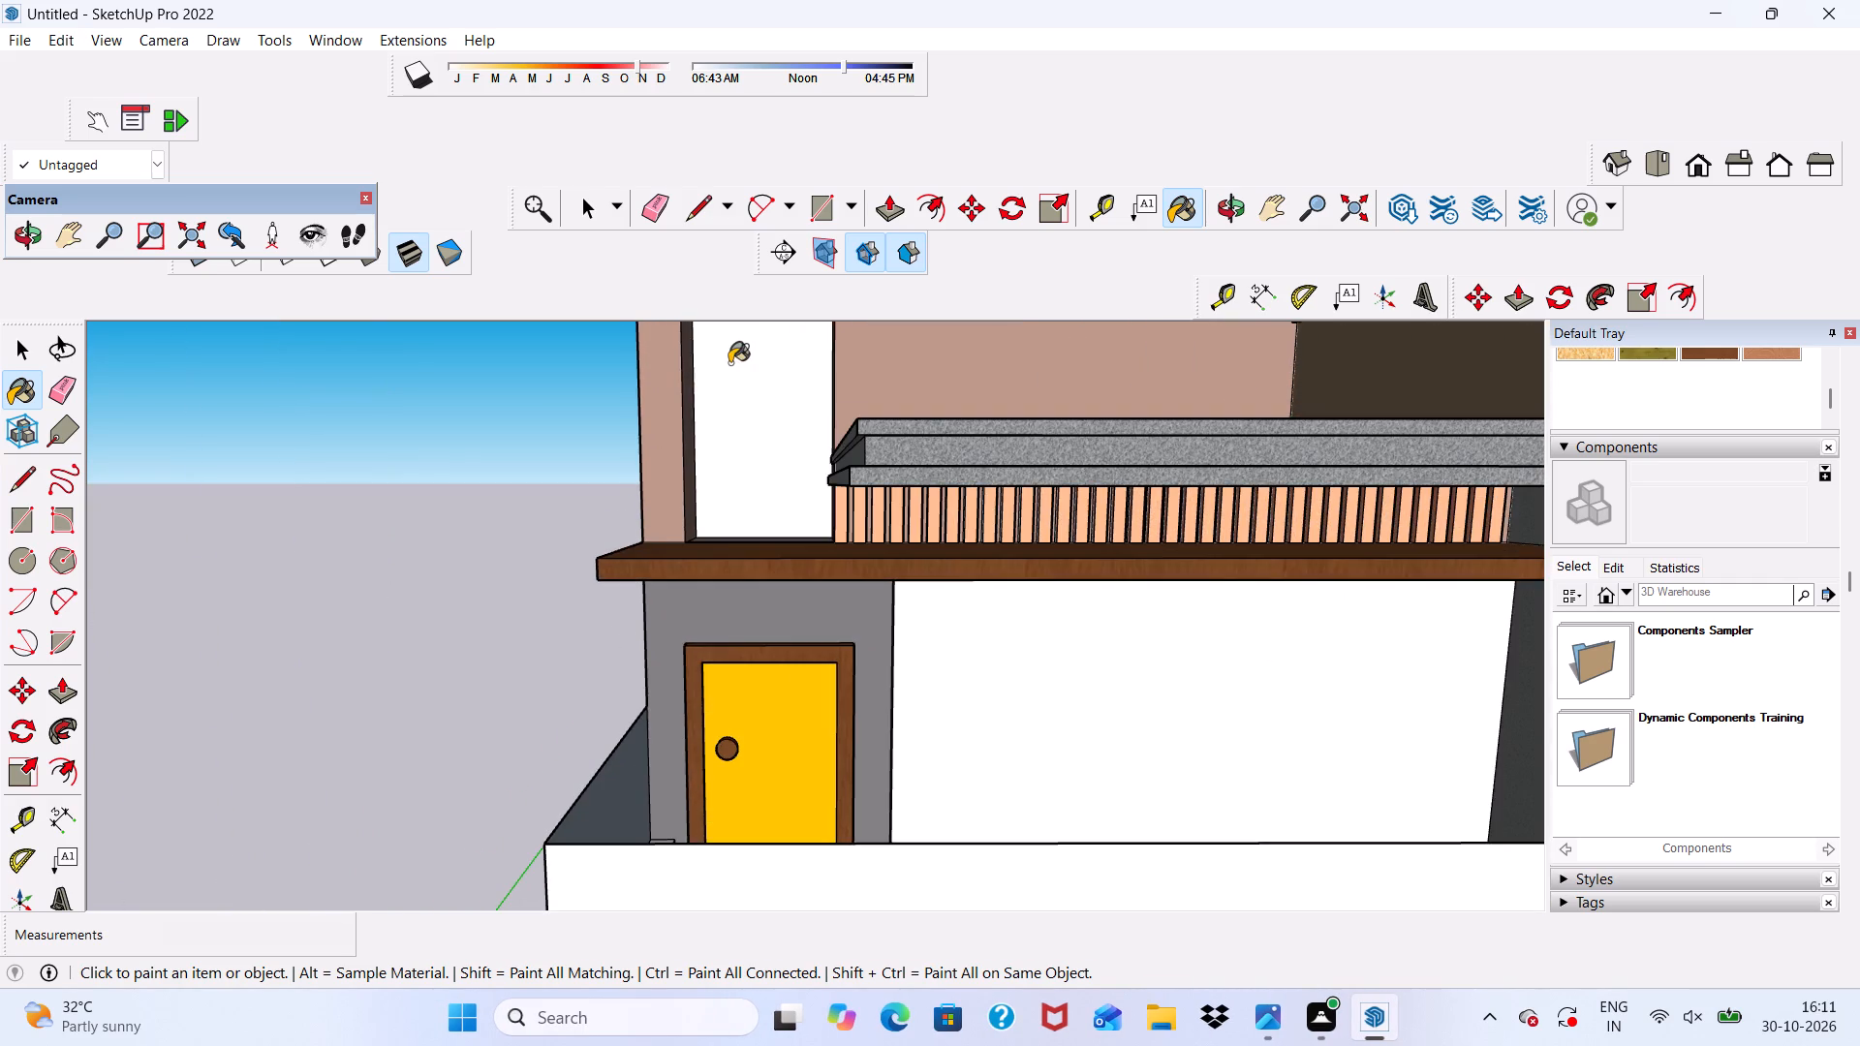
Paint the unpainted end edge of the canopy above the upper-floor door with Wood Veneer 01.
middle_drag(761, 429, 920, 487)
scroll(844, 440, down, 6)
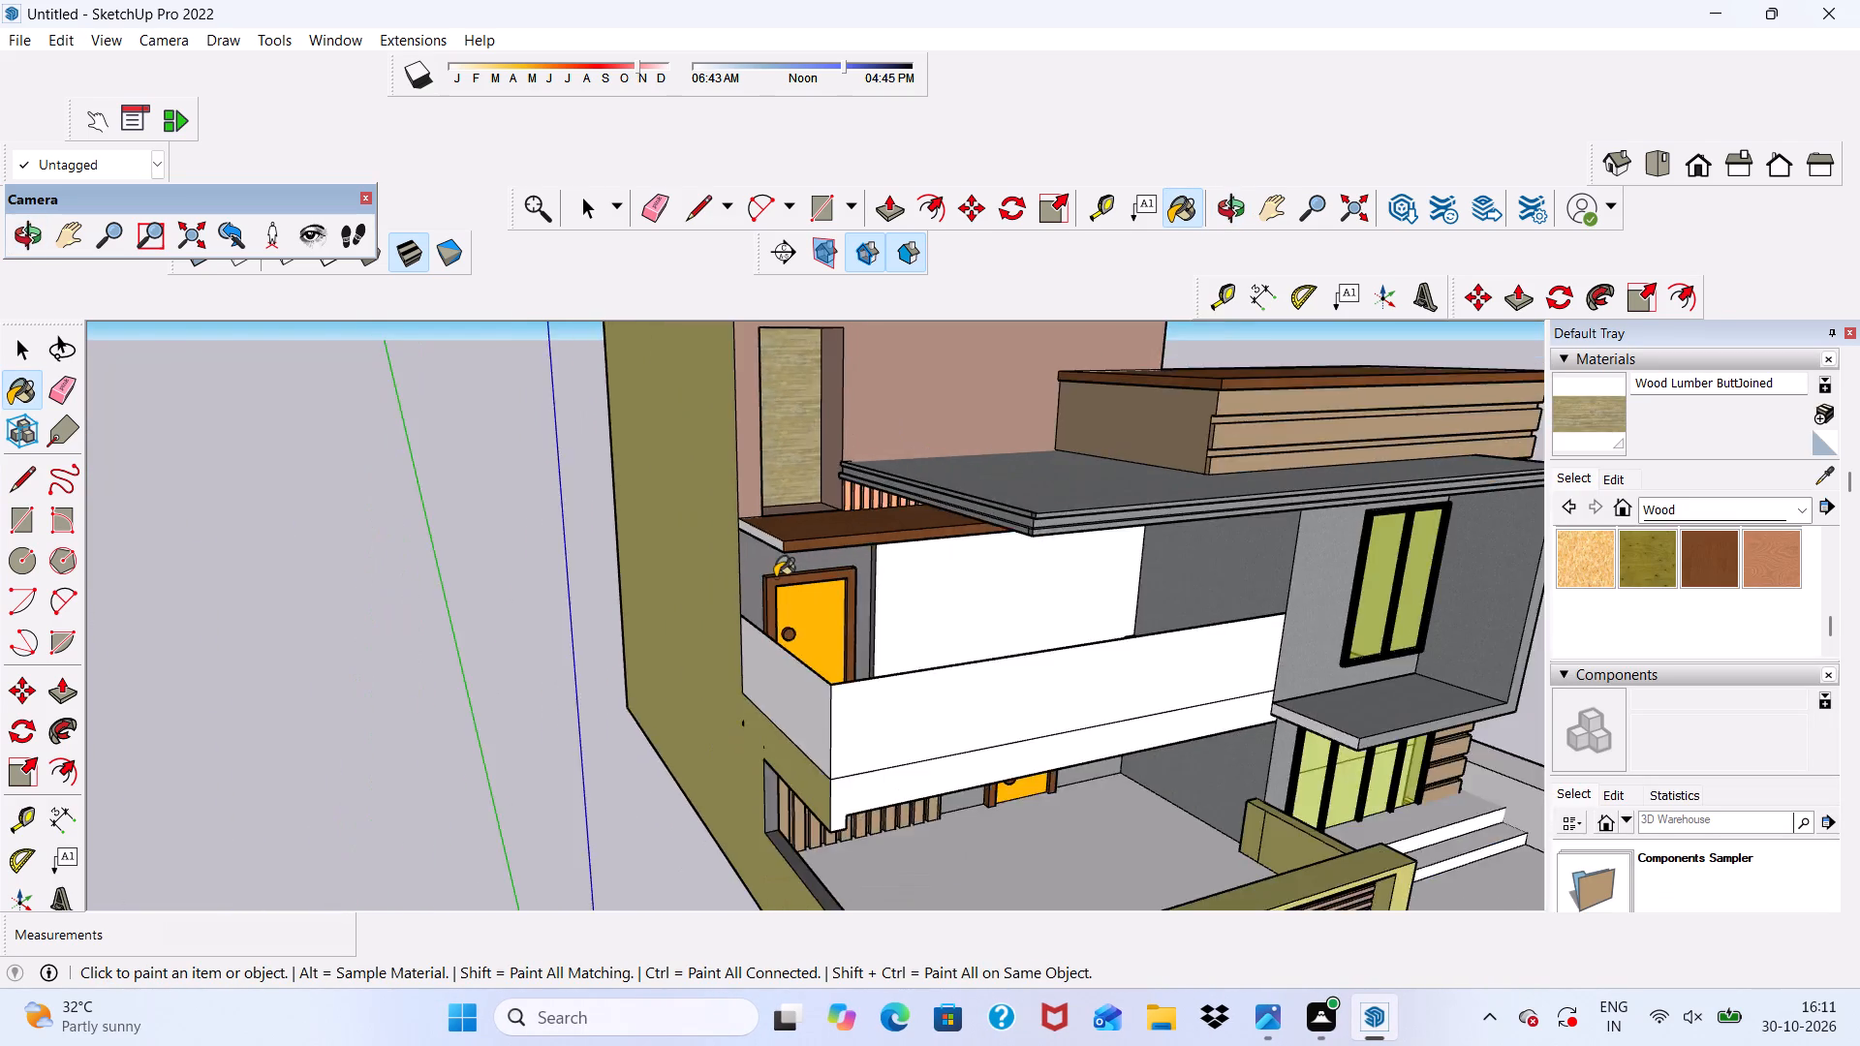
scroll(775, 577, up, 5)
click(1716, 564)
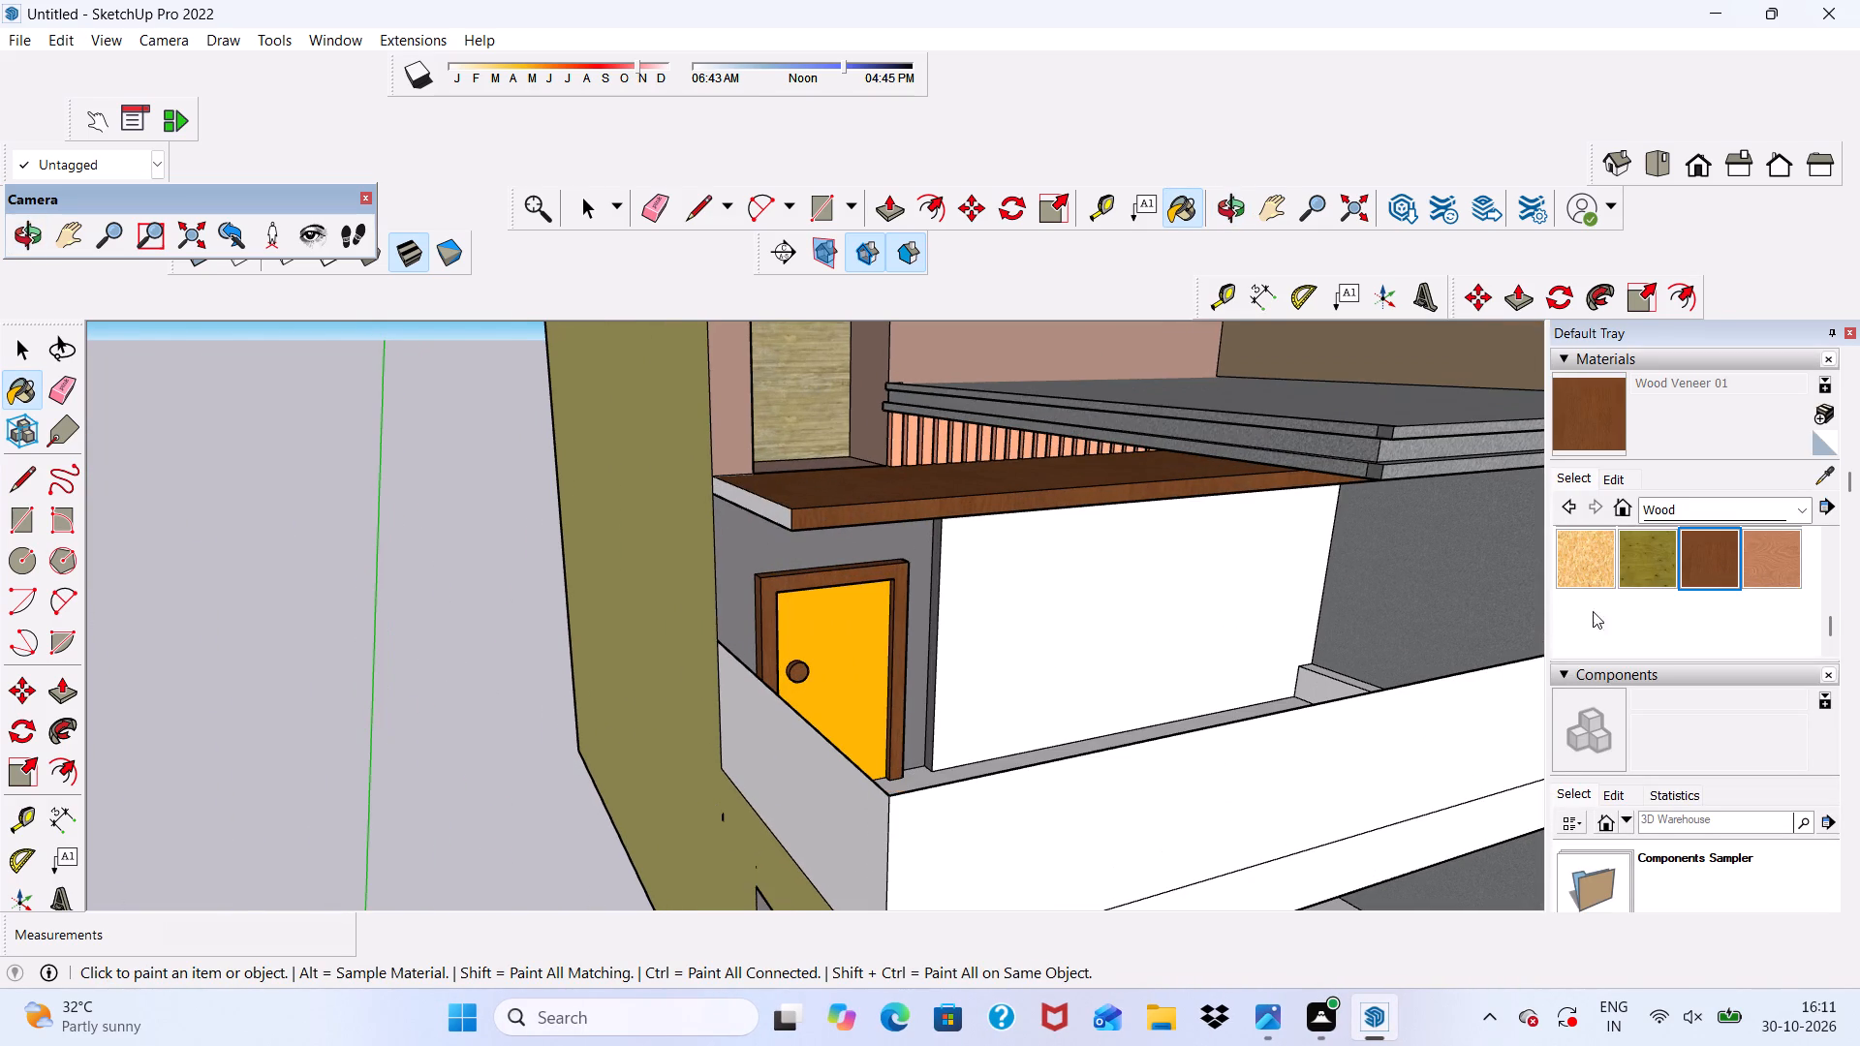
scroll(995, 605, up, 3)
click(695, 471)
Paint the white wall panel behind the balcony, beside the upper-floor door, with Wood OSB.
scroll(695, 498, down, 5)
middle_drag(1170, 764, 1148, 768)
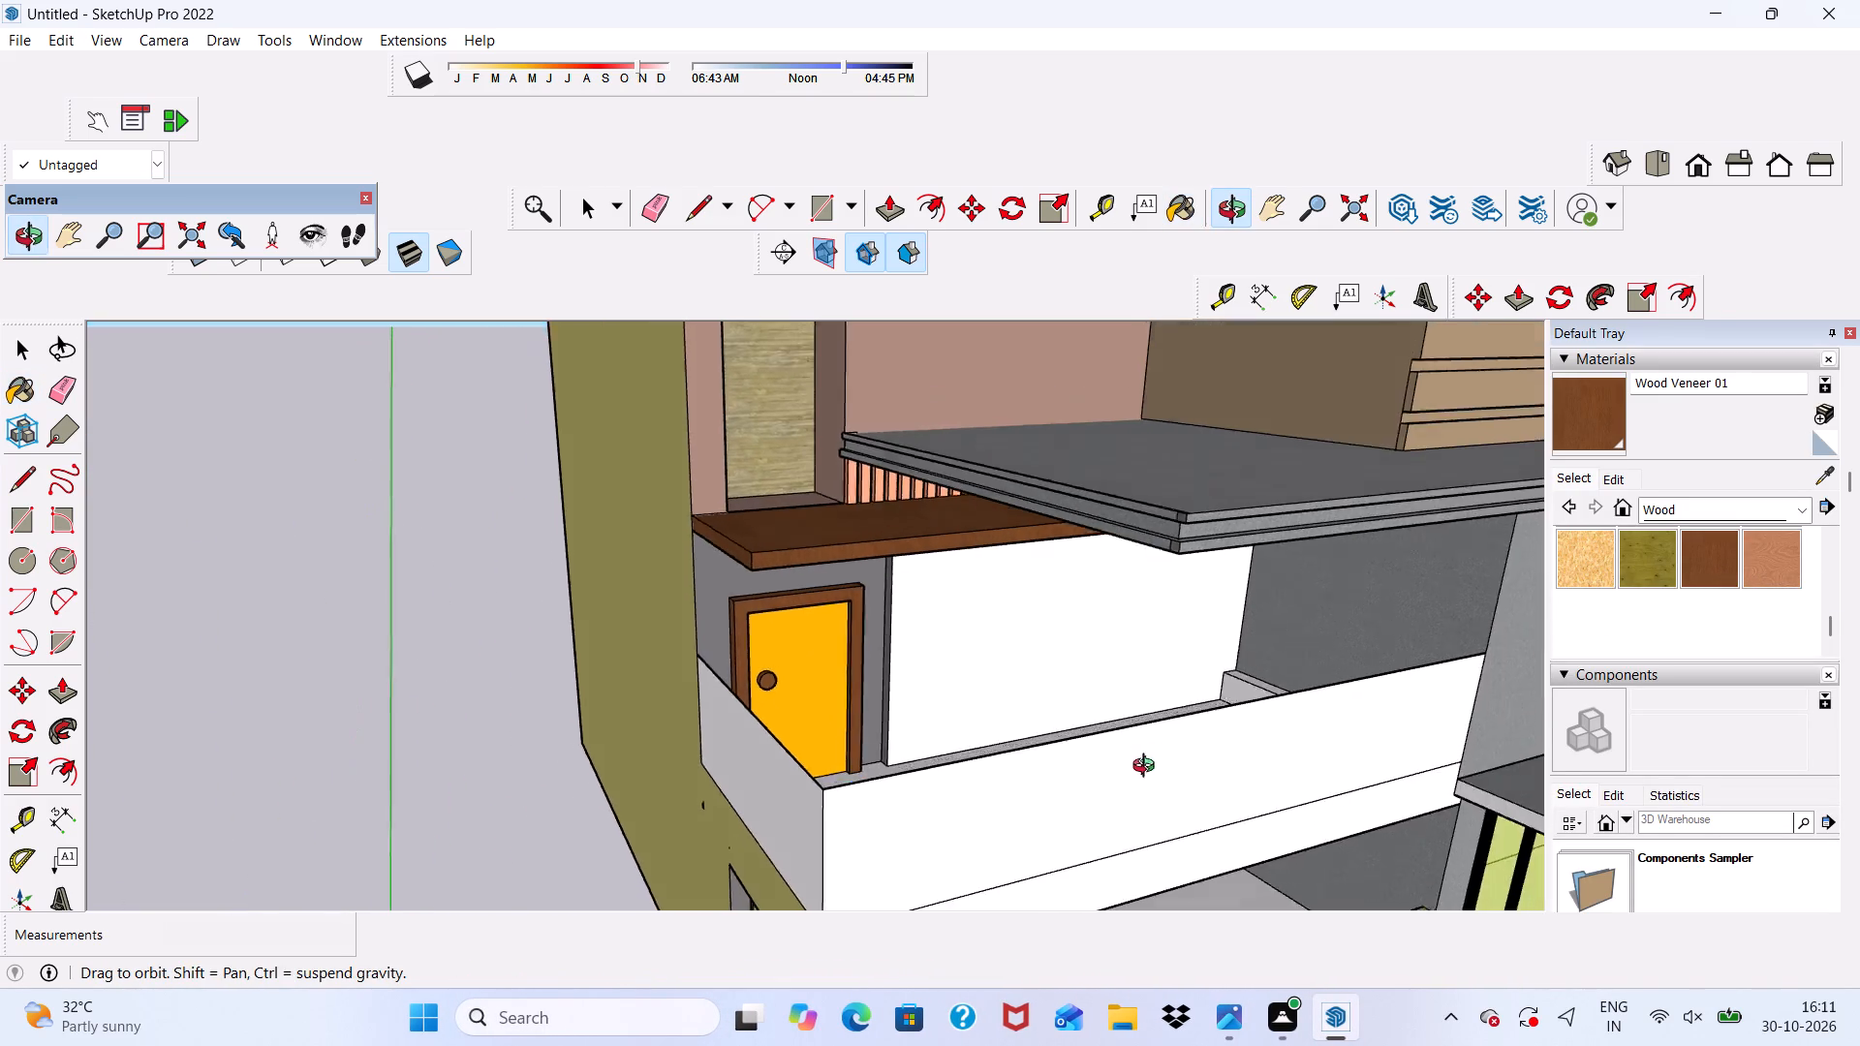
middle_drag(1148, 768, 949, 708)
scroll(897, 648, down, 10)
middle_drag(1019, 717, 1161, 679)
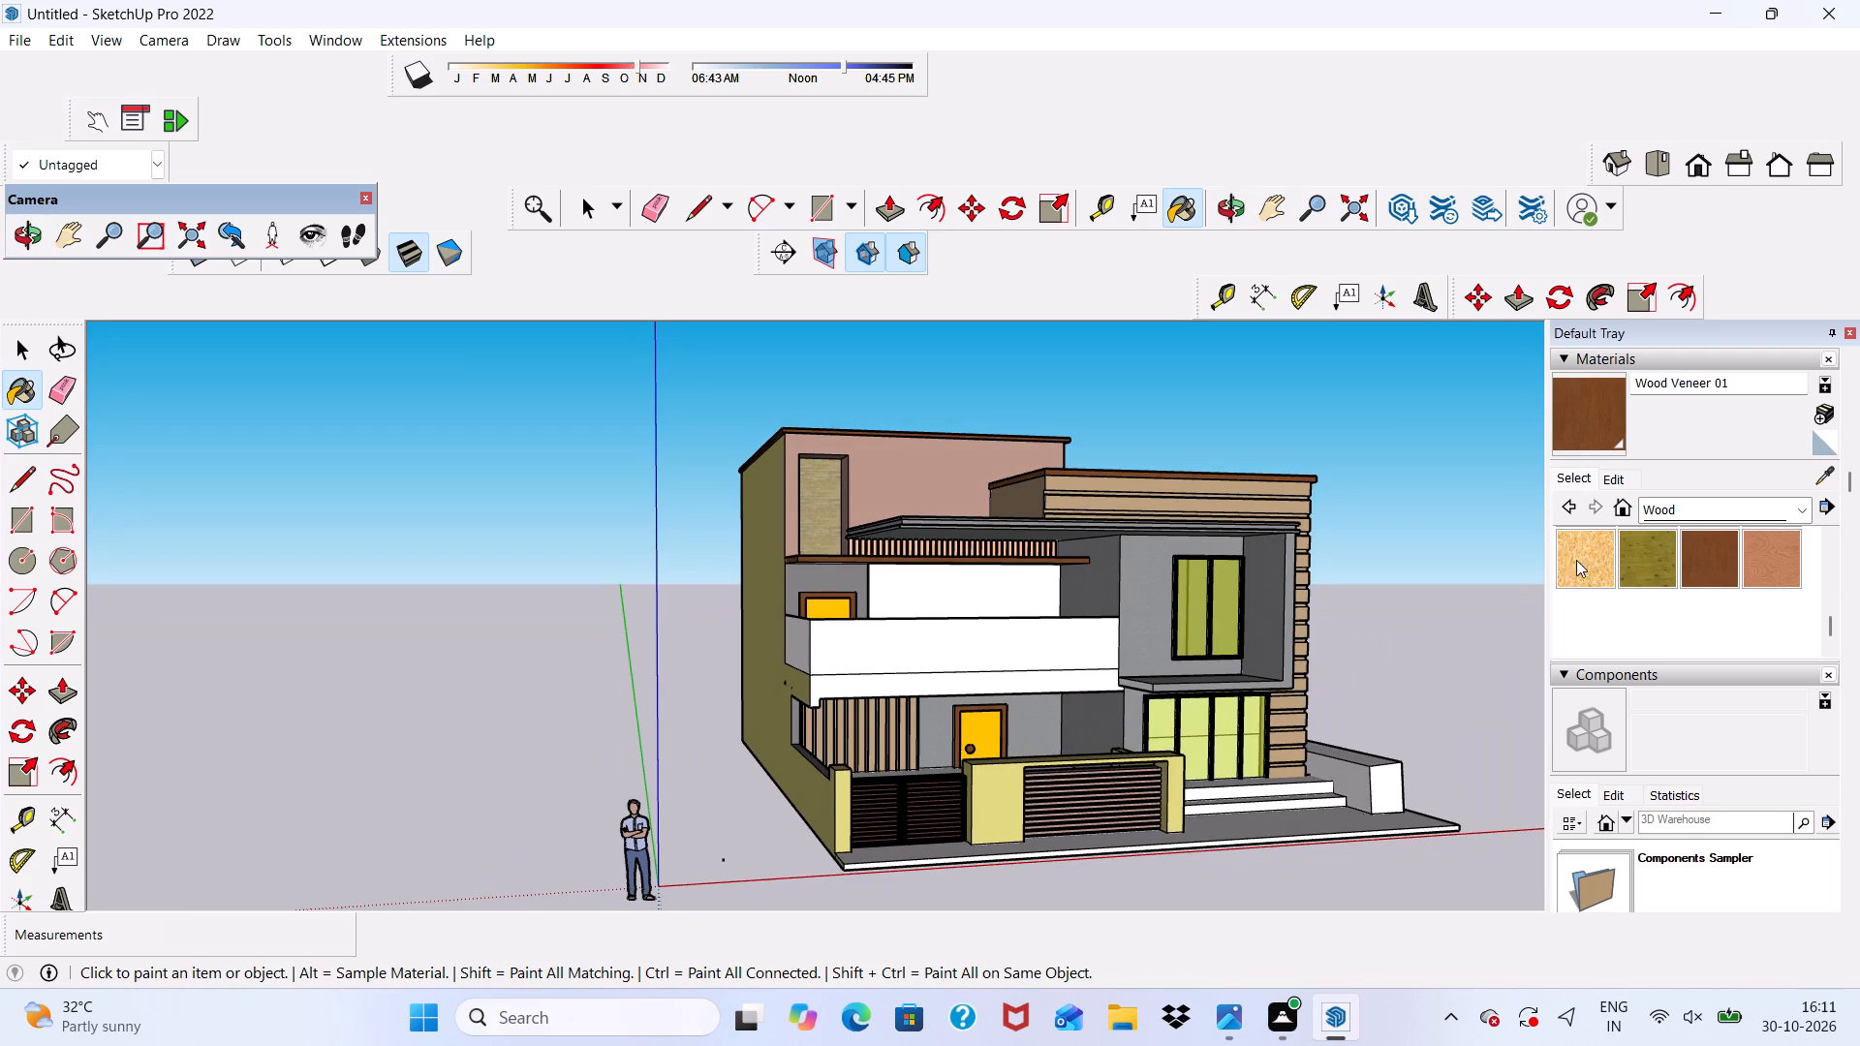
click(1592, 550)
scroll(1145, 616, up, 8)
click(965, 589)
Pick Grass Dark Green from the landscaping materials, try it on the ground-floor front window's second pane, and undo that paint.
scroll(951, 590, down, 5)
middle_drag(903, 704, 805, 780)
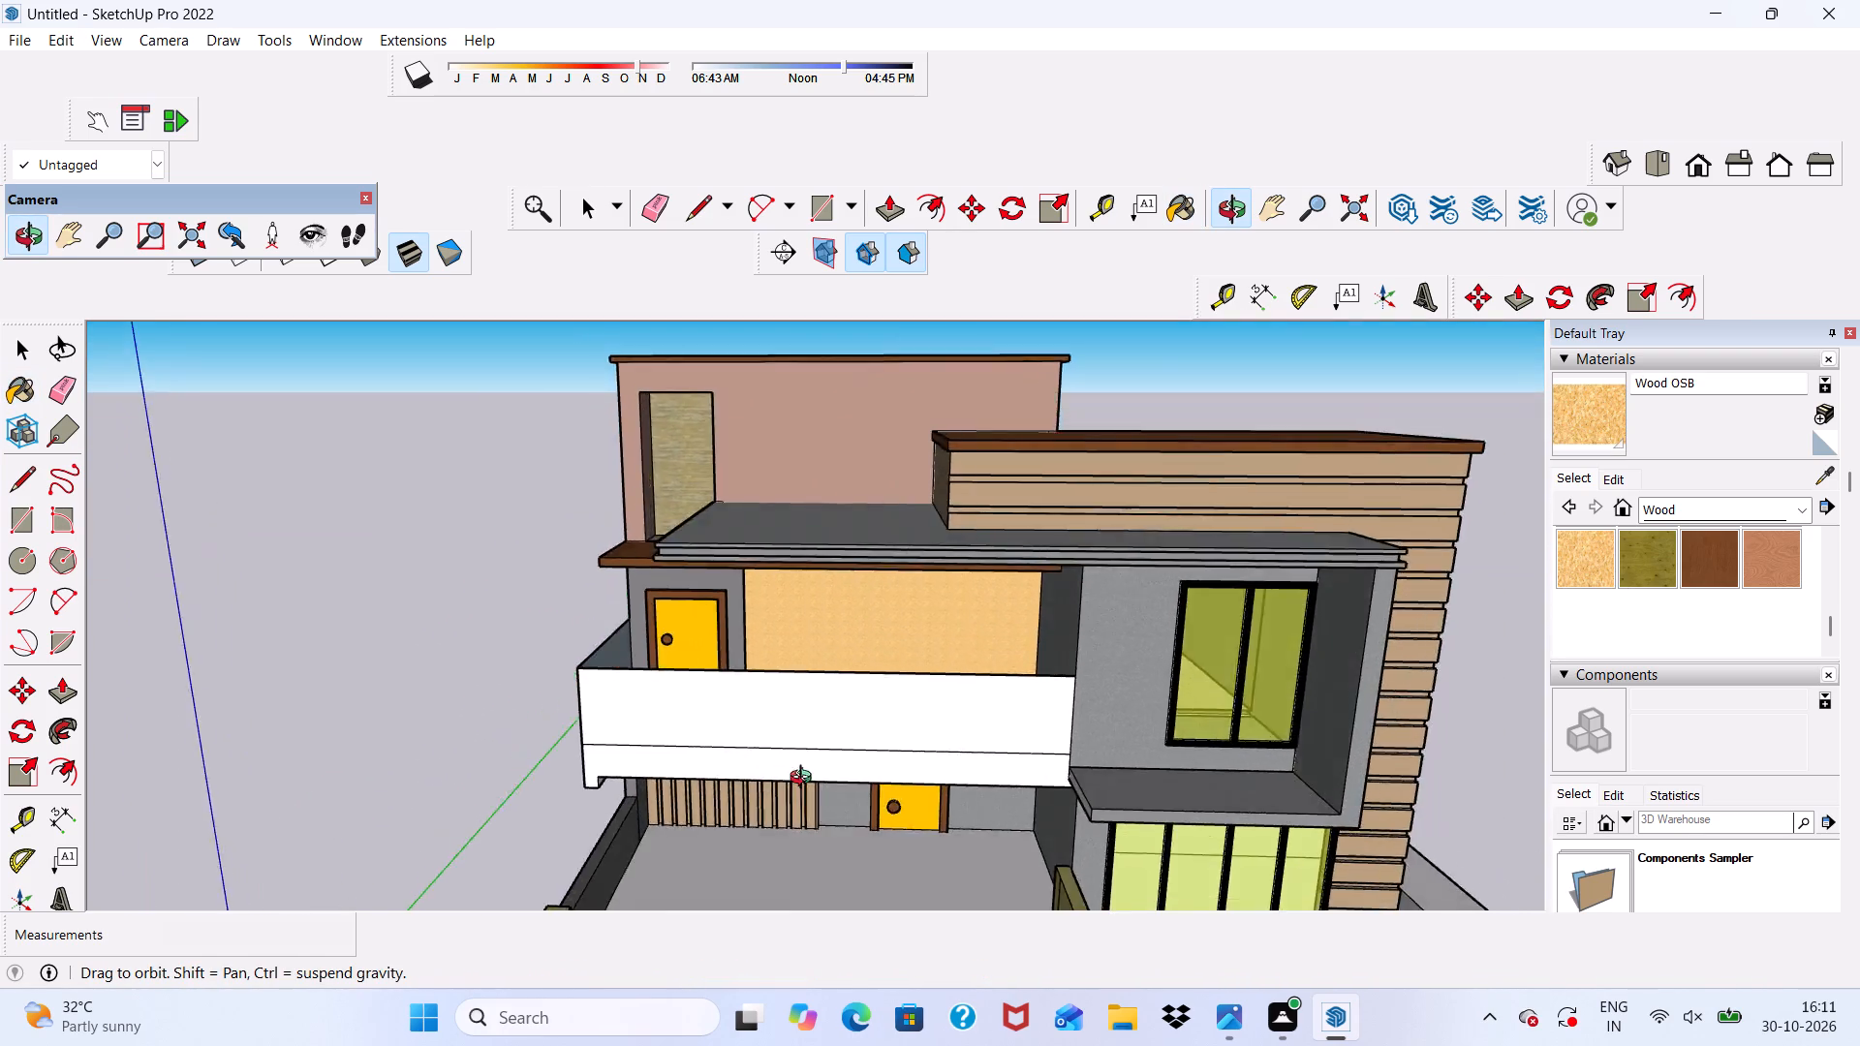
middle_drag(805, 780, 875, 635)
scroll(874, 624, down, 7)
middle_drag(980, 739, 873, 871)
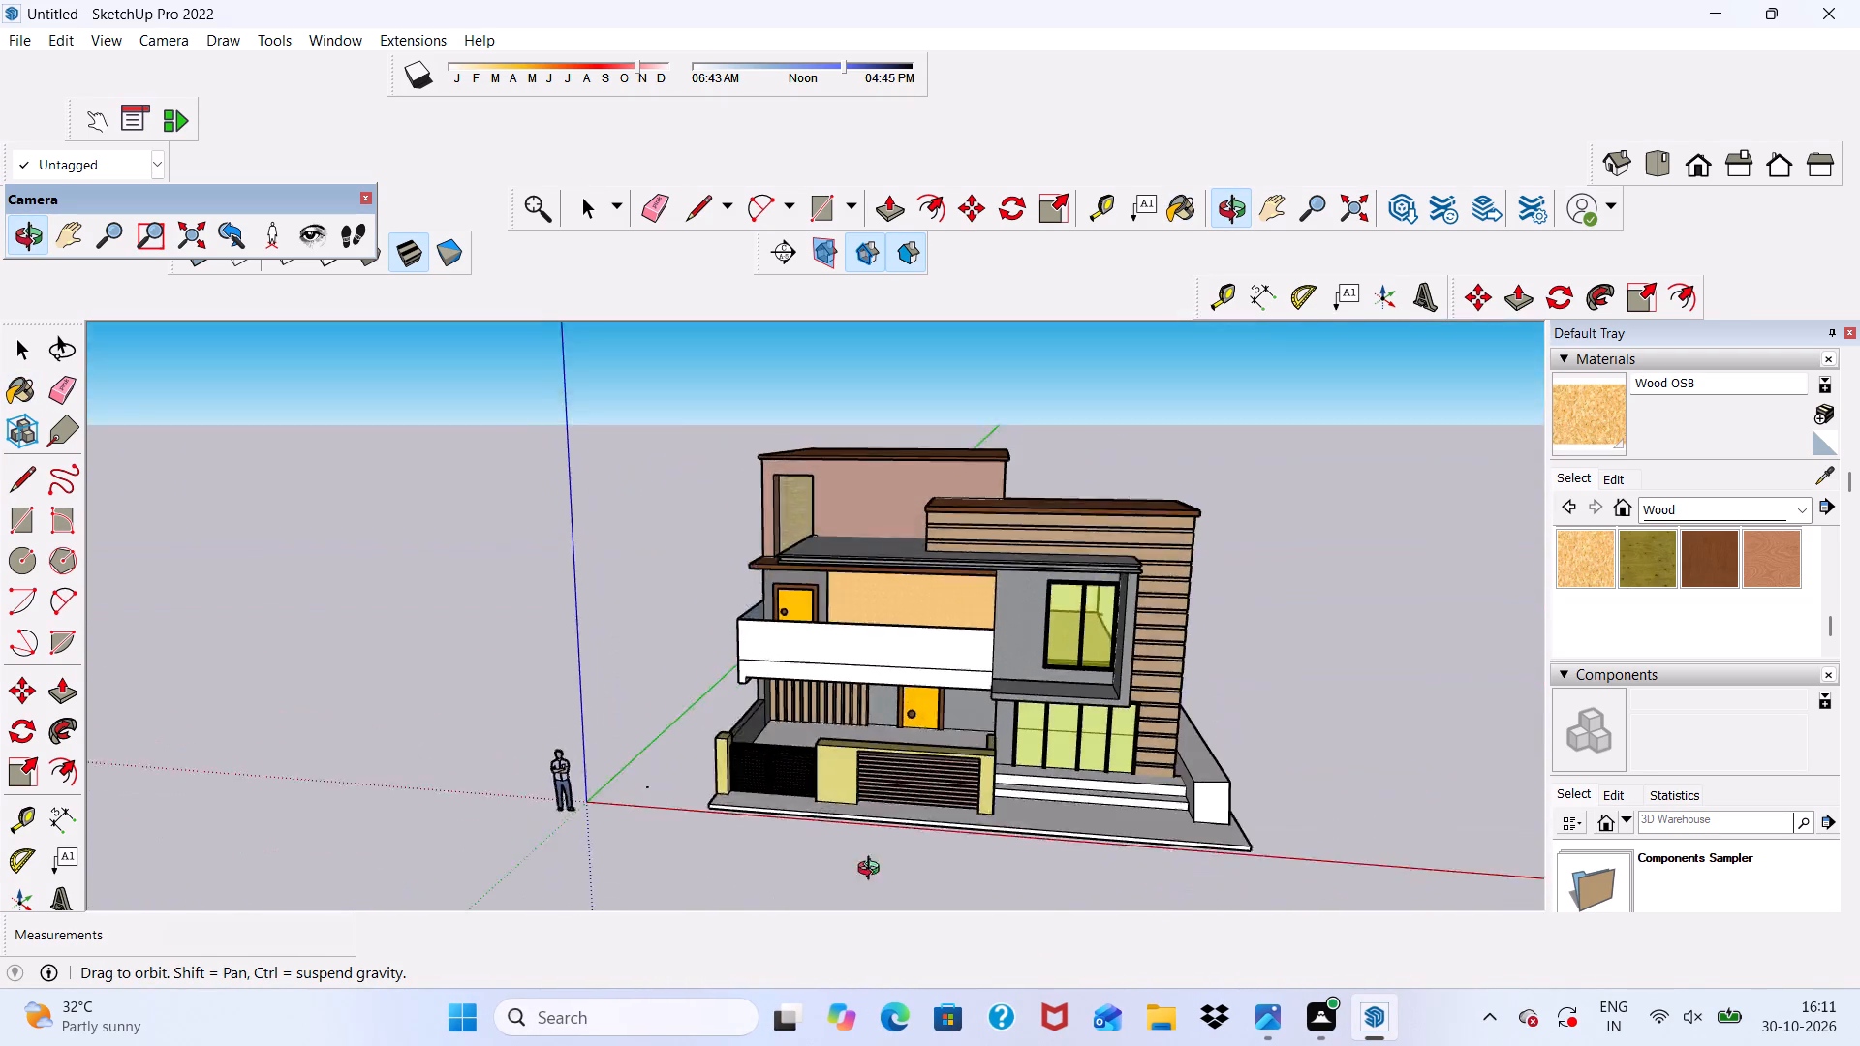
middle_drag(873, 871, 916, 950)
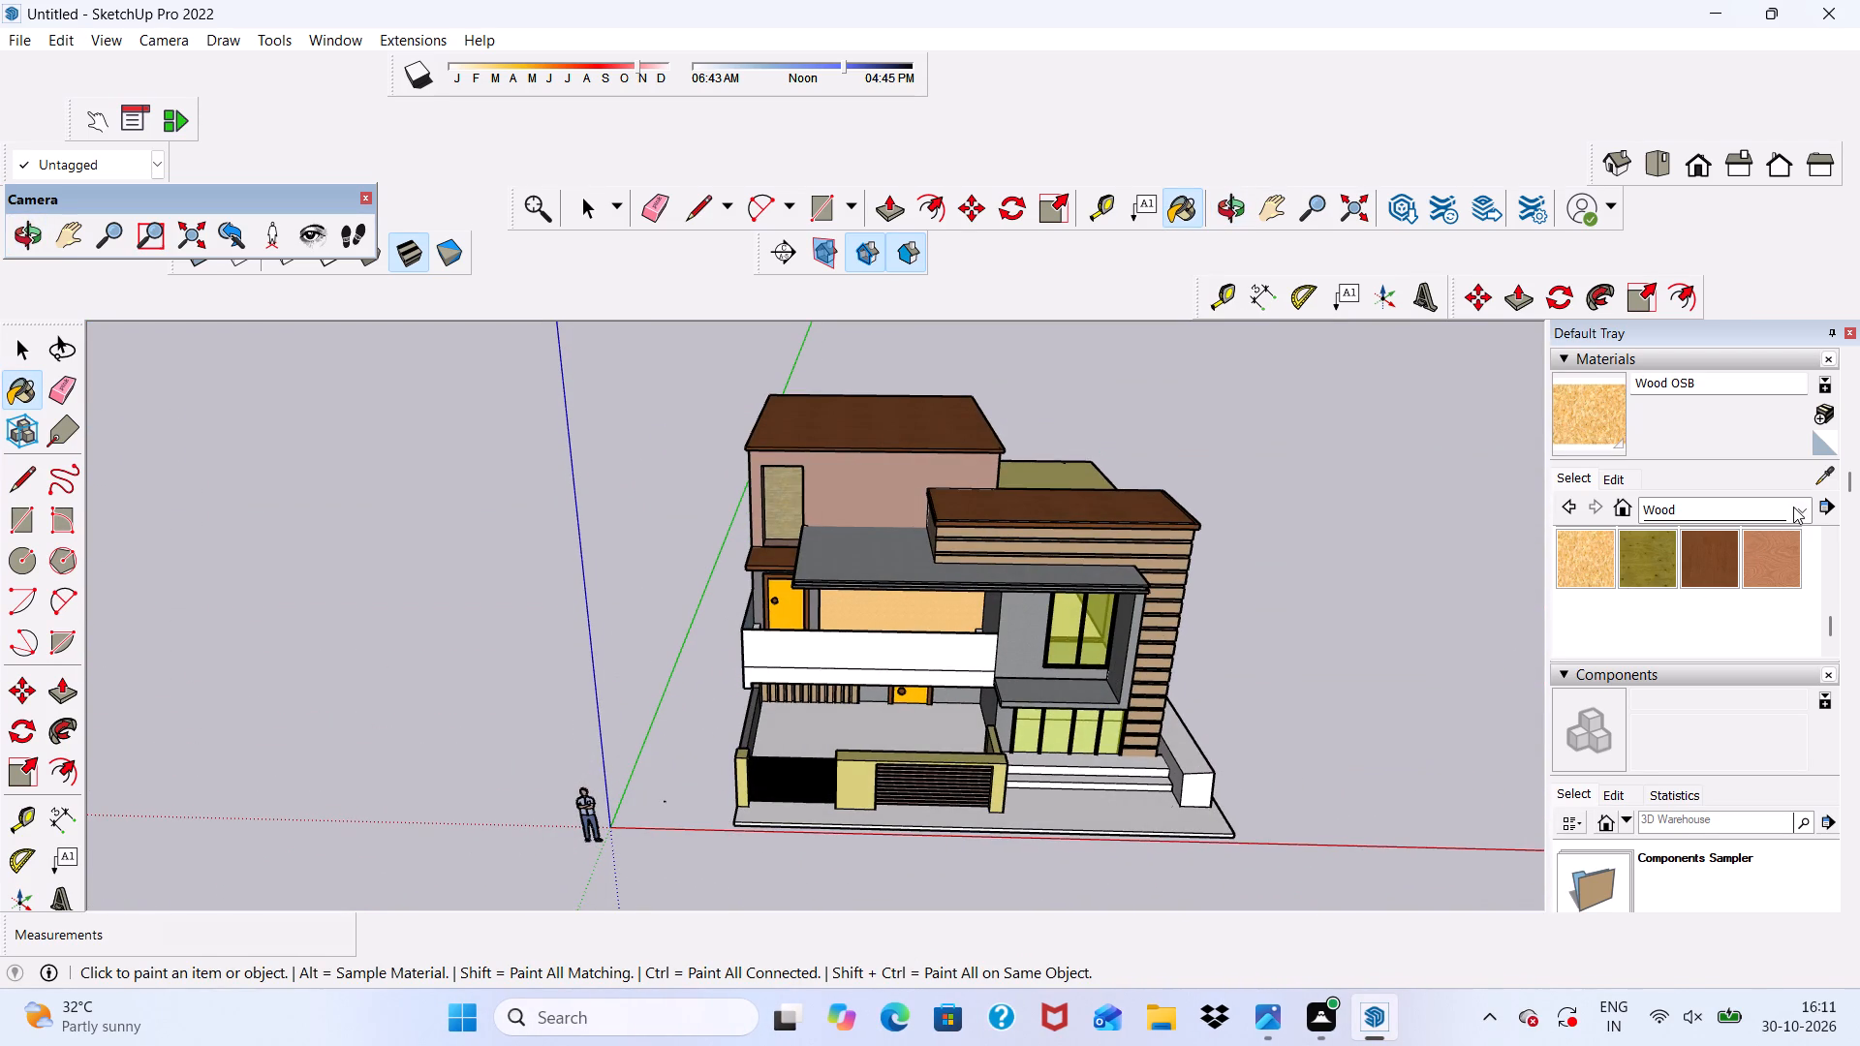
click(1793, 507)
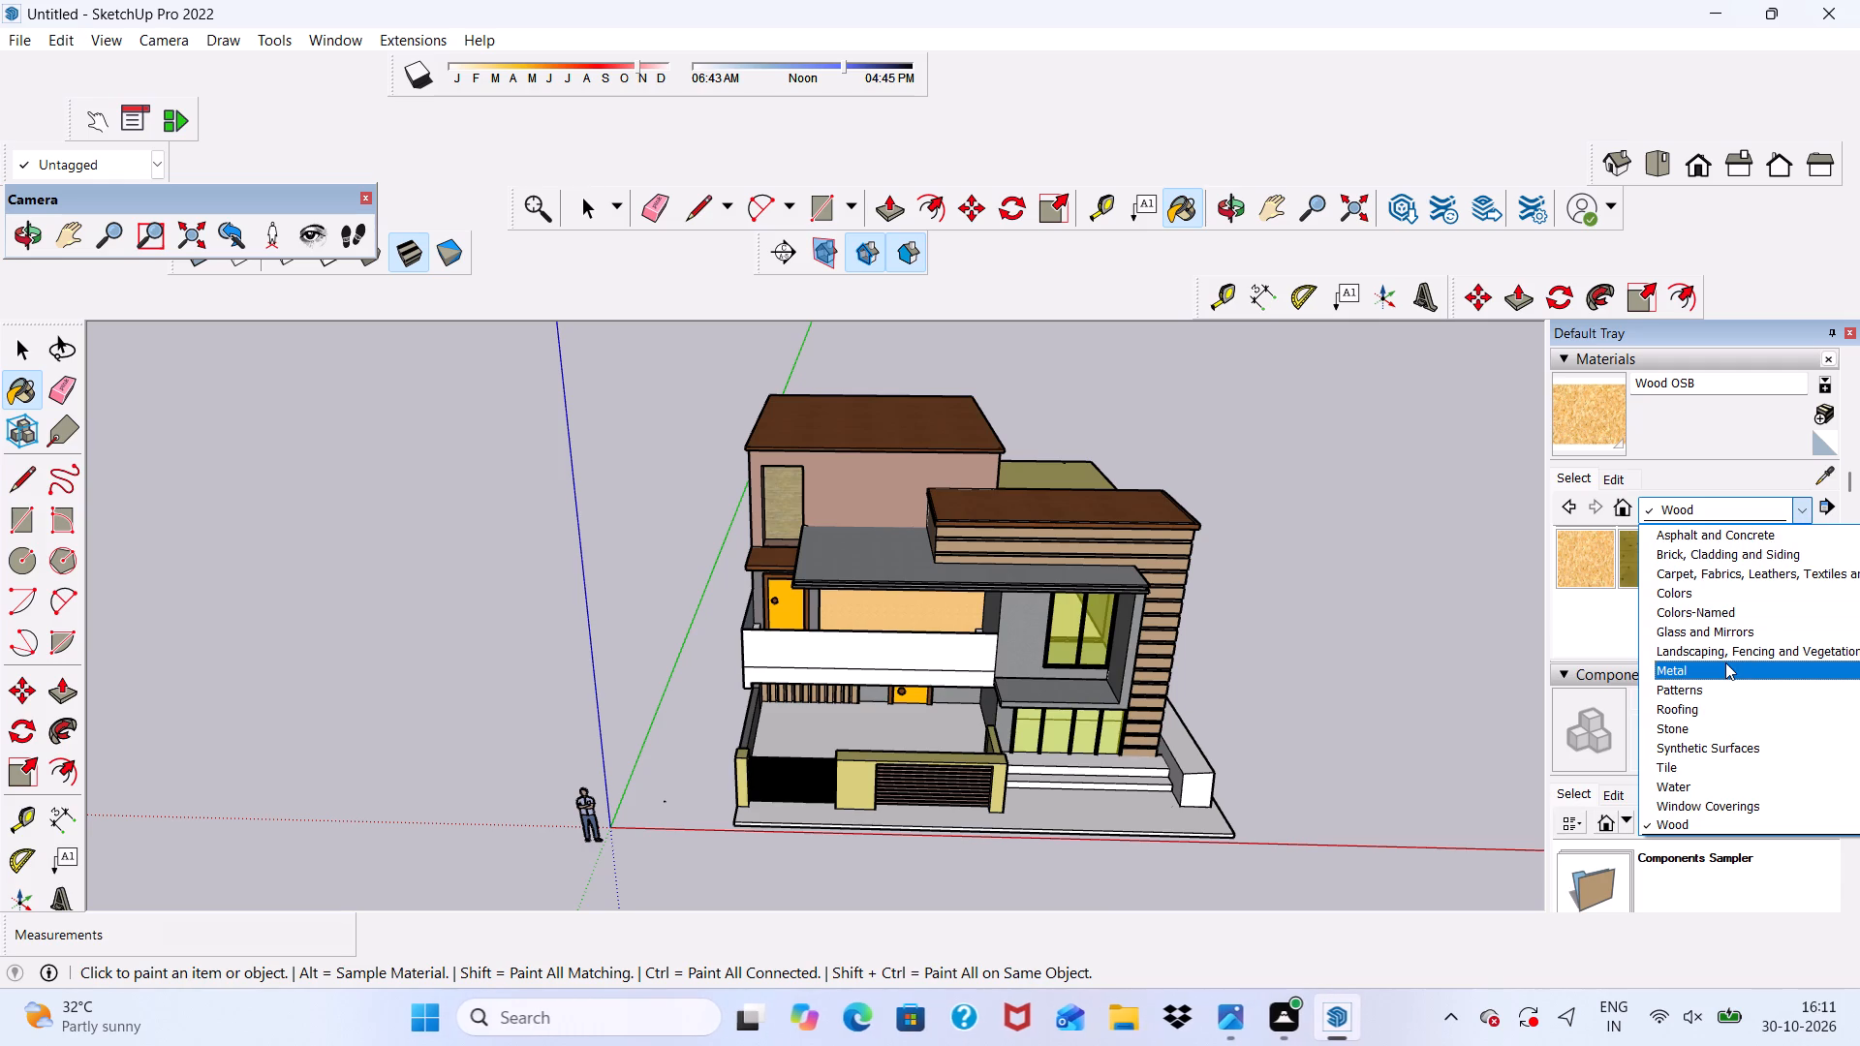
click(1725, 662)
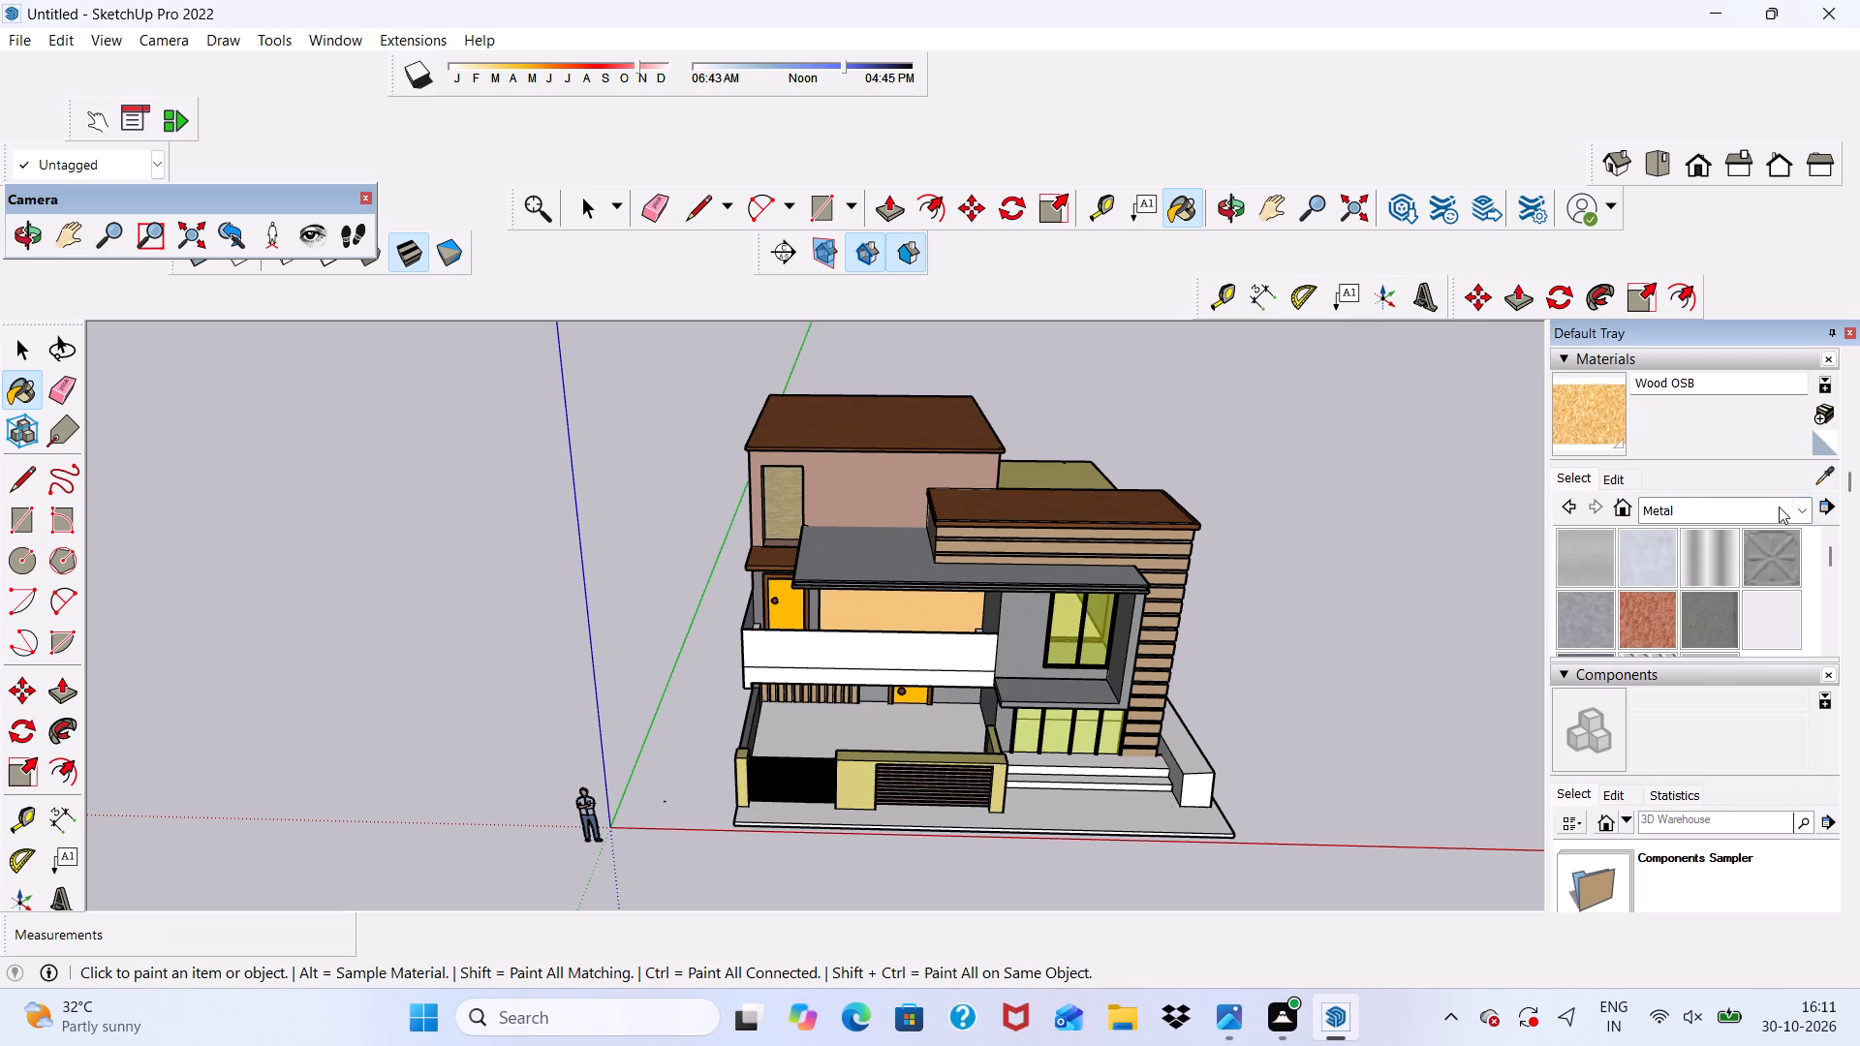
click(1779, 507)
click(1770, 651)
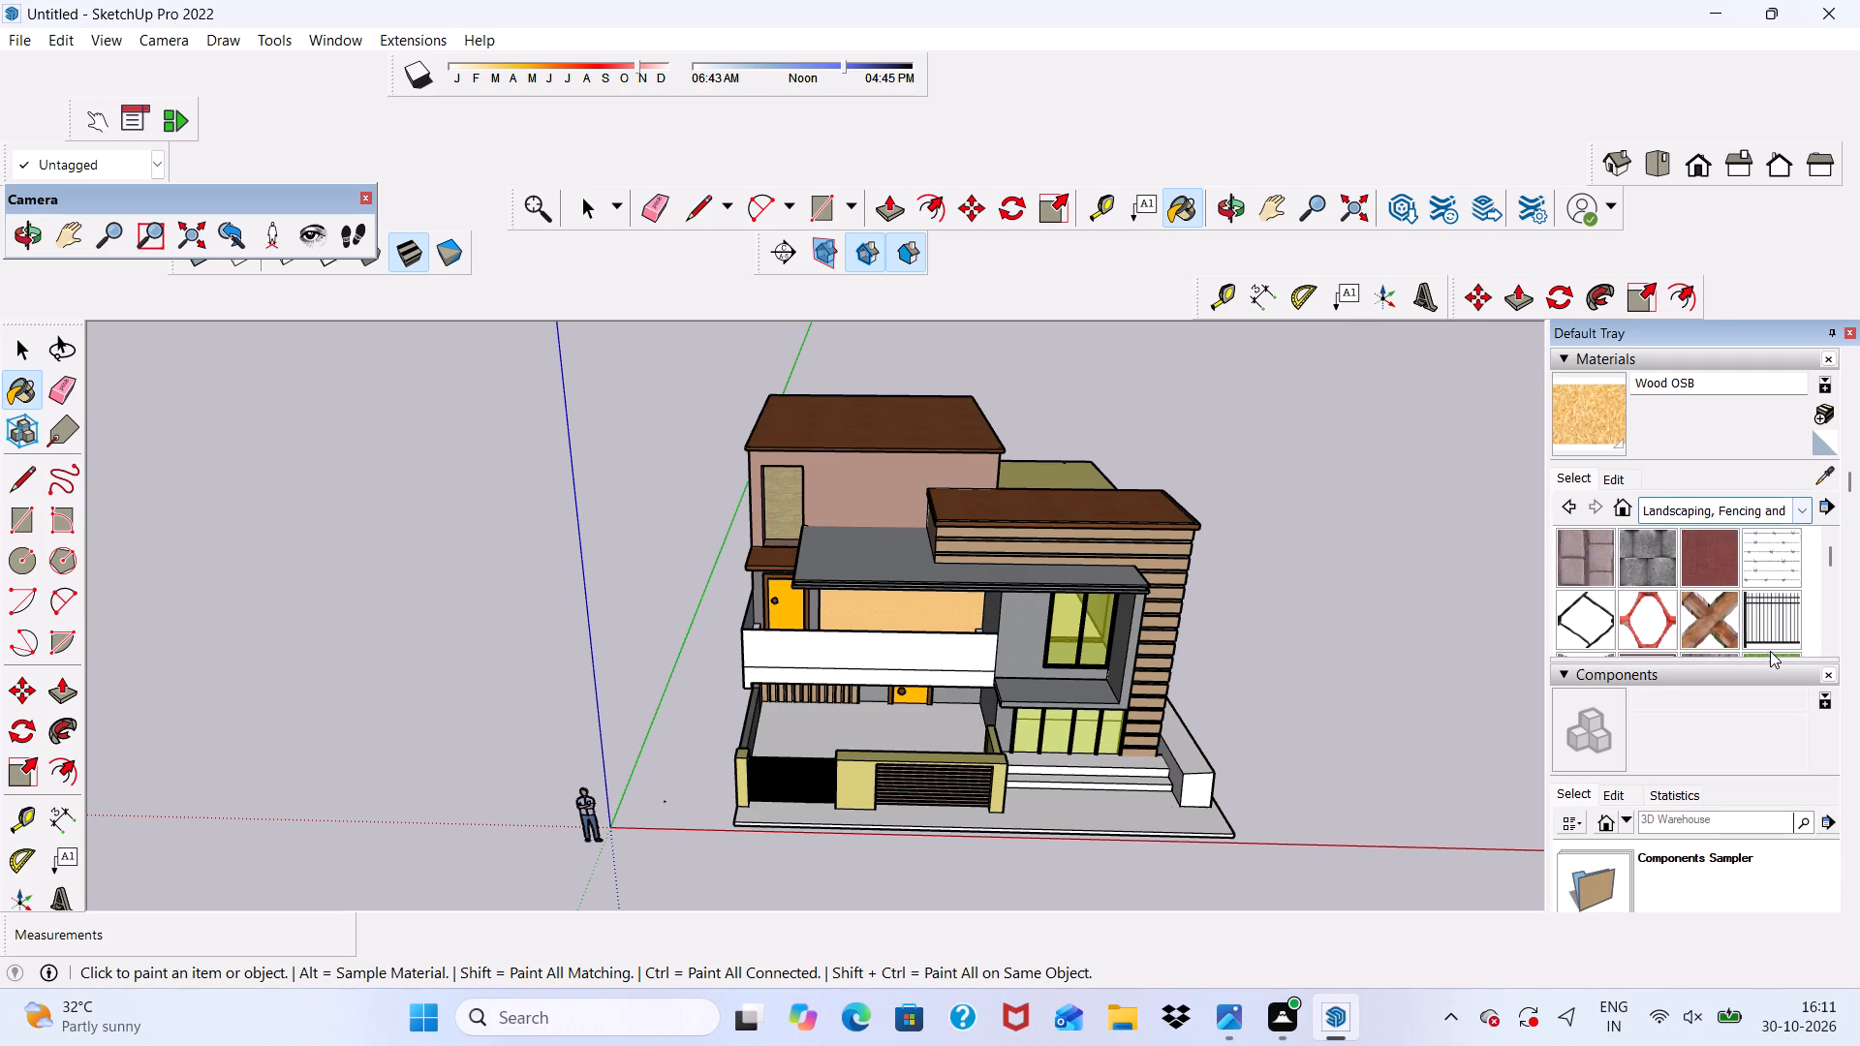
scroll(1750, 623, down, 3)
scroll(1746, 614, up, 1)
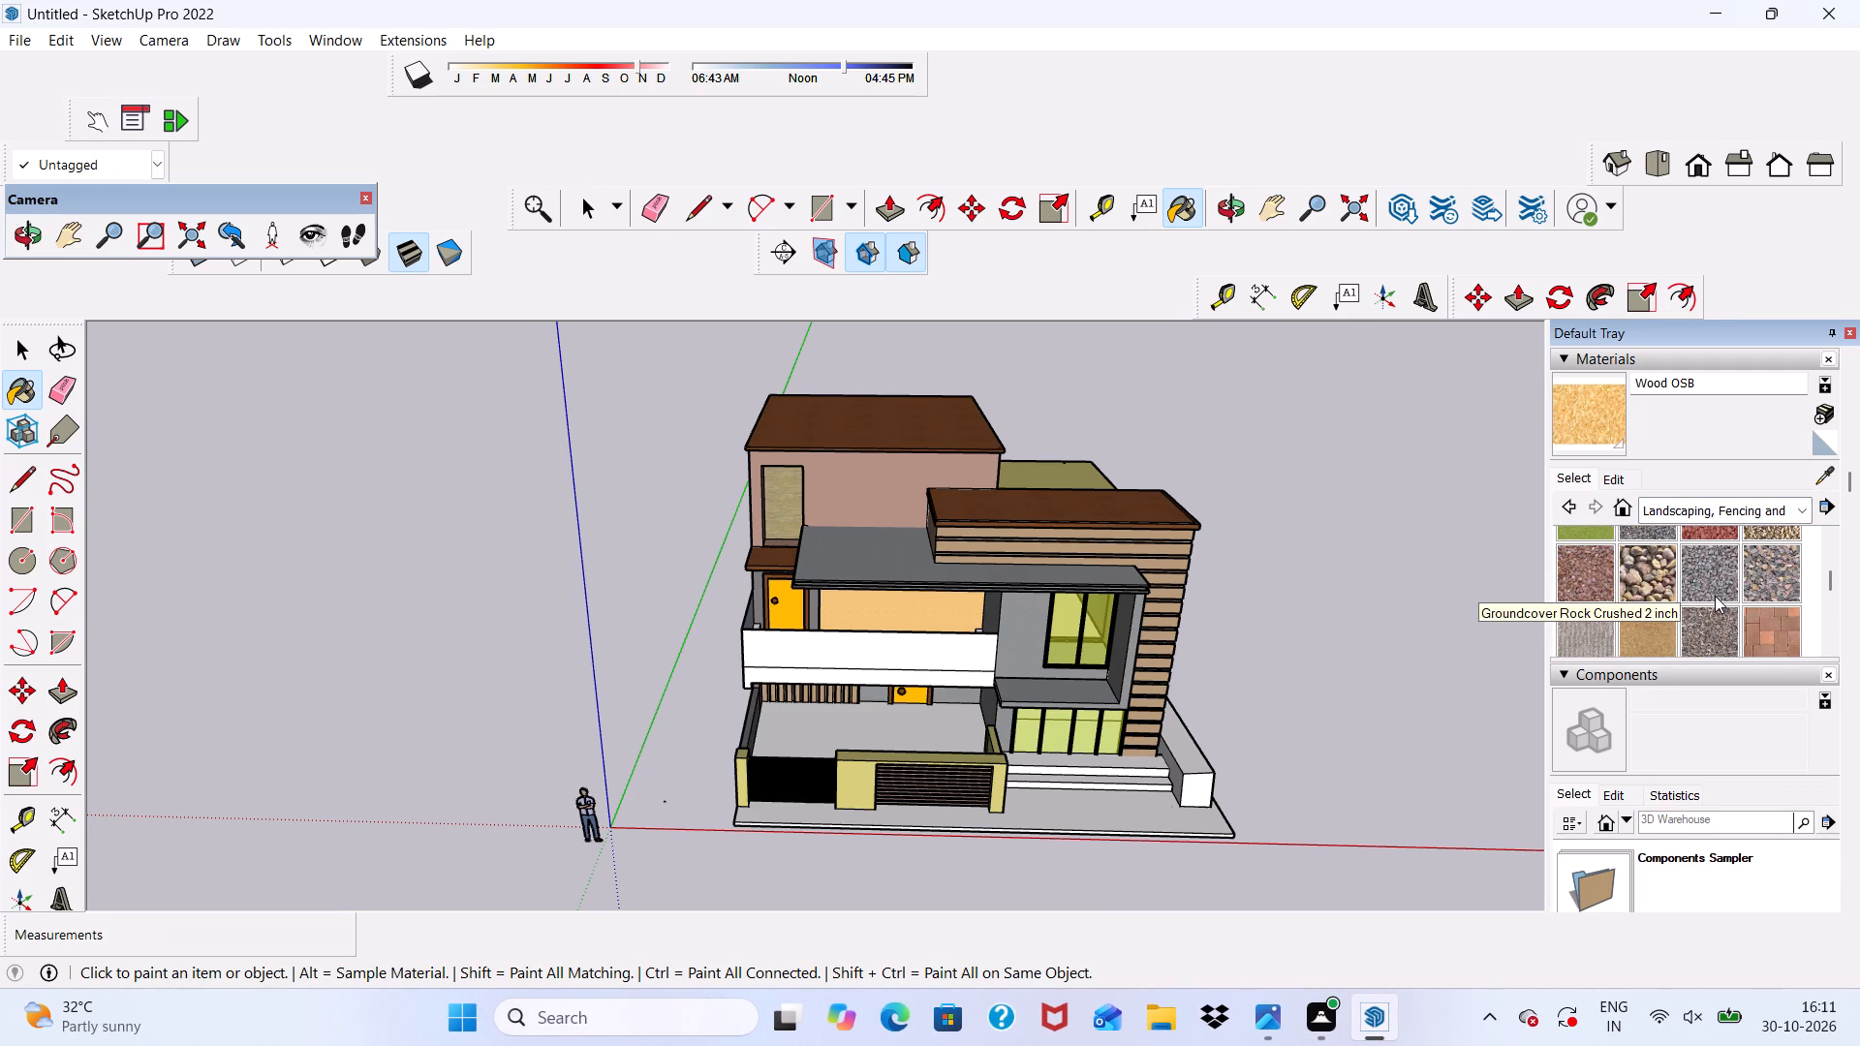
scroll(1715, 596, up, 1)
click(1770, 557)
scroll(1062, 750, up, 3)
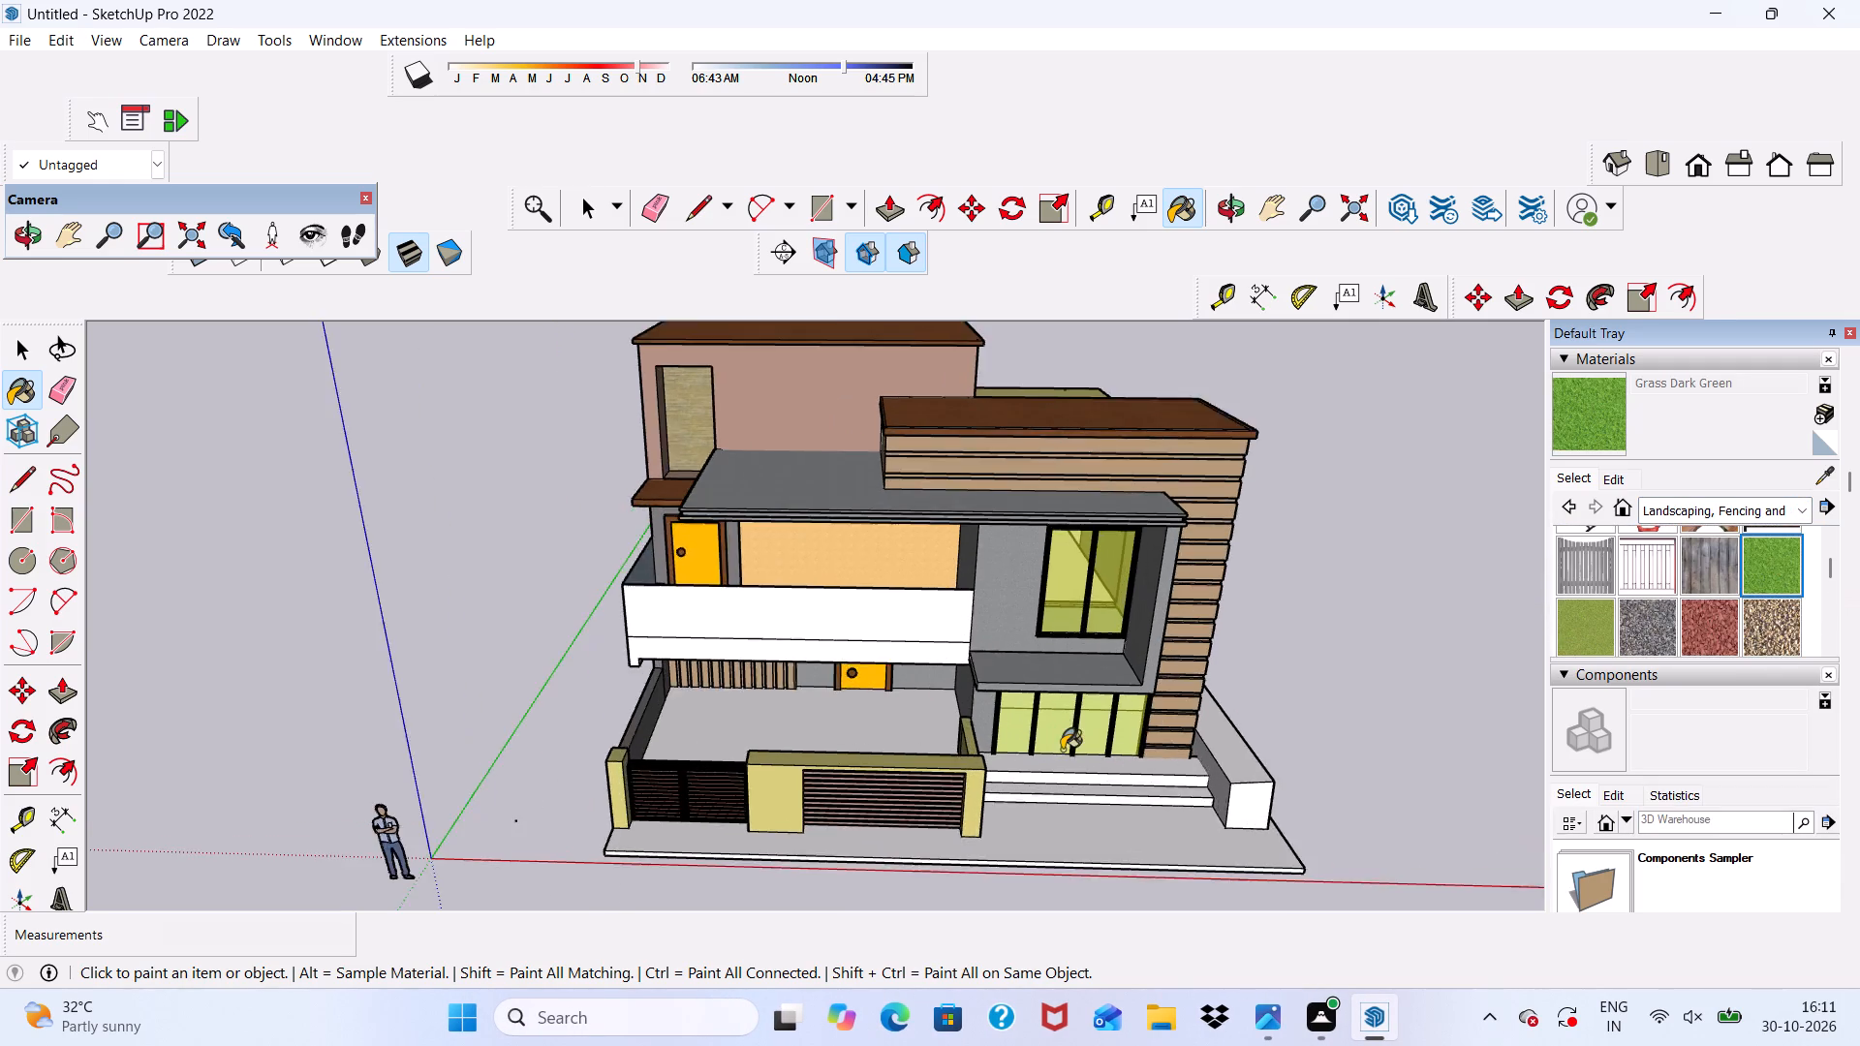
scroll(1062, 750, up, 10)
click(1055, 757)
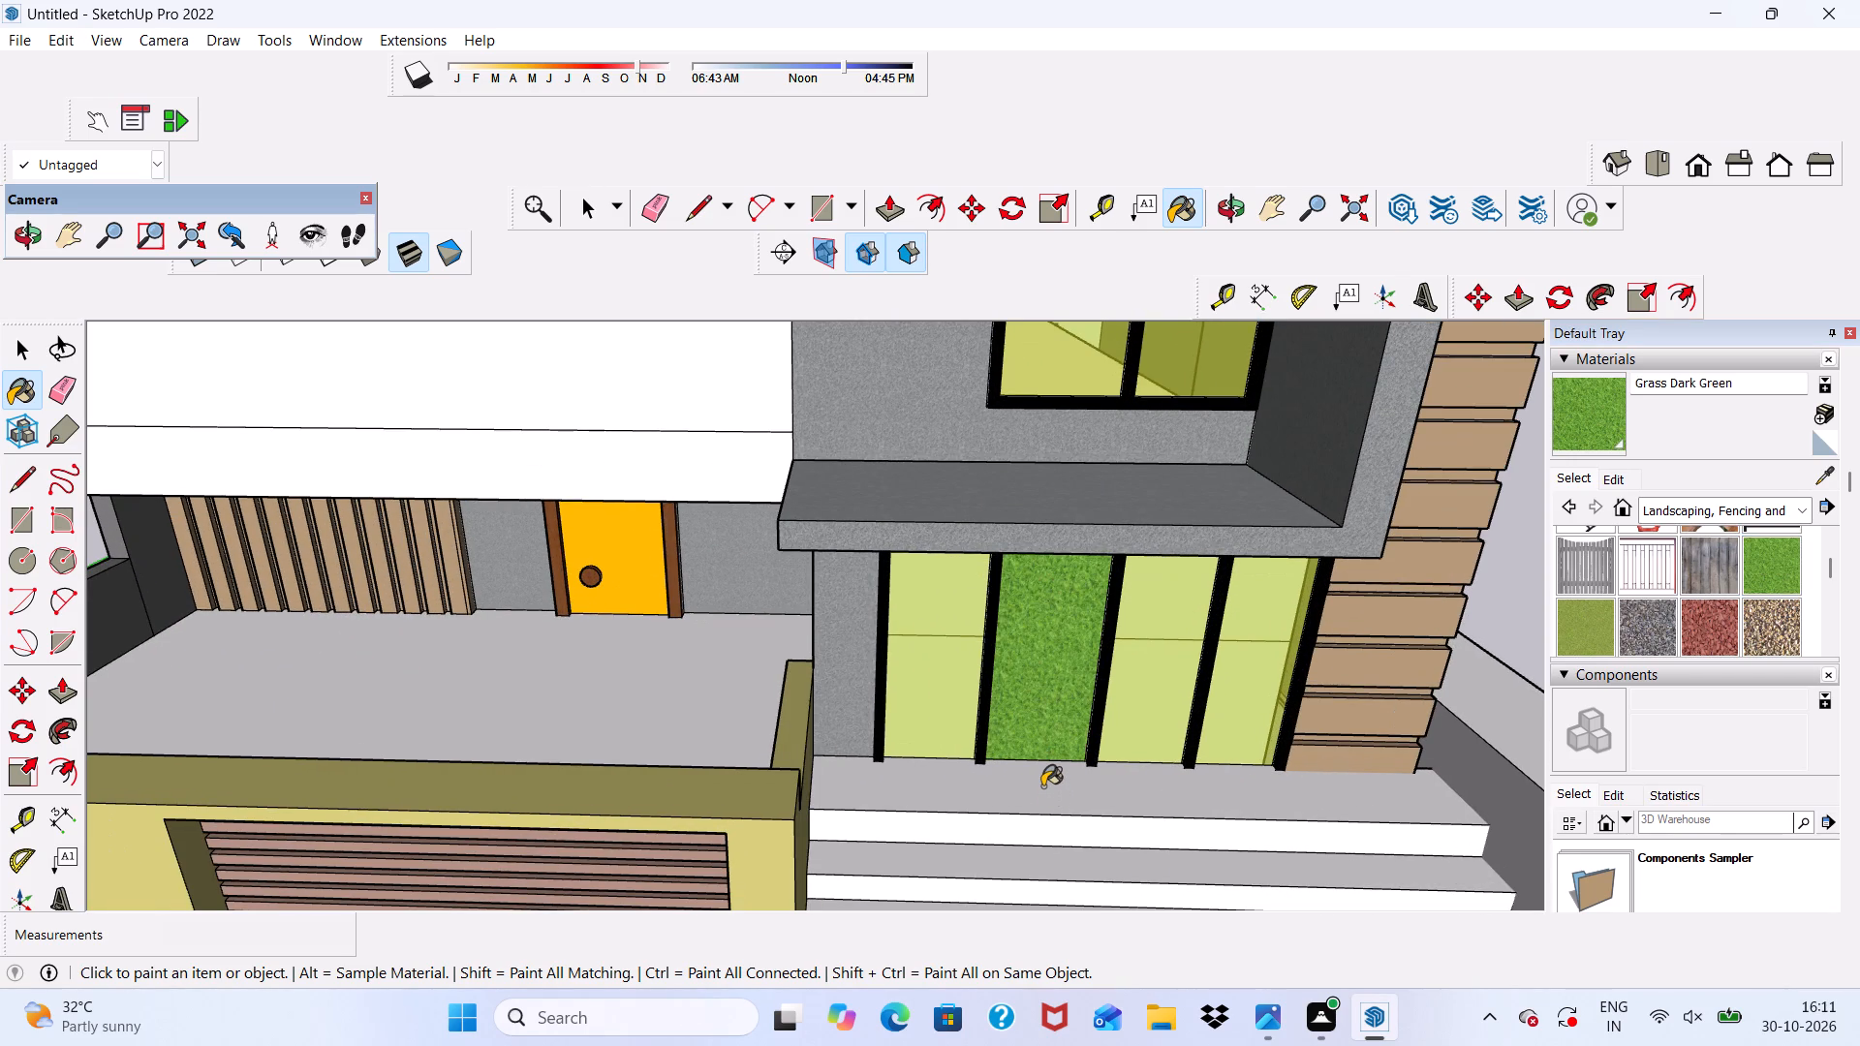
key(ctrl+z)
Paint the treads and risers of both steps below the ground-floor front window with Grass Dark Green.
scroll(1045, 793, up, 4)
click(1045, 794)
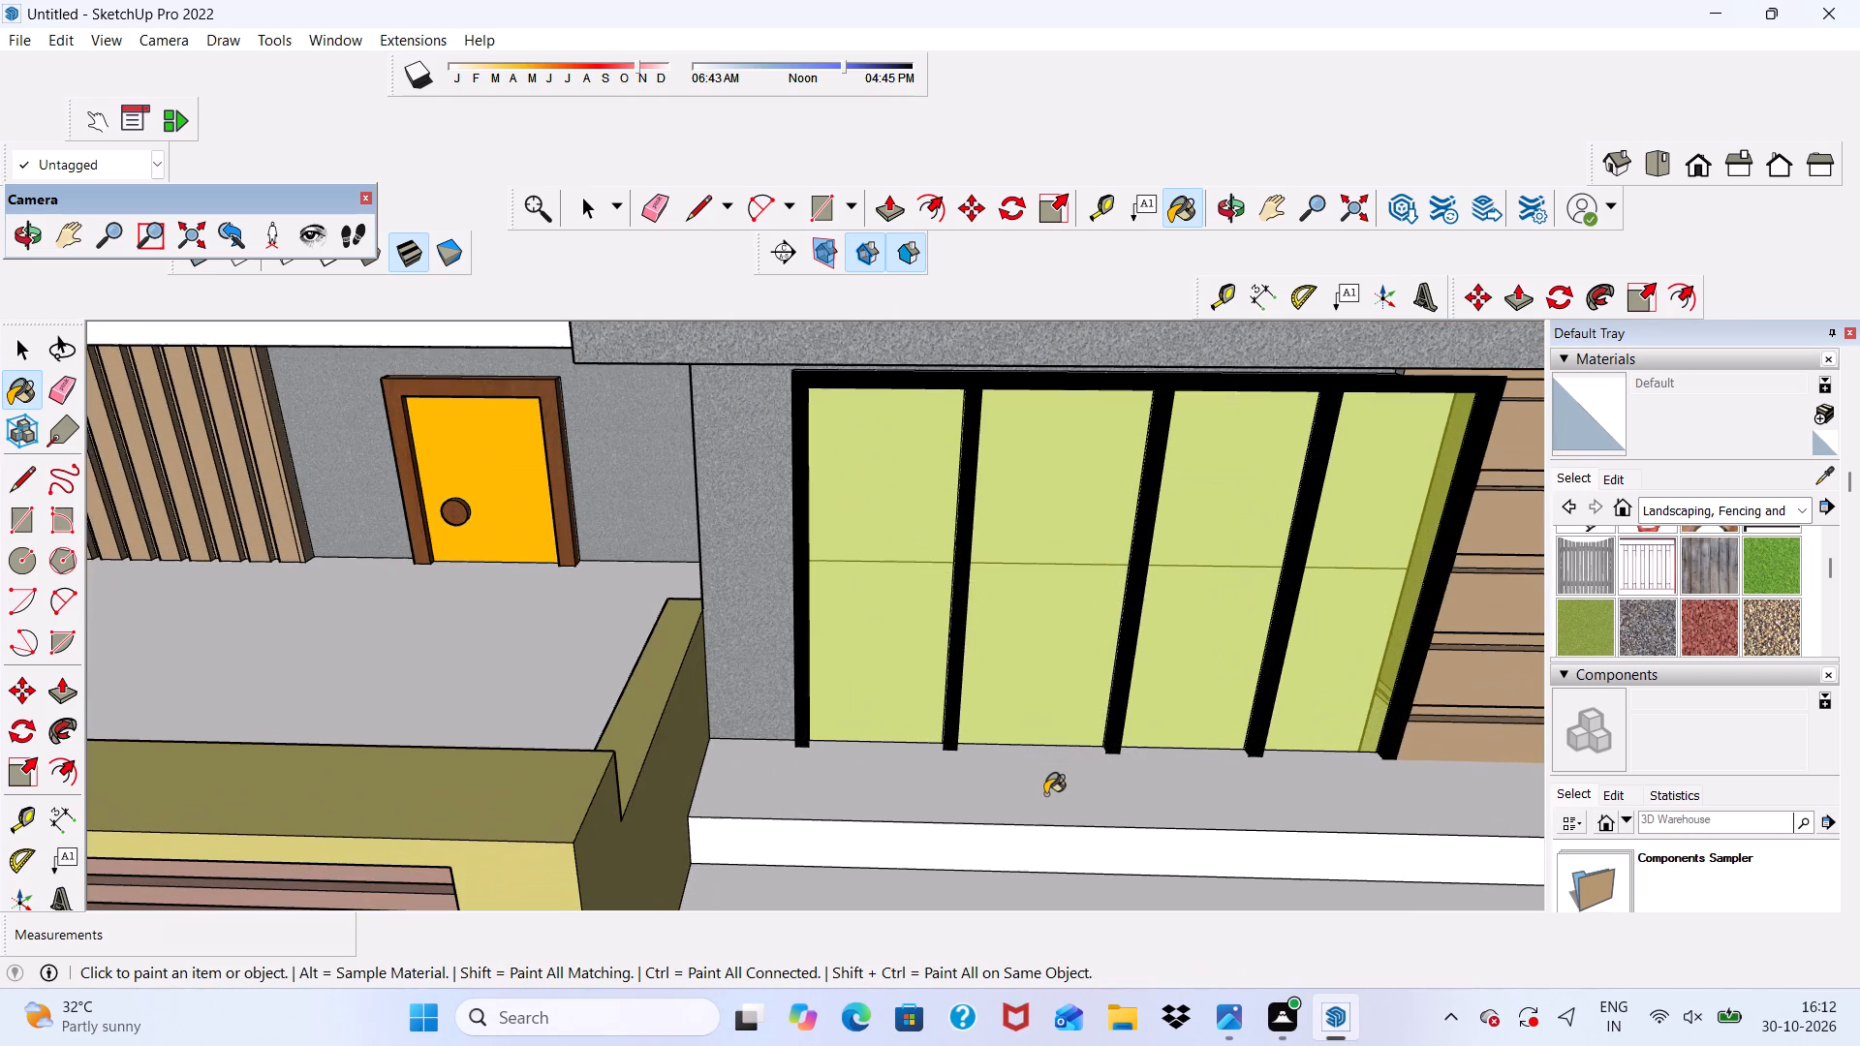
scroll(1013, 883, up, 3)
click(1003, 808)
click(1771, 570)
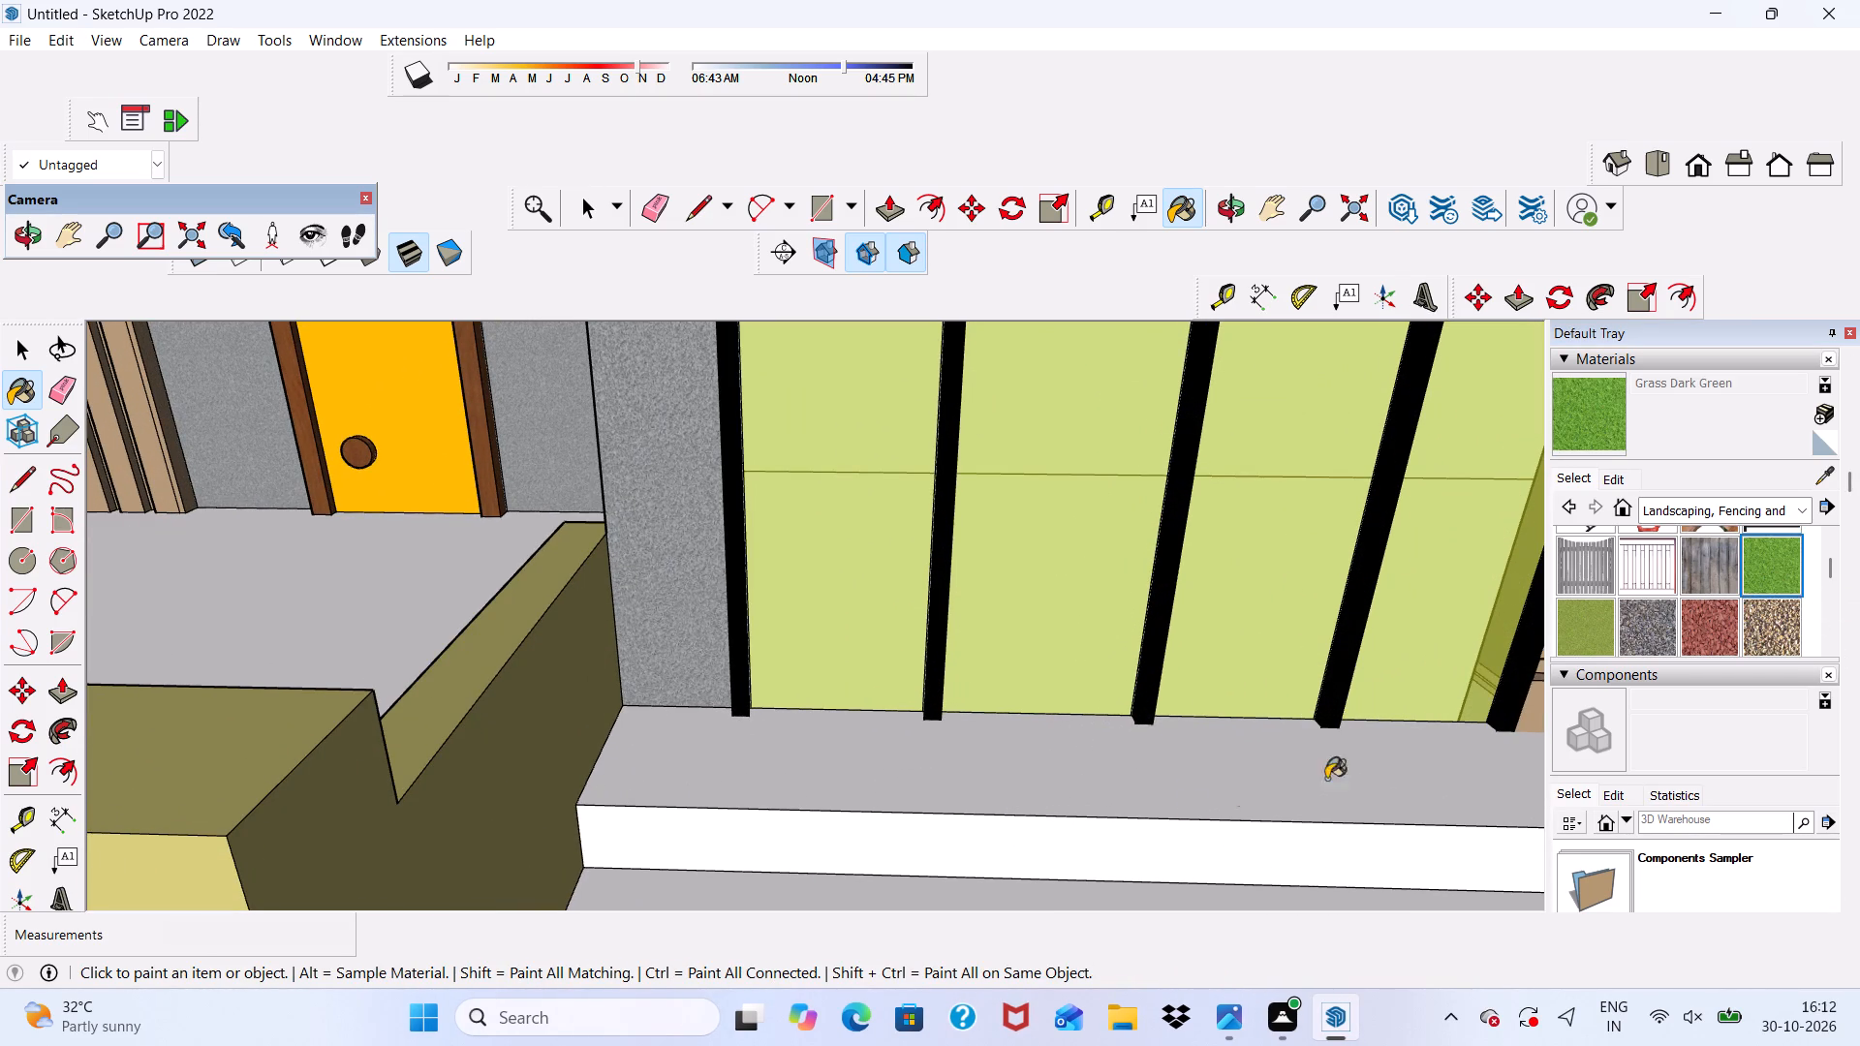
click(1129, 825)
click(1119, 790)
scroll(945, 679, down, 5)
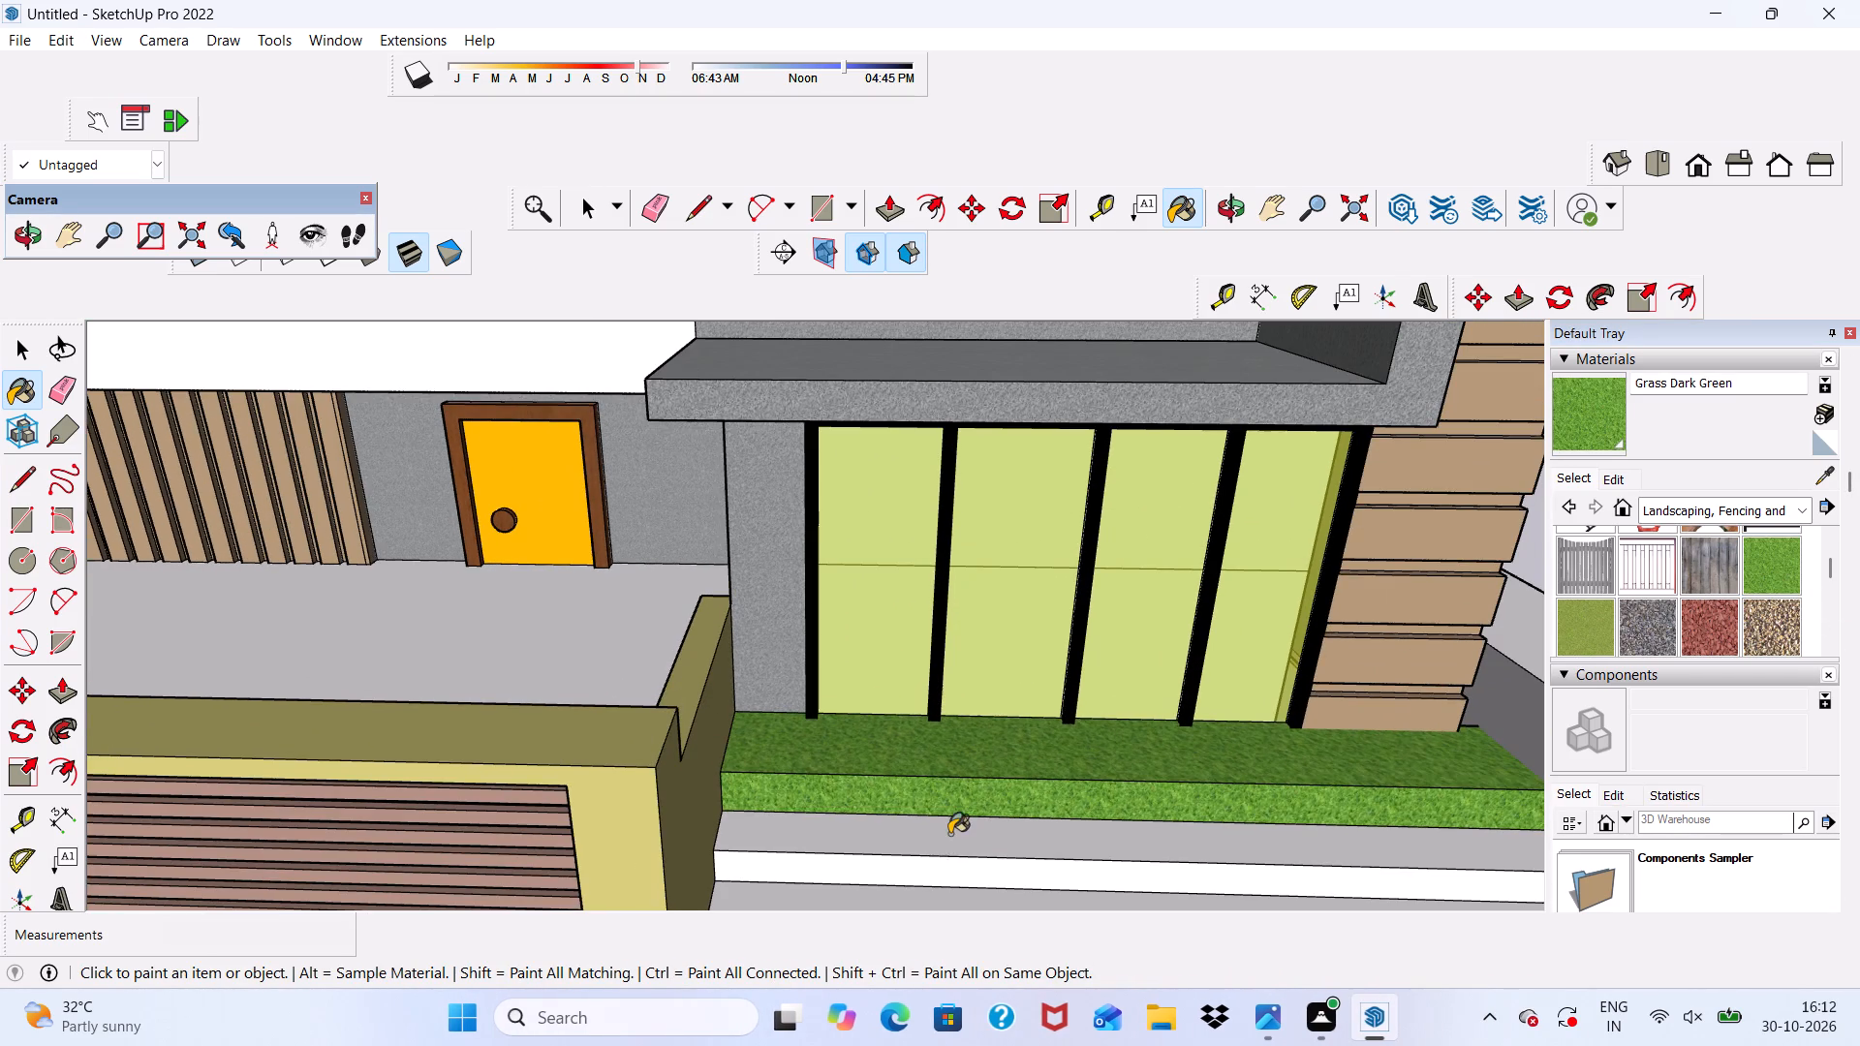
click(949, 834)
scroll(949, 873, up, 4)
click(949, 876)
scroll(862, 780, down, 7)
Paint the inner face, top, front end and outer face of the low wall beside the front steps with Grass Dark Green.
middle_drag(1045, 784, 1208, 706)
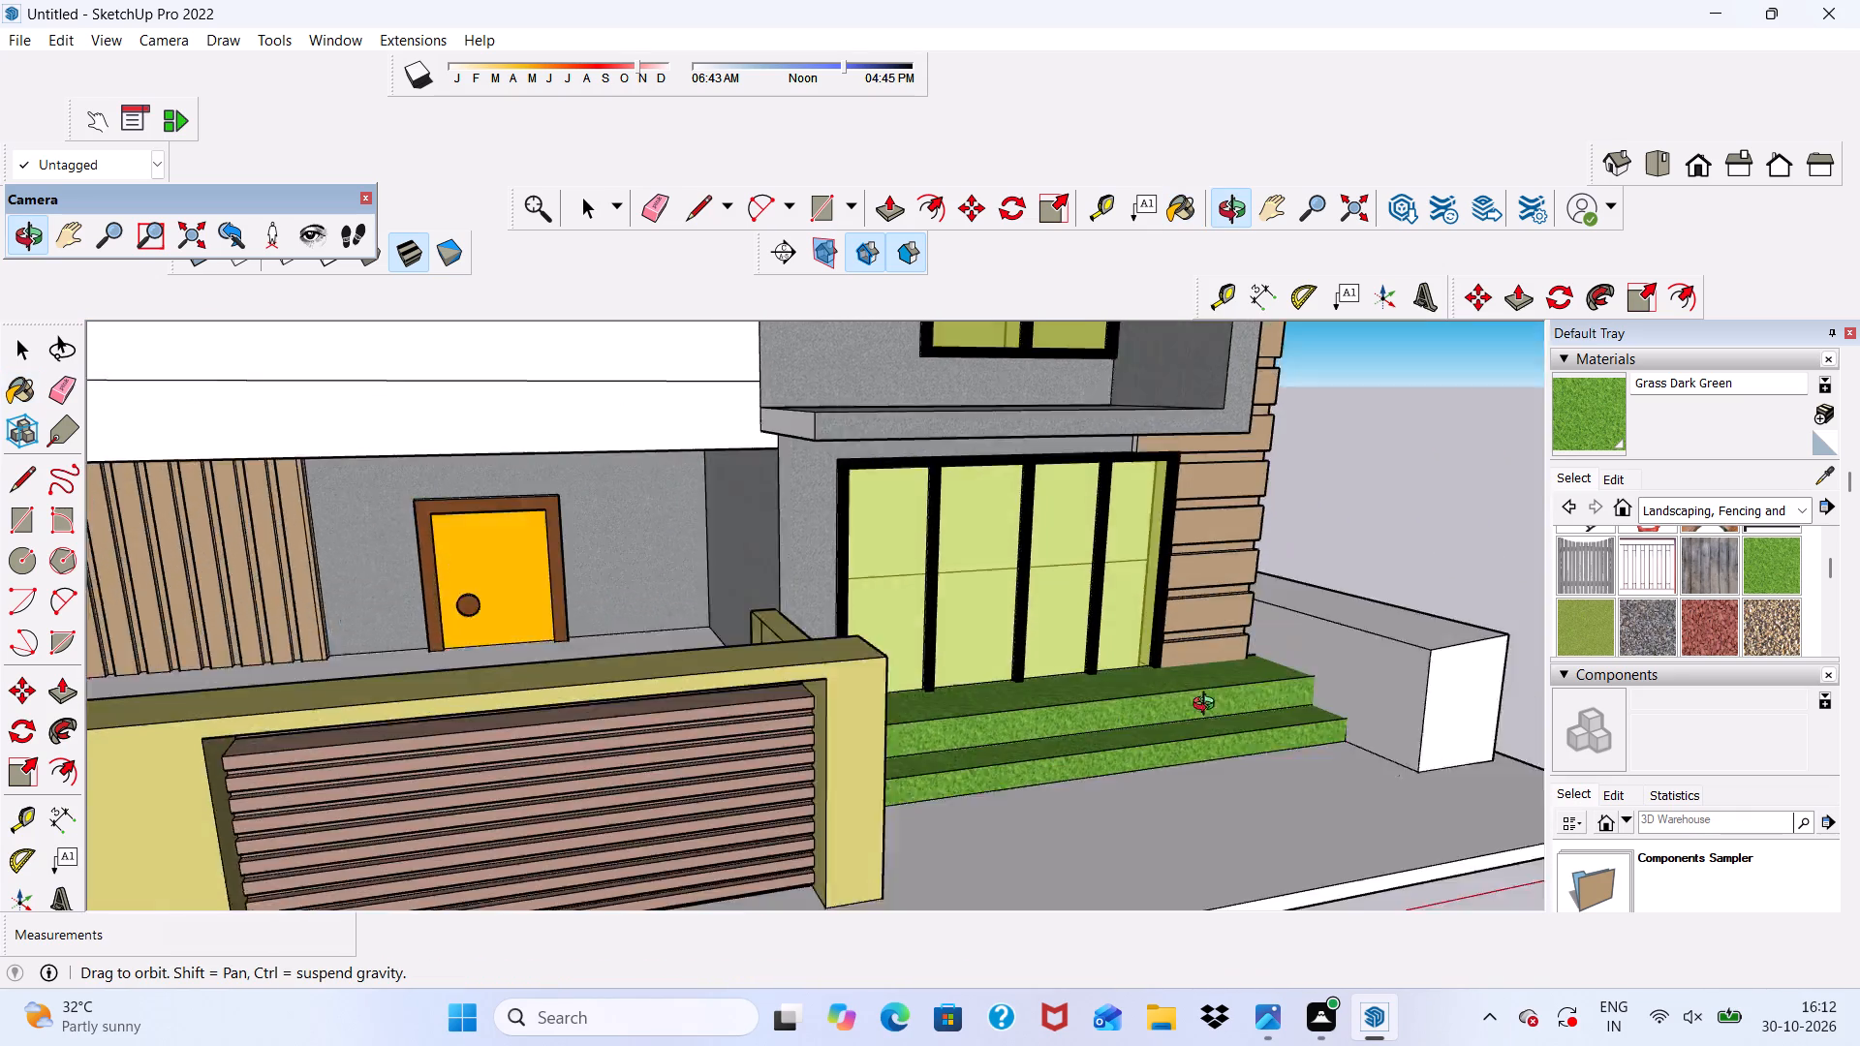
middle_drag(1208, 706, 1032, 722)
scroll(1417, 759, up, 4)
click(1417, 759)
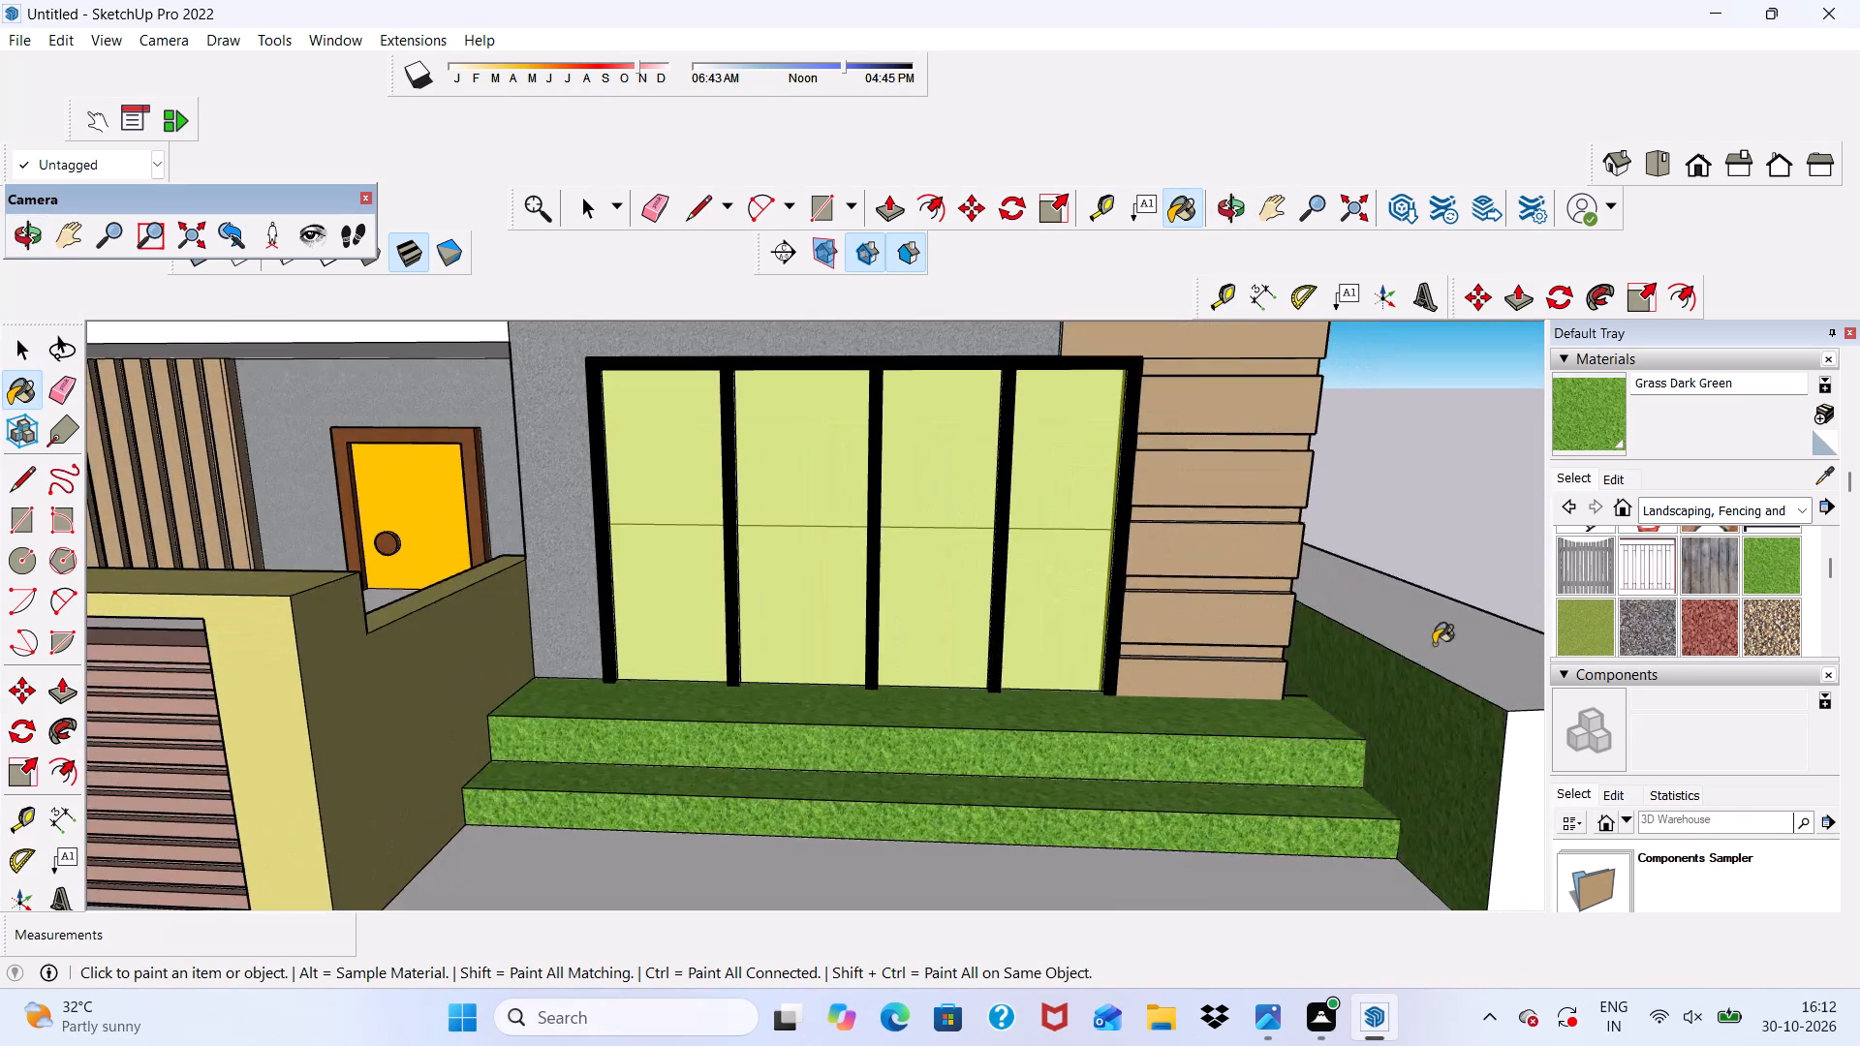
click(1434, 644)
scroll(1325, 648, down, 6)
click(1447, 741)
scroll(1098, 569, down, 6)
middle_drag(1329, 752, 998, 731)
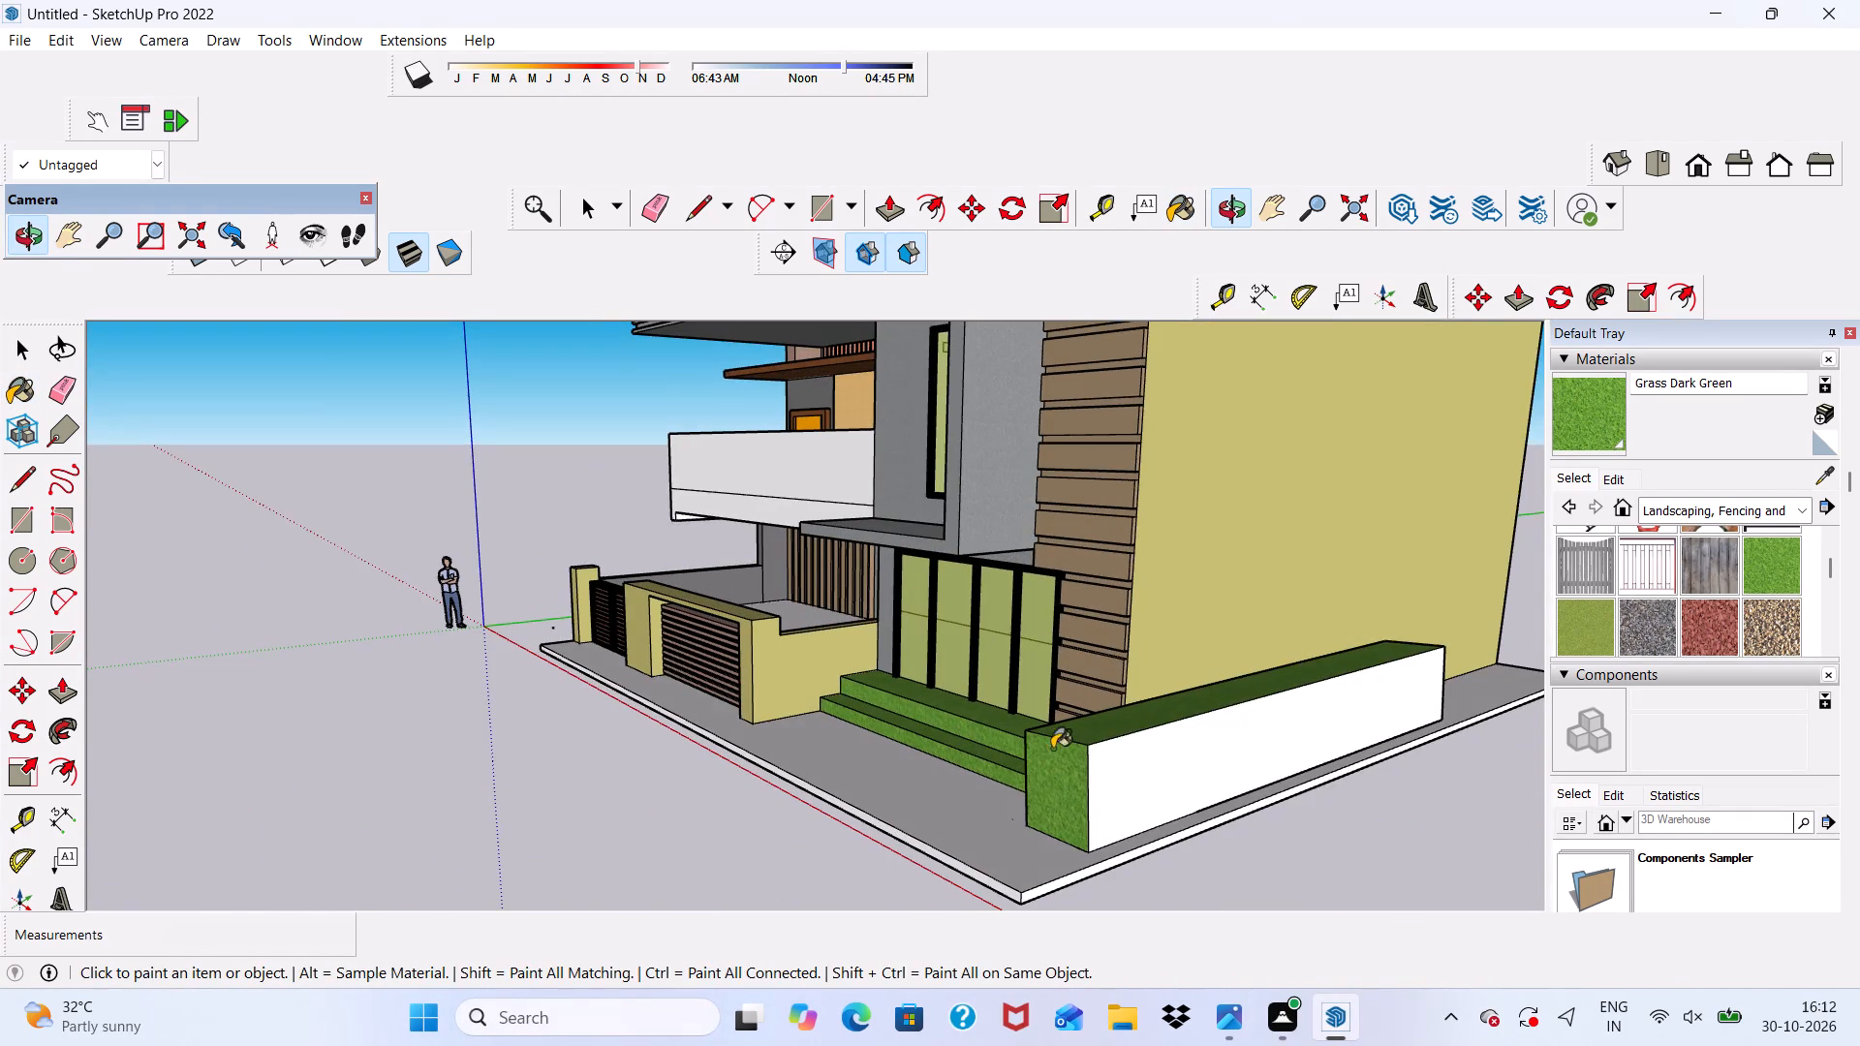
click(1160, 784)
Paint the top surface and front edge of the base slab in front of the house with Grass Dark Green.
scroll(804, 727, down, 4)
middle_drag(862, 792, 1171, 799)
scroll(1027, 600, down, 3)
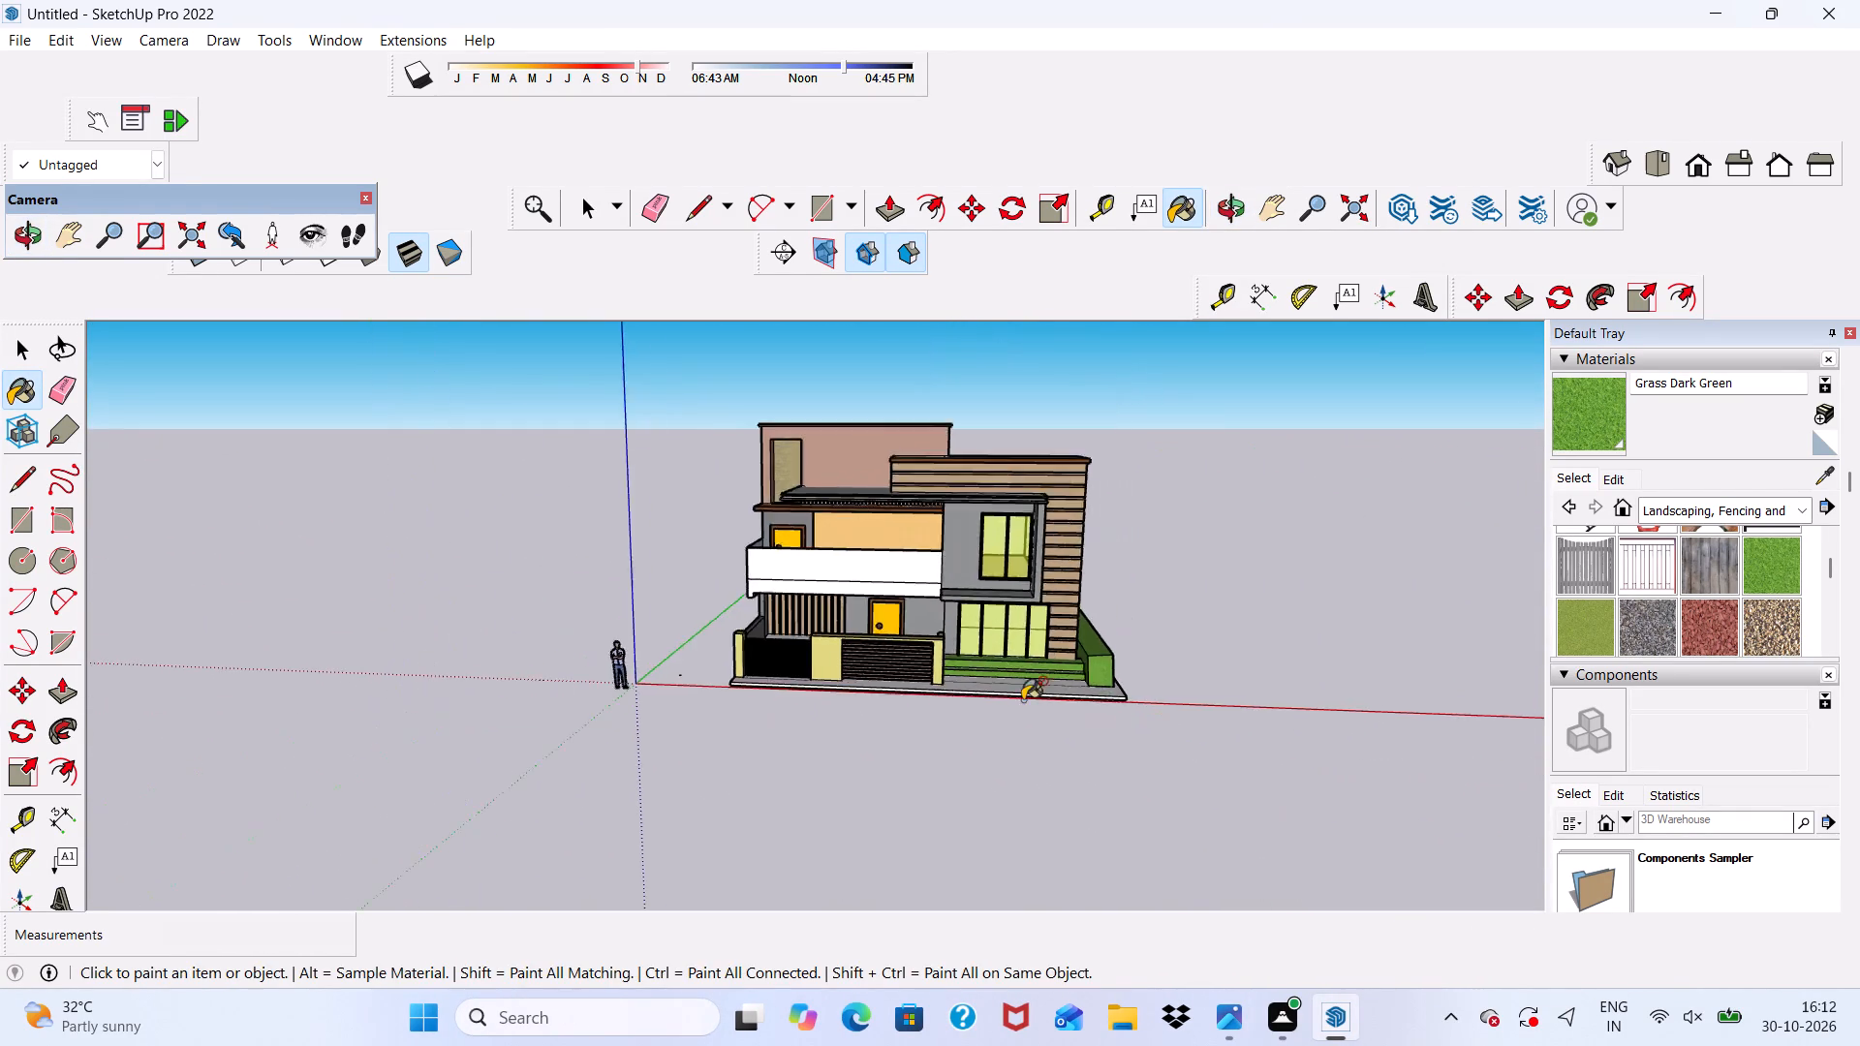
scroll(1025, 699, down, 3)
middle_drag(1020, 755, 986, 861)
scroll(984, 787, up, 6)
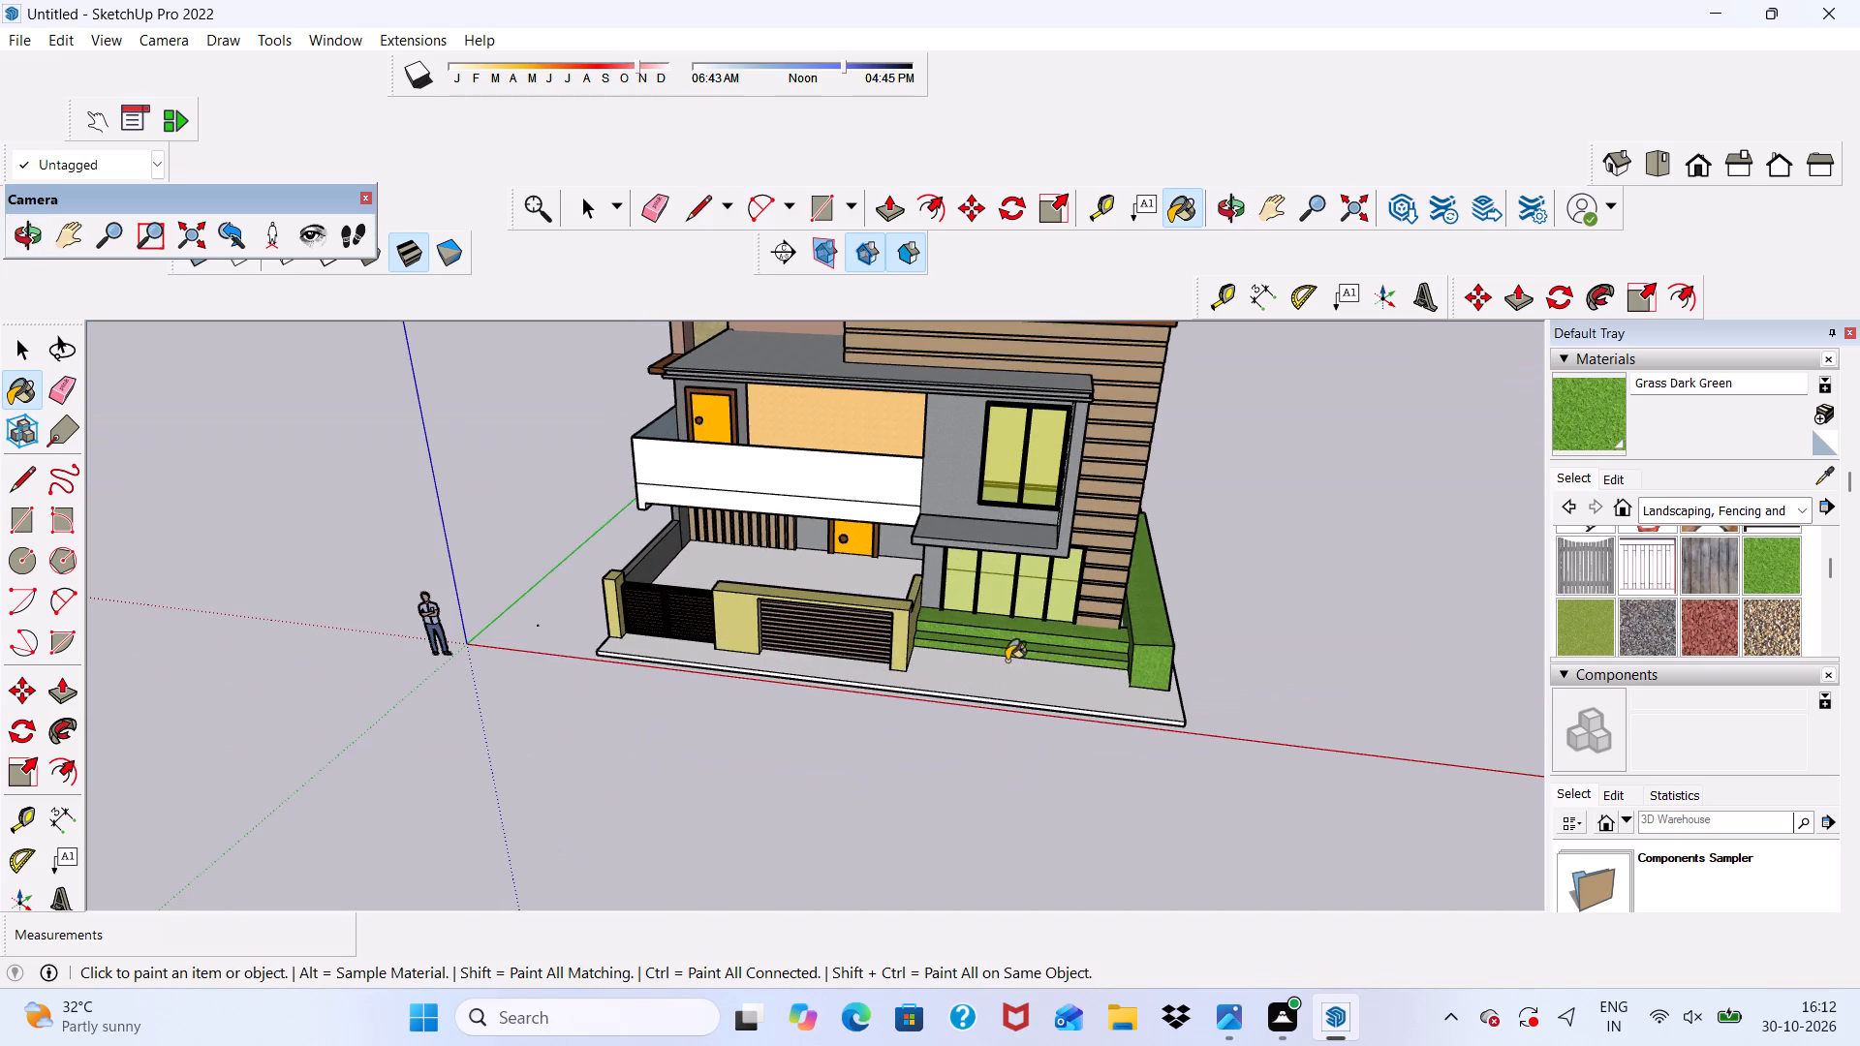
click(999, 670)
scroll(988, 673, down, 5)
middle_drag(926, 702, 932, 658)
scroll(932, 658, up, 9)
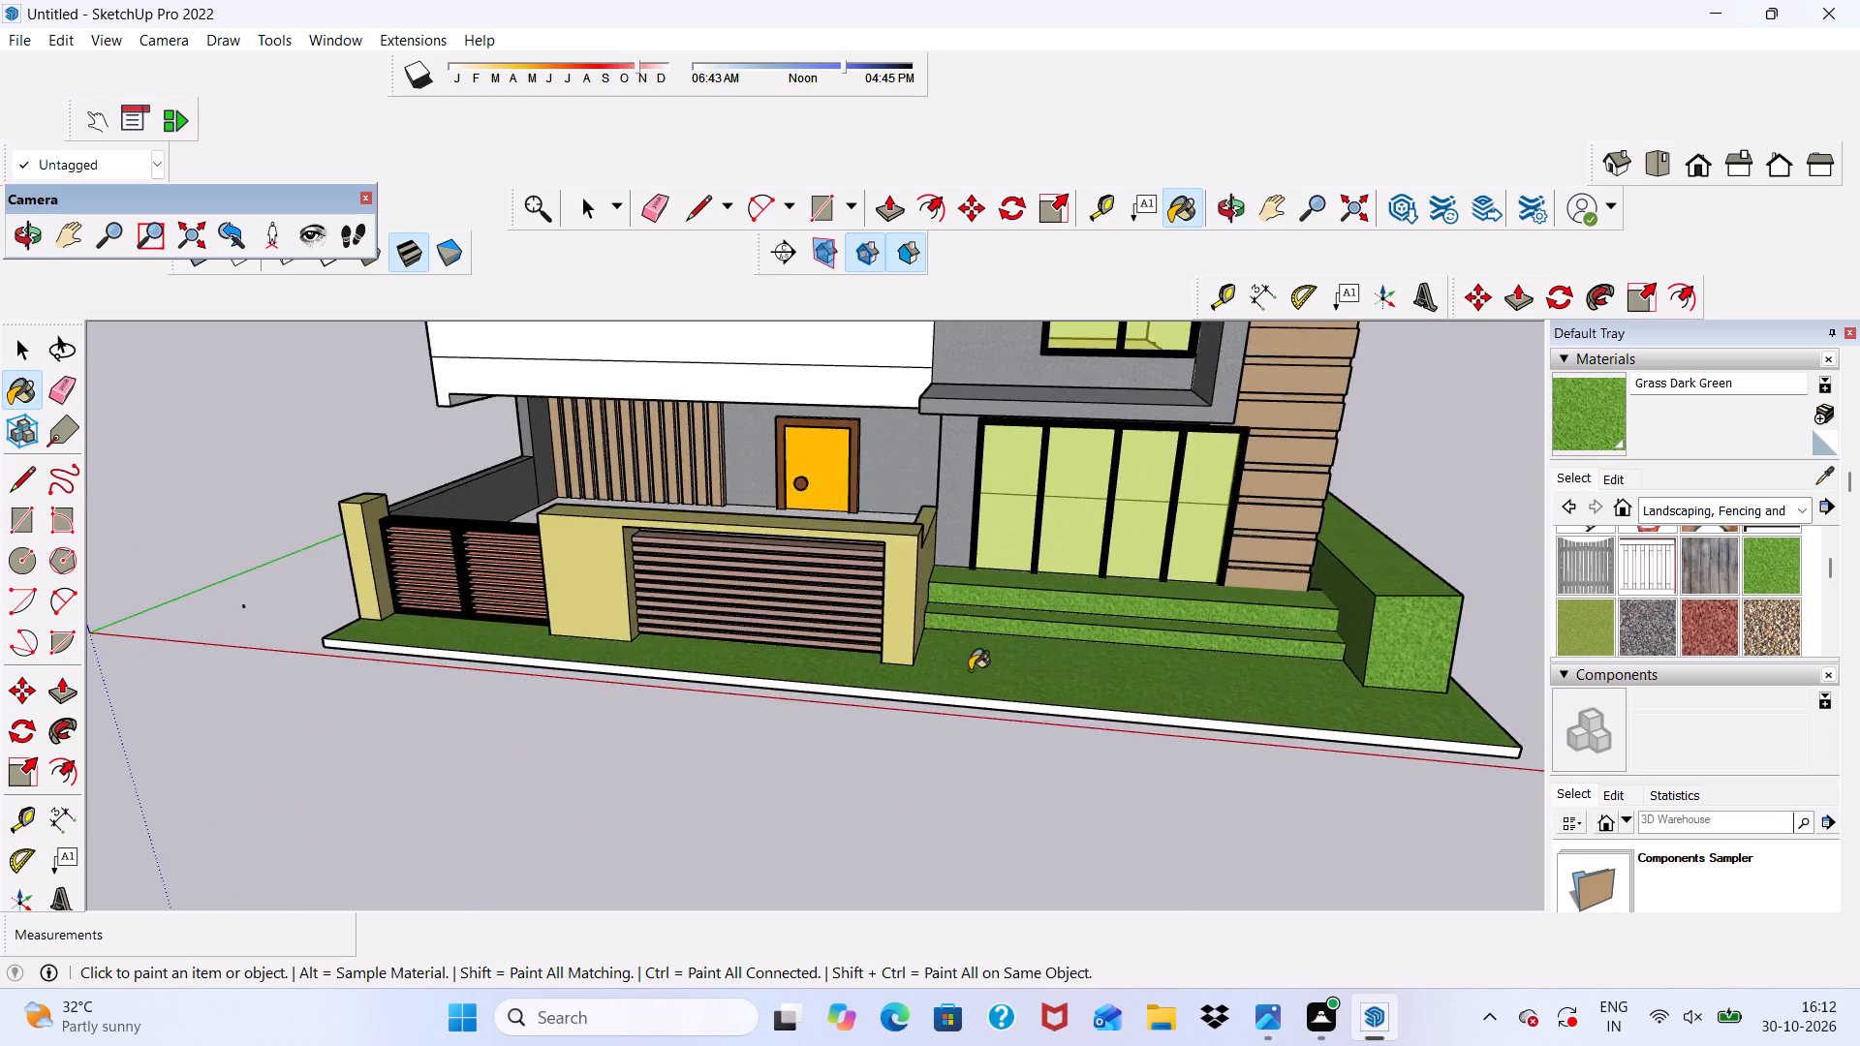
scroll(970, 670, up, 11)
click(965, 721)
scroll(972, 647, down, 5)
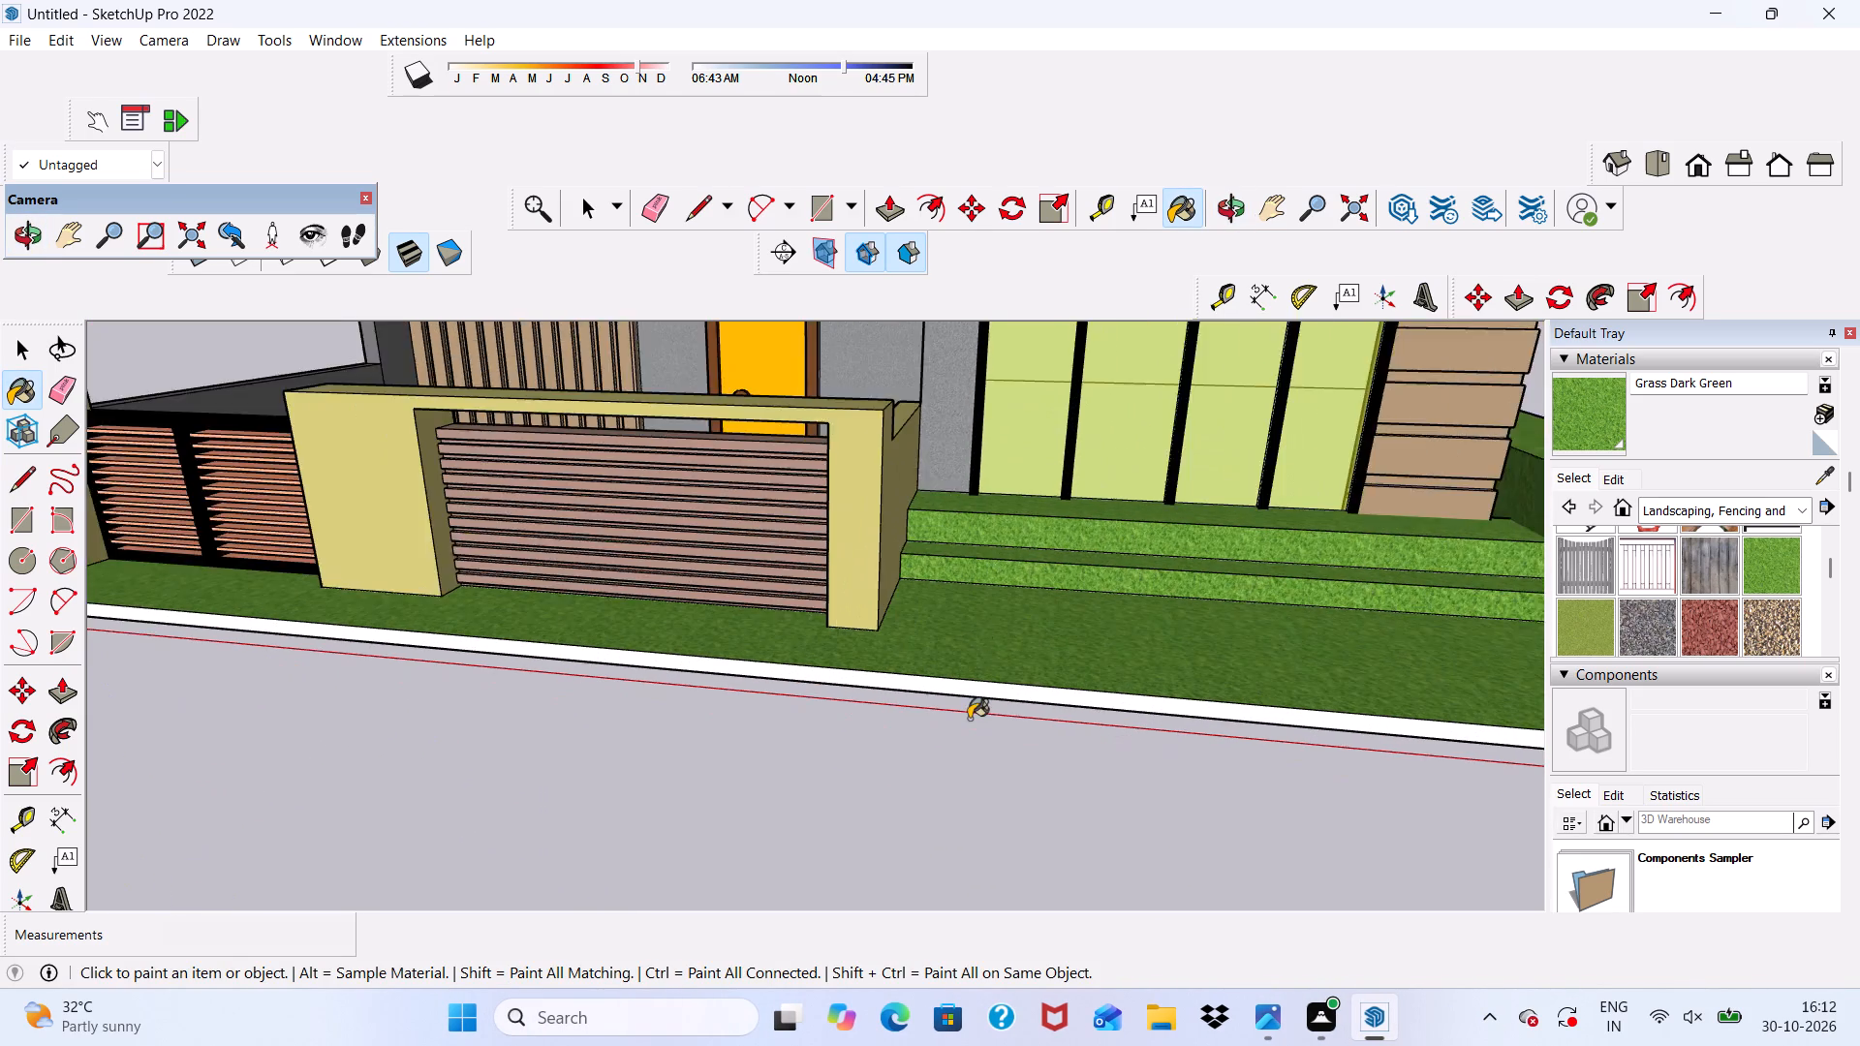
scroll(969, 719, up, 5)
click(971, 657)
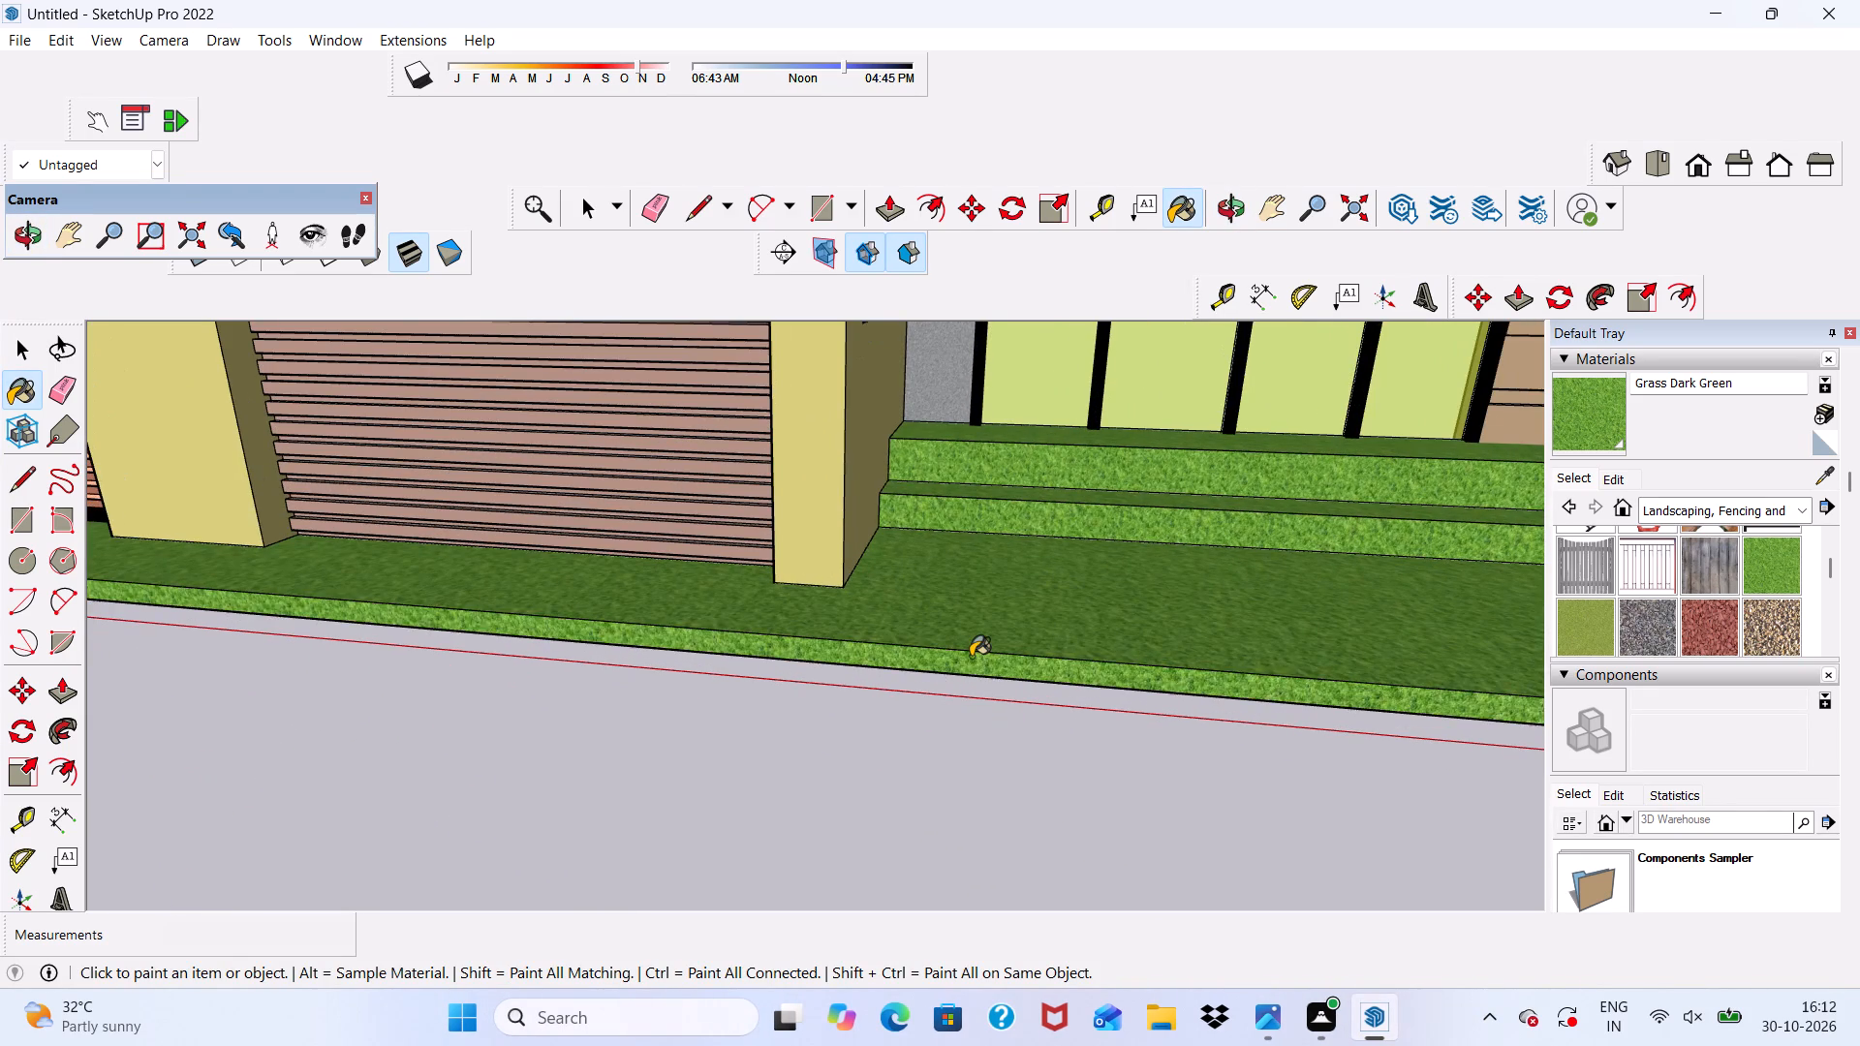
Paint the front and side panels of the upper-floor balcony railing with Translucent Glass Gray from Glass and Mirrors.
scroll(971, 657, down, 12)
middle_drag(953, 600, 986, 722)
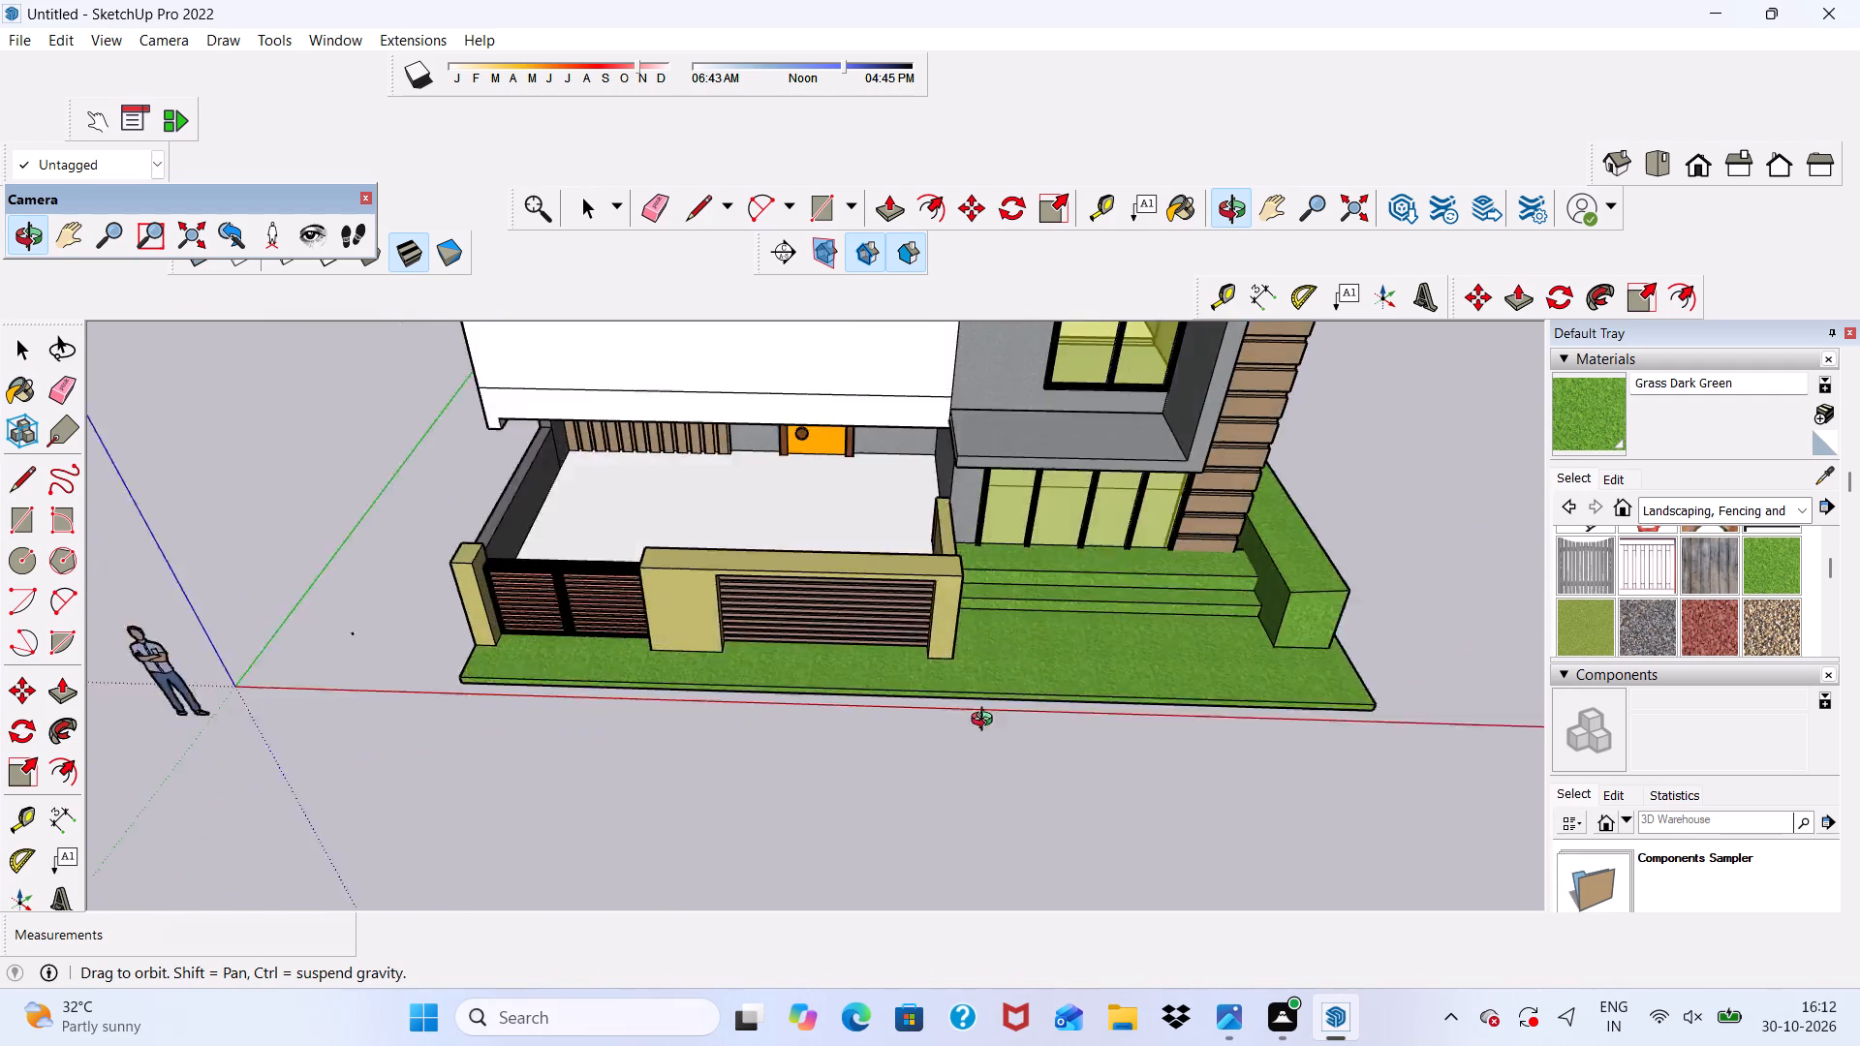
middle_drag(986, 722, 1006, 515)
scroll(1006, 515, up, 1)
scroll(1006, 515, down, 4)
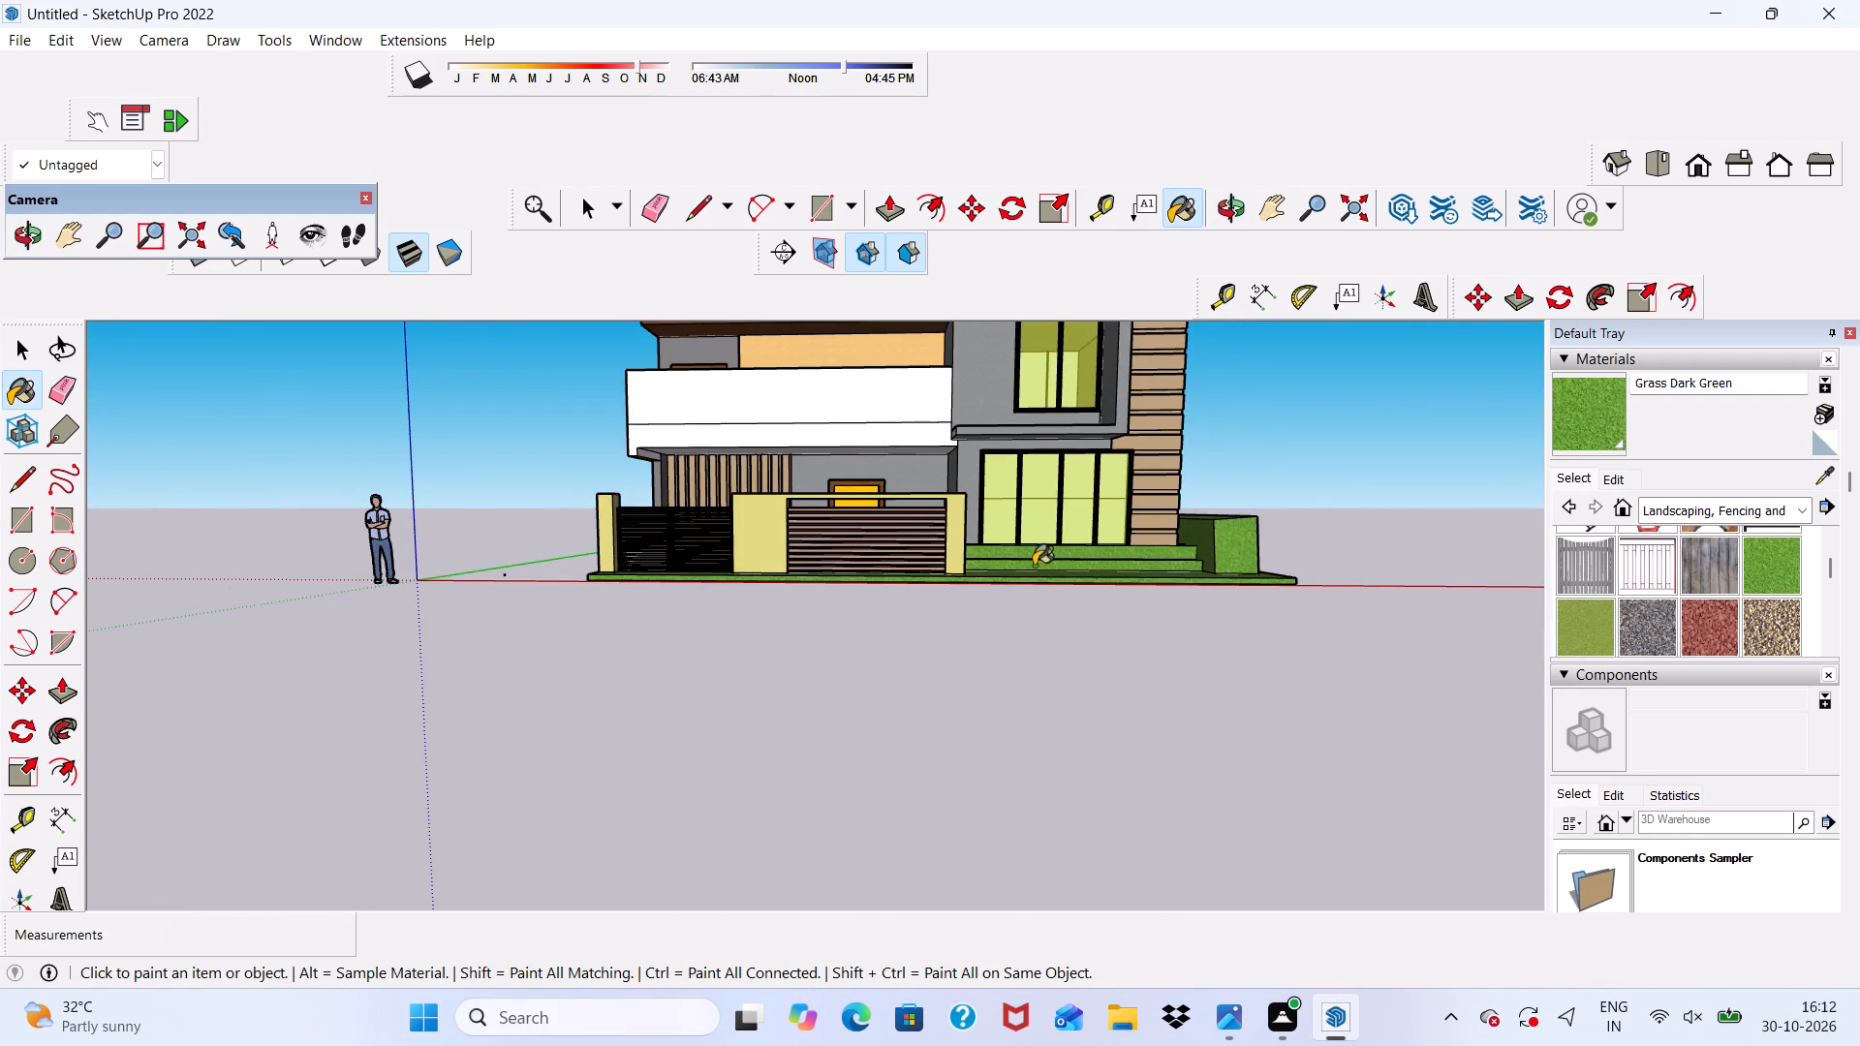
click(1811, 514)
click(1752, 603)
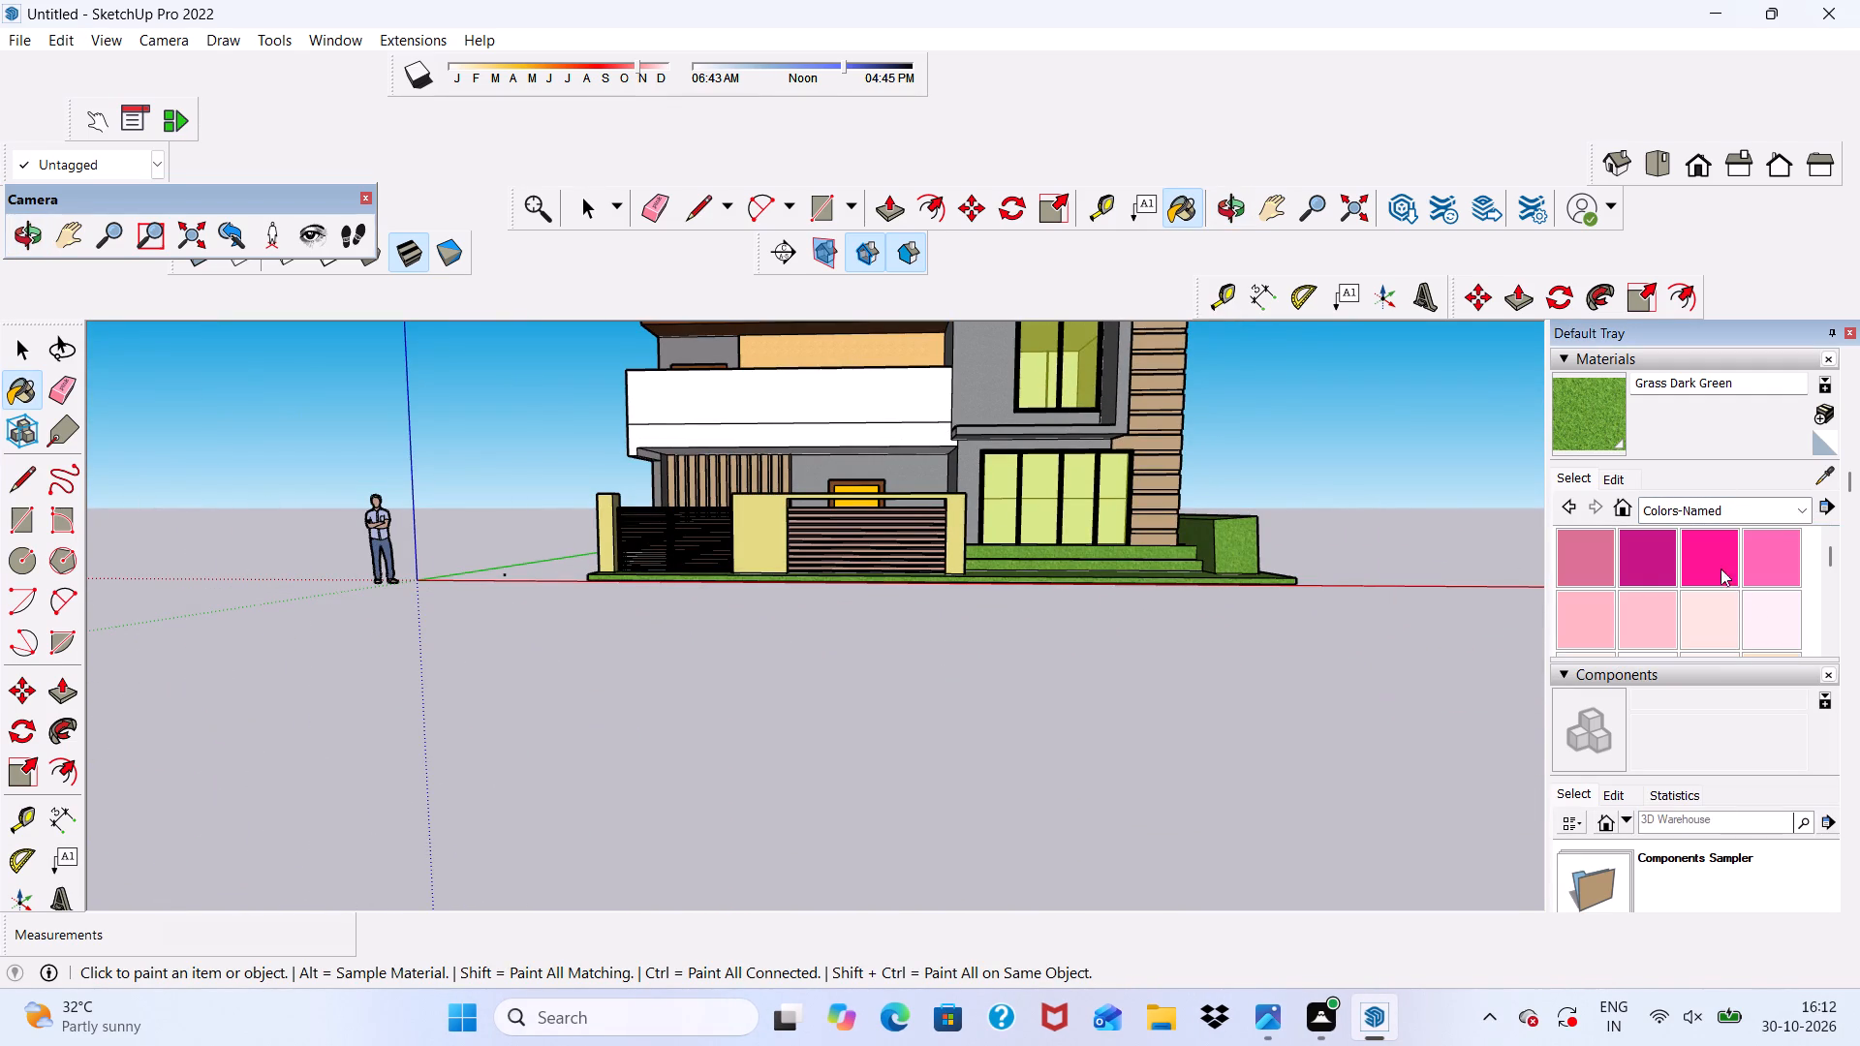
click(1794, 512)
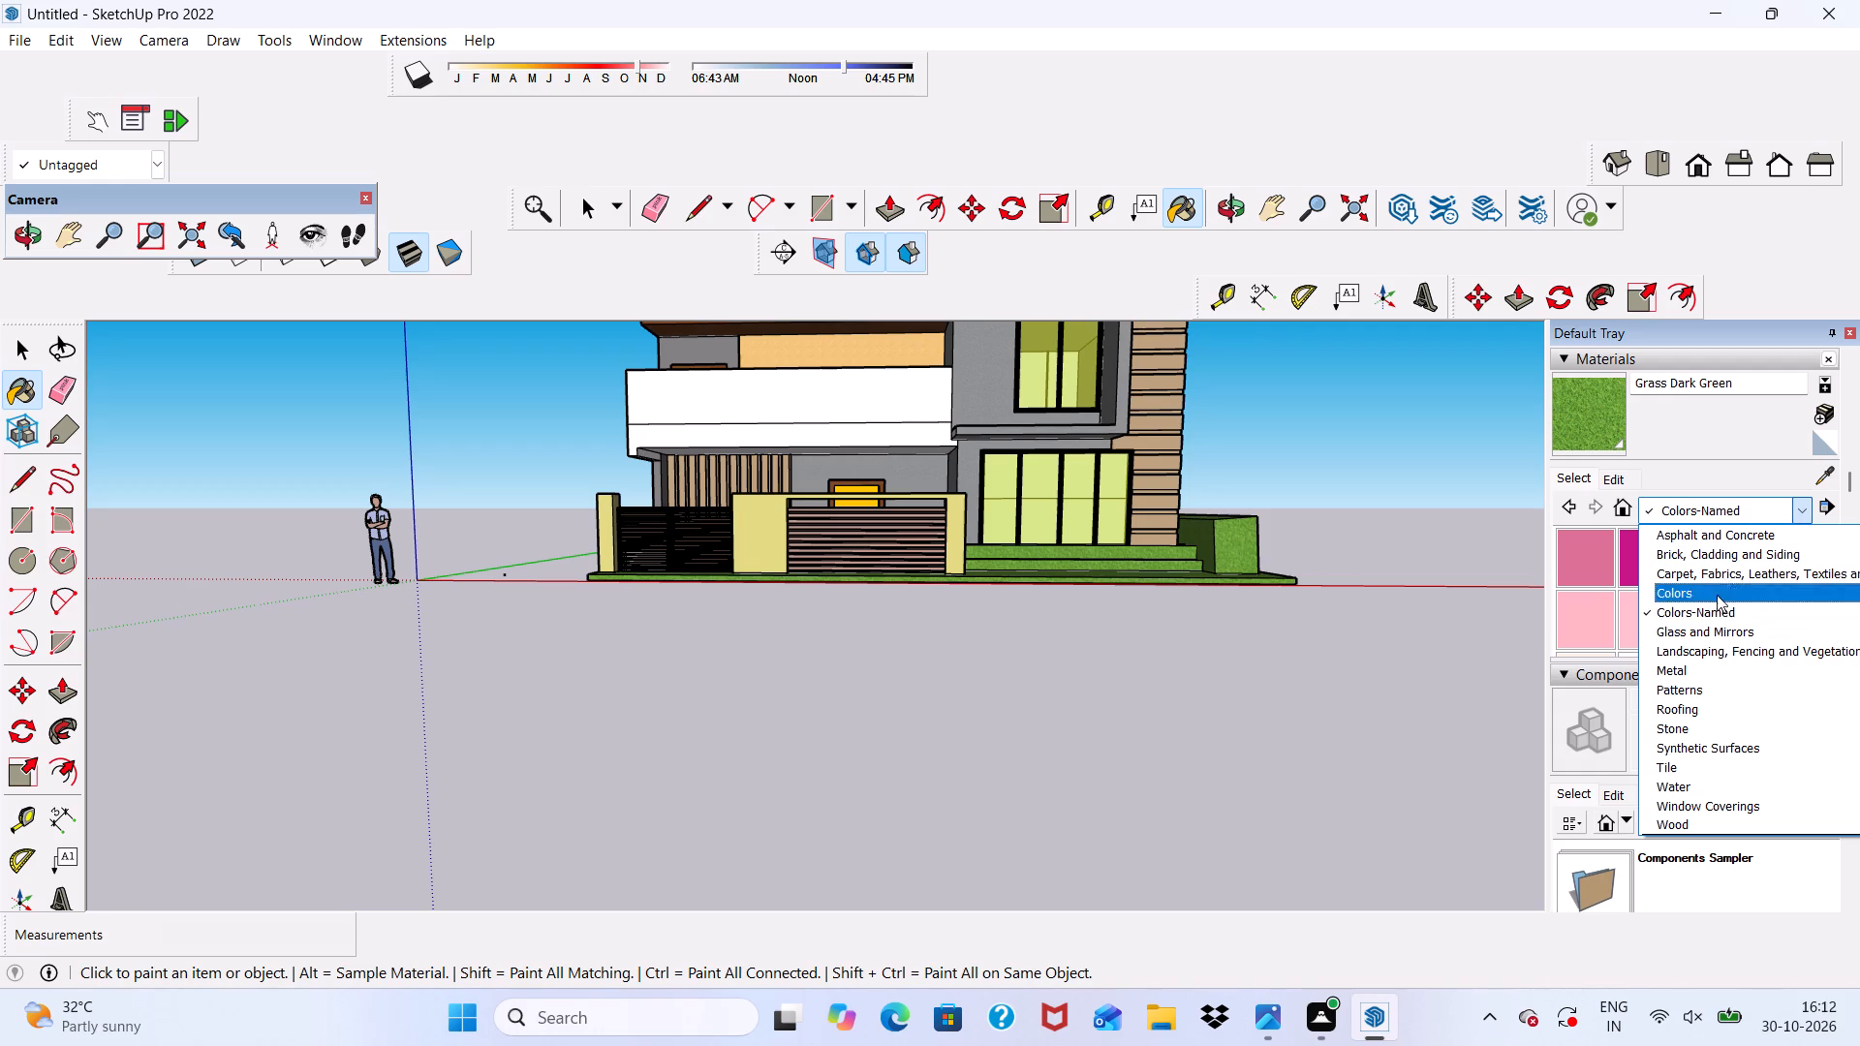
click(1704, 632)
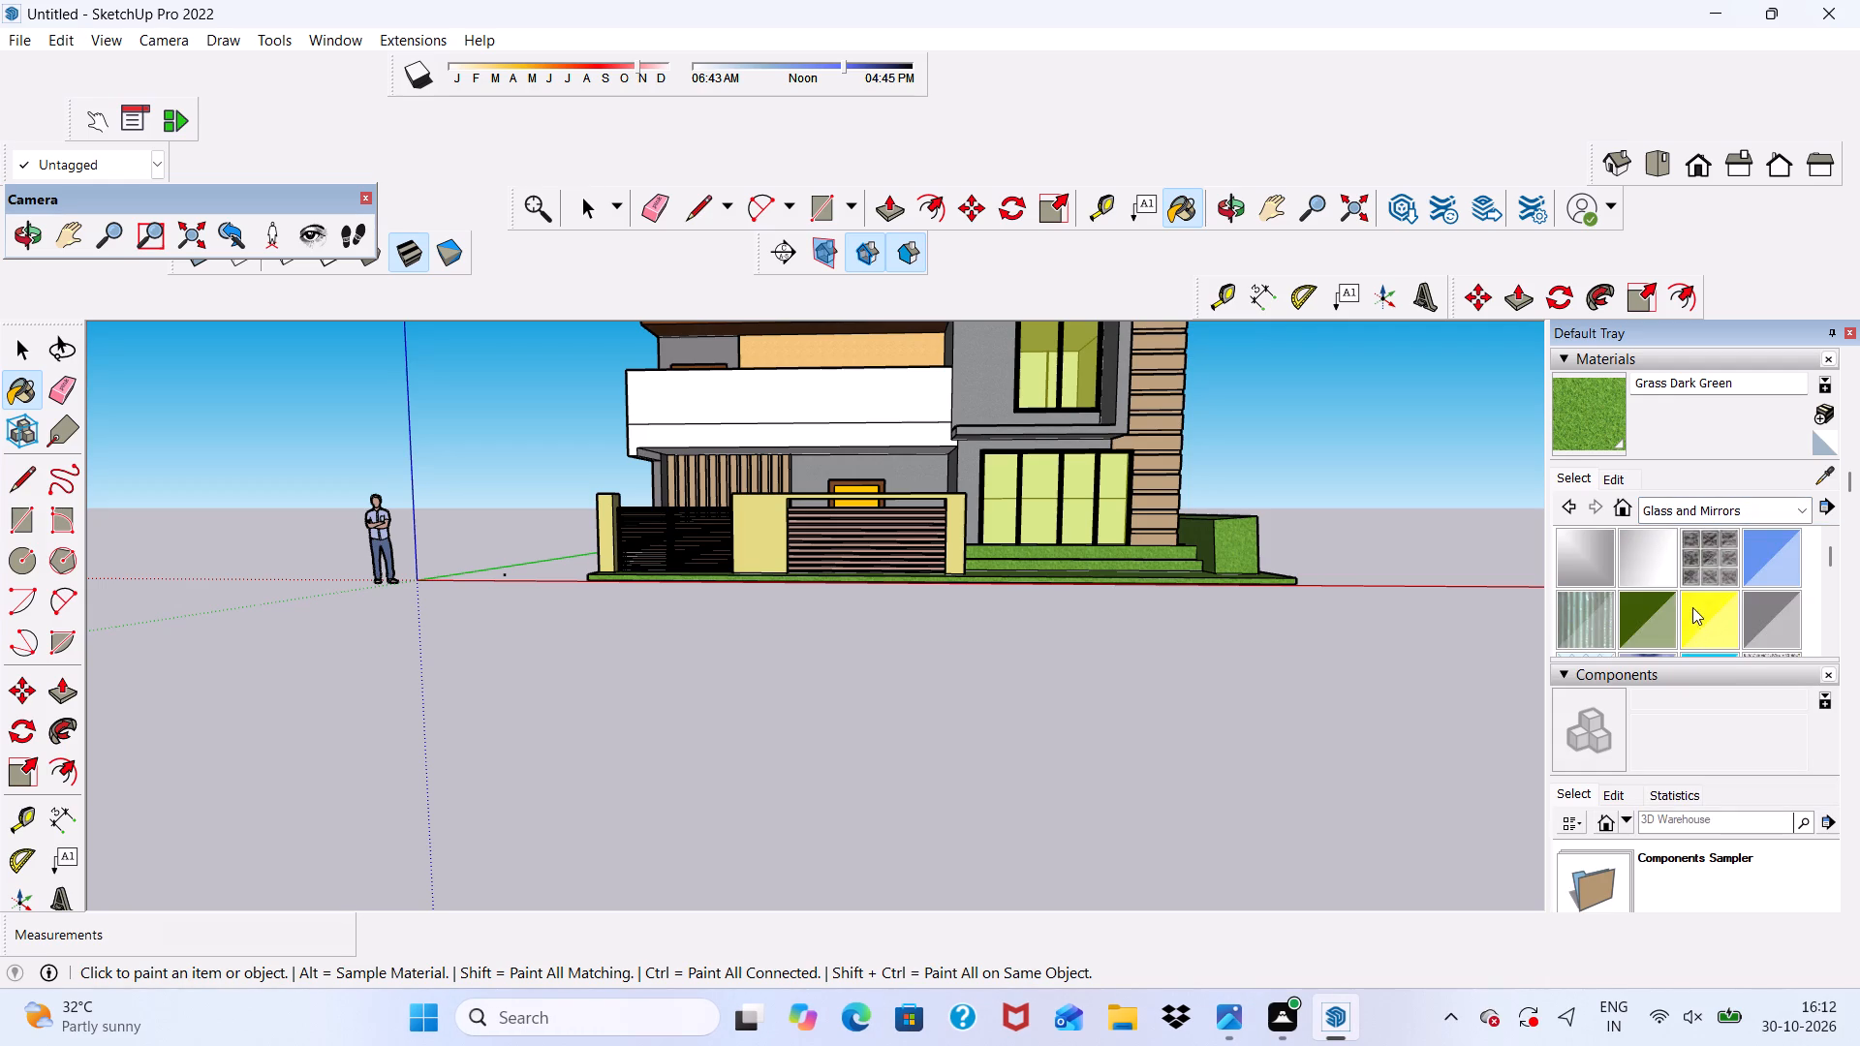
click(1754, 617)
scroll(673, 444, up, 4)
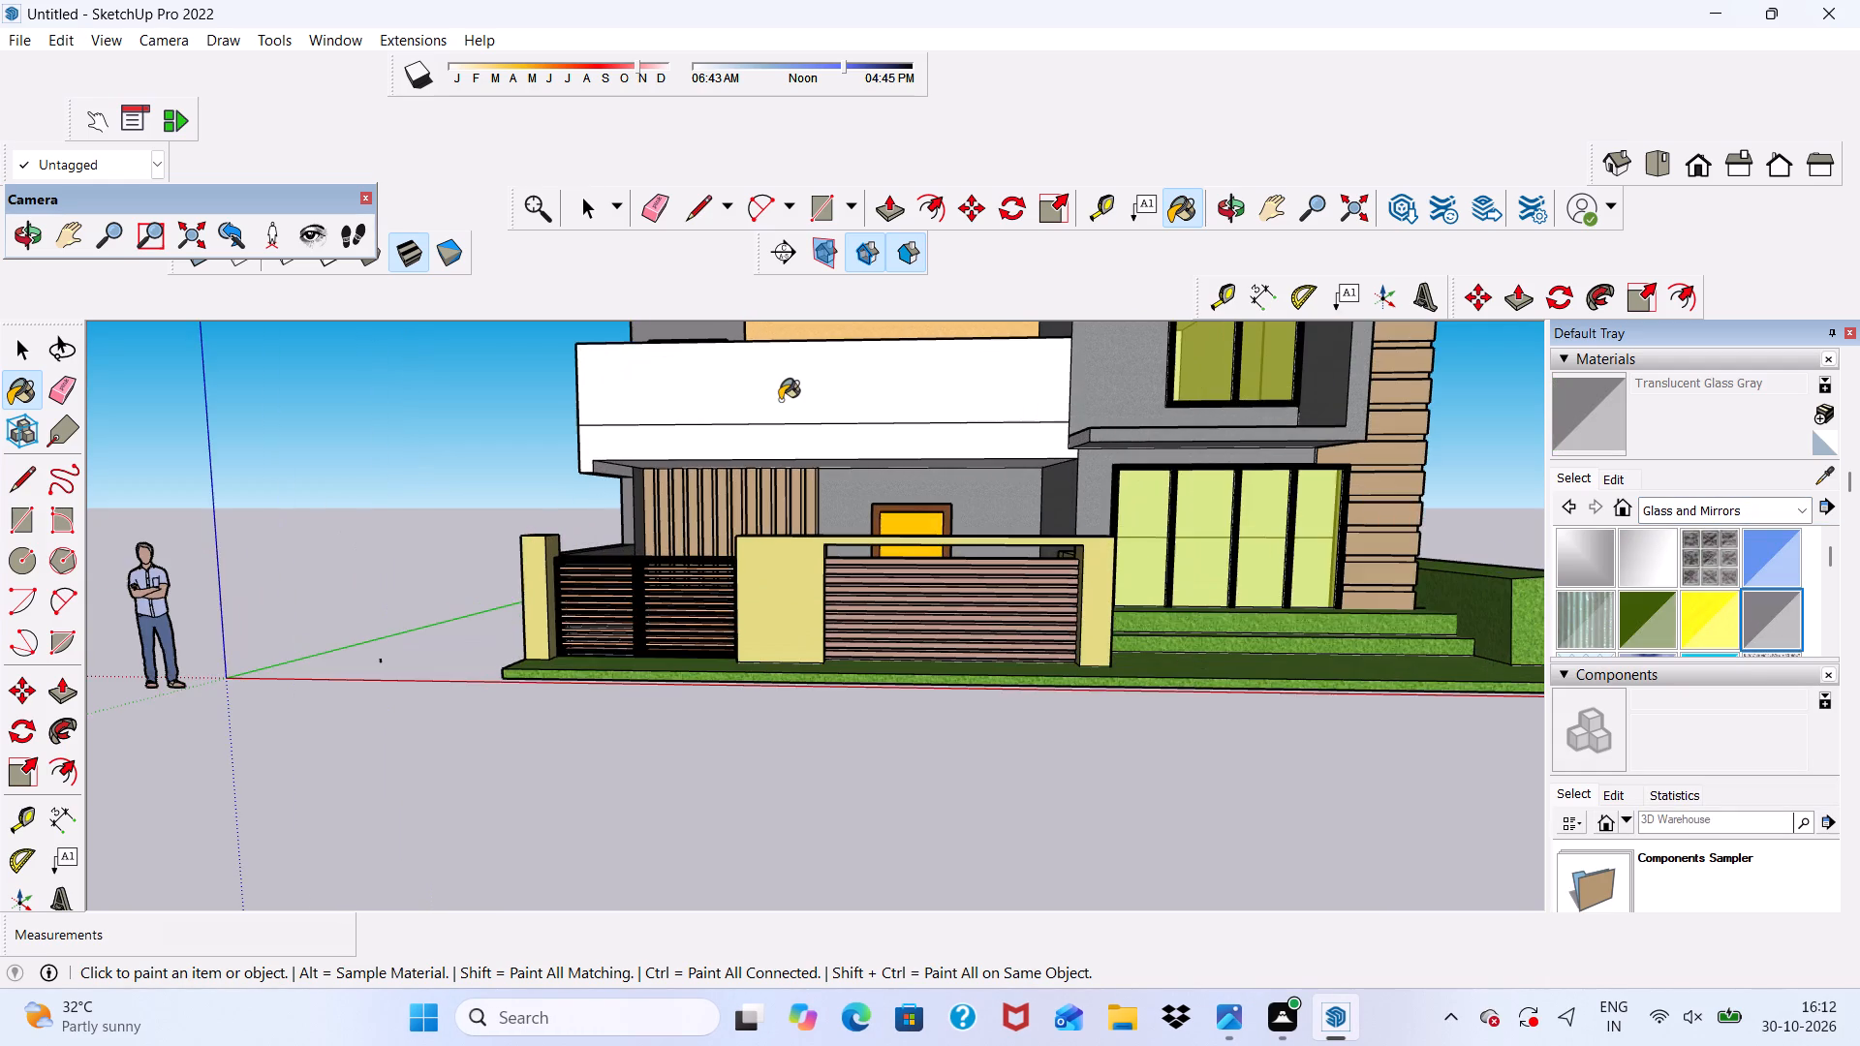
click(788, 391)
scroll(785, 393, down, 4)
middle_drag(783, 415, 1151, 502)
scroll(661, 412, up, 4)
click(617, 368)
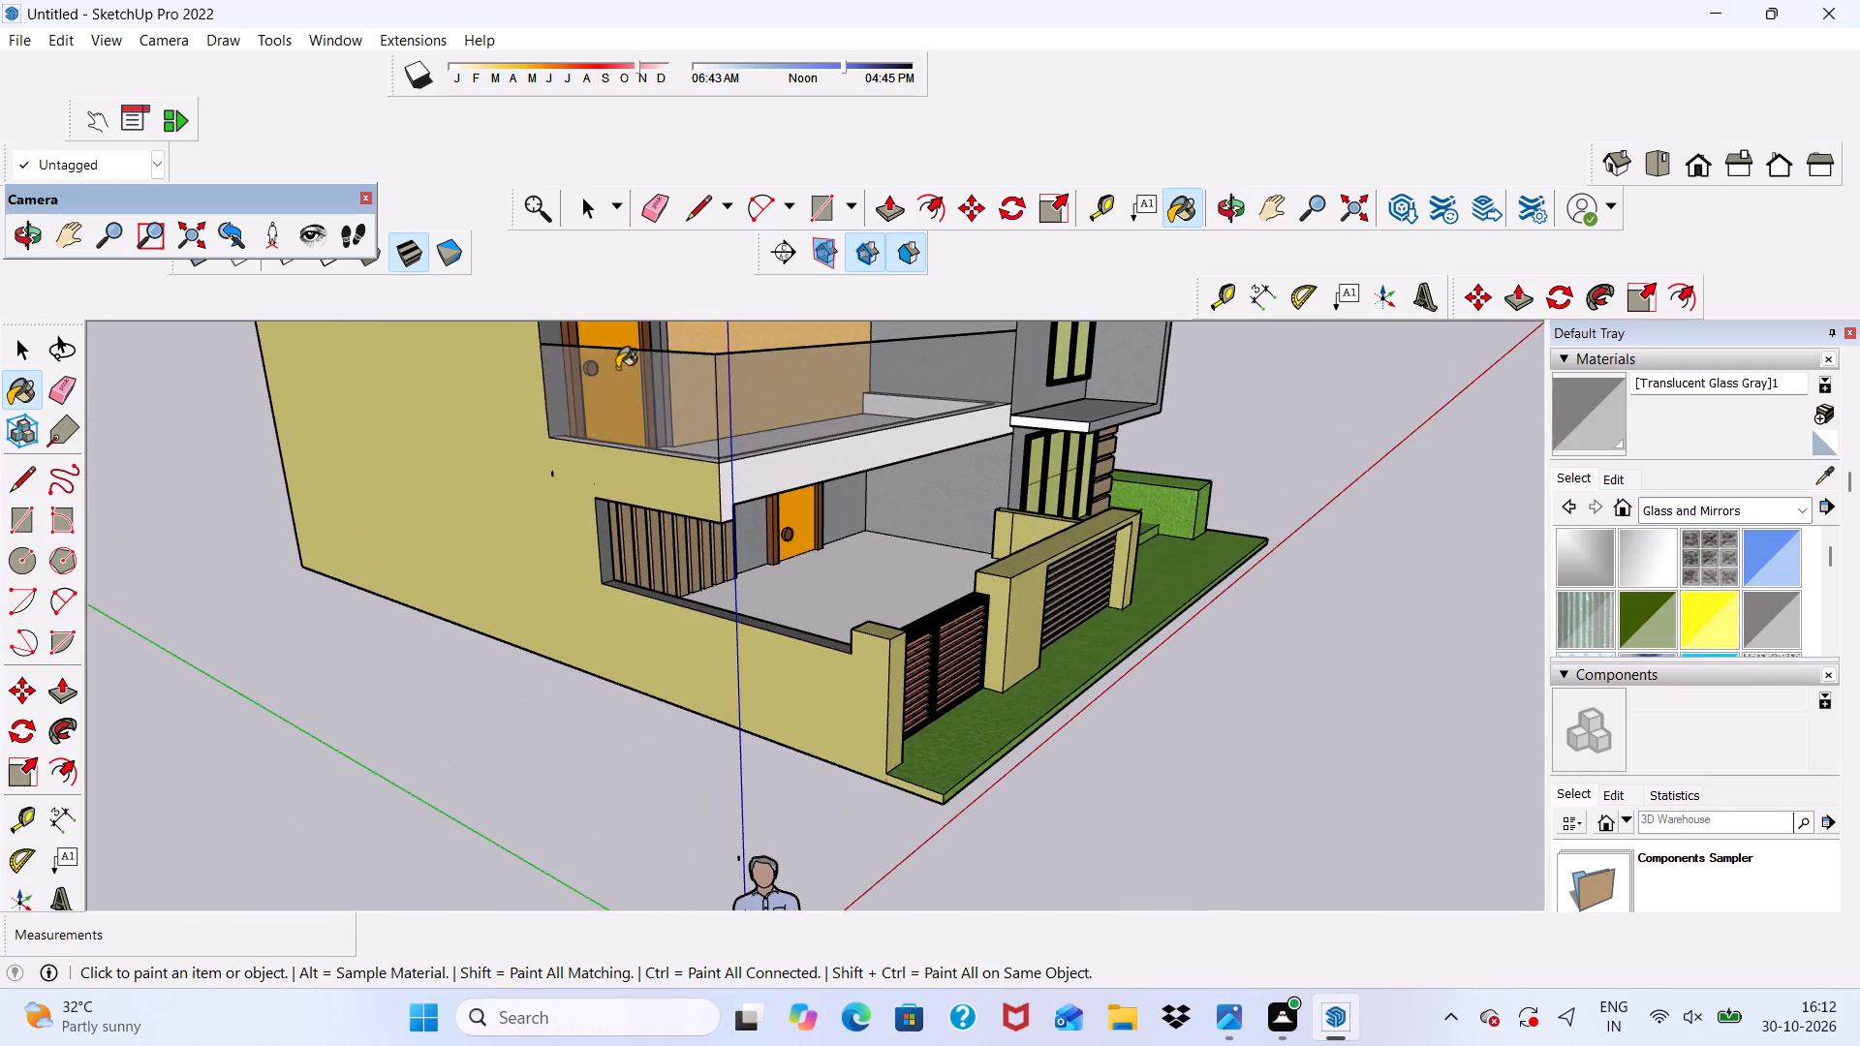
Examine the glass balcony railing and the rest of the front facade from several angles.
scroll(622, 368, down, 5)
middle_drag(762, 523, 434, 534)
scroll(454, 480, up, 1)
scroll(522, 447, down, 6)
middle_drag(670, 671, 531, 641)
scroll(750, 542, up, 1)
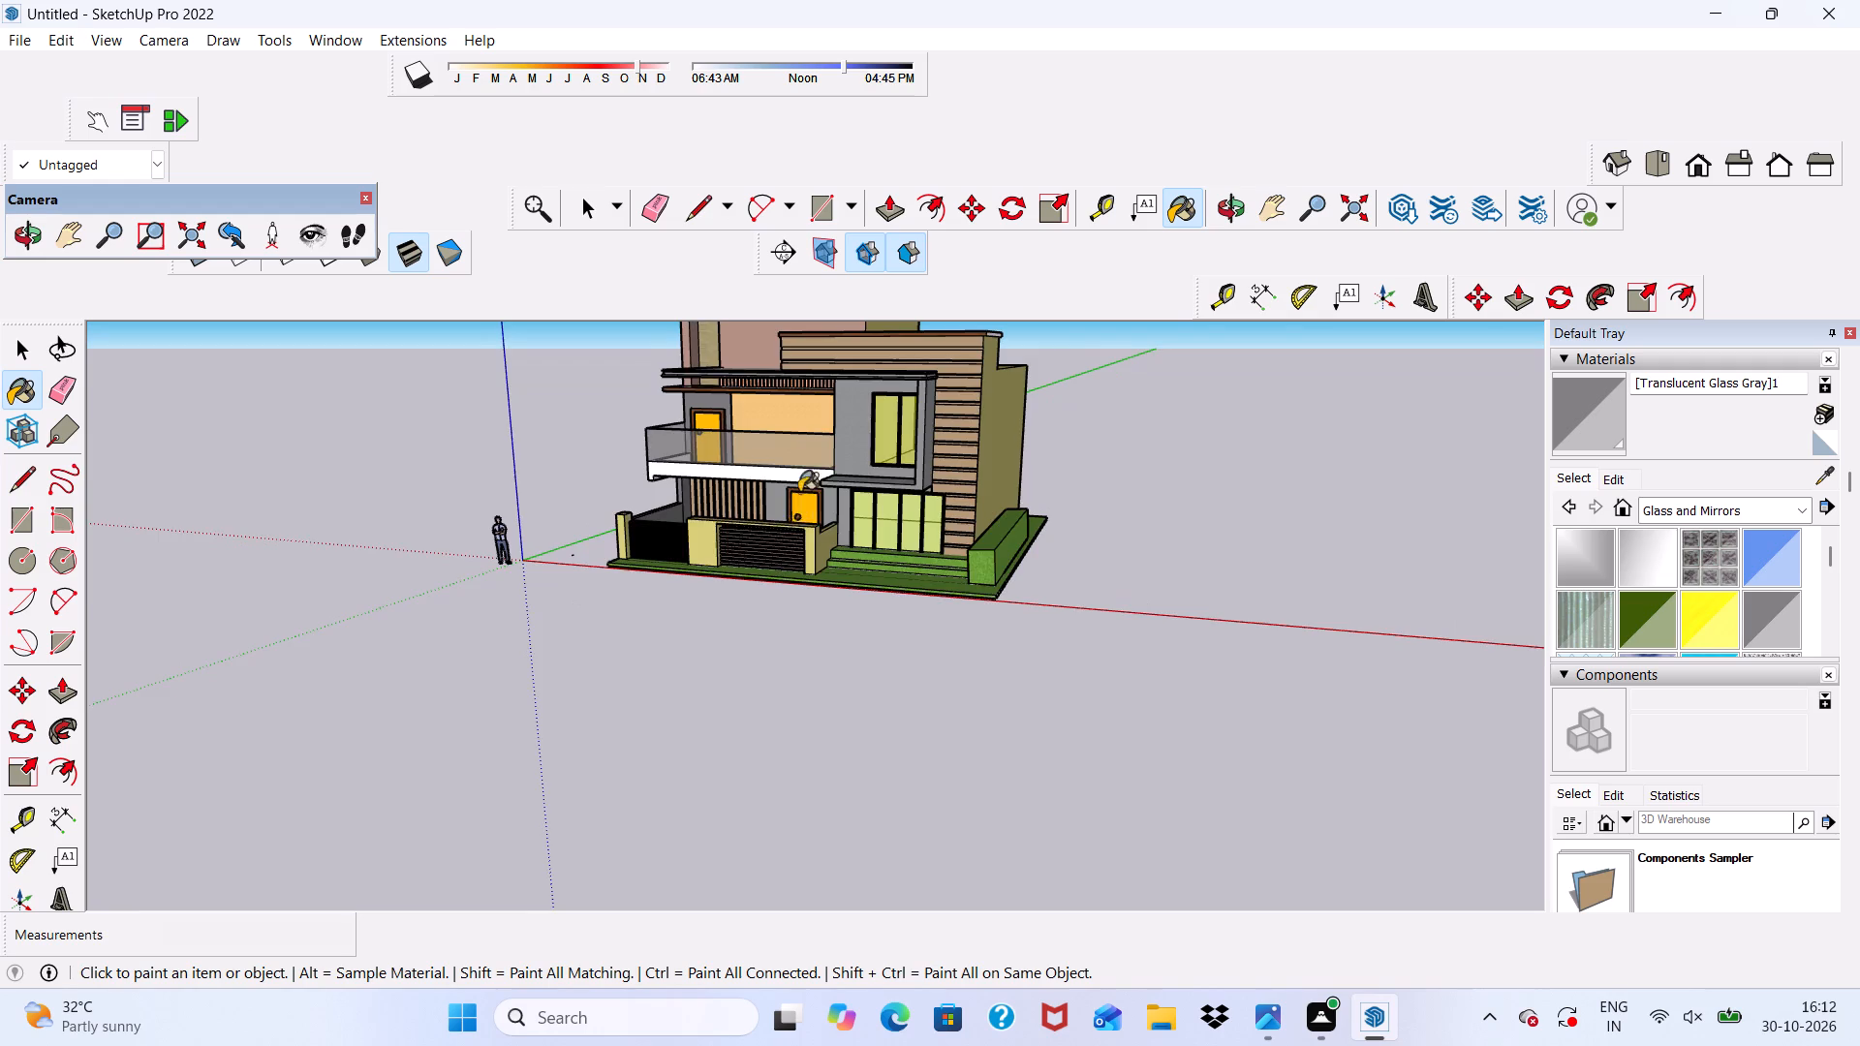
scroll(803, 534, down, 6)
scroll(689, 429, up, 15)
middle_drag(839, 561, 1007, 572)
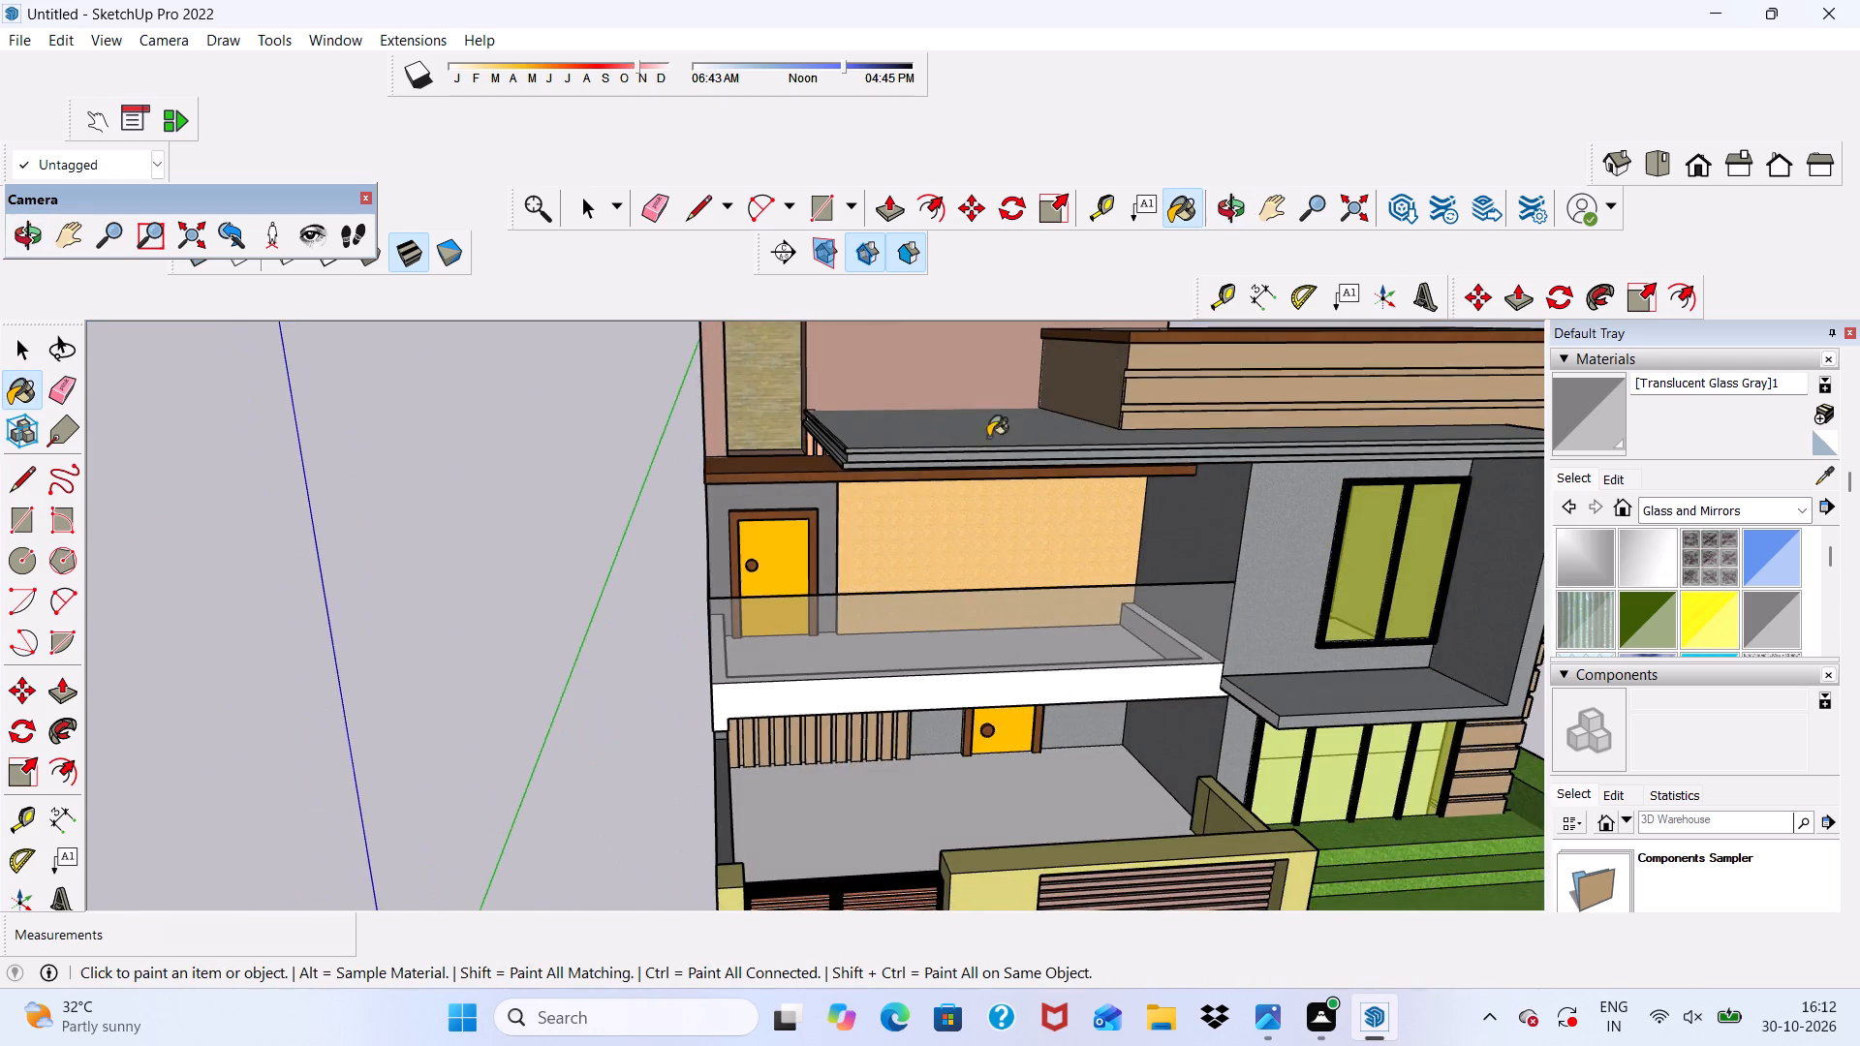
scroll(978, 436, down, 6)
middle_drag(949, 743, 931, 732)
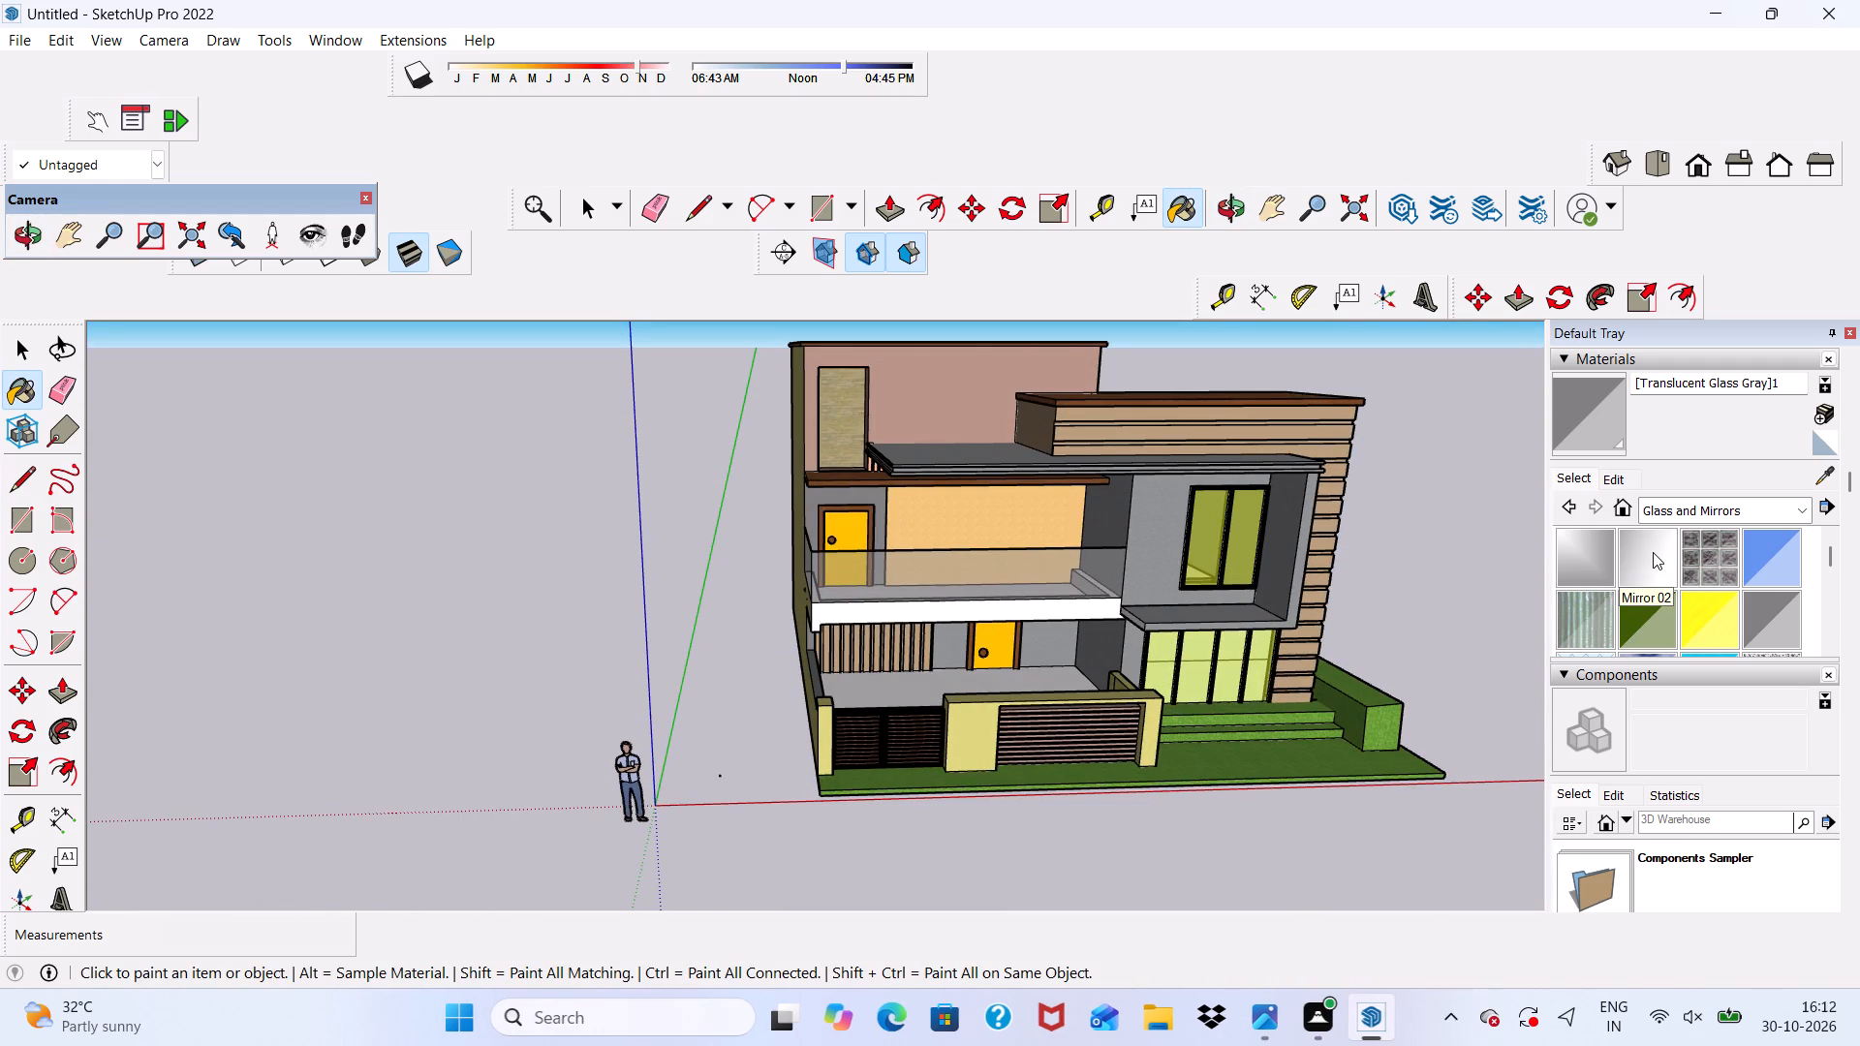
Paint the ground-floor courtyard floor behind the gate with Field Square Tile from the Tile materials.
click(1797, 508)
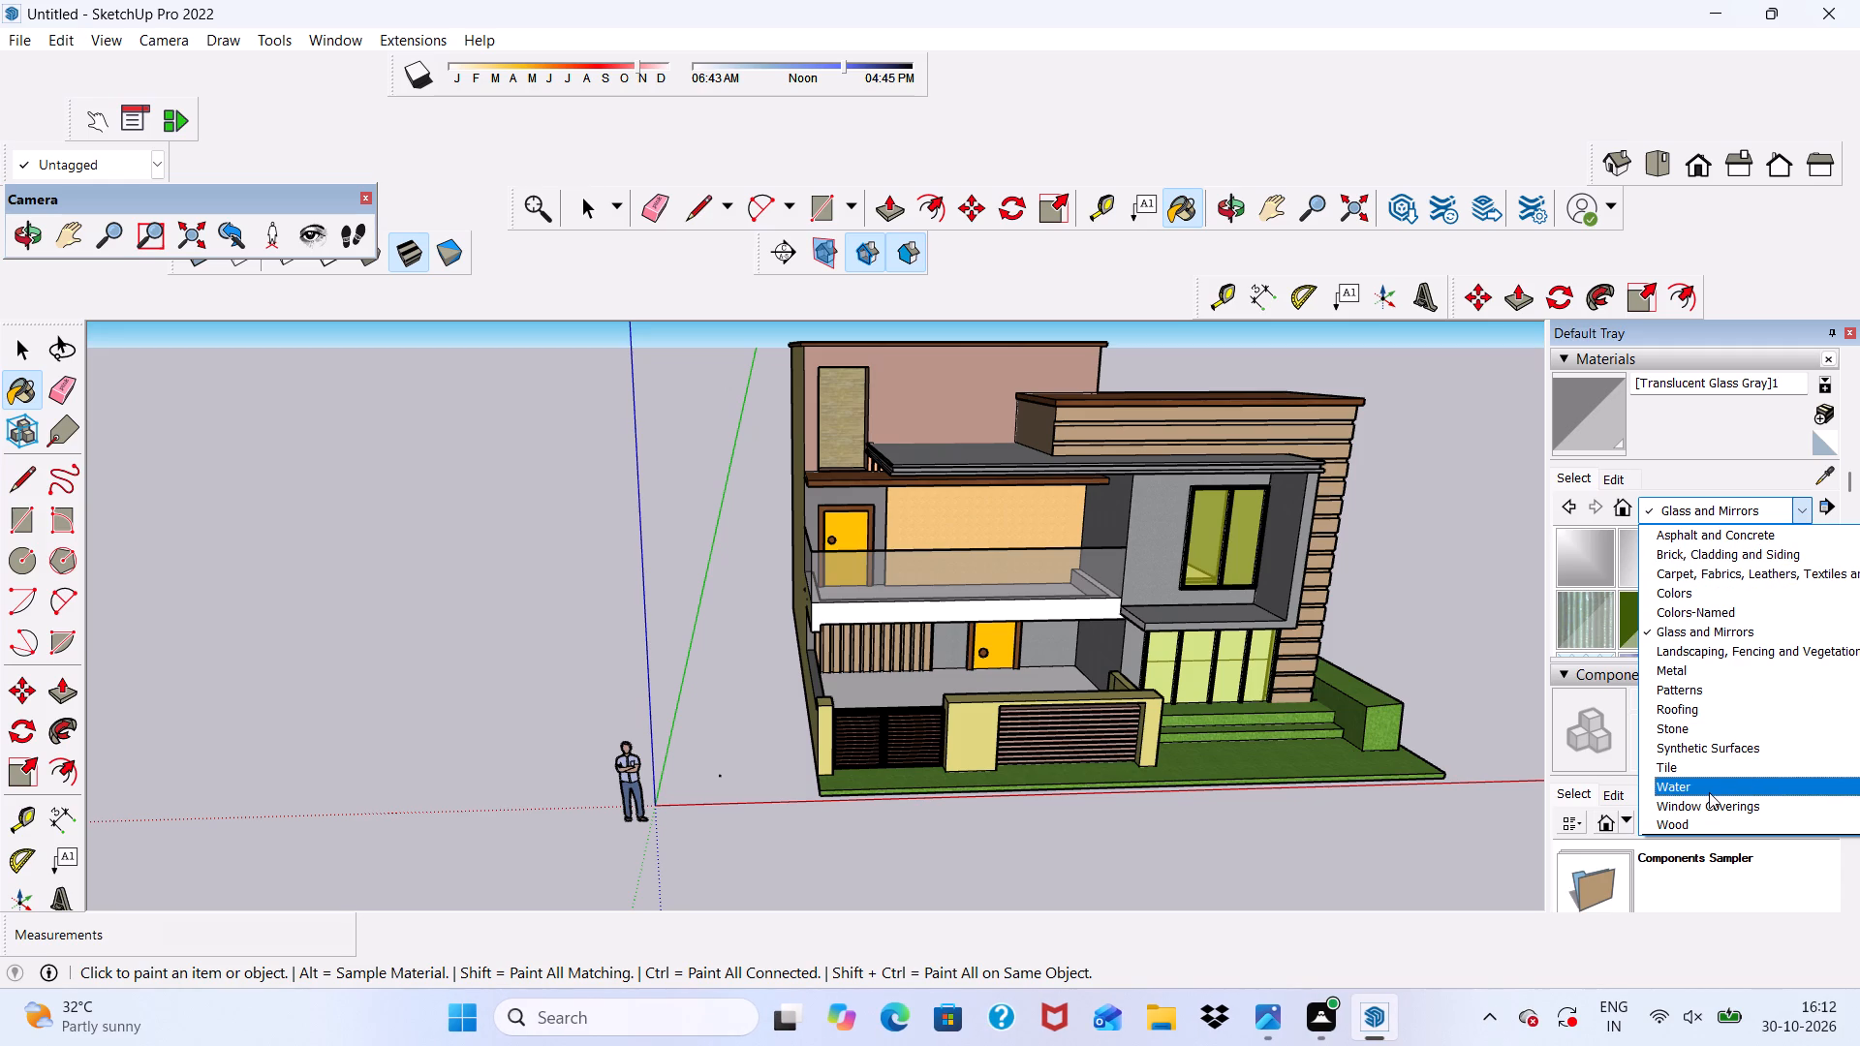
click(1720, 770)
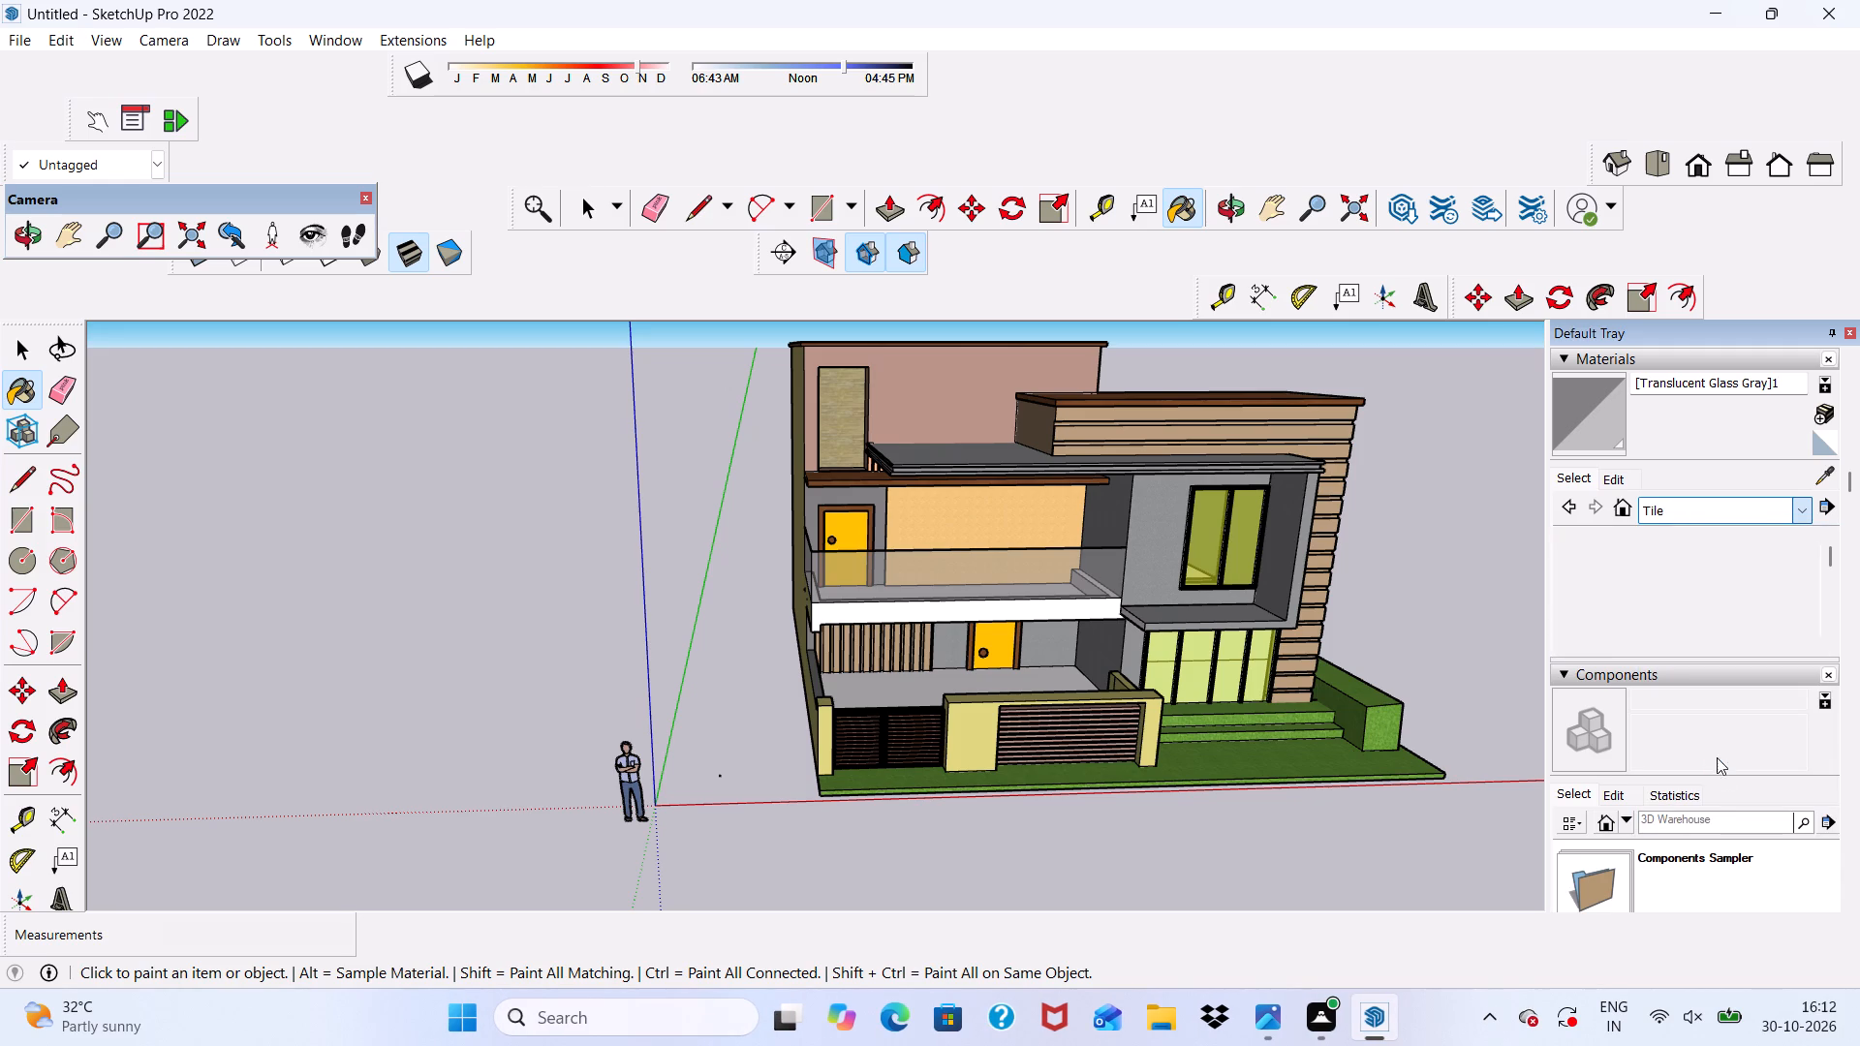
click(1712, 618)
scroll(1025, 649, up, 5)
scroll(1017, 631, down, 4)
middle_drag(1017, 631, 1008, 711)
scroll(1008, 711, up, 1)
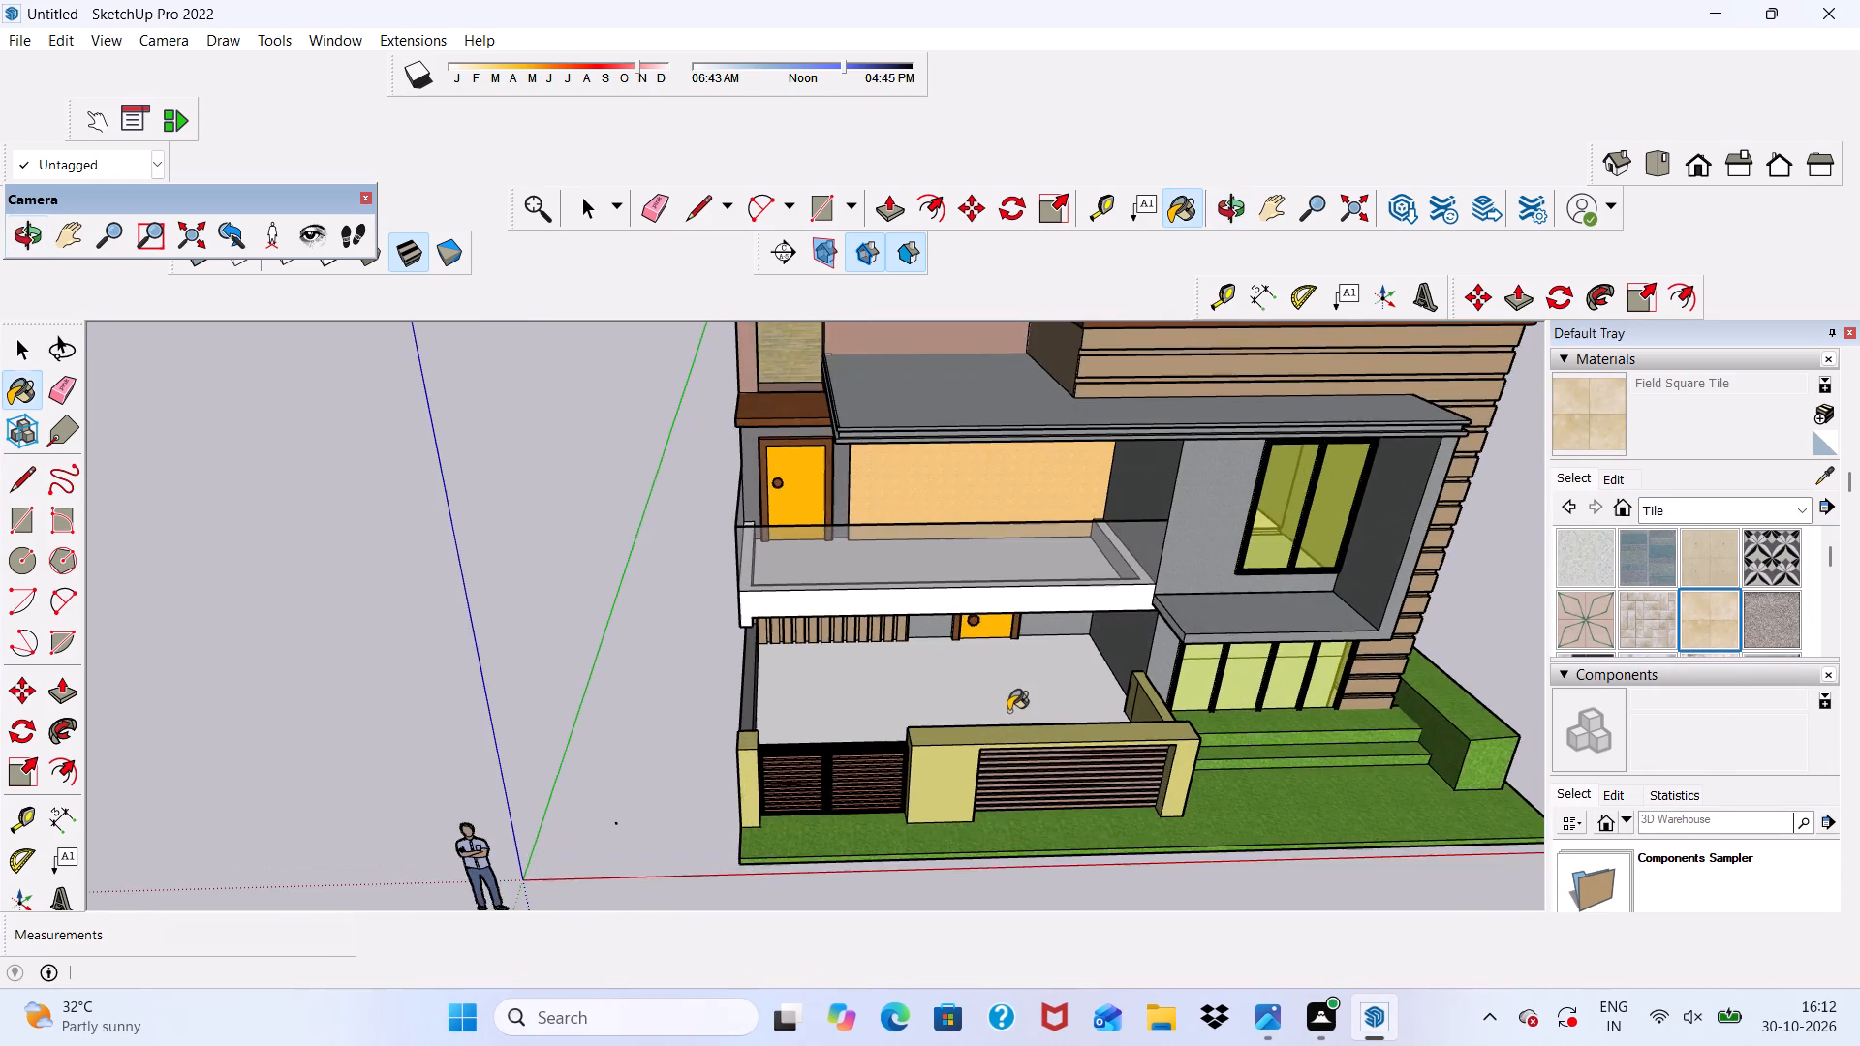
scroll(1008, 711, up, 1)
click(1000, 711)
scroll(902, 637, up, 4)
scroll(887, 603, down, 5)
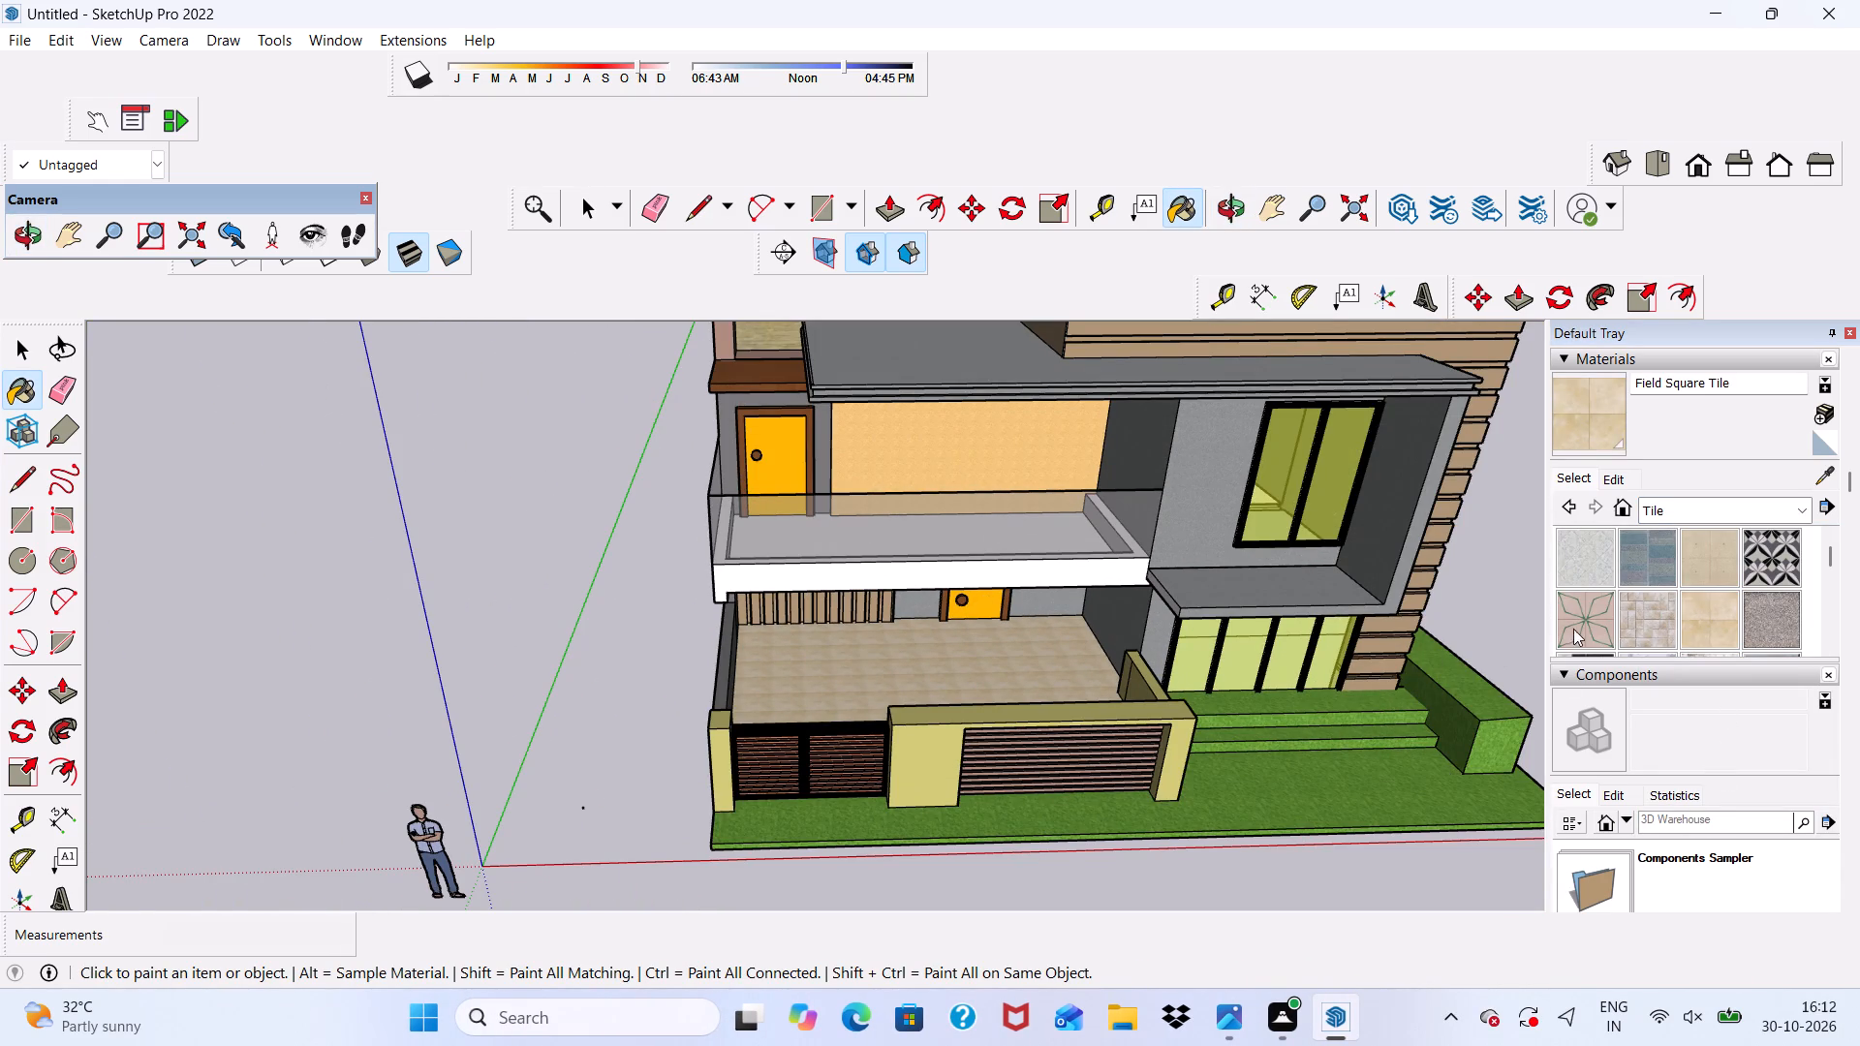
Paint the upper-floor balcony floor with Tile Border Travertine and leave the Paint Bucket tool.
scroll(1739, 586, down, 2)
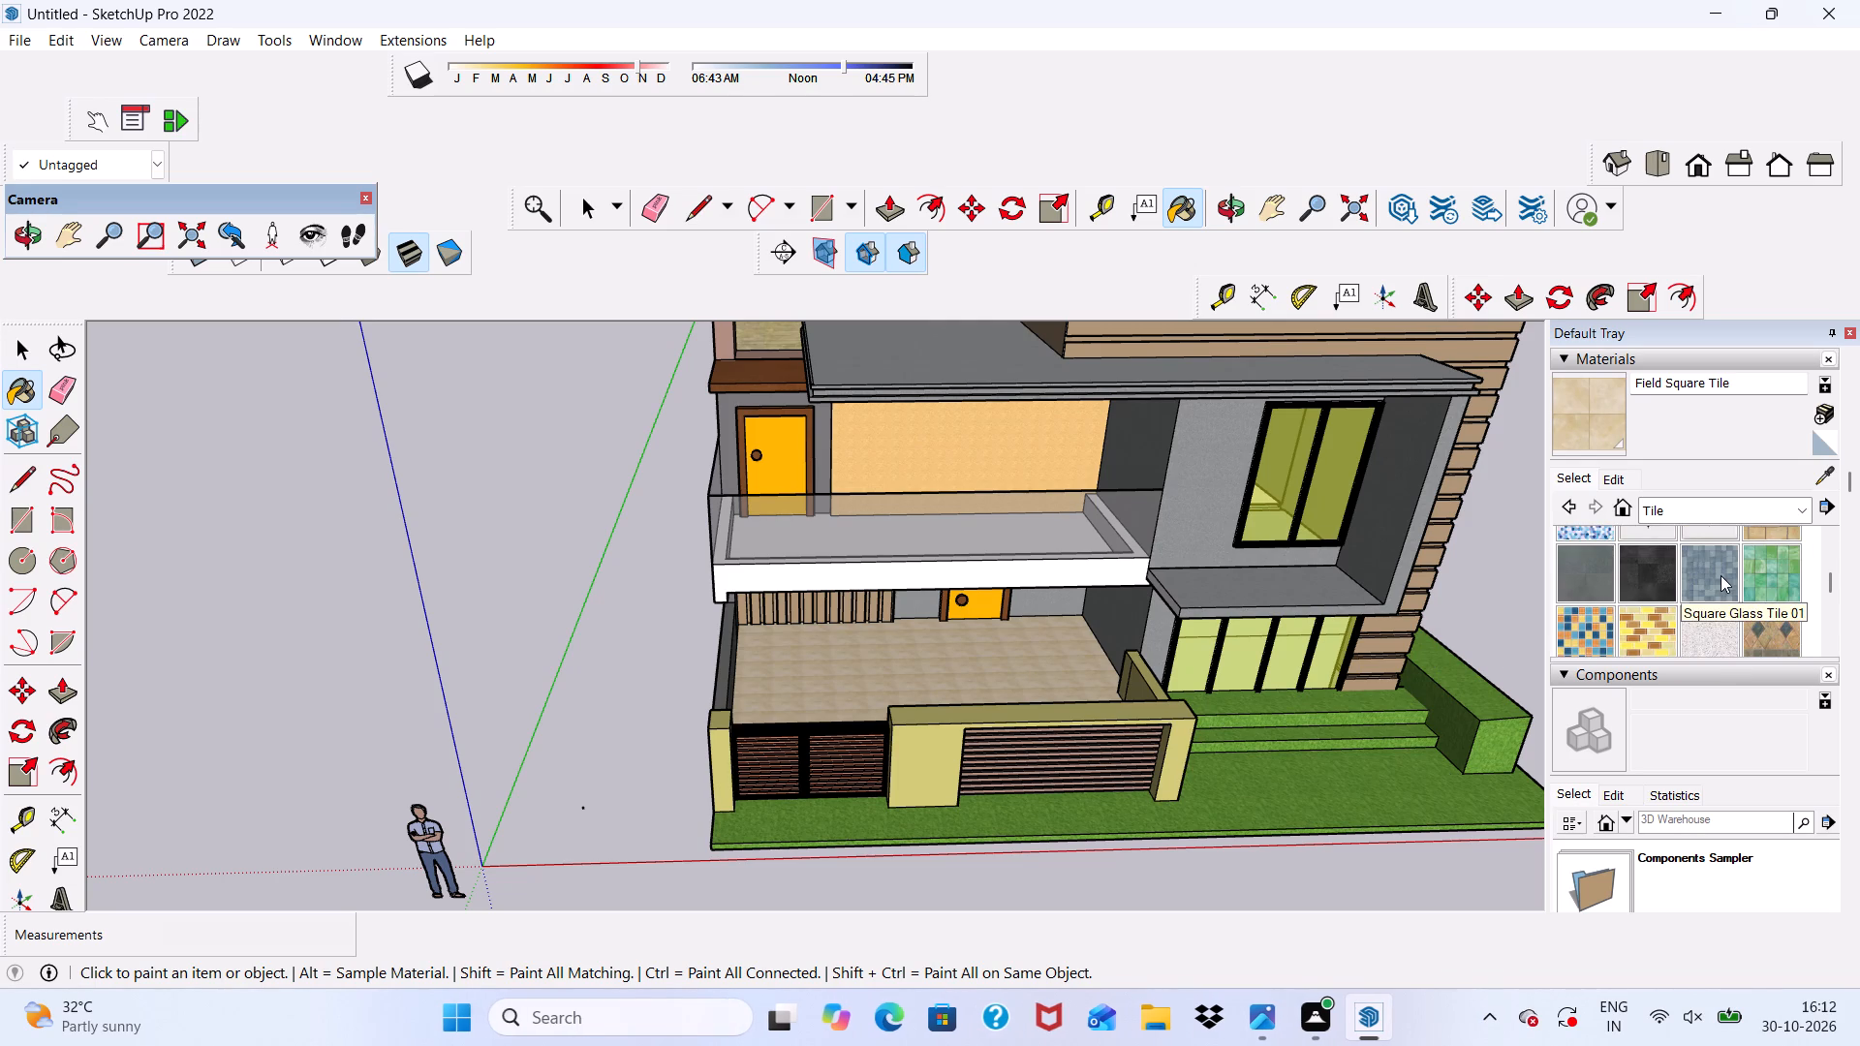
click(1760, 637)
scroll(1092, 491, up, 4)
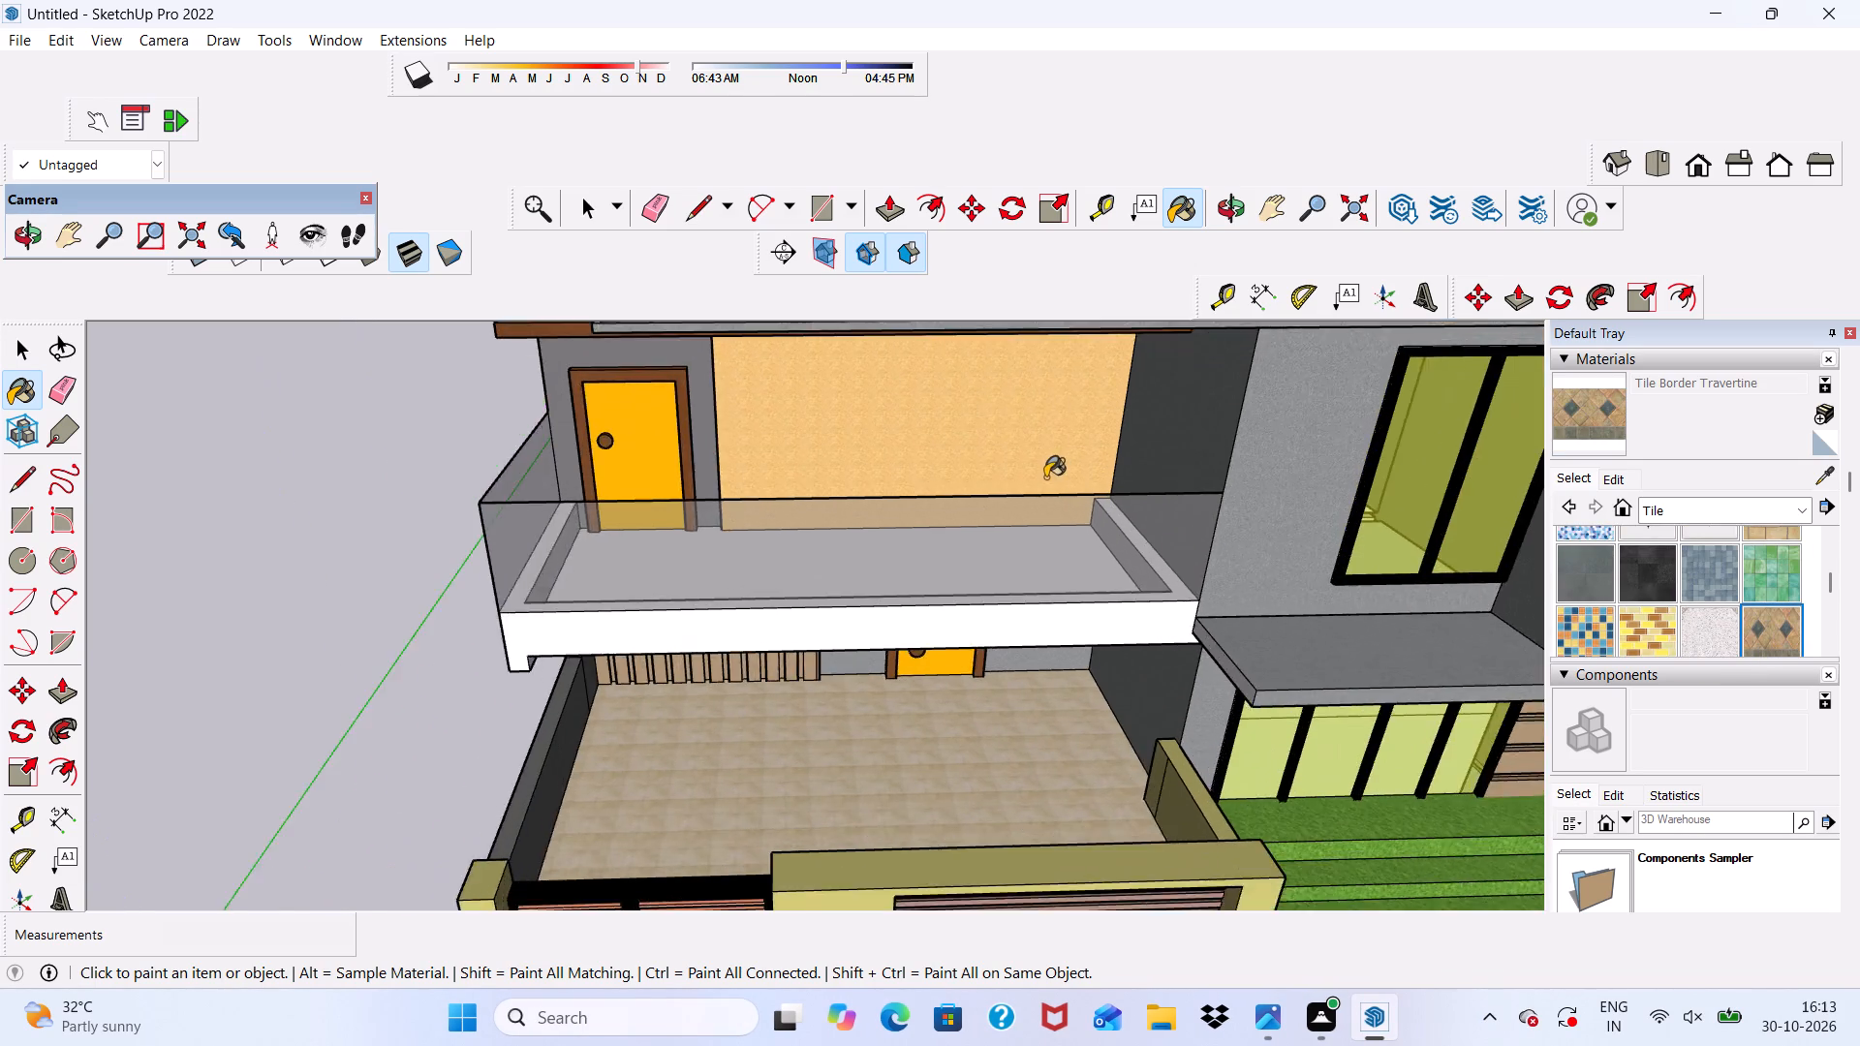
scroll(1032, 474, down, 1)
middle_drag(1032, 474, 1006, 586)
scroll(1006, 586, up, 3)
click(953, 519)
scroll(953, 532, down, 4)
middle_drag(961, 586, 1008, 471)
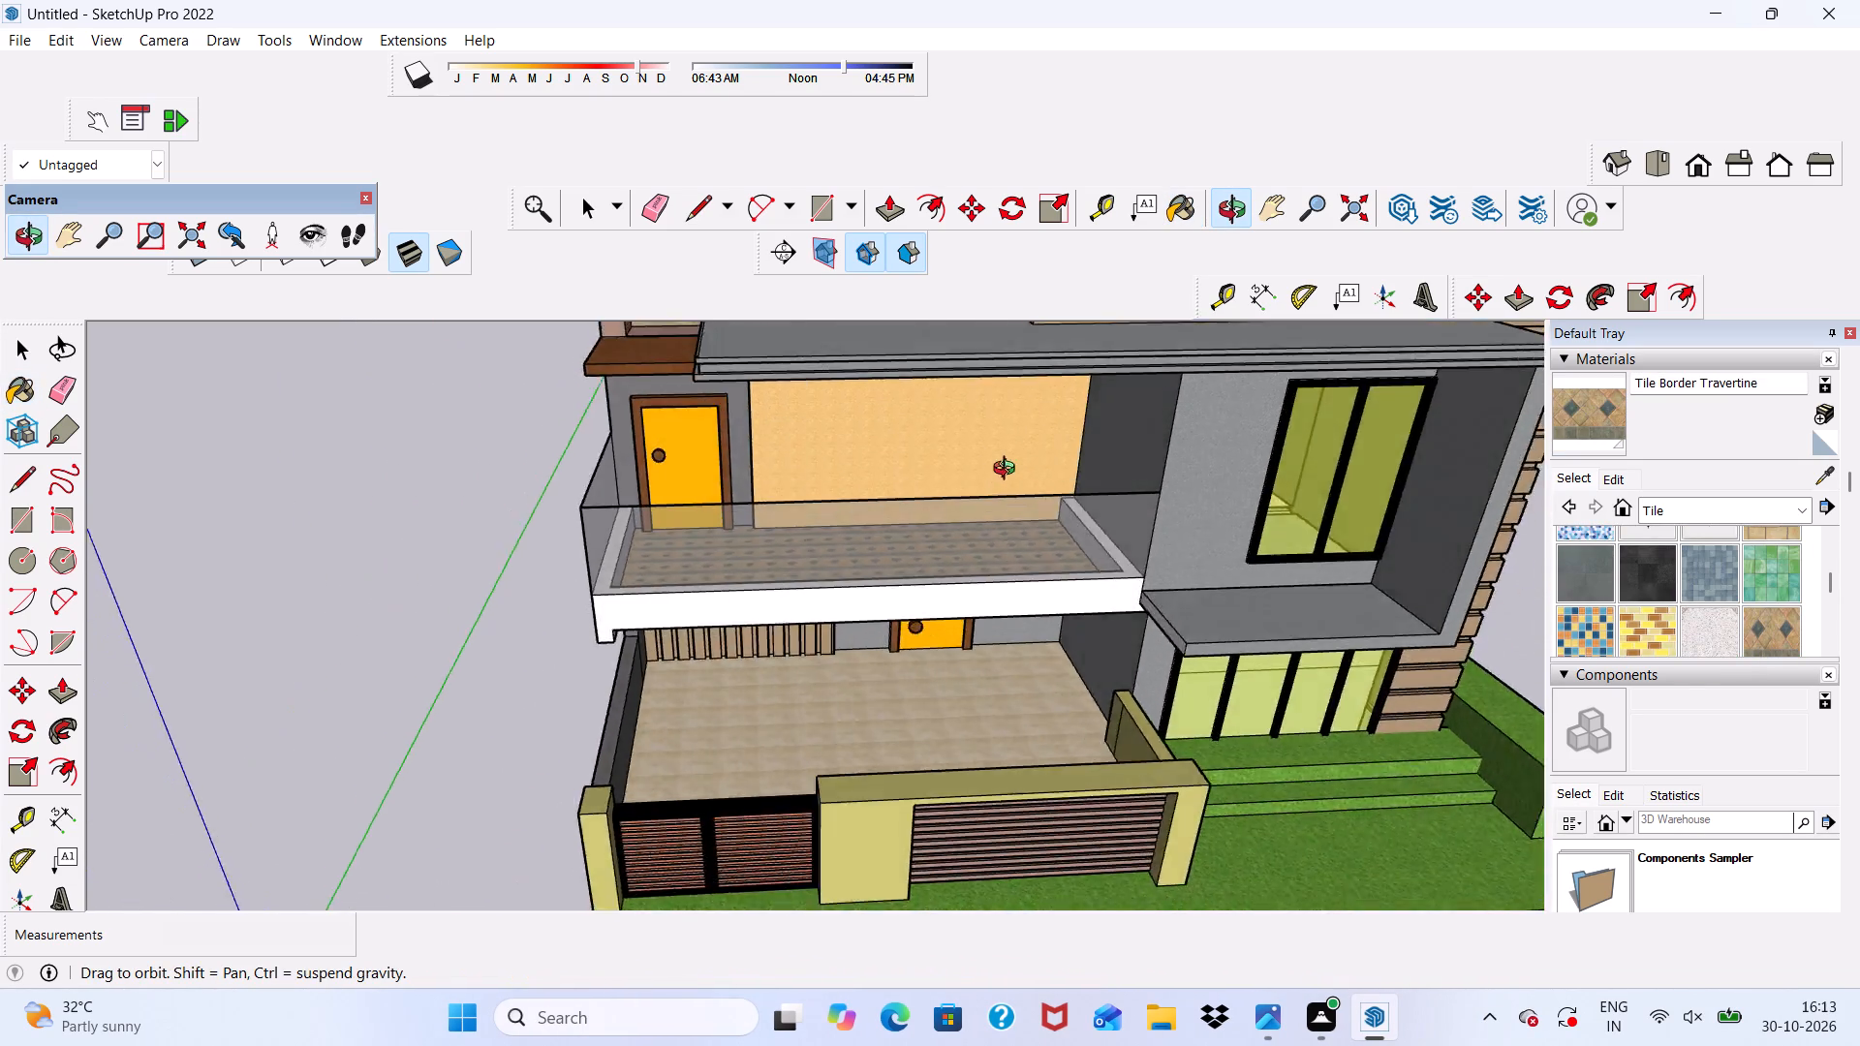
middle_drag(1008, 471, 1090, 297)
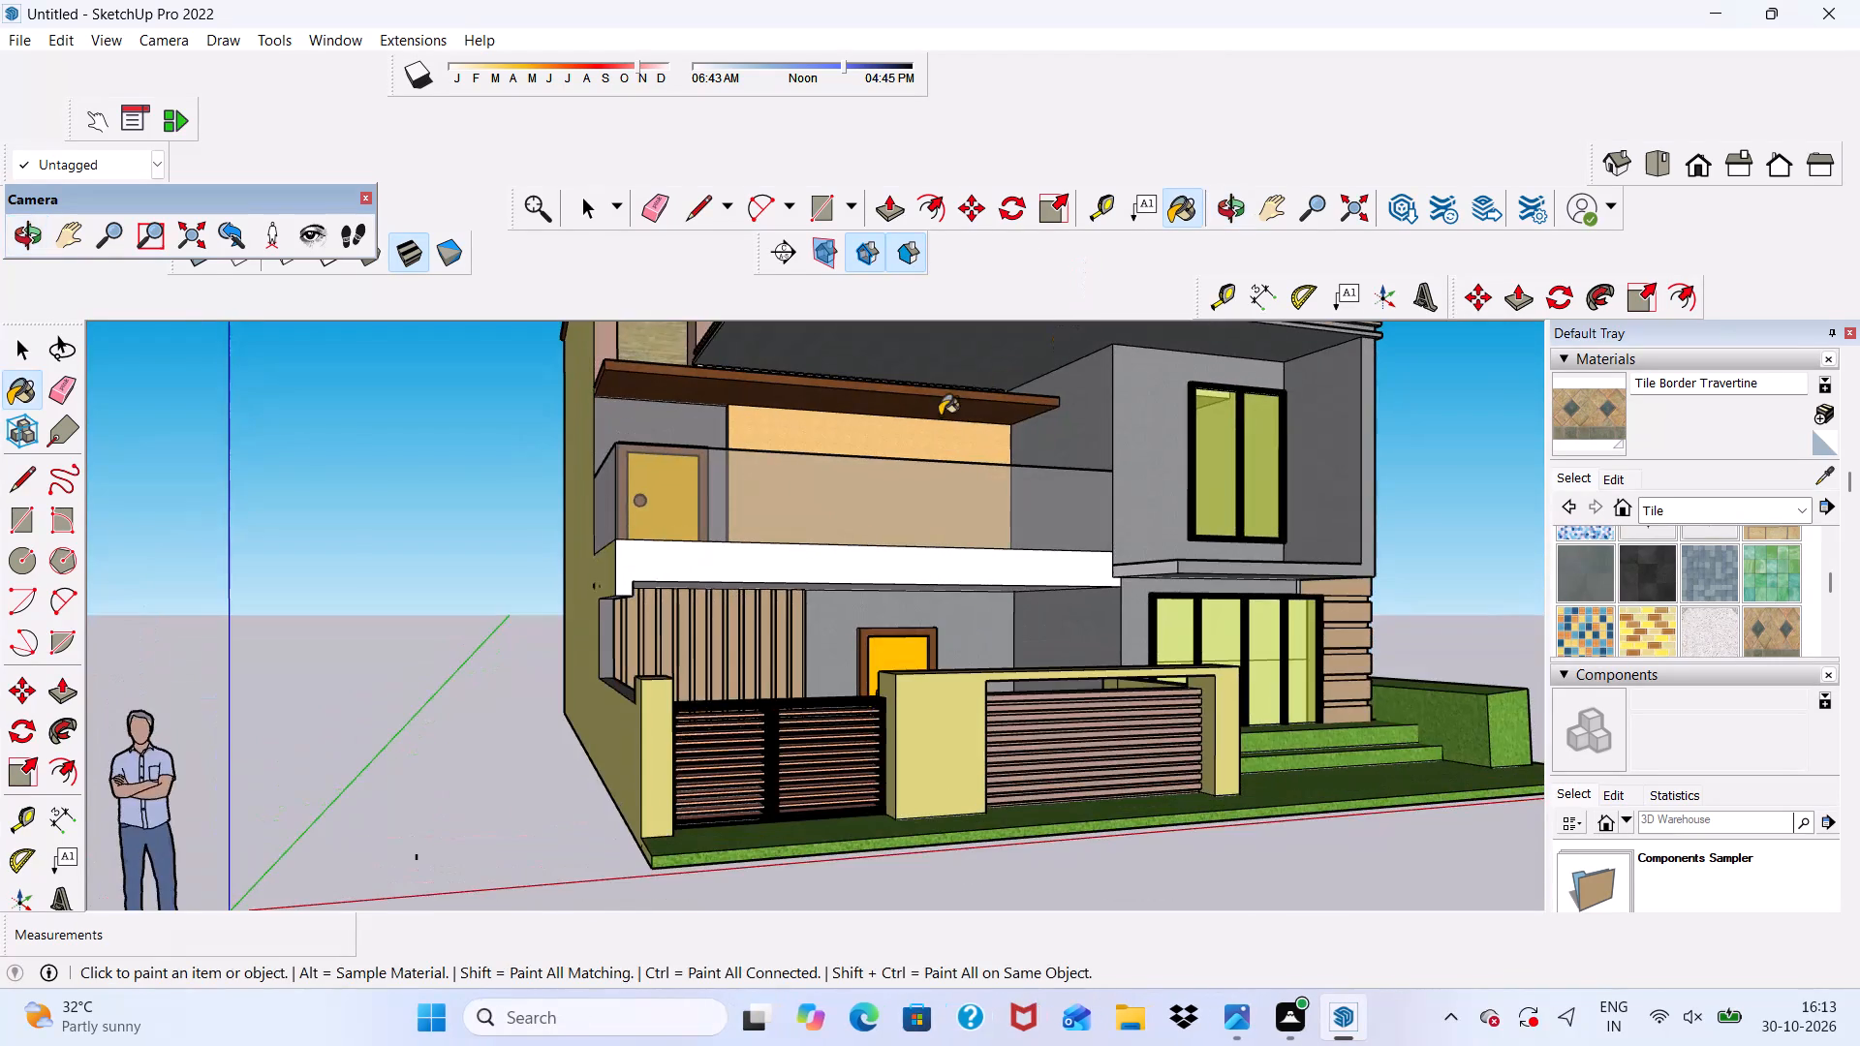
scroll(938, 418, down, 8)
key(space)
Inspect the painted house exterior from the front, the sides, above and below.
middle_drag(937, 632, 629, 667)
scroll(932, 499, up, 6)
scroll(756, 431, down, 6)
middle_drag(664, 513, 805, 518)
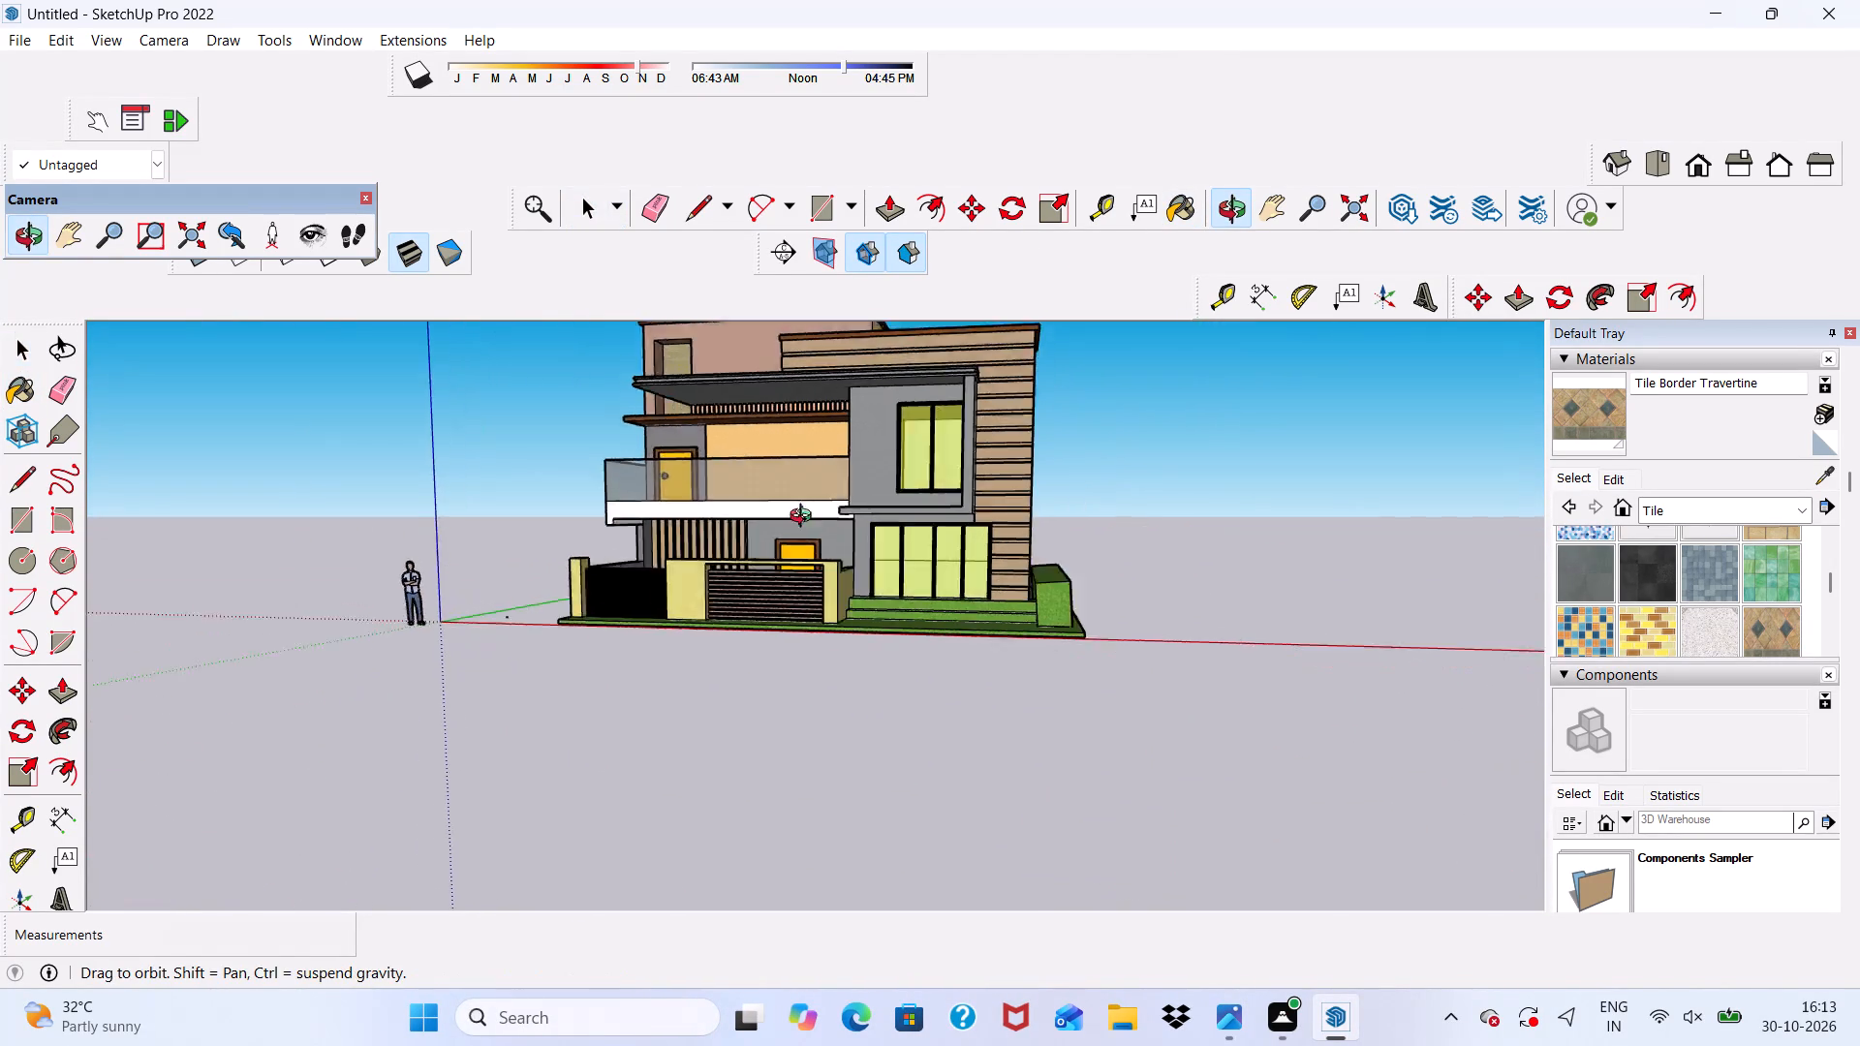
middle_drag(805, 518, 921, 621)
scroll(835, 449, up, 3)
scroll(823, 435, down, 4)
scroll(818, 601, up, 1)
middle_drag(818, 601, 759, 408)
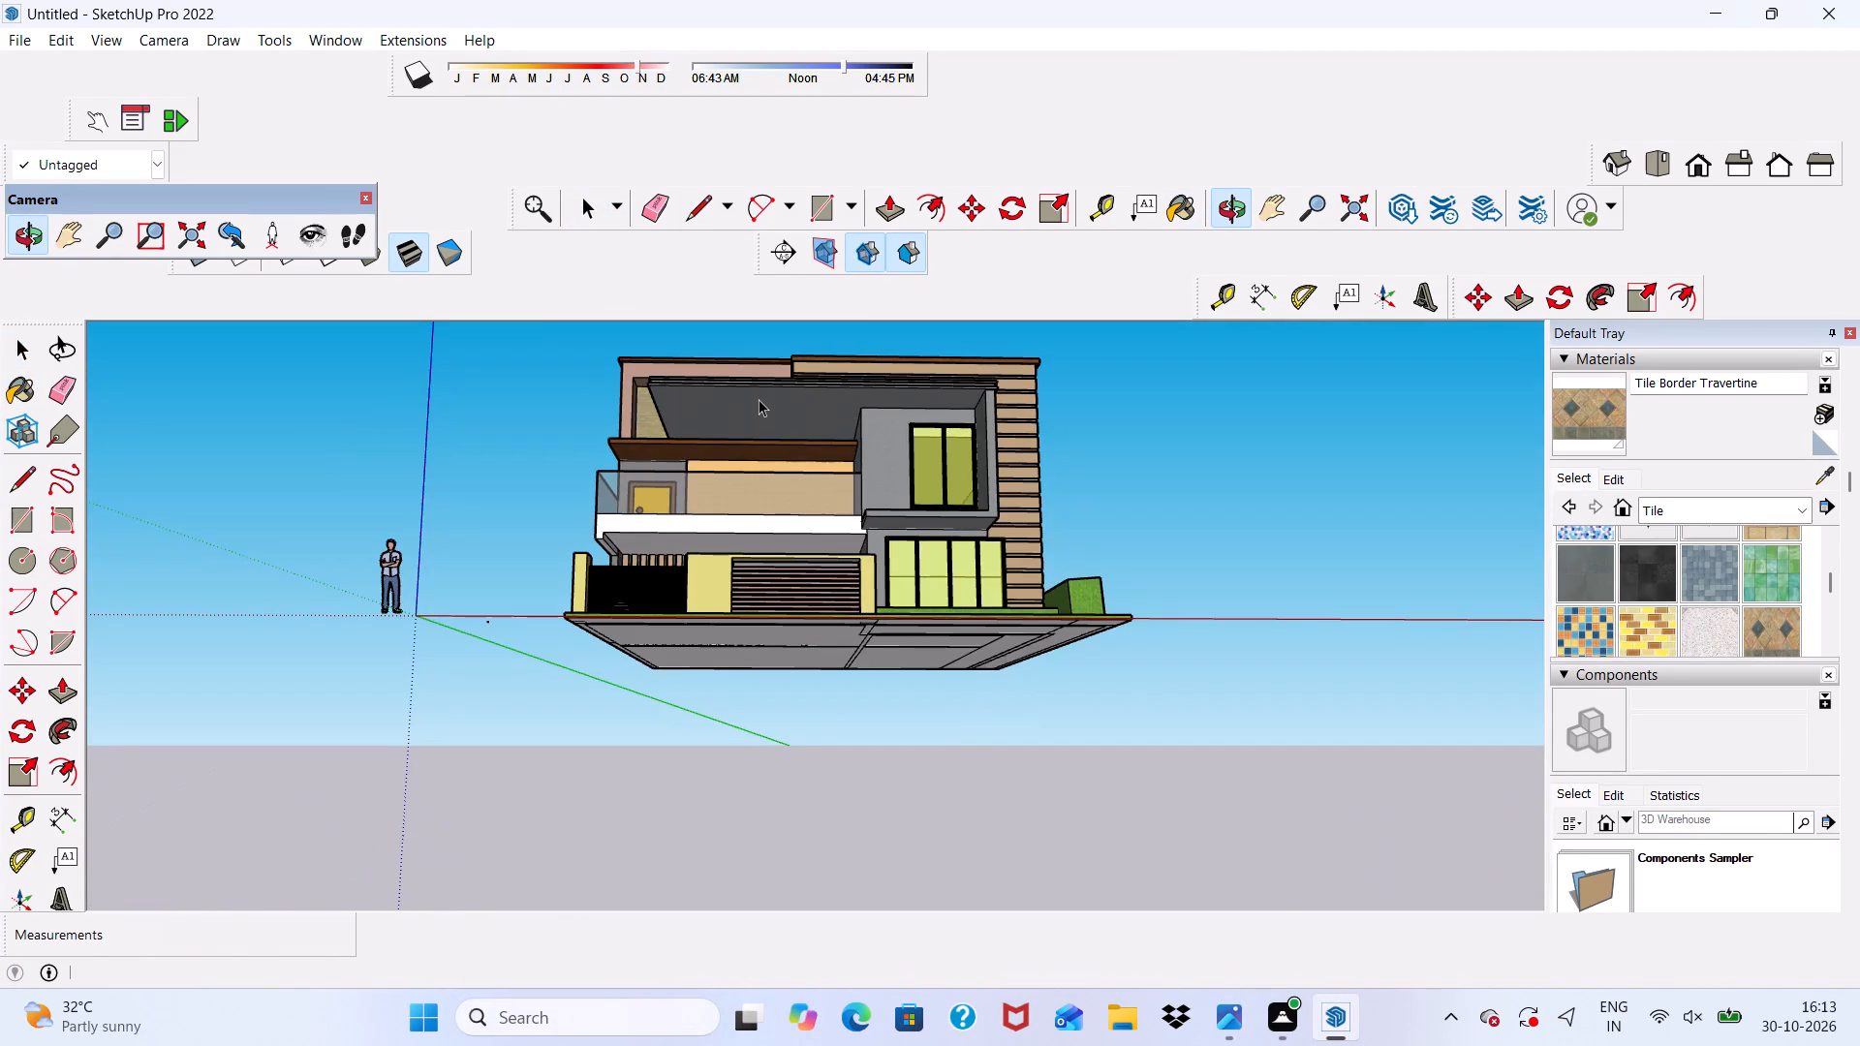
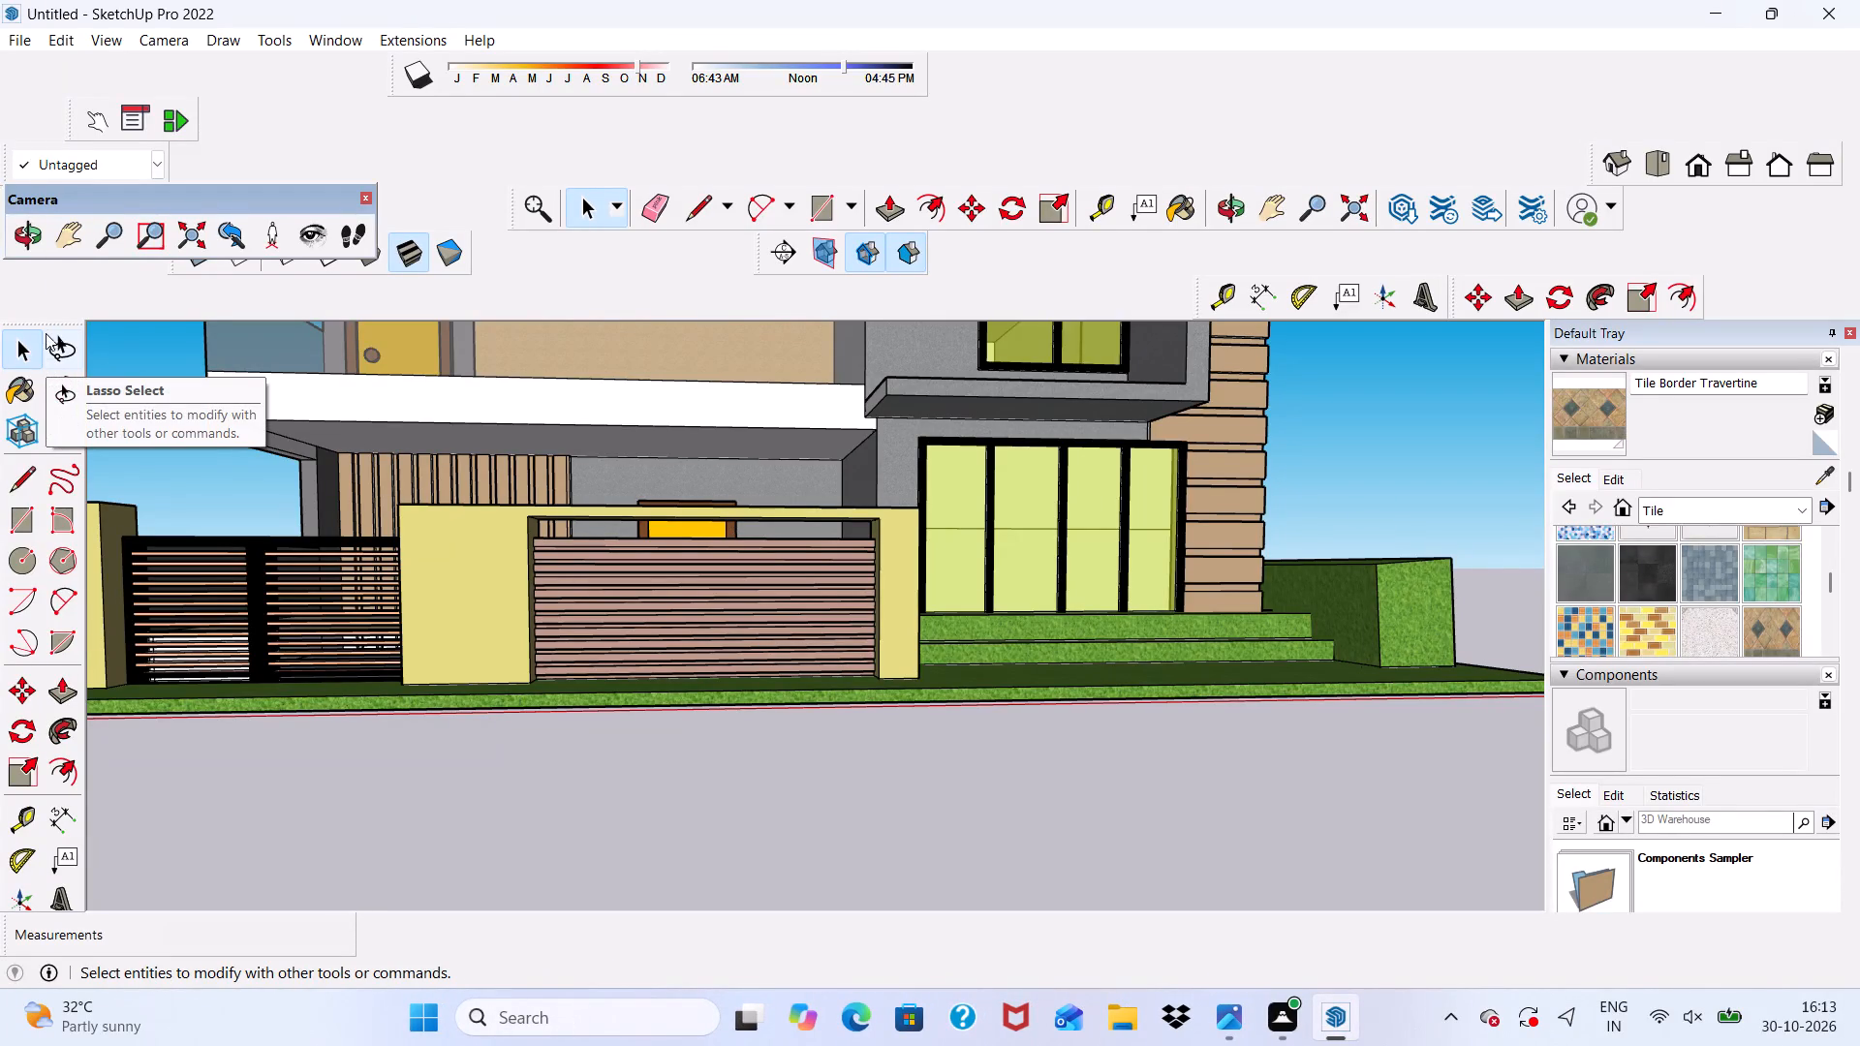
Save the house model in the Documents folder as a SketchUp model named 966.
key(ctrl+s)
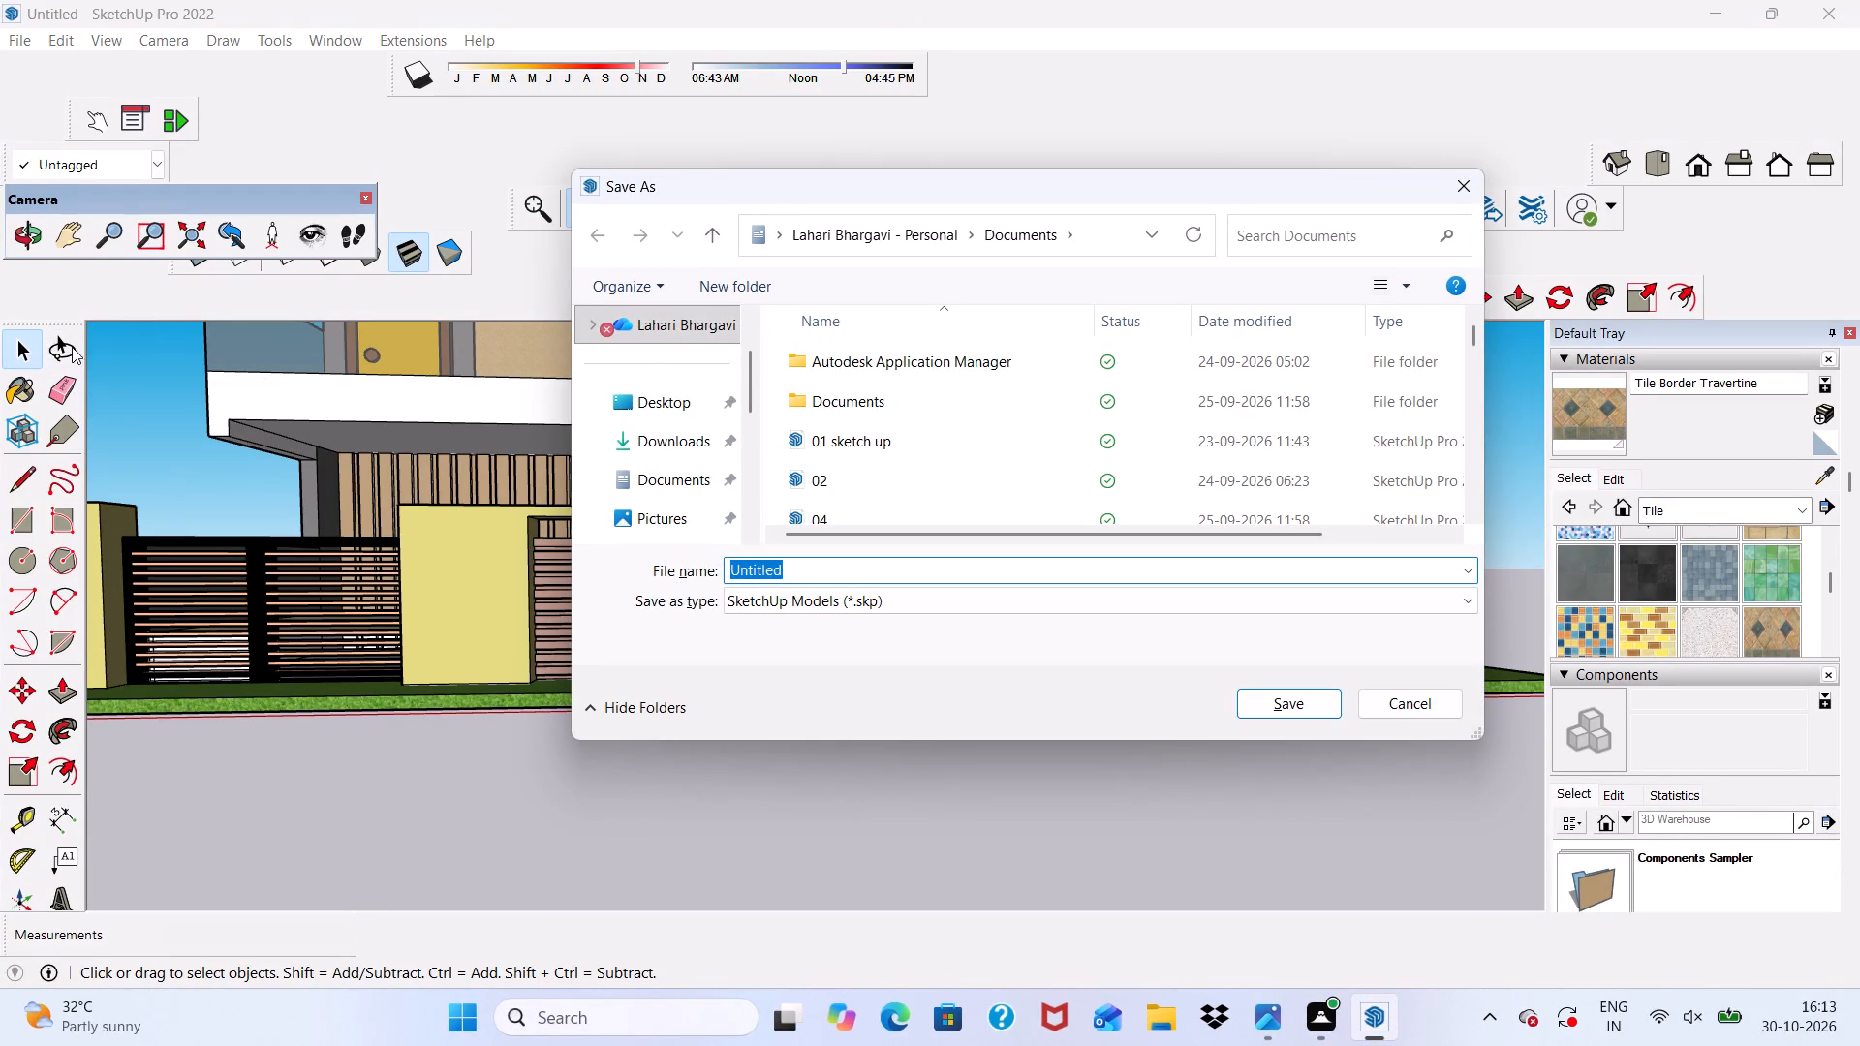
click(800, 565)
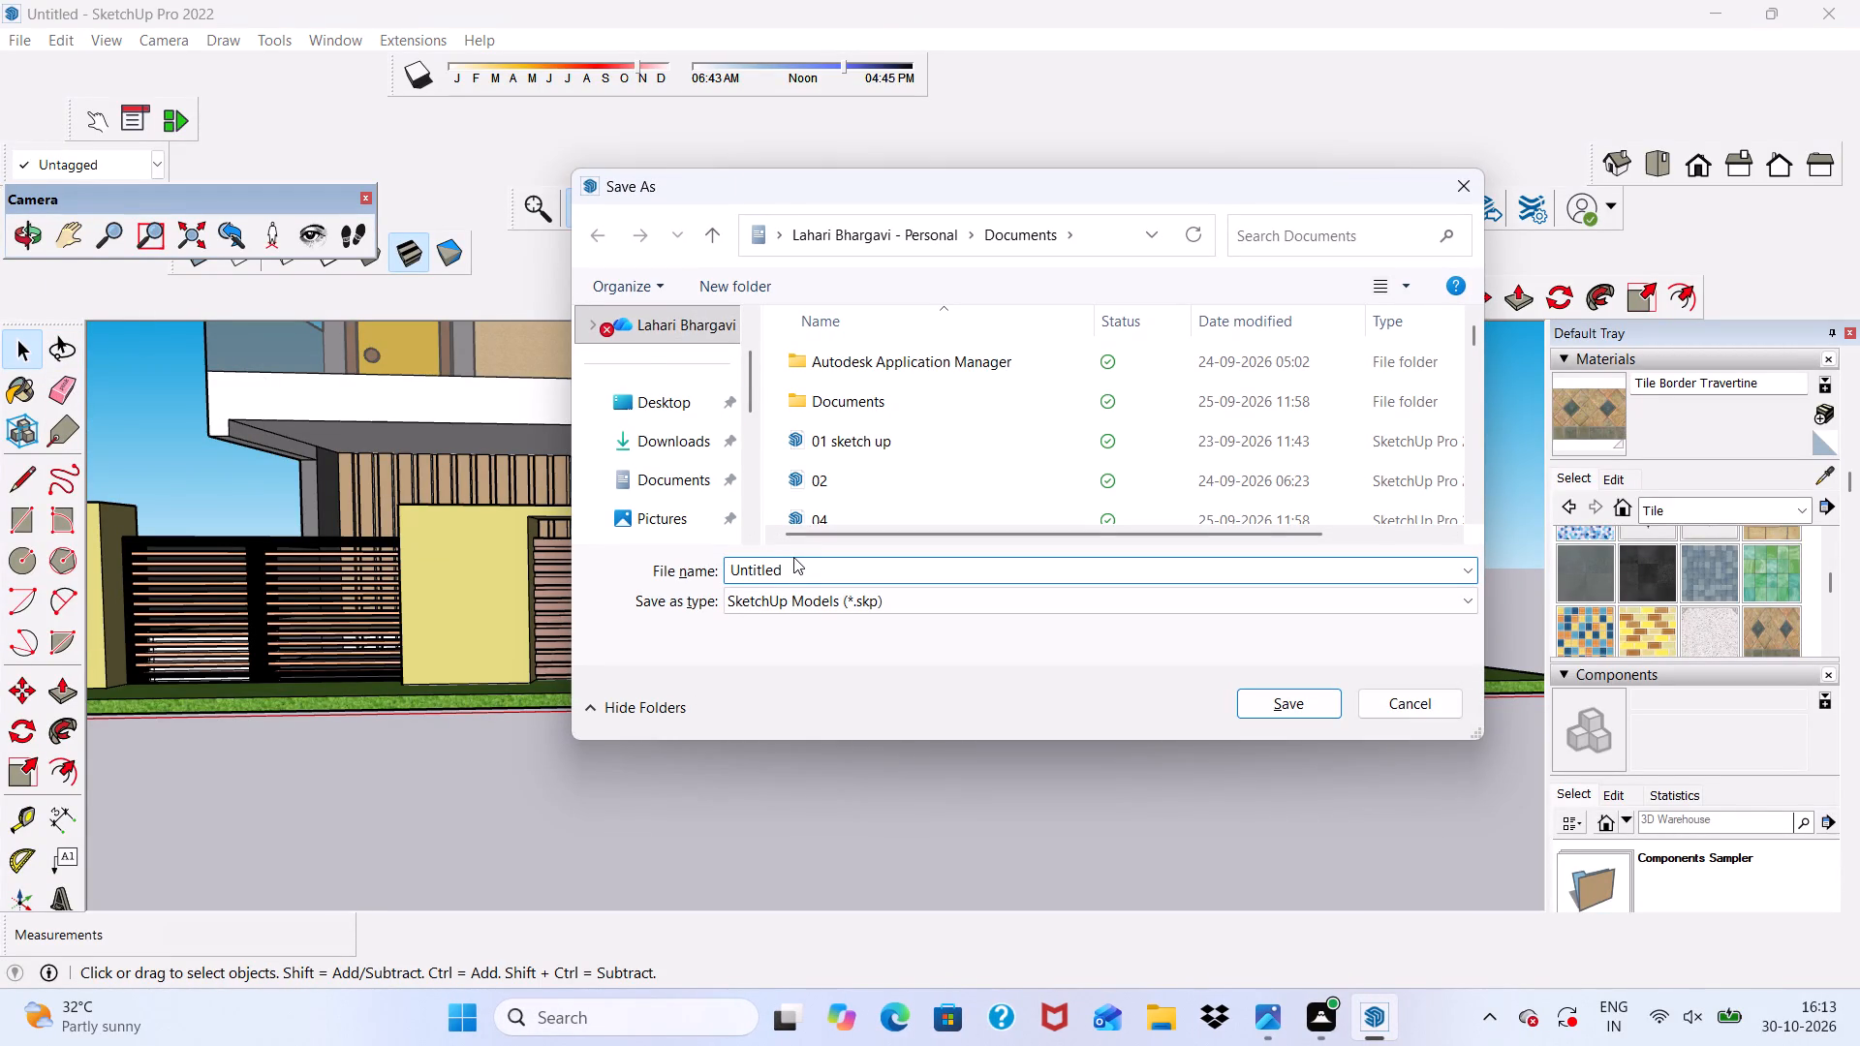
key(BackSpace)
key(BackSpace)
key(BackSpace)
key(BackSpace)
key(BackSpace)
key(BackSpace)
key(BackSpace)
key(BackSpace)
key(BackSpace)
key(BackSpace)
key(BackSpace)
key(BackSpace)
key(BackSpace)
key(BackSpace)
key(BackSpace)
key(BackSpace)
key(BackSpace)
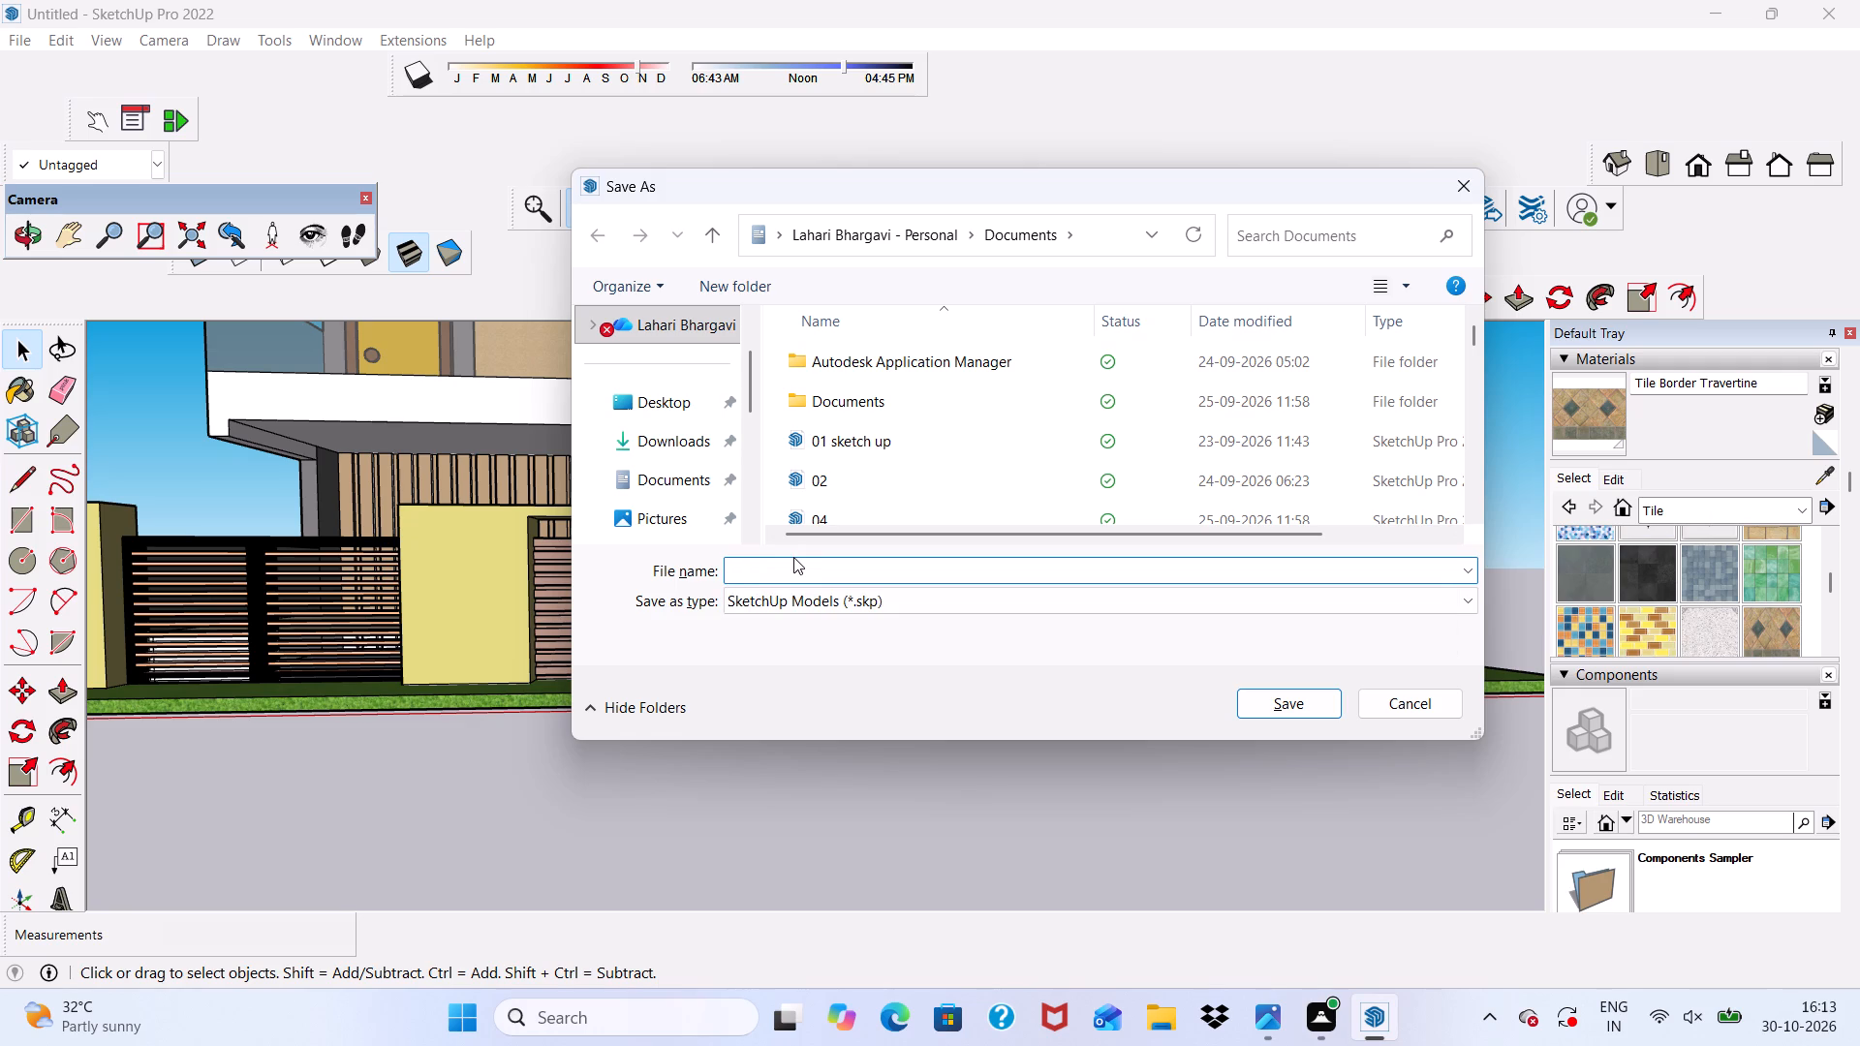
text(966)
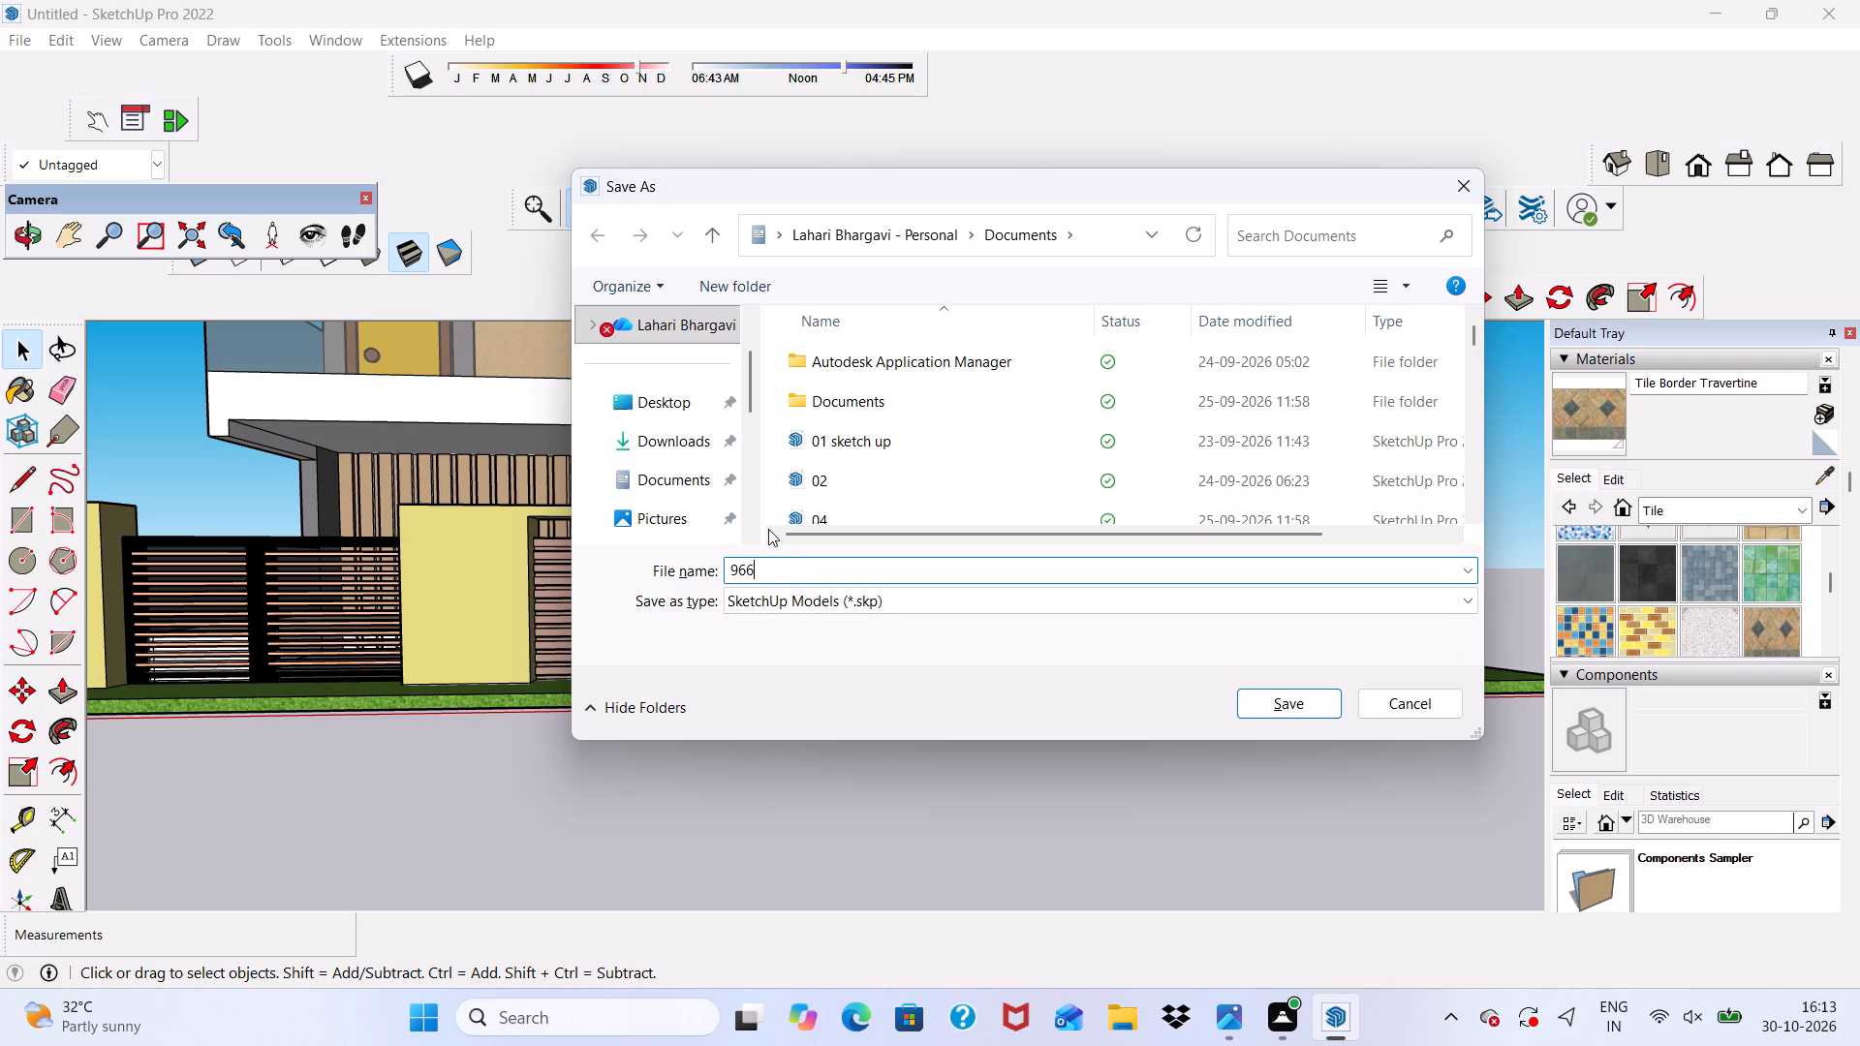
click(1301, 712)
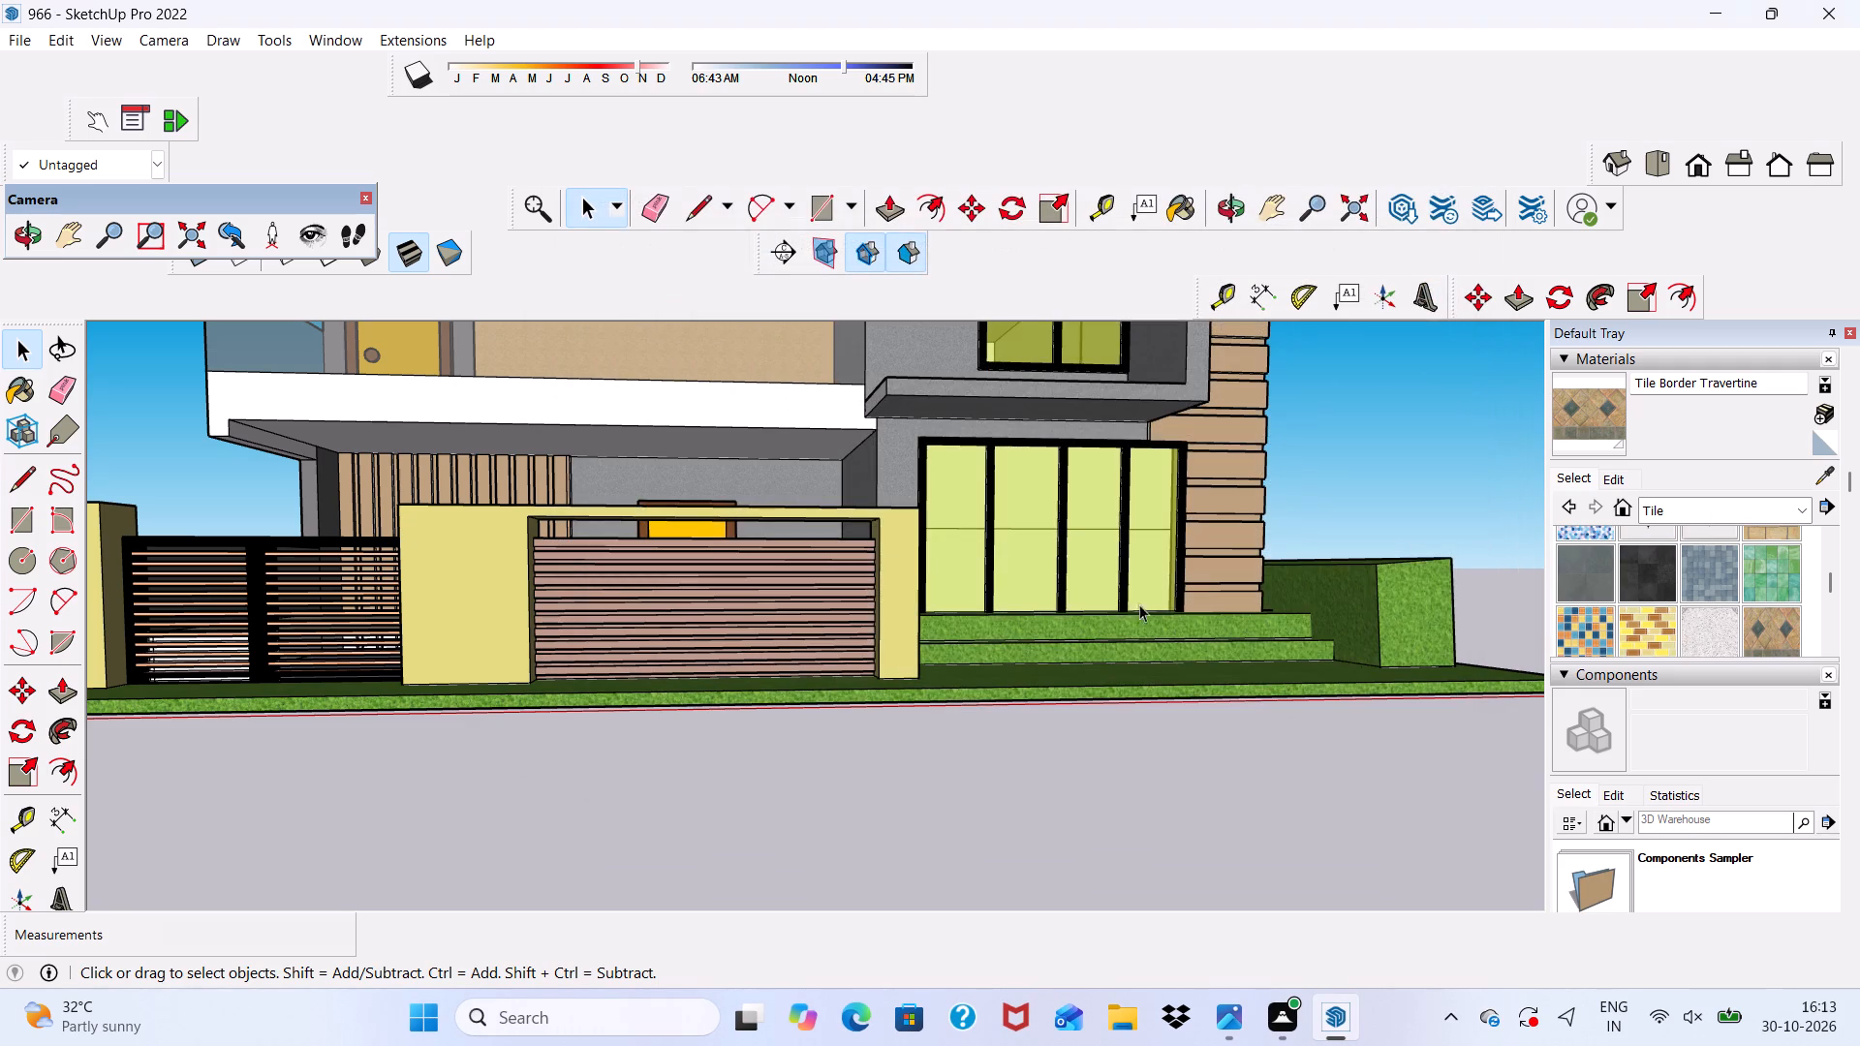
Export the current view as a 2D graphic in JPEG format, named 966PDF, to the Documents folder.
click(16, 40)
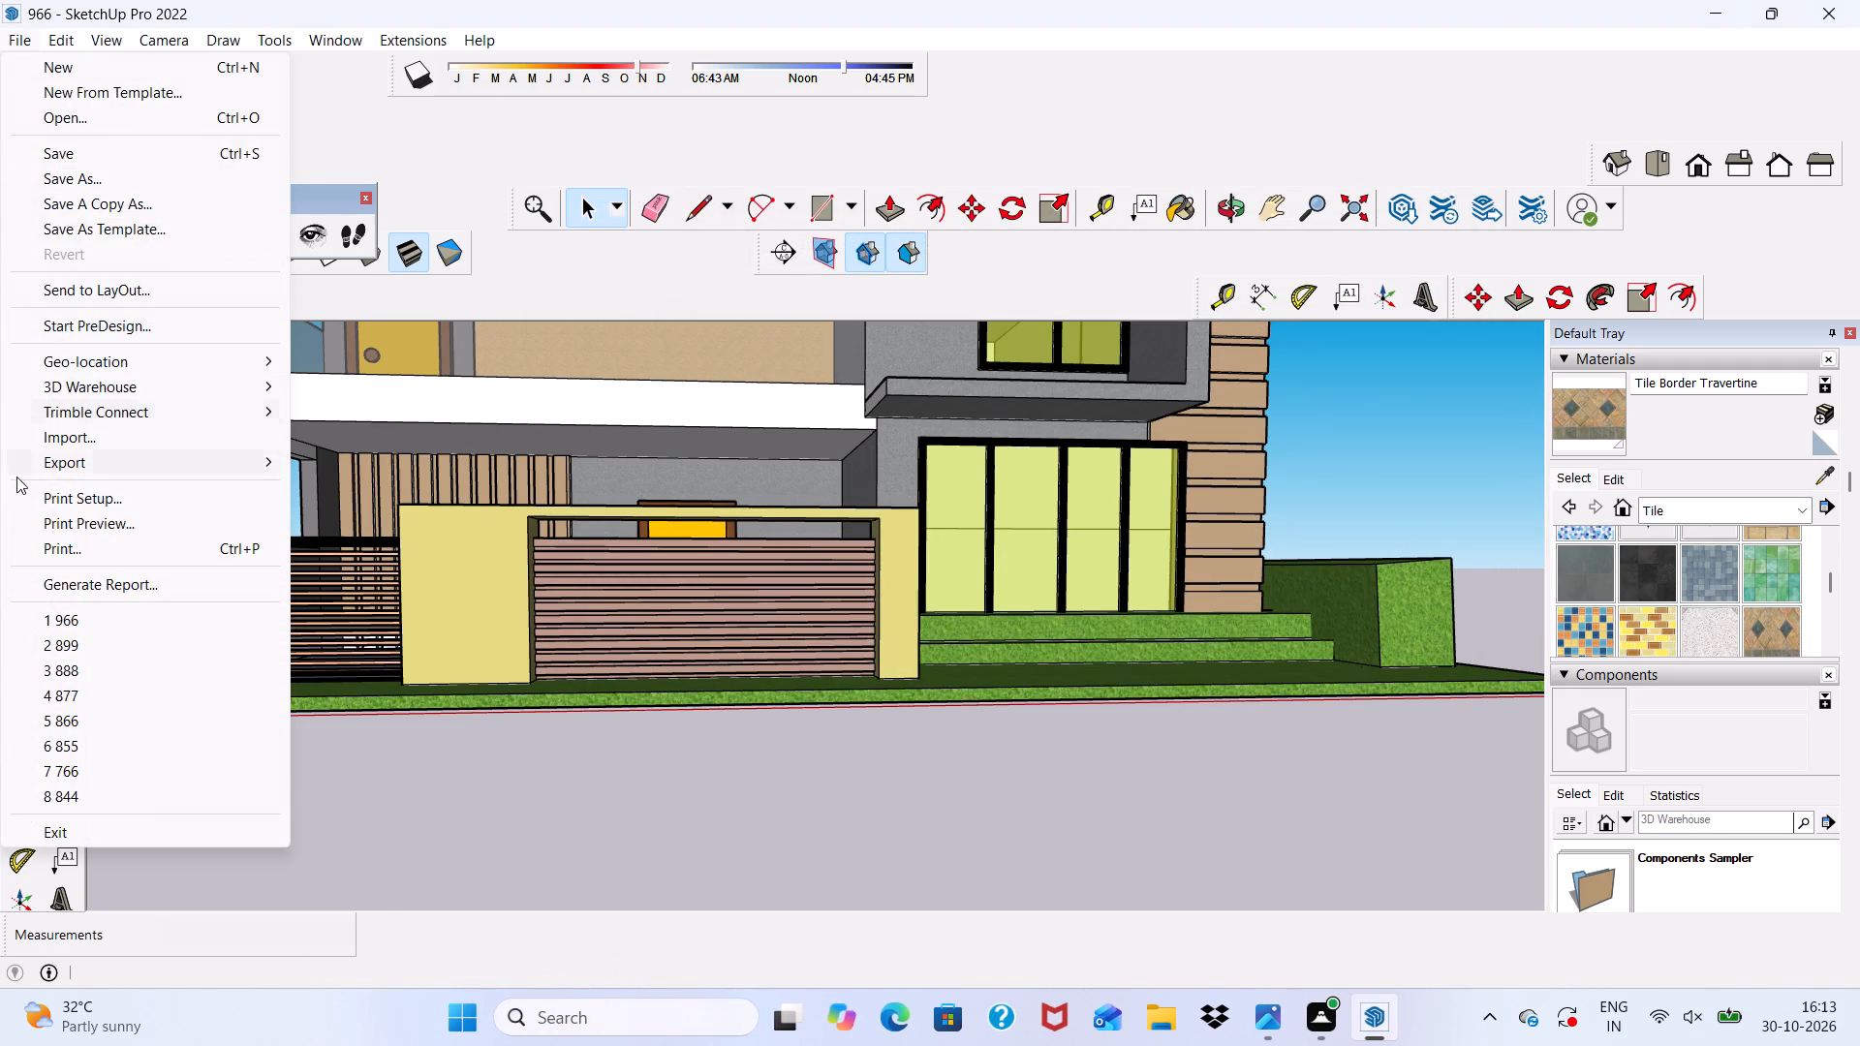
click(67, 458)
click(384, 499)
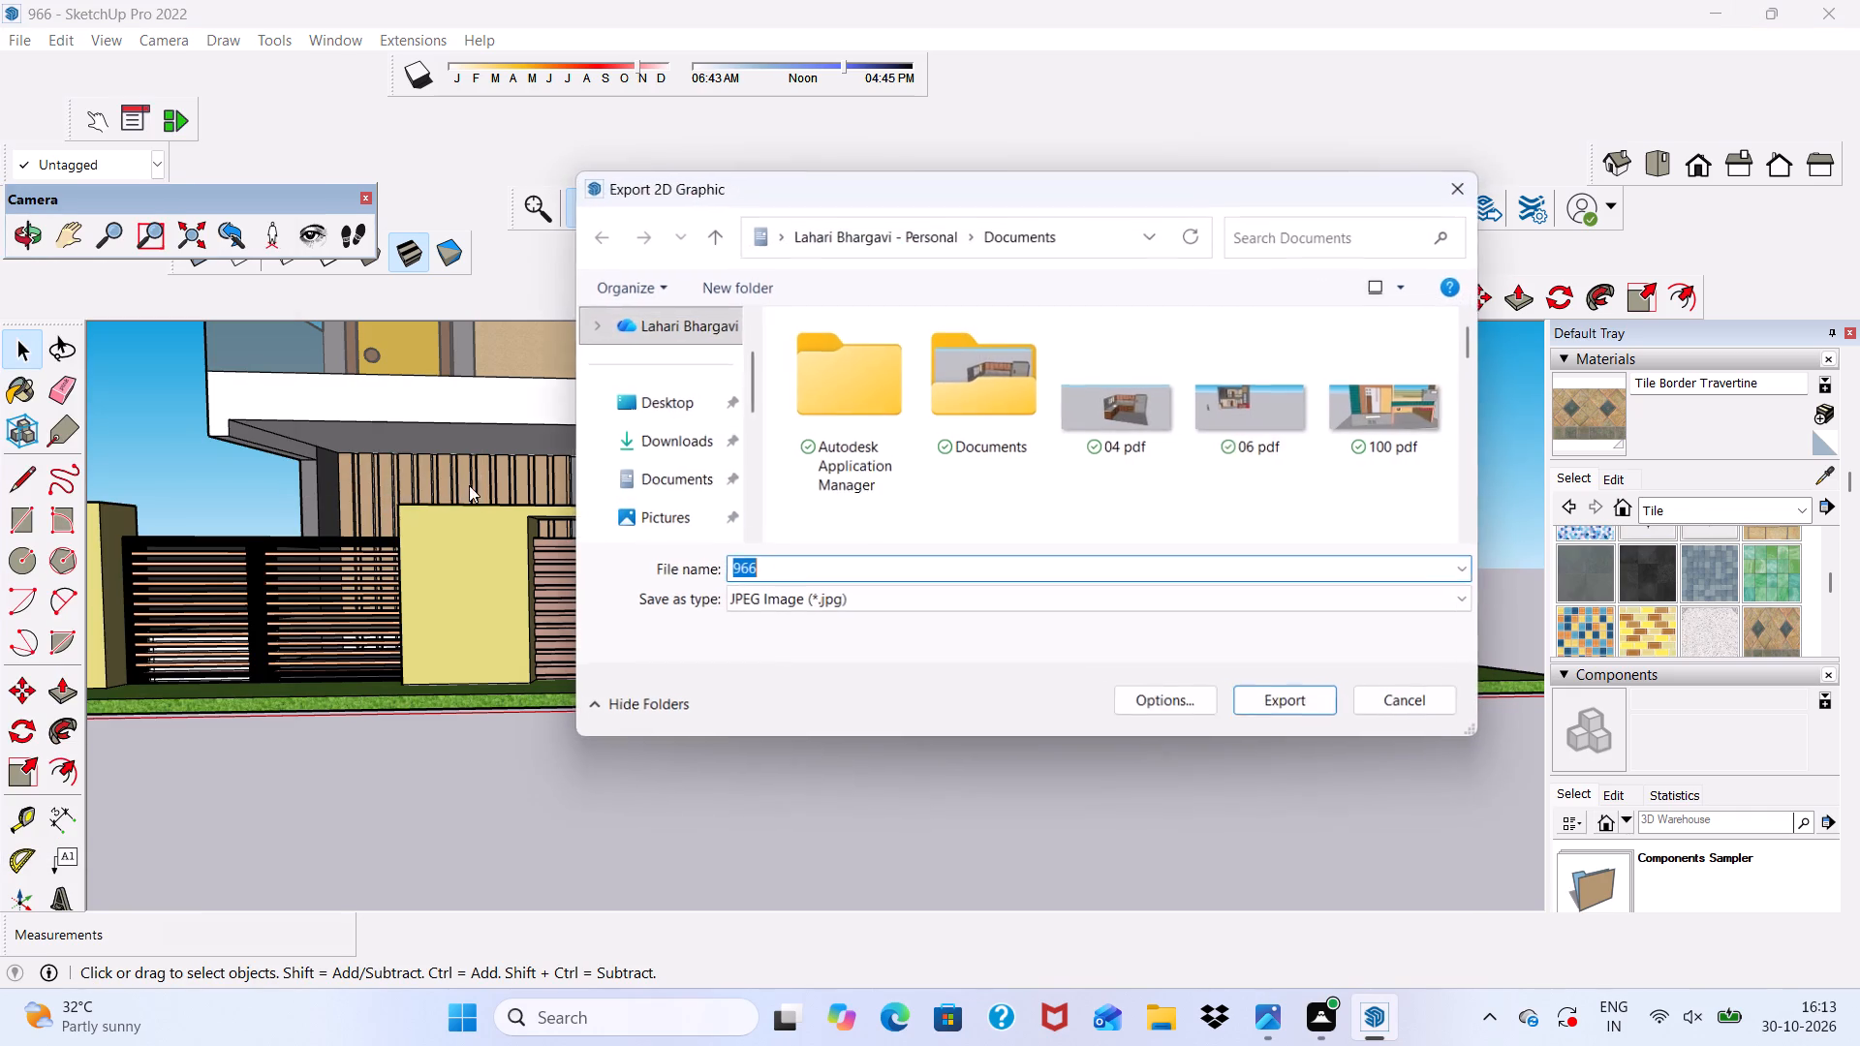
click(821, 579)
text(PDF)
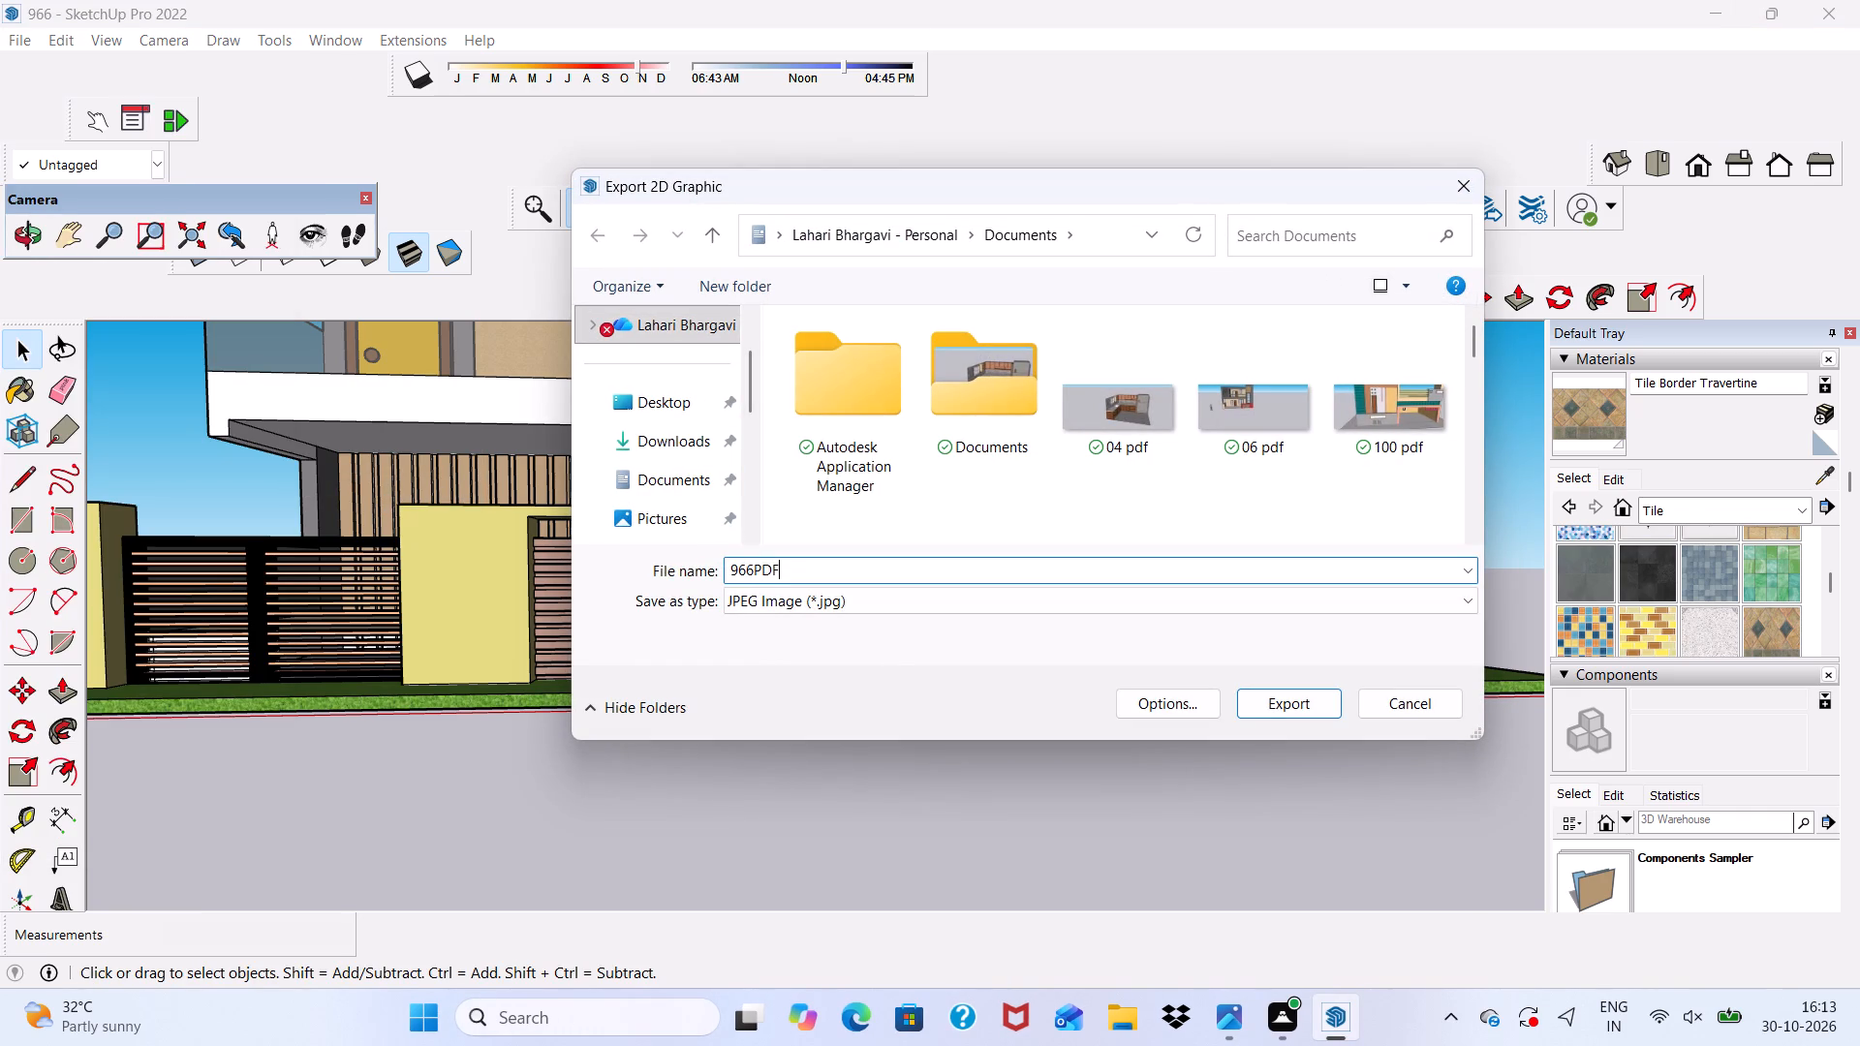
click(1263, 698)
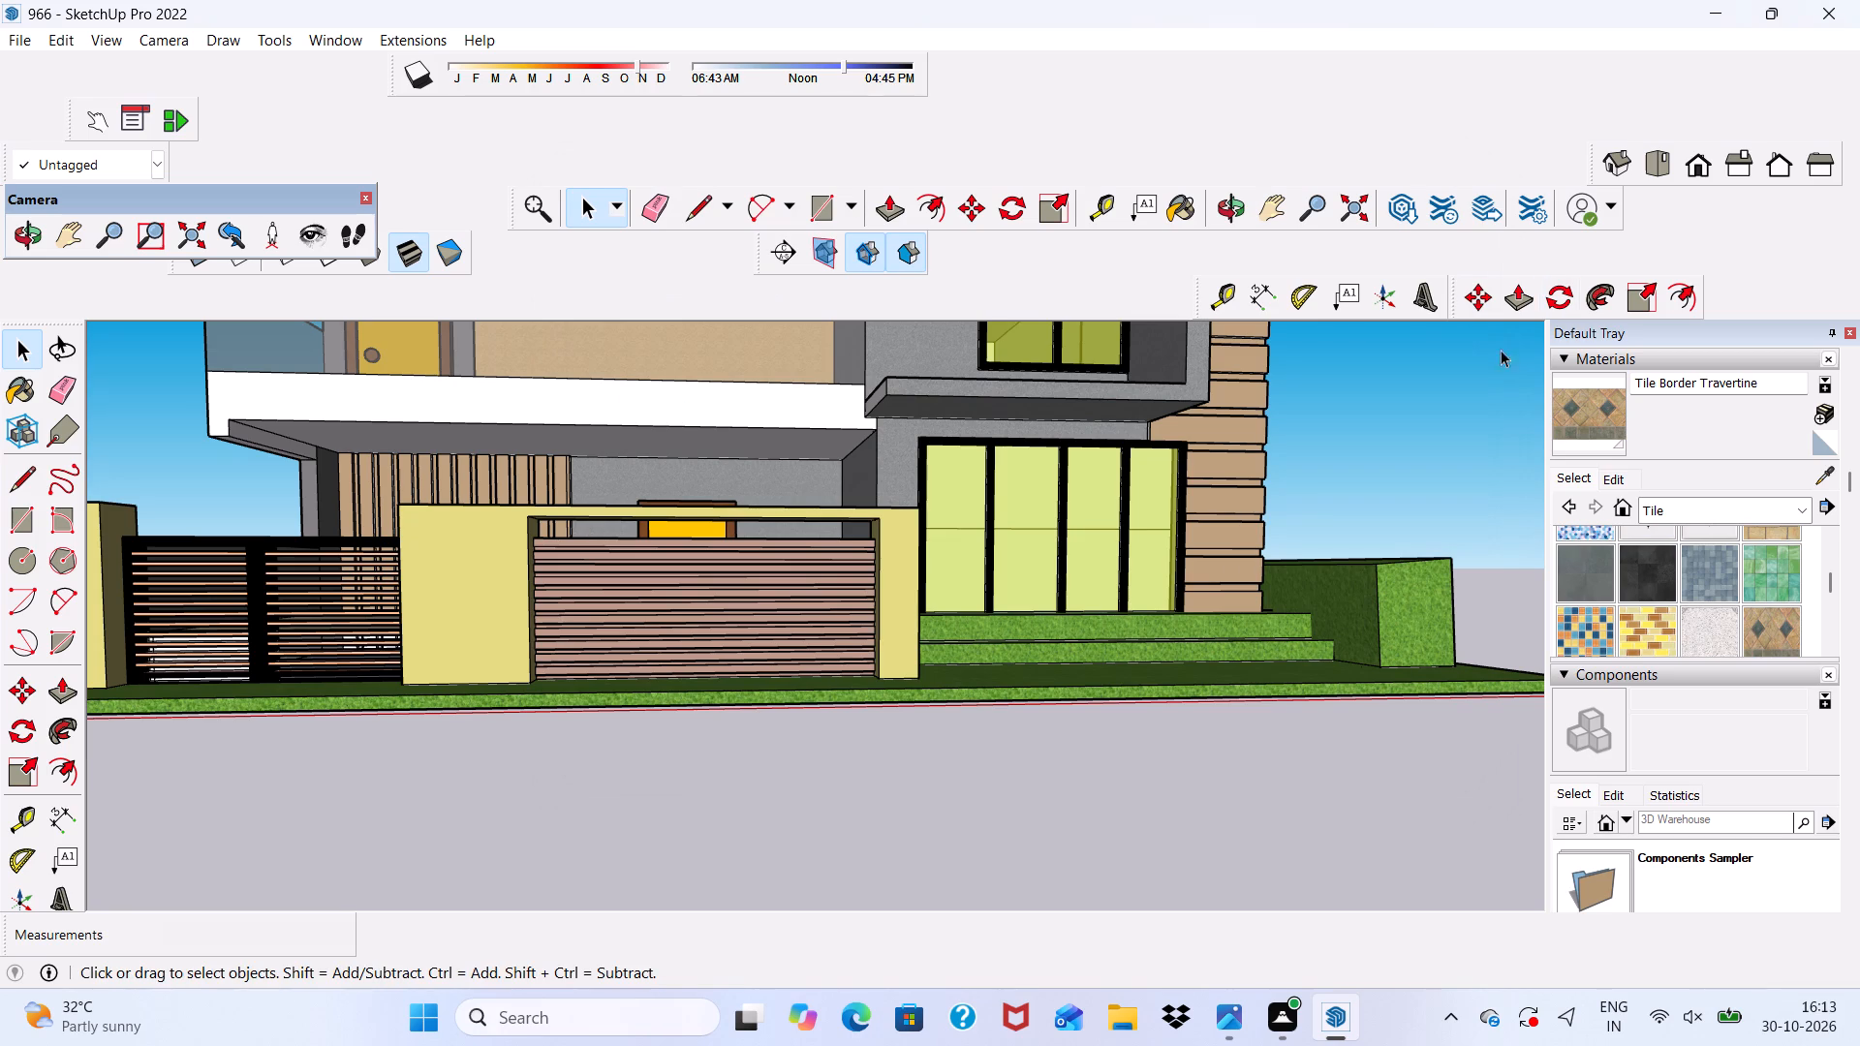